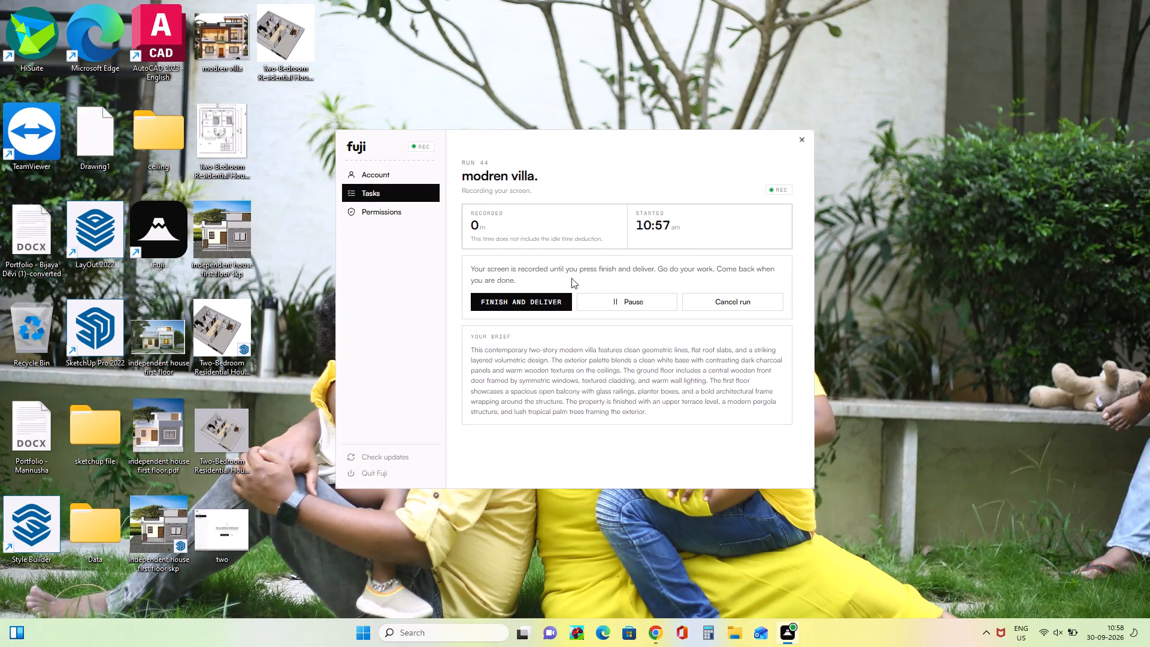
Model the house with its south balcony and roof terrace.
Open the modren villa reference image from the desktop and view it full-window, clearing SketchUp and the antivirus notice out of the way.
{"action": "double_click", "coordinate": [219, 50]}
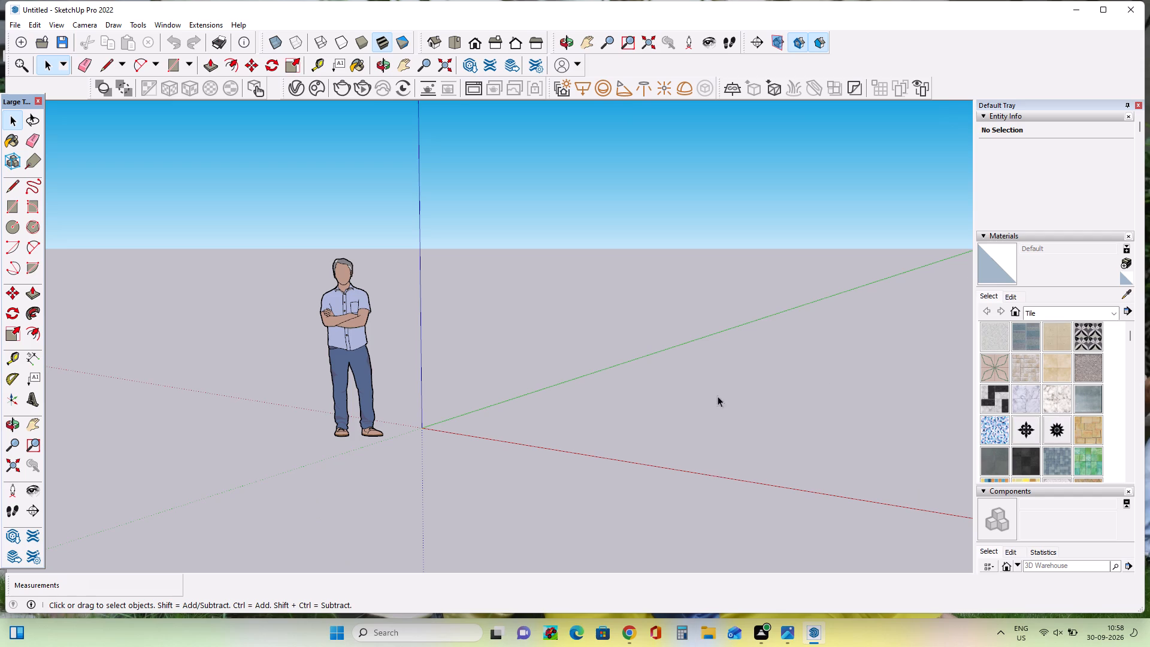
{"action": "left_click", "coordinate": [1078, 14]}
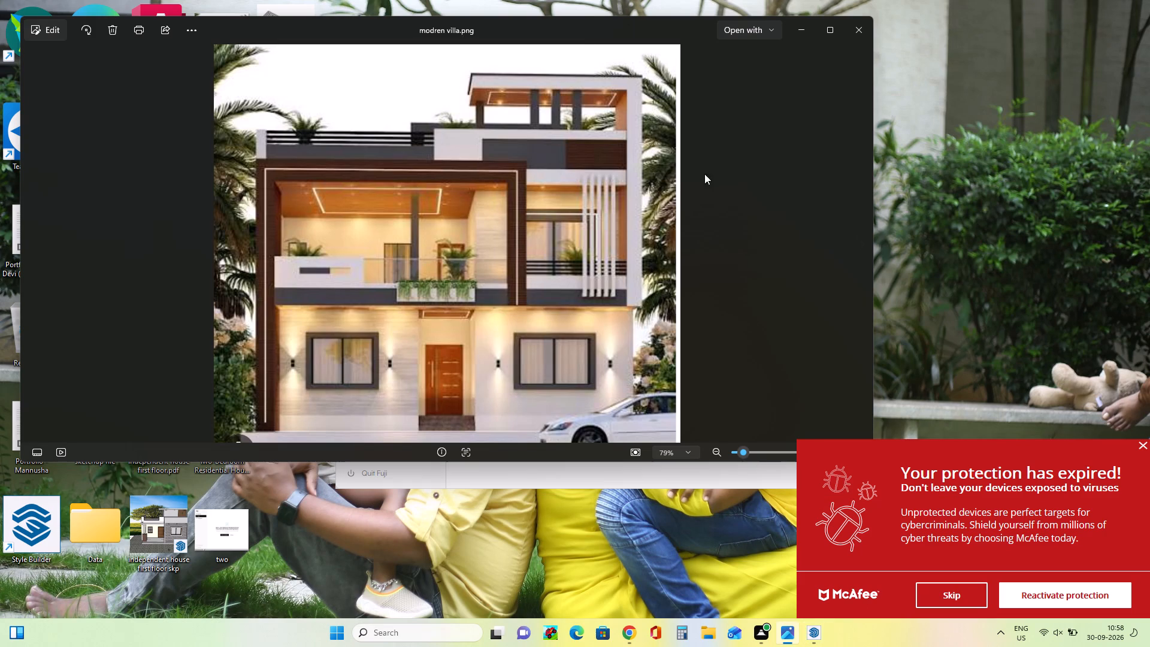
{"action": "left_click", "coordinate": [957, 593]}
{"action": "left_click", "coordinate": [831, 20]}
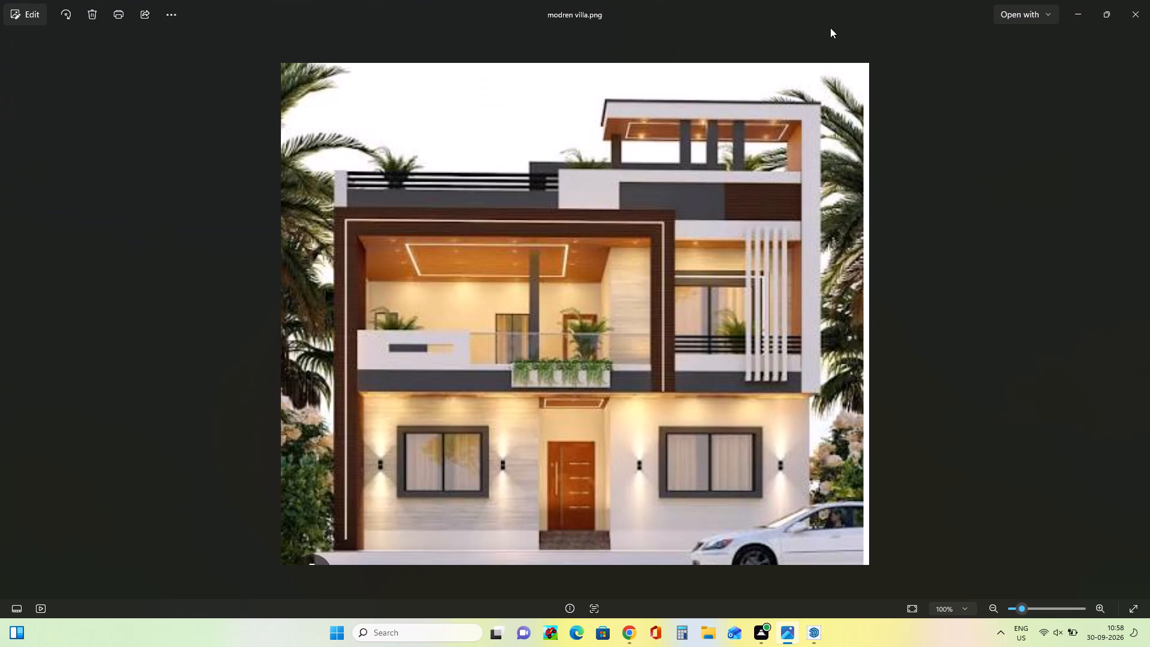
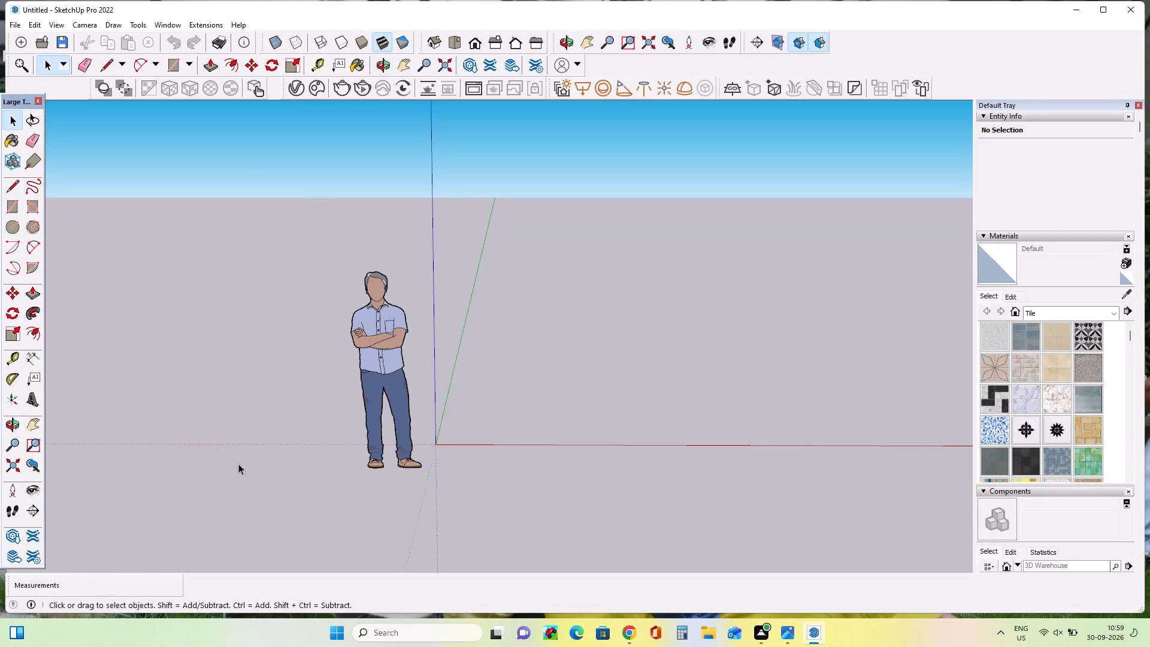
Start the Rectangle tool with the empty ground beside the axes origin framed for drawing.
{"action": "left_click", "coordinate": [37, 425]}
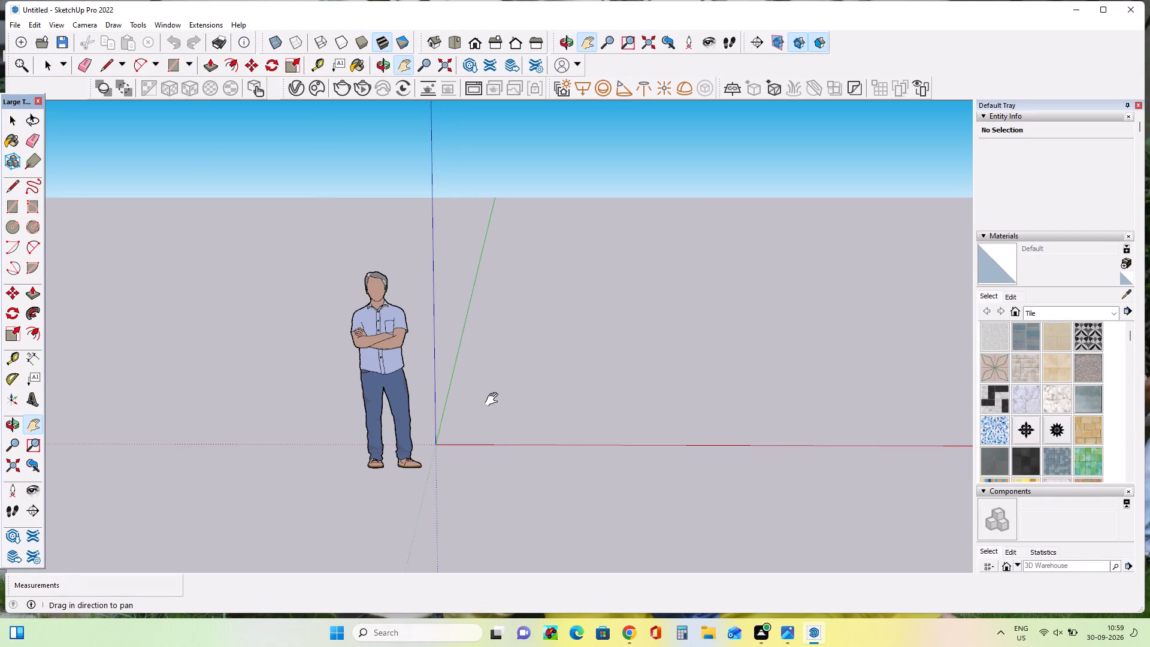
{"action": "left_click_drag", "start_coordinate": [494, 400], "coordinate": [155, 498]}
{"action": "middle_click_drag", "start_coordinate": [523, 499], "coordinate": [567, 500]}
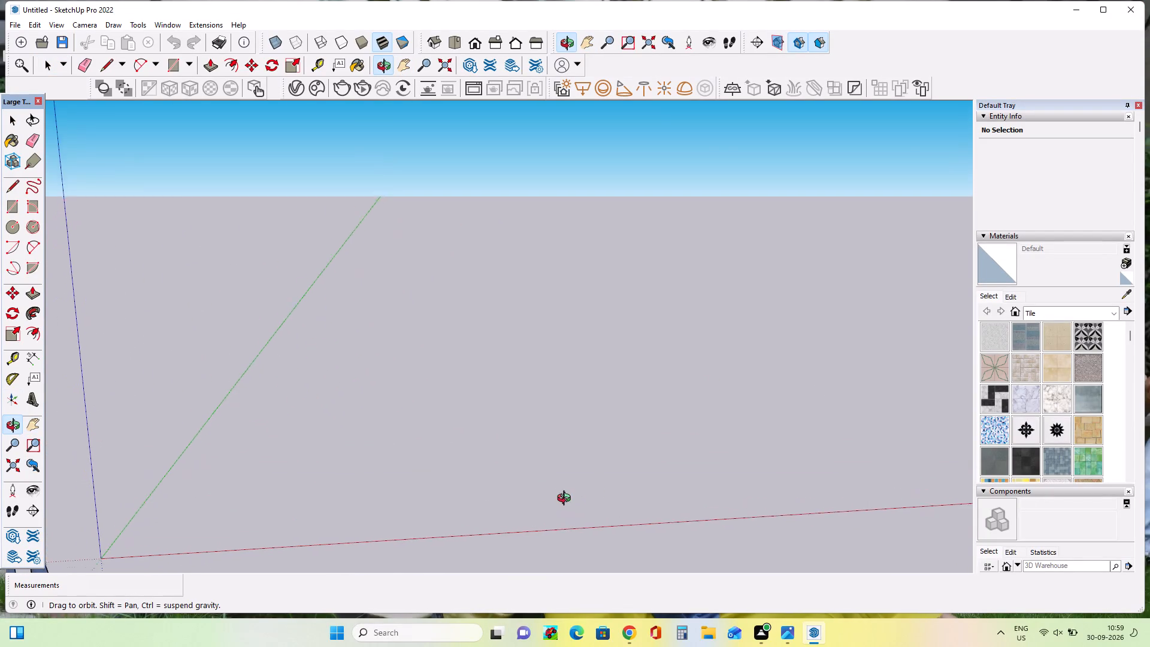
{"action": "middle_click_drag", "start_coordinate": [567, 500], "coordinate": [562, 498]}
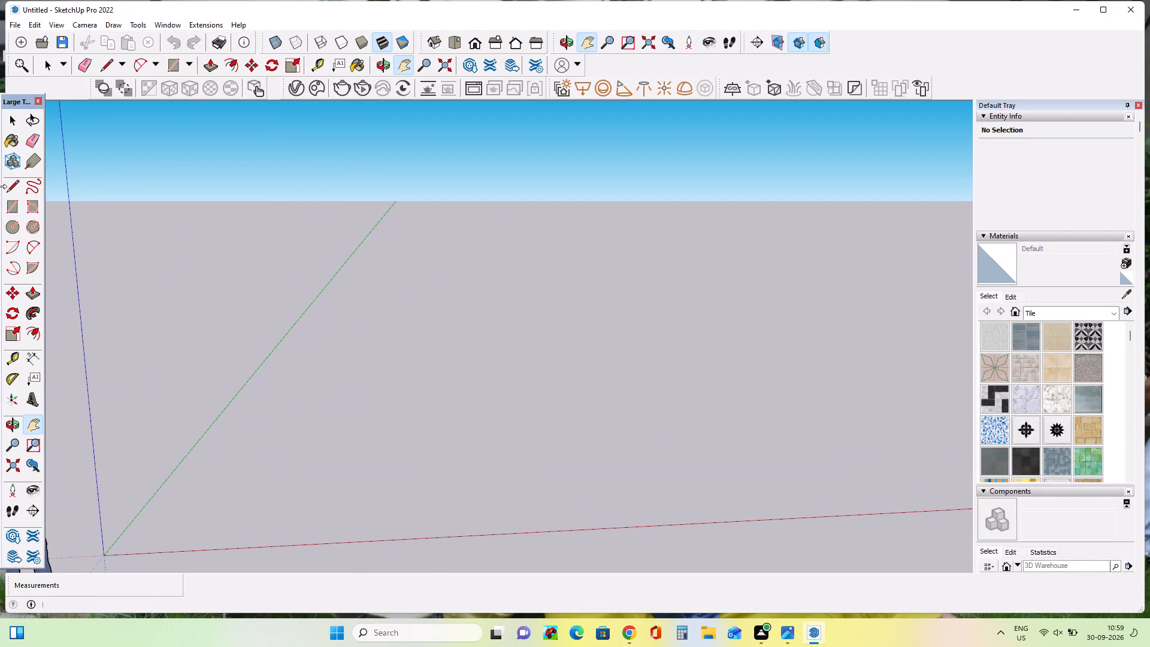
{"action": "left_click", "coordinate": [13, 207]}
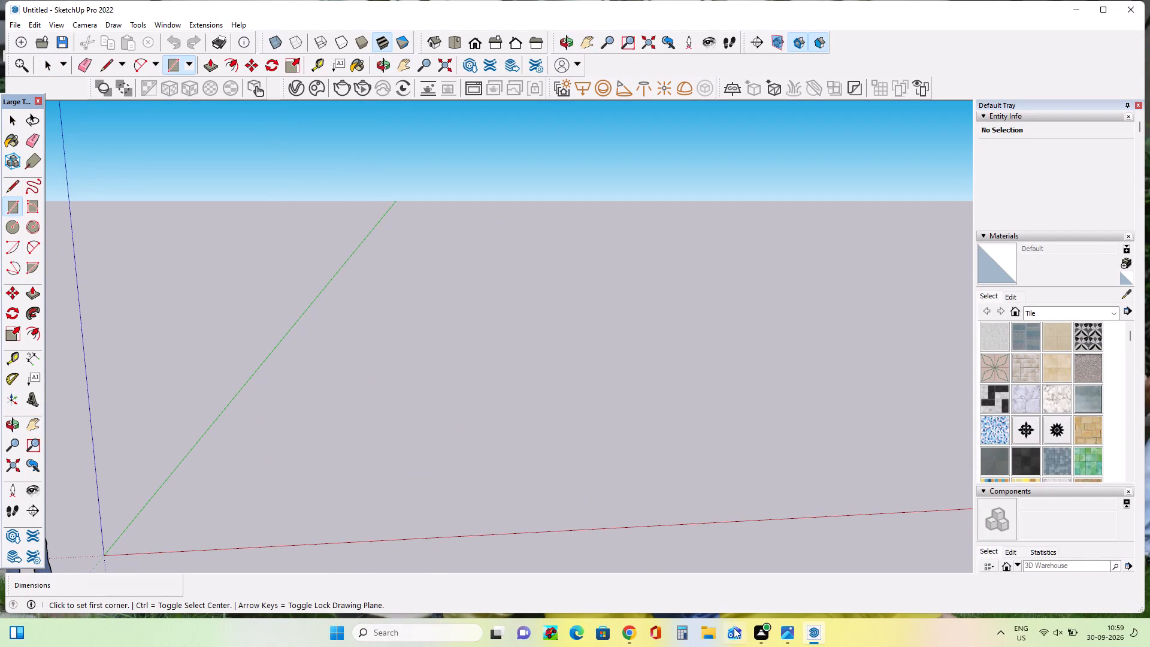
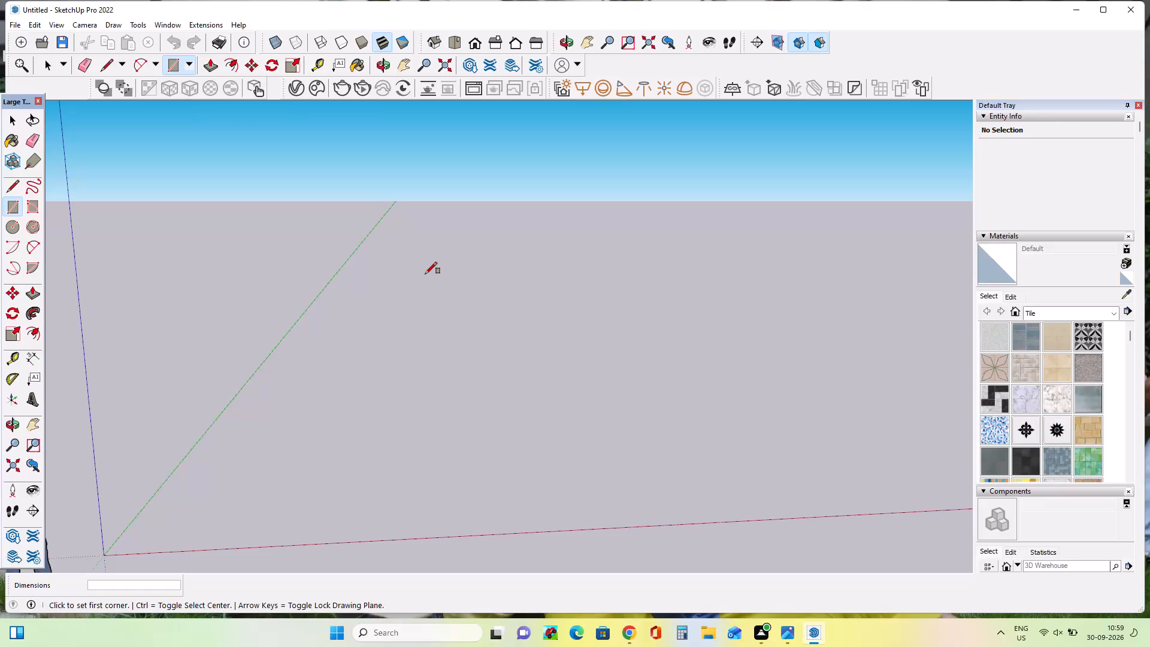
Draw a 70' by 60' rectangle on the ground between the red and green axes as the villa's base.
{"action": "middle_click_drag", "start_coordinate": [516, 438], "coordinate": [551, 434]}
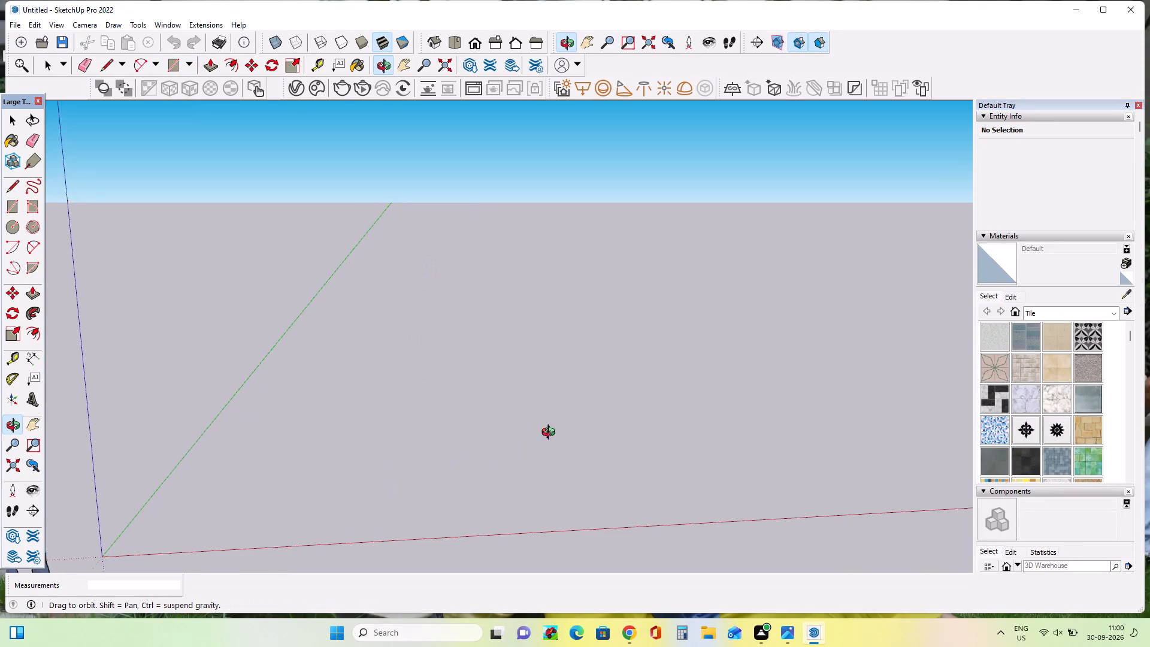
{"action": "middle_click_drag", "start_coordinate": [551, 434], "coordinate": [576, 471]}
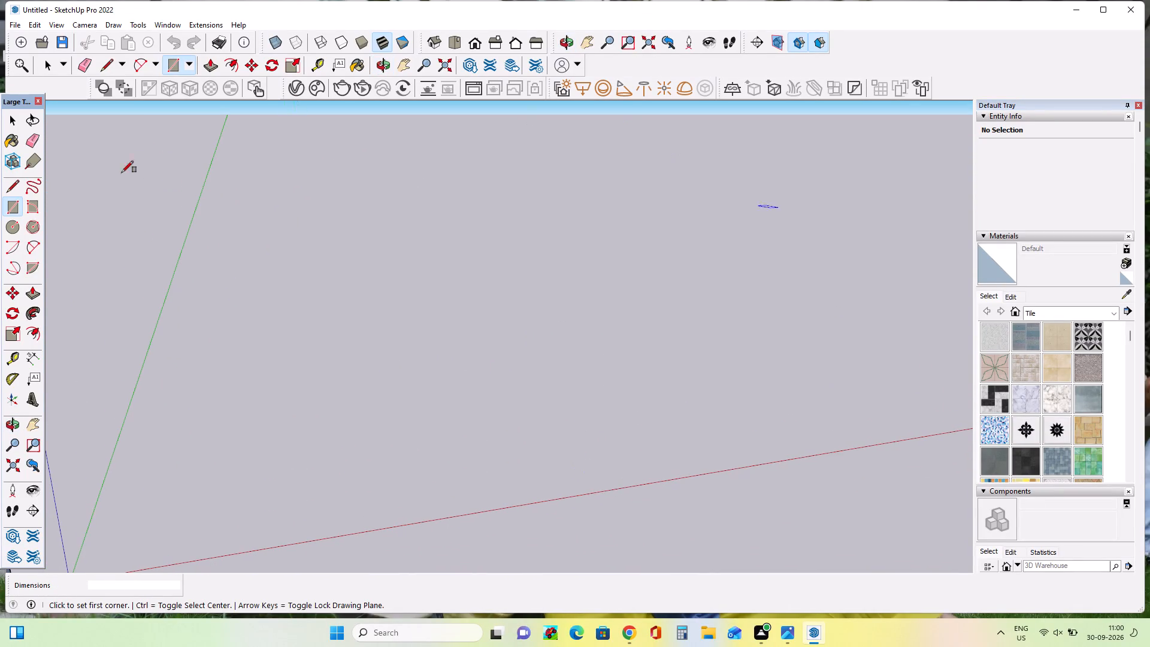
{"action": "left_click", "coordinate": [31, 422]}
{"action": "left_click_drag", "start_coordinate": [471, 462], "coordinate": [423, 518]}
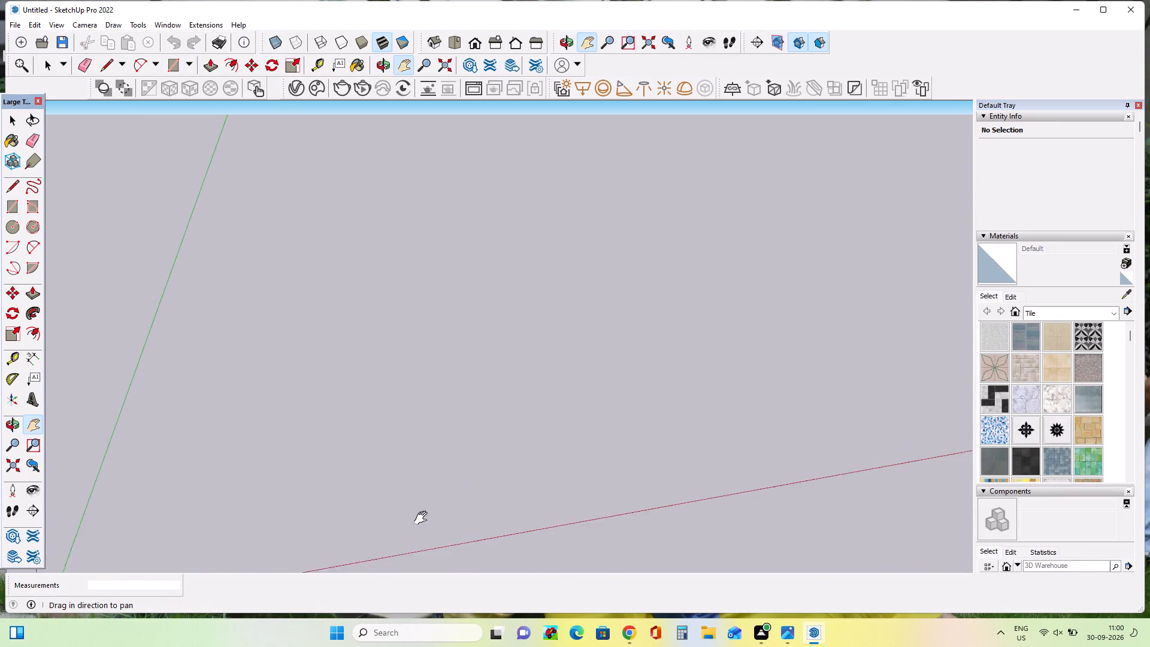
{"action": "left_click_drag", "start_coordinate": [423, 518], "coordinate": [402, 527]}
{"action": "left_click_drag", "start_coordinate": [821, 429], "coordinate": [767, 442]}
{"action": "middle_click_drag", "start_coordinate": [780, 452], "coordinate": [738, 461]}
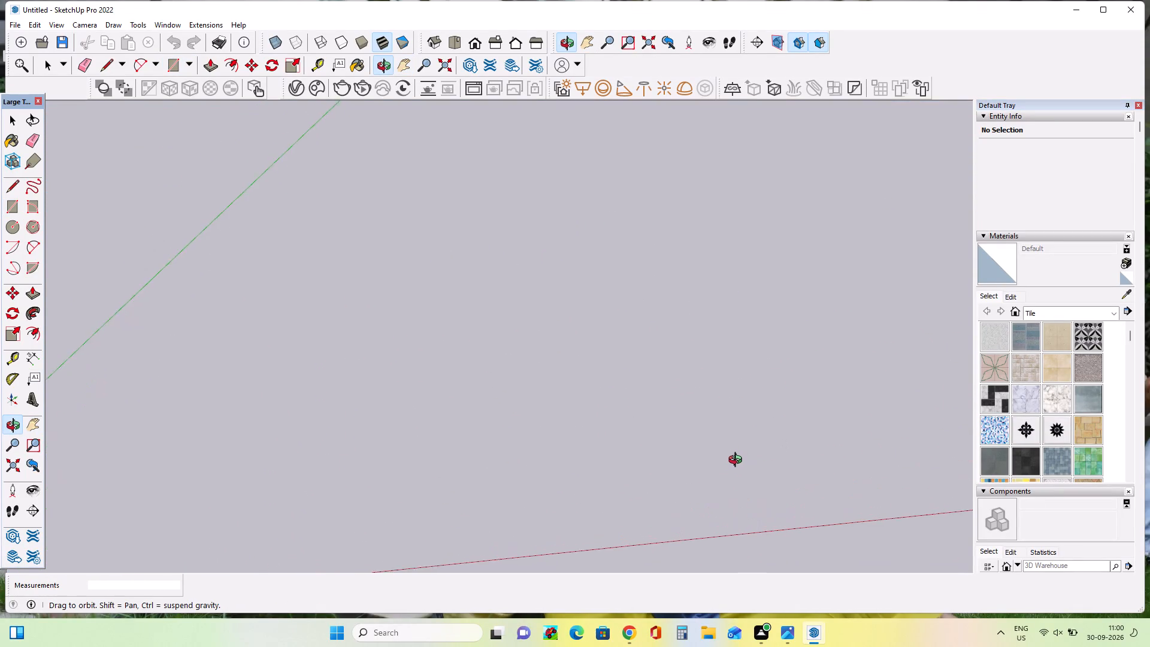
{"action": "middle_click_drag", "start_coordinate": [738, 461], "coordinate": [746, 461]}
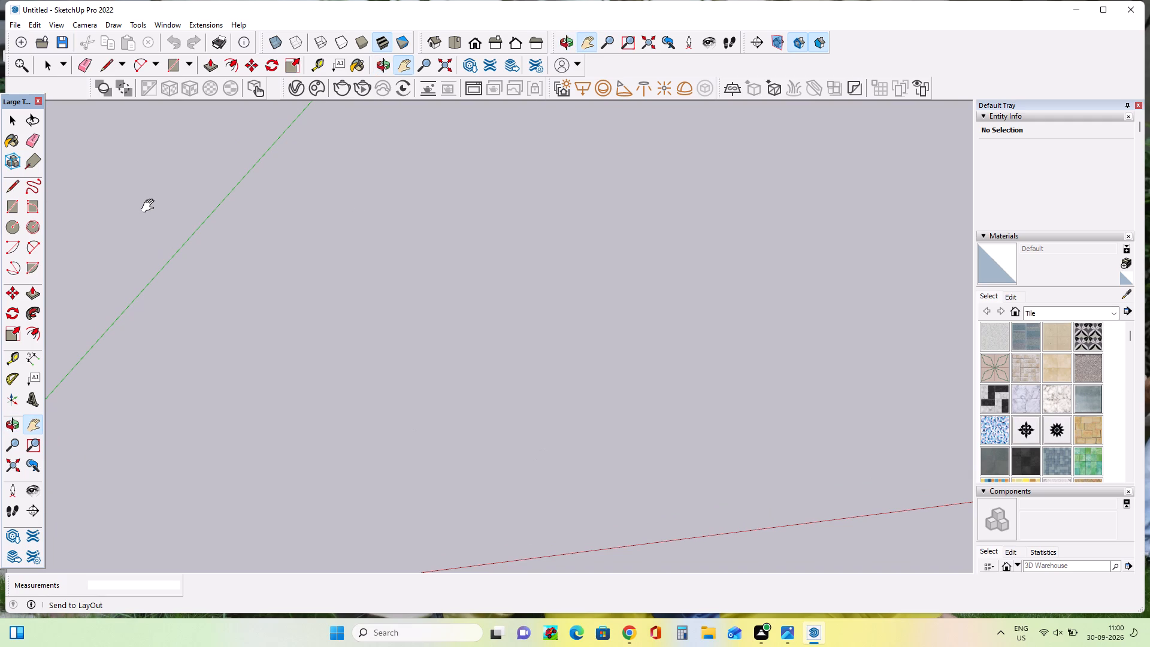
{"action": "left_click", "coordinate": [16, 207]}
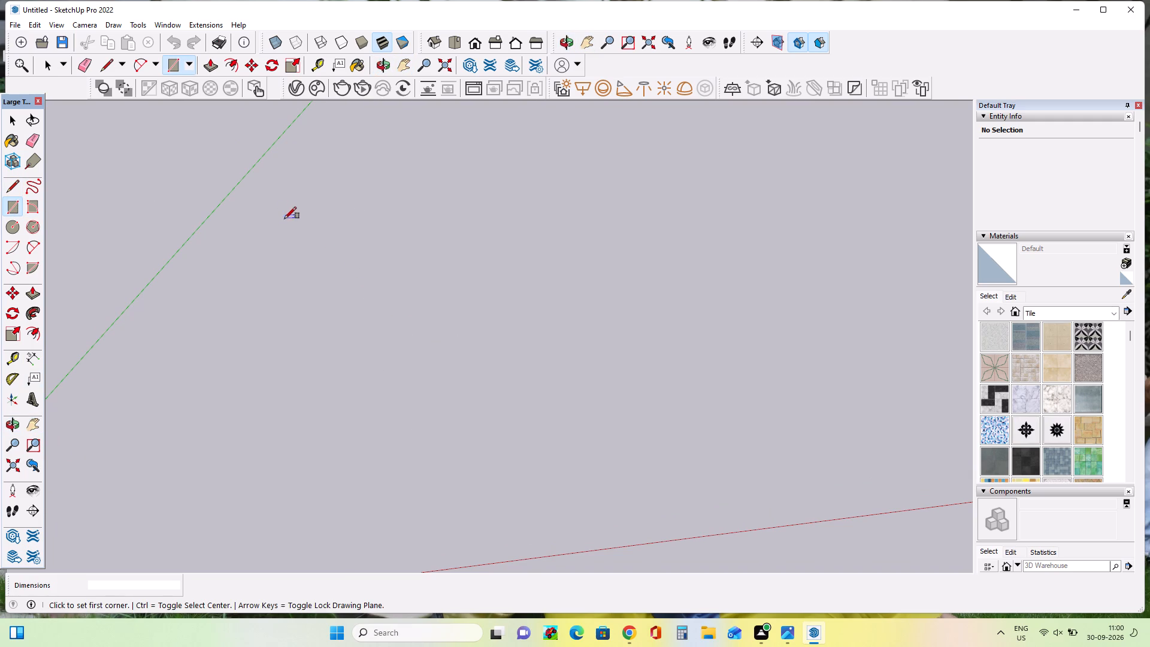
{"action": "left_click", "coordinate": [290, 227]}
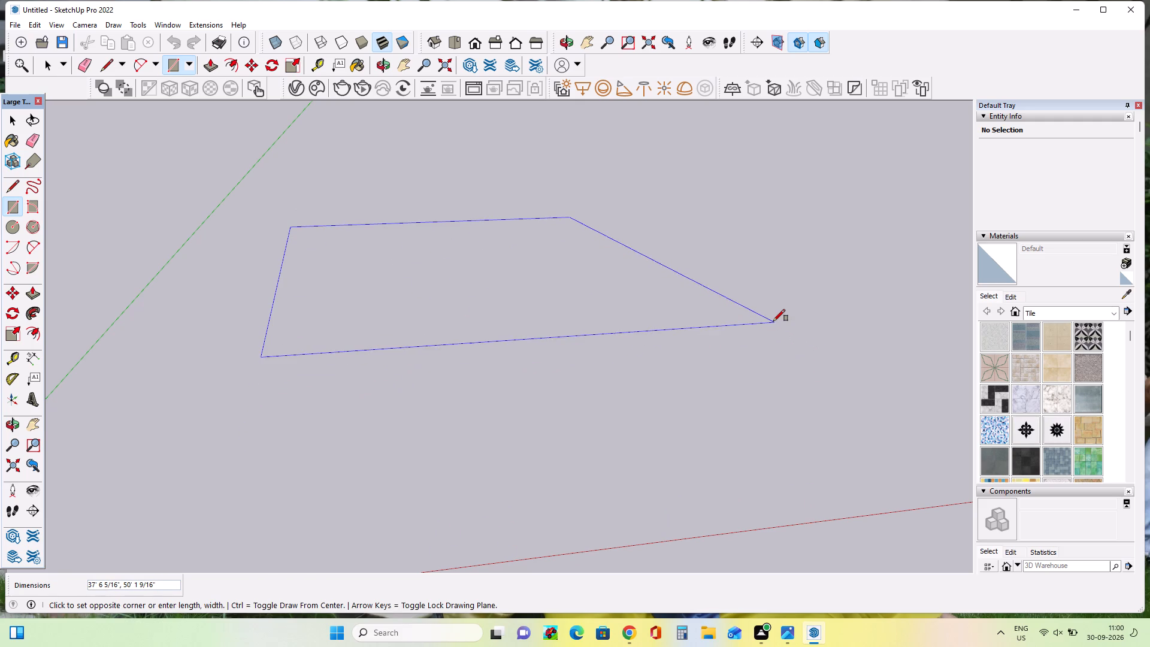
{"action": "key", "text": "5"}
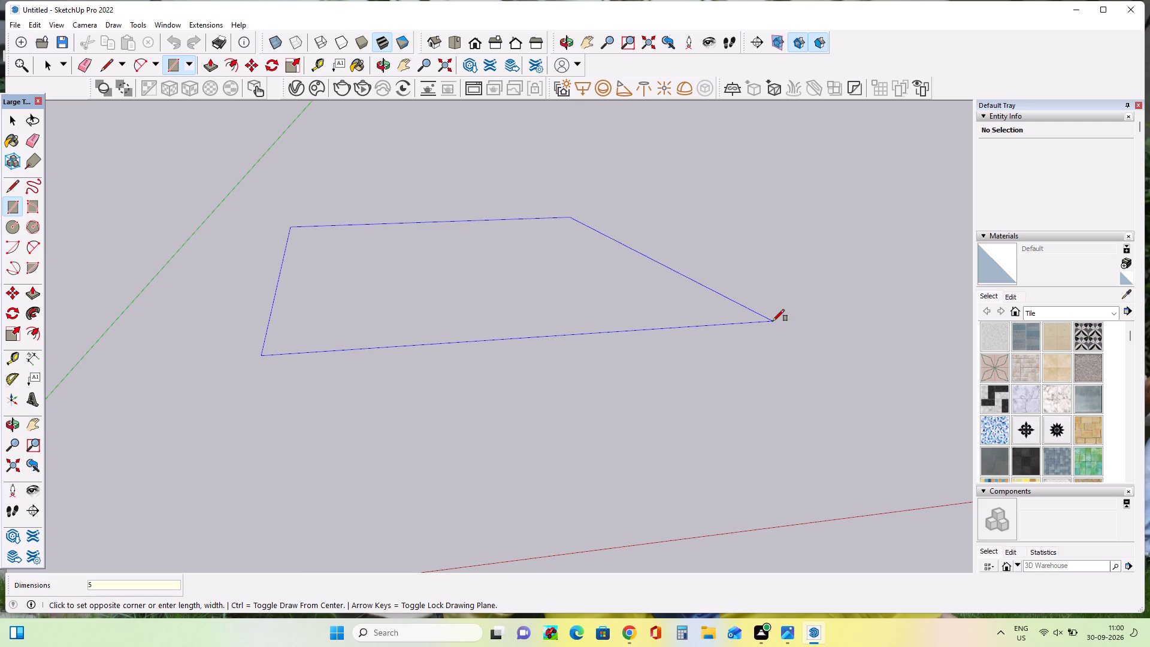
{"action": "key", "text": "BackSpace"}
{"action": "key", "text": "1"}
{"action": "key", "text": "BackSpace"}
{"action": "key", "text": "BackSpace"}
{"action": "type", "text": "70"}
{"action": "key", "text": "apostrophe"}
{"action": "key", "text": "comma"}
{"action": "type", "text": "60"}
{"action": "key", "text": "apostrophe"}
{"action": "key", "text": "Return"}
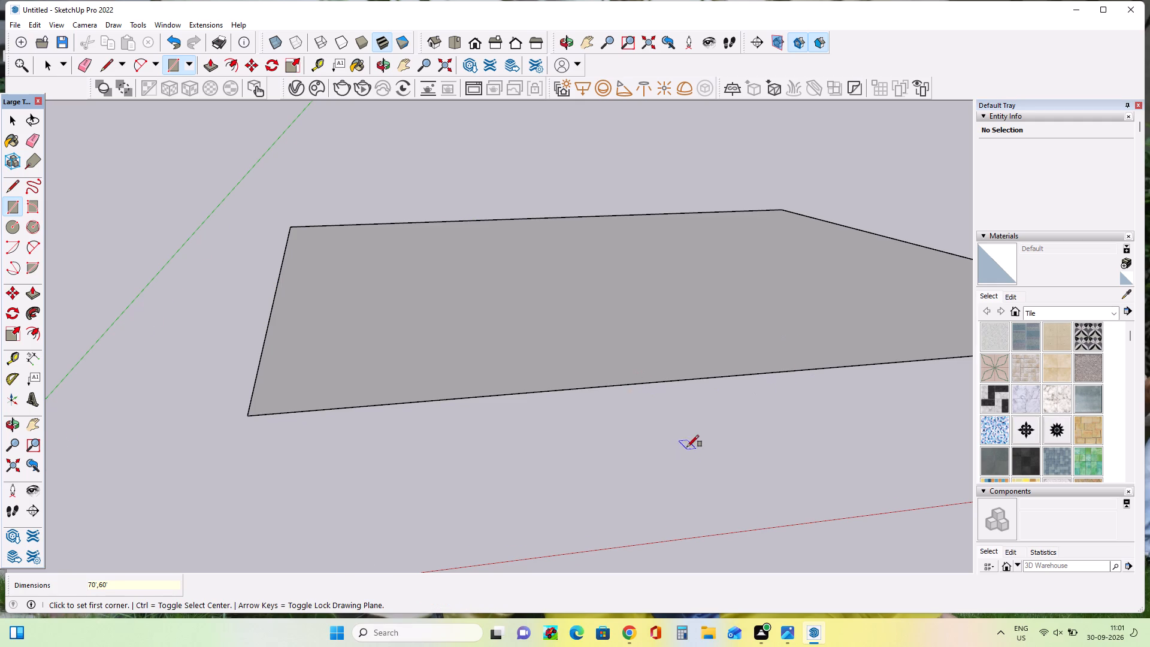
Draw a rectangle about 26' 10" by 25' 2" inside the base, starting from its front corner nearest the origin.
{"action": "scroll", "coordinate": [687, 447], "scroll_direction": "down", "scroll_amount": 10}
{"action": "scroll", "coordinate": [761, 427], "scroll_direction": "up", "scroll_amount": 4}
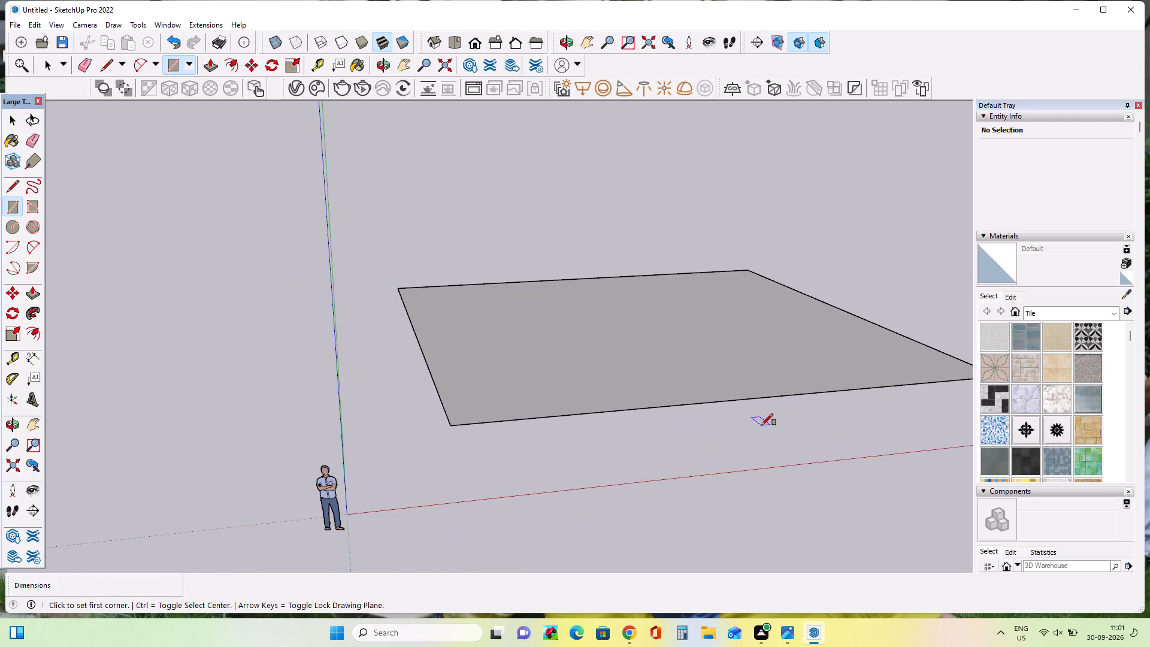
{"action": "middle_click_drag", "start_coordinate": [761, 425], "coordinate": [724, 427]}
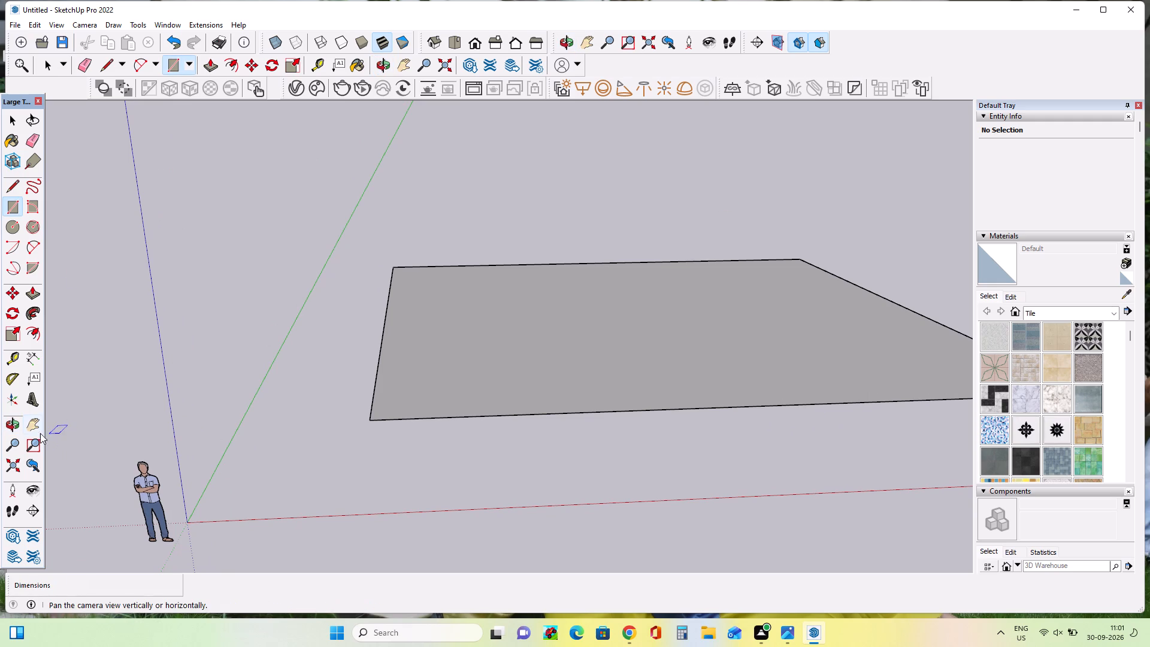
{"action": "left_click", "coordinate": [34, 430]}
{"action": "left_click_drag", "start_coordinate": [574, 403], "coordinate": [379, 428]}
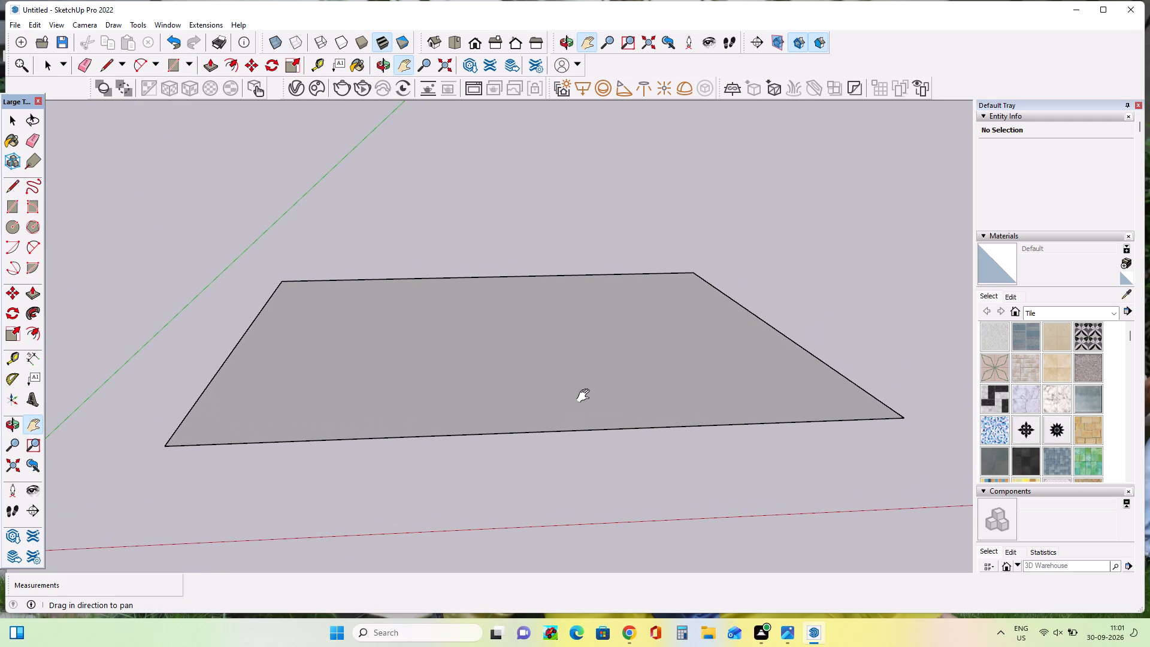
{"action": "left_click_drag", "start_coordinate": [592, 391], "coordinate": [619, 416]}
{"action": "left_click_drag", "start_coordinate": [619, 416], "coordinate": [668, 446]}
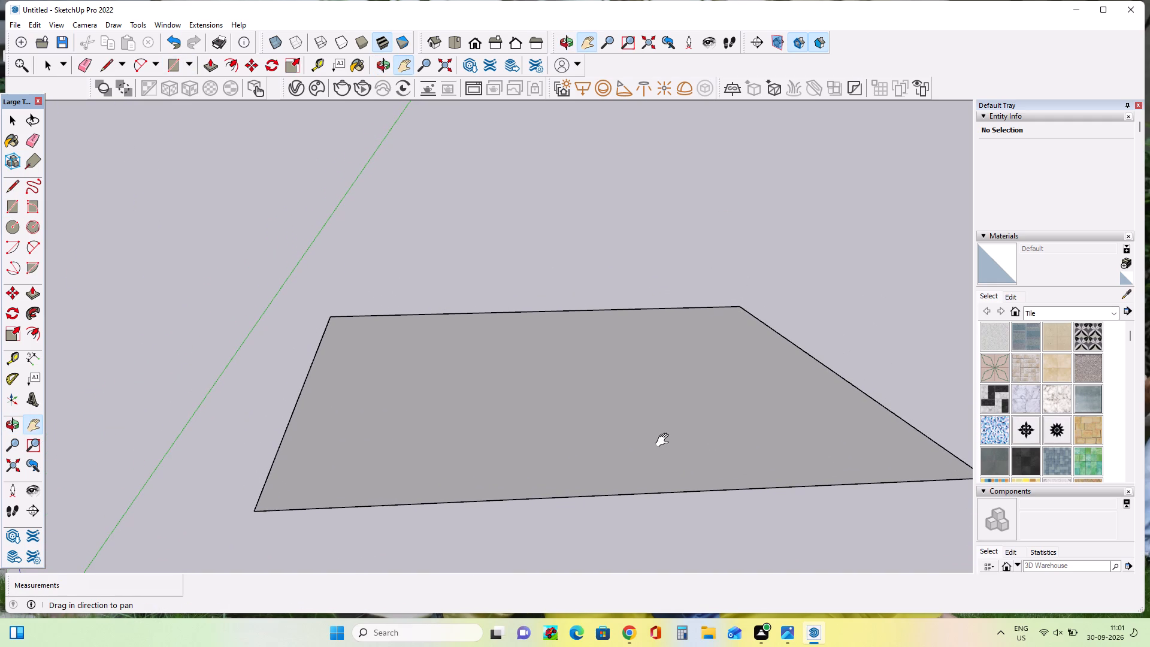
{"action": "left_click_drag", "start_coordinate": [658, 437], "coordinate": [591, 422]}
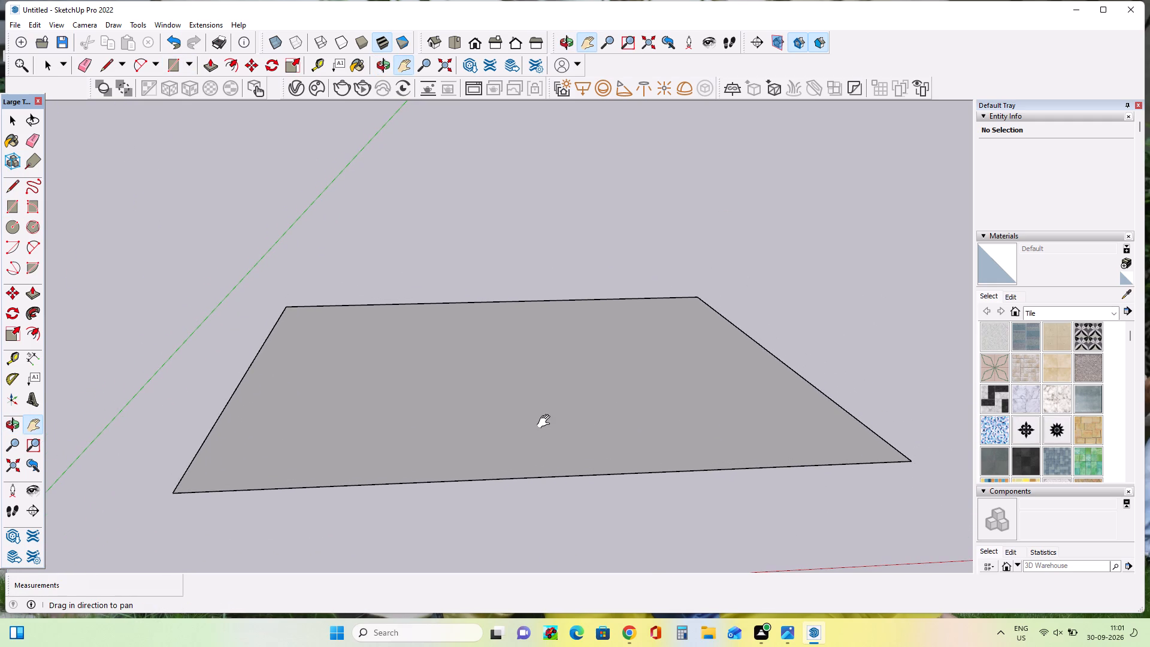
{"action": "scroll", "coordinate": [546, 422], "scroll_direction": "up", "scroll_amount": 2}
{"action": "scroll", "coordinate": [546, 422], "scroll_direction": "down", "scroll_amount": 1}
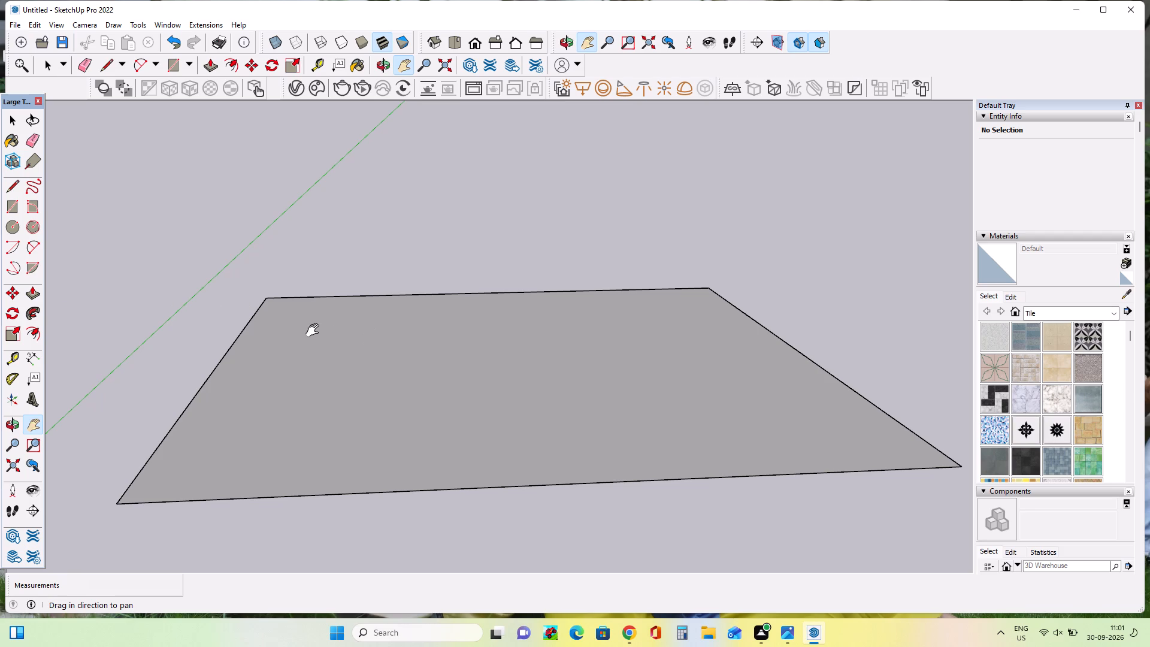
{"action": "left_click_drag", "start_coordinate": [399, 385], "coordinate": [419, 342]}
{"action": "left_click_drag", "start_coordinate": [419, 342], "coordinate": [419, 337]}
{"action": "left_click_drag", "start_coordinate": [426, 410], "coordinate": [438, 383]}
{"action": "left_click_drag", "start_coordinate": [430, 398], "coordinate": [426, 418]}
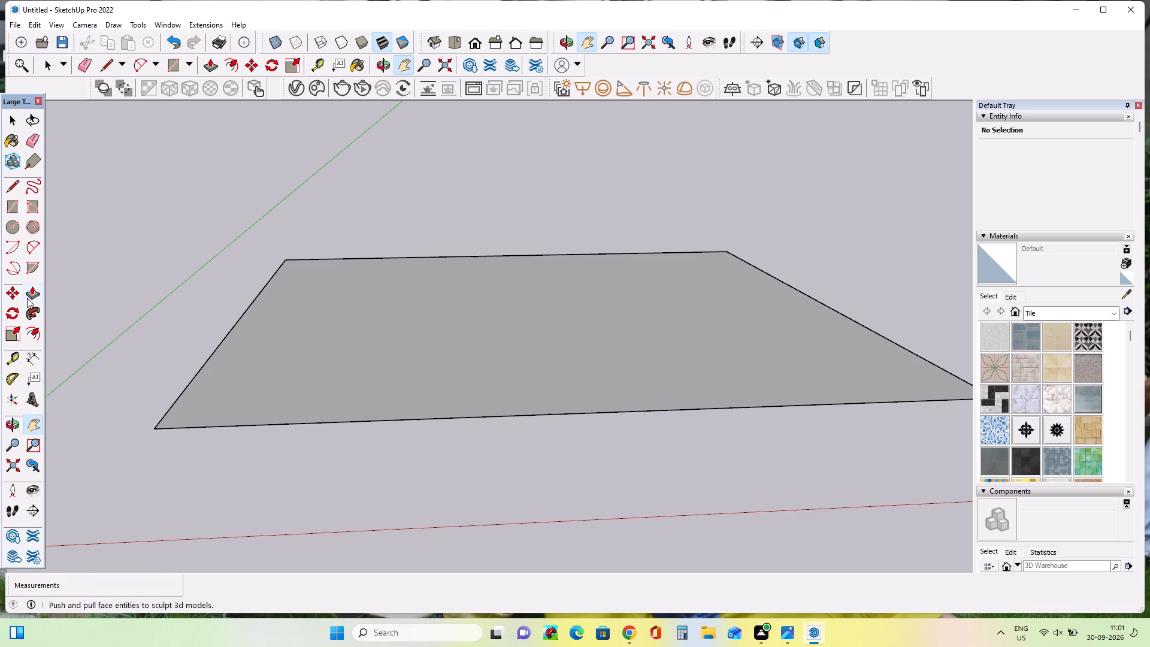
{"action": "left_click", "coordinate": [10, 211]}
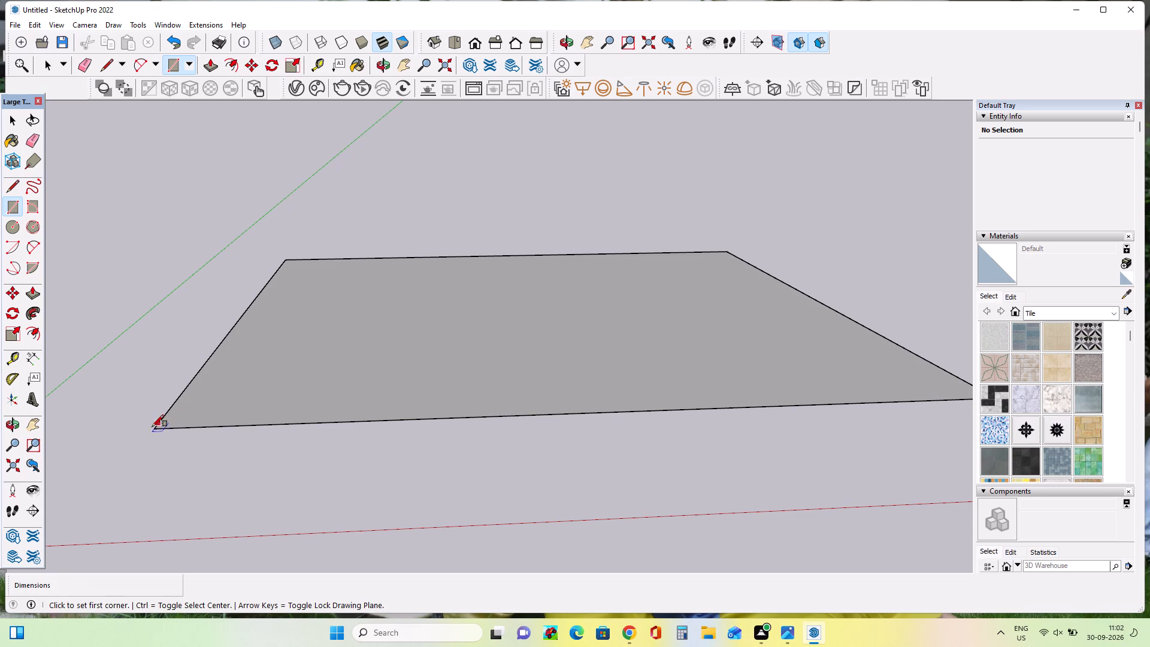
{"action": "left_click", "coordinate": [155, 428]}
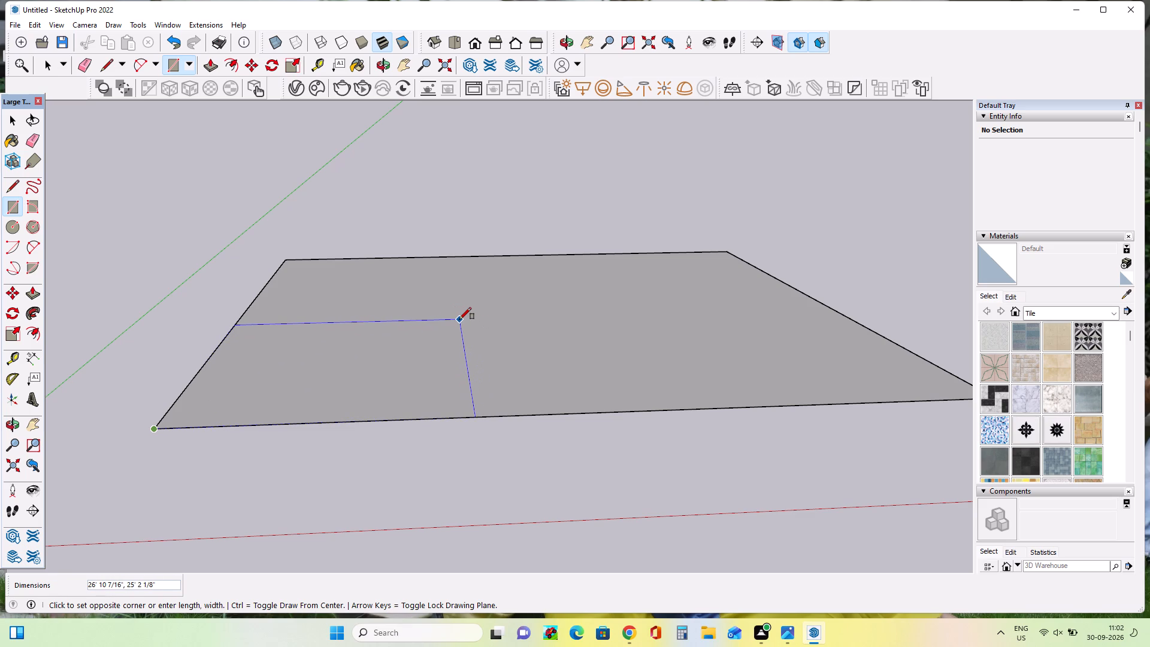
{"action": "left_click", "coordinate": [459, 319]}
Draw a matching rectangle about 26' 10" by 24' 6" in the base's opposite front corner, aligned with the first one's depth.
{"action": "middle_click_drag", "start_coordinate": [552, 422], "coordinate": [459, 447]}
{"action": "scroll", "coordinate": [481, 415], "scroll_direction": "down", "scroll_amount": 1}
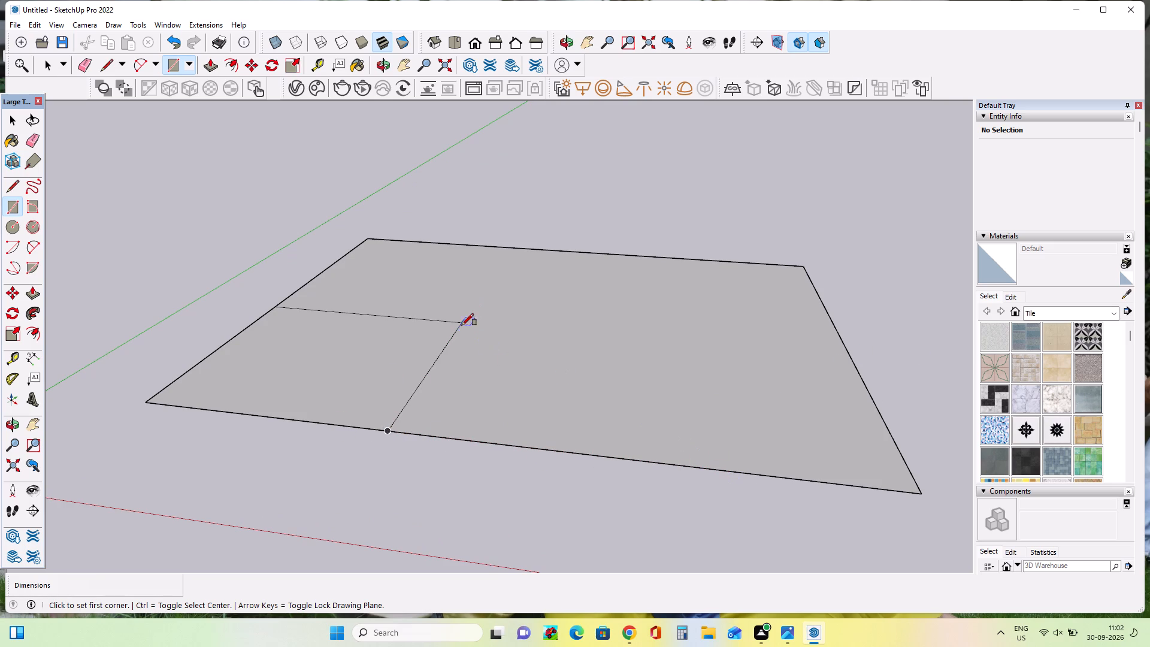
{"action": "left_click", "coordinate": [850, 358]}
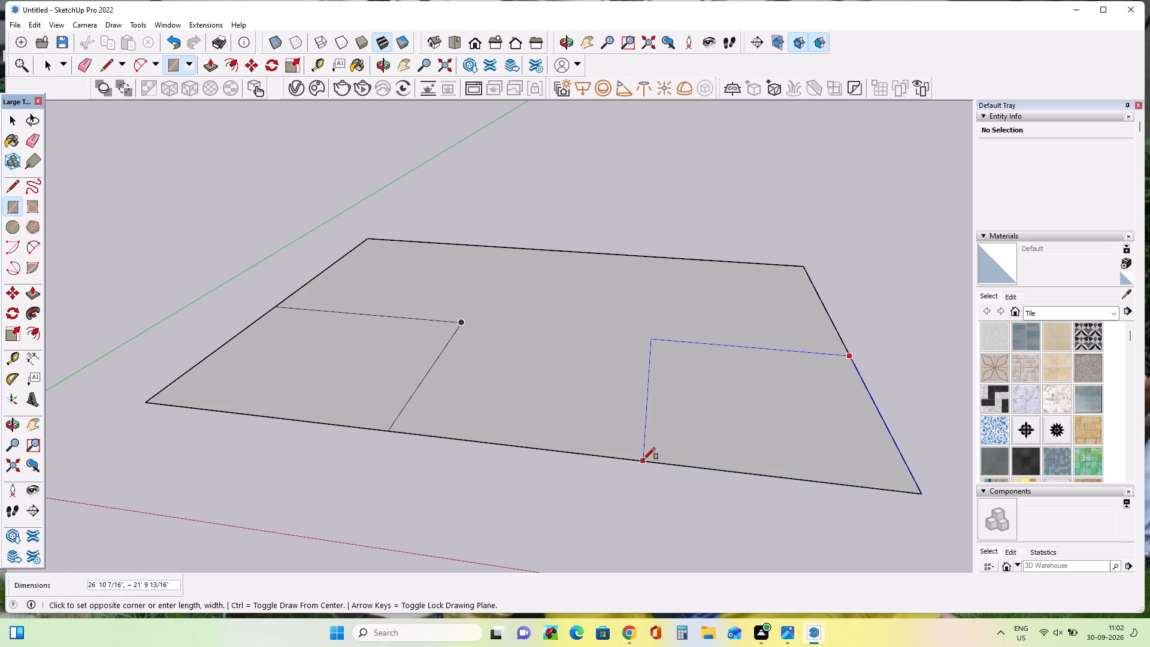
{"action": "left_click", "coordinate": [612, 455]}
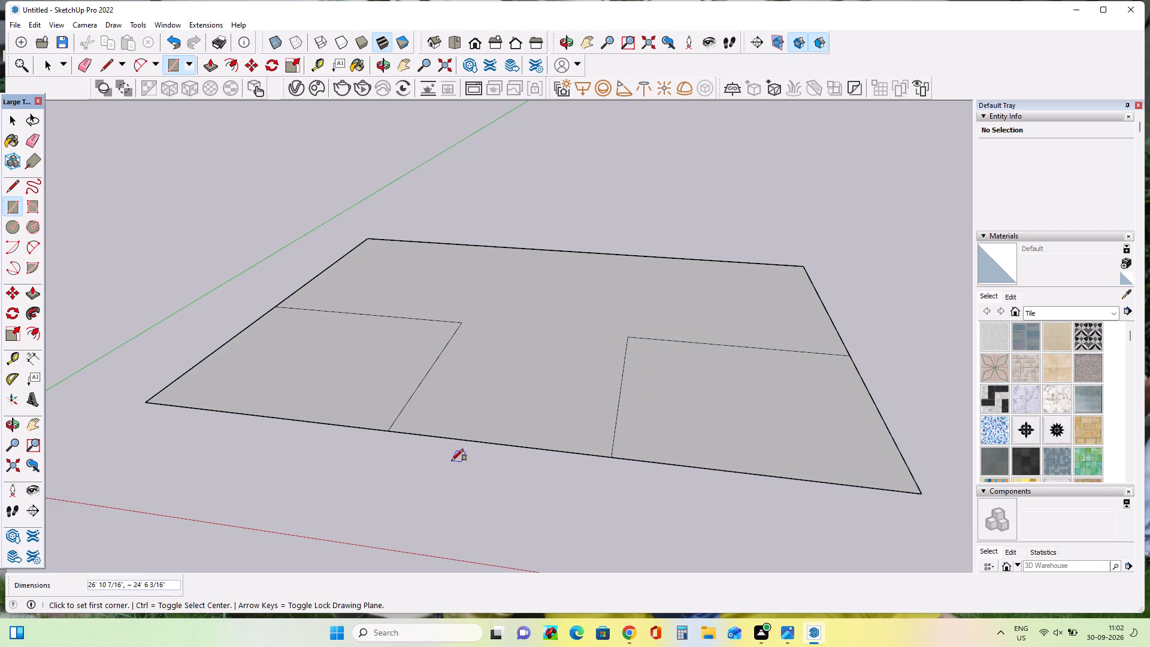
Widen the front-left rectangle toward the centre with an adjoining strip about 2' 11" wide, erasing the dividing edge between them.
{"action": "middle_click_drag", "start_coordinate": [452, 461], "coordinate": [568, 507]}
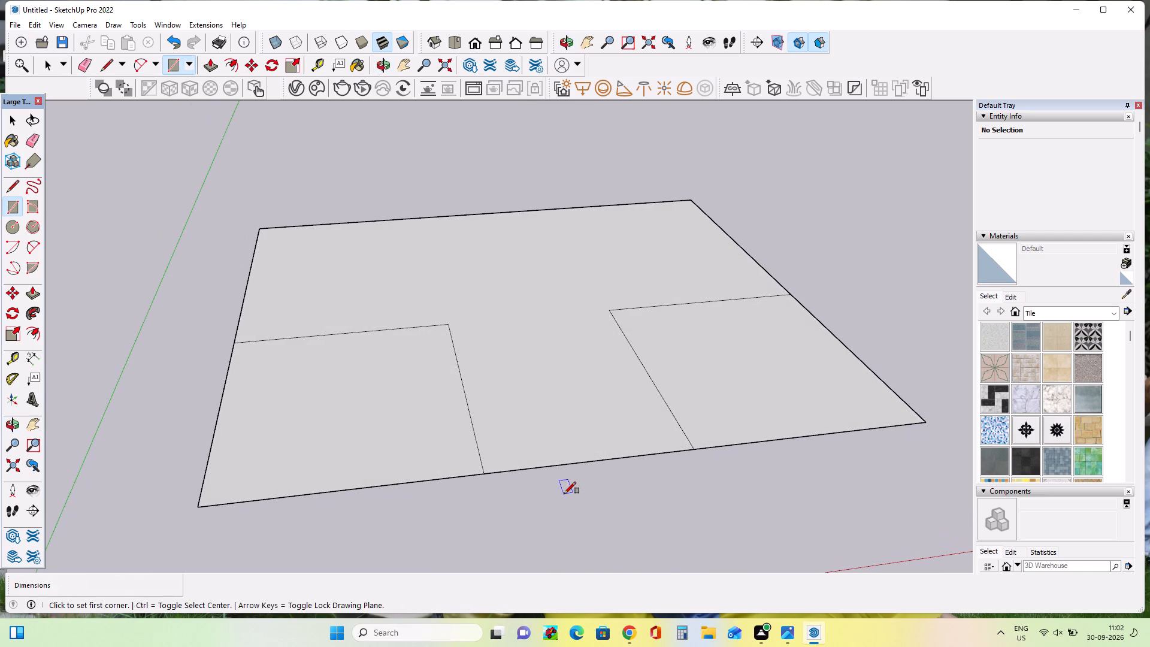
{"action": "middle_click_drag", "start_coordinate": [564, 494], "coordinate": [564, 465]}
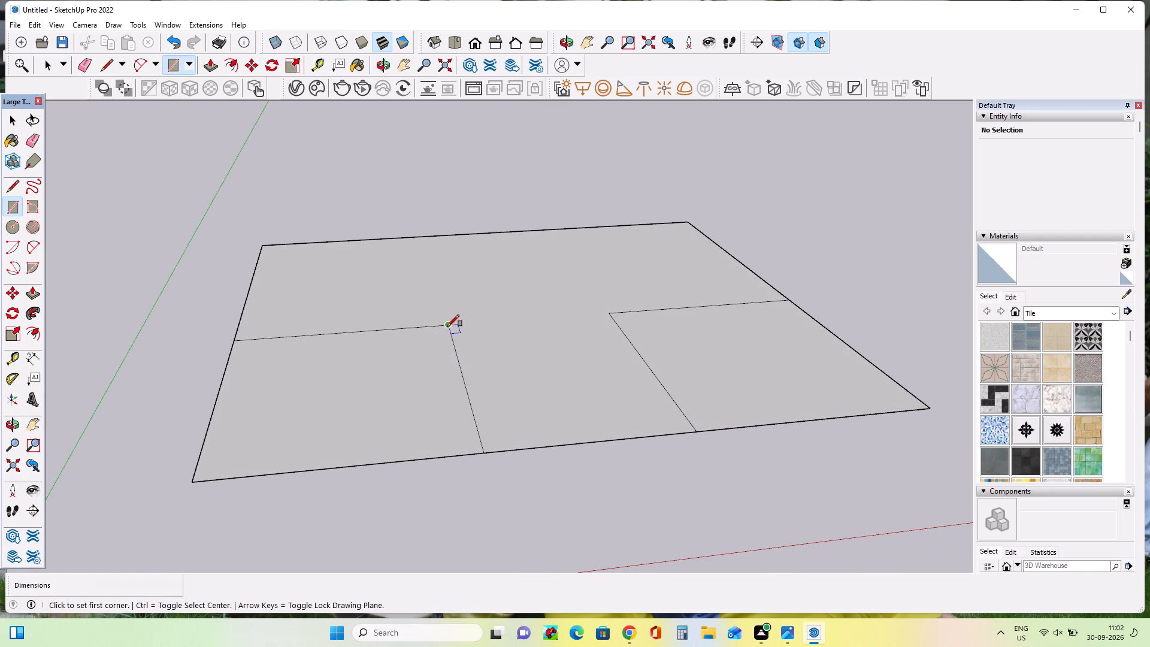
{"action": "left_click", "coordinate": [447, 326]}
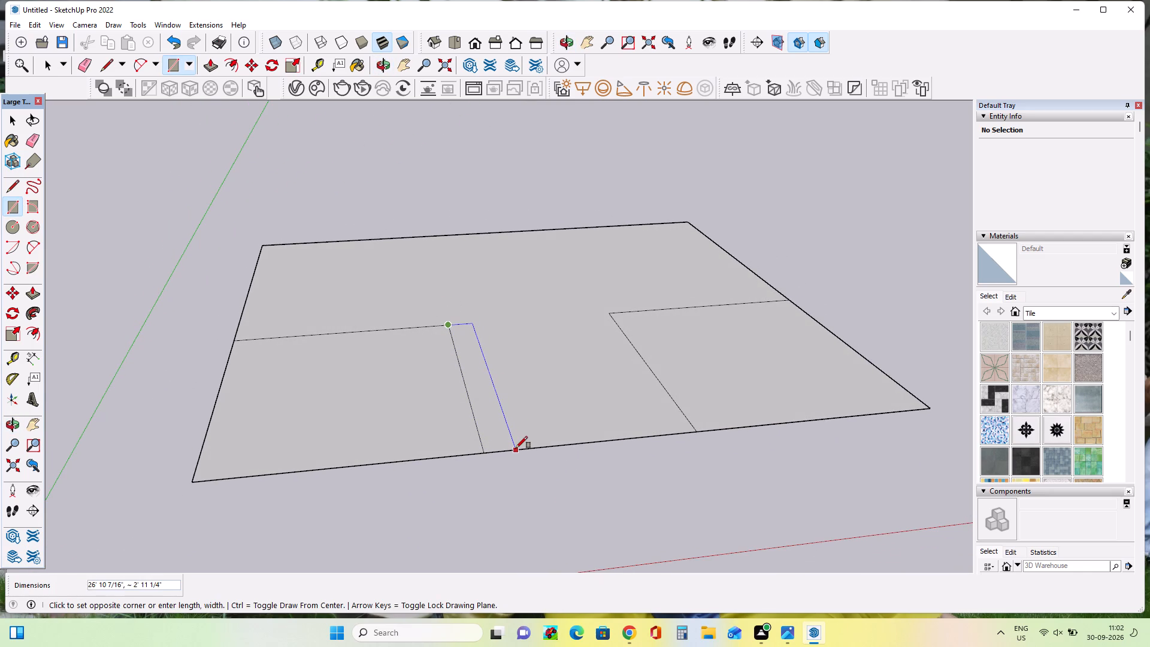
{"action": "left_click", "coordinate": [516, 448]}
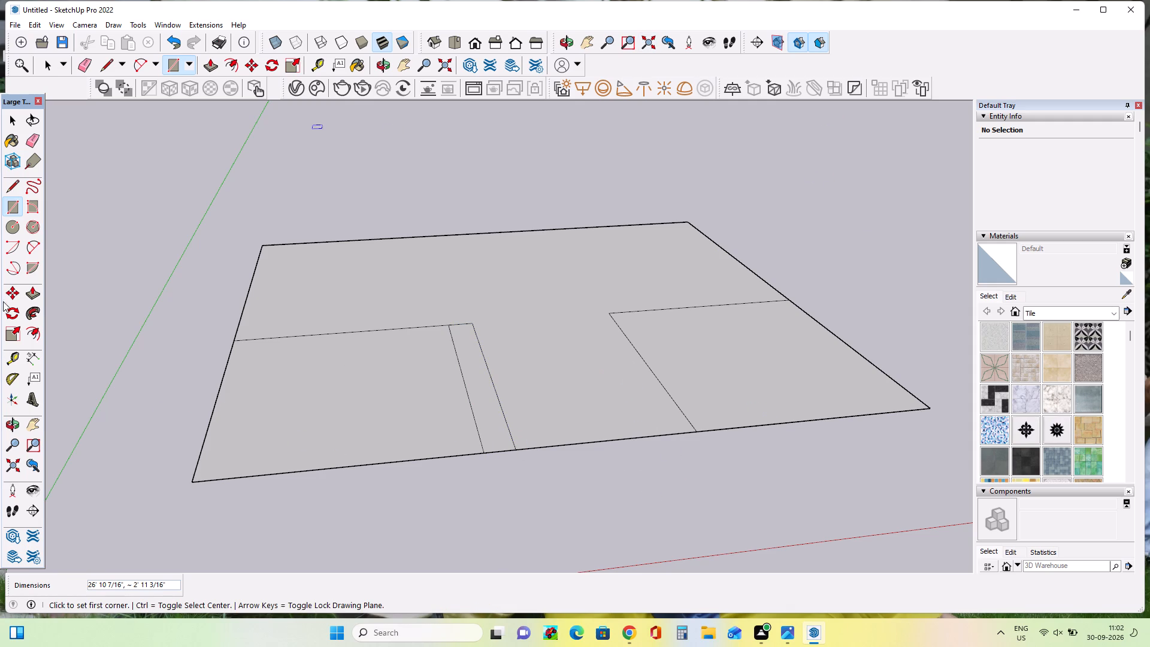
{"action": "left_click", "coordinate": [31, 138]}
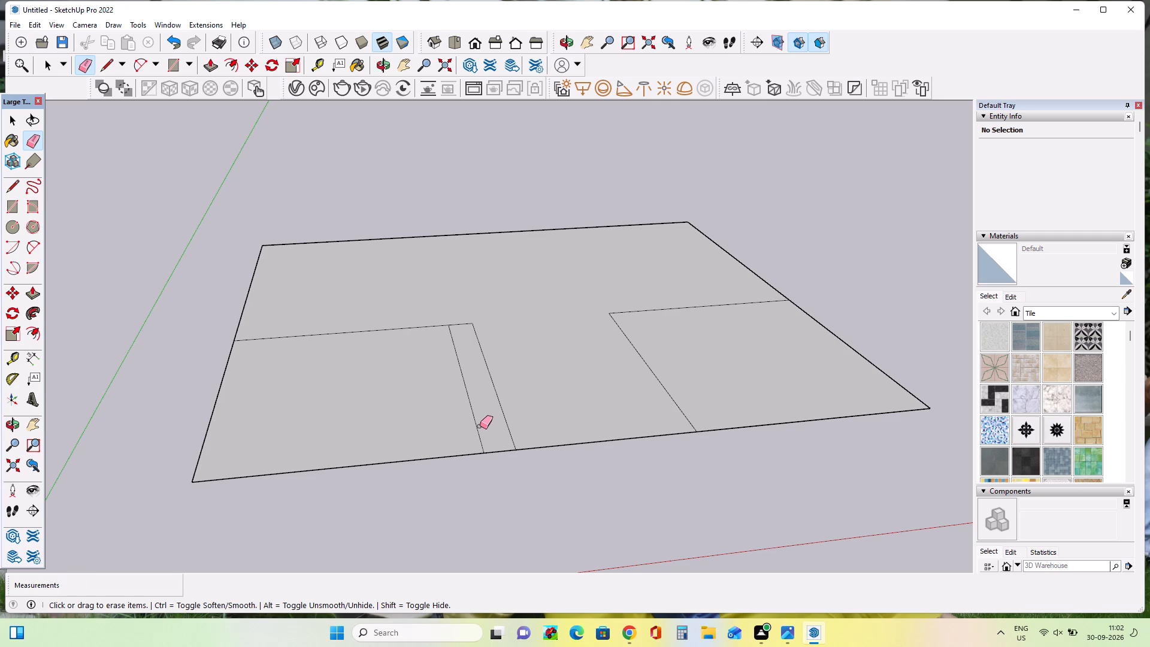
{"action": "left_click", "coordinate": [476, 424]}
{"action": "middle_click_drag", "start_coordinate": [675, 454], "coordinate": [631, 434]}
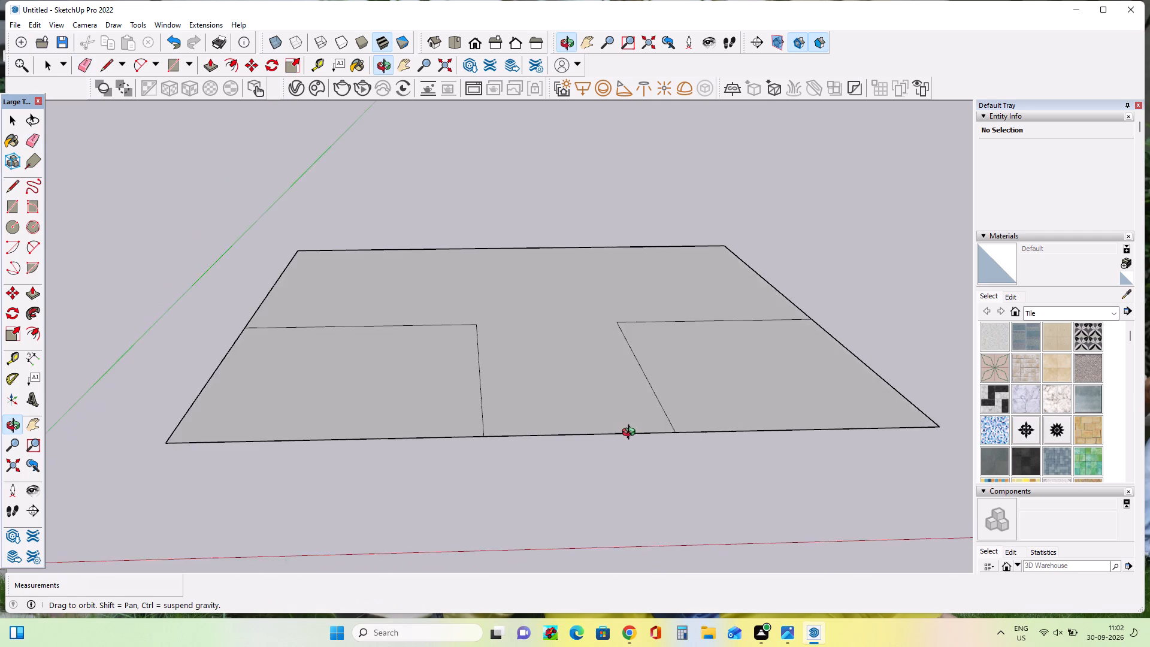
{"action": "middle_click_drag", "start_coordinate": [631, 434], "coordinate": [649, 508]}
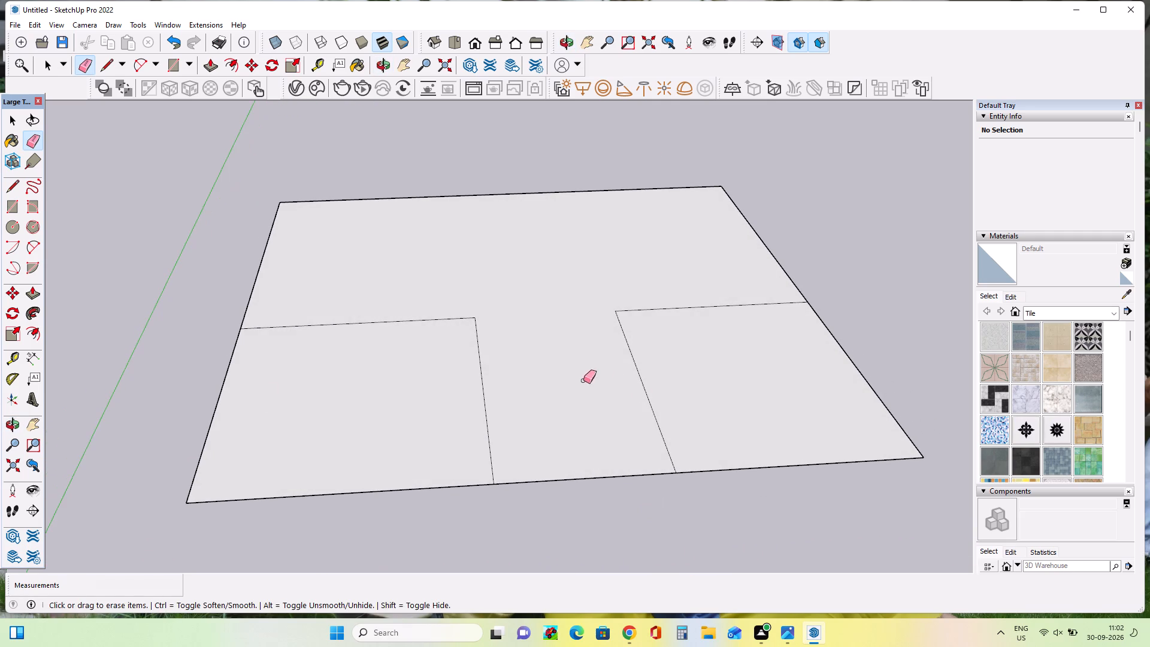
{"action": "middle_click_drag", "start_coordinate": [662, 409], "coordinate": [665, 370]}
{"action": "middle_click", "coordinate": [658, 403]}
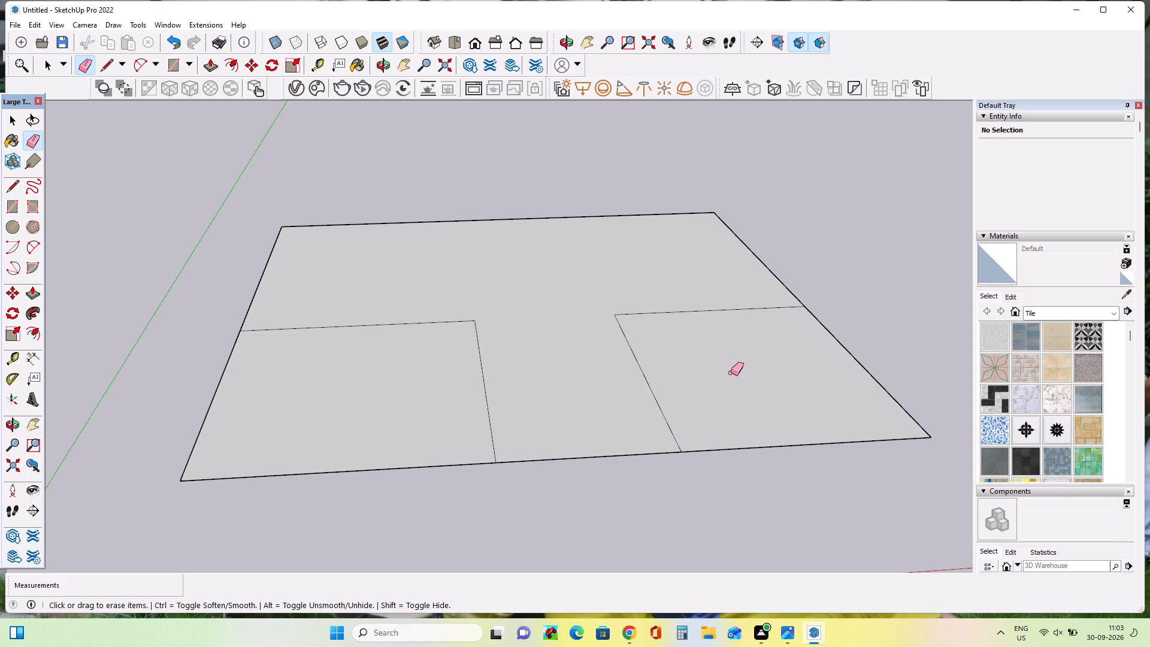
Draw a 70' line across the whole base, parallel to its front edge and about 5' 10" behind it.
{"action": "middle_click_drag", "start_coordinate": [559, 400], "coordinate": [570, 442]}
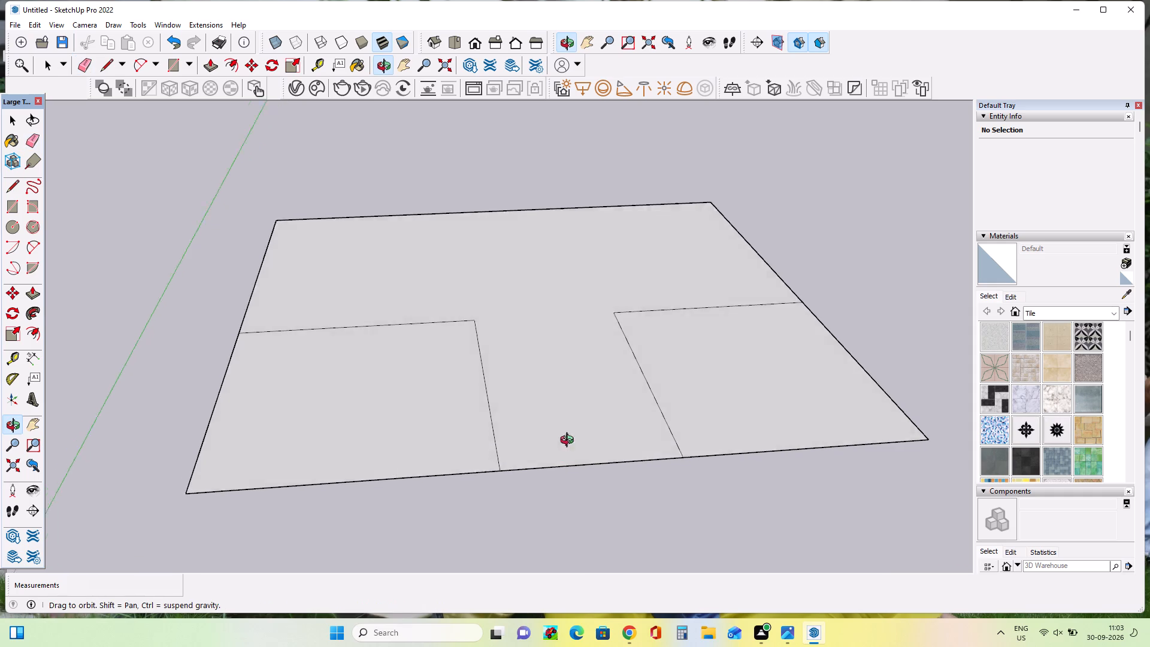
{"action": "middle_click_drag", "start_coordinate": [570, 442], "coordinate": [604, 425]}
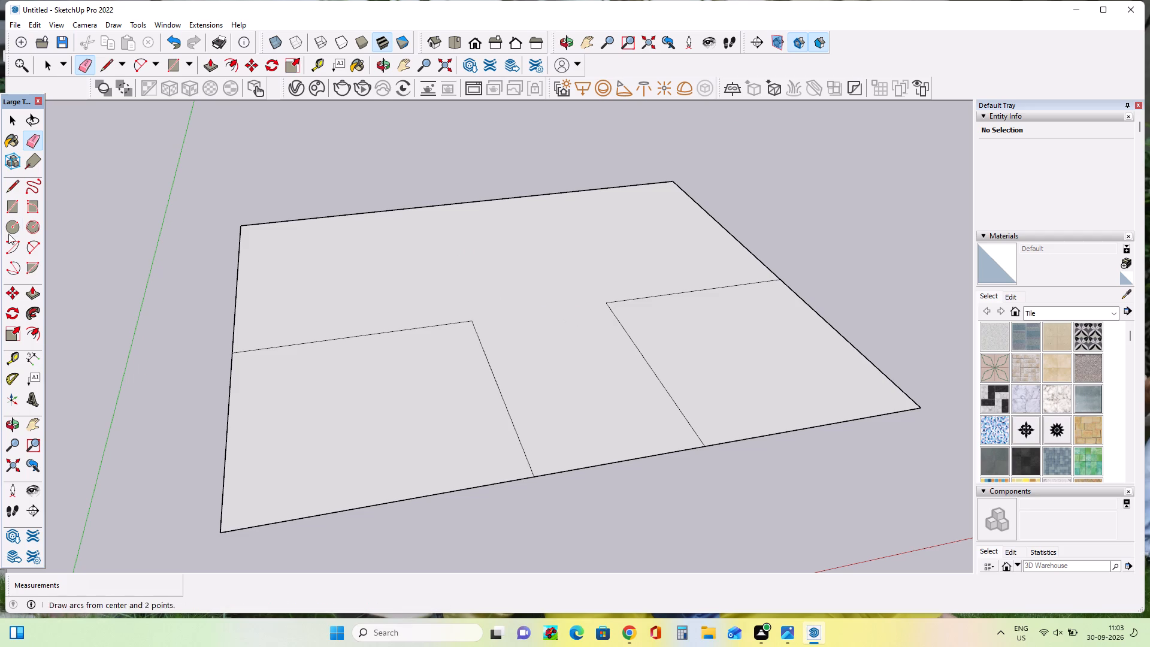
{"action": "left_click", "coordinate": [17, 185]}
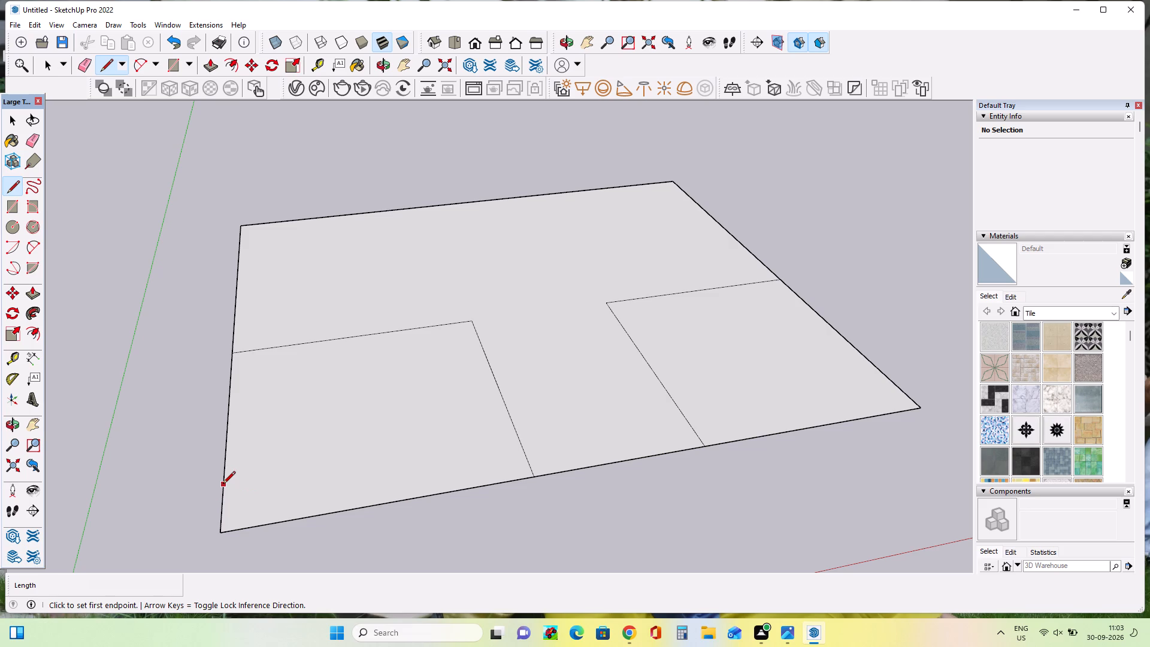
{"action": "left_click", "coordinate": [223, 485]}
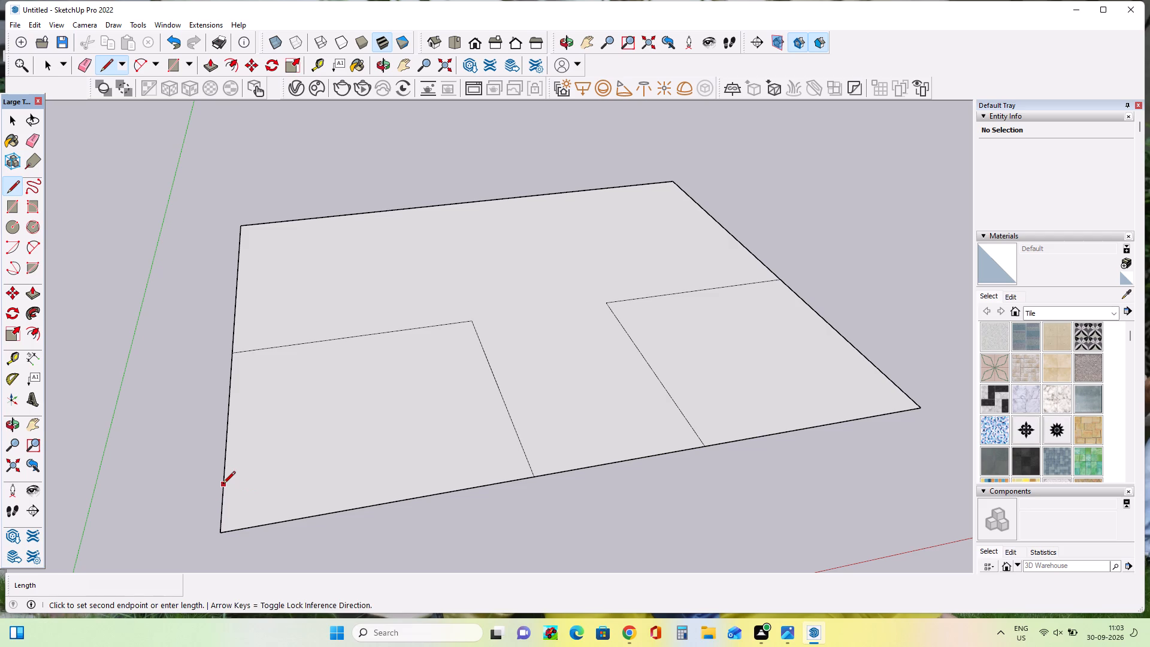
{"action": "left_click", "coordinate": [880, 371]}
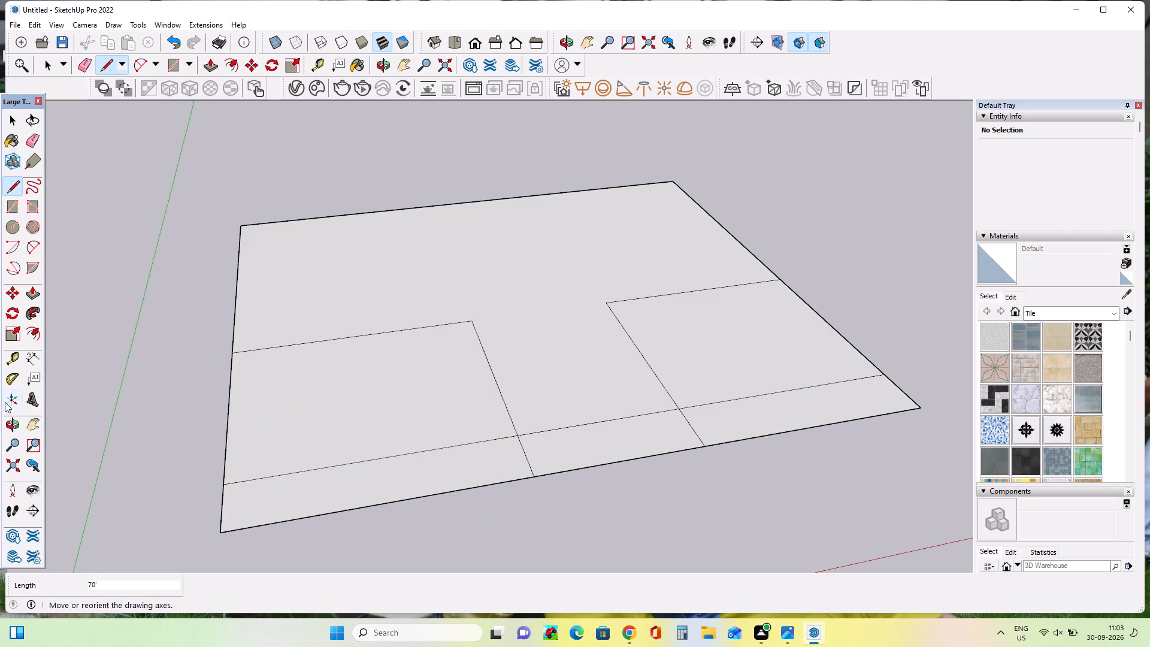
Draw a rectangle about 5' 10" by 4' in the front-left corner of the new front strip.
{"action": "left_click", "coordinate": [10, 204]}
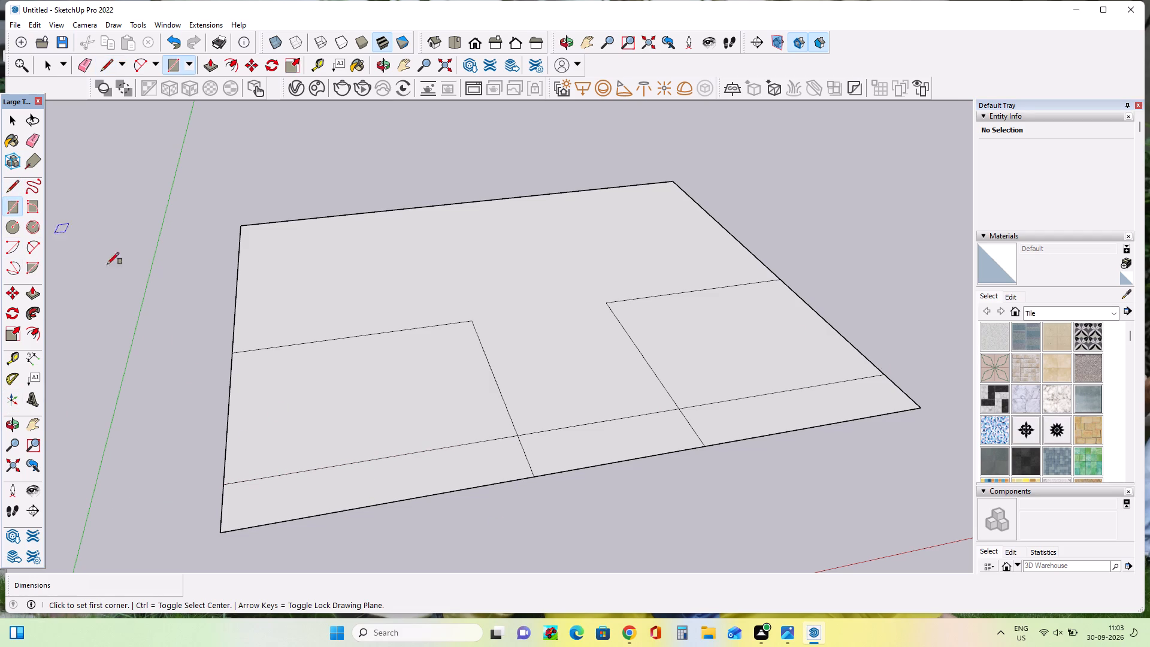
{"action": "left_click", "coordinate": [222, 482]}
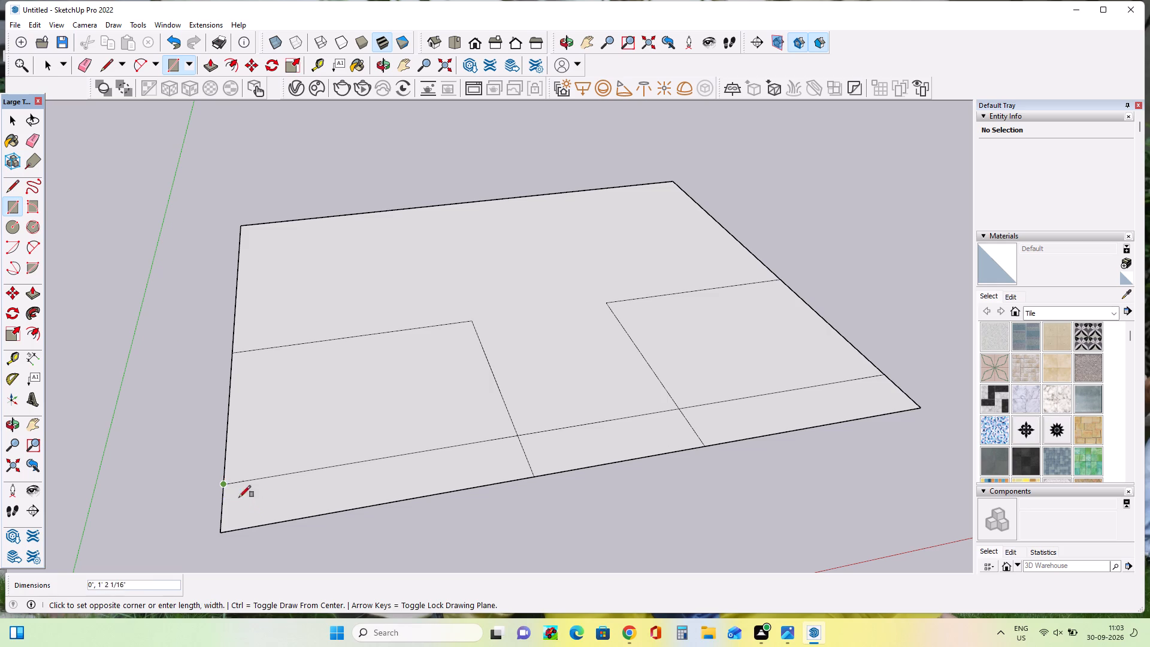
{"action": "left_click", "coordinate": [268, 527]}
Examine the divided base layout from several angles.
{"action": "middle_click_drag", "start_coordinate": [290, 566], "coordinate": [291, 558]}
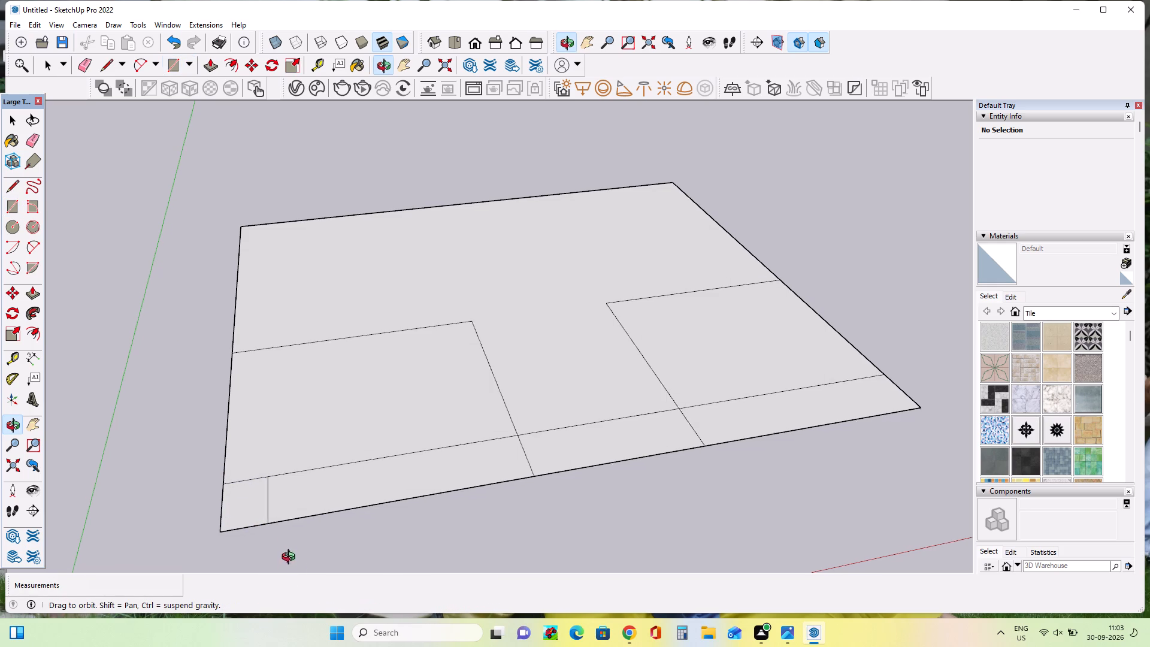
{"action": "middle_click_drag", "start_coordinate": [291, 558], "coordinate": [301, 522]}
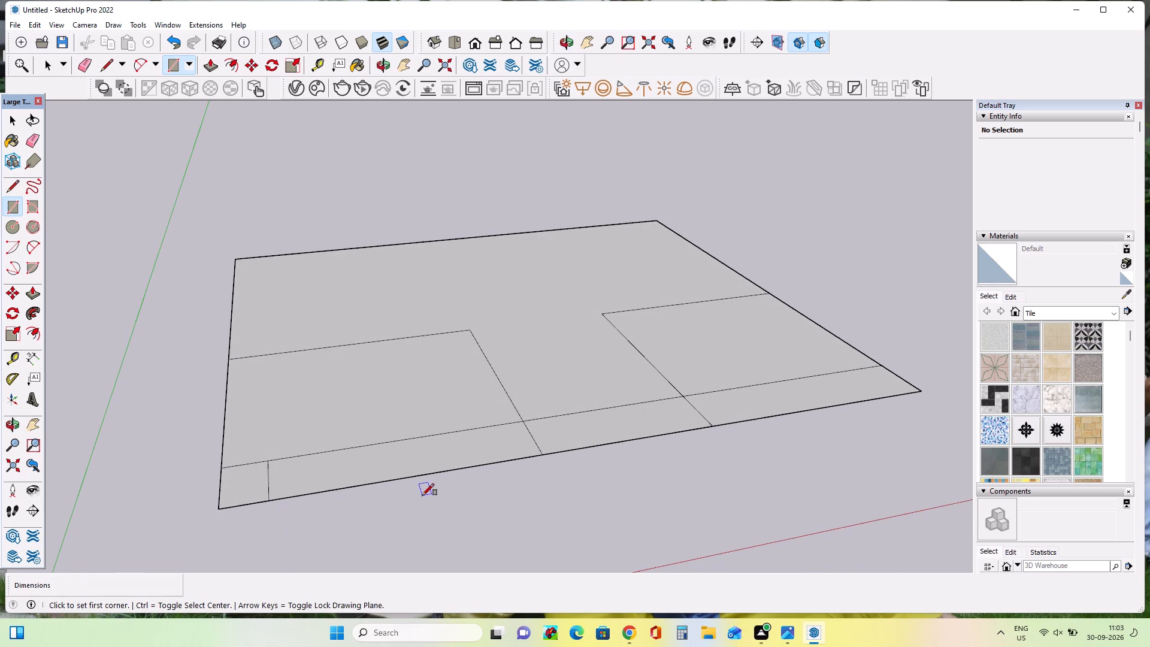
{"action": "middle_click_drag", "start_coordinate": [422, 495], "coordinate": [429, 513]}
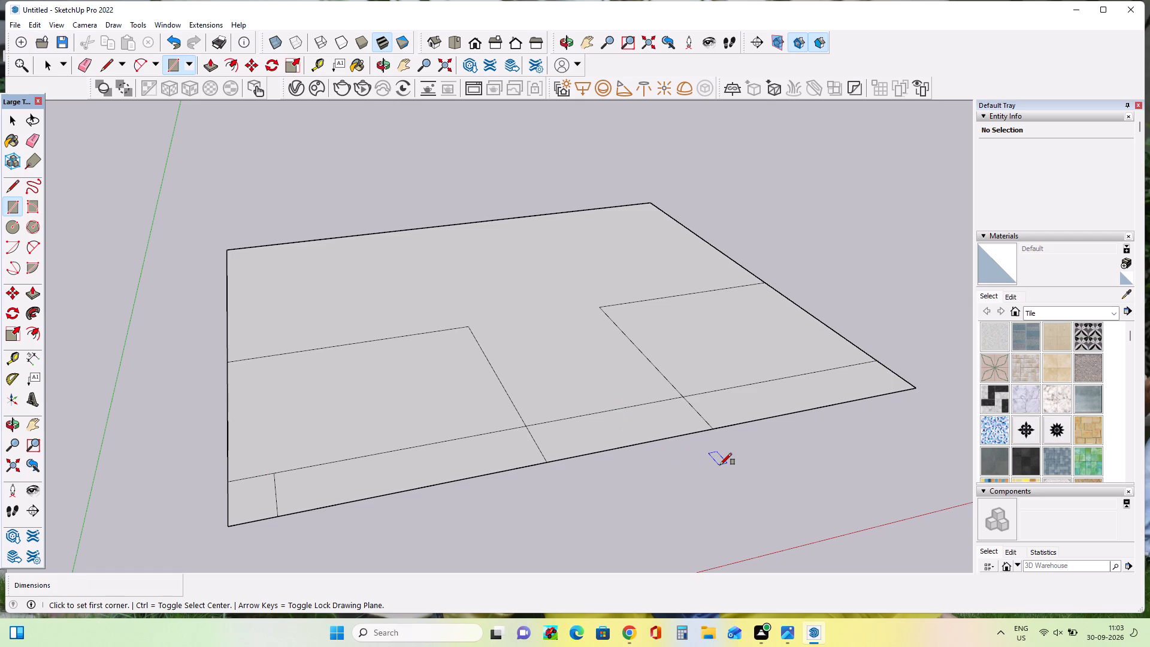
{"action": "middle_click_drag", "start_coordinate": [719, 465], "coordinate": [691, 488]}
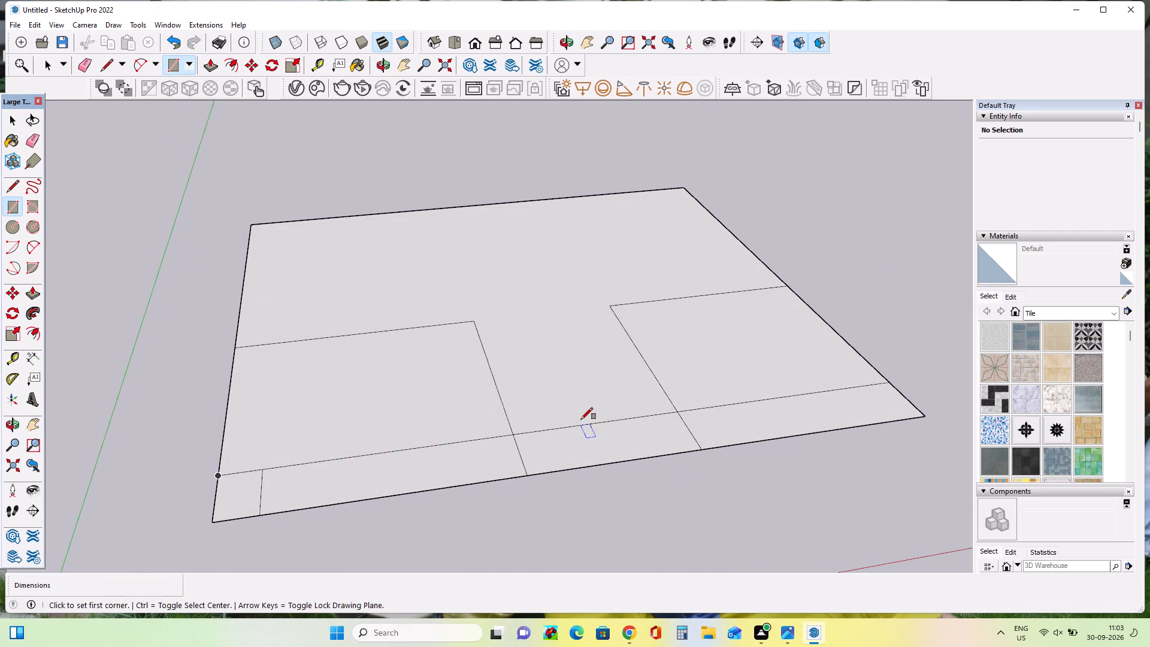
{"action": "middle_click_drag", "start_coordinate": [582, 419], "coordinate": [521, 488]}
{"action": "middle_click_drag", "start_coordinate": [521, 488], "coordinate": [543, 441]}
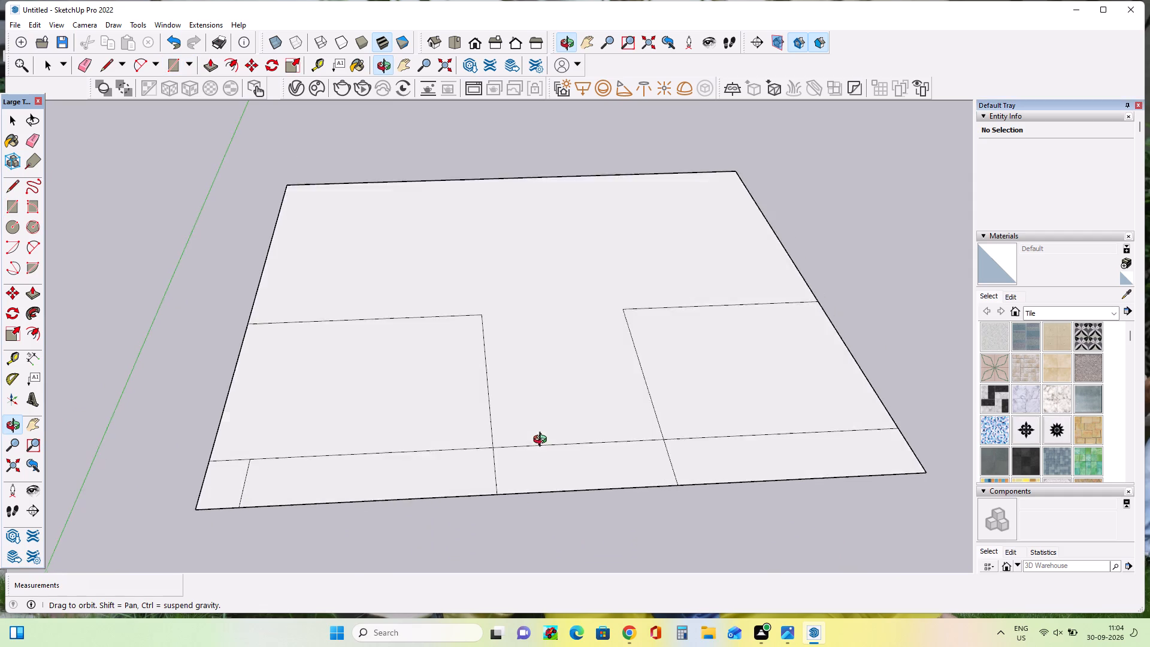
{"action": "middle_click_drag", "start_coordinate": [543, 441], "coordinate": [552, 467]}
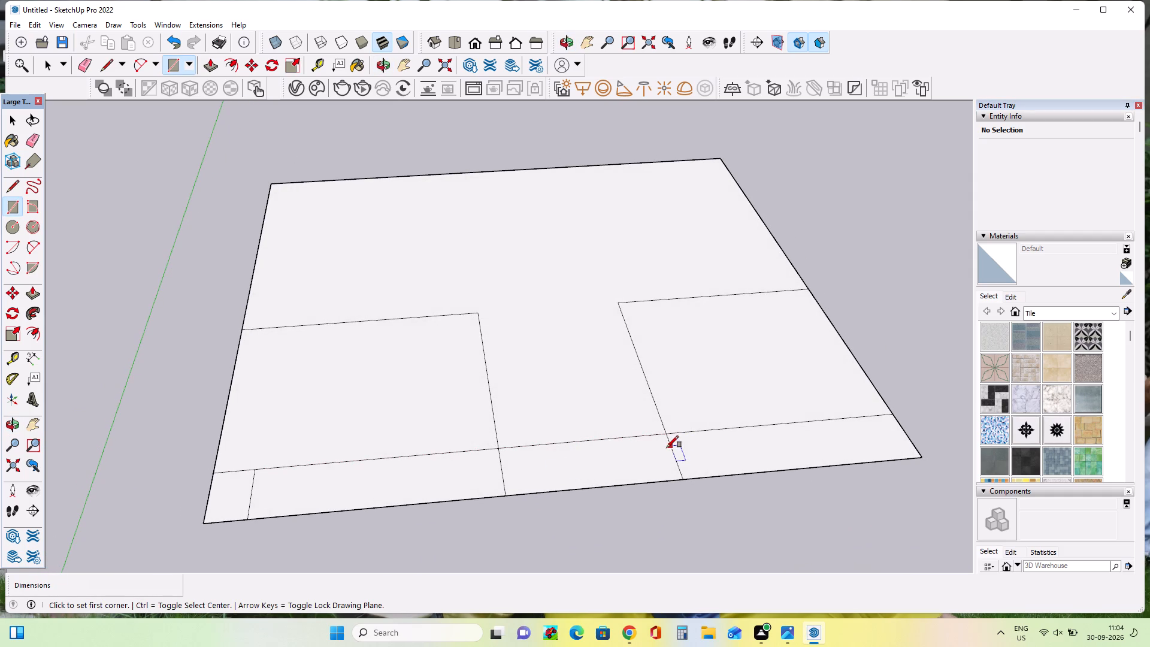
{"action": "middle_click_drag", "start_coordinate": [573, 442], "coordinate": [579, 429]}
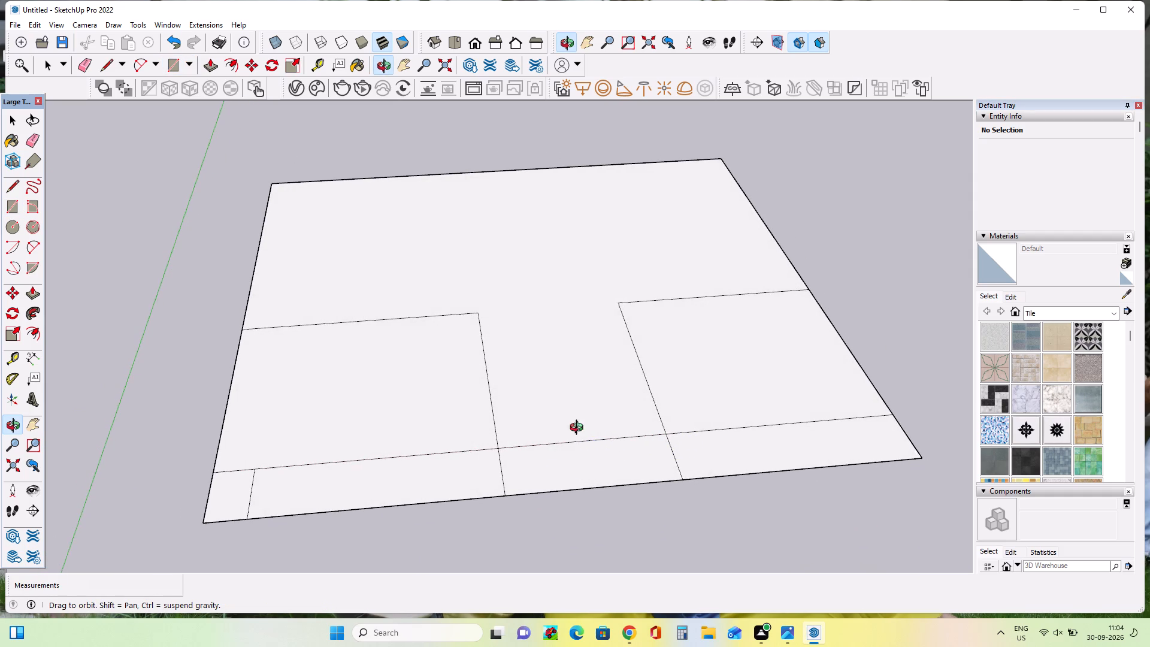
{"action": "middle_click_drag", "start_coordinate": [579, 429], "coordinate": [588, 426]}
{"action": "middle_click", "coordinate": [588, 427]}
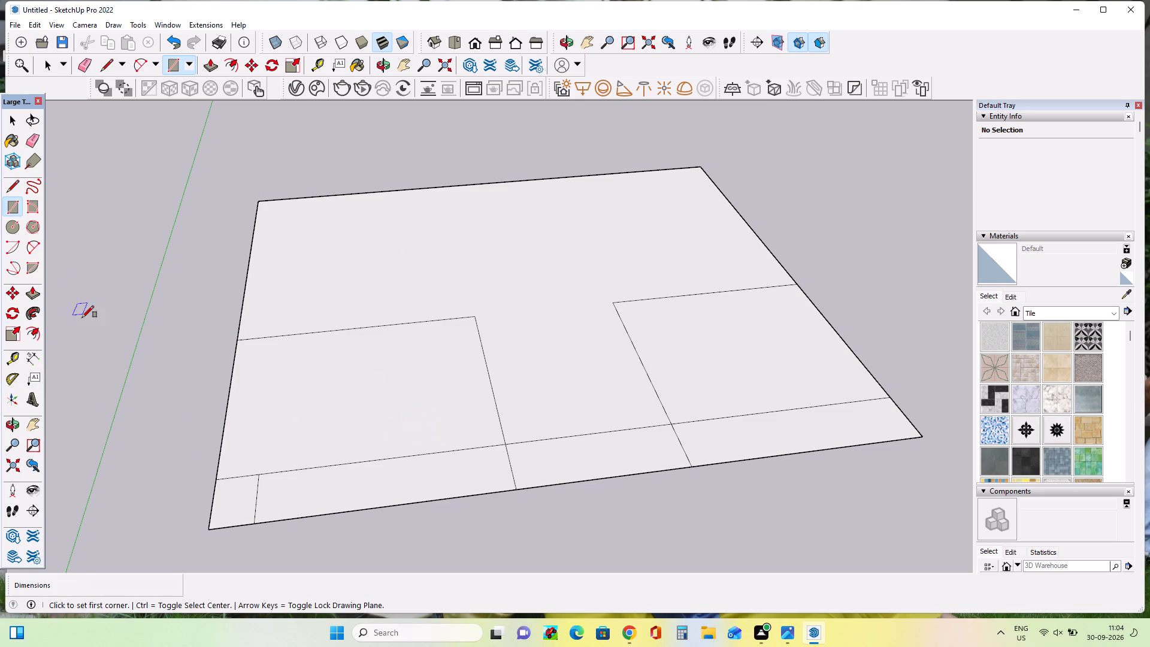
Push/Pull the front-left rectangle behind the strip up about 25' into a block.
{"action": "left_click", "coordinate": [28, 291]}
{"action": "left_click", "coordinate": [376, 403]}
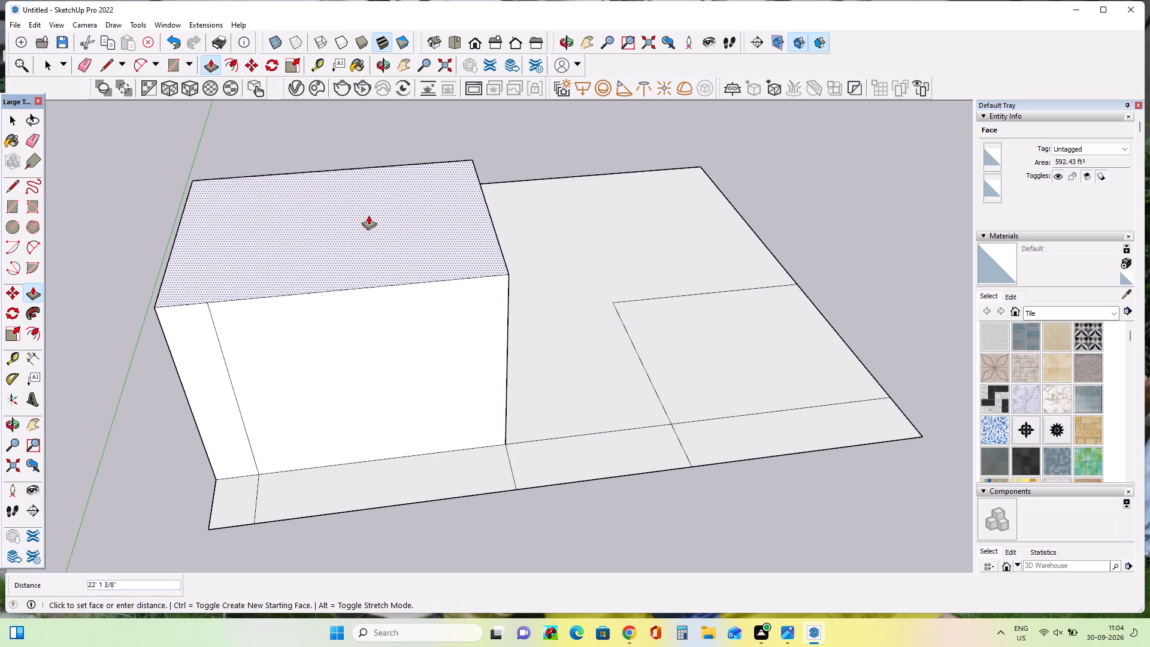
{"action": "scroll", "coordinate": [368, 265], "scroll_direction": "down", "scroll_amount": 2}
{"action": "middle_click_drag", "start_coordinate": [368, 265], "coordinate": [378, 198]}
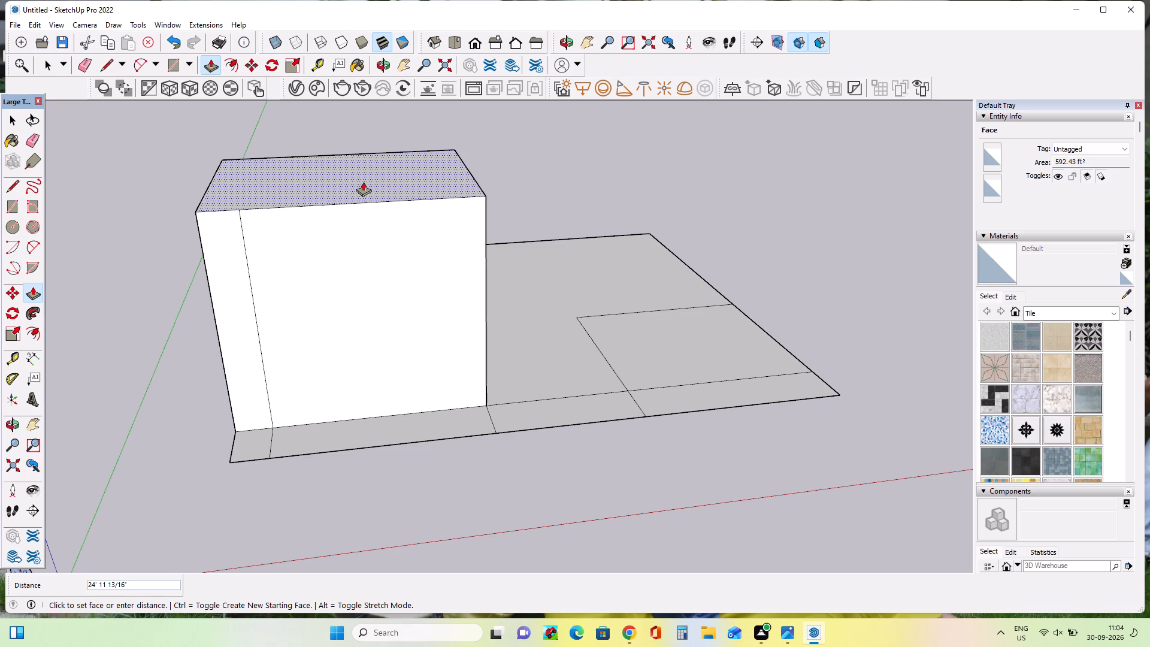
{"action": "left_click", "coordinate": [363, 182]}
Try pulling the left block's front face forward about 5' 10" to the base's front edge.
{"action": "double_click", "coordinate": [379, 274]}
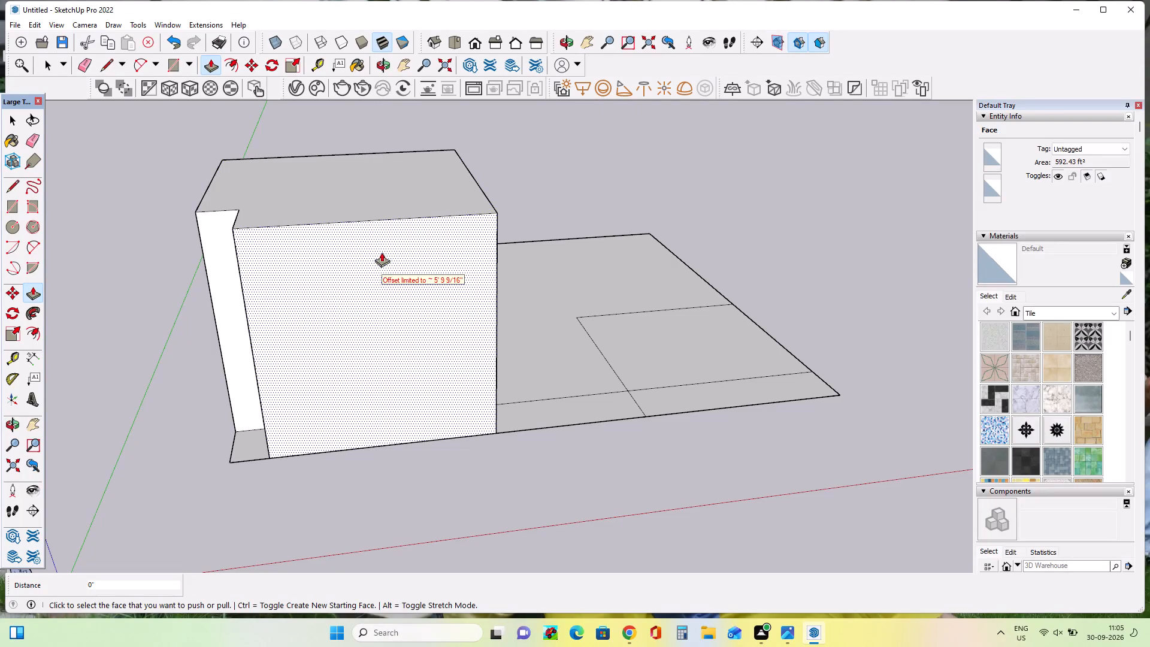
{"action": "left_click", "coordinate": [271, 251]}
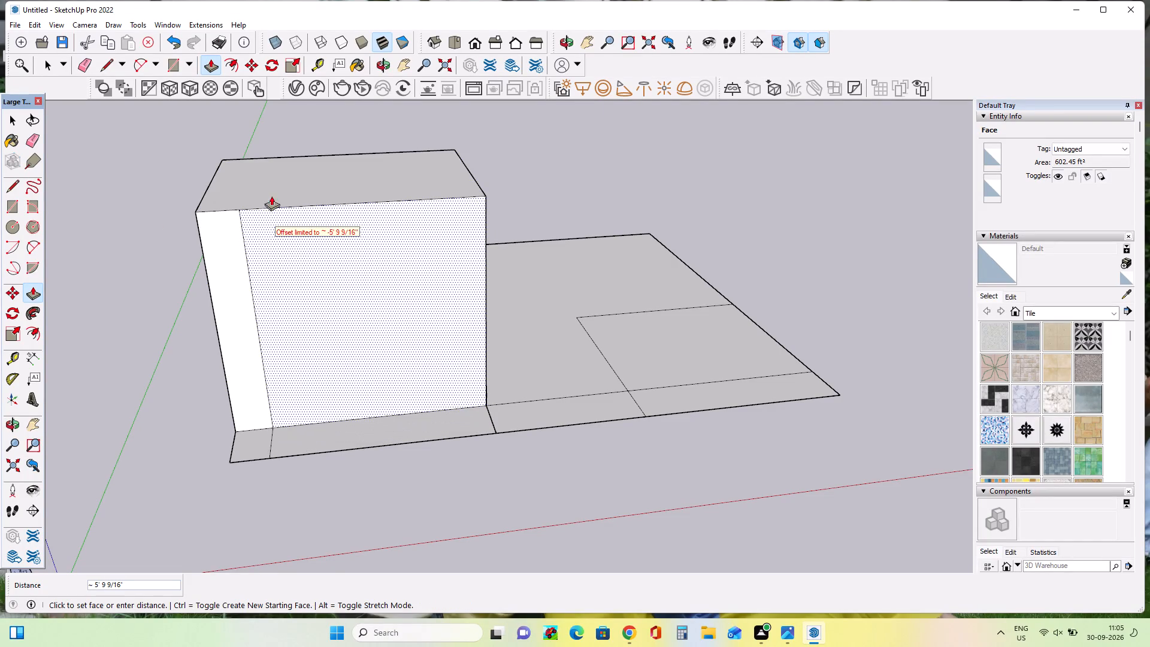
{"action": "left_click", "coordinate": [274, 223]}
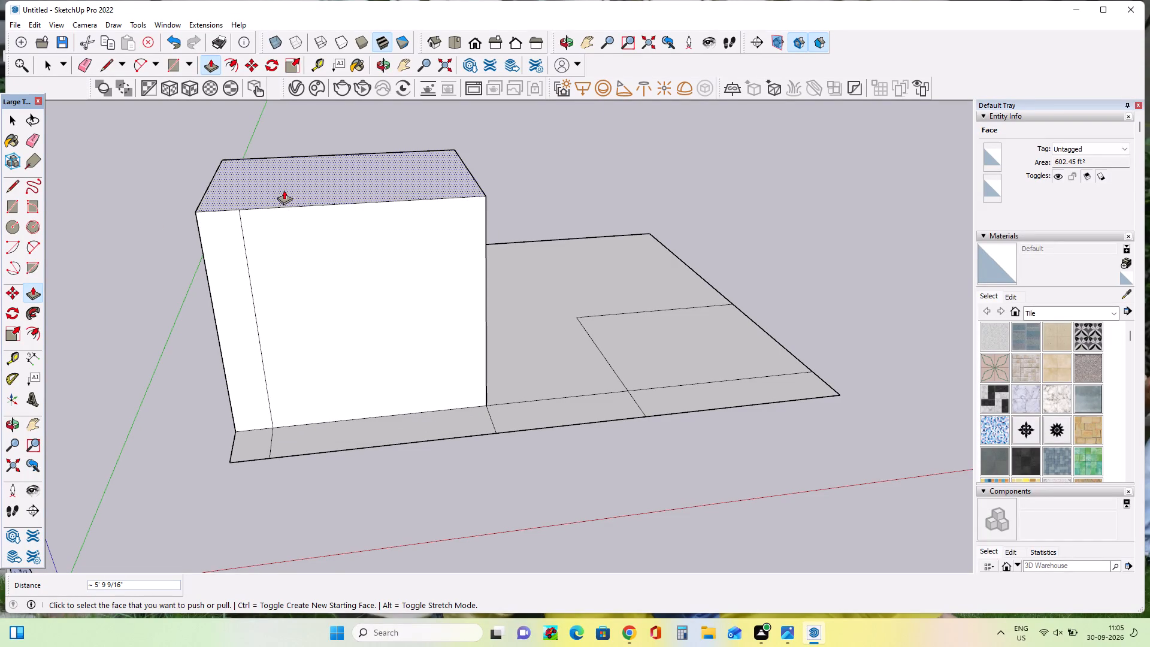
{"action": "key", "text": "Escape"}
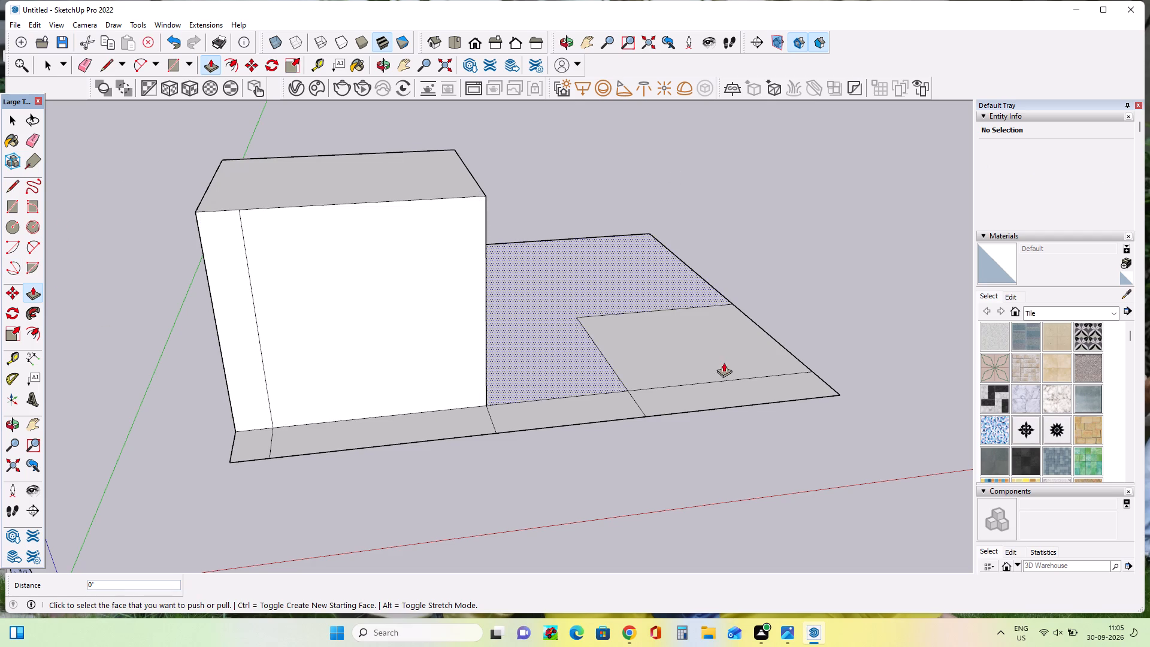
Push/Pull the front-right rectangle up about 25', matching the left block's top.
{"action": "left_click", "coordinate": [667, 339]}
{"action": "left_click", "coordinate": [396, 168]}
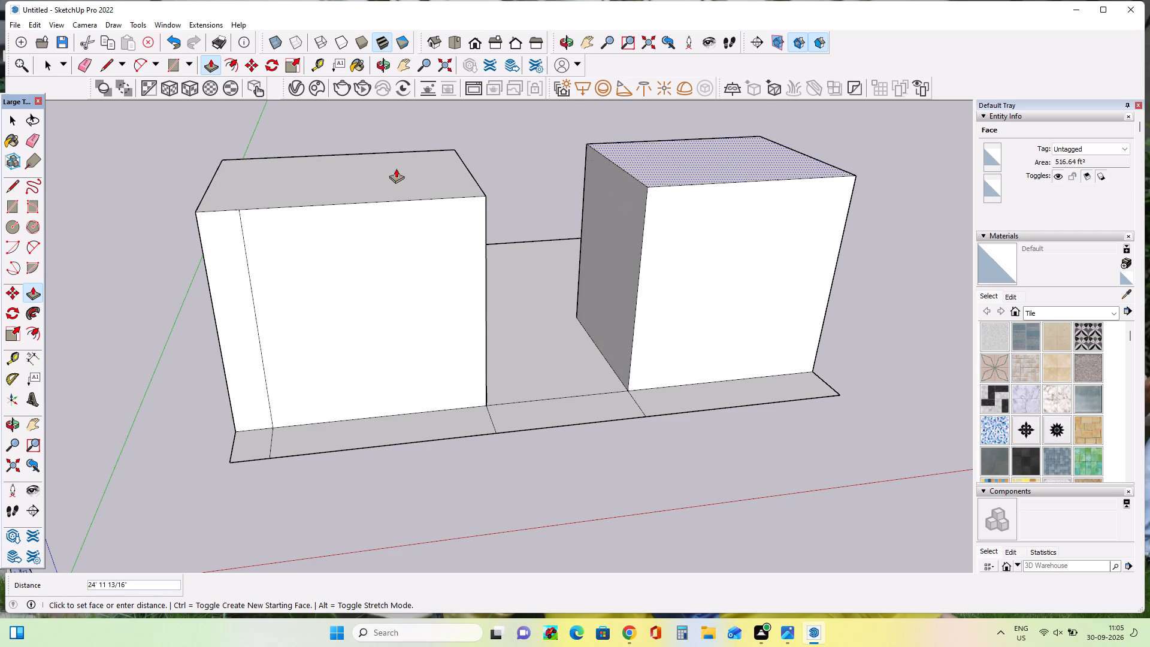
Erase the vertical dividing line on the left block's front face.
{"action": "middle_click", "coordinate": [593, 295]}
{"action": "middle_click_drag", "start_coordinate": [591, 288], "coordinate": [577, 274]}
{"action": "middle_click_drag", "start_coordinate": [482, 240], "coordinate": [571, 274]}
{"action": "left_click", "coordinate": [34, 137]}
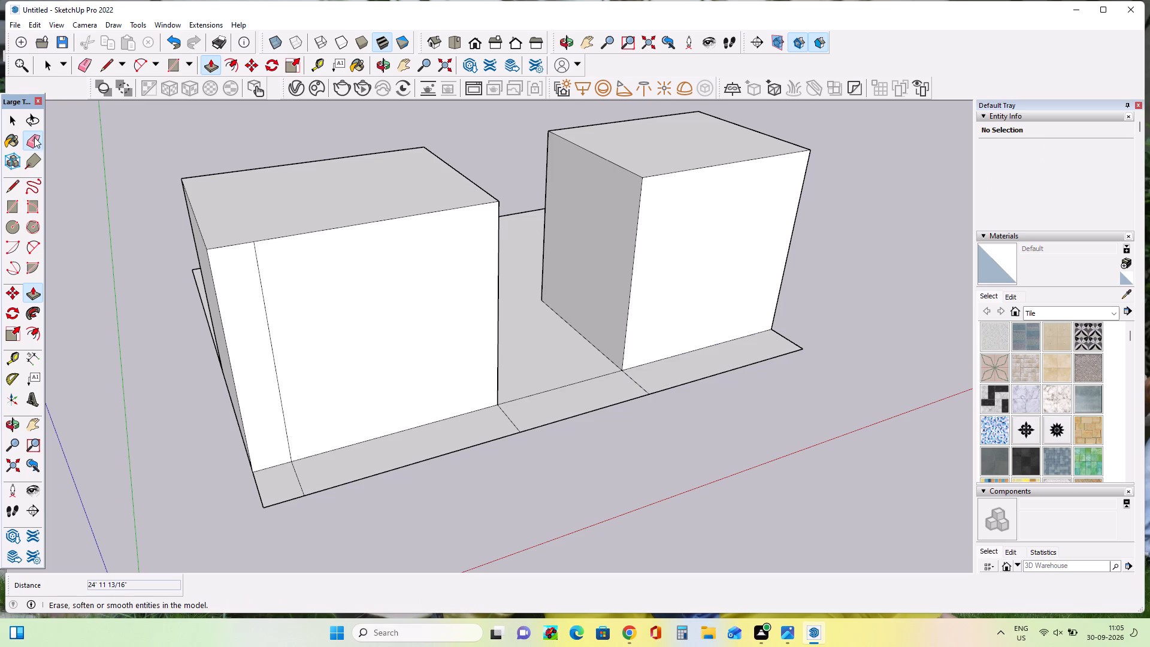
{"action": "left_click", "coordinate": [266, 307]}
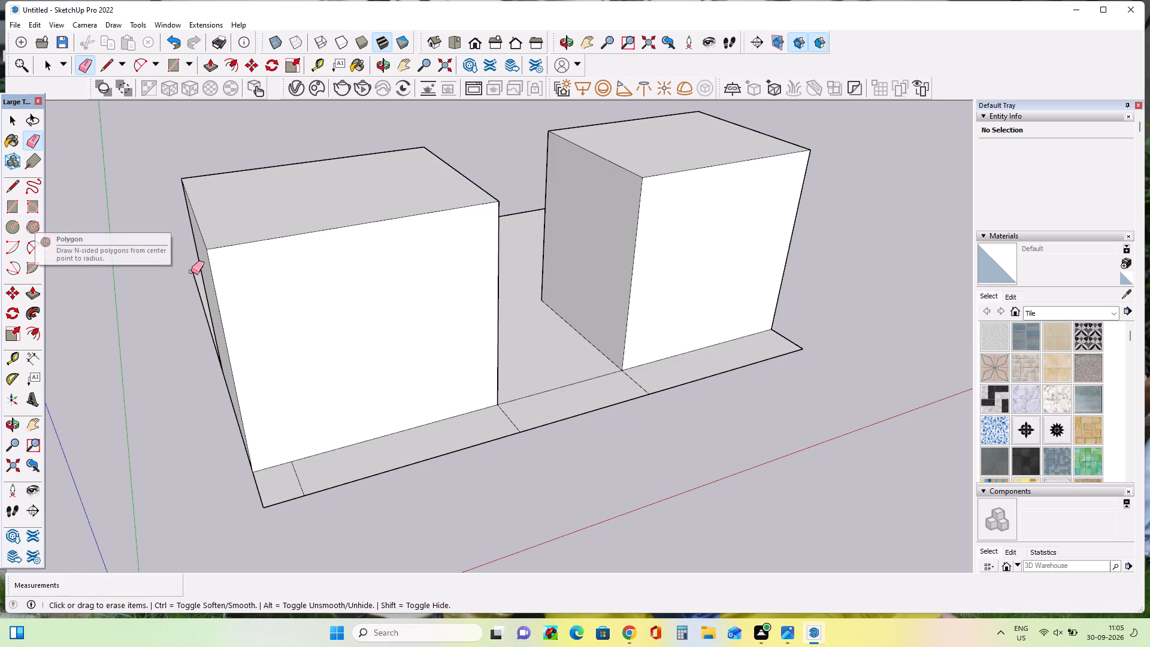
Draw a rectangle 70' by about 9' on the ground in front of the base, along its full front edge.
{"action": "left_click", "coordinate": [11, 210]}
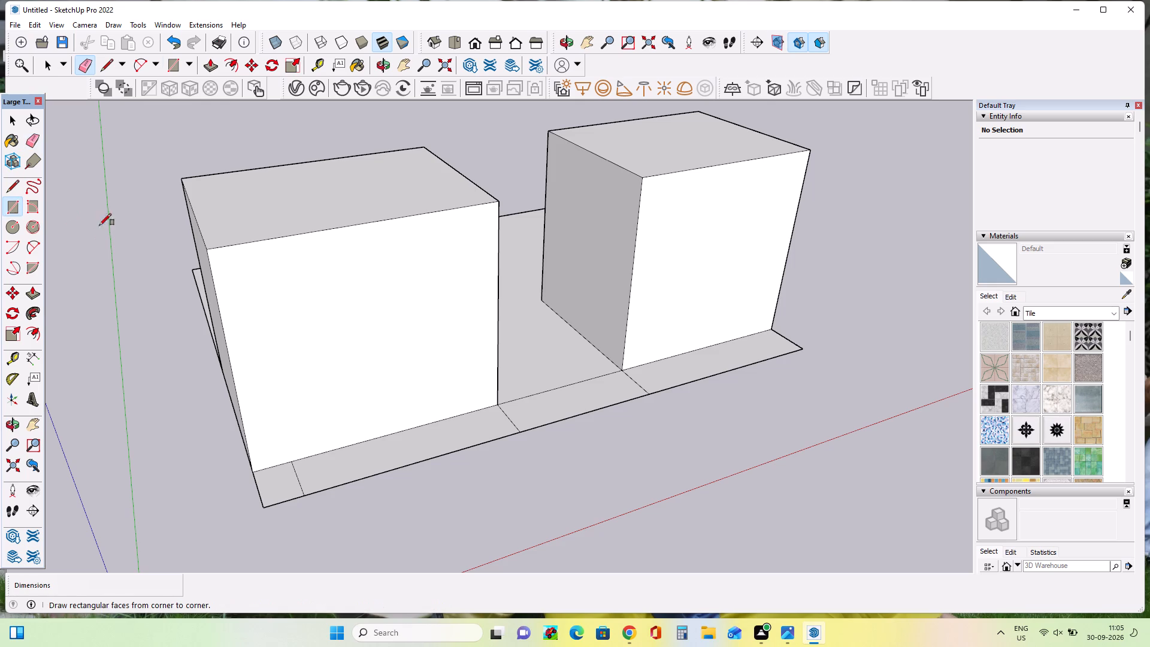
{"action": "left_click", "coordinate": [265, 507]}
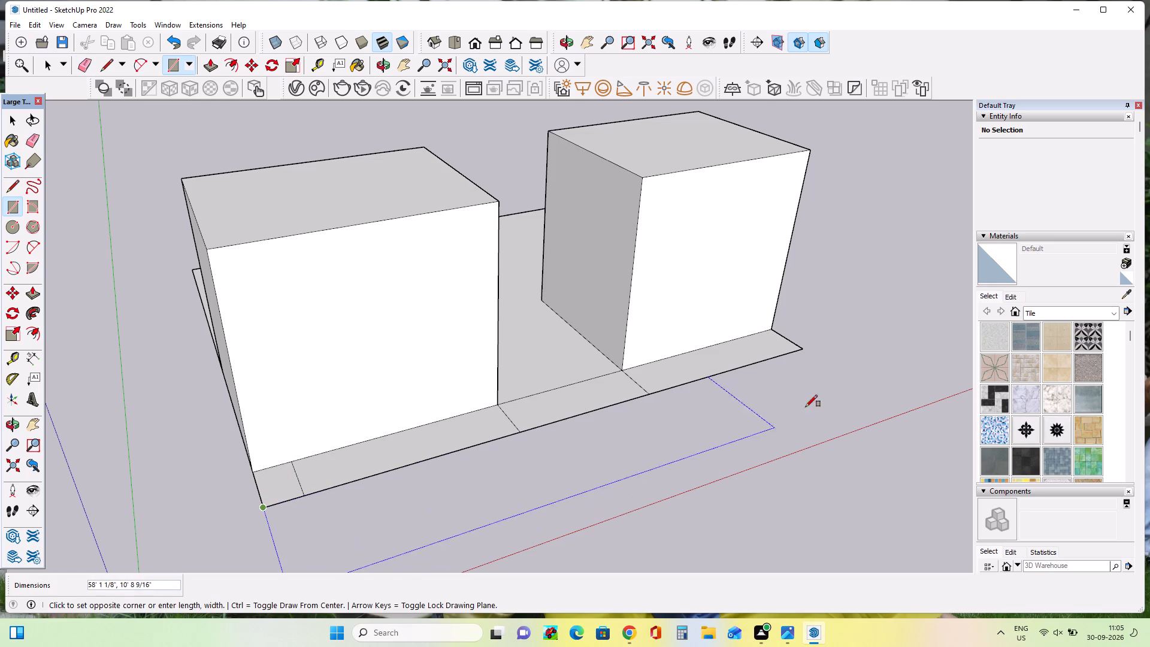
{"action": "left_click", "coordinate": [803, 351]}
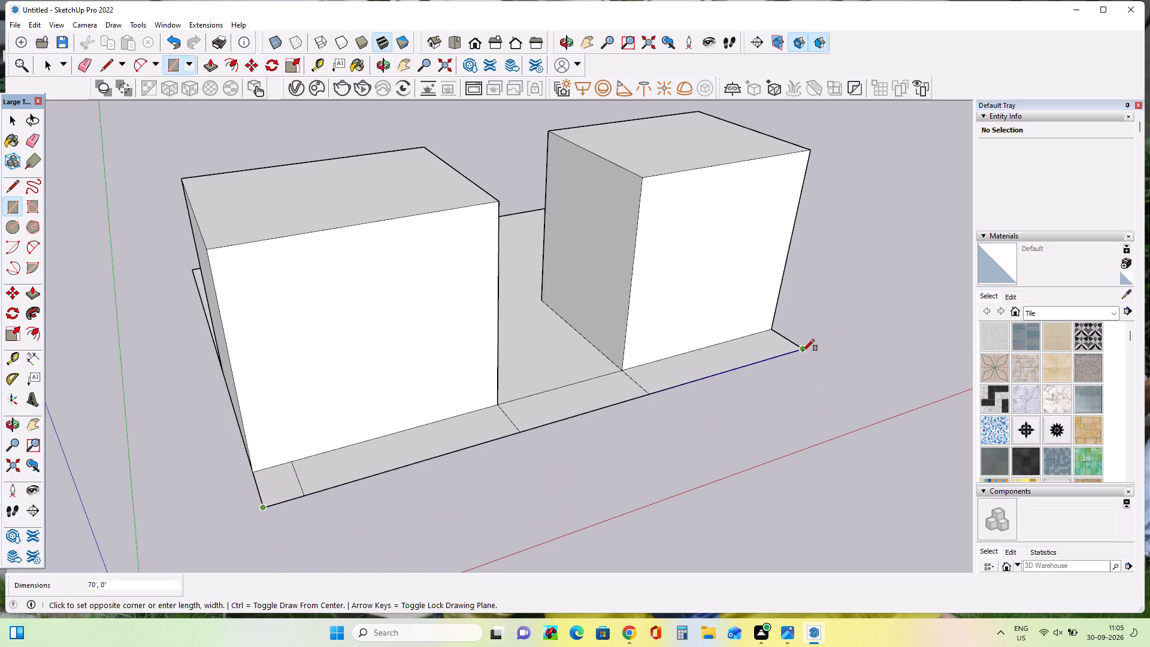
{"action": "left_click", "coordinate": [852, 392]}
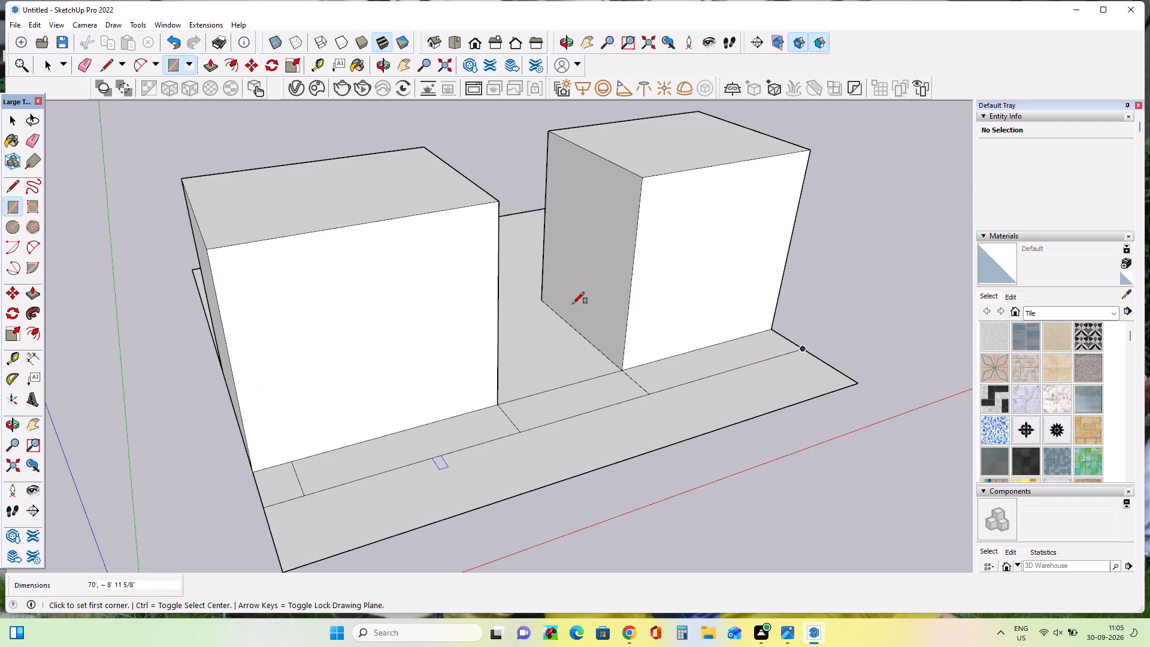
Draw a rectangle about 9' by 4' at the new front strip's left end, aligned with the existing corner rectangle.
{"action": "left_click", "coordinate": [308, 493]}
{"action": "left_click", "coordinate": [284, 570]}
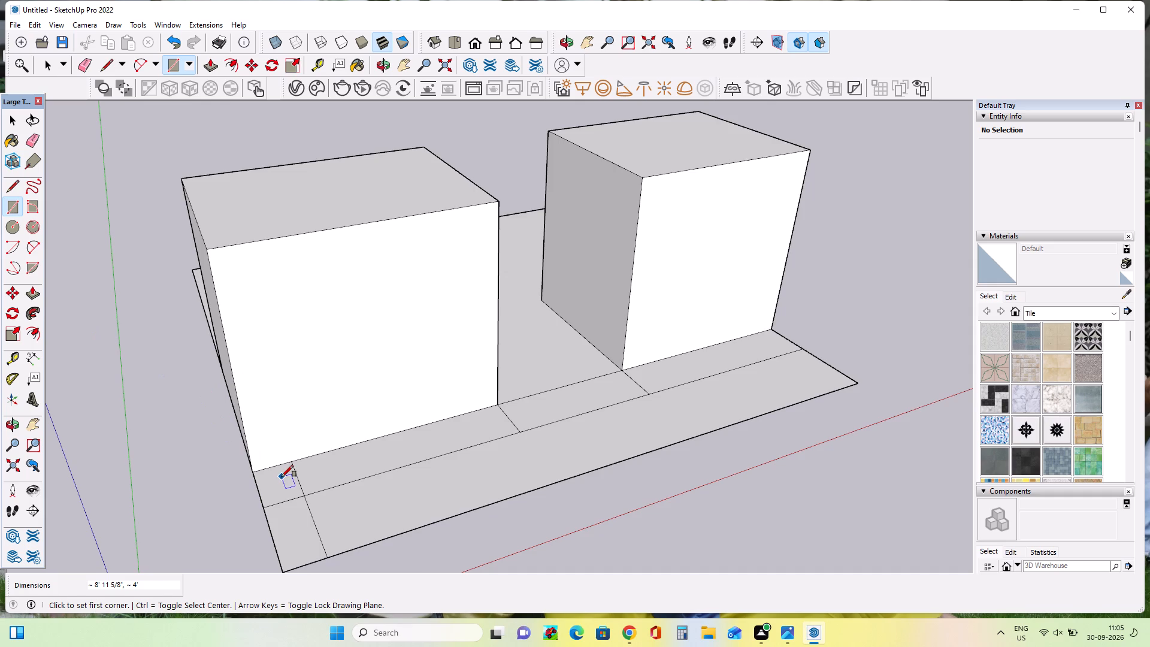
Push/Pull the front-left corner rectangle up about 25' into a pillar level with the left block's top.
{"action": "scroll", "coordinate": [282, 477], "scroll_direction": "down", "scroll_amount": 1}
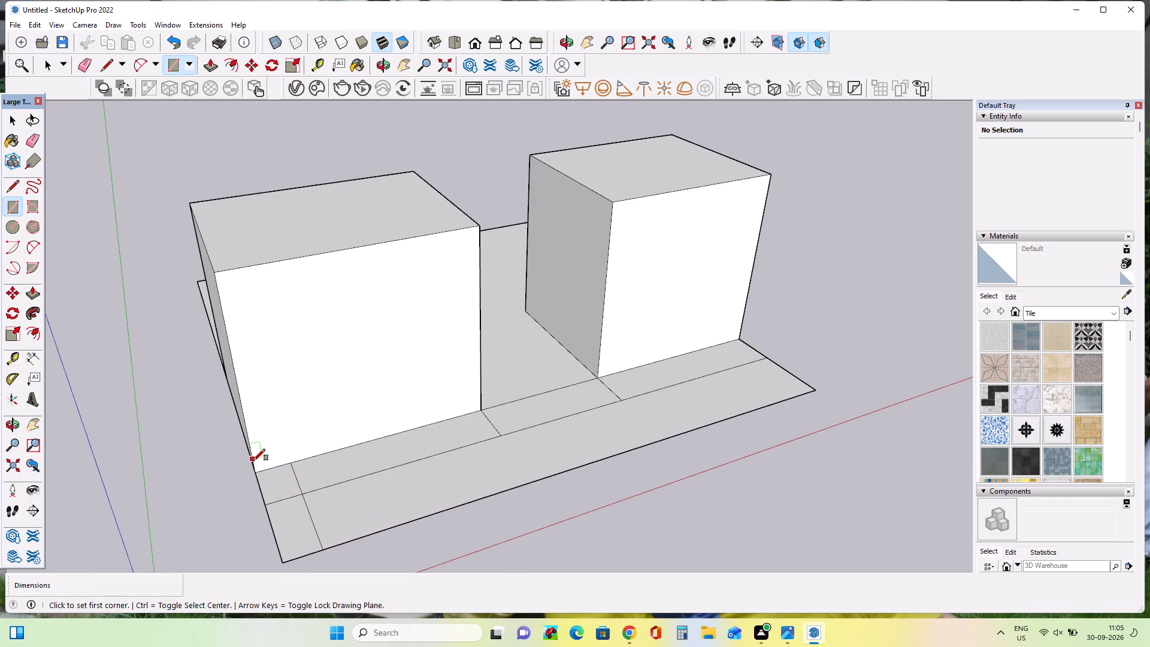
{"action": "left_click", "coordinate": [33, 293]}
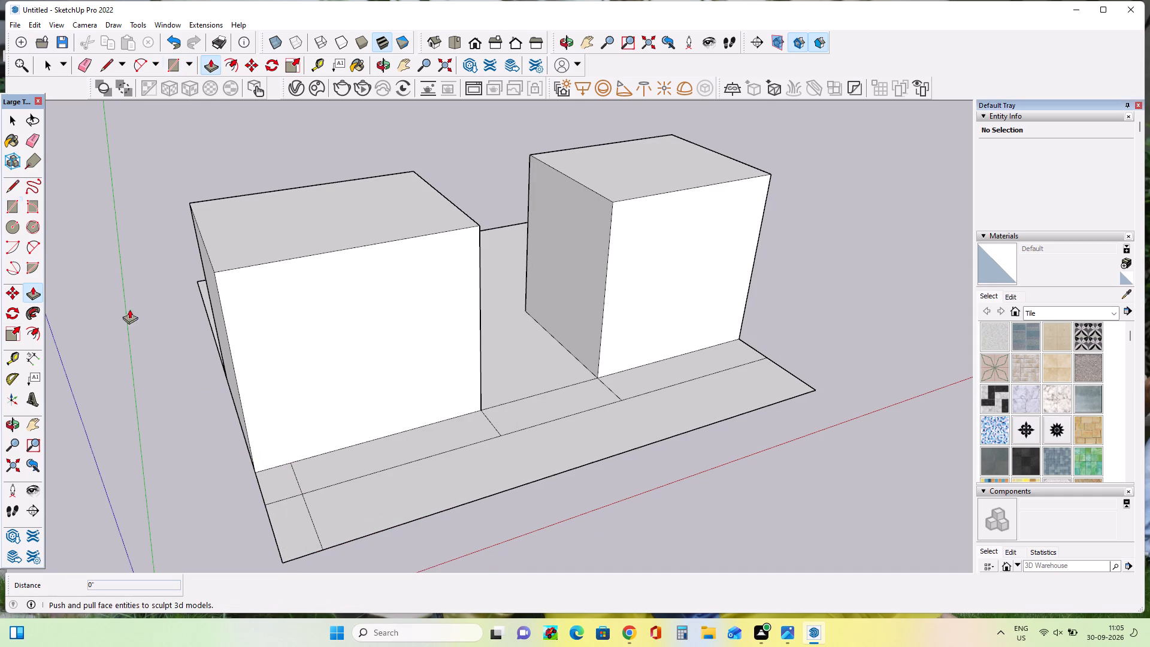
{"action": "left_click", "coordinate": [293, 519]}
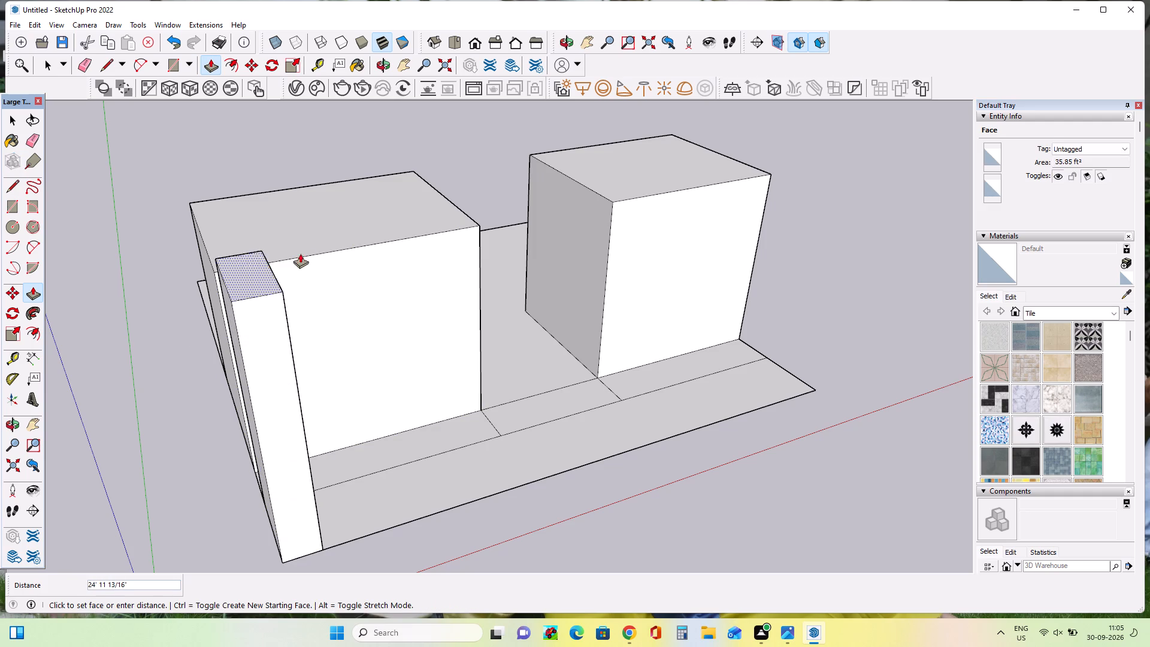
{"action": "left_click", "coordinate": [308, 243]}
Push/Pull the front-left pillar's back face about 4' toward the left block.
{"action": "middle_click_drag", "start_coordinate": [347, 333], "coordinate": [168, 294]}
{"action": "middle_click_drag", "start_coordinate": [250, 397], "coordinate": [292, 428]}
{"action": "middle_click_drag", "start_coordinate": [306, 409], "coordinate": [231, 408]}
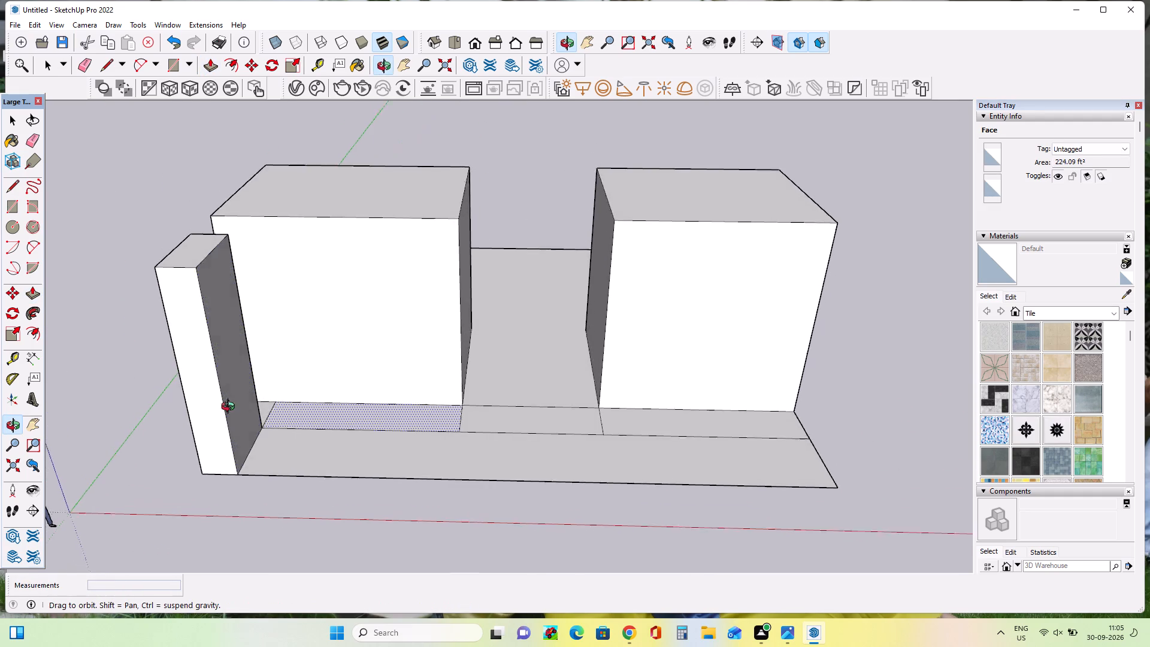
{"action": "middle_click_drag", "start_coordinate": [231, 408], "coordinate": [163, 415]}
{"action": "middle_click_drag", "start_coordinate": [313, 341], "coordinate": [207, 409]}
{"action": "scroll", "coordinate": [303, 271], "scroll_direction": "up", "scroll_amount": 3}
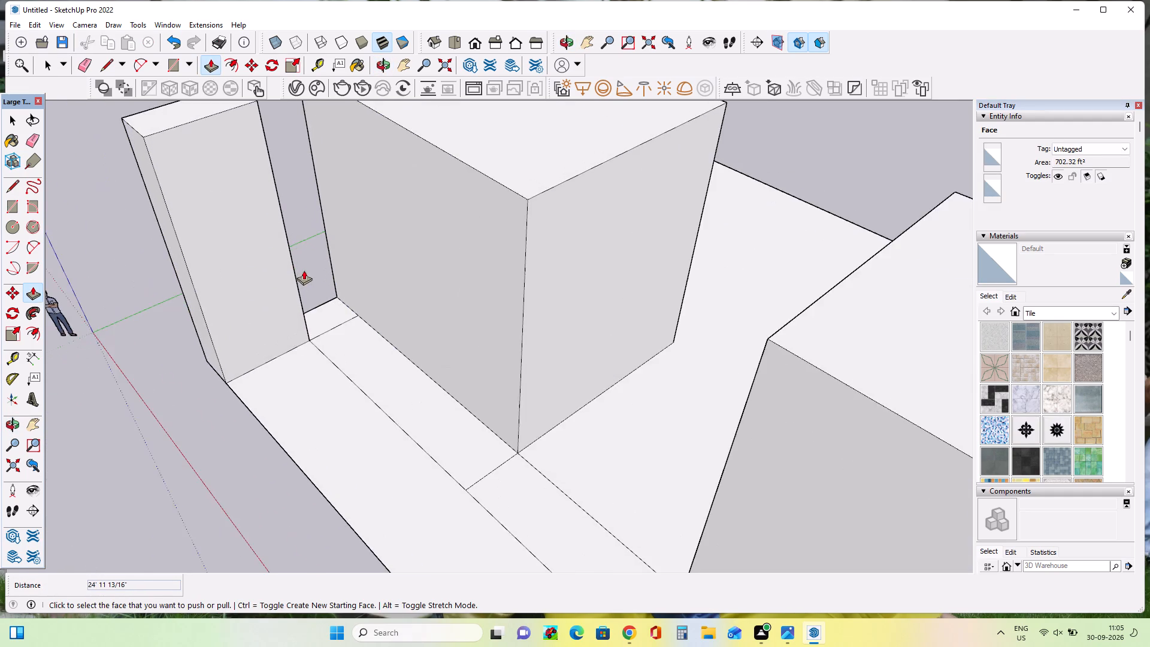
{"action": "scroll", "coordinate": [304, 270], "scroll_direction": "up", "scroll_amount": 6}
{"action": "middle_click_drag", "start_coordinate": [373, 312], "coordinate": [356, 315]}
{"action": "middle_click_drag", "start_coordinate": [306, 333], "coordinate": [134, 401]}
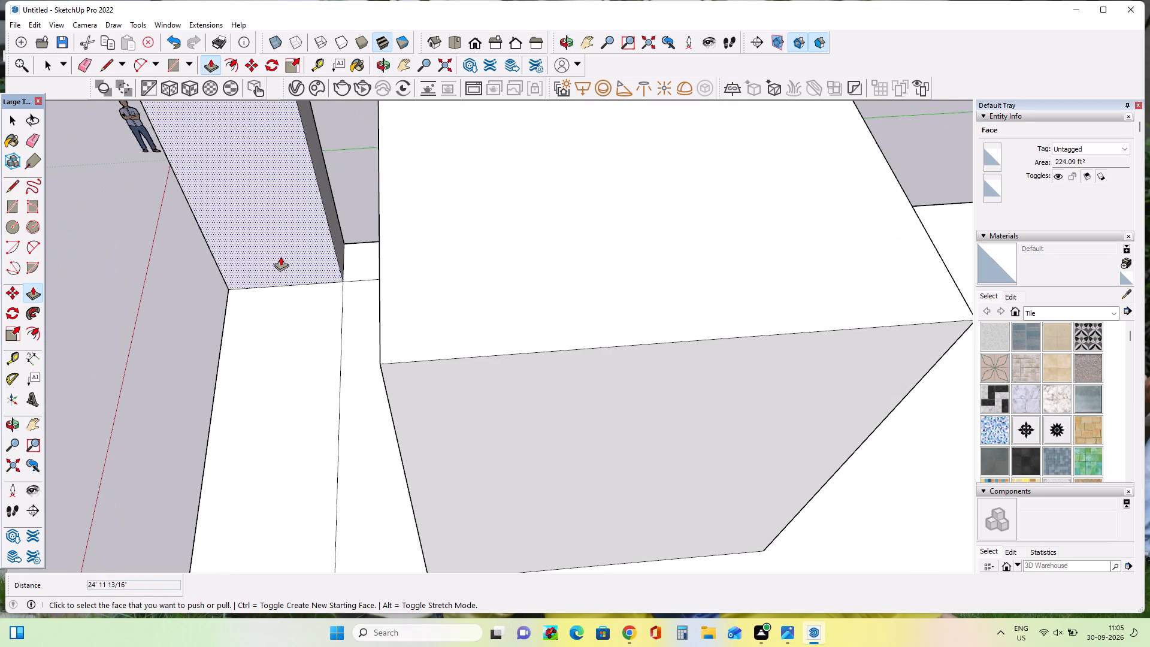
{"action": "left_click", "coordinate": [337, 228]}
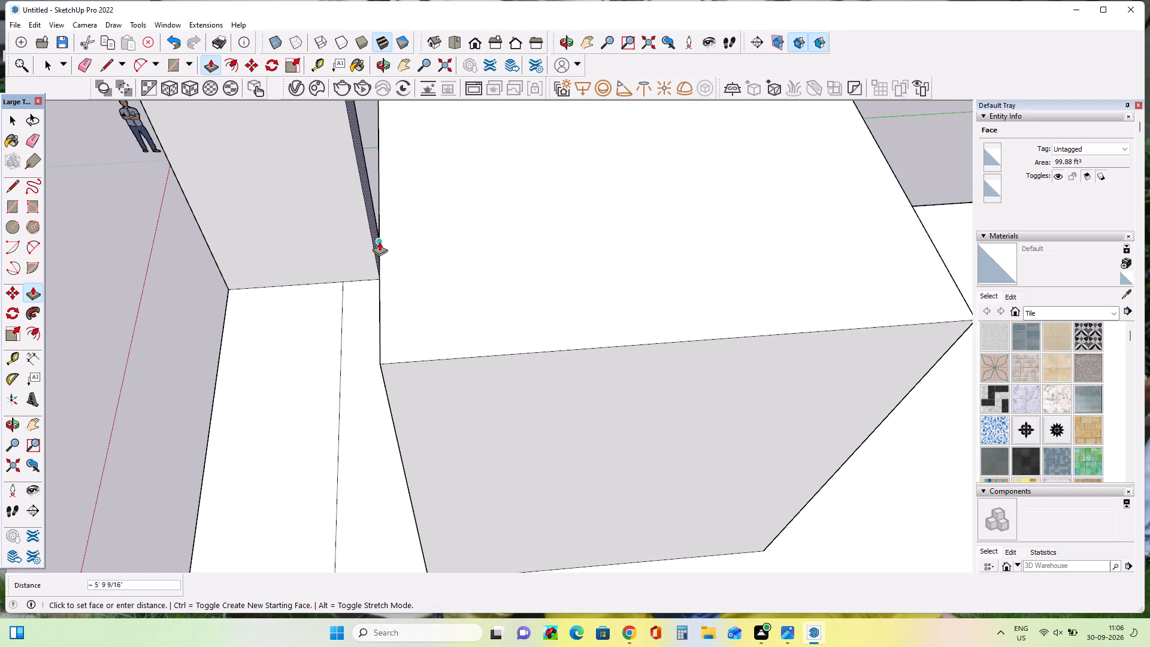
{"action": "left_click", "coordinate": [391, 245]}
Push/Pull the pillar's back face about 1' 11" further to close the gap up to the left block's front face.
{"action": "middle_click_drag", "start_coordinate": [260, 300], "coordinate": [400, 317]}
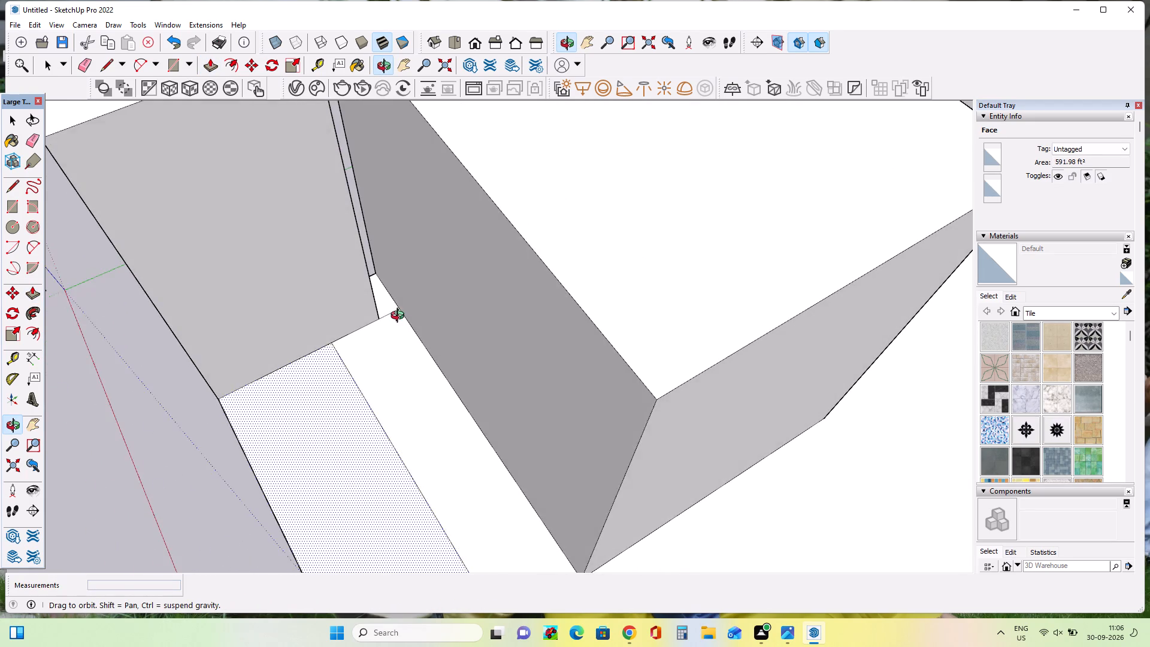
{"action": "middle_click_drag", "start_coordinate": [400, 317], "coordinate": [410, 301]}
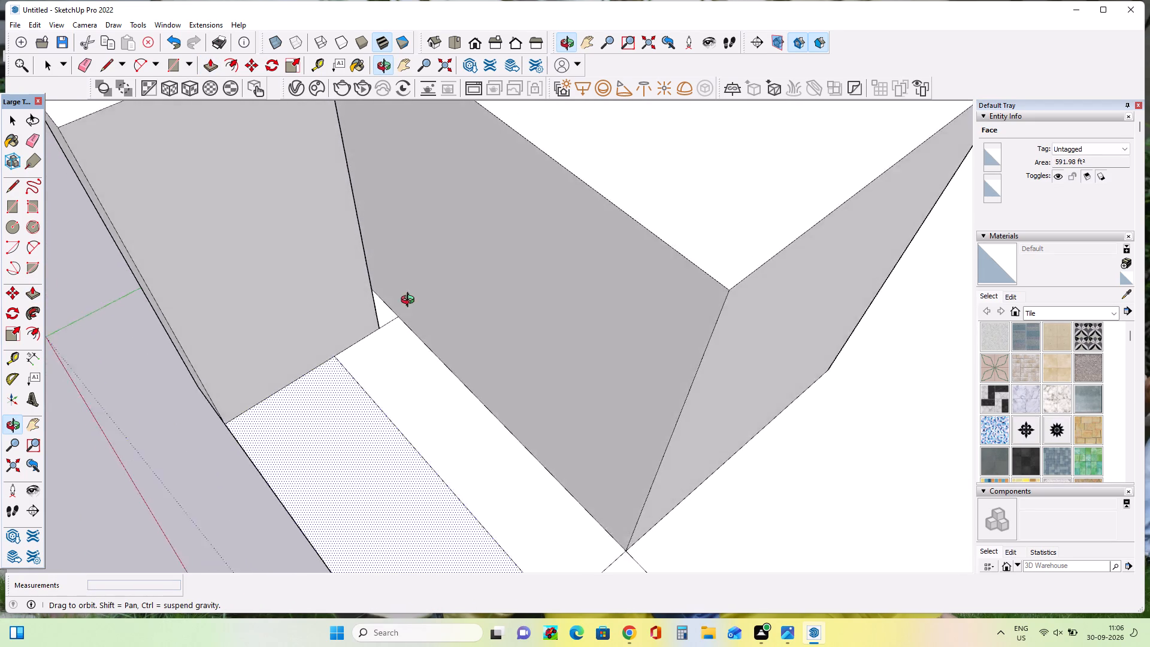
{"action": "middle_click_drag", "start_coordinate": [410, 301], "coordinate": [361, 317]}
{"action": "scroll", "coordinate": [386, 257], "scroll_direction": "up", "scroll_amount": 4}
{"action": "middle_click_drag", "start_coordinate": [399, 270], "coordinate": [376, 283]}
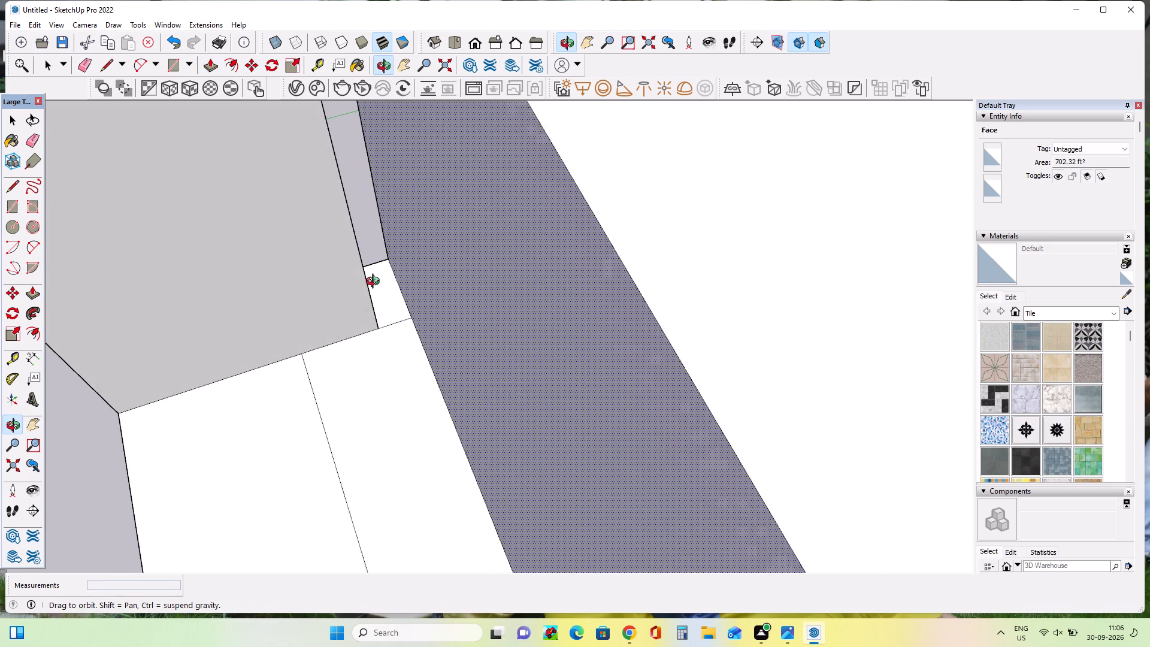
{"action": "middle_click_drag", "start_coordinate": [376, 283], "coordinate": [374, 284]}
{"action": "middle_click_drag", "start_coordinate": [395, 261], "coordinate": [352, 280]}
{"action": "scroll", "coordinate": [374, 234], "scroll_direction": "up", "scroll_amount": 1}
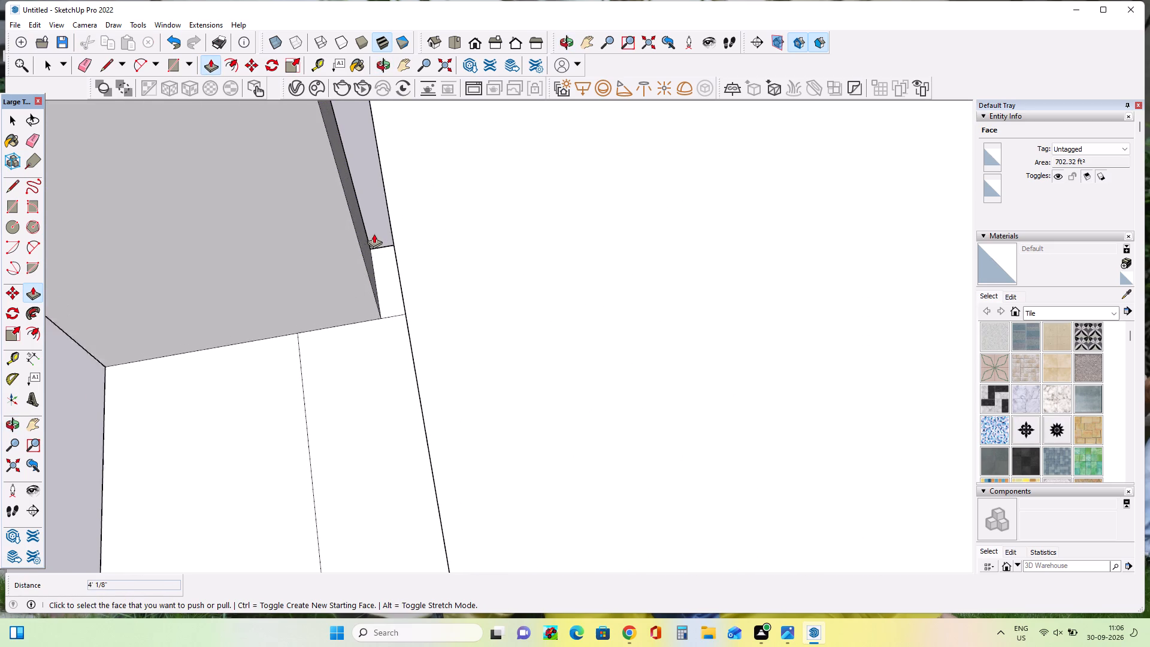
{"action": "scroll", "coordinate": [374, 234], "scroll_direction": "up", "scroll_amount": 1}
{"action": "left_click", "coordinate": [359, 234]}
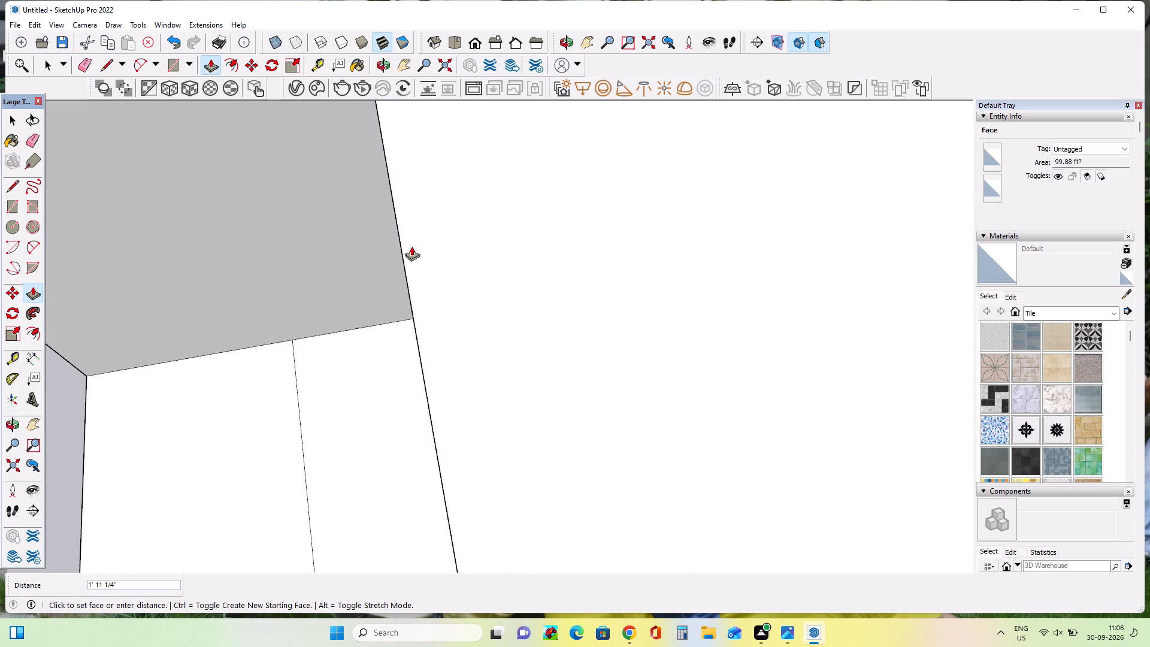
{"action": "left_click", "coordinate": [411, 246]}
Push/Pull the inner side face of the extended pillar inward about 1' 8" to thin it.
{"action": "middle_click_drag", "start_coordinate": [320, 337], "coordinate": [475, 315]}
{"action": "scroll", "coordinate": [453, 306], "scroll_direction": "down", "scroll_amount": 13}
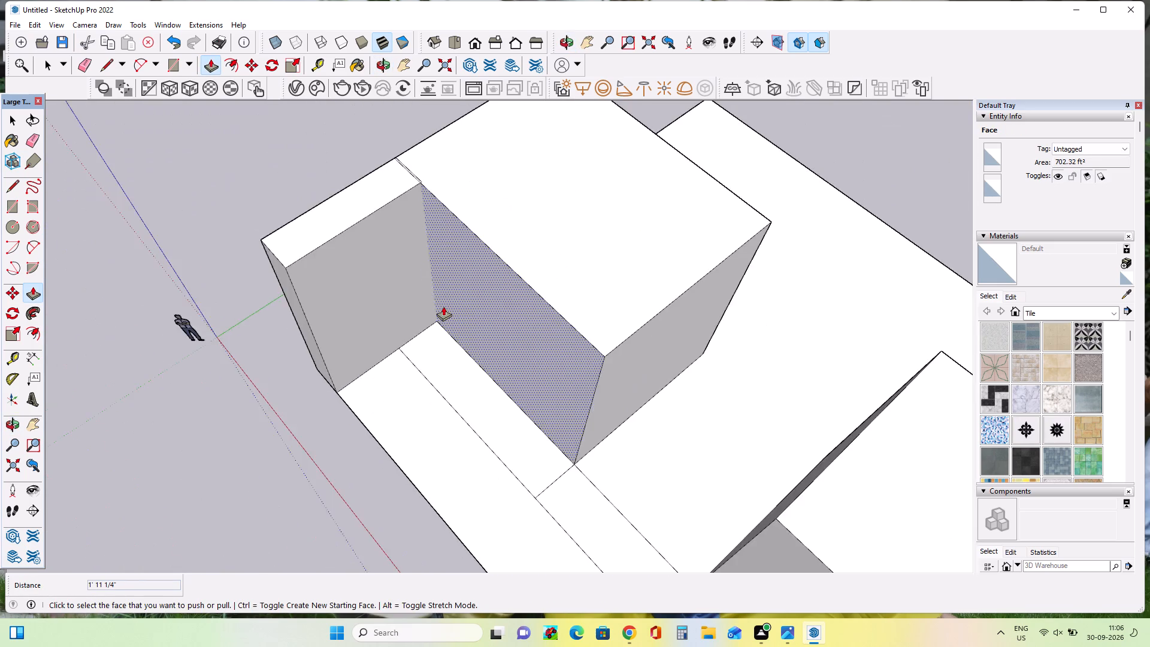
{"action": "scroll", "coordinate": [443, 306], "scroll_direction": "down", "scroll_amount": 6}
{"action": "middle_click_drag", "start_coordinate": [359, 346], "coordinate": [662, 320]}
{"action": "scroll", "coordinate": [540, 347], "scroll_direction": "up", "scroll_amount": 1}
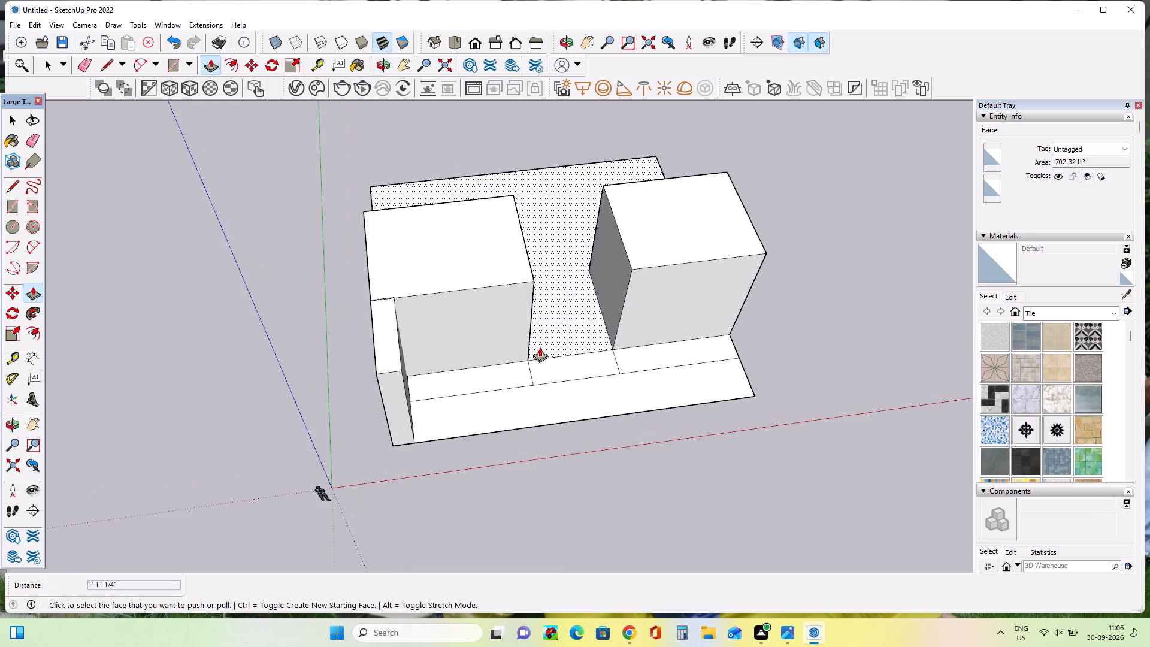
{"action": "middle_click_drag", "start_coordinate": [540, 347], "coordinate": [540, 355]}
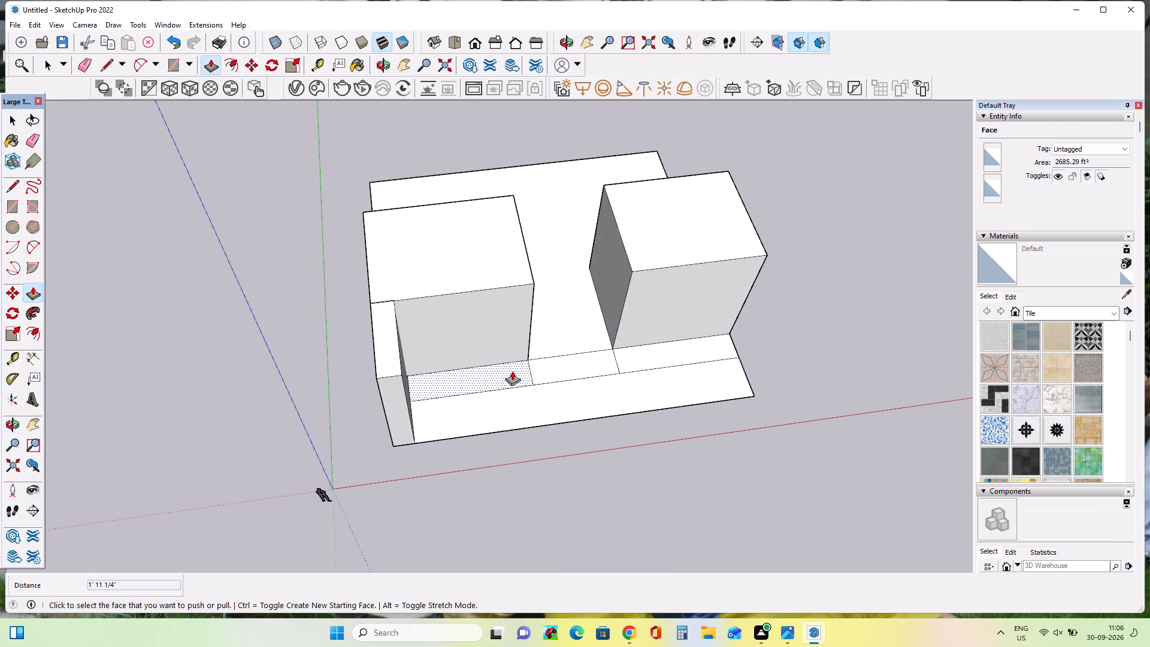
{"action": "middle_click_drag", "start_coordinate": [488, 370], "coordinate": [335, 383]}
{"action": "left_click", "coordinate": [388, 325]}
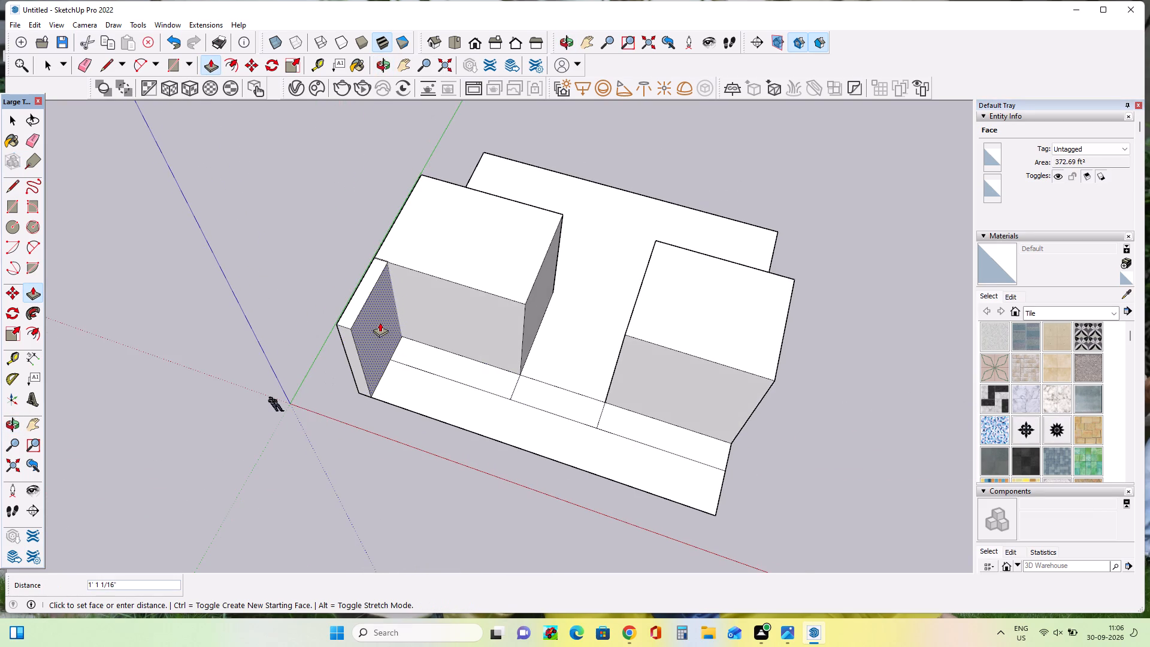
{"action": "left_click", "coordinate": [380, 322]}
Draw a line about 25' tall up the pillar's inner side face, from the ground strip's dividing line to the top edge.
{"action": "middle_click_drag", "start_coordinate": [370, 370], "coordinate": [525, 379]}
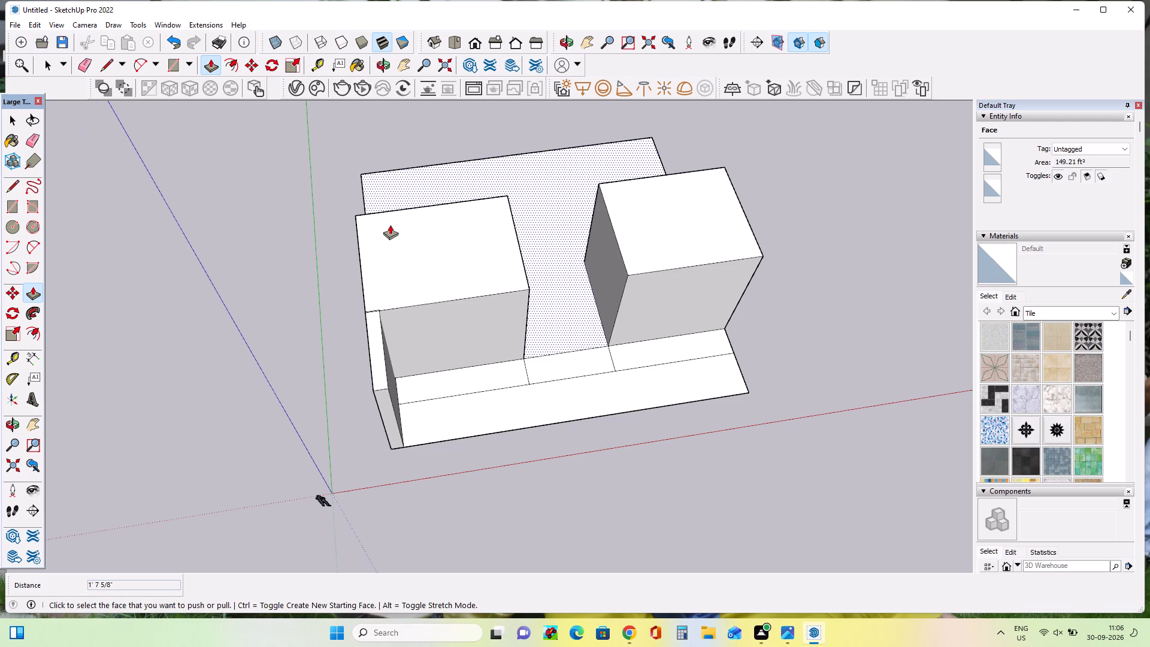
{"action": "middle_click_drag", "start_coordinate": [440, 381], "coordinate": [402, 389]}
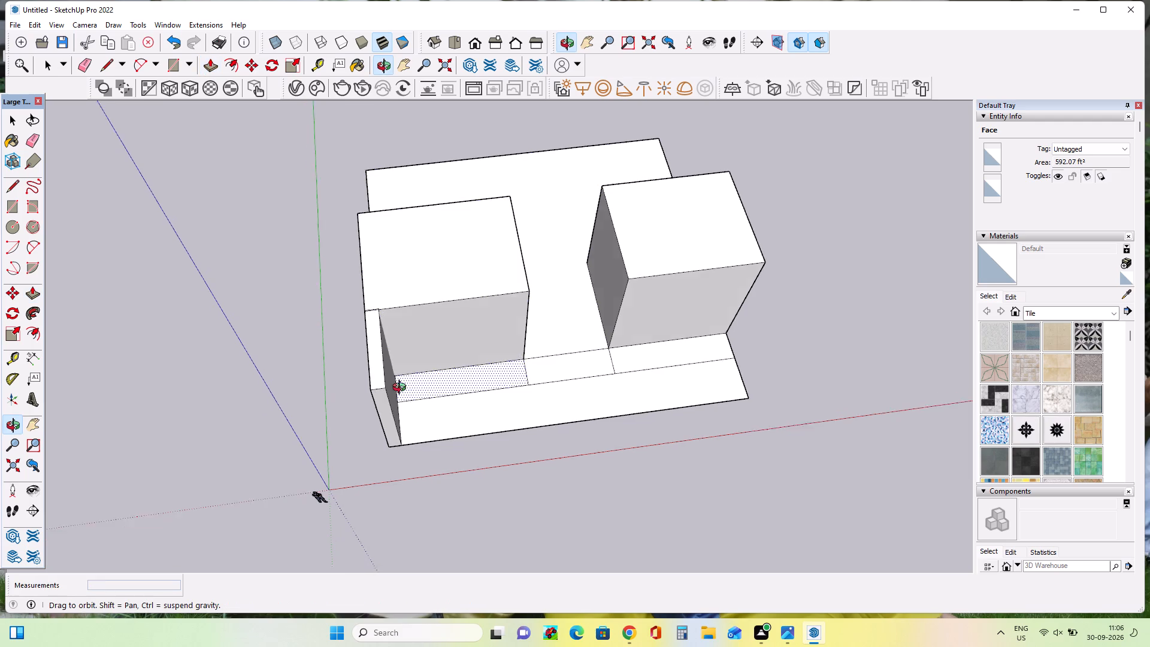
{"action": "middle_click_drag", "start_coordinate": [402, 389], "coordinate": [261, 402]}
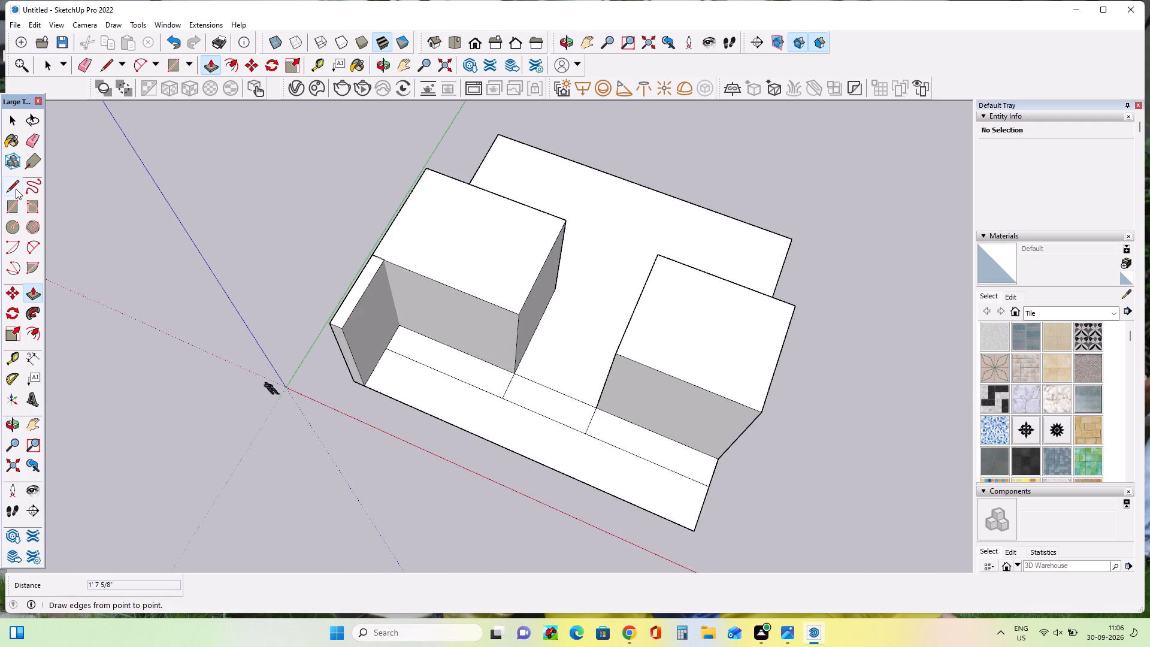
{"action": "left_click", "coordinate": [15, 188]}
{"action": "left_click", "coordinate": [388, 346]}
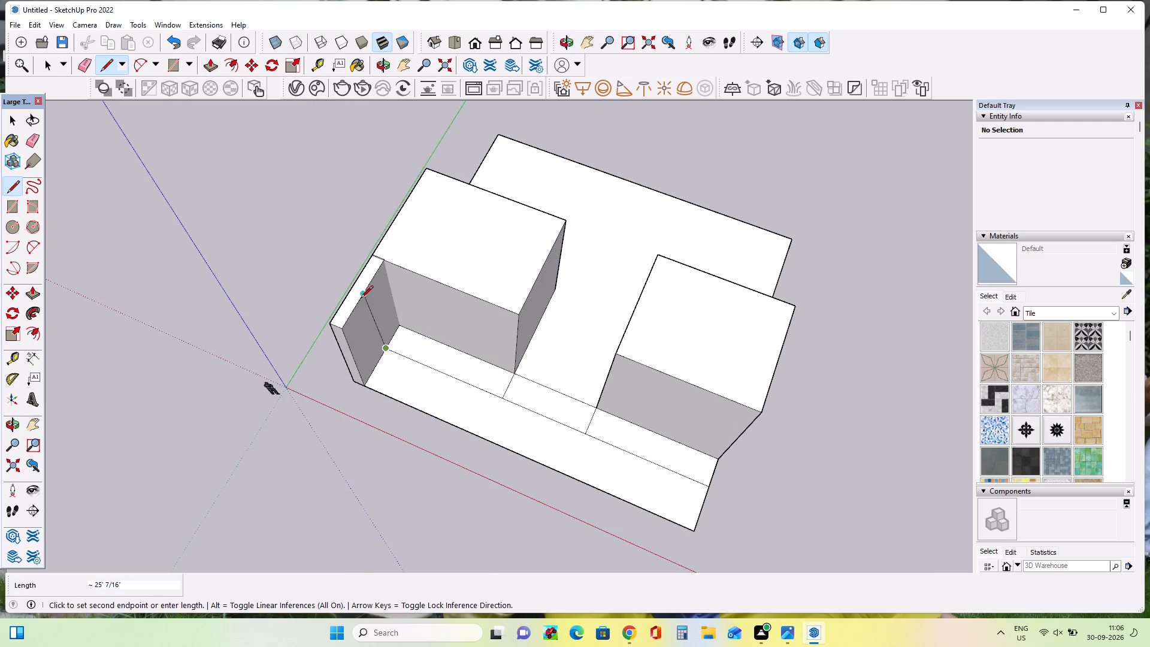
{"action": "left_click", "coordinate": [360, 298]}
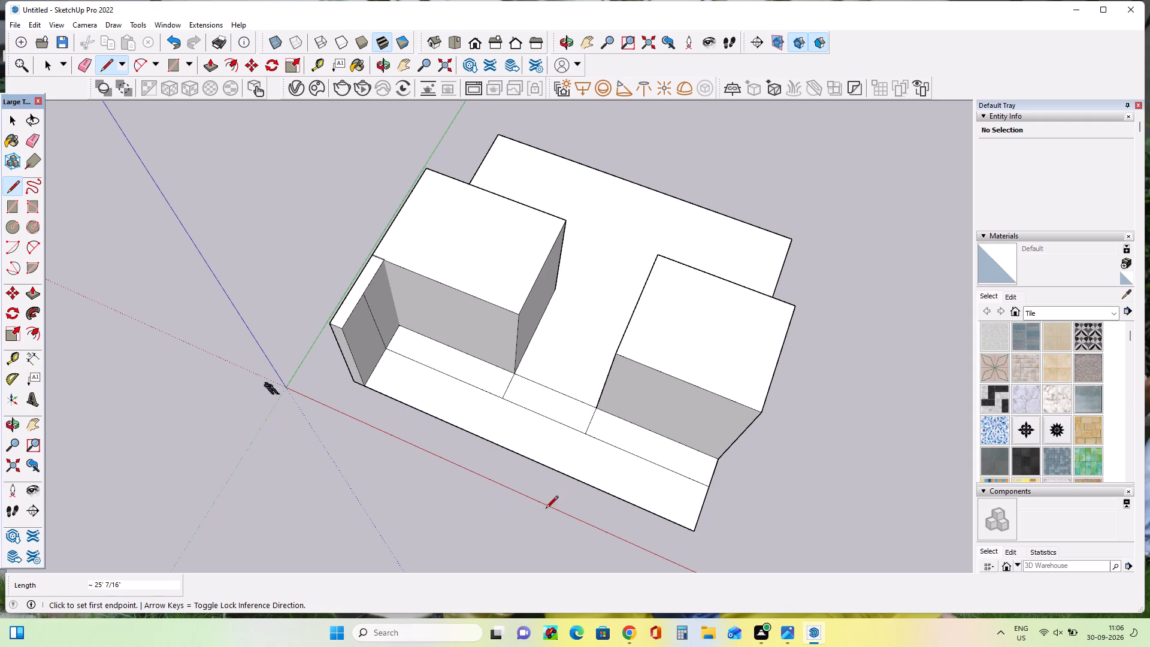
Push/Pull the front section of the pillar's divided inner side face outward 1' 8".
{"action": "left_click", "coordinate": [38, 298]}
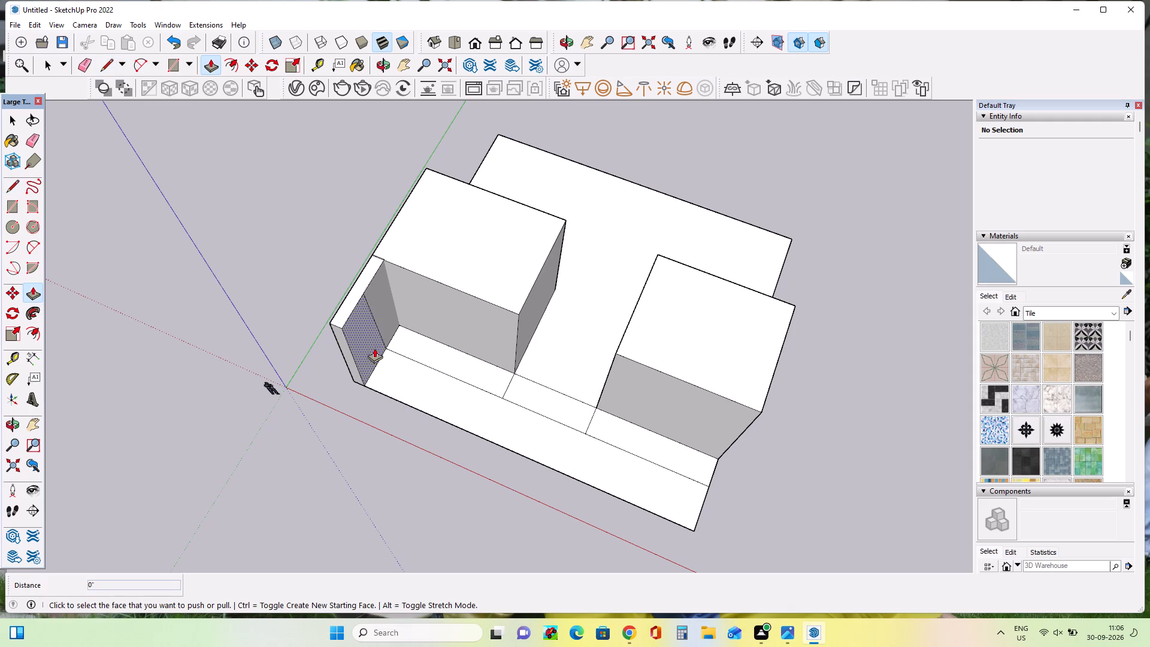
{"action": "left_click", "coordinate": [370, 347]}
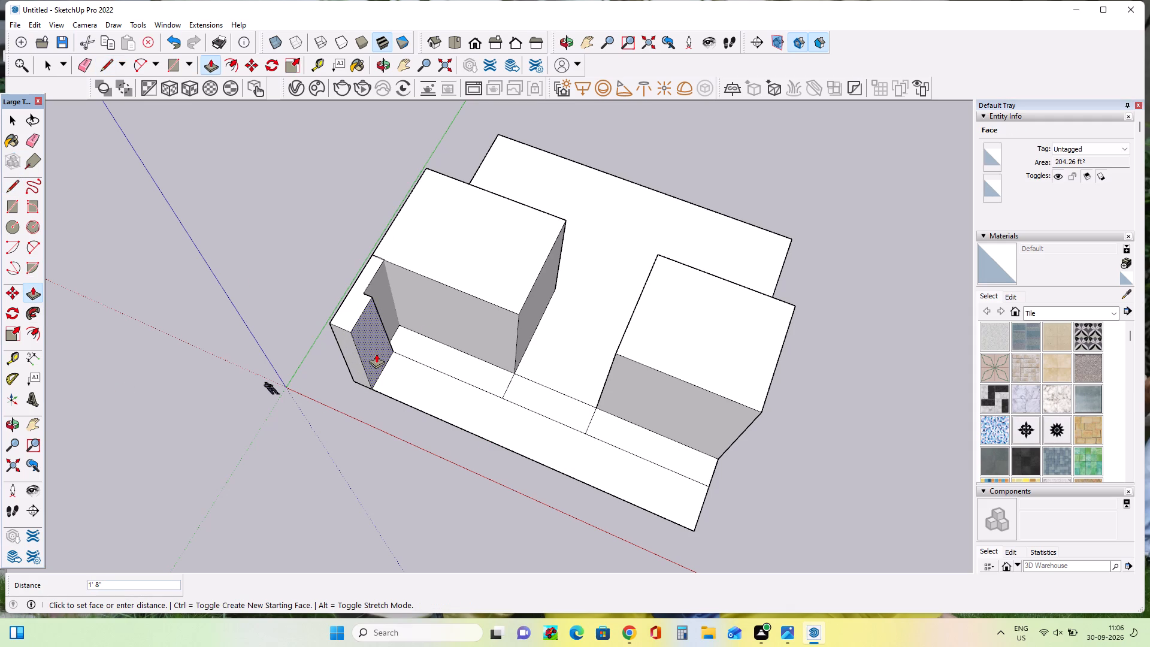
{"action": "double_click", "coordinate": [376, 353]}
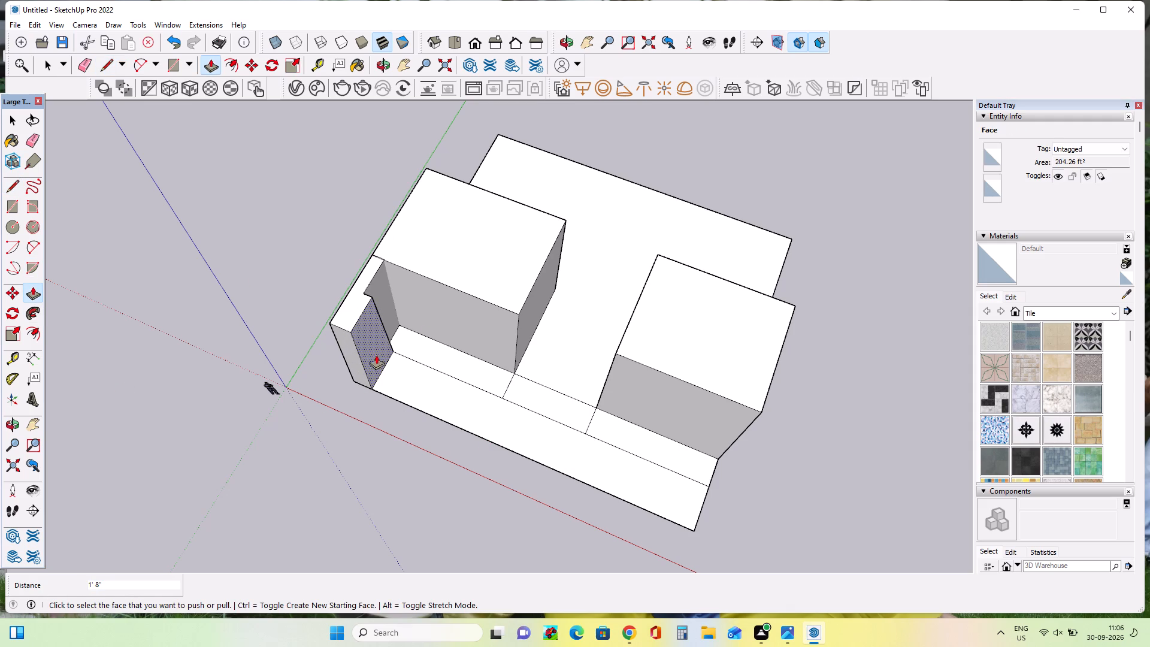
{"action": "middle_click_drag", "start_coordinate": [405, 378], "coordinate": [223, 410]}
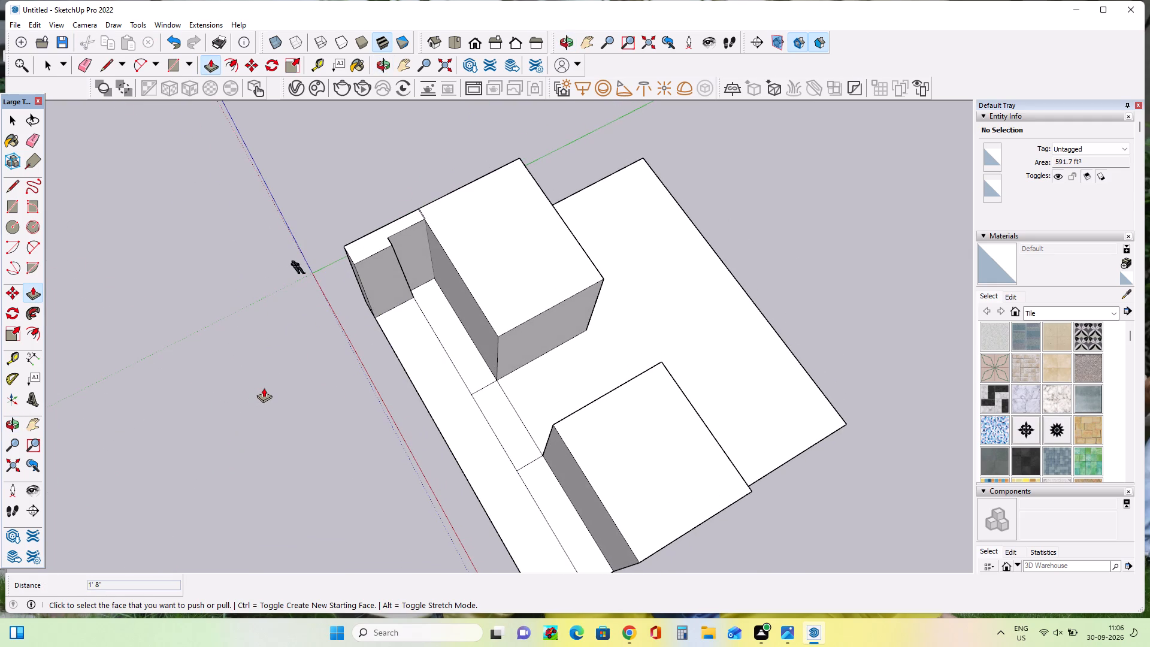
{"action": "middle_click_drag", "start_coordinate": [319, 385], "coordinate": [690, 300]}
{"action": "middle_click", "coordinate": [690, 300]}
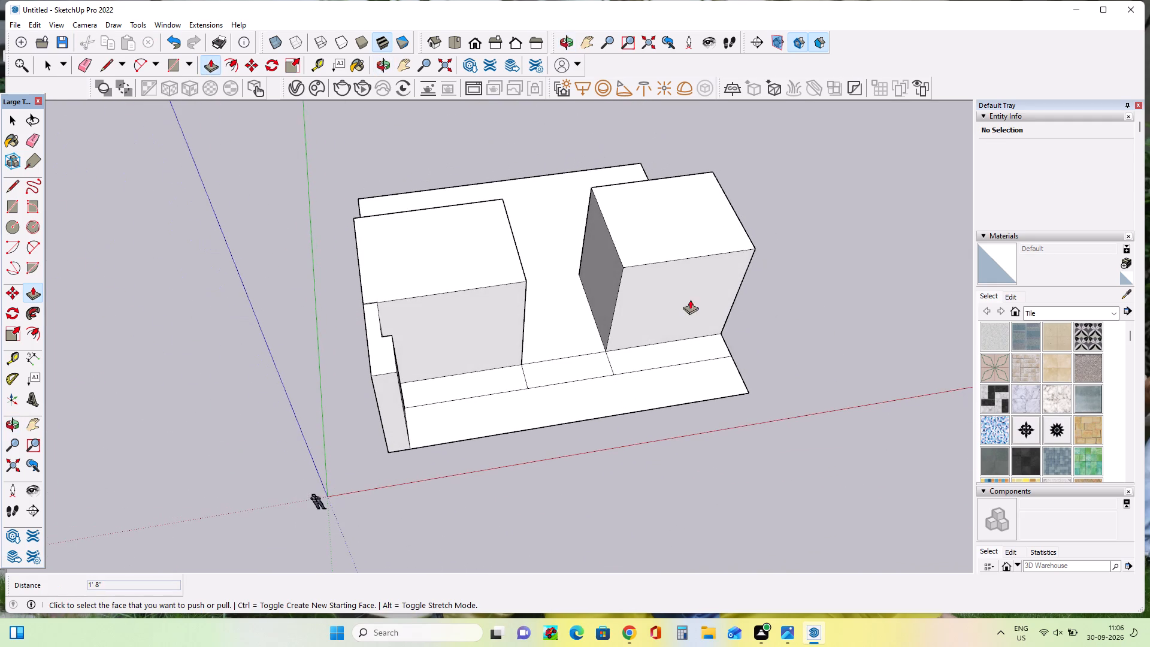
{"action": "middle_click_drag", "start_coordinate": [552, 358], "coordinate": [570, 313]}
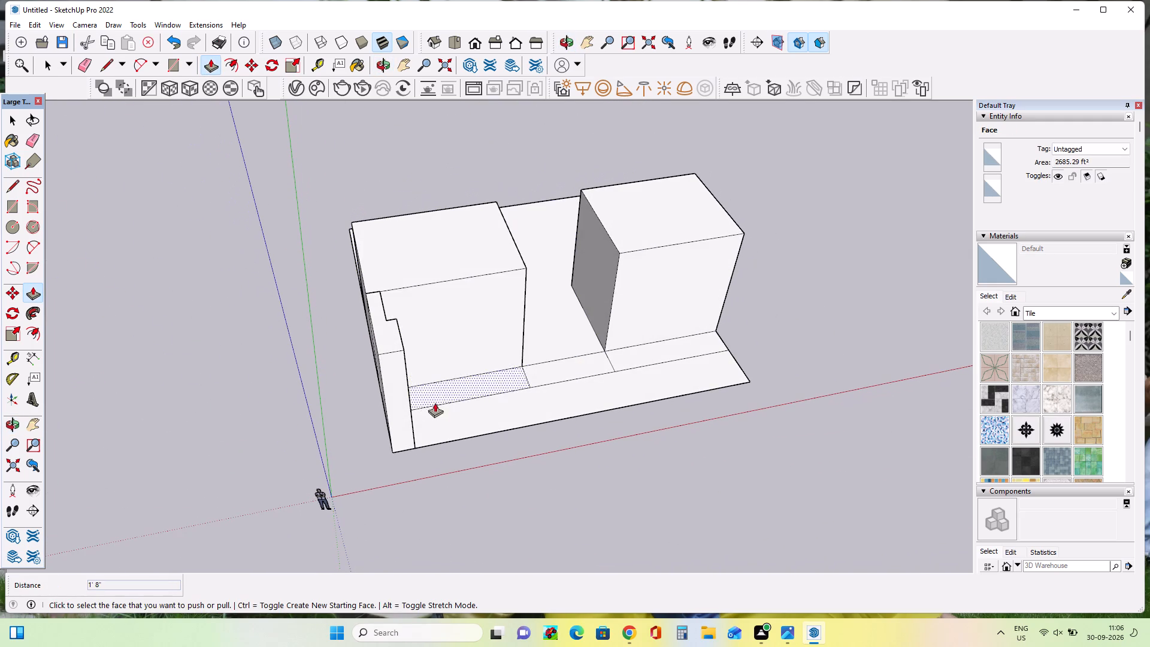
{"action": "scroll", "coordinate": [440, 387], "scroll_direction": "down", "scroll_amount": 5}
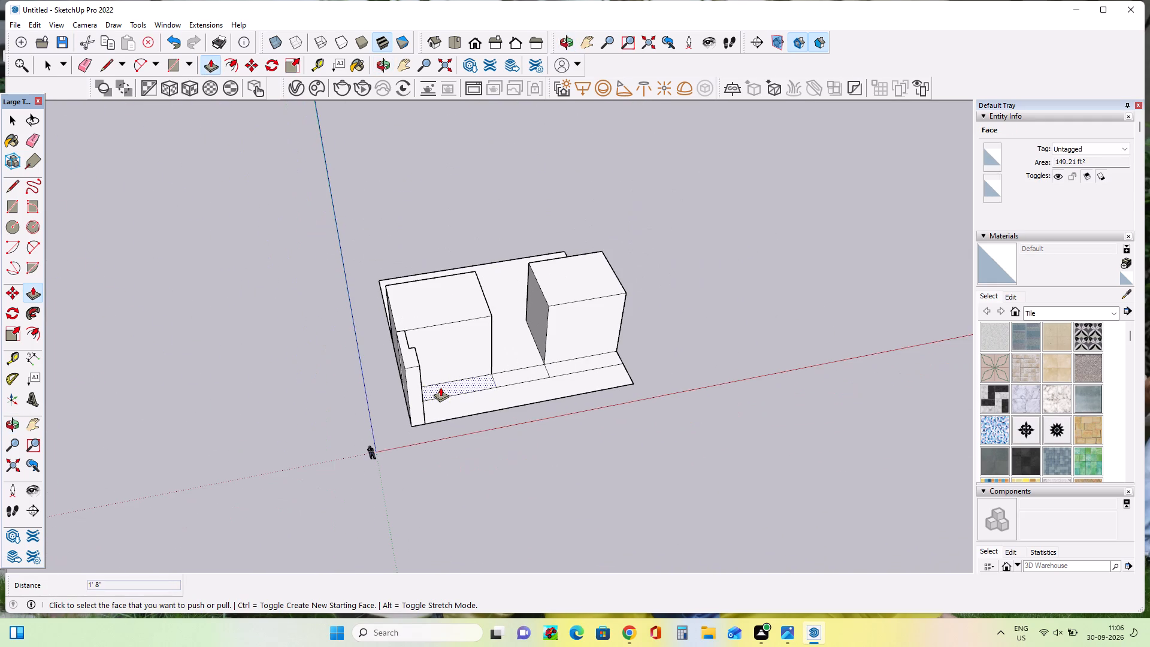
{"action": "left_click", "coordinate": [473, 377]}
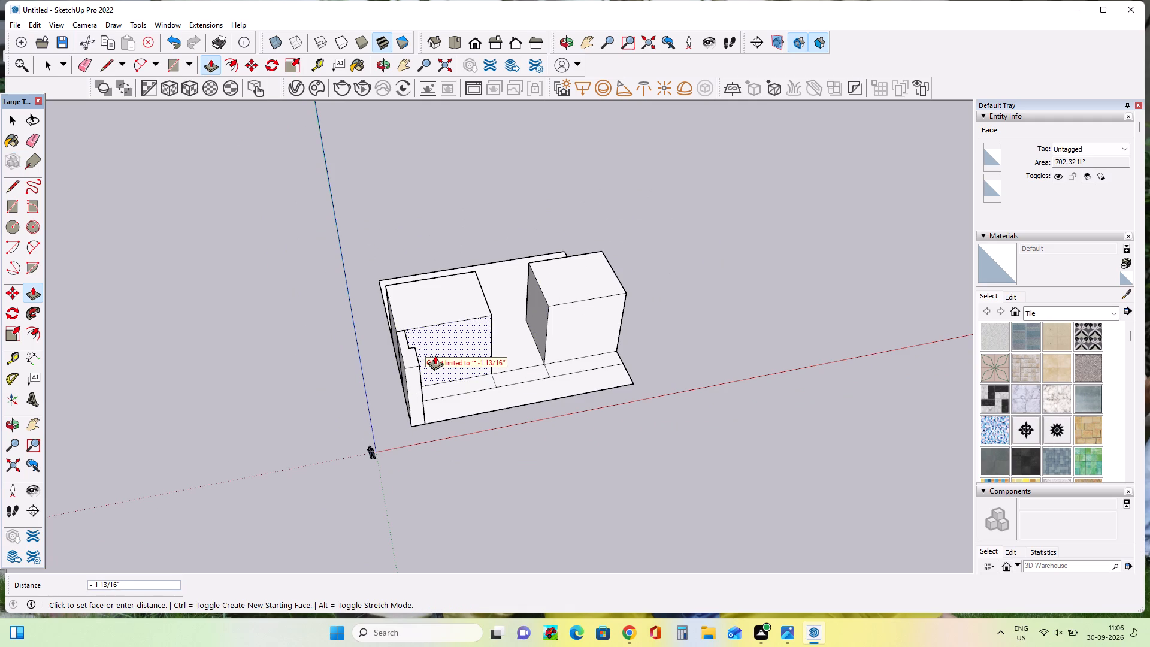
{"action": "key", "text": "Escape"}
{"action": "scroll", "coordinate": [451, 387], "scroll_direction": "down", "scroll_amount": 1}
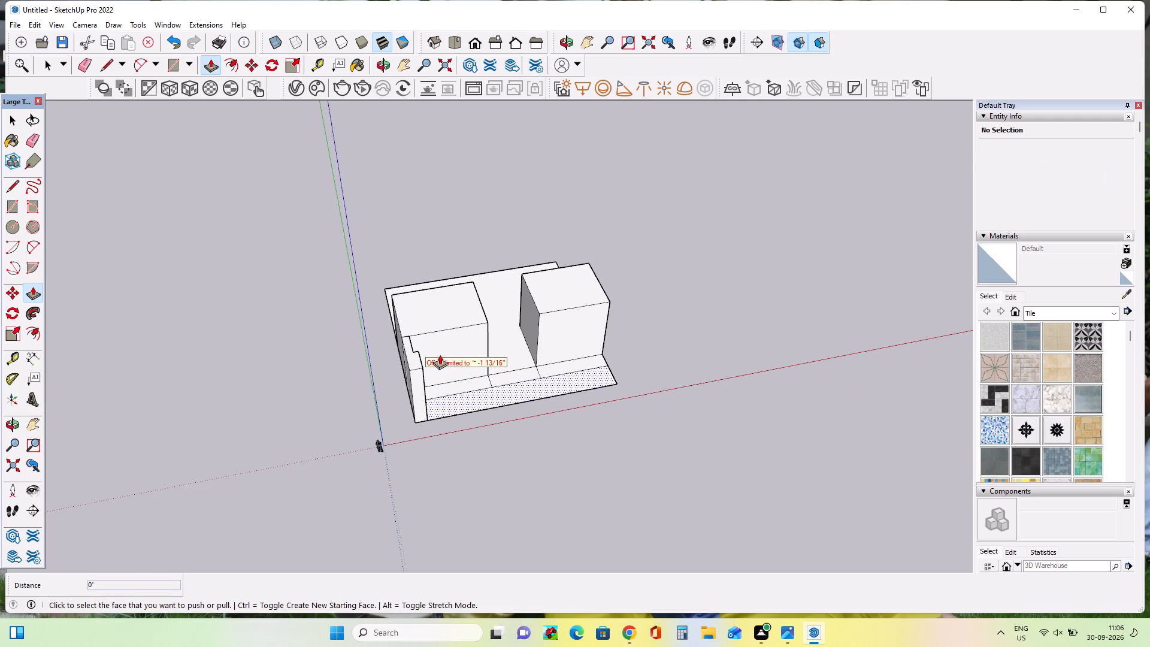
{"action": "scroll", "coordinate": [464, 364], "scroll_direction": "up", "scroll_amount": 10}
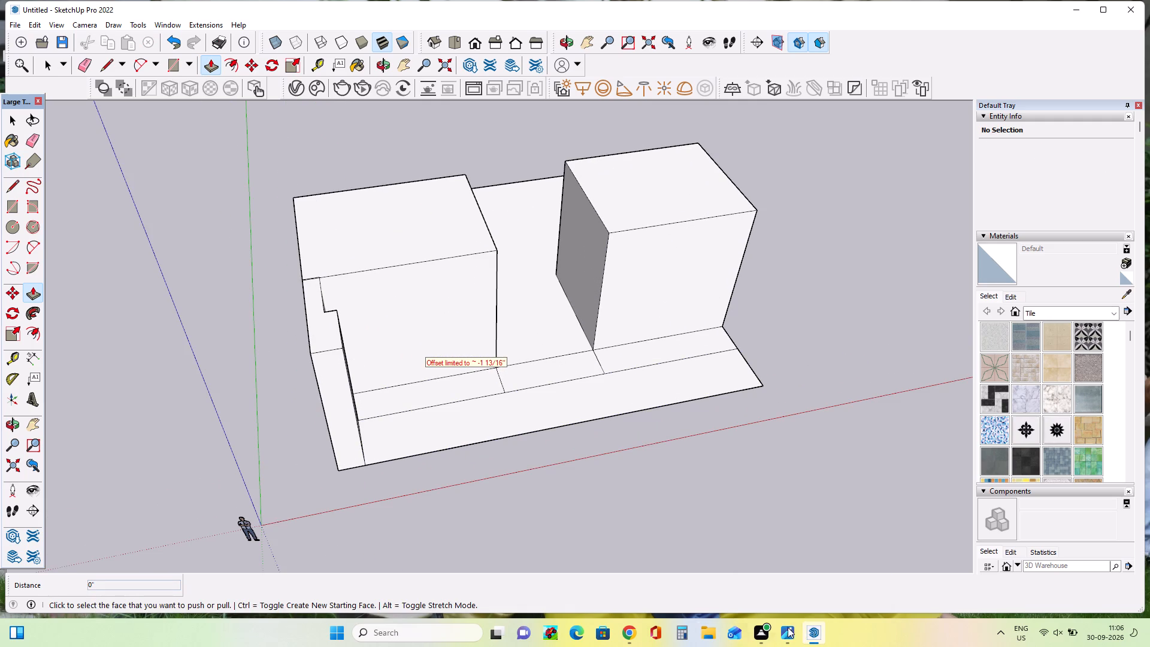
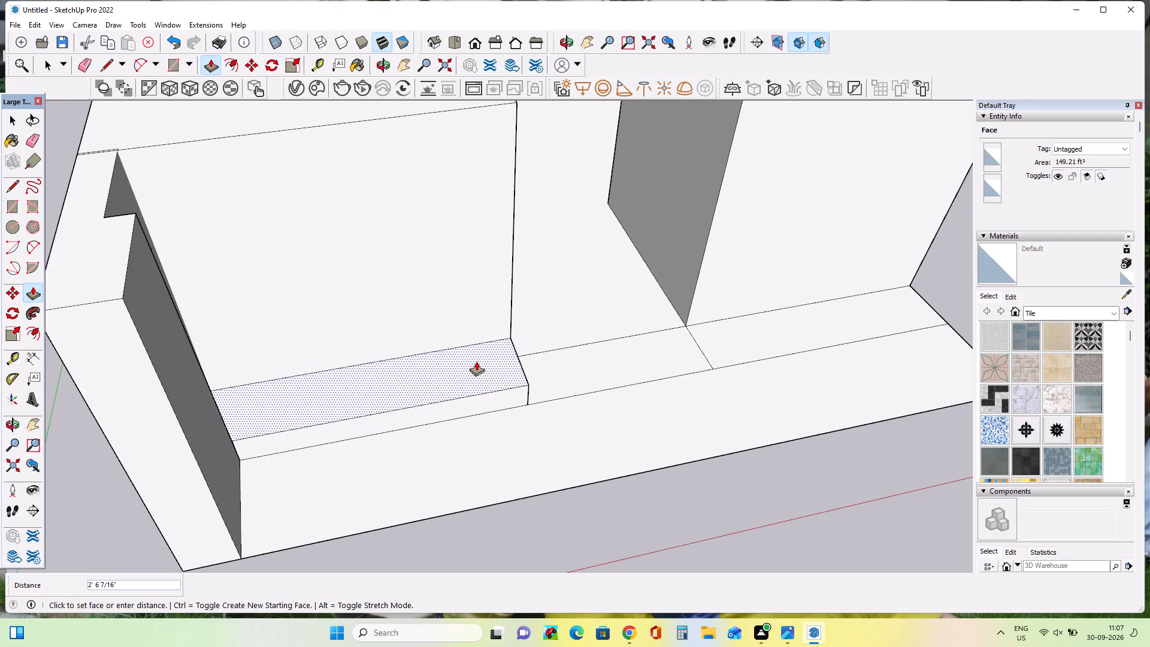
Push/Pull the ground strip in front of the left block up about 2' 6" to form a raised ledge.
{"action": "left_click", "coordinate": [476, 361]}
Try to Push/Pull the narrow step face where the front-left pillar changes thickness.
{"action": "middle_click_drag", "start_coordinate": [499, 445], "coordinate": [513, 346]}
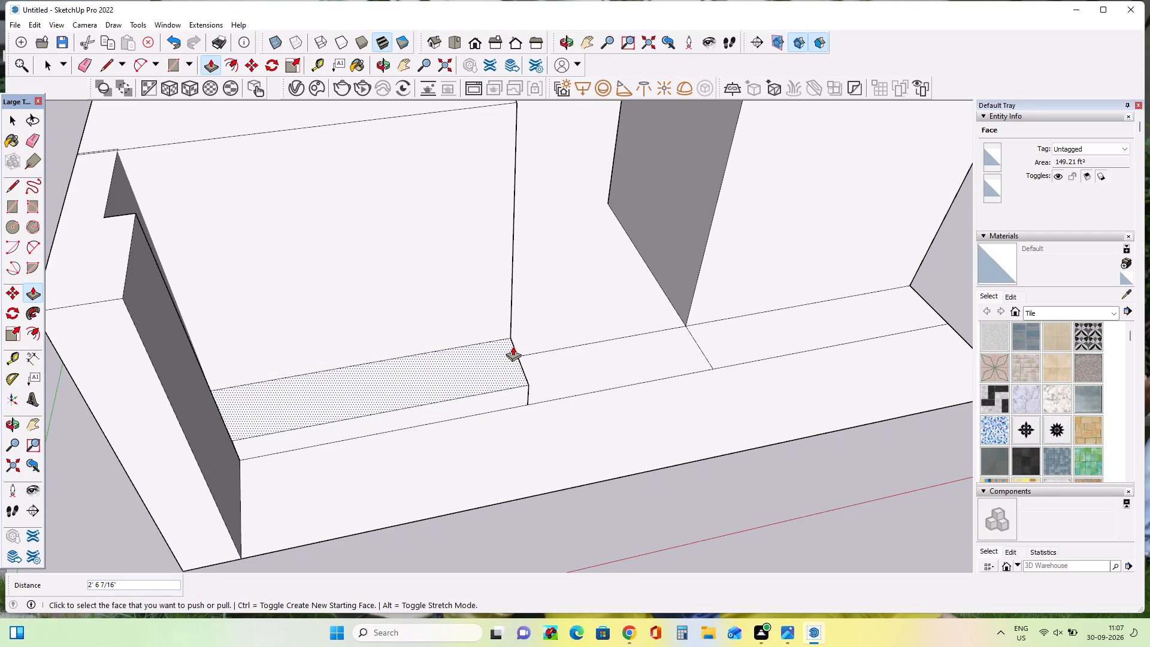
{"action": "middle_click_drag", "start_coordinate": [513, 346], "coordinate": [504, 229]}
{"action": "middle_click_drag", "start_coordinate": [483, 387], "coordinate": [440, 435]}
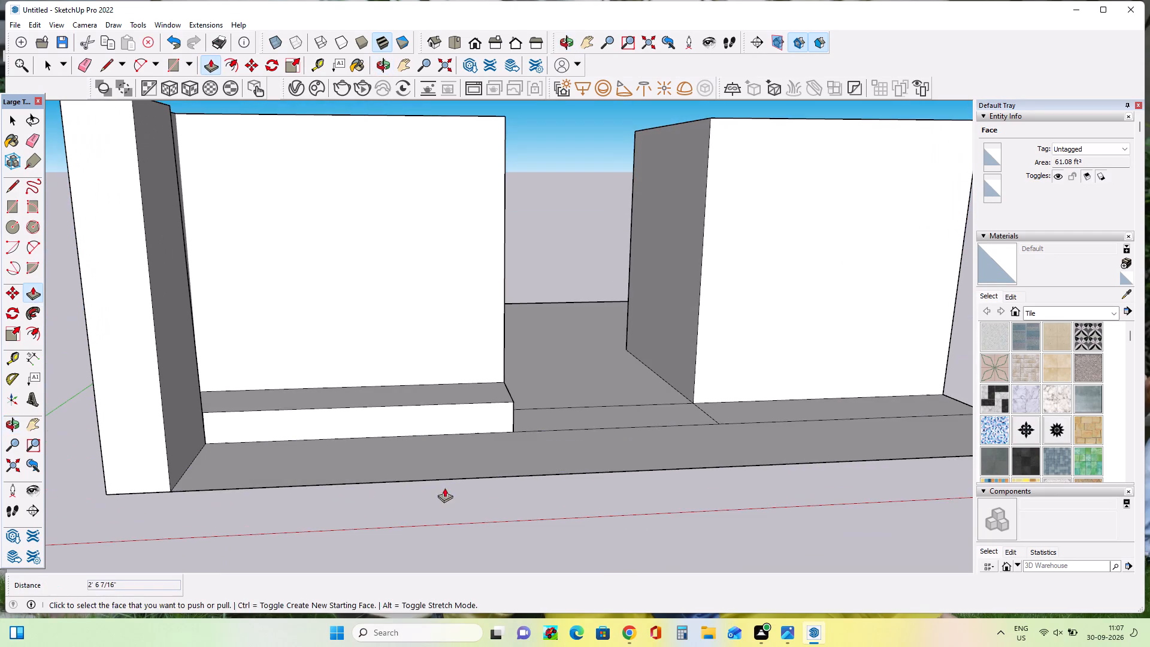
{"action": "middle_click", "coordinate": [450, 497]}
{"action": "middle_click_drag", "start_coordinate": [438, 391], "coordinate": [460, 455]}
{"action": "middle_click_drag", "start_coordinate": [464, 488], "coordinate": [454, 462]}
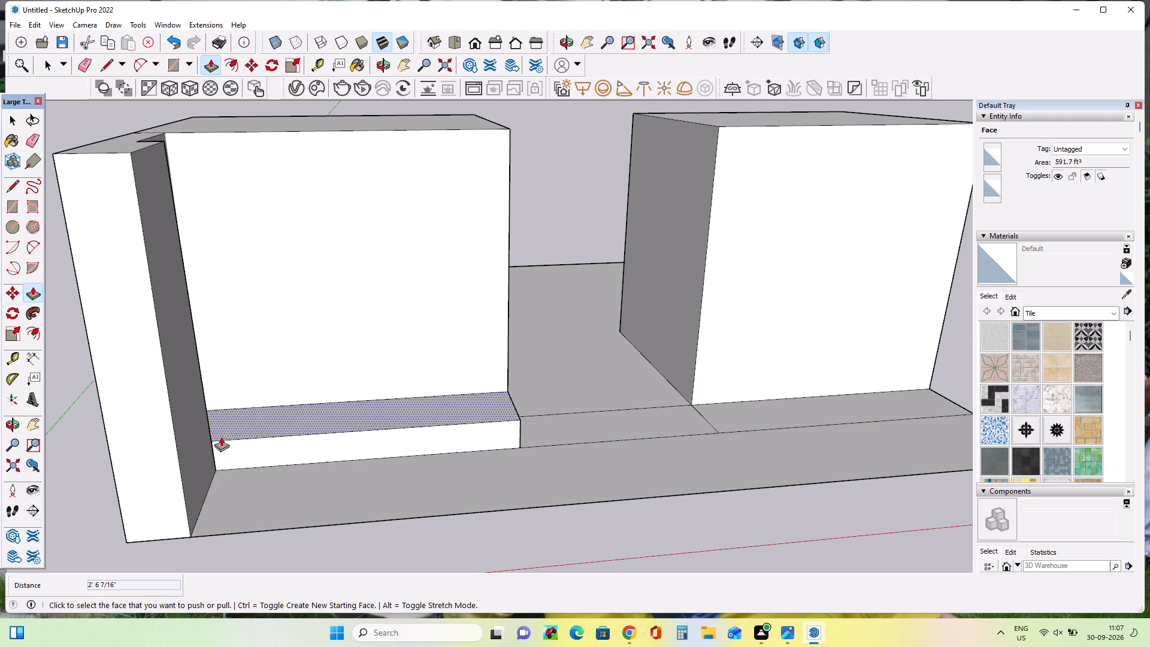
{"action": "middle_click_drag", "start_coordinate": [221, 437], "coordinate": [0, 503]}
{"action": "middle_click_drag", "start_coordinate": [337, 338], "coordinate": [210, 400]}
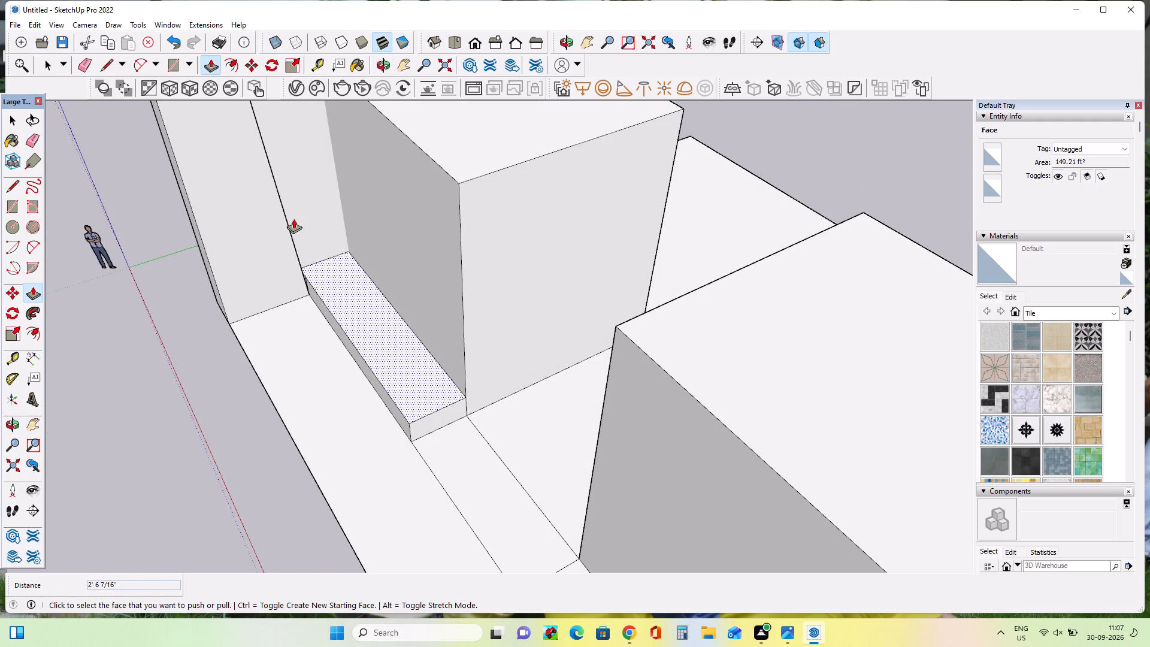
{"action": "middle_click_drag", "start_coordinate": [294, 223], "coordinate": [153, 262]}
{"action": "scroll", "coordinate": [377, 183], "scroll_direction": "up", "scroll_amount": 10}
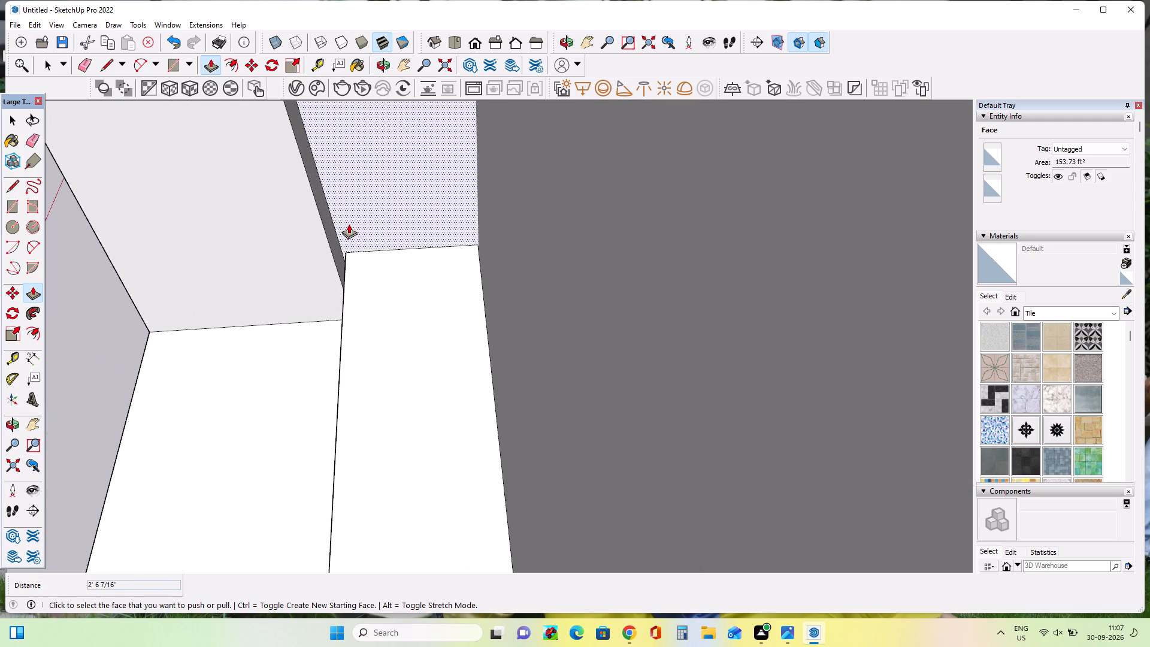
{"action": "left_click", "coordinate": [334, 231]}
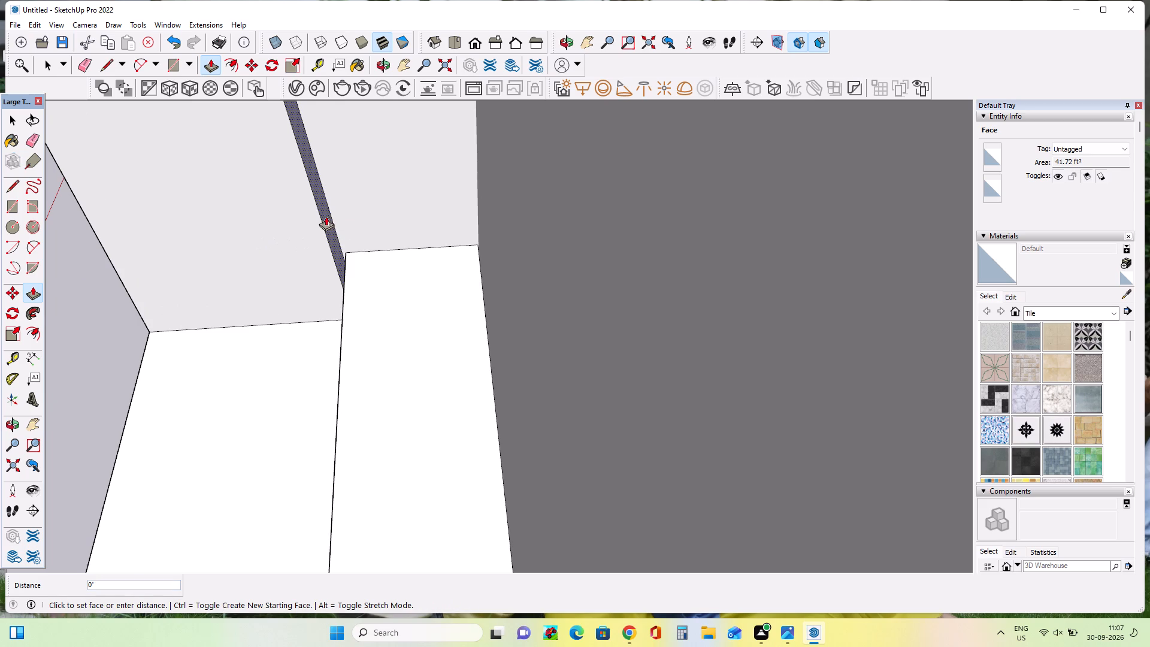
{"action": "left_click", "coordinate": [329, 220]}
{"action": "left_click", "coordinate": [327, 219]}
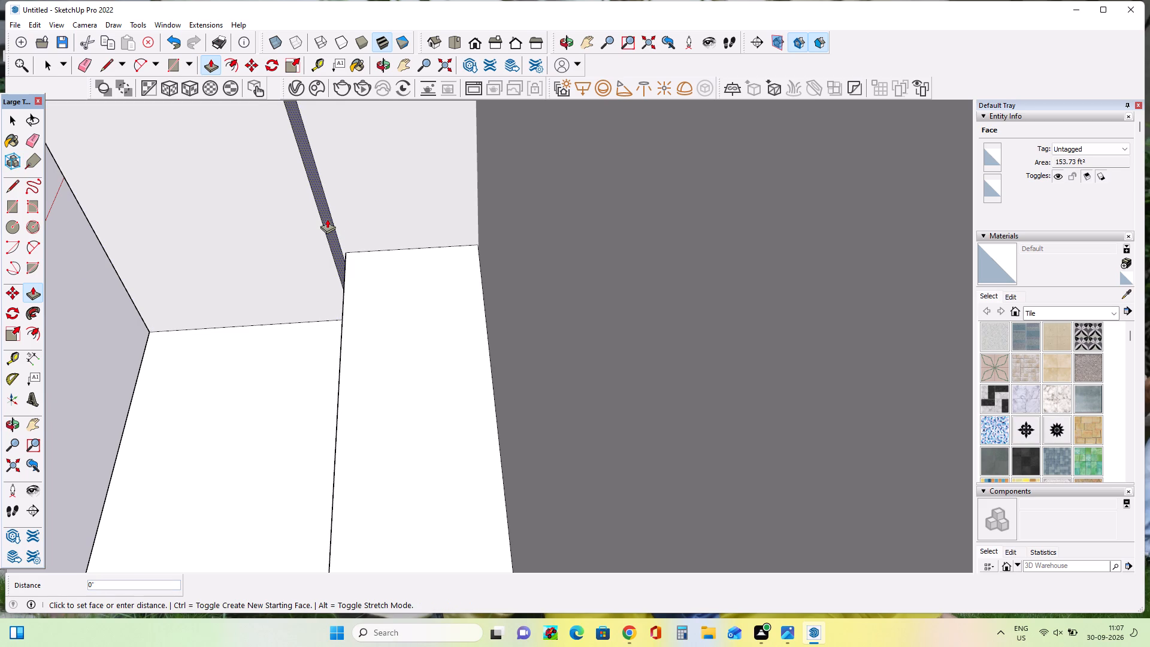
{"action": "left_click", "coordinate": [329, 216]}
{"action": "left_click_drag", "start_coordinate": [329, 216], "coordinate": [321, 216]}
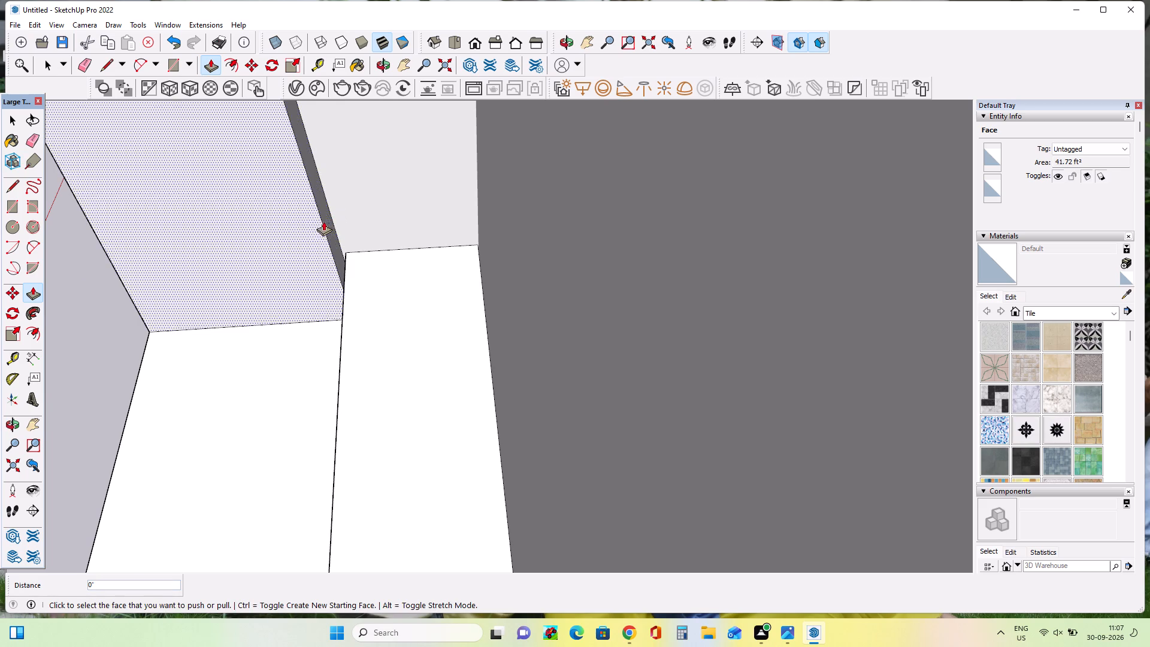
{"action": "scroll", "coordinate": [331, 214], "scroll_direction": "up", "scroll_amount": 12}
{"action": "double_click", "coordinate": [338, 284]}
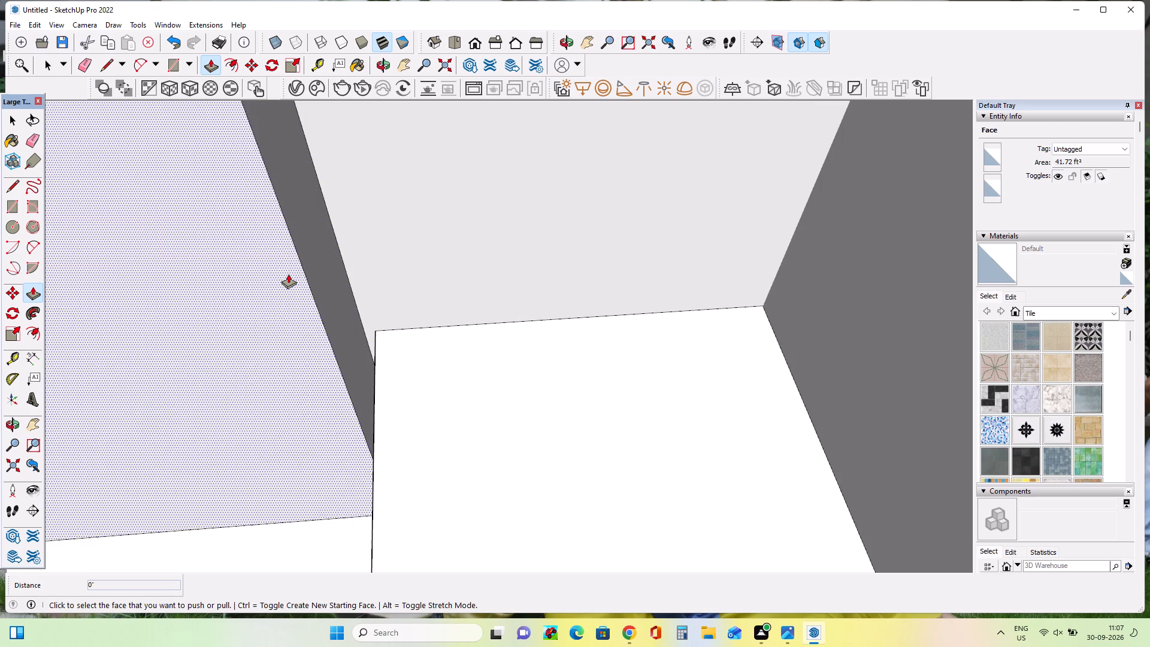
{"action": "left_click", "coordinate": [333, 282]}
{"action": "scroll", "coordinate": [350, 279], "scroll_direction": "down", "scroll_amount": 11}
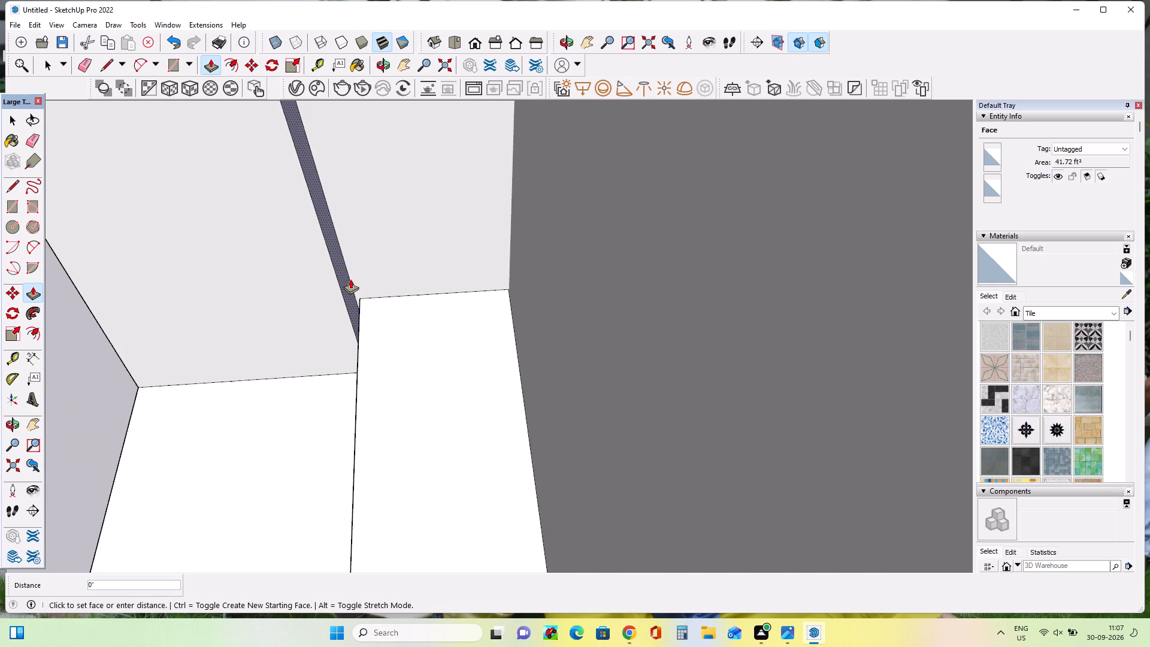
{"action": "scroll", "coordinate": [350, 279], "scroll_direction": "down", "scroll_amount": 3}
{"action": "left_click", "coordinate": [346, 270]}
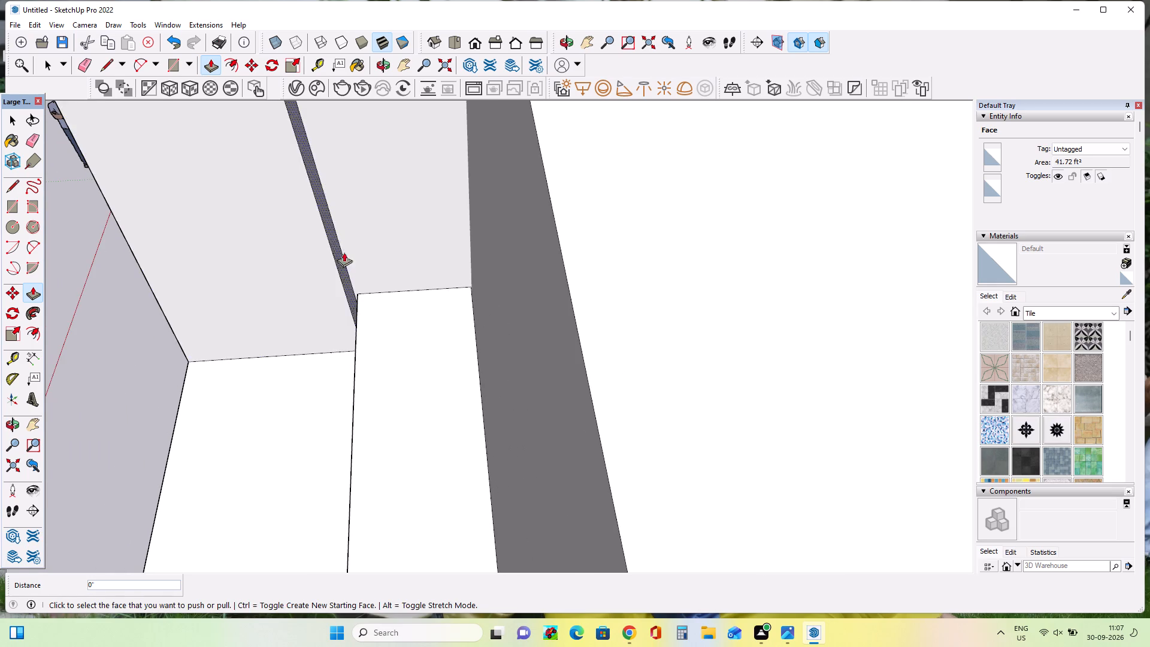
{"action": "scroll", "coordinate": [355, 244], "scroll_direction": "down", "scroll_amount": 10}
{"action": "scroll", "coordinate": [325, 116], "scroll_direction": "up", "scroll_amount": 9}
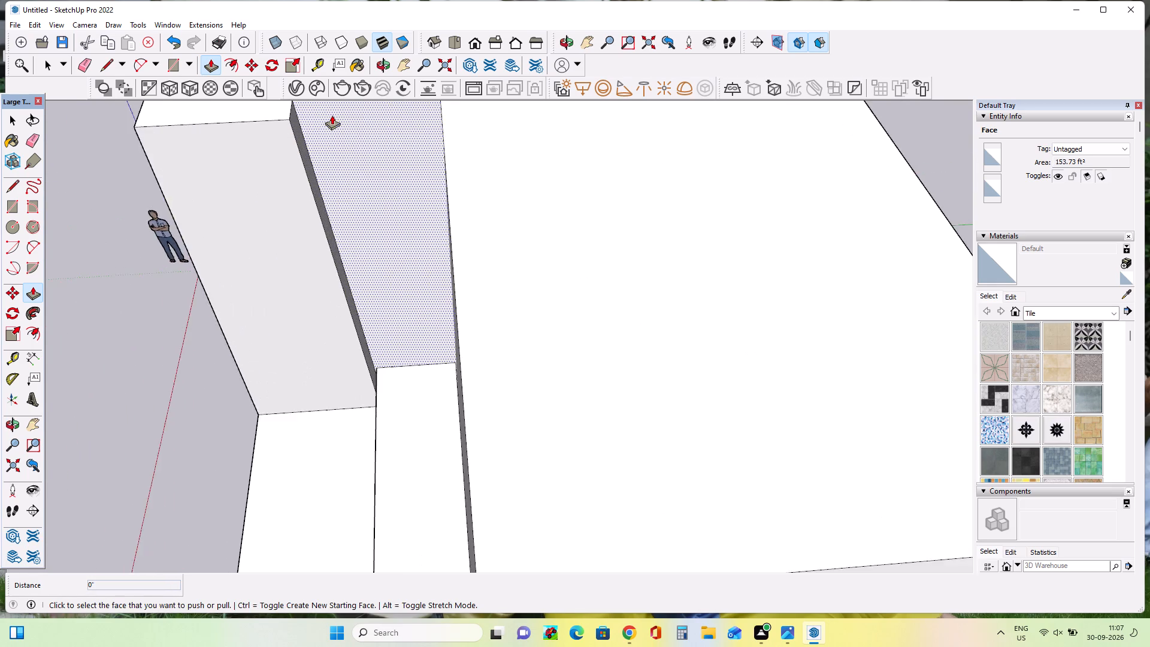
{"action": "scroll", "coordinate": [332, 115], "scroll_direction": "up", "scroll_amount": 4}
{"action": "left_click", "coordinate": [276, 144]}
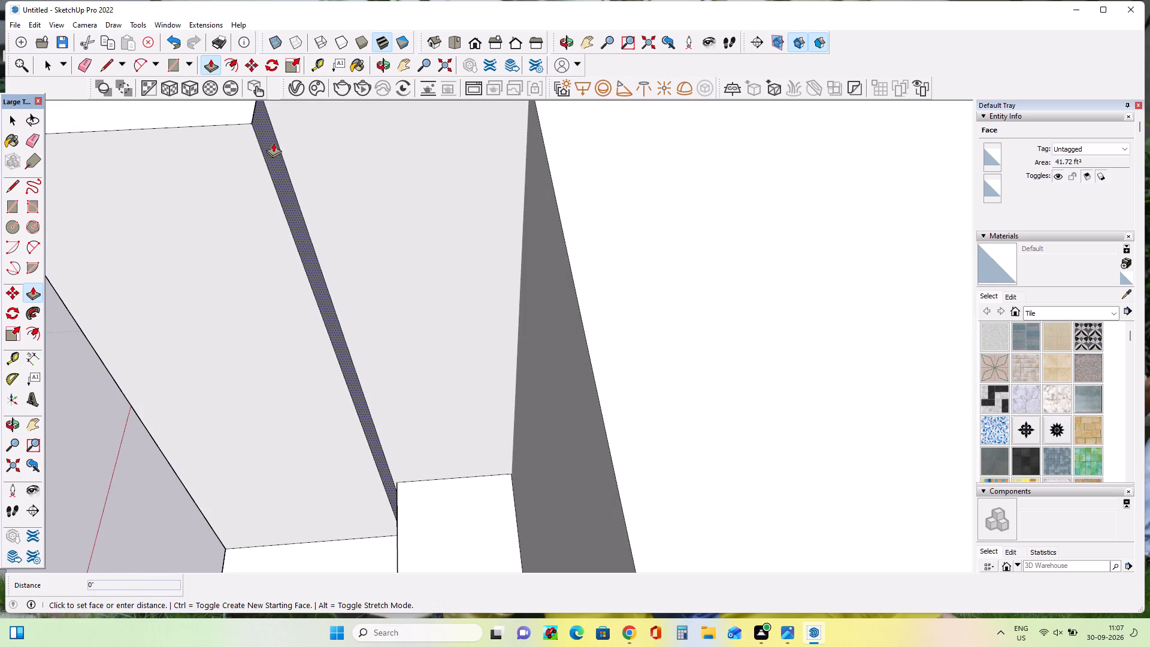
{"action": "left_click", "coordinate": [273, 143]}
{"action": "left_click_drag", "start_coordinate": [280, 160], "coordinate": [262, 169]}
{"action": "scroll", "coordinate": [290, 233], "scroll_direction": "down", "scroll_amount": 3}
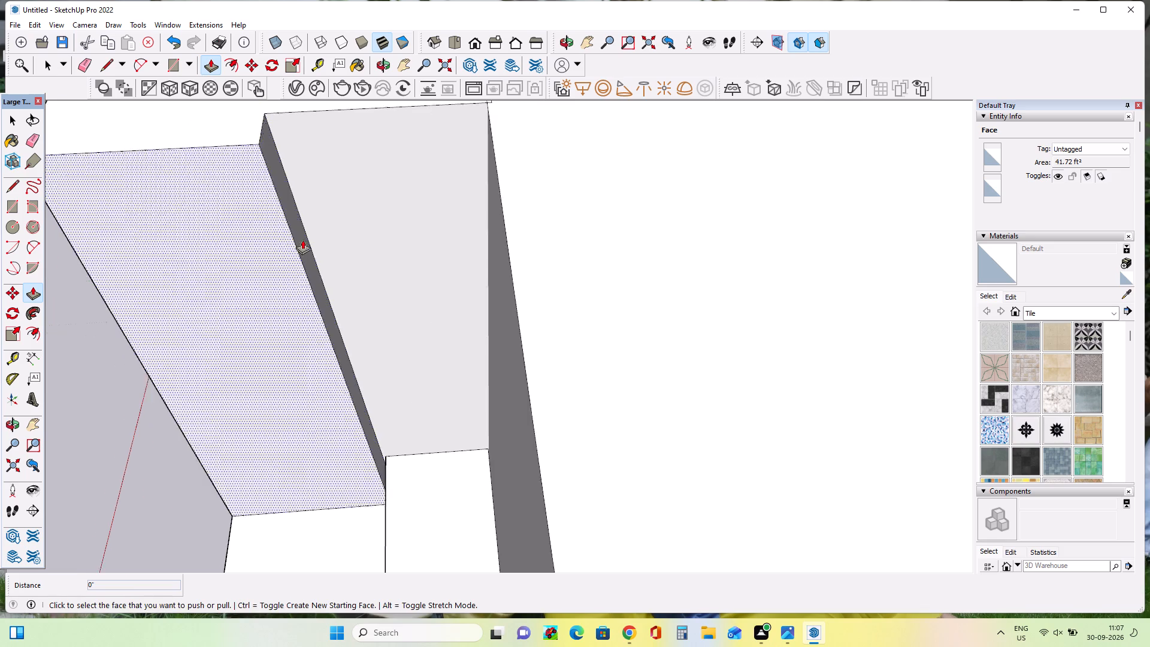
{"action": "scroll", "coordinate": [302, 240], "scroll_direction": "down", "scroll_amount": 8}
Push/Pull the front face of the front-left pillar back 4' 10" from the ground slab's front edge.
{"action": "middle_click_drag", "start_coordinate": [265, 305], "coordinate": [691, 318]}
{"action": "middle_click_drag", "start_coordinate": [780, 231], "coordinate": [758, 184]}
{"action": "scroll", "coordinate": [580, 337], "scroll_direction": "down", "scroll_amount": 4}
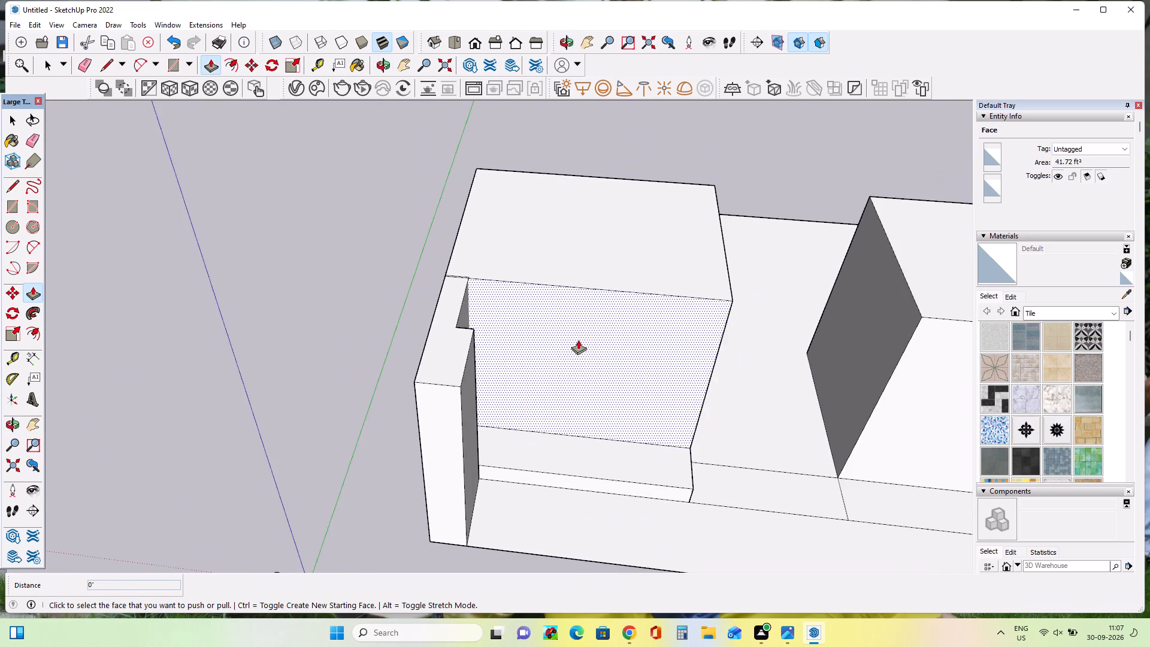
{"action": "scroll", "coordinate": [578, 340], "scroll_direction": "down", "scroll_amount": 2}
{"action": "left_click", "coordinate": [476, 437]}
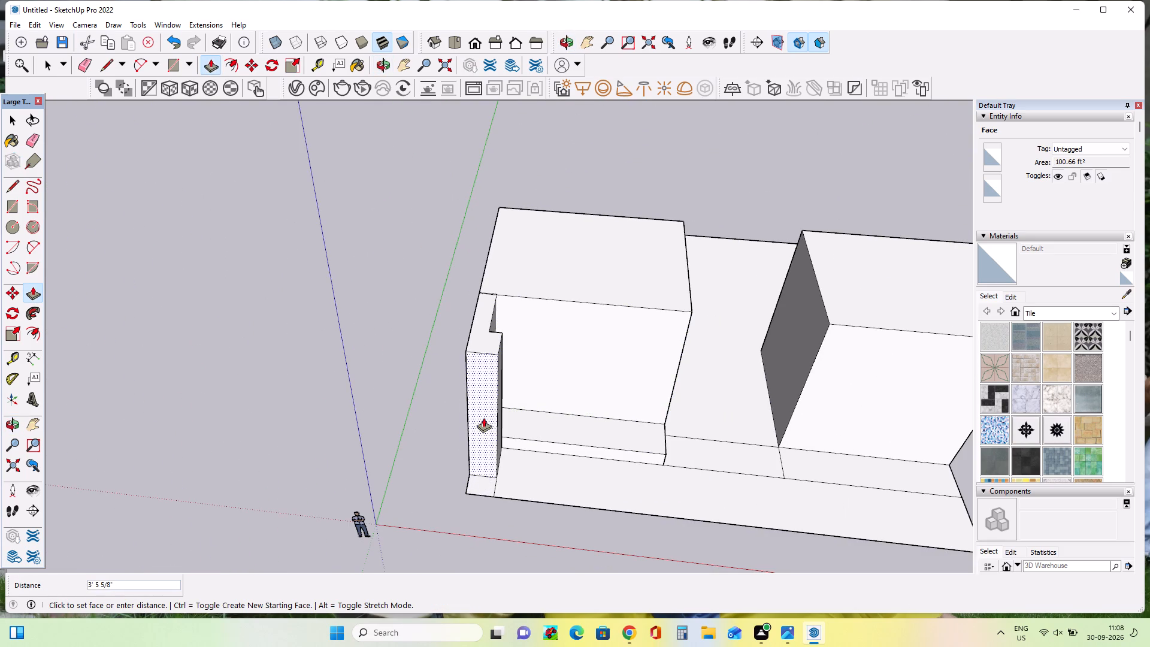
{"action": "left_click", "coordinate": [487, 410]}
{"action": "scroll", "coordinate": [537, 406], "scroll_direction": "up", "scroll_amount": 4}
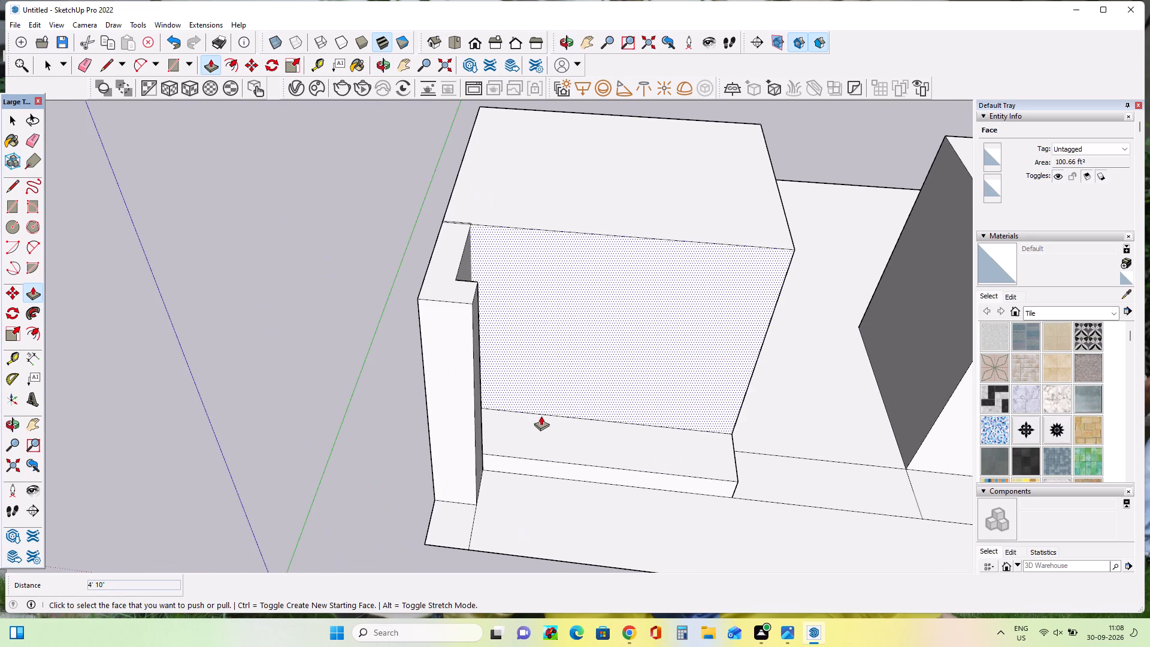
Draw a rectangle about 2' 4" by 1' 4" on the ground strip, starting at the pillar's inner front corner.
{"action": "scroll", "coordinate": [543, 419], "scroll_direction": "down", "scroll_amount": 4}
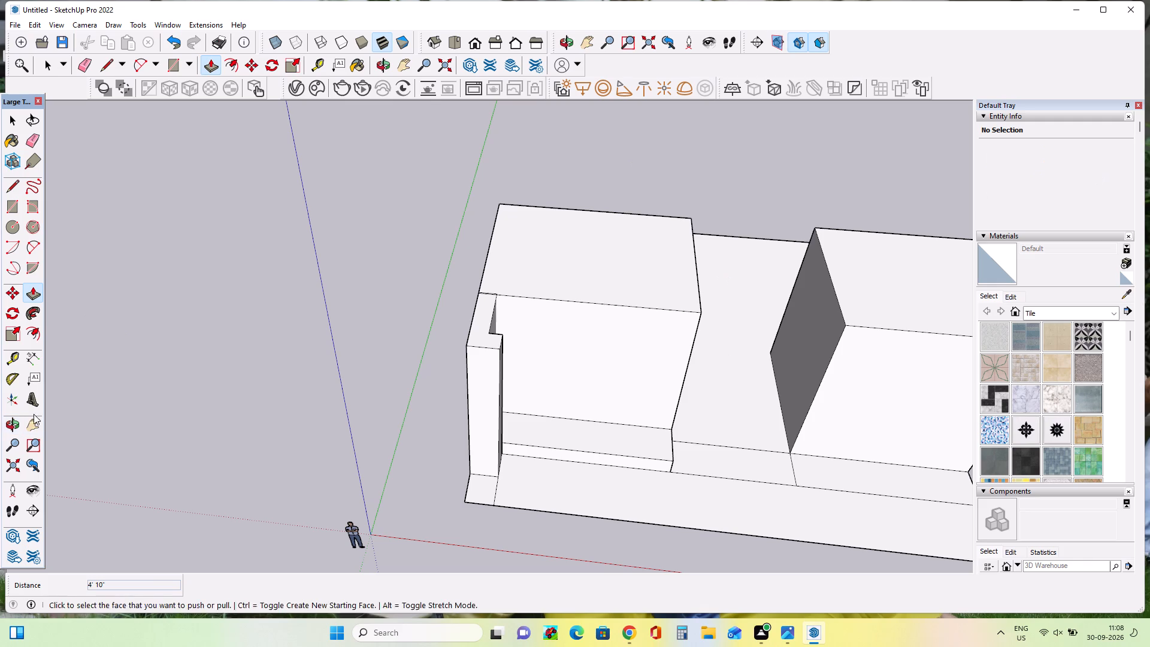
{"action": "left_click", "coordinate": [38, 422]}
{"action": "left_click_drag", "start_coordinate": [516, 277], "coordinate": [382, 211]}
{"action": "left_click_drag", "start_coordinate": [370, 206], "coordinate": [247, 171]}
{"action": "middle_click_drag", "start_coordinate": [508, 316], "coordinate": [680, 282]}
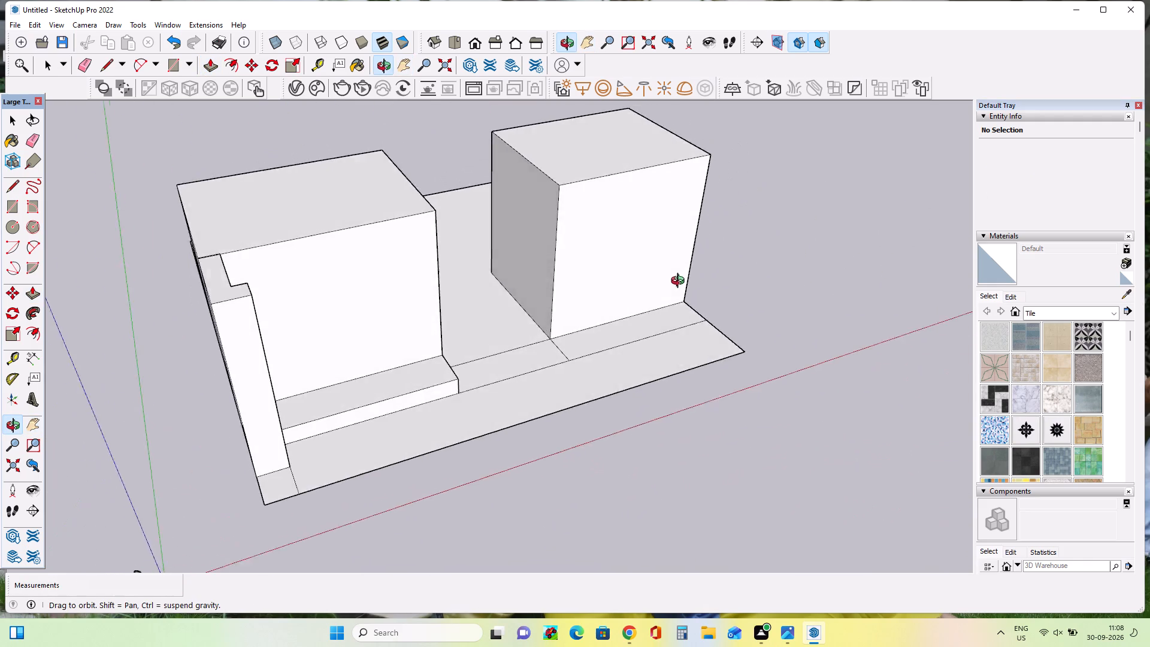
{"action": "middle_click_drag", "start_coordinate": [680, 282], "coordinate": [602, 292]}
{"action": "middle_click", "coordinate": [602, 292]}
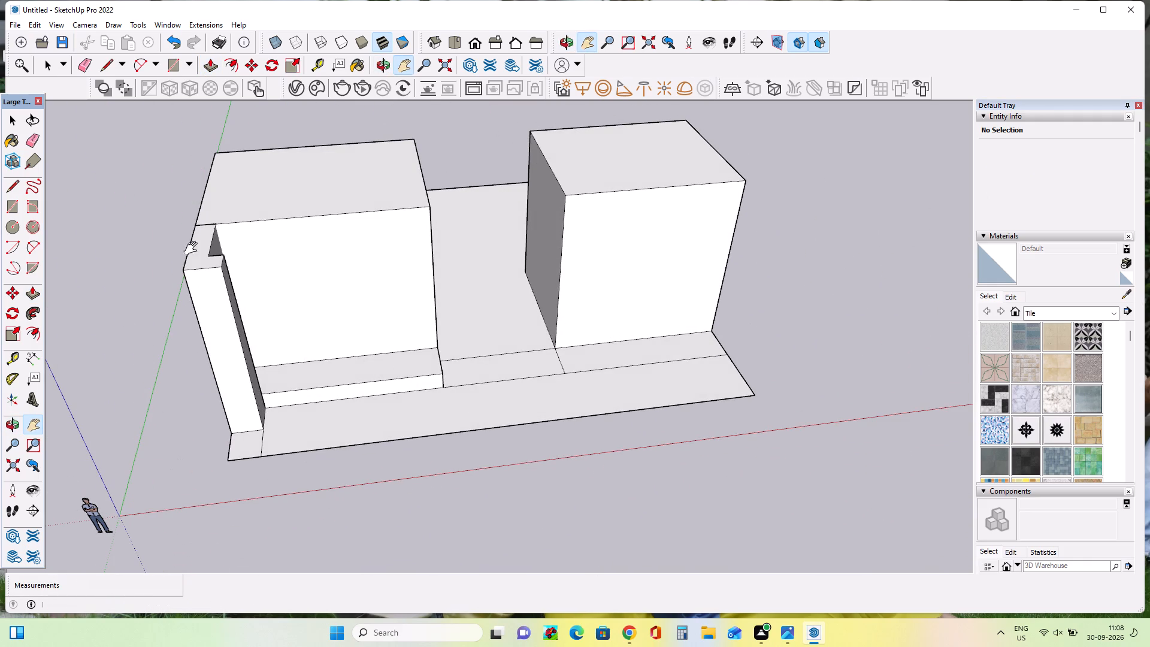
{"action": "left_click", "coordinate": [32, 293]}
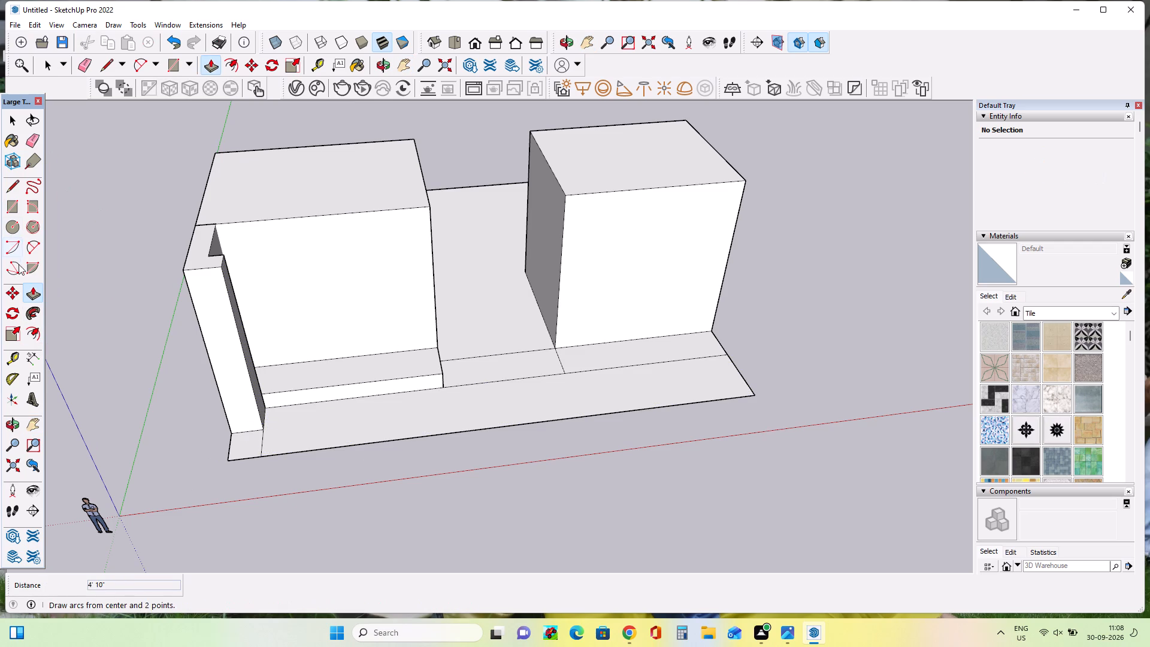
{"action": "left_click", "coordinate": [14, 208]}
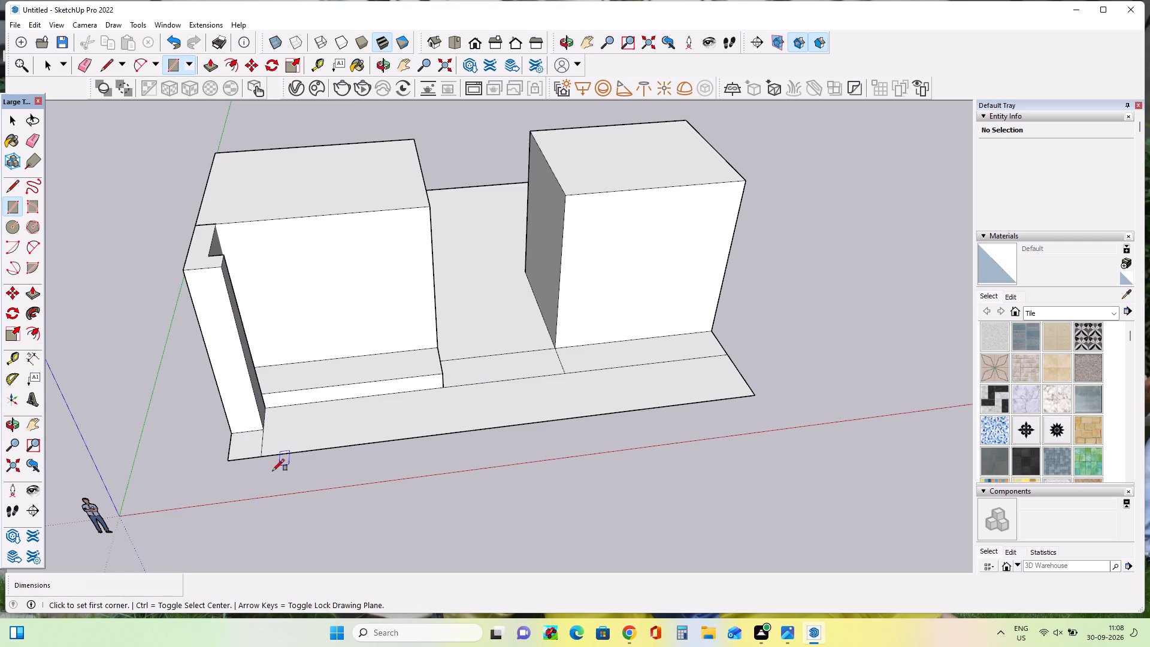
{"action": "middle_click_drag", "start_coordinate": [280, 403], "coordinate": [242, 478]}
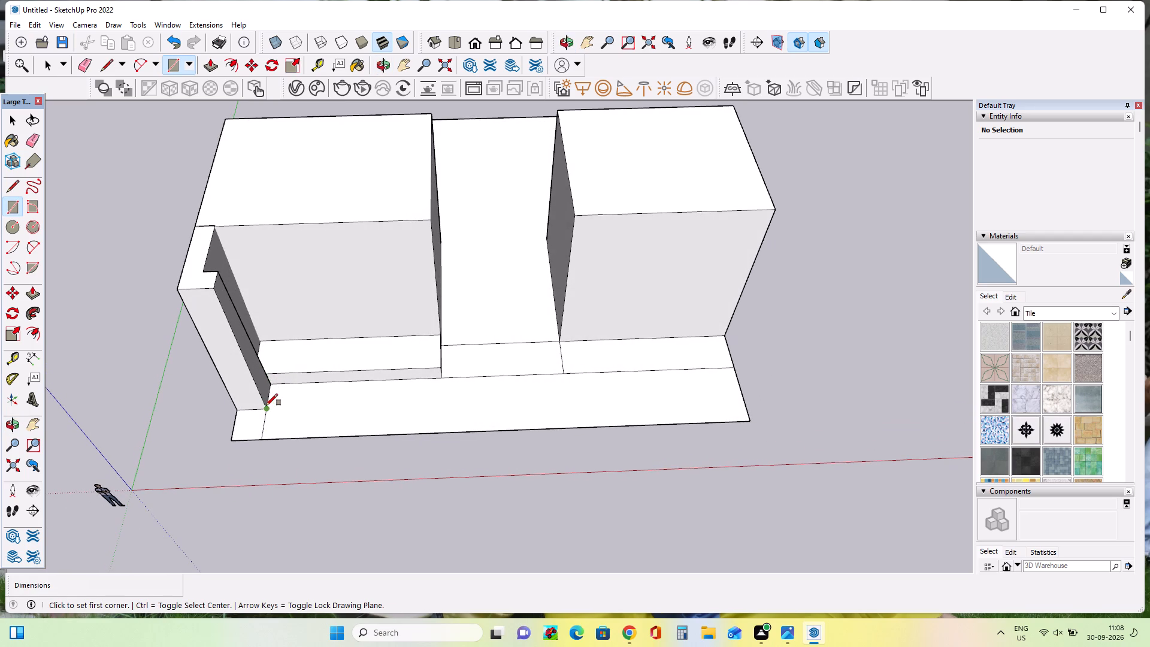
{"action": "left_click", "coordinate": [266, 406]}
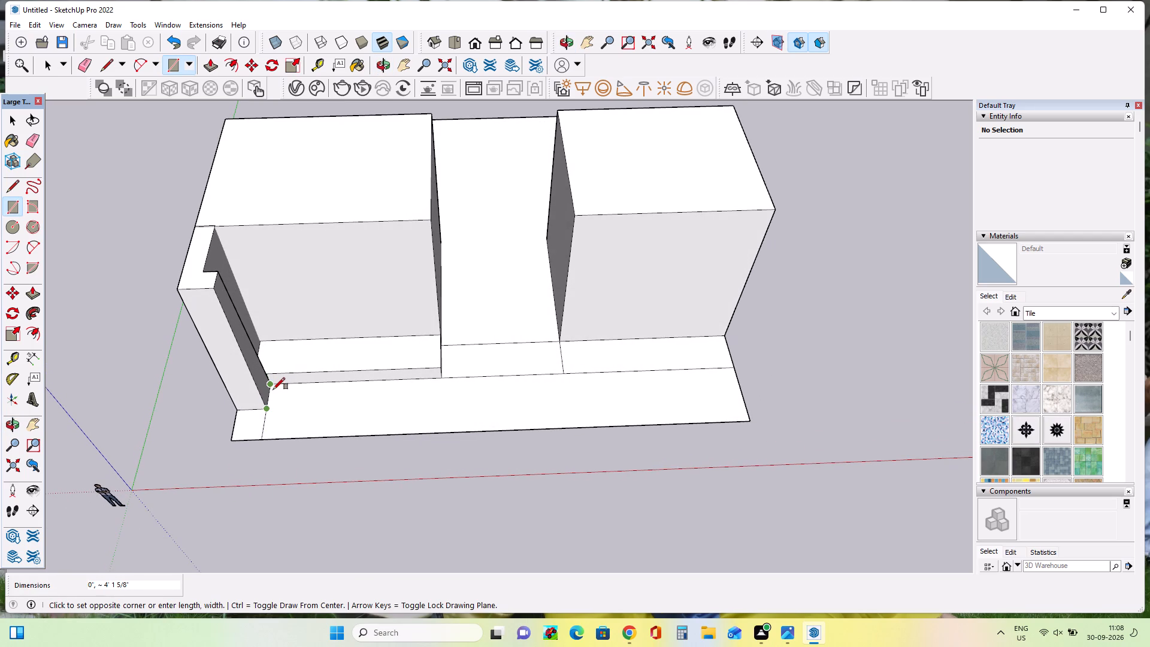
{"action": "scroll", "coordinate": [273, 390], "scroll_direction": "up", "scroll_amount": 9}
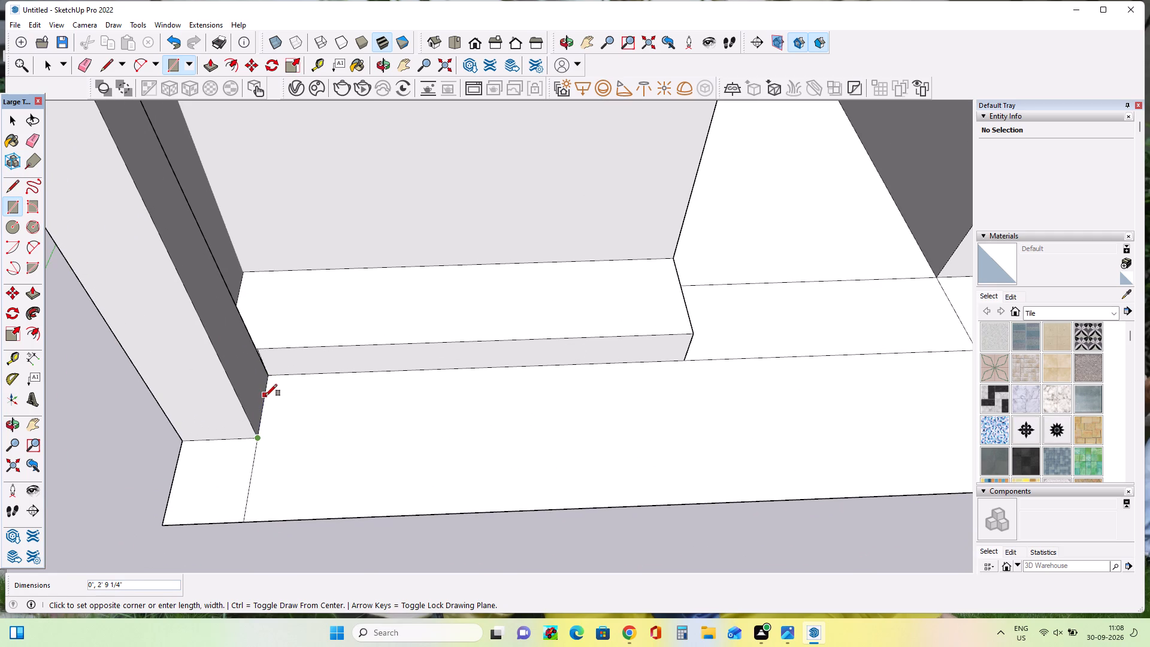
{"action": "left_click", "coordinate": [265, 398]}
{"action": "middle_click", "coordinate": [310, 374]}
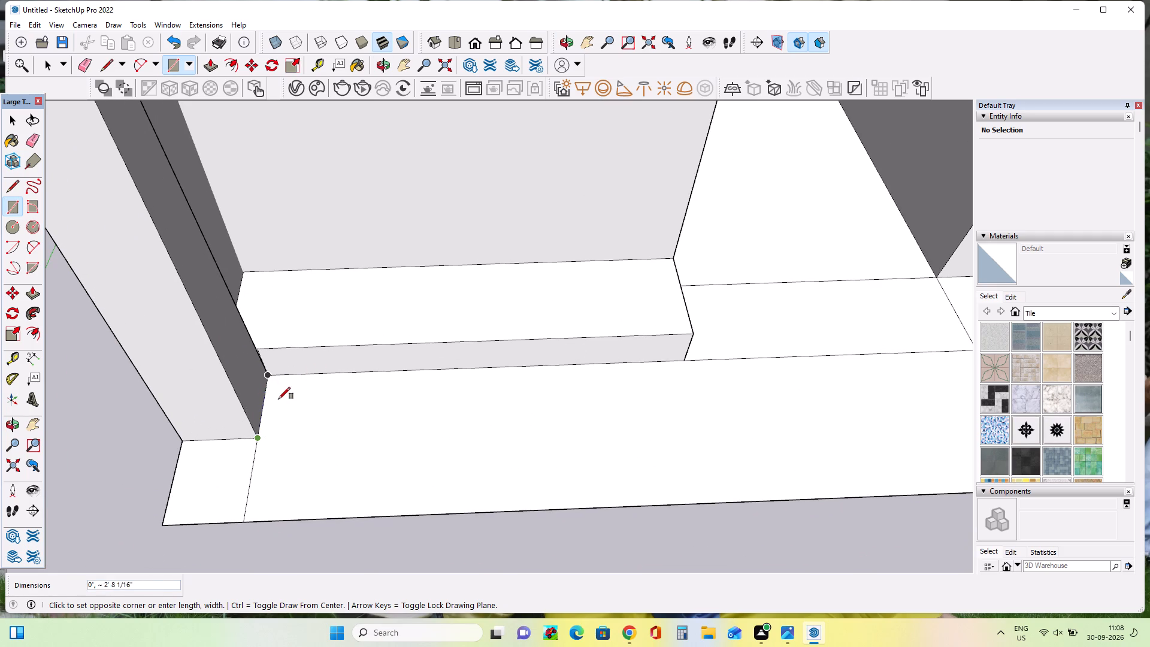
{"action": "left_click", "coordinate": [287, 401]}
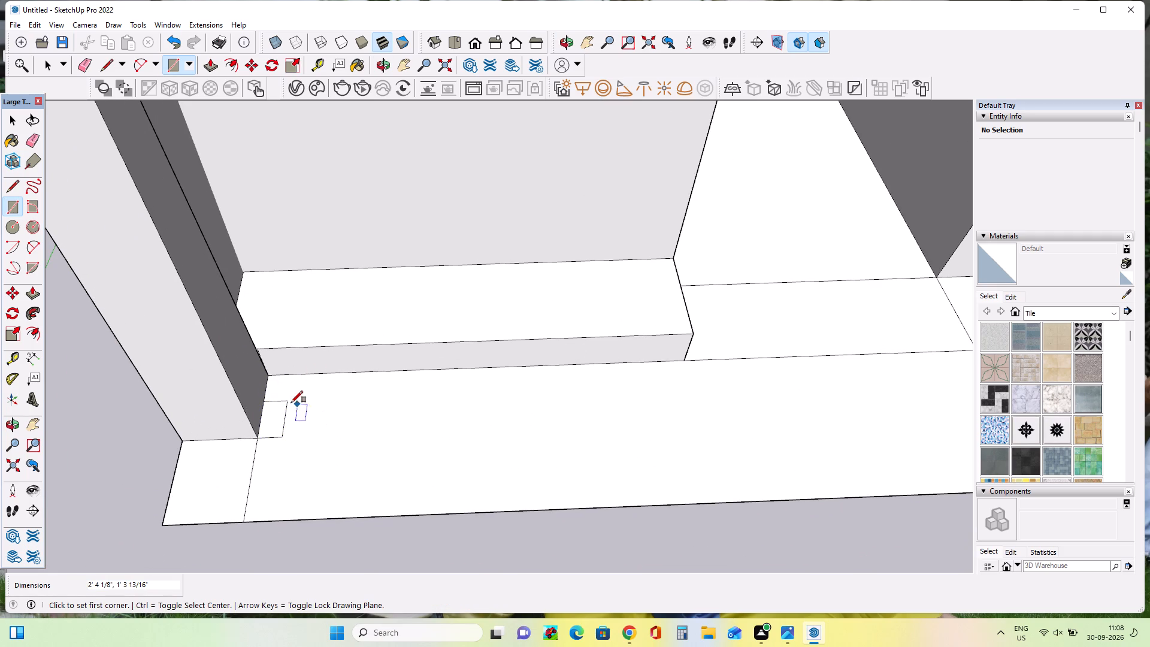
Draw a long rectangle about 64' 8" by 2' 8" from the small rectangle's inner side to the ground strip's far end.
{"action": "scroll", "coordinate": [280, 402], "scroll_direction": "down", "scroll_amount": 12}
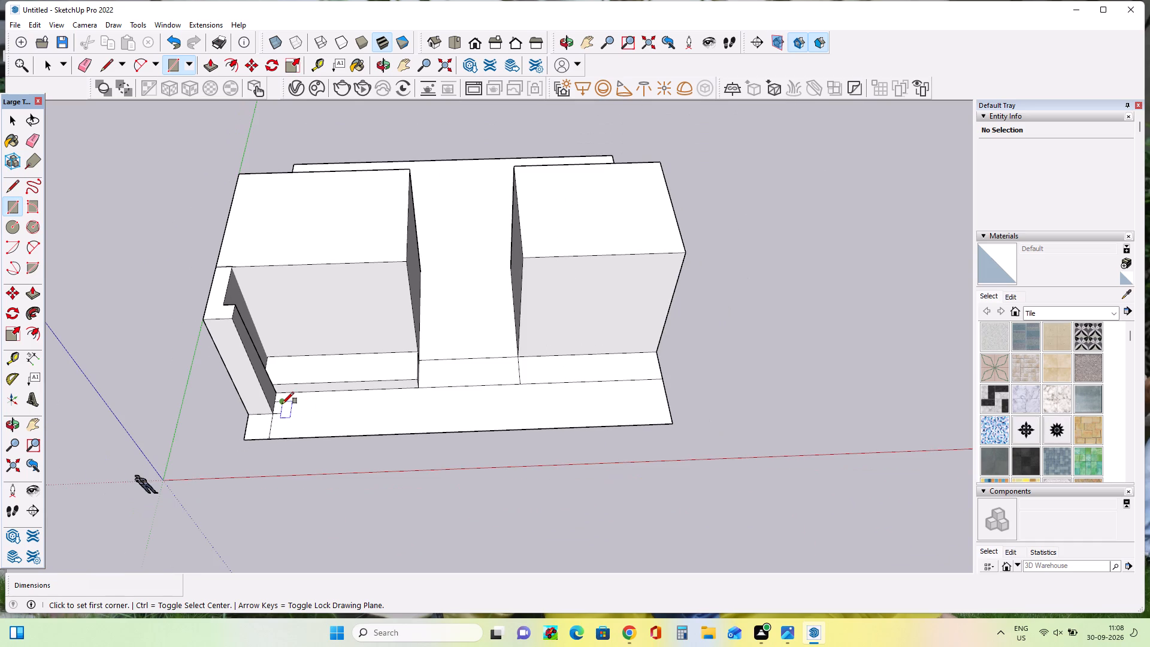
{"action": "left_click", "coordinate": [282, 404]}
{"action": "left_click", "coordinate": [282, 411]}
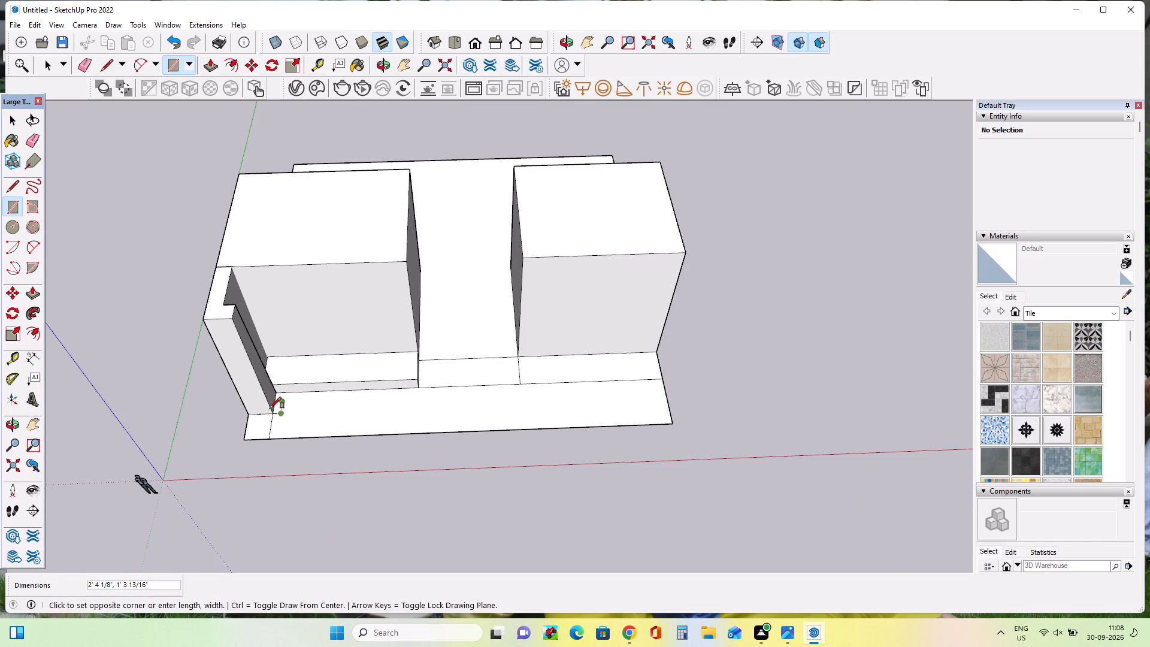
{"action": "left_click_drag", "start_coordinate": [282, 412], "coordinate": [287, 412]}
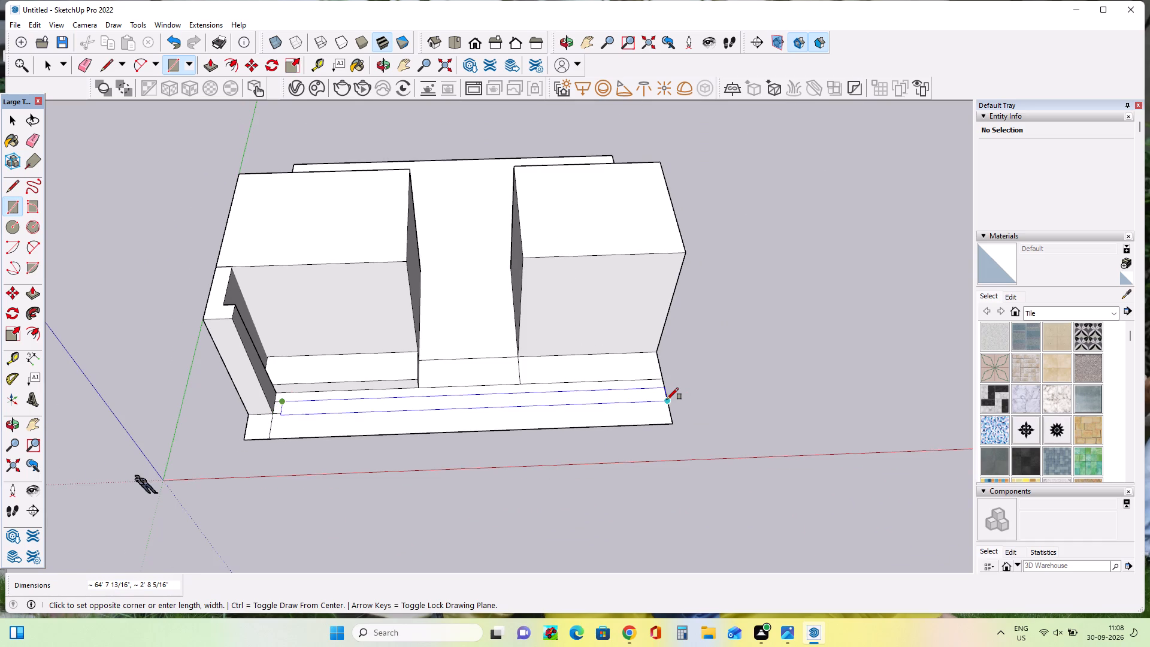
{"action": "left_click", "coordinate": [667, 400]}
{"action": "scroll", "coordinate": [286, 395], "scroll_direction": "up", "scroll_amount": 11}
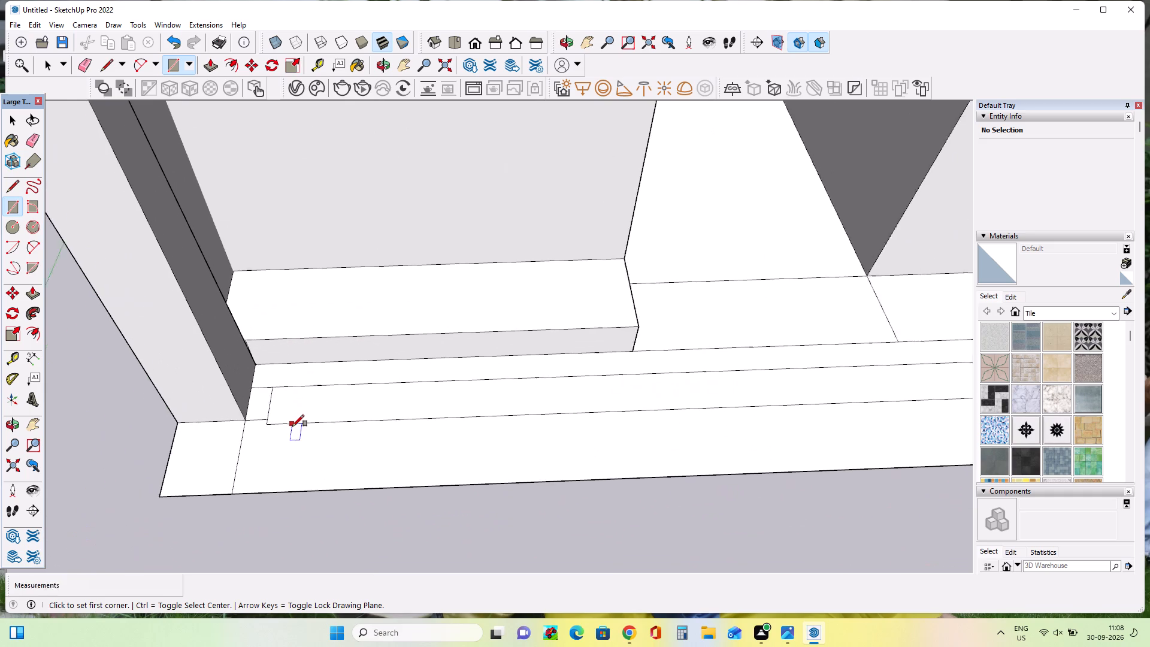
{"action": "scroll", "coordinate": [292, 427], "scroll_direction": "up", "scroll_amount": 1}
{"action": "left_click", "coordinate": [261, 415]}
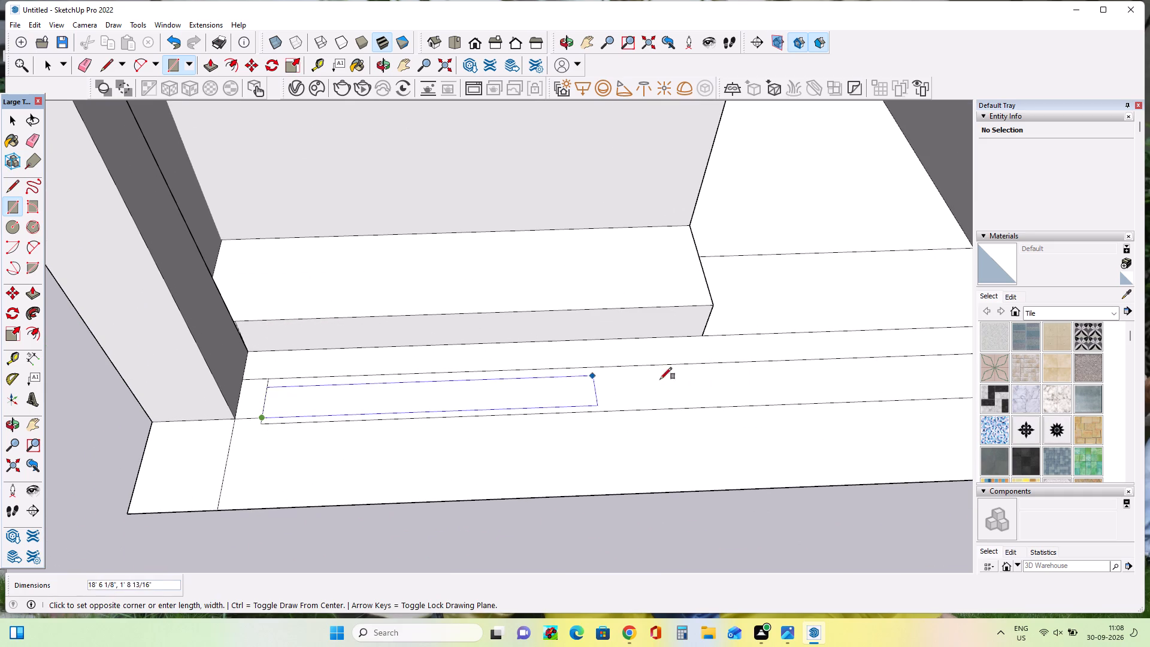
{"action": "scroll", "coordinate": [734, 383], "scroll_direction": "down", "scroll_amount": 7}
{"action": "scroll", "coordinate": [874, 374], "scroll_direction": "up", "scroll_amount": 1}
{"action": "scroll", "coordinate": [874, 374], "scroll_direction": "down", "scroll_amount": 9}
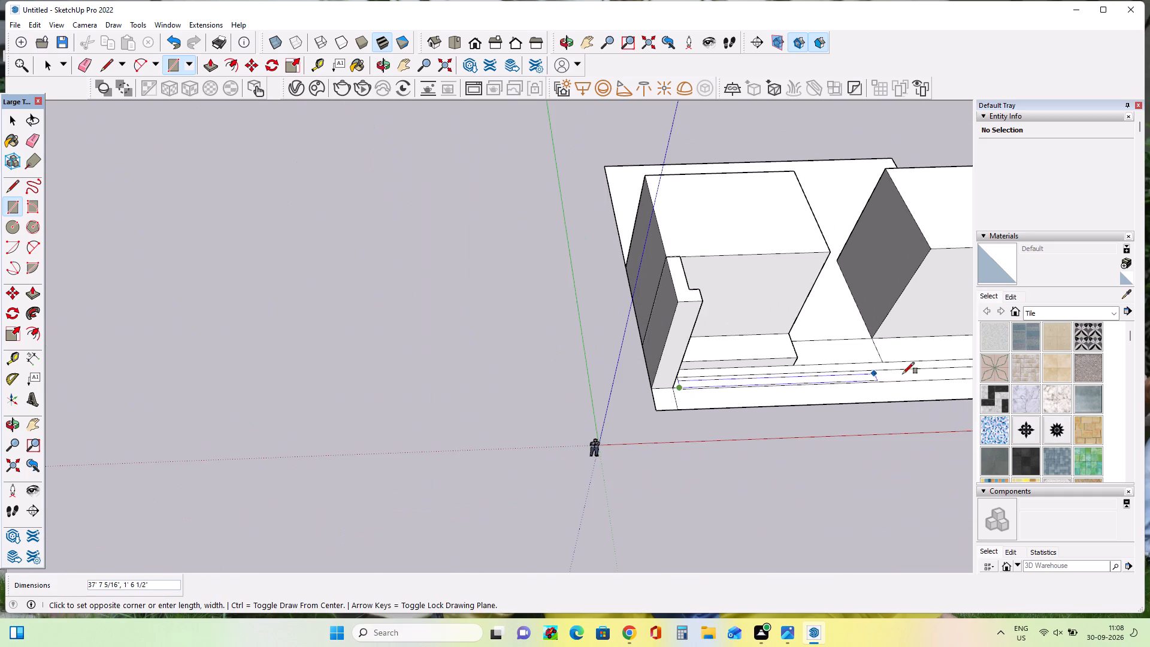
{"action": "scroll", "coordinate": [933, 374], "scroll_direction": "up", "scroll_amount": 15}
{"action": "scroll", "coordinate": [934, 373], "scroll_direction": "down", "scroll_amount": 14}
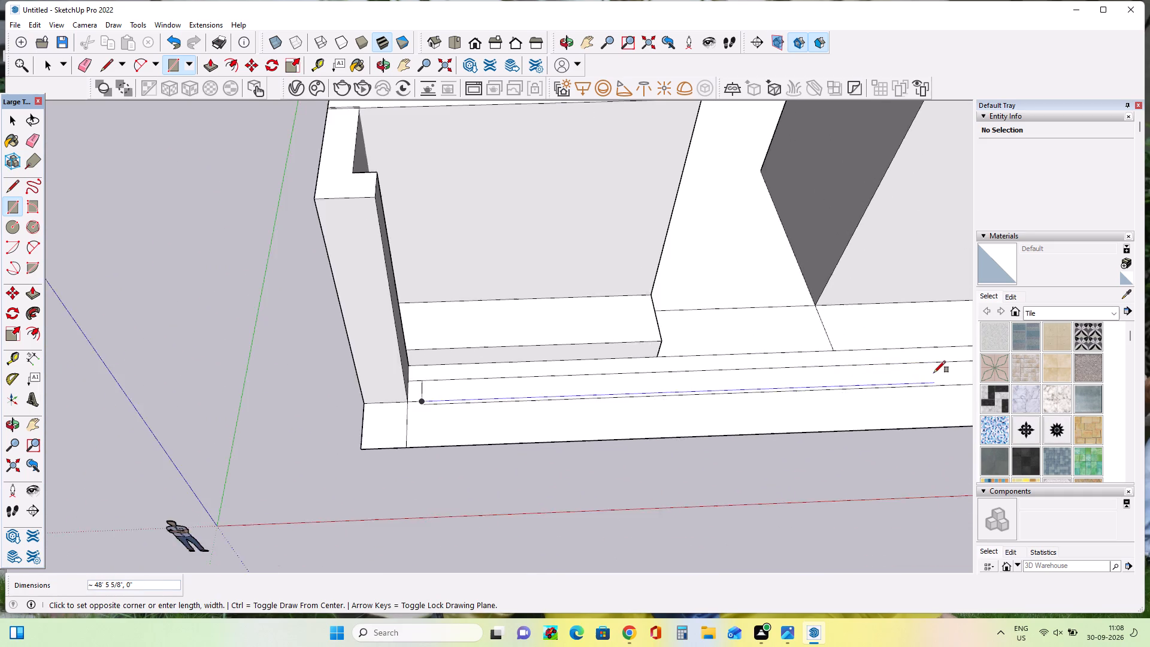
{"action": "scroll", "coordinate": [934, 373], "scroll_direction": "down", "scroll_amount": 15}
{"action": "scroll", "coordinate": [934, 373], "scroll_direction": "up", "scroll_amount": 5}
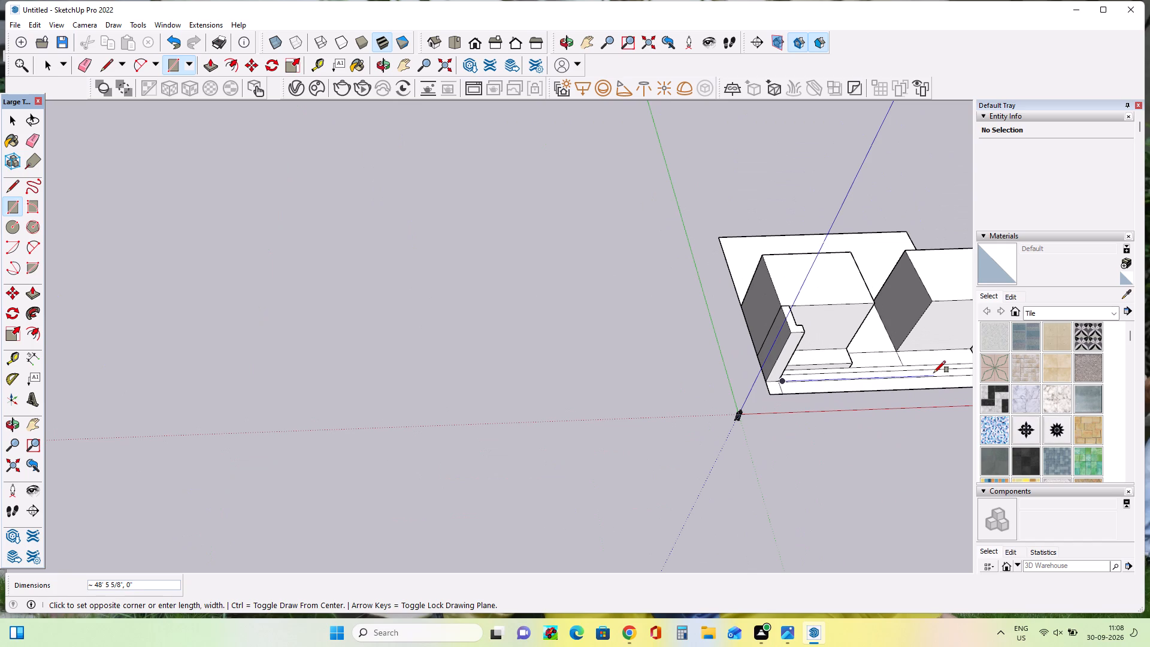
Draw a long rectangle about 65' 5" by 2' 4" on the ground strip, from near the front-left pillar to the slab's far end.
{"action": "left_click", "coordinate": [35, 425]}
{"action": "left_click_drag", "start_coordinate": [401, 336], "coordinate": [123, 368]}
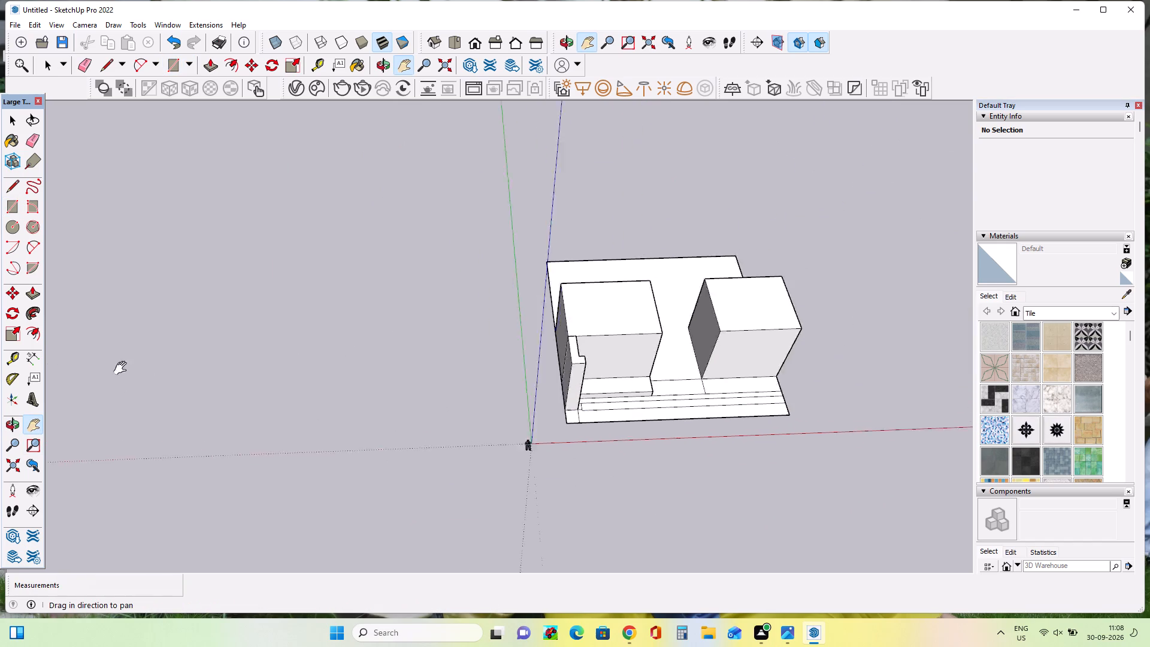
{"action": "left_click_drag", "start_coordinate": [123, 368], "coordinate": [0, 376]}
{"action": "scroll", "coordinate": [435, 422], "scroll_direction": "up", "scroll_amount": 10}
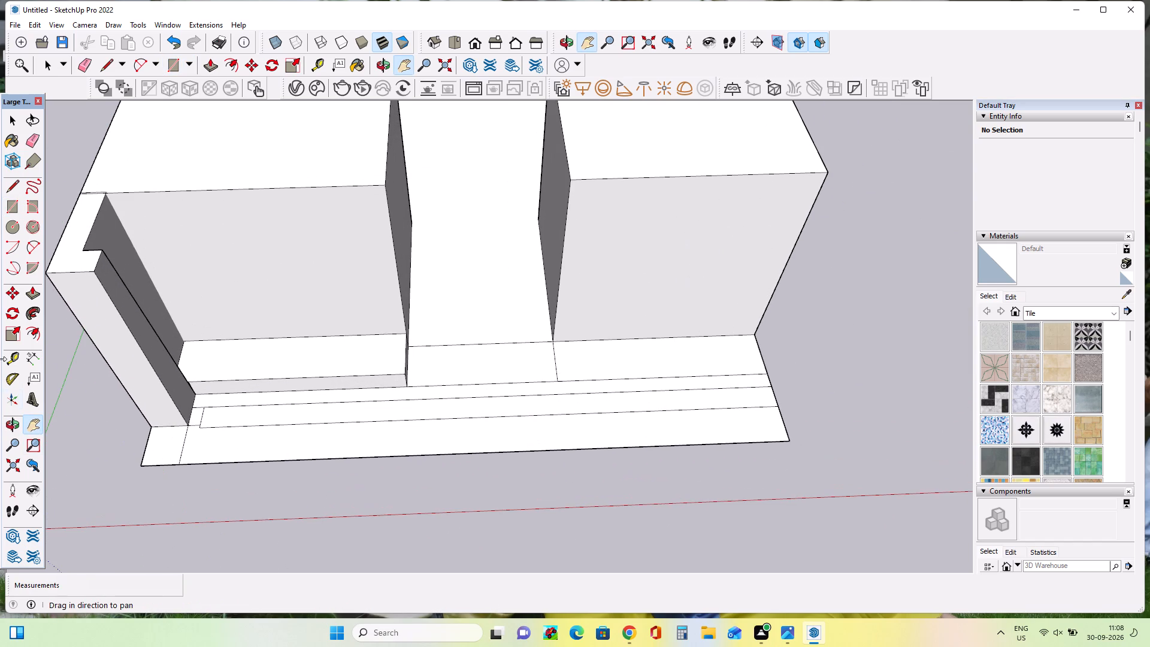
{"action": "left_click", "coordinate": [10, 208]}
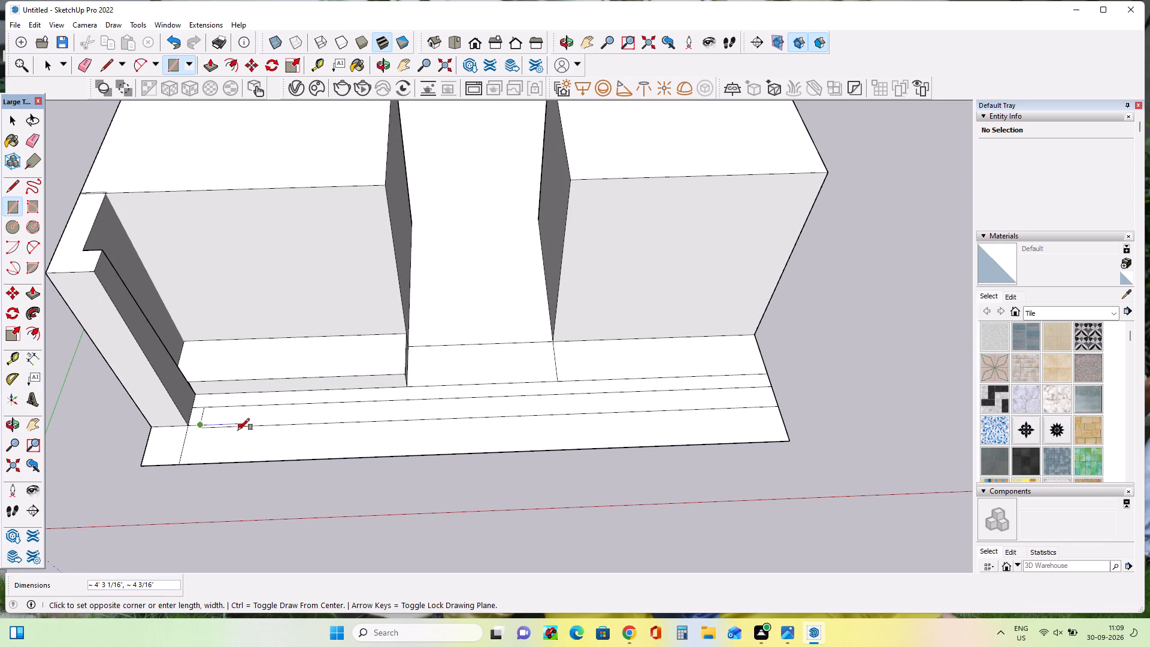
{"action": "left_click", "coordinate": [201, 406]}
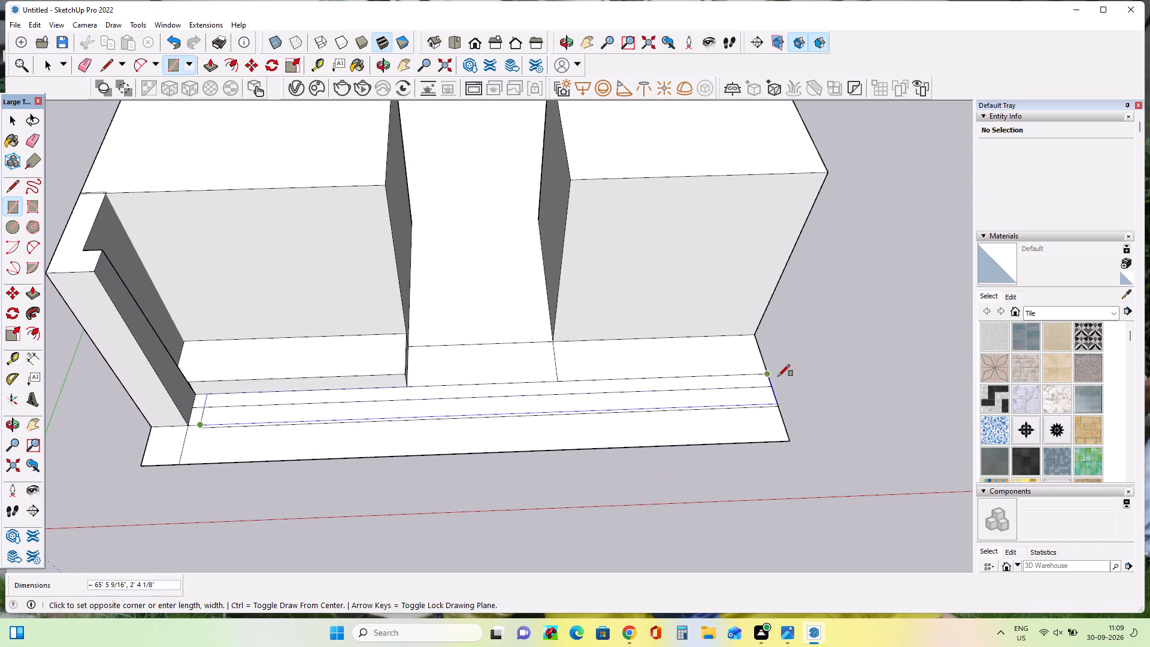
{"action": "left_click", "coordinate": [771, 386]}
Erase the duplicate long front line and the short cross edges near the front-left pillar, leaving one continuous ground strip.
{"action": "scroll", "coordinate": [640, 427], "scroll_direction": "up", "scroll_amount": 4}
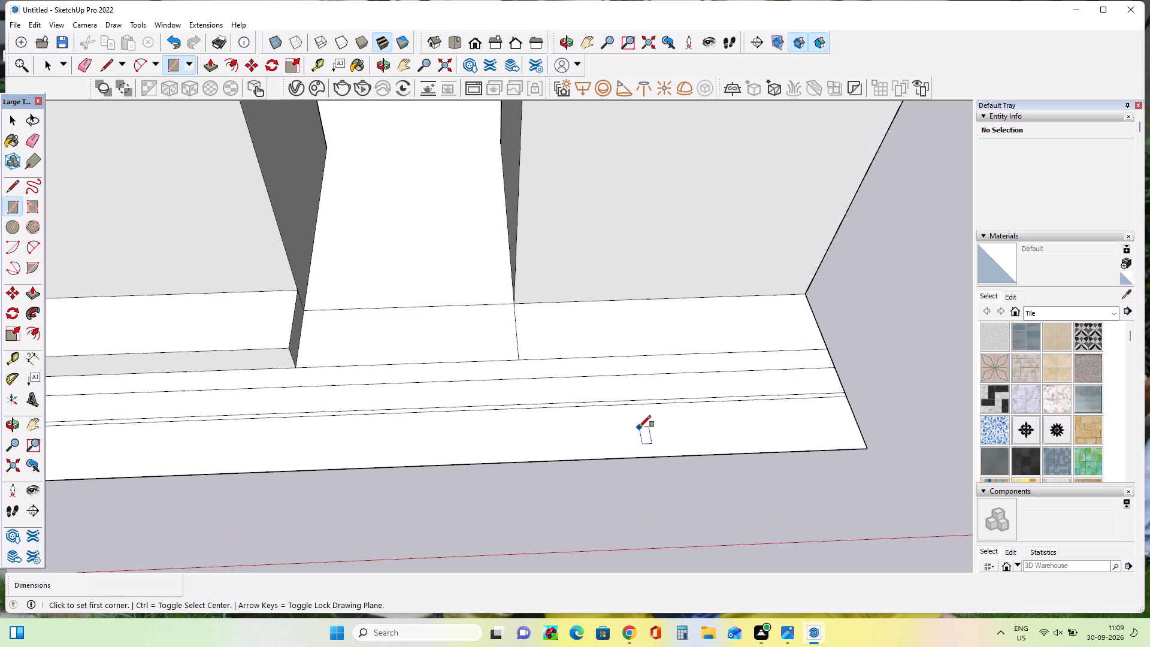
{"action": "scroll", "coordinate": [639, 427], "scroll_direction": "down", "scroll_amount": 4}
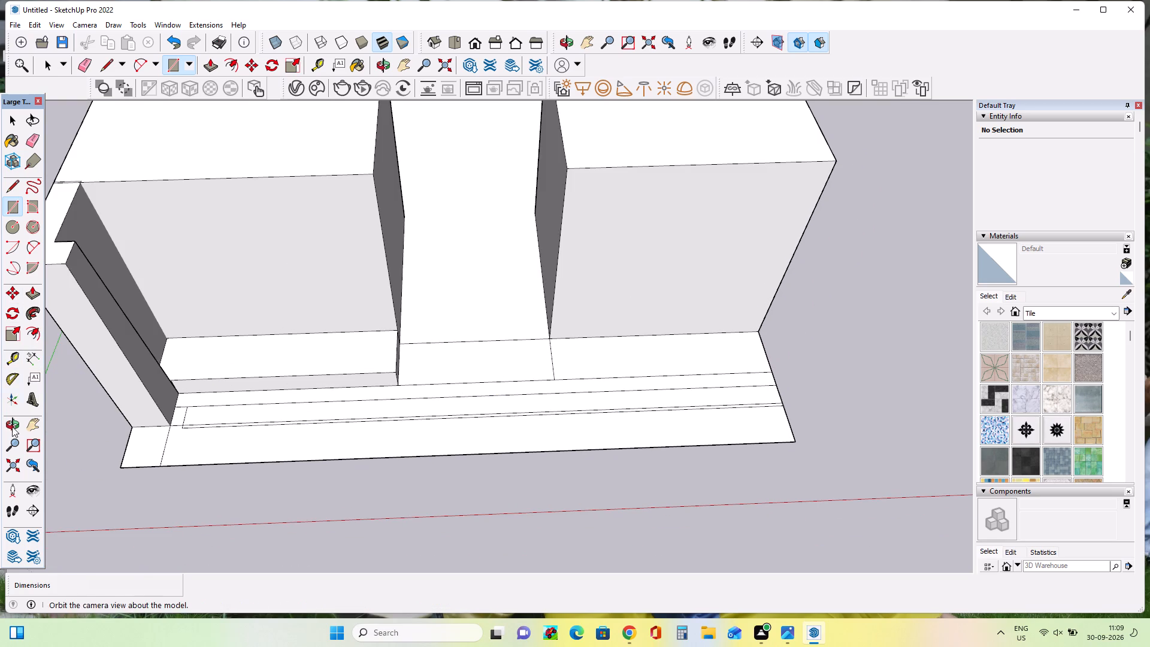
{"action": "left_click", "coordinate": [28, 423]}
{"action": "scroll", "coordinate": [256, 415], "scroll_direction": "up", "scroll_amount": 4}
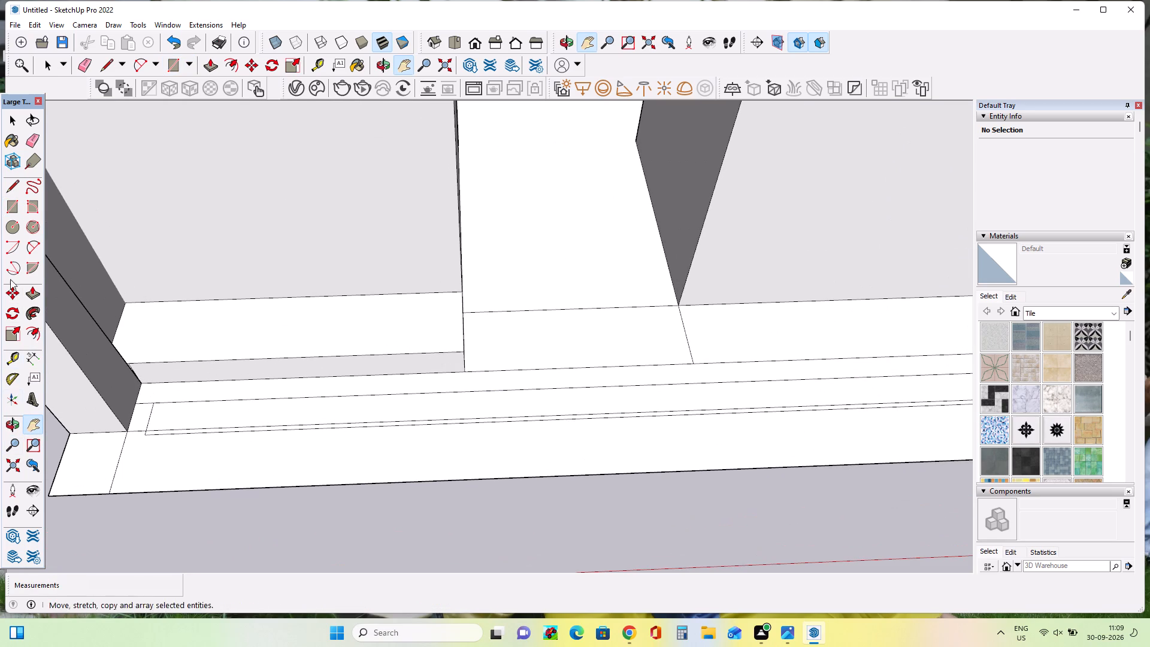
{"action": "left_click", "coordinate": [34, 144]}
{"action": "scroll", "coordinate": [334, 436], "scroll_direction": "up", "scroll_amount": 3}
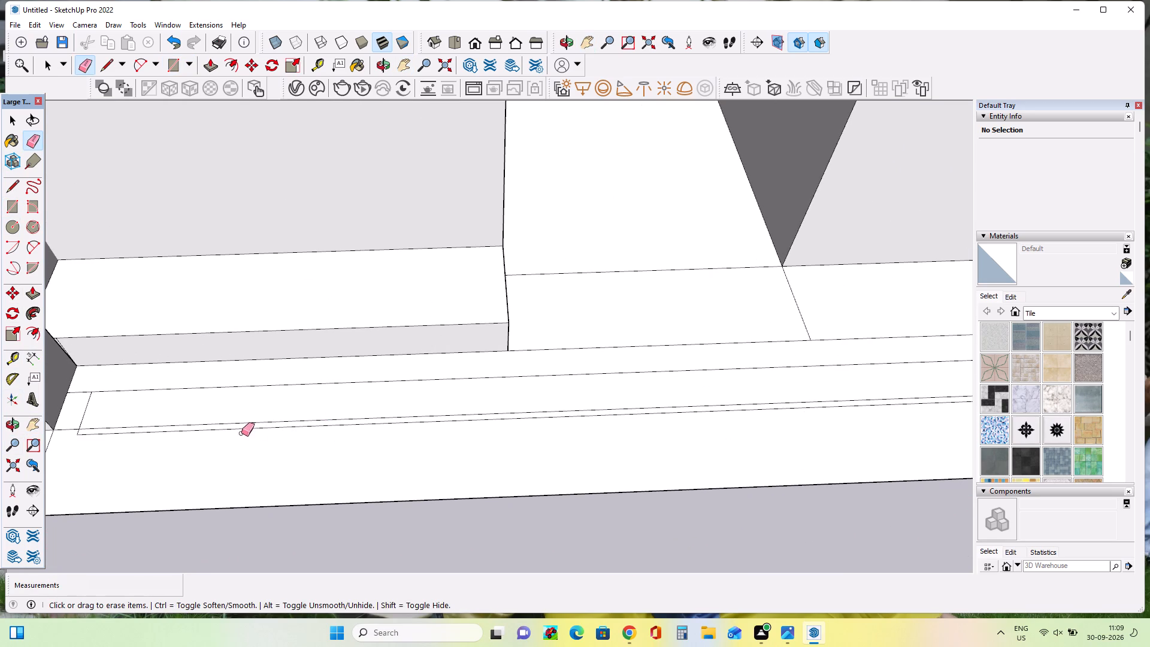
{"action": "left_click", "coordinate": [214, 431]}
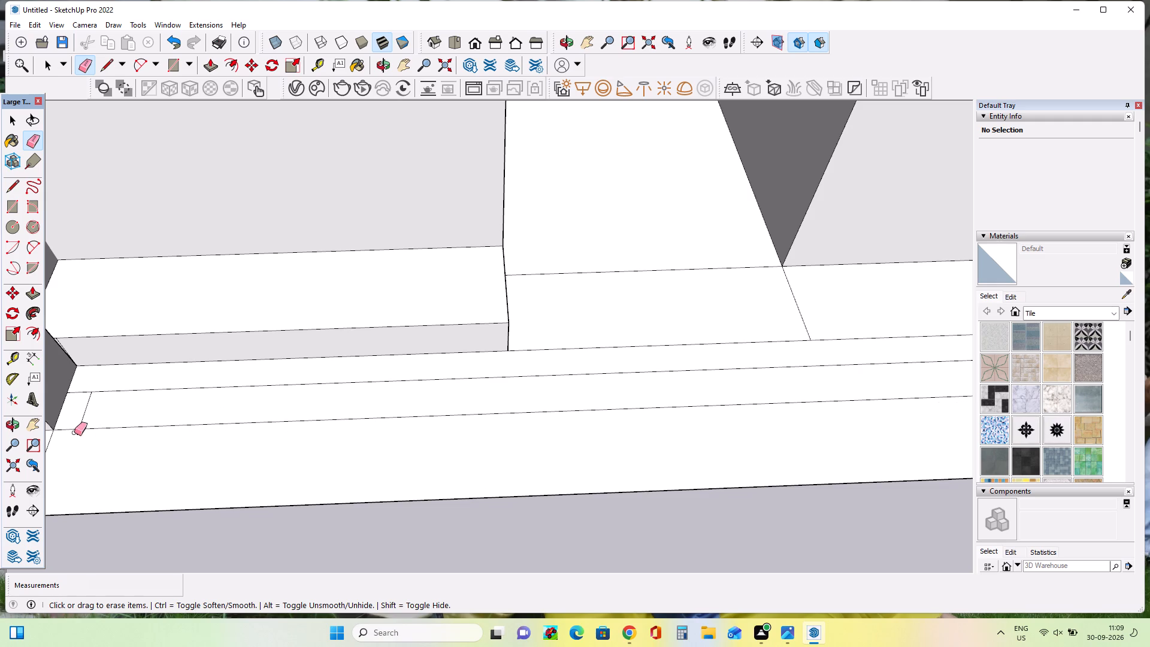
{"action": "left_click", "coordinate": [79, 434]}
{"action": "left_click", "coordinate": [83, 413]}
{"action": "scroll", "coordinate": [288, 406], "scroll_direction": "down", "scroll_amount": 4}
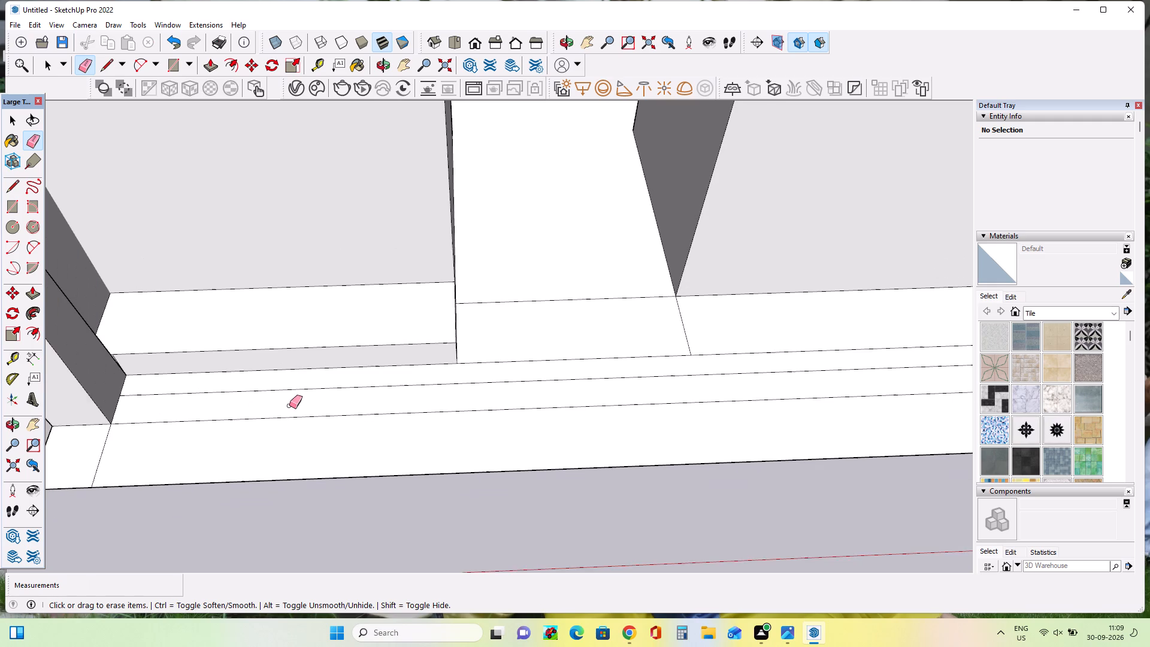
Push/Pull the front face of the low step before the left block back about 9".
{"action": "scroll", "coordinate": [289, 406], "scroll_direction": "down", "scroll_amount": 4}
{"action": "middle_click_drag", "start_coordinate": [285, 413], "coordinate": [11, 503]}
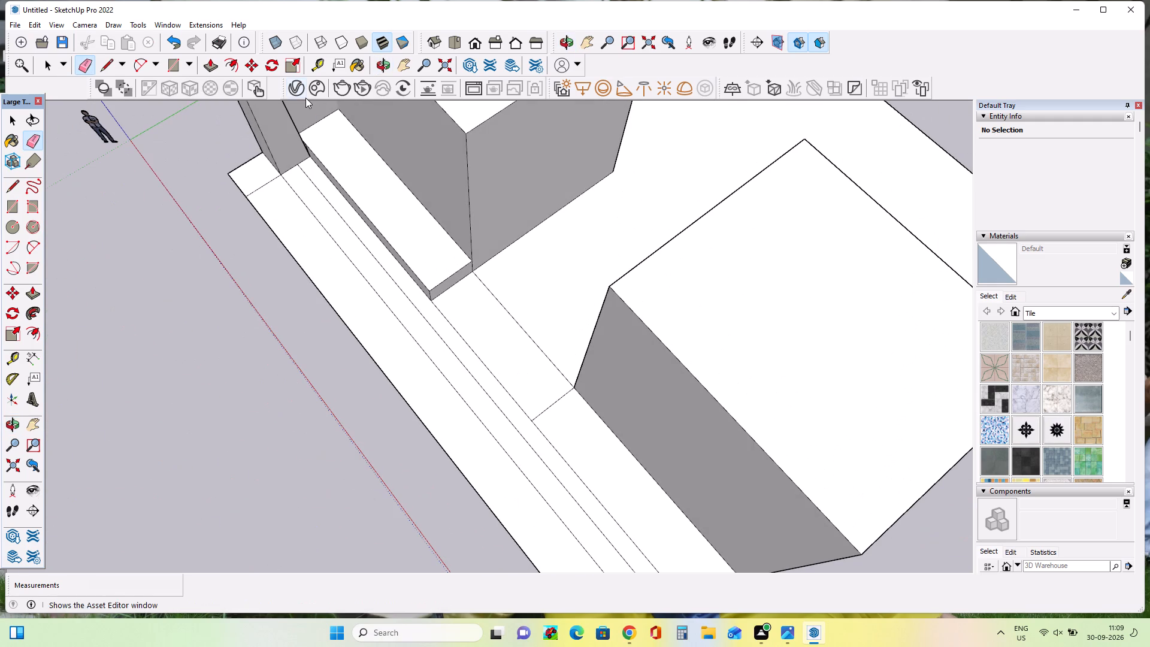
{"action": "scroll", "coordinate": [305, 98], "scroll_direction": "up", "scroll_amount": 4}
{"action": "scroll", "coordinate": [312, 157], "scroll_direction": "up", "scroll_amount": 5}
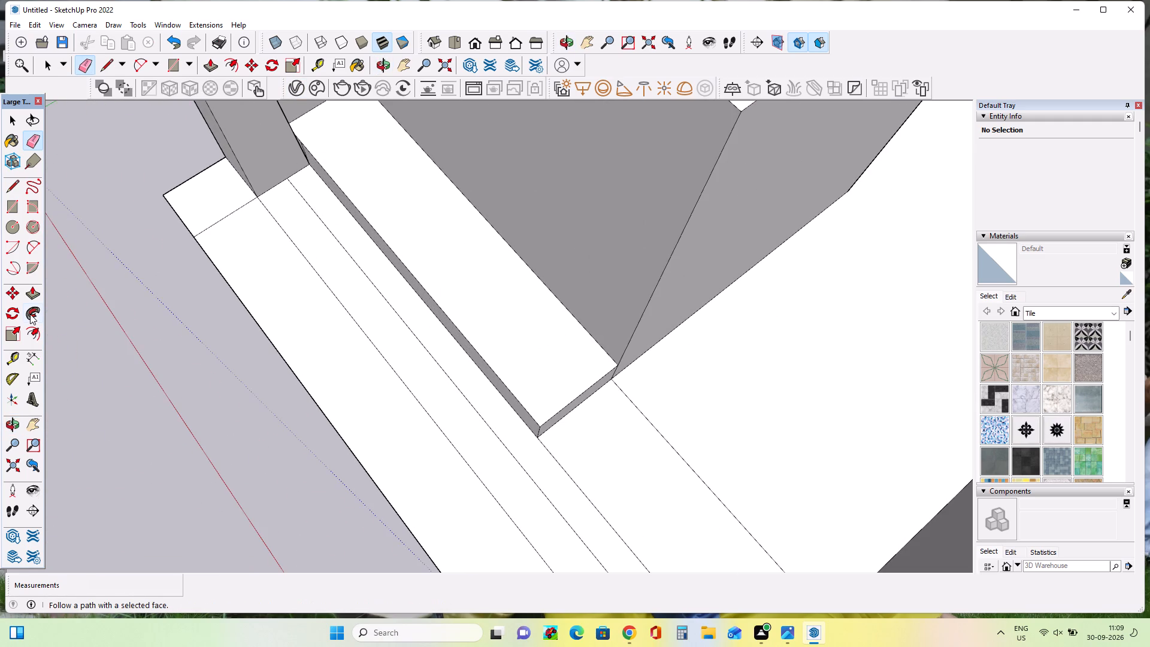
{"action": "left_click", "coordinate": [38, 285]}
{"action": "left_click", "coordinate": [38, 292]}
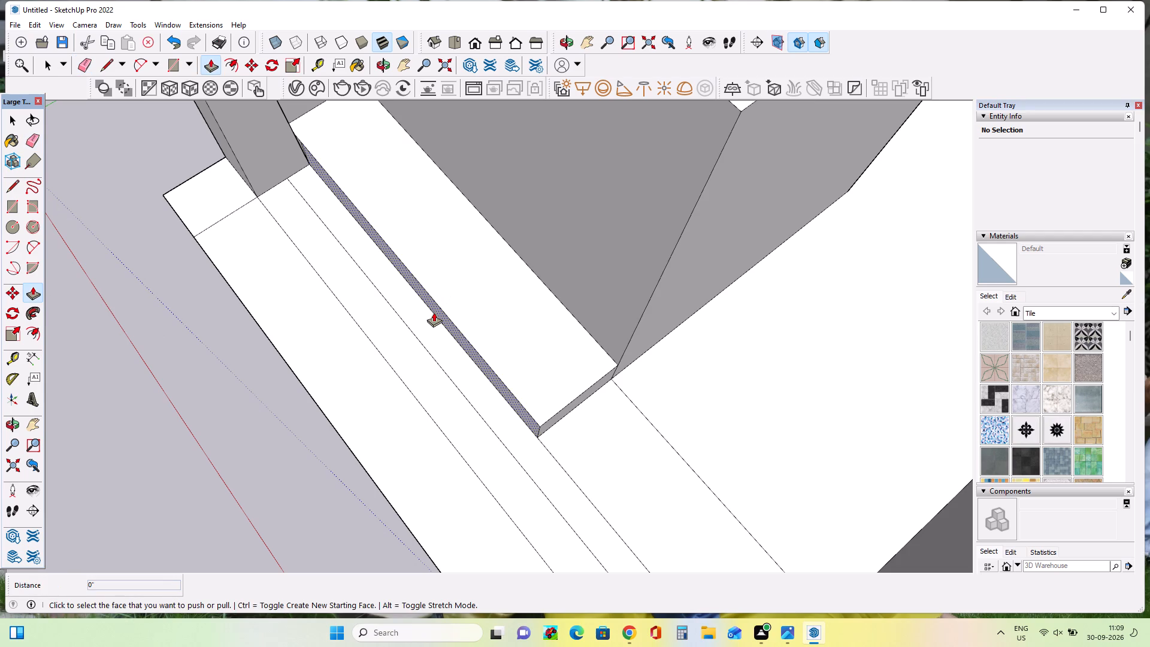
{"action": "left_click", "coordinate": [434, 312]}
{"action": "left_click", "coordinate": [444, 307]}
Push/Pull the low step's remaining end face behind the front-left pillar back about 9", flush with the step's front.
{"action": "middle_click_drag", "start_coordinate": [447, 271], "coordinate": [399, 270]}
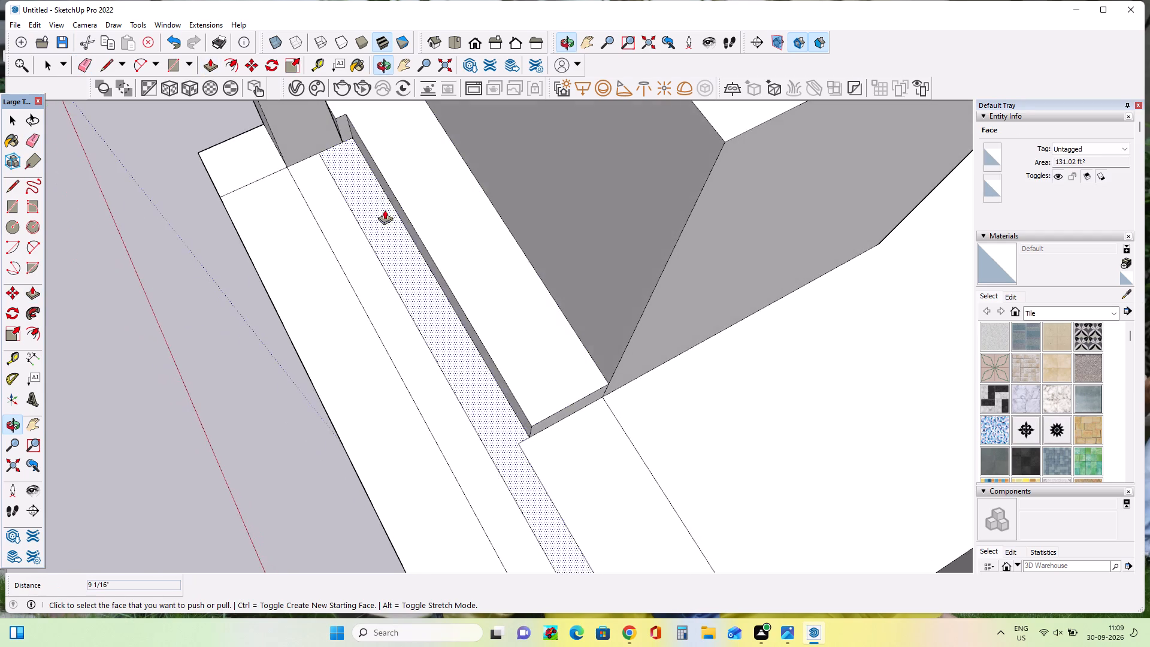
{"action": "scroll", "coordinate": [365, 115], "scroll_direction": "up", "scroll_amount": 14}
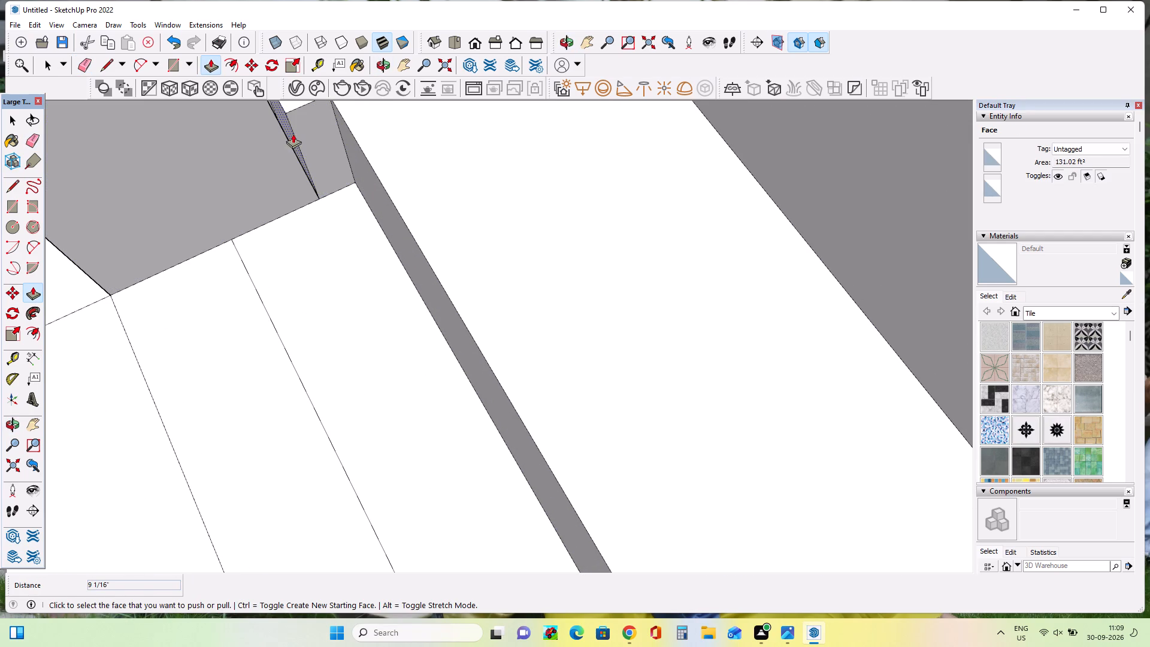
{"action": "left_click", "coordinate": [293, 134]}
{"action": "left_click", "coordinate": [349, 129]}
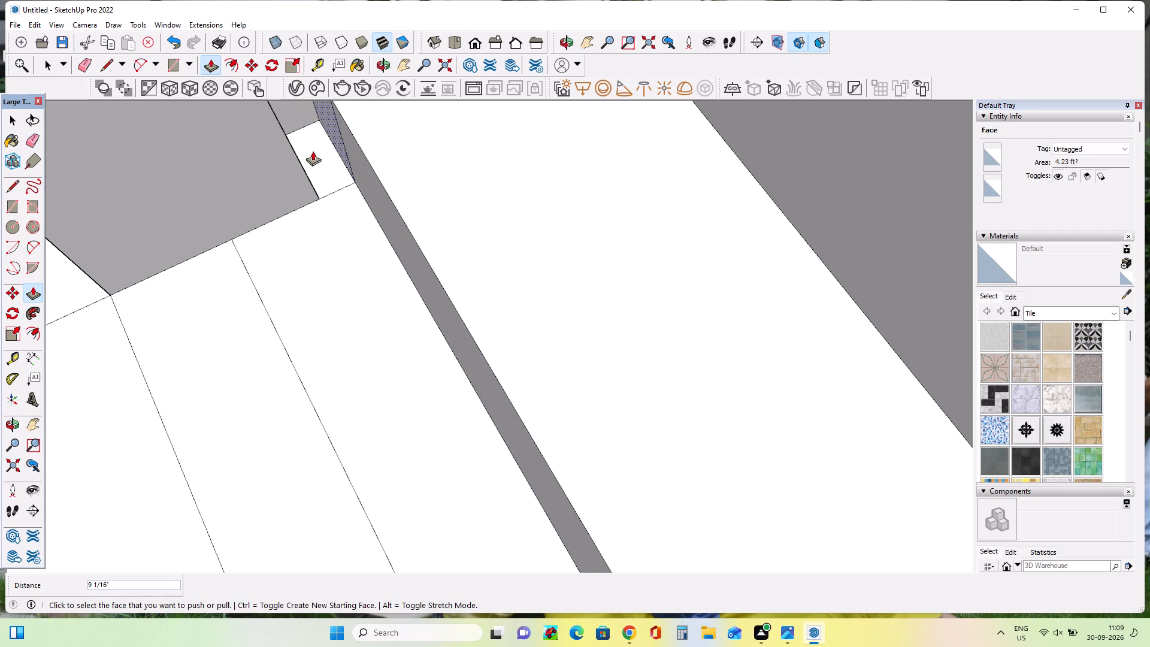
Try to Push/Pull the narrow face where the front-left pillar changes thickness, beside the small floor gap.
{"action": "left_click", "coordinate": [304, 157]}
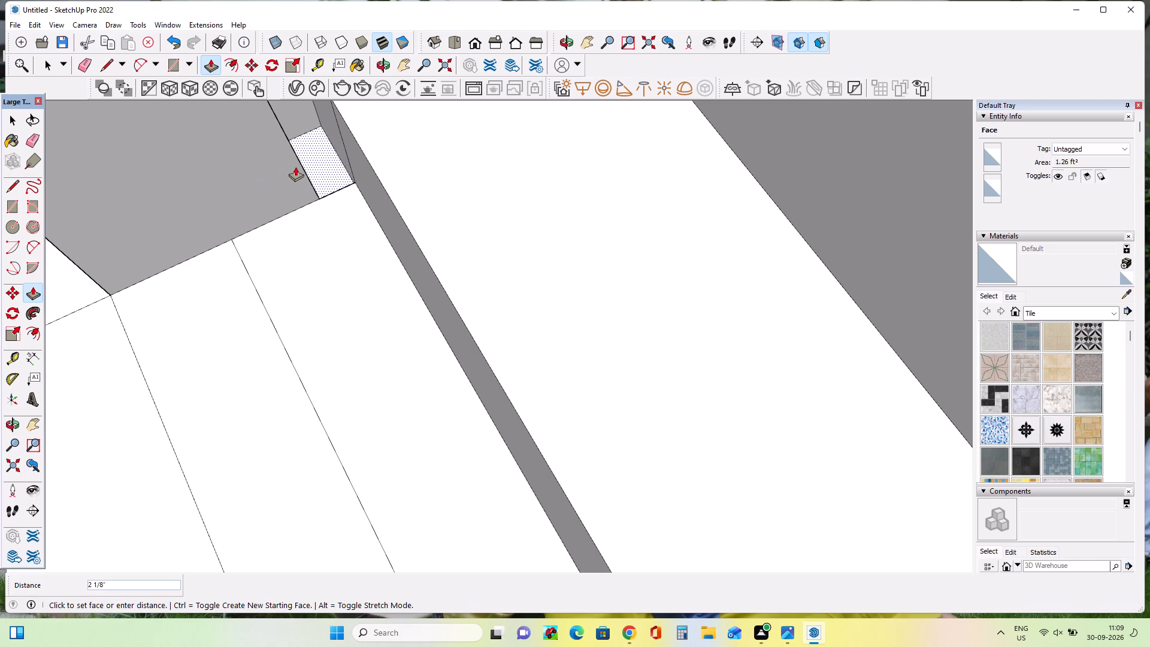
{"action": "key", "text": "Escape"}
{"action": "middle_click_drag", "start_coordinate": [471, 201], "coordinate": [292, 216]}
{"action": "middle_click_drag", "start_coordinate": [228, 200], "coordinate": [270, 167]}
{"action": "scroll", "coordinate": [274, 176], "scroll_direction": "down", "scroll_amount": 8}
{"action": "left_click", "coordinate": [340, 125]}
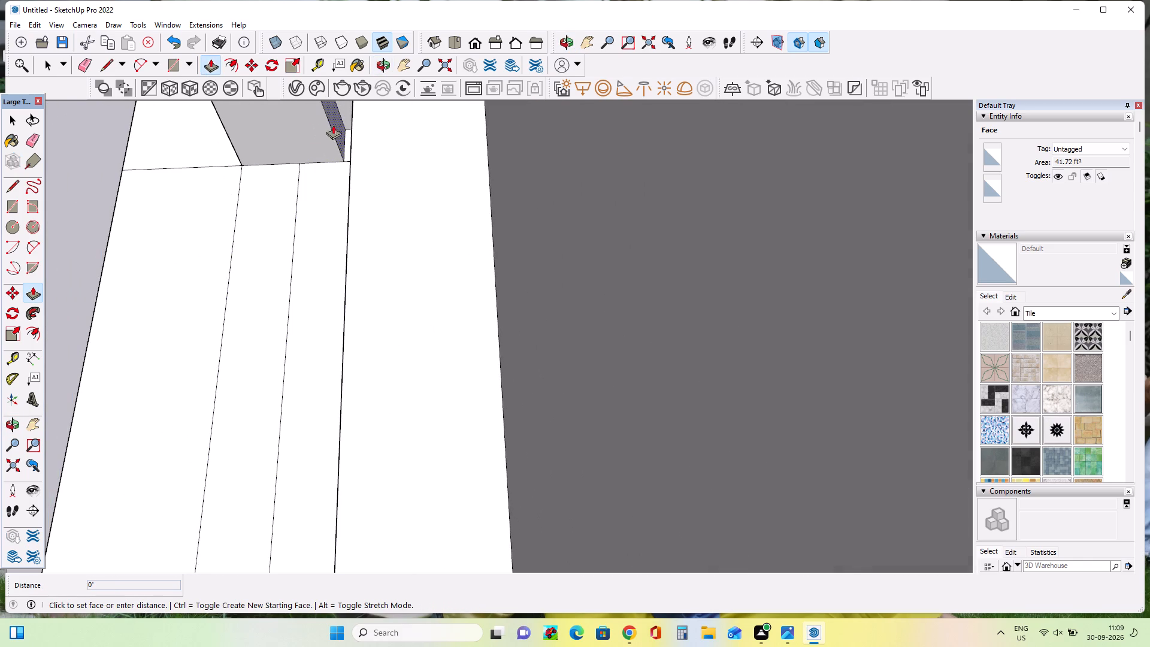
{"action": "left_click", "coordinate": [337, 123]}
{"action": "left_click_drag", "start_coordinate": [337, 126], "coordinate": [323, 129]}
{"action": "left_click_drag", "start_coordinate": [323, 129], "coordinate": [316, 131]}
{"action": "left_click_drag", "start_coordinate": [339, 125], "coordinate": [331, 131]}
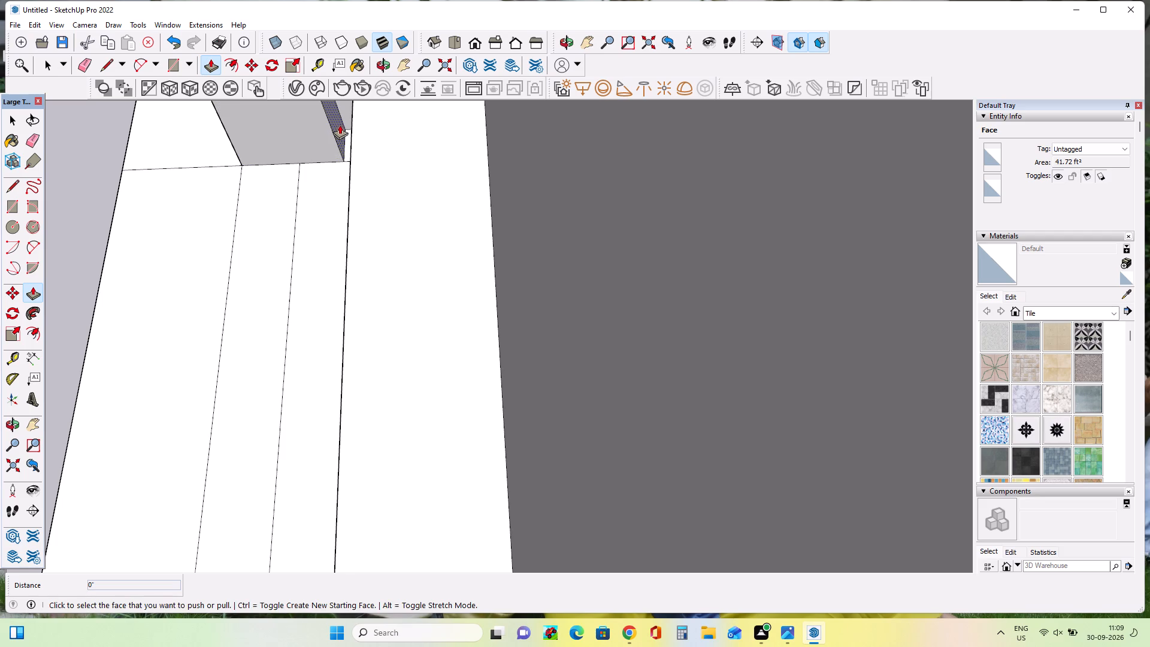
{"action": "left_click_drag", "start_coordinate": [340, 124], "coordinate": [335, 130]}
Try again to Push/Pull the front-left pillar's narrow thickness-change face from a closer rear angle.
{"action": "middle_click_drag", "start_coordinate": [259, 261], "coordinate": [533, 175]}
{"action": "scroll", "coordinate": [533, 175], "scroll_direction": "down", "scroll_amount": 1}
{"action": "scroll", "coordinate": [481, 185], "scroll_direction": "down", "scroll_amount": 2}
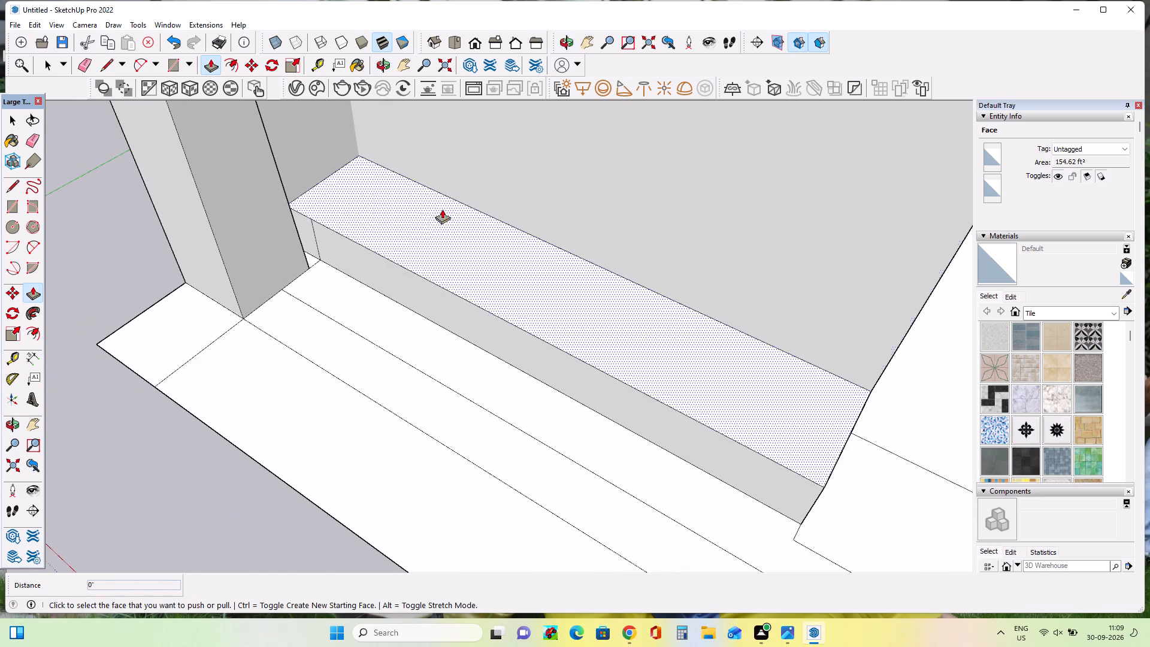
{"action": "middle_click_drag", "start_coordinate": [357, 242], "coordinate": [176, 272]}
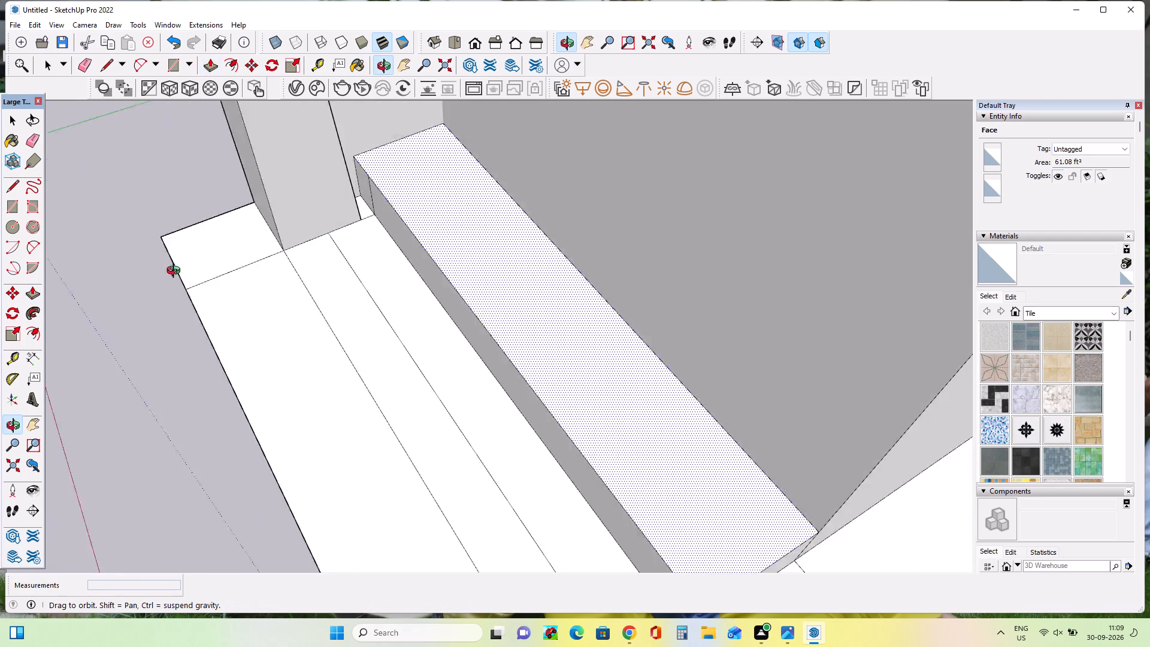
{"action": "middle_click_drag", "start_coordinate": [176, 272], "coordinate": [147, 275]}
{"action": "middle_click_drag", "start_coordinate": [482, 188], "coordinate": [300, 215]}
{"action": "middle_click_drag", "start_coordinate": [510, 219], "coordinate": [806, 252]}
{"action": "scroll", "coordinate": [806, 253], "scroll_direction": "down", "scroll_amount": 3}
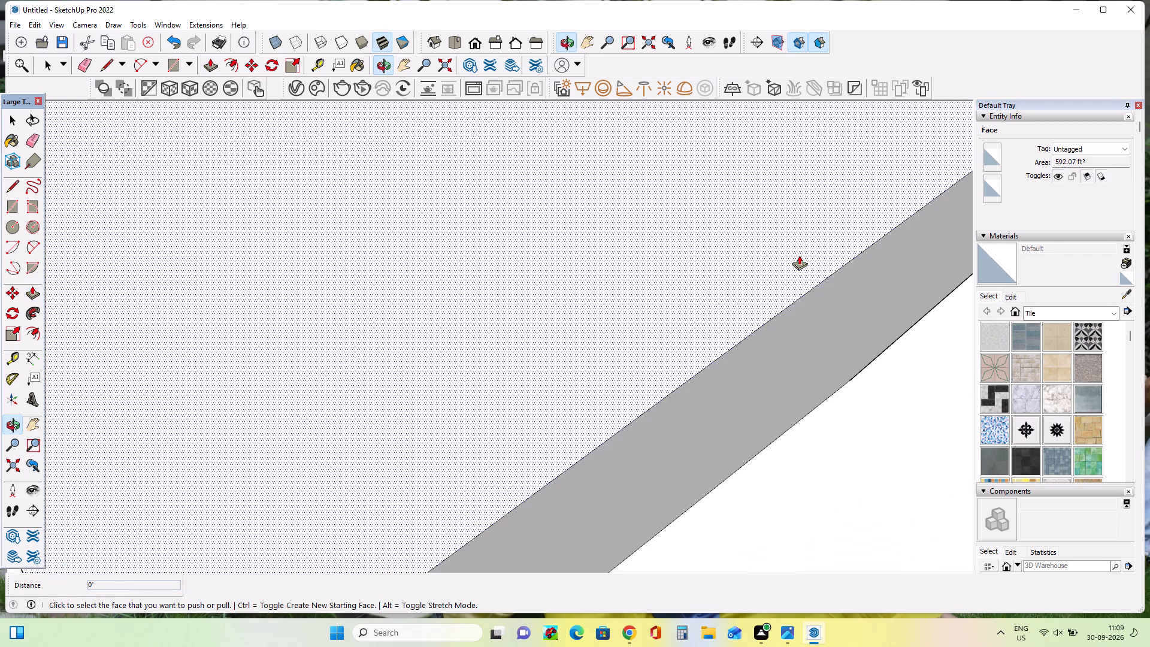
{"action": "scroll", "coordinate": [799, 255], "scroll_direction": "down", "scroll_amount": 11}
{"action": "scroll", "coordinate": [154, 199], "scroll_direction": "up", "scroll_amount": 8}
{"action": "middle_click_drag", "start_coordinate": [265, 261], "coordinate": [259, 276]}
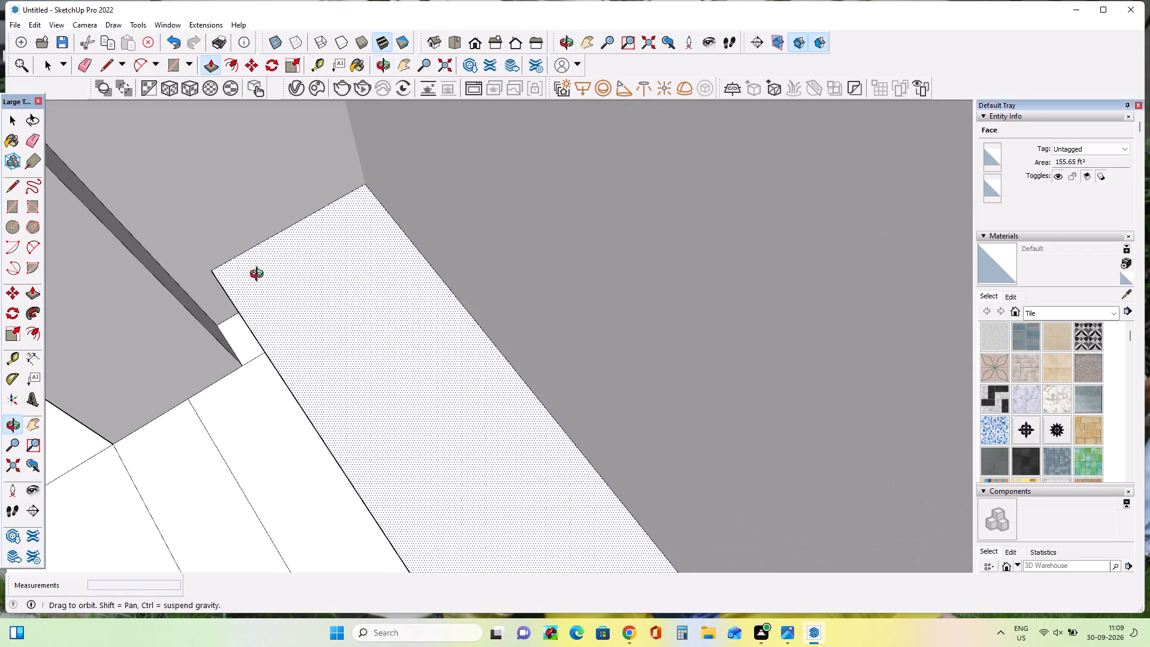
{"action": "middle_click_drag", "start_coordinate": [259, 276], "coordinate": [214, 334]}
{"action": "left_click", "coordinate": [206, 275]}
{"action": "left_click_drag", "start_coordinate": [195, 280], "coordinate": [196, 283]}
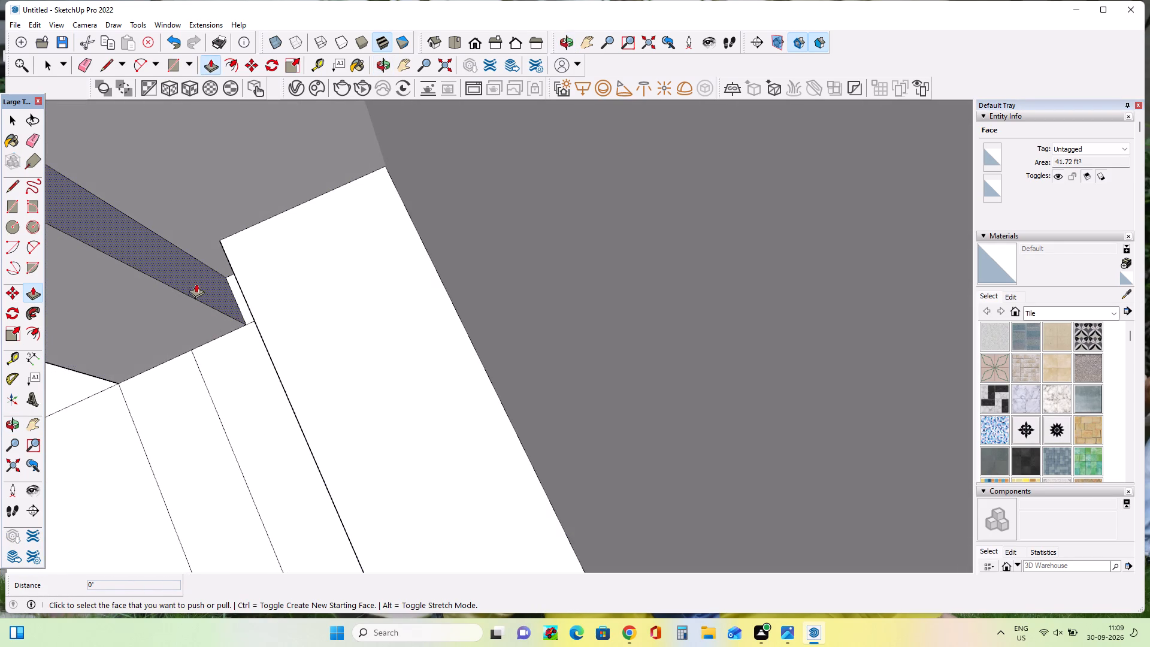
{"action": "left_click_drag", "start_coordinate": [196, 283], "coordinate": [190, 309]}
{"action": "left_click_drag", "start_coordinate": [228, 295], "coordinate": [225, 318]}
Push/Pull the narrow ground strip running from the front-left pillar to the slab's far end up about 3' 9".
{"action": "scroll", "coordinate": [349, 285], "scroll_direction": "down", "scroll_amount": 6}
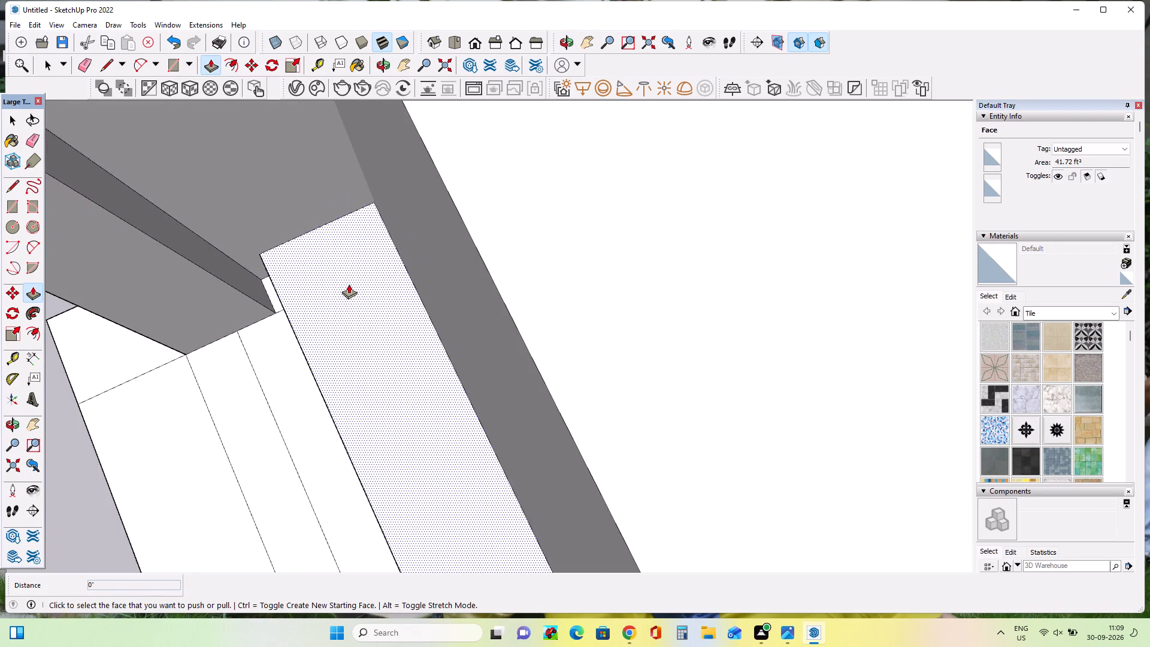
{"action": "scroll", "coordinate": [349, 284], "scroll_direction": "down", "scroll_amount": 5}
{"action": "scroll", "coordinate": [277, 309], "scroll_direction": "down", "scroll_amount": 1}
{"action": "middle_click_drag", "start_coordinate": [278, 311], "coordinate": [622, 128]}
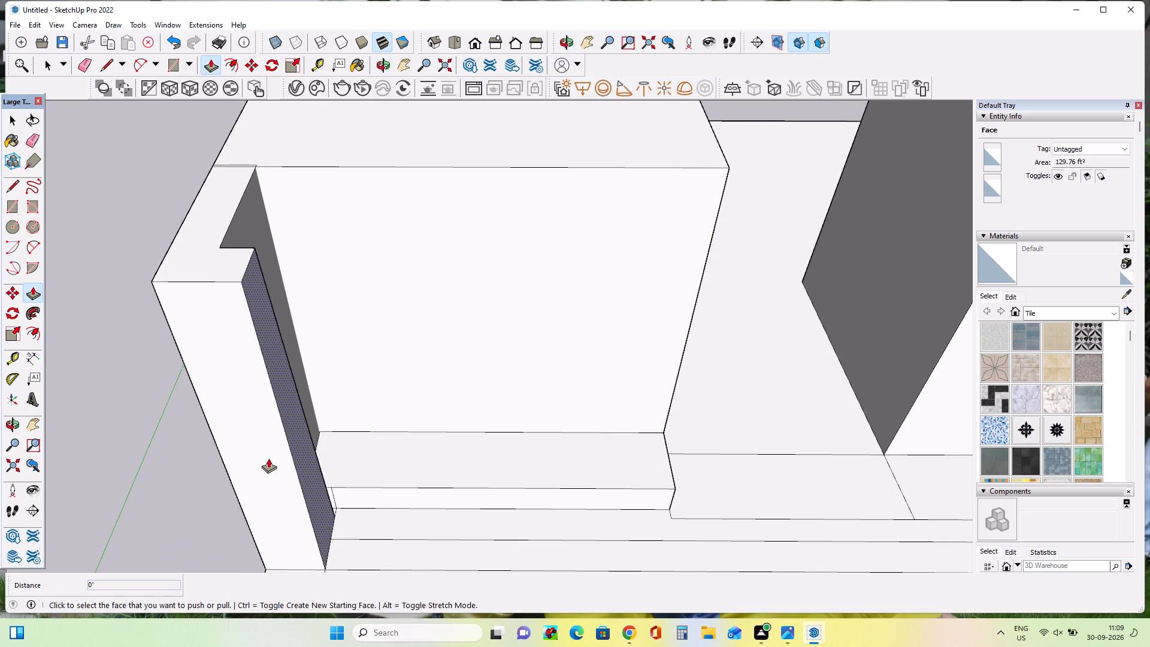
{"action": "scroll", "coordinate": [270, 456], "scroll_direction": "down", "scroll_amount": 9}
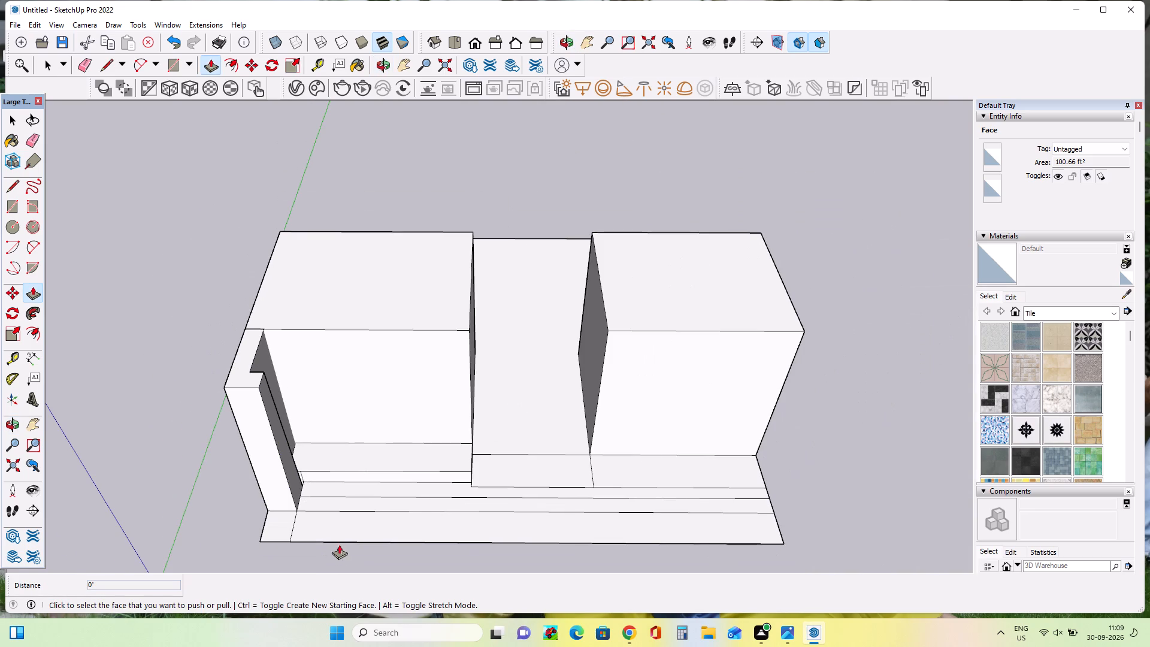
{"action": "middle_click_drag", "start_coordinate": [326, 513], "coordinate": [304, 521]}
{"action": "scroll", "coordinate": [304, 521], "scroll_direction": "down", "scroll_amount": 1}
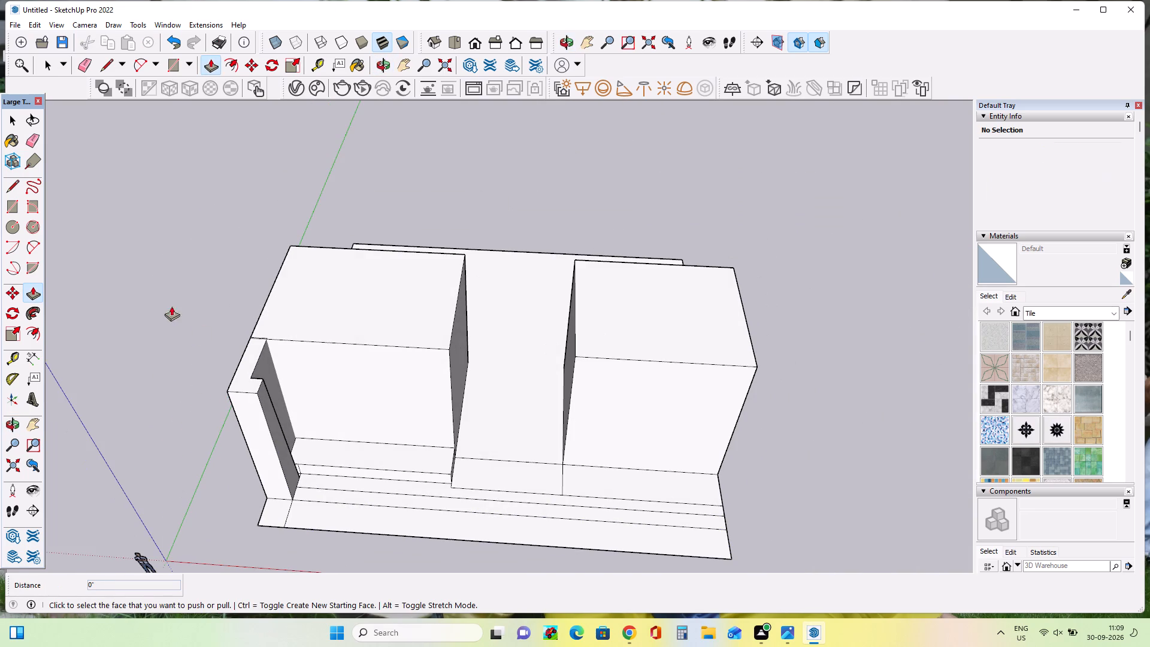
{"action": "left_click", "coordinate": [32, 295]}
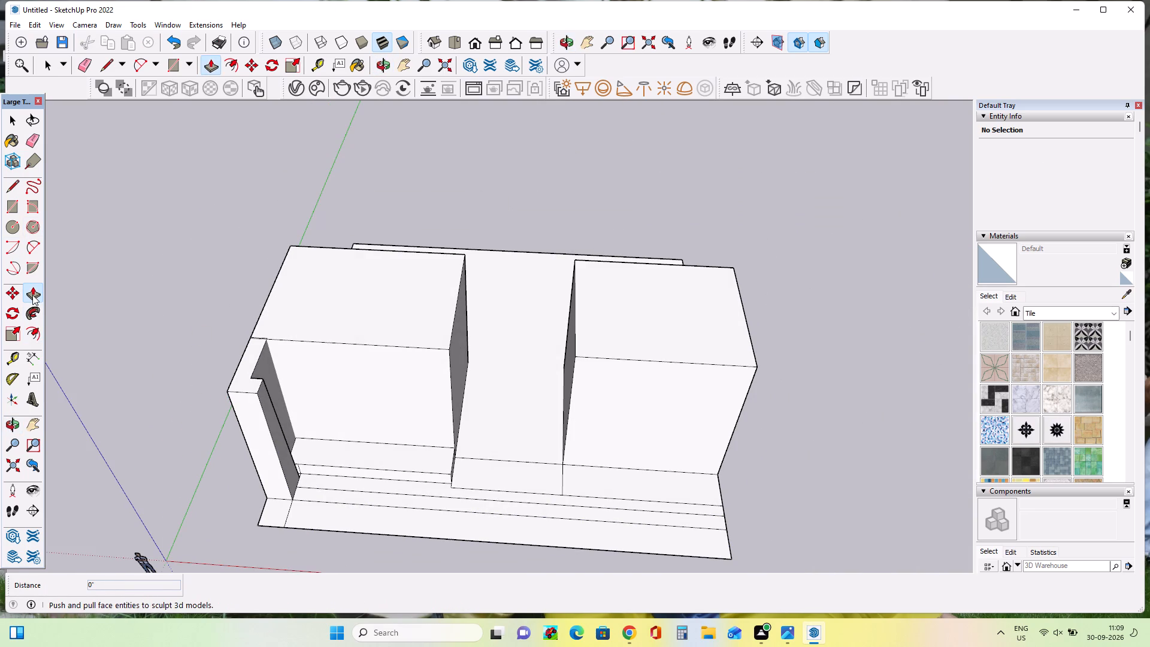
{"action": "left_click", "coordinate": [429, 498]}
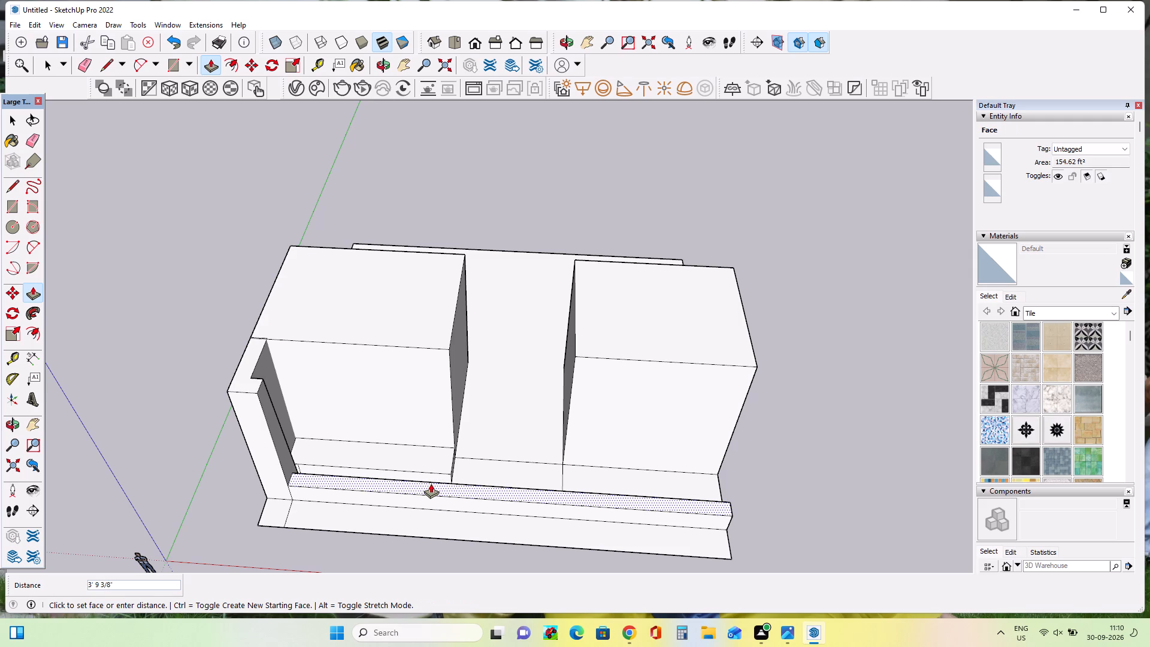
{"action": "left_click", "coordinate": [431, 483]}
{"action": "middle_click_drag", "start_coordinate": [359, 519], "coordinate": [416, 521]}
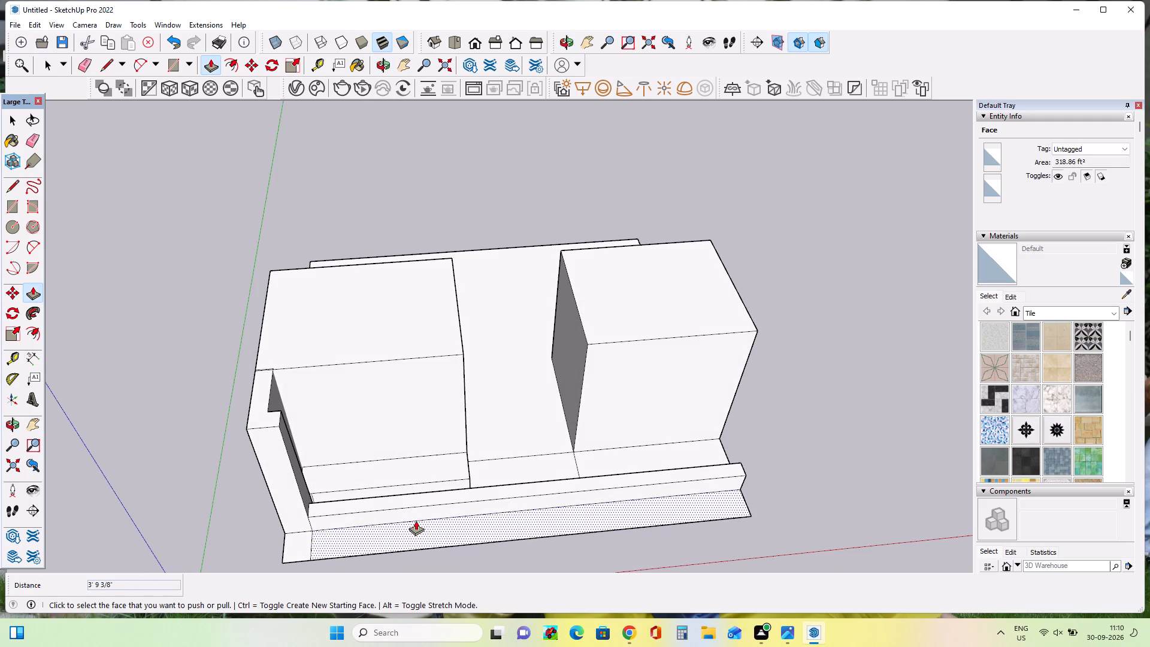
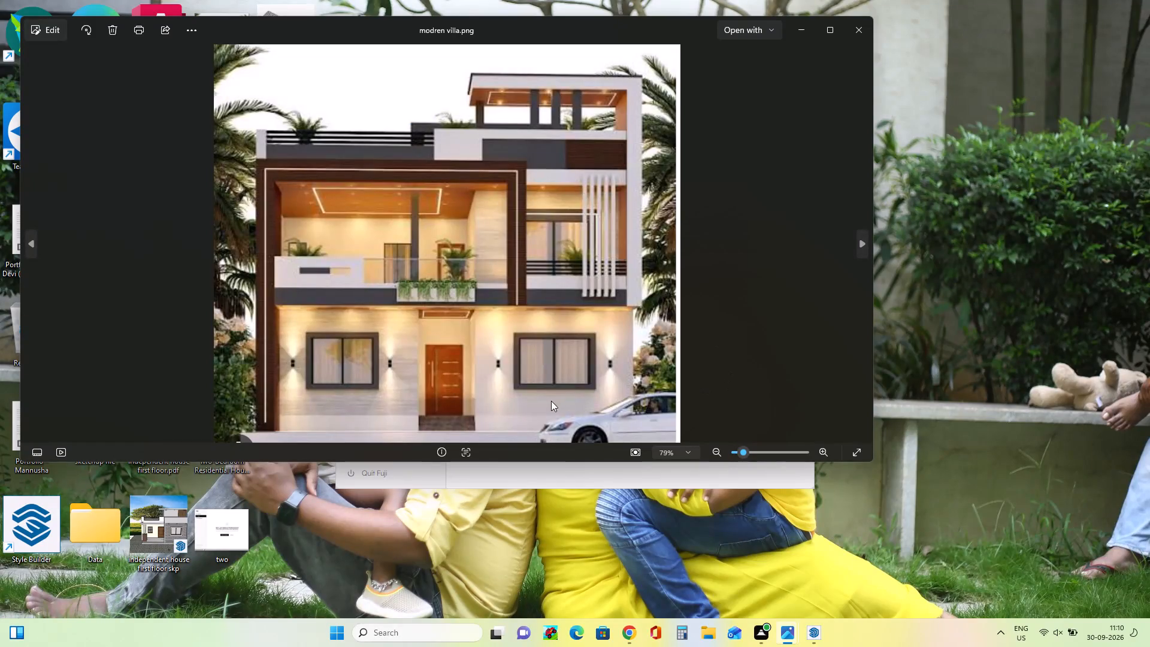
Examine the ground-floor facade in the modren villa reference image, focusing on the base of the front walls and the entrance steps.
{"action": "scroll", "coordinate": [380, 416], "scroll_direction": "up", "scroll_amount": 2}
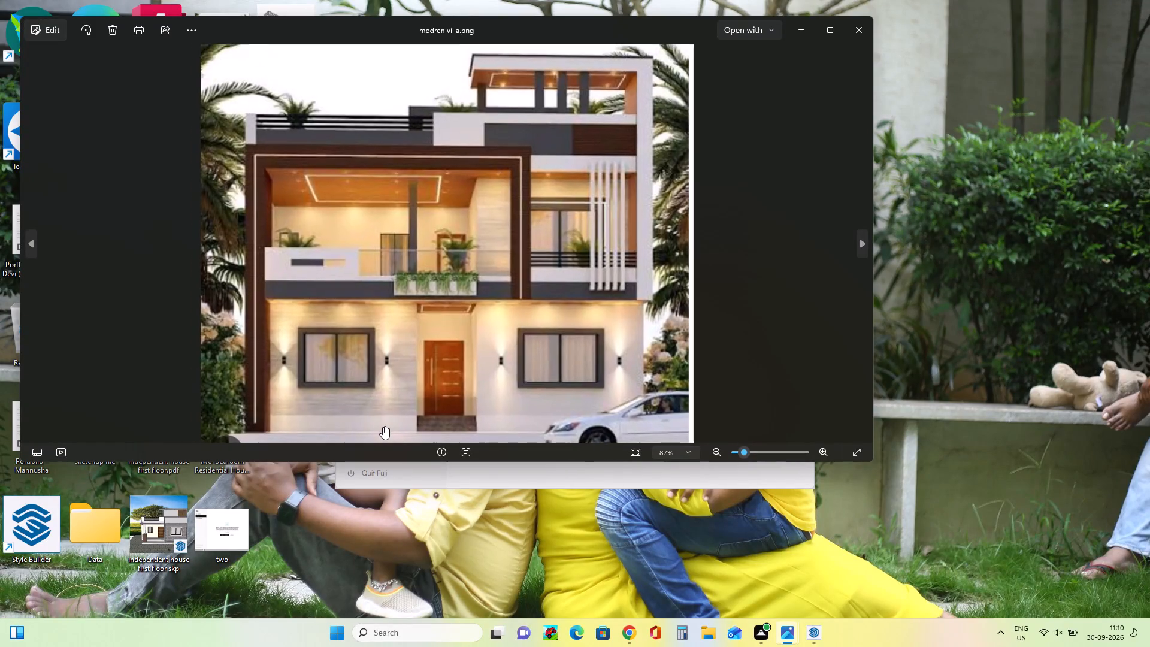
{"action": "scroll", "coordinate": [383, 427], "scroll_direction": "up", "scroll_amount": 2}
{"action": "left_click_drag", "start_coordinate": [453, 420], "coordinate": [571, 358]}
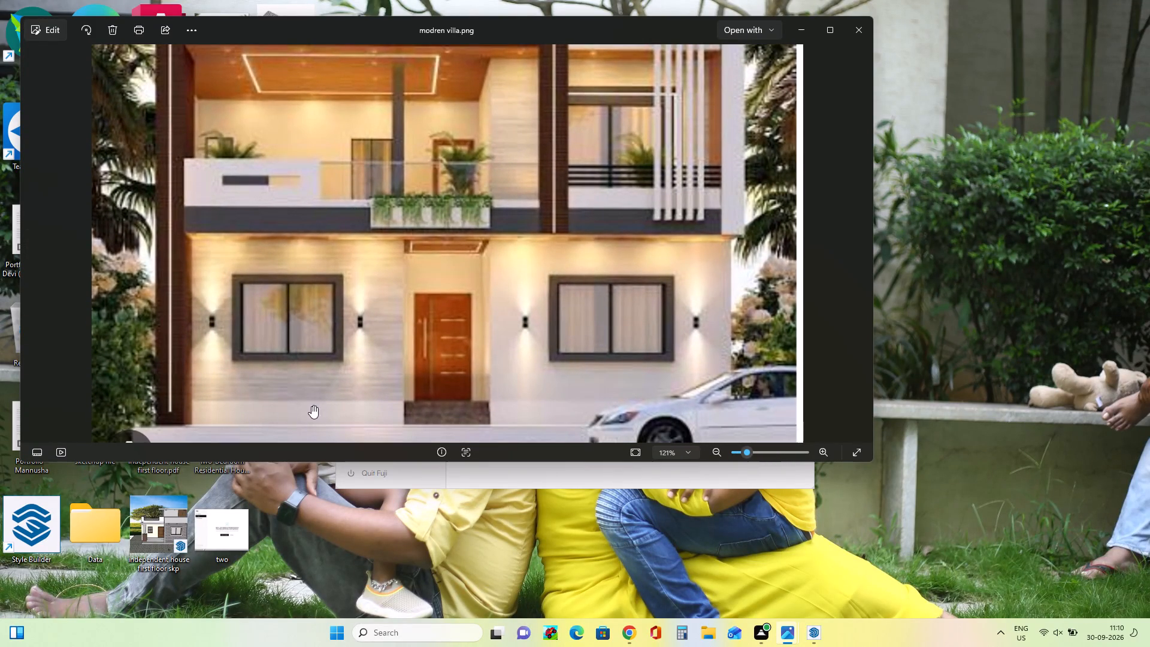
{"action": "left_click_drag", "start_coordinate": [336, 401], "coordinate": [344, 380]}
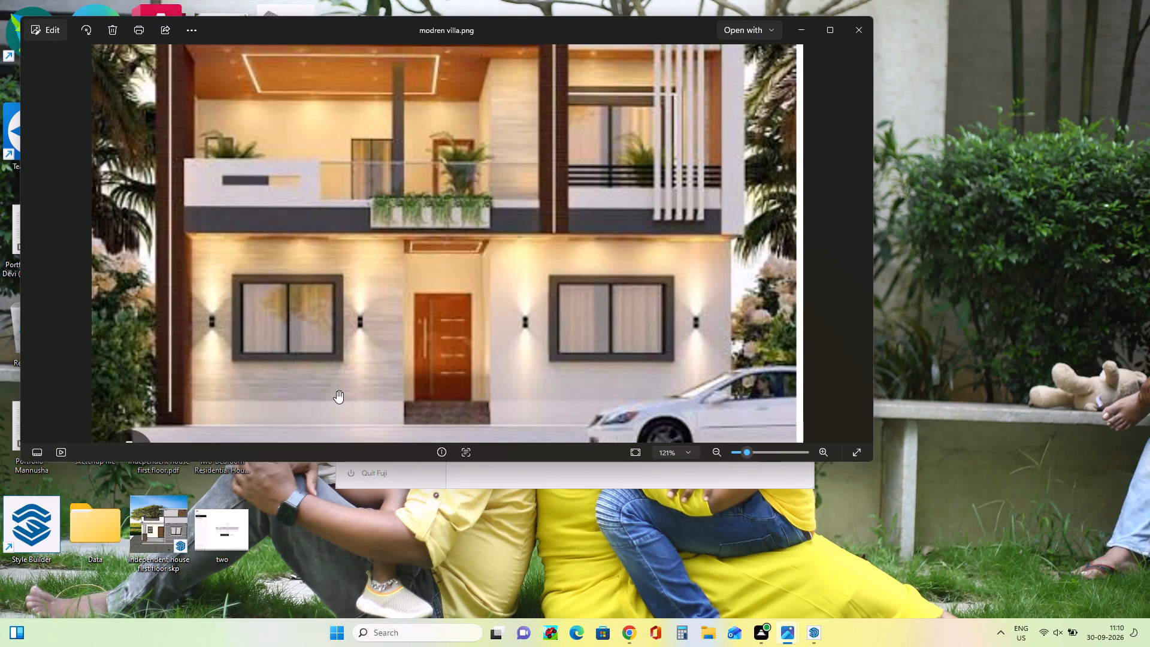
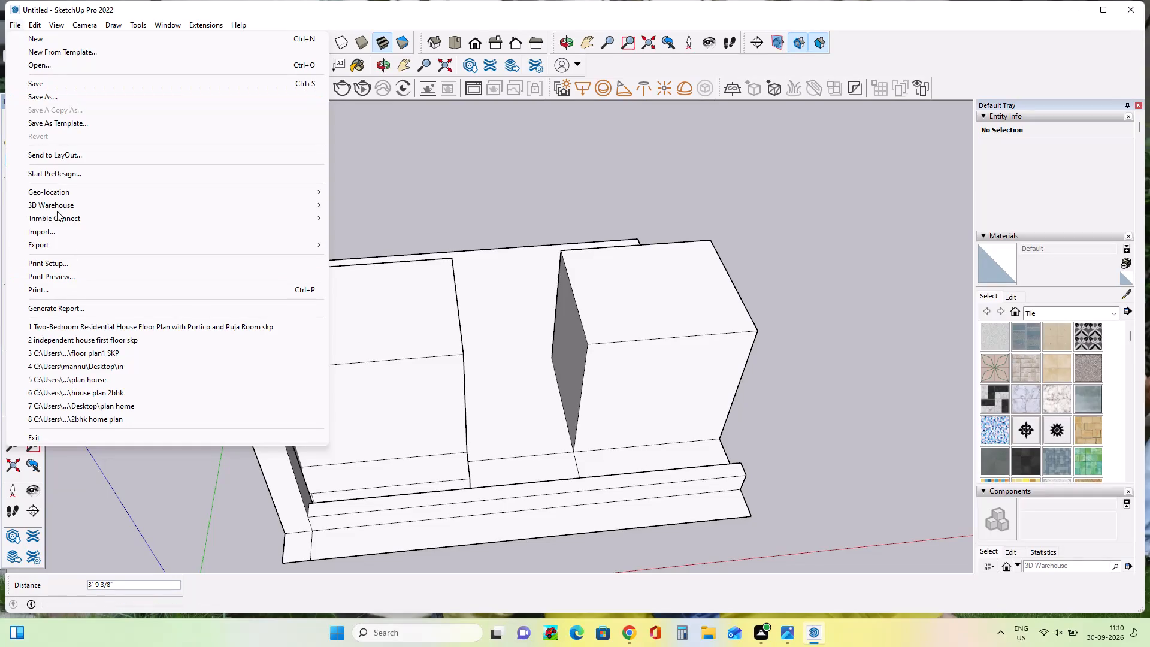
Import the modren villa image from the Desktop and place it about 43' wide beside the house's back-left corner.
{"action": "left_click", "coordinate": [68, 229]}
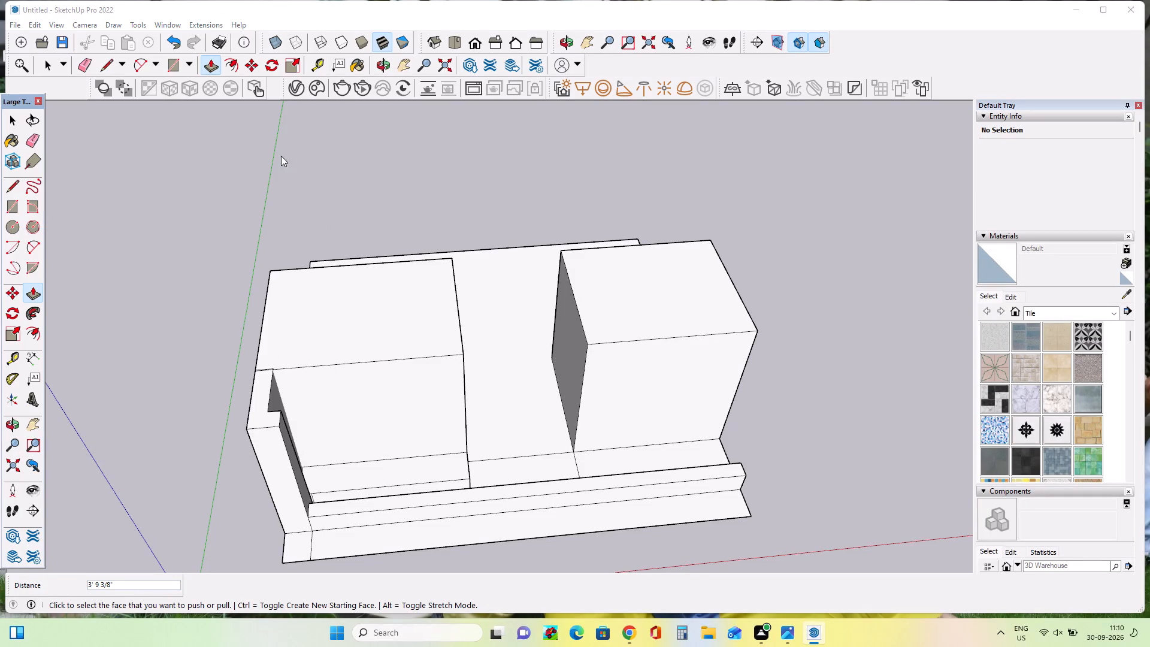
{"action": "scroll", "coordinate": [548, 367], "scroll_direction": "down", "scroll_amount": 7}
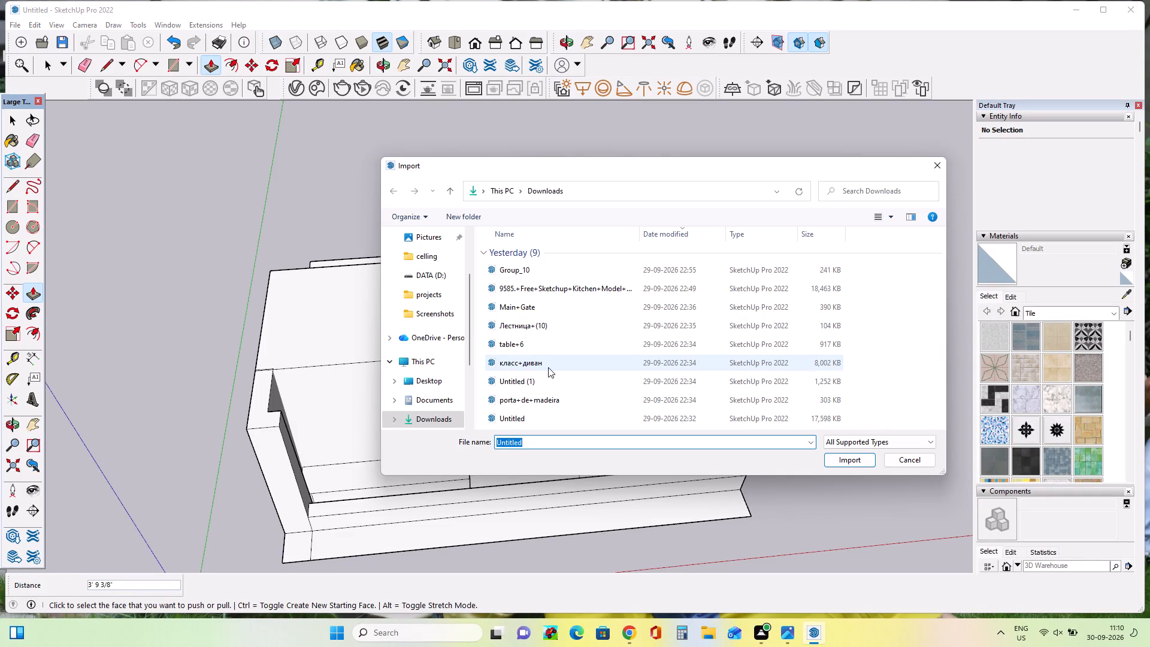
{"action": "scroll", "coordinate": [548, 367], "scroll_direction": "down", "scroll_amount": 4}
{"action": "left_click", "coordinate": [441, 380]}
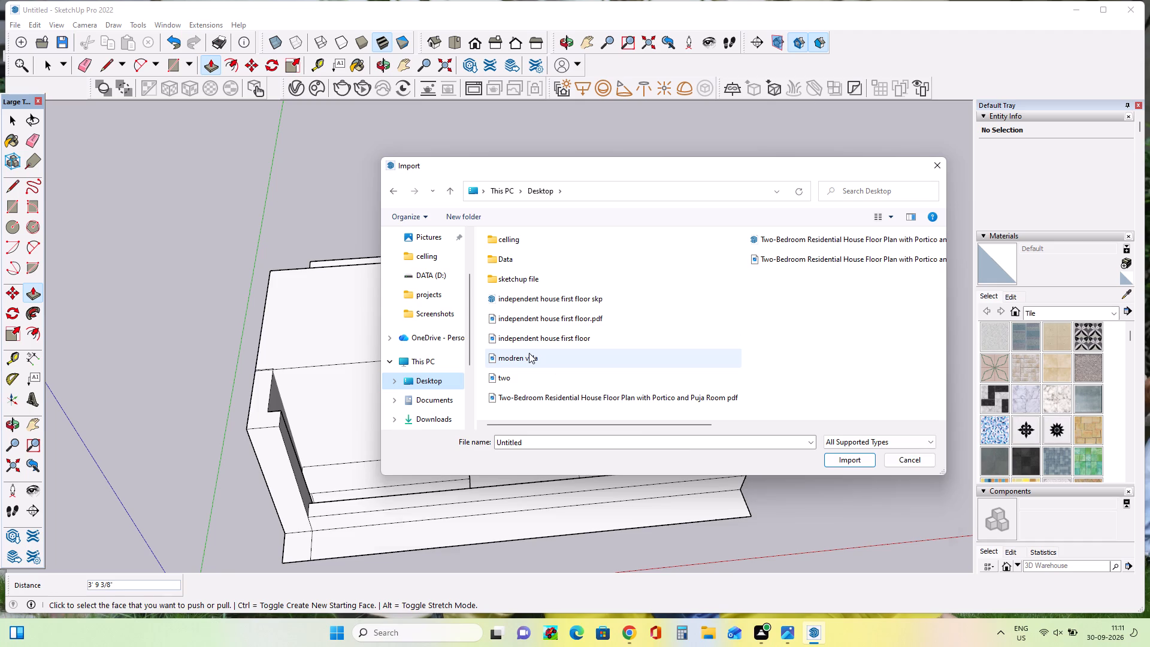
{"action": "left_click", "coordinate": [529, 353]}
{"action": "left_click", "coordinate": [861, 505]}
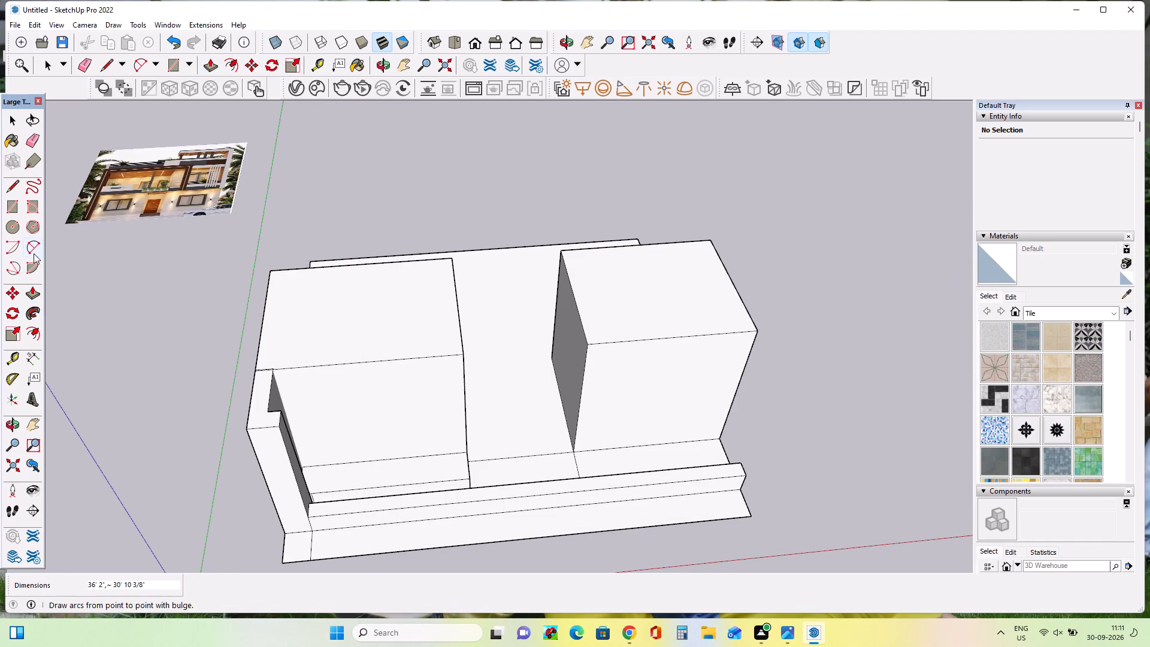
{"action": "left_click", "coordinate": [100, 274]}
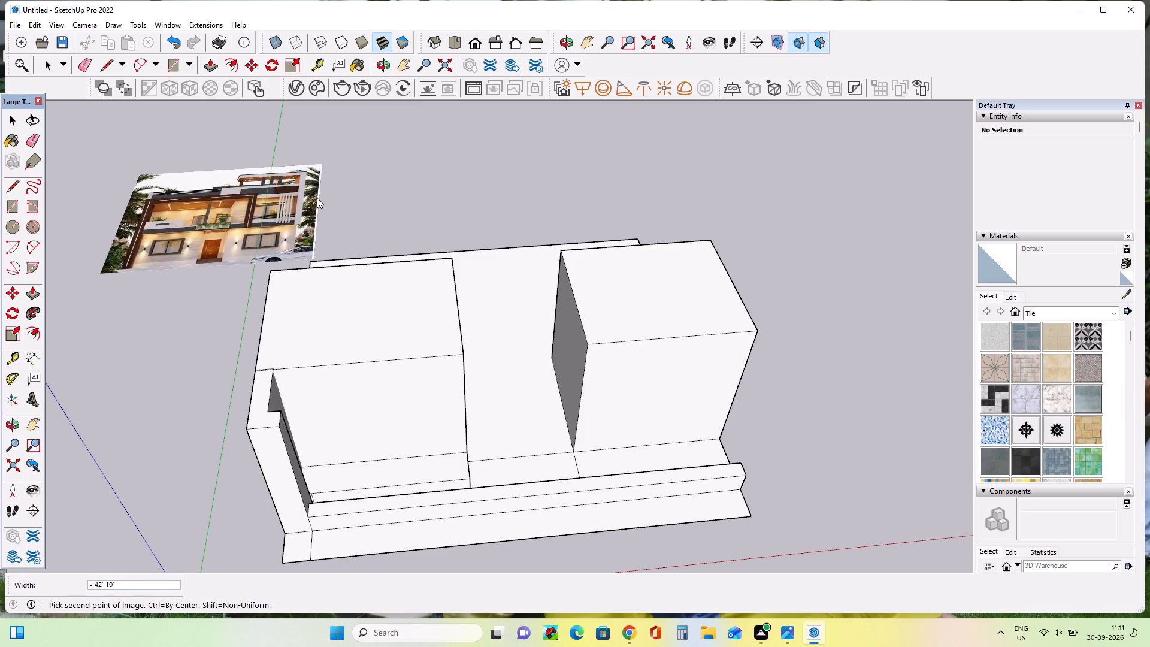
{"action": "left_click", "coordinate": [311, 197]}
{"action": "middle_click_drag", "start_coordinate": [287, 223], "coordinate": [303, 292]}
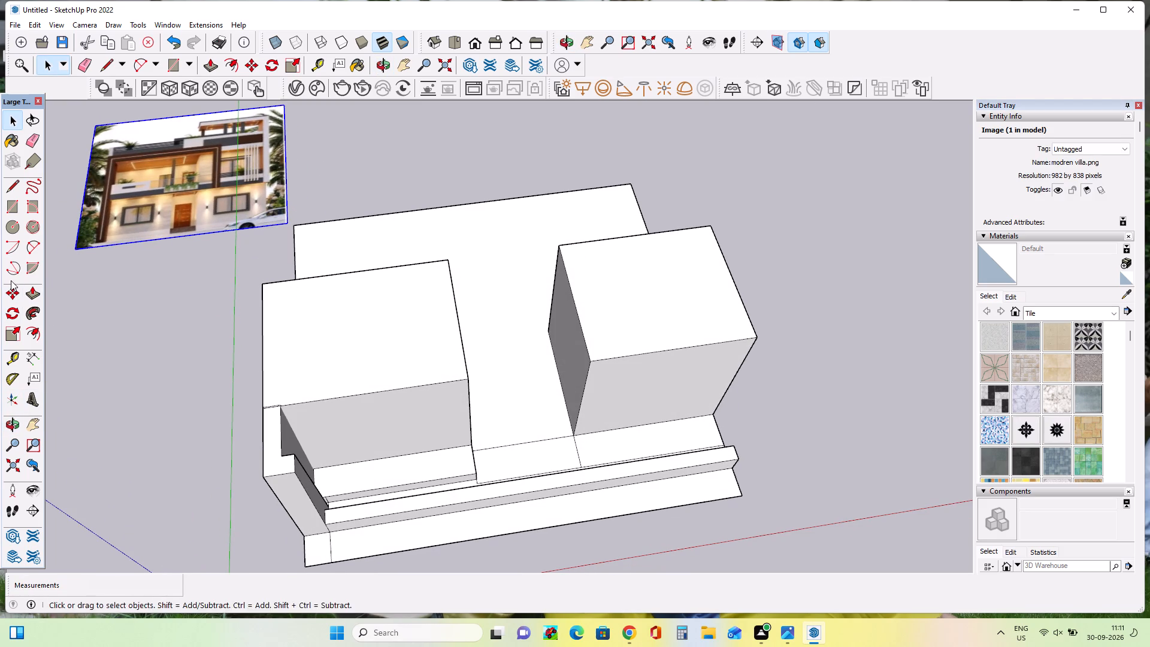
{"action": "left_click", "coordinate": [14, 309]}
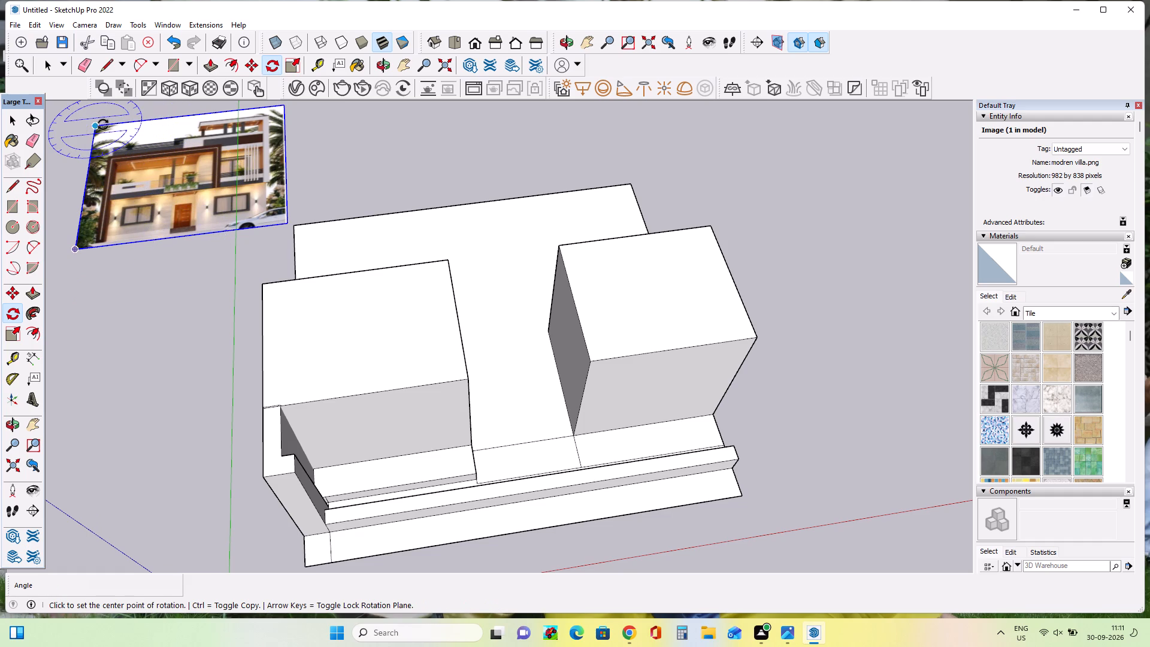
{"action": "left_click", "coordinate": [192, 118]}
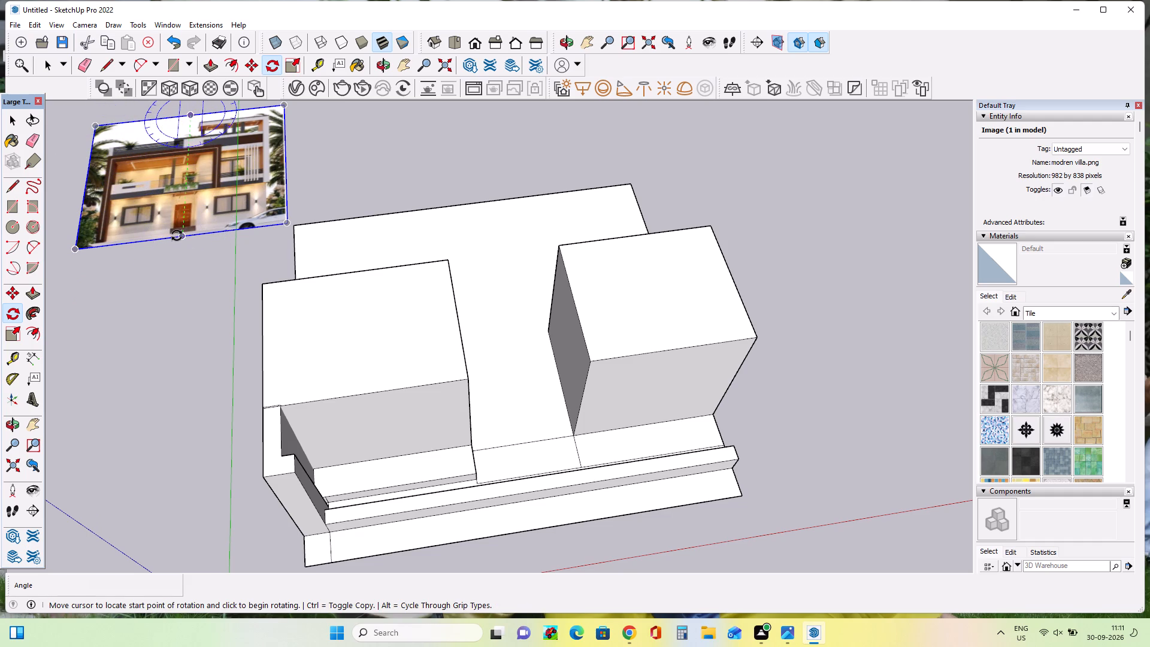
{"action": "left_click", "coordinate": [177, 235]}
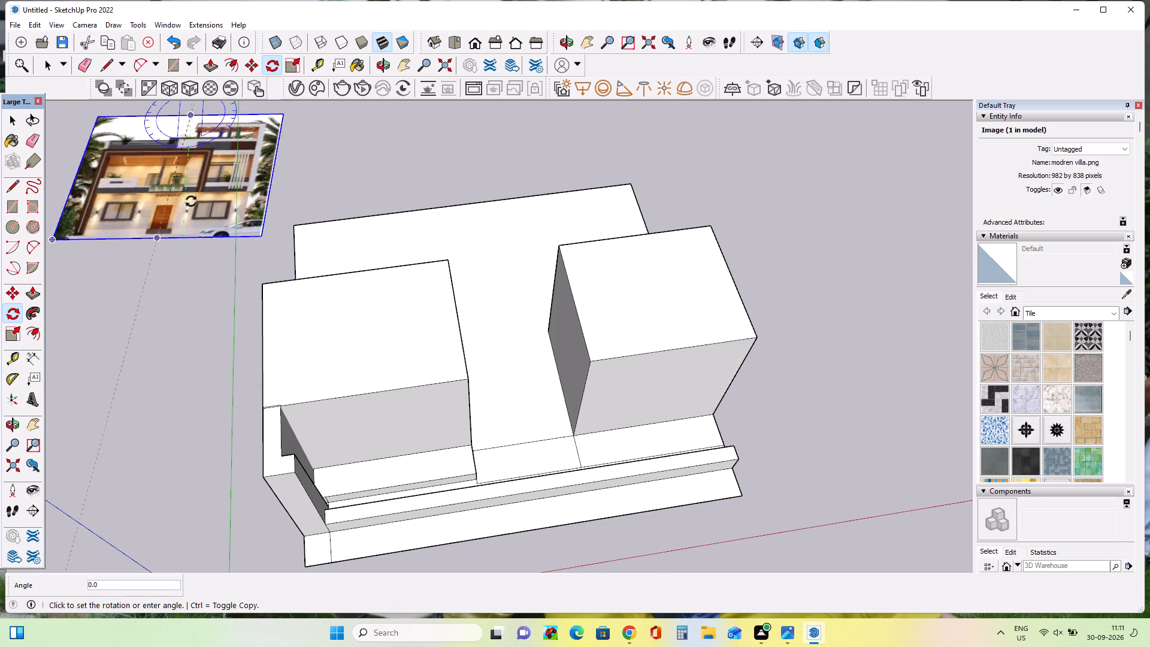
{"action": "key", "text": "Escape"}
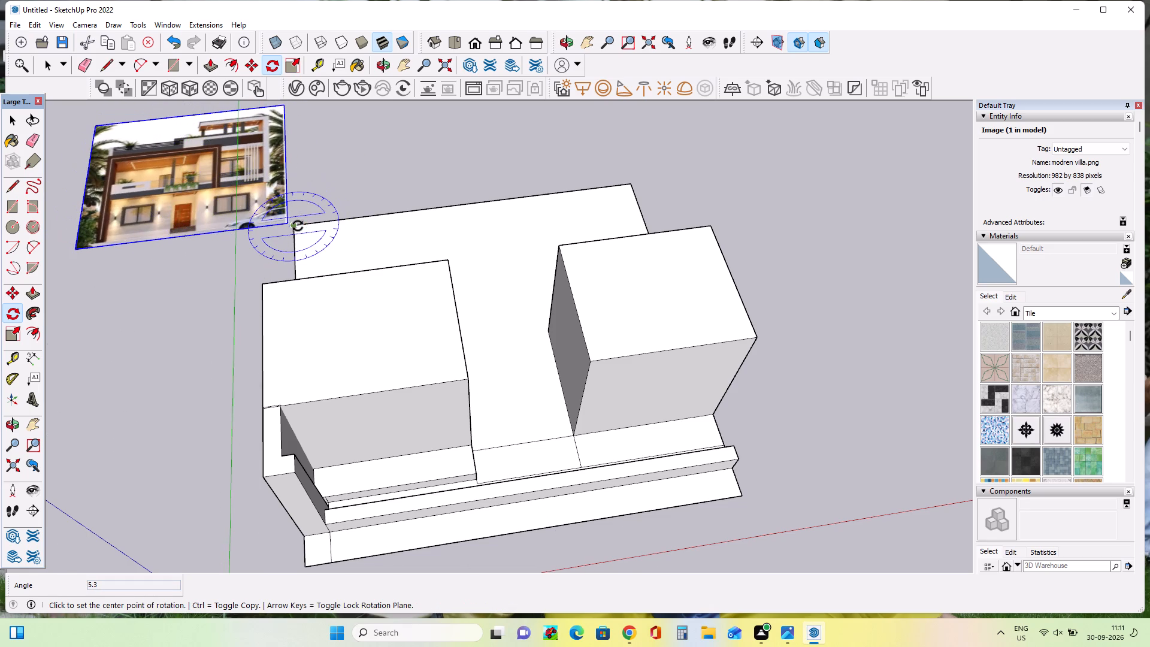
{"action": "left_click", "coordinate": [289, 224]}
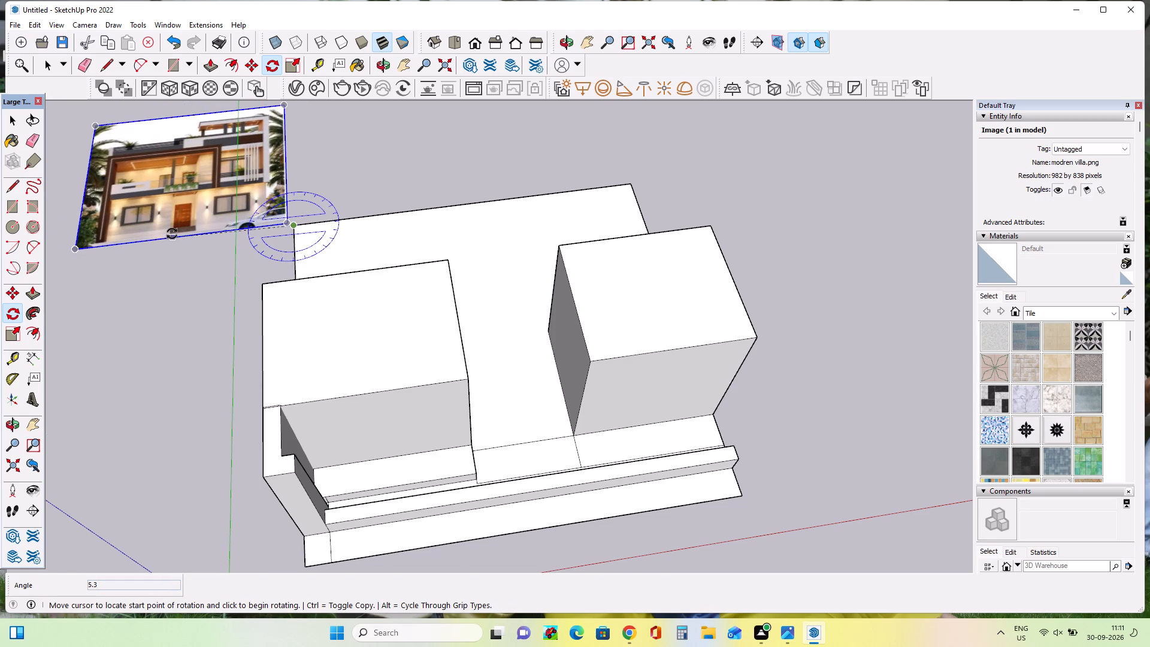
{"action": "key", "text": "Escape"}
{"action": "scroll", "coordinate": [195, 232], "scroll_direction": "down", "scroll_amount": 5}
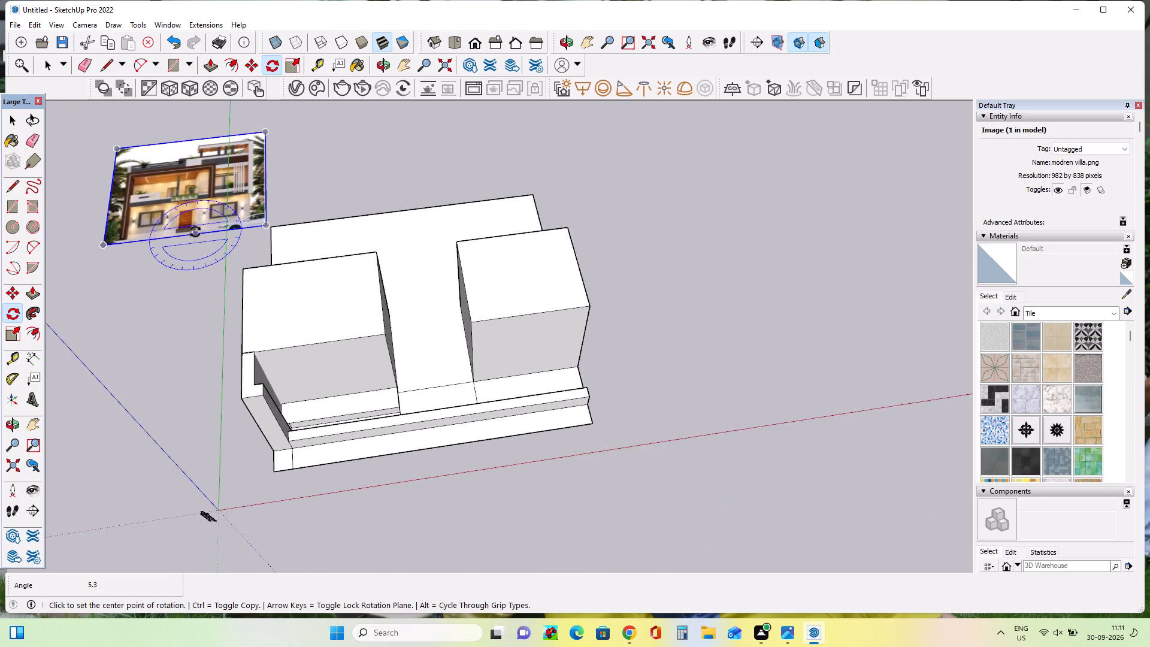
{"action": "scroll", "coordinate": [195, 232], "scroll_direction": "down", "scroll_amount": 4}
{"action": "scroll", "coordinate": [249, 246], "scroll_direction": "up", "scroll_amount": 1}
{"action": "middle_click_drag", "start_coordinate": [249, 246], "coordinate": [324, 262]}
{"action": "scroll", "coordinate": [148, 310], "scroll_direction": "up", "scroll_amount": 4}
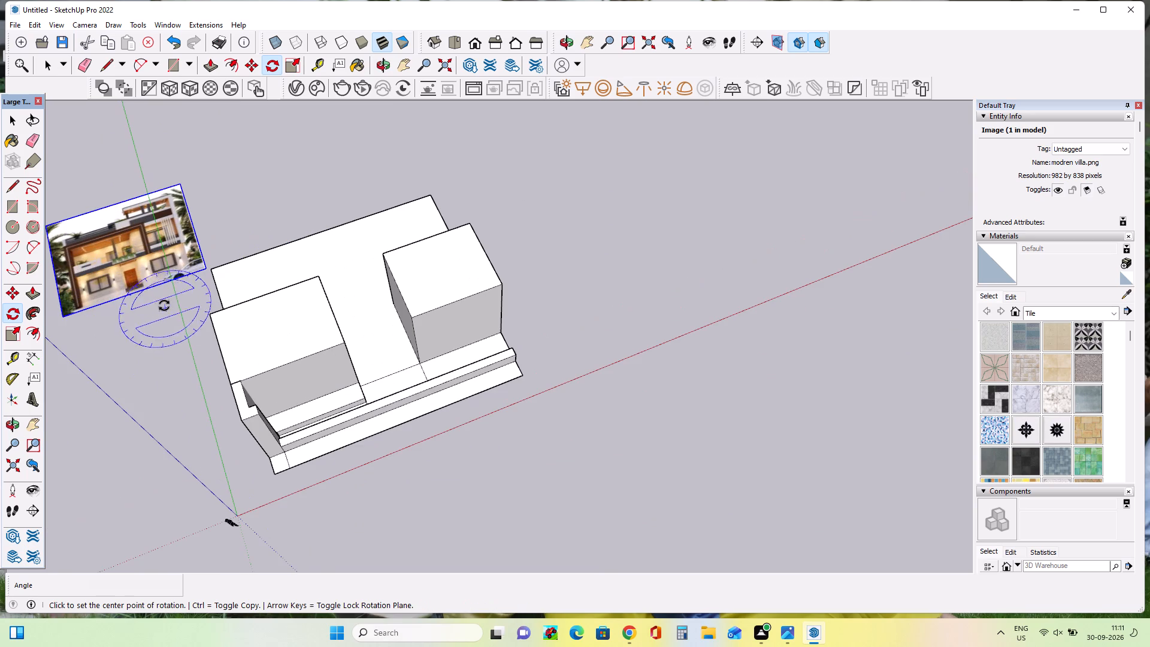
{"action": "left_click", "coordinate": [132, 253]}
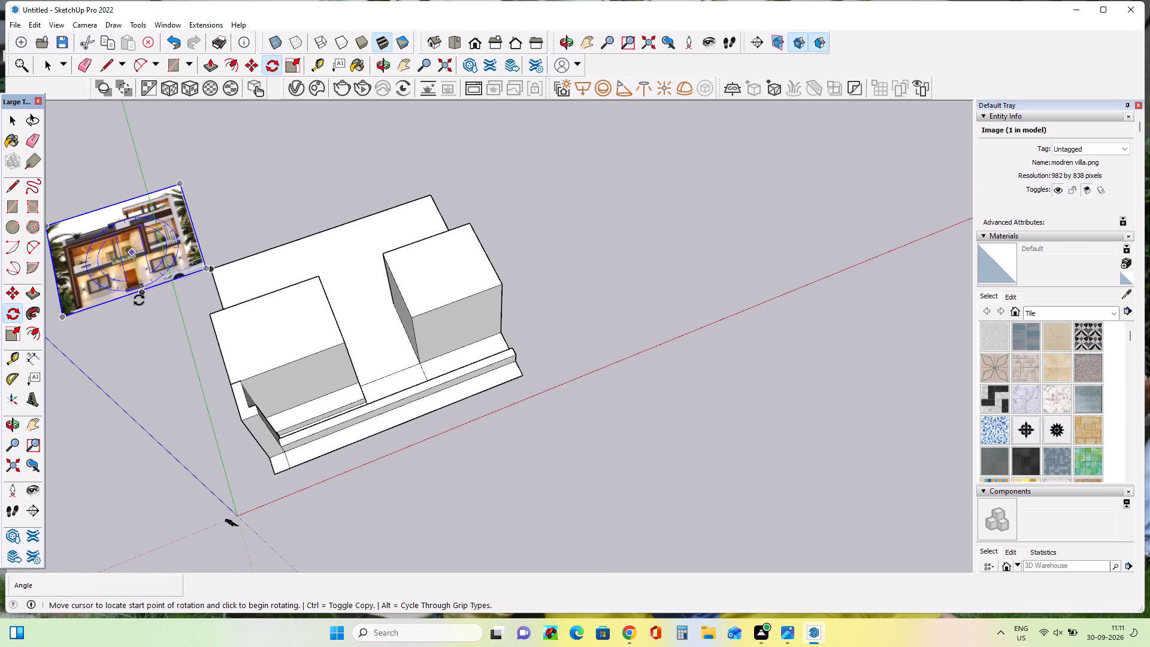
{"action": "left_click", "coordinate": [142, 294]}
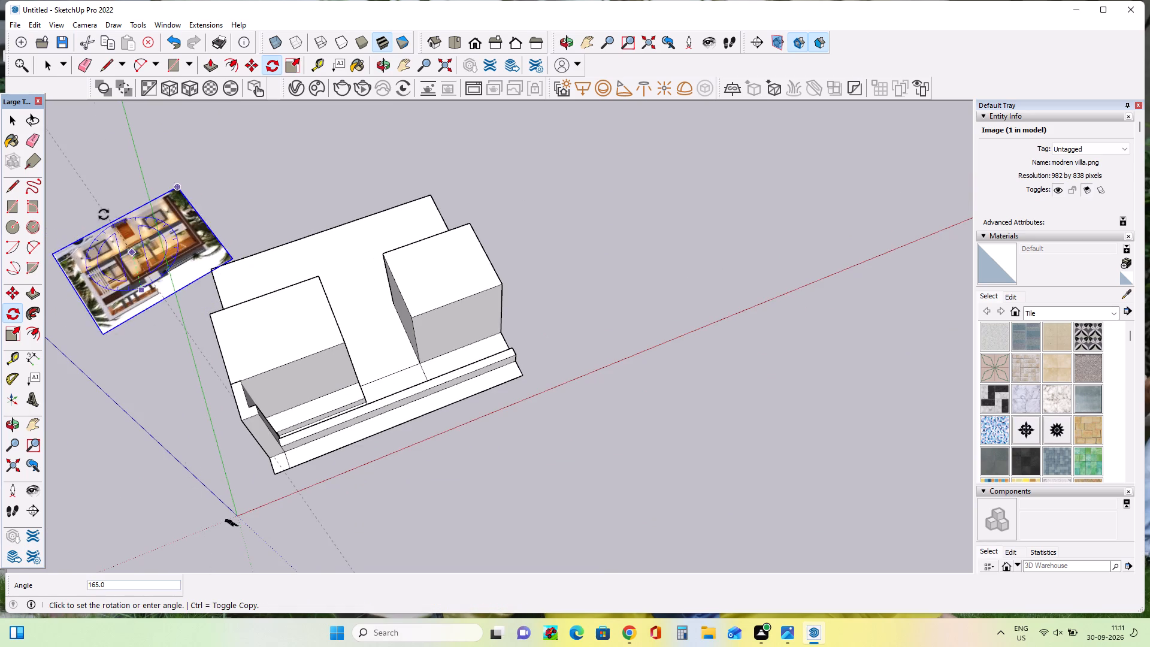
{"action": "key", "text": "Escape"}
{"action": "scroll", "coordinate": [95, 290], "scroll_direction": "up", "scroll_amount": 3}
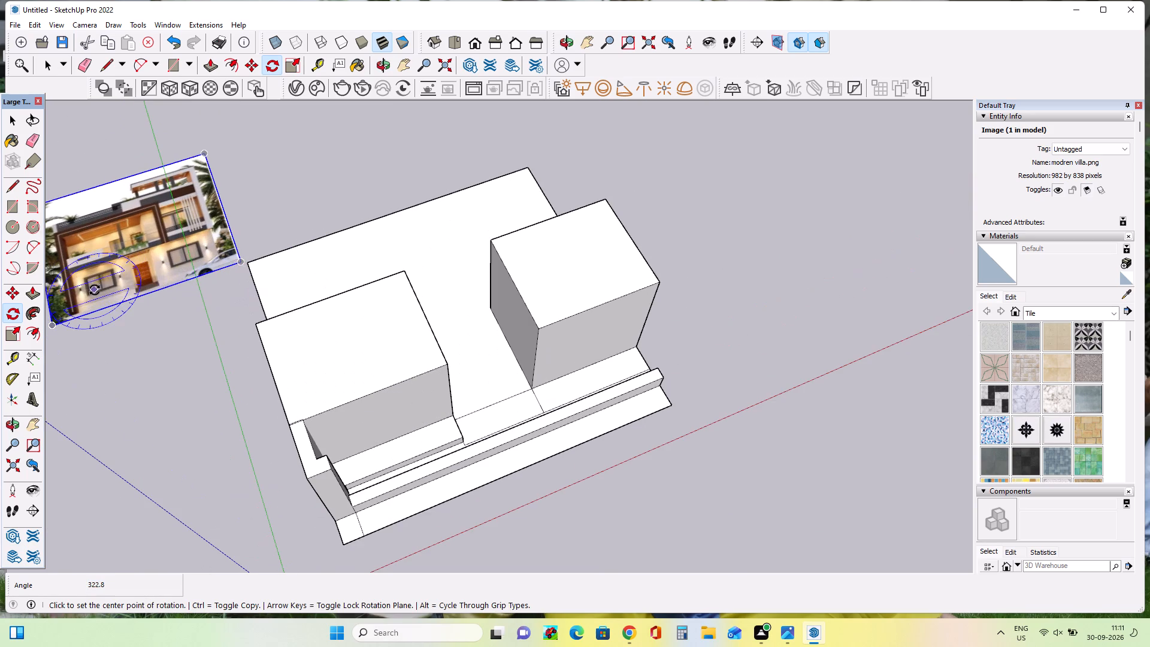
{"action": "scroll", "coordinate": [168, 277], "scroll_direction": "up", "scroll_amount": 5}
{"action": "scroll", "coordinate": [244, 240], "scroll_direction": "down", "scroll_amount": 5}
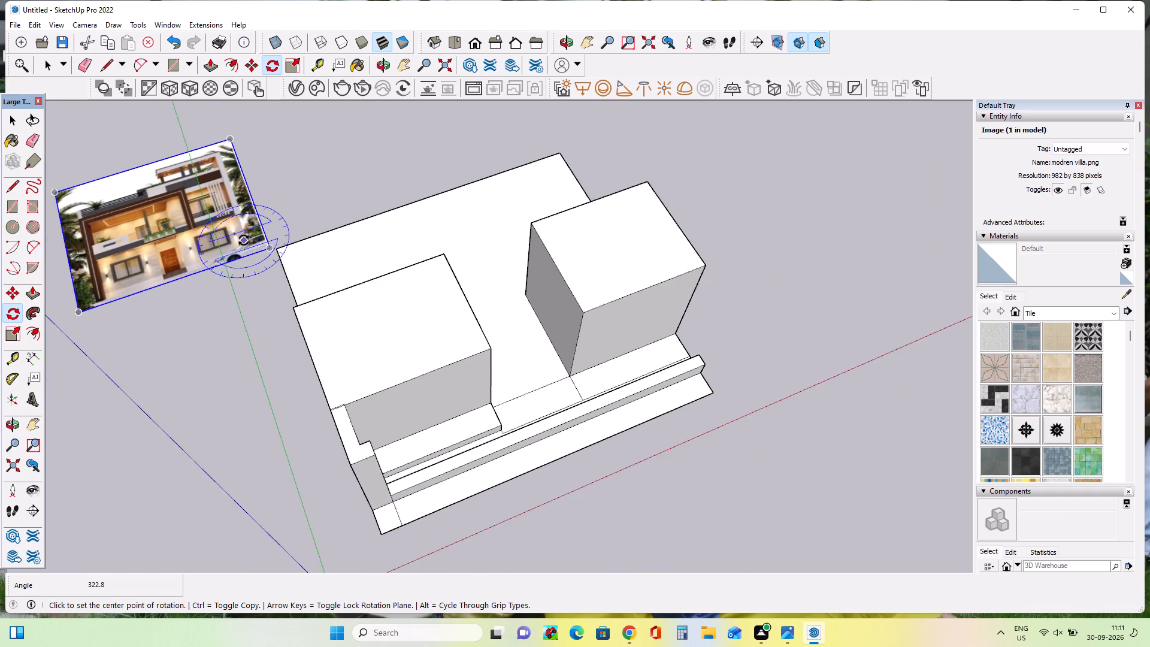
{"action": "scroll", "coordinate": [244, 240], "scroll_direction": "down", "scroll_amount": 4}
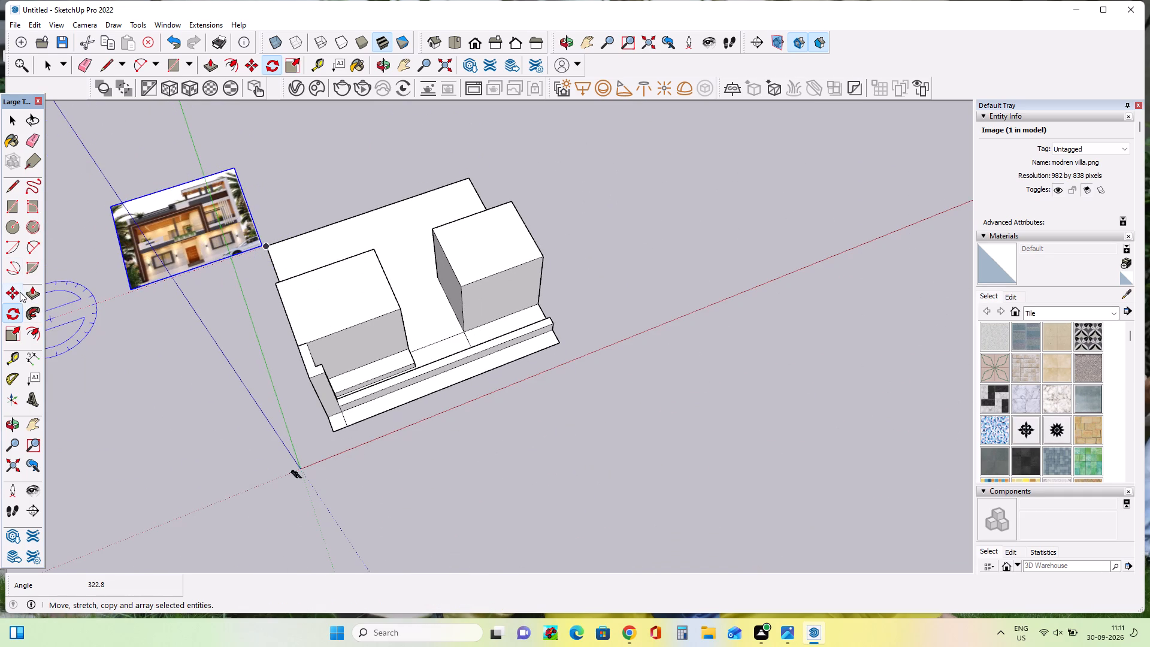
Move the modren villa image about 68' 10" forward, placing its lower-right corner near the origin beside the house's front end.
{"action": "left_click", "coordinate": [15, 294]}
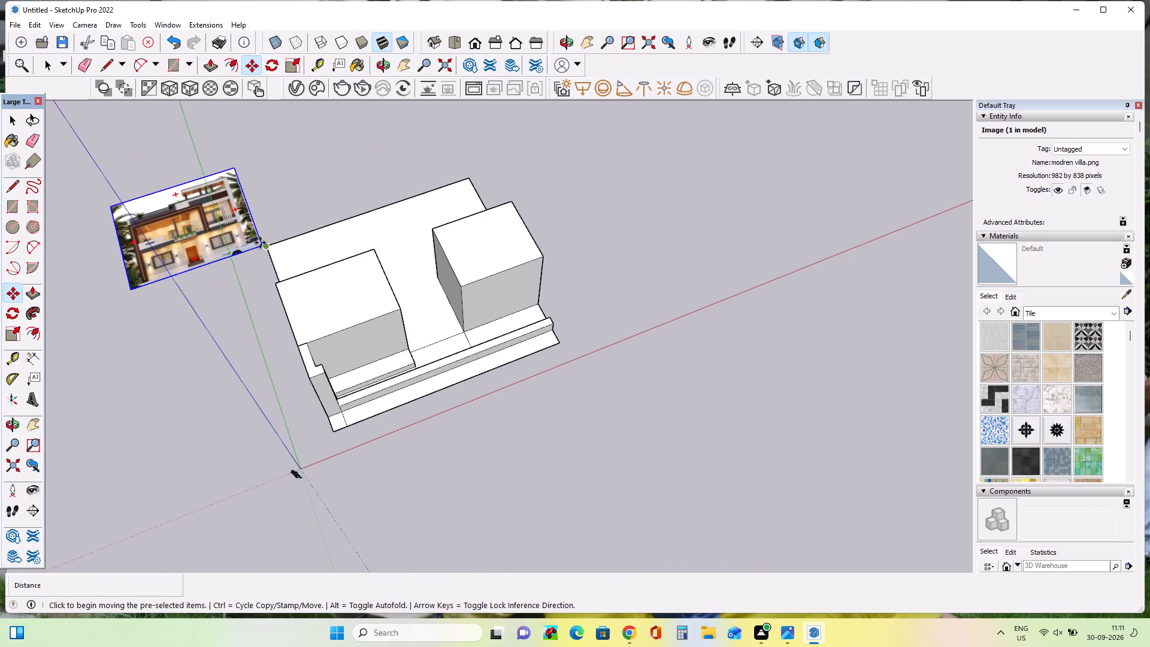
{"action": "left_click", "coordinate": [260, 243]}
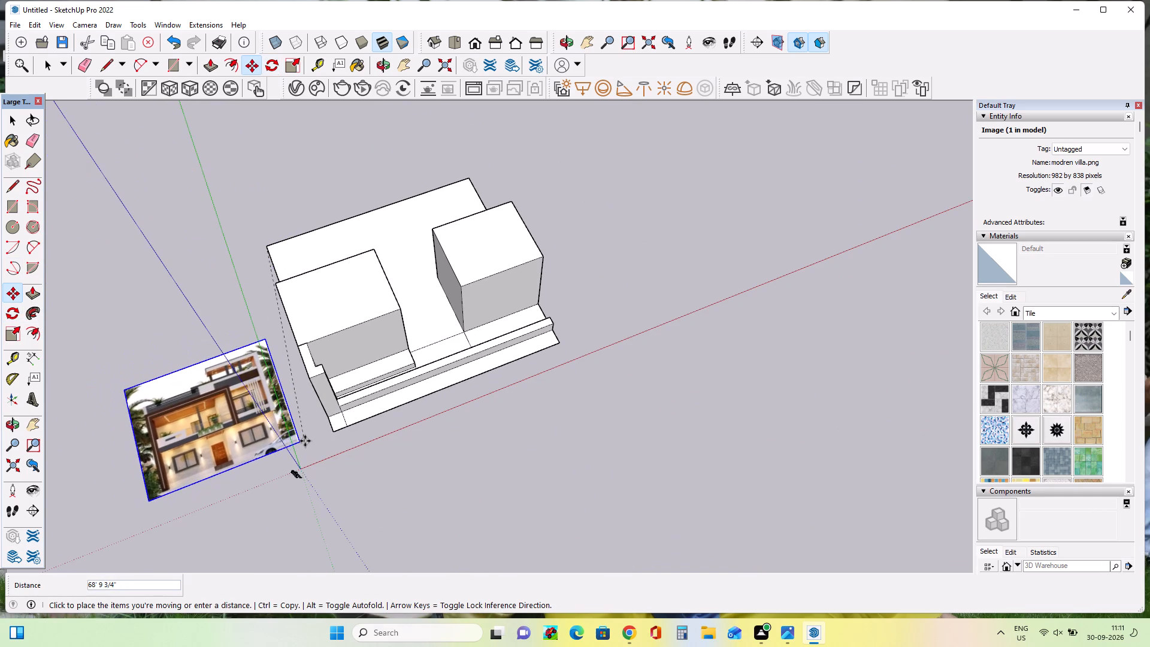
{"action": "left_click", "coordinate": [305, 441]}
Compare the ground-floor base and entrance step in the placed villa image with the model's front steps and strip wall.
{"action": "scroll", "coordinate": [222, 466], "scroll_direction": "up", "scroll_amount": 10}
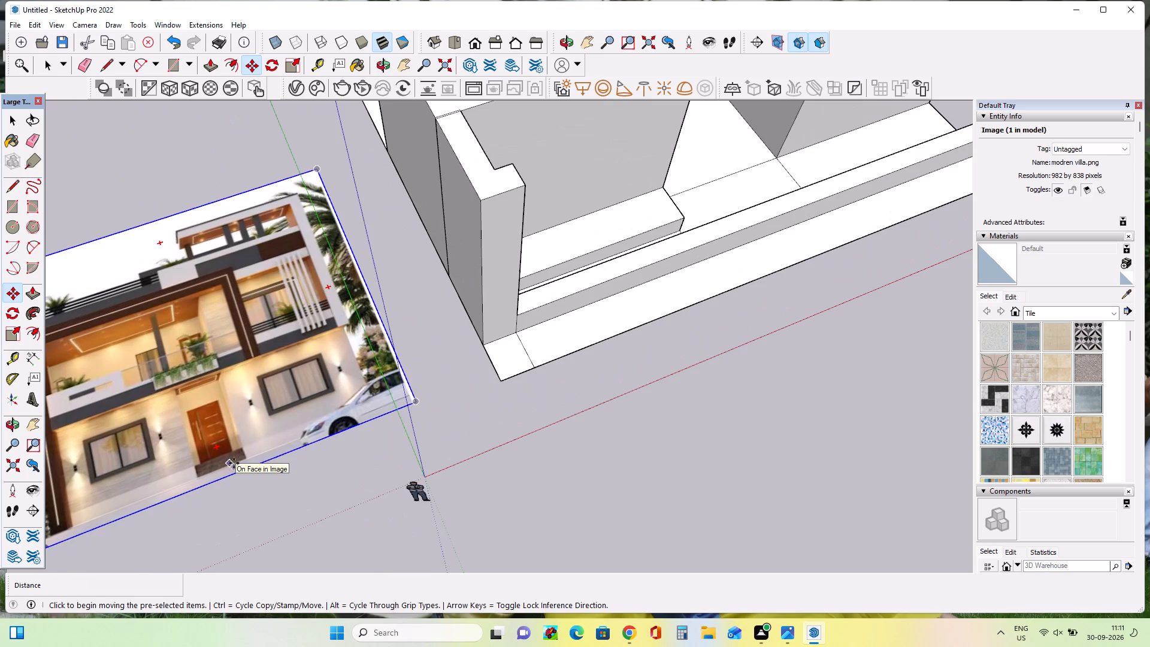
{"action": "scroll", "coordinate": [307, 451], "scroll_direction": "down", "scroll_amount": 4}
{"action": "scroll", "coordinate": [460, 478], "scroll_direction": "up", "scroll_amount": 1}
{"action": "middle_click_drag", "start_coordinate": [460, 478], "coordinate": [427, 471]}
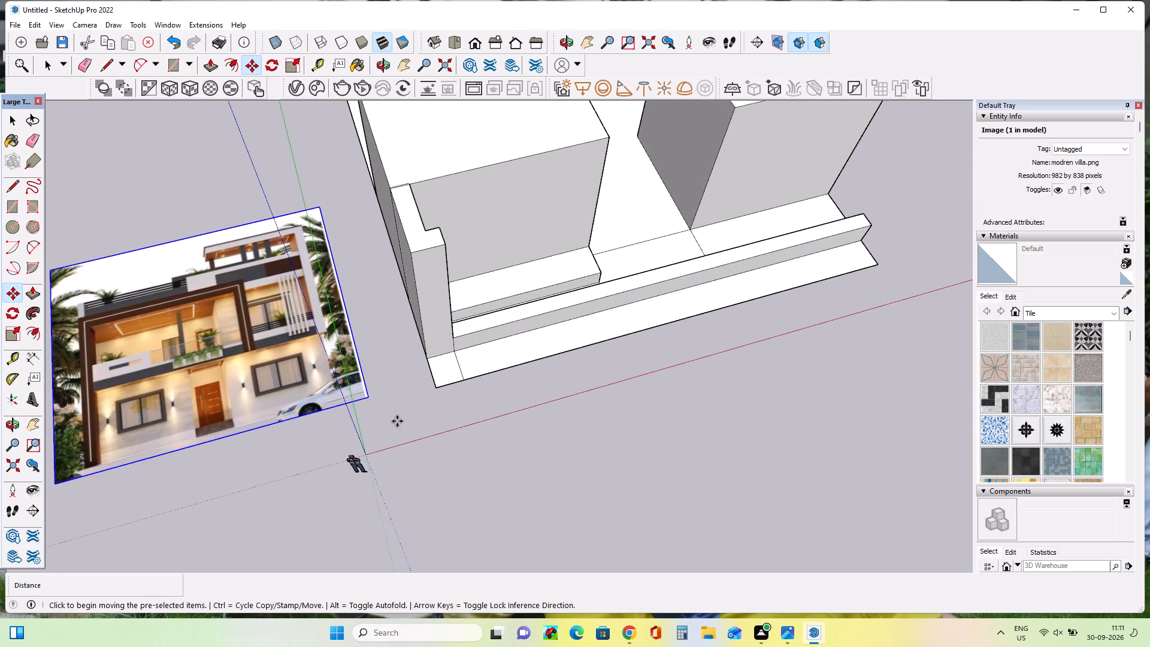
{"action": "middle_click", "coordinate": [538, 377]}
{"action": "scroll", "coordinate": [169, 441], "scroll_direction": "up", "scroll_amount": 3}
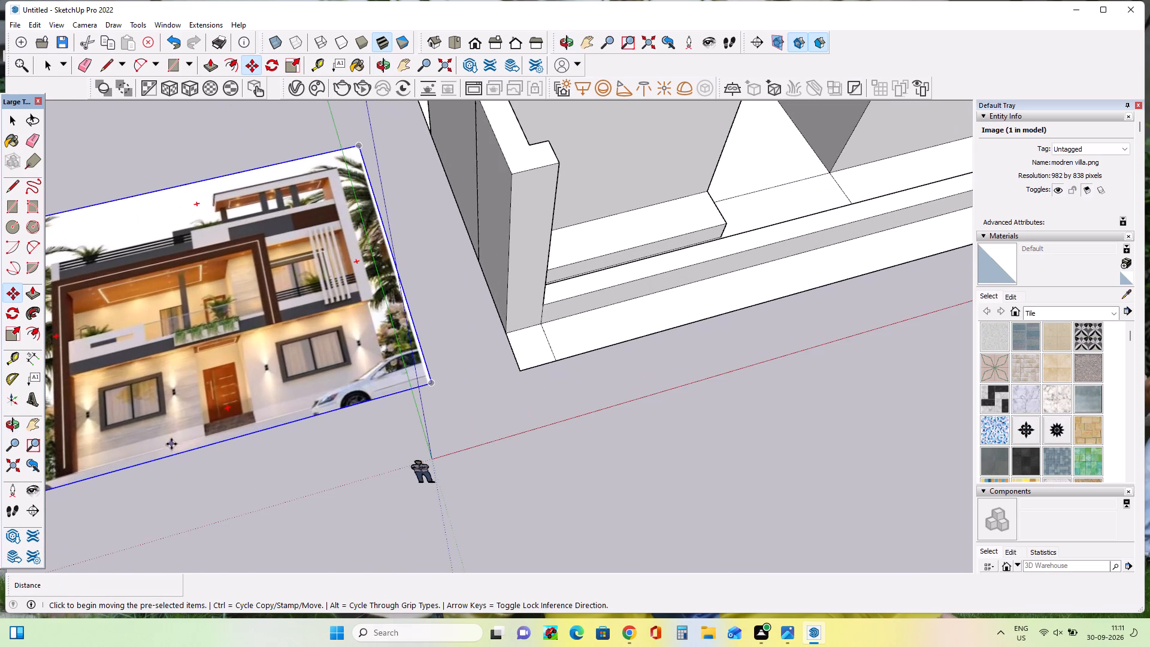
{"action": "scroll", "coordinate": [186, 453], "scroll_direction": "down", "scroll_amount": 2}
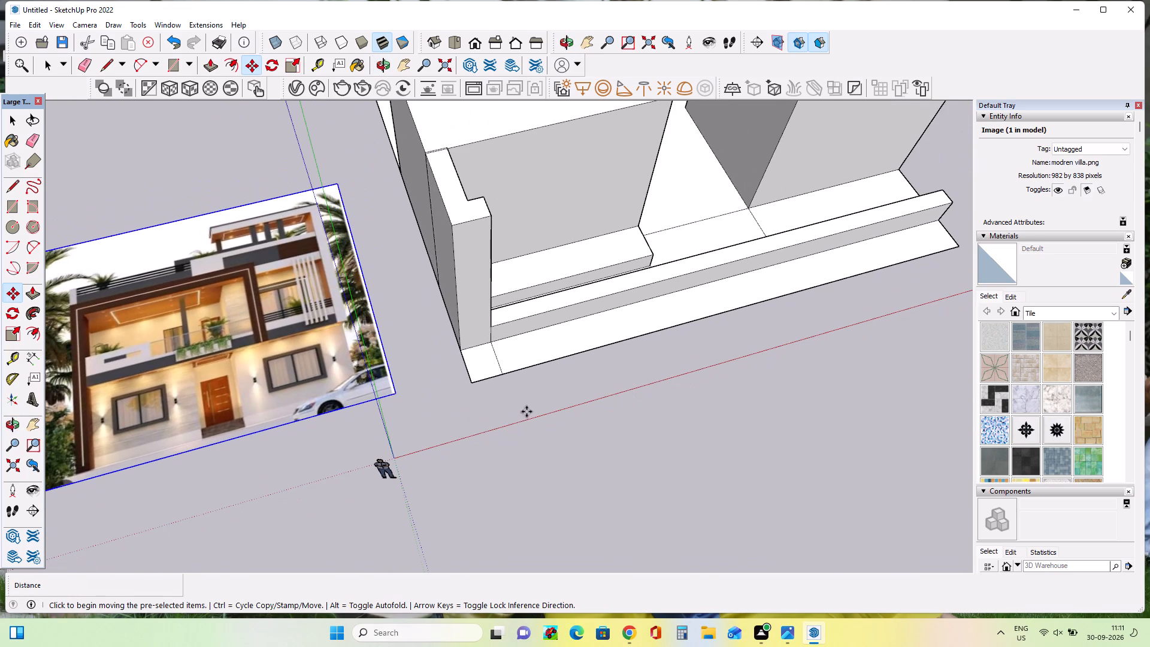
{"action": "middle_click_drag", "start_coordinate": [593, 391], "coordinate": [485, 436]}
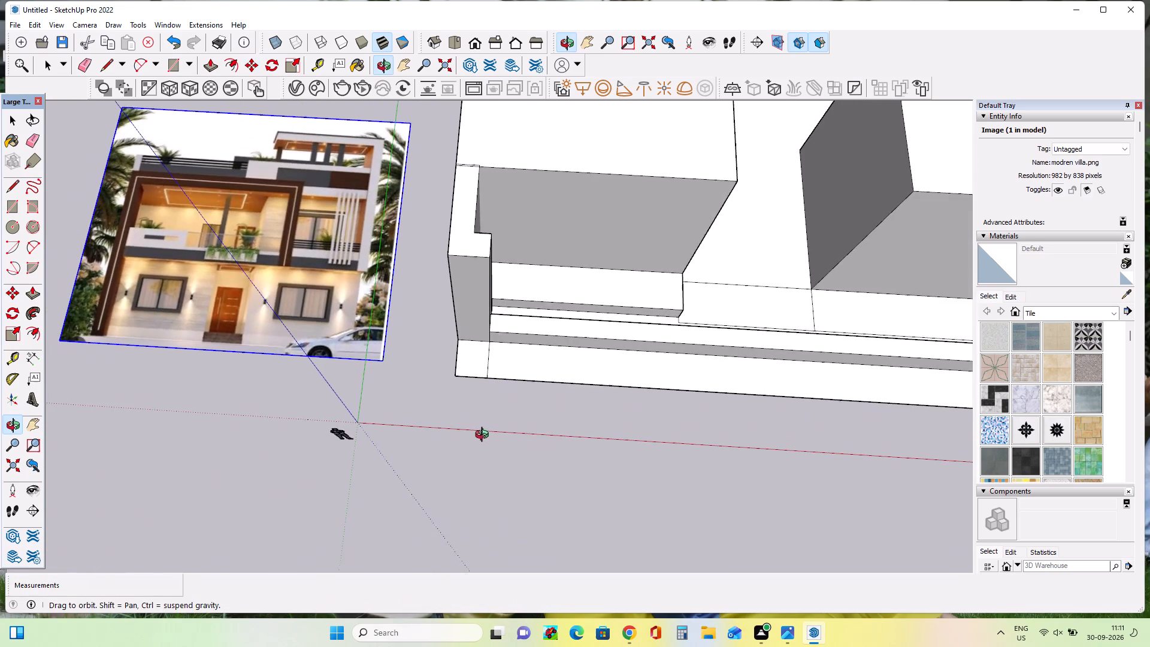
{"action": "middle_click_drag", "start_coordinate": [485, 436], "coordinate": [486, 417]}
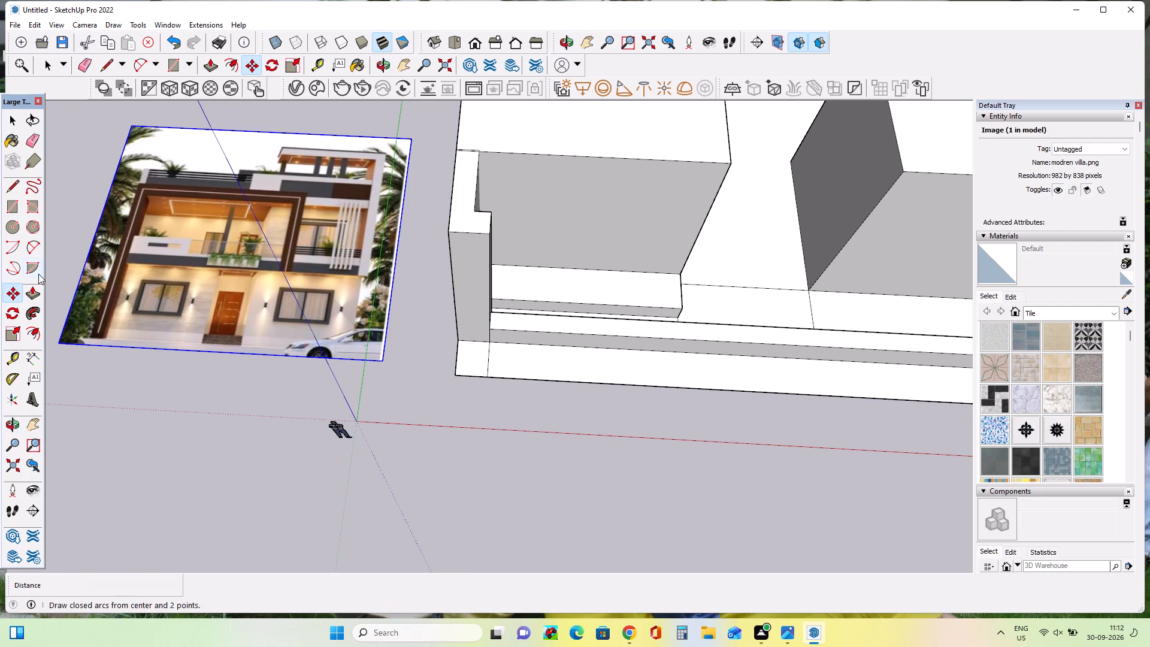
Push/Pull the low step's narrow front face out about 2' 6 9/16" to meet the front strip wall.
{"action": "left_click", "coordinate": [38, 289]}
{"action": "middle_click_drag", "start_coordinate": [851, 346], "coordinate": [847, 373]}
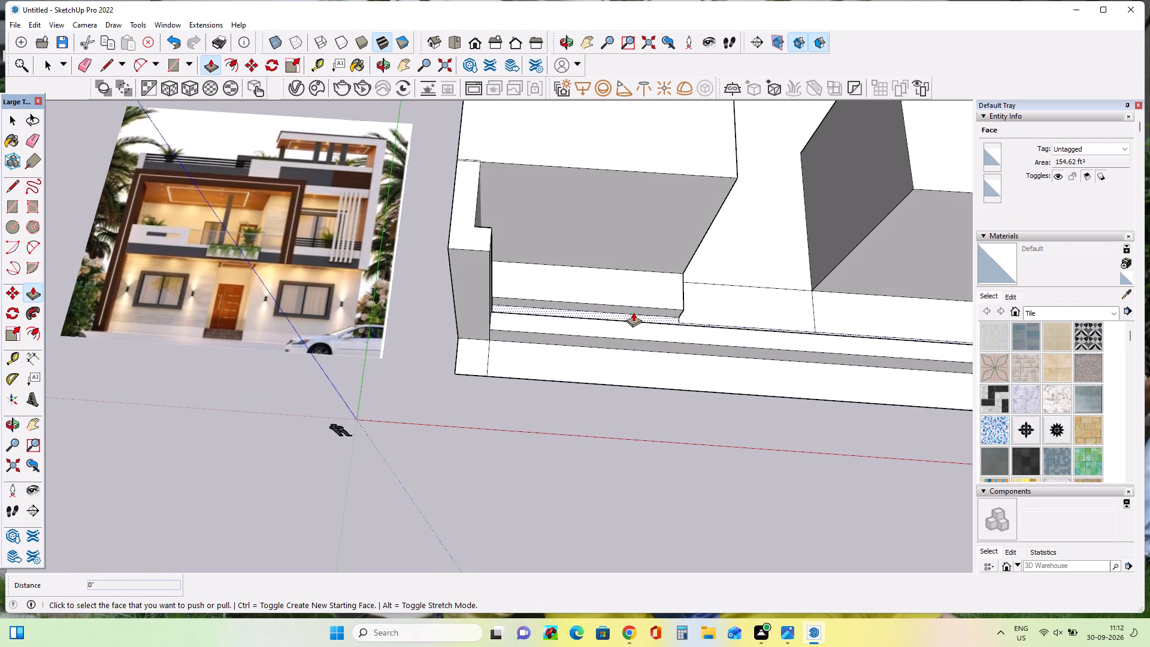
{"action": "left_click", "coordinate": [635, 309]}
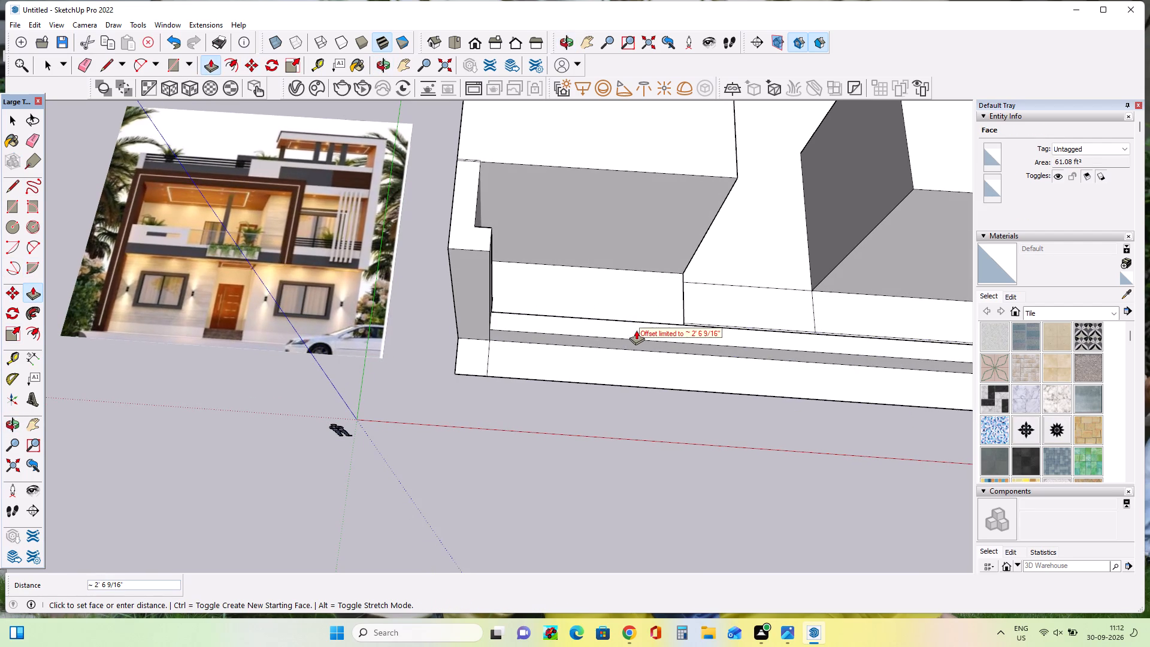
{"action": "left_click", "coordinate": [636, 330]}
Push/Pull the front strip wall's face beside the low step by about 1' 2 15/16", flush with the step's face.
{"action": "middle_click_drag", "start_coordinate": [697, 321], "coordinate": [465, 276]}
{"action": "scroll", "coordinate": [588, 366], "scroll_direction": "up", "scroll_amount": 2}
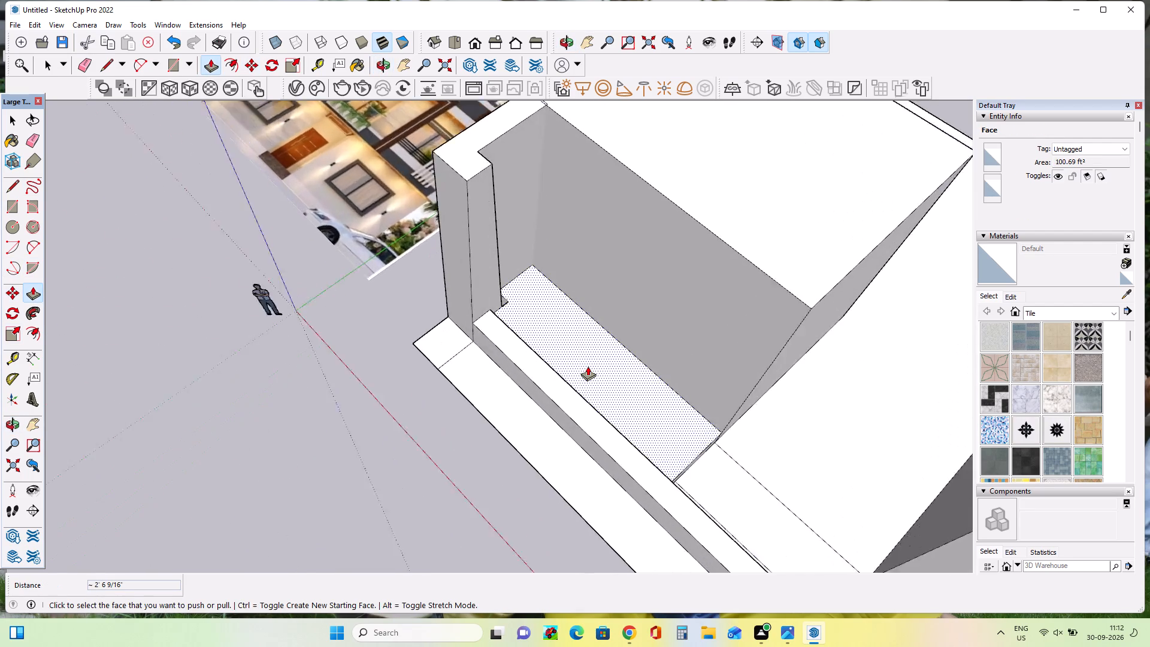
{"action": "scroll", "coordinate": [588, 366], "scroll_direction": "up", "scroll_amount": 6}
{"action": "left_click", "coordinate": [588, 366]}
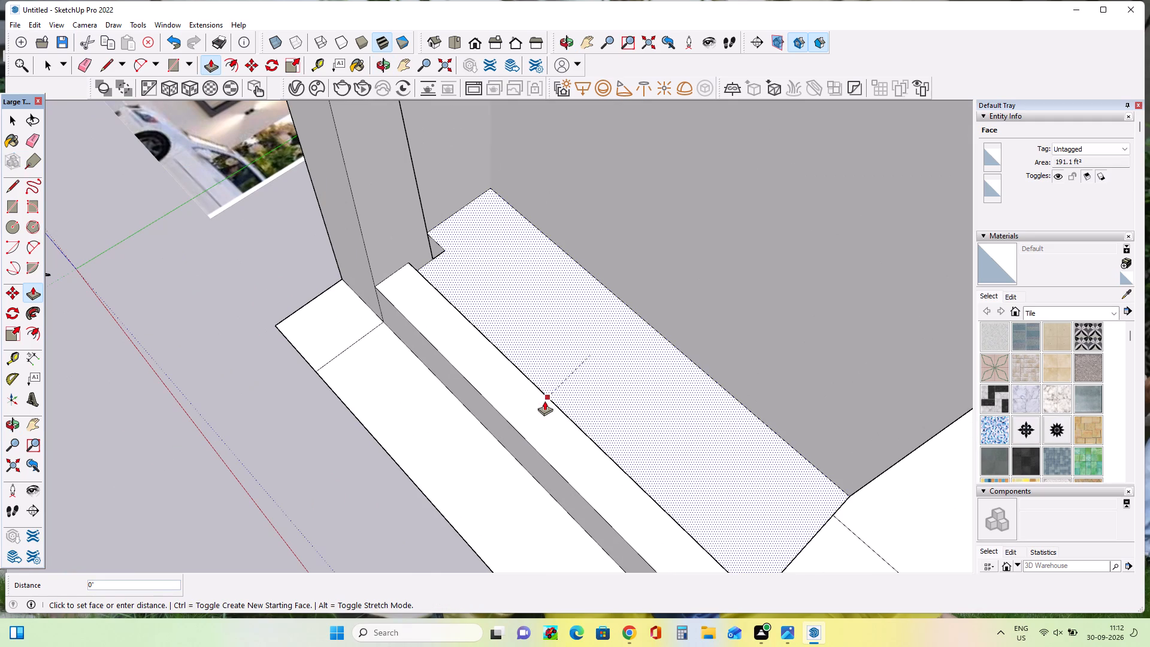
{"action": "left_click", "coordinate": [544, 401]}
{"action": "left_click", "coordinate": [559, 349]}
{"action": "left_click", "coordinate": [416, 286]}
{"action": "left_click", "coordinate": [477, 335]}
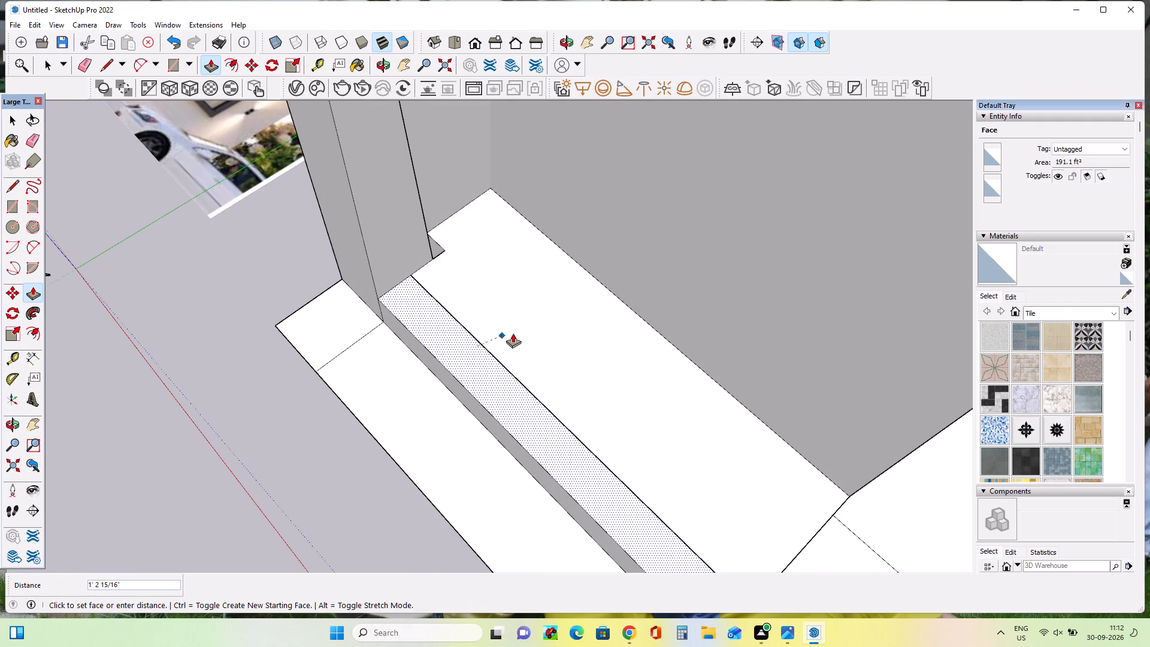
{"action": "left_click", "coordinate": [522, 333]}
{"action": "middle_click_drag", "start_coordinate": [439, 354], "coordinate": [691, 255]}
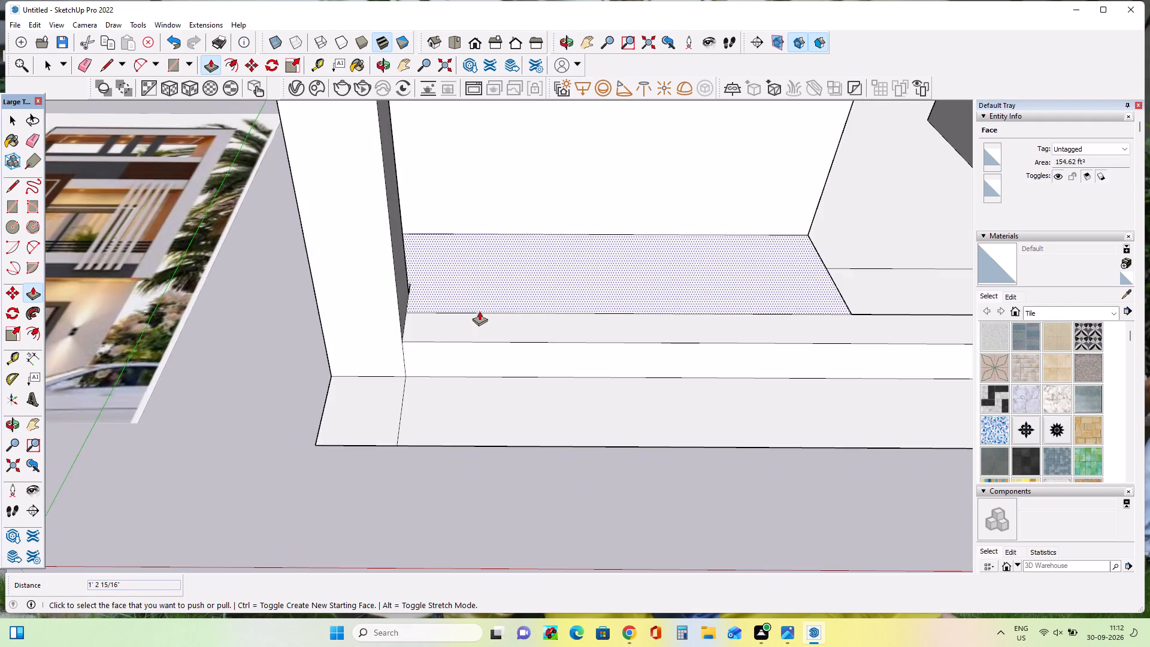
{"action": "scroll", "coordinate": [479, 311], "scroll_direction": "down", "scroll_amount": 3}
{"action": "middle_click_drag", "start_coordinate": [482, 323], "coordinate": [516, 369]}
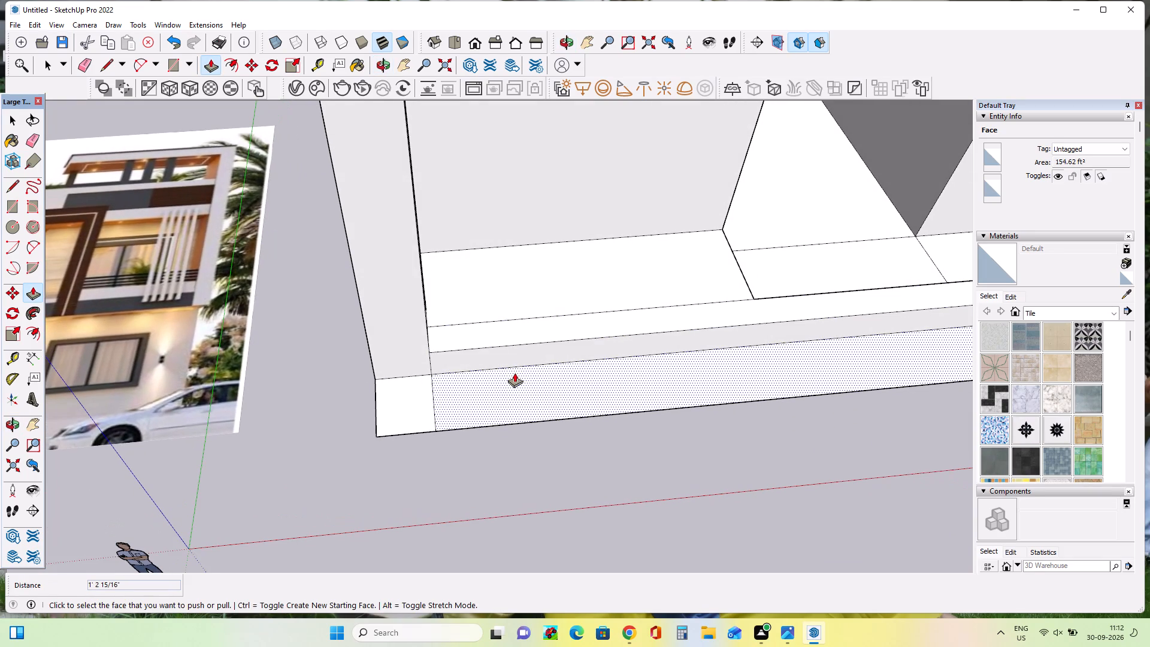
Move the modren villa image about 7' 4 3/8" closer to the house's front corner, beside the base strip.
{"action": "left_click", "coordinate": [13, 298]}
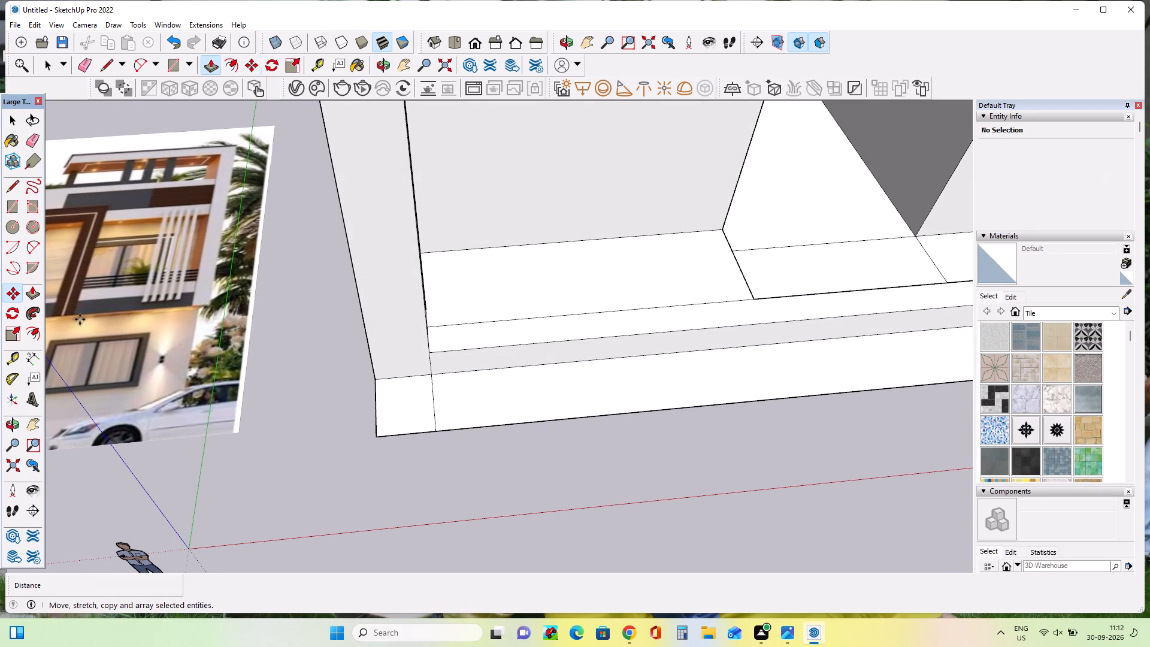
{"action": "left_click", "coordinate": [236, 434]}
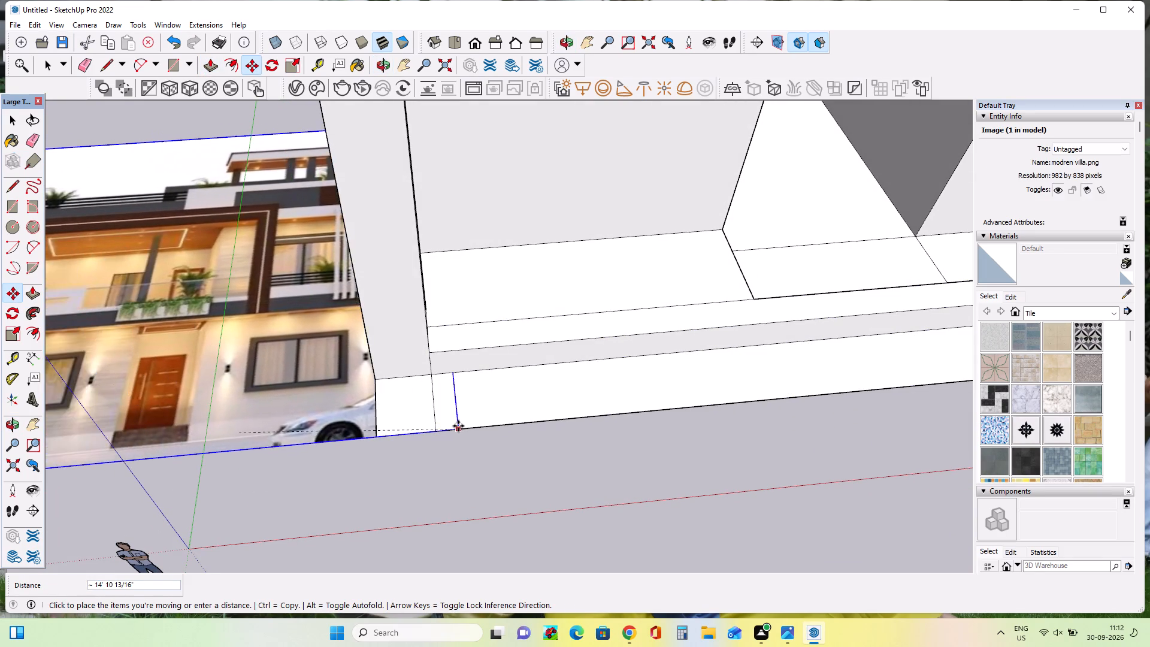
{"action": "left_click", "coordinate": [348, 420]}
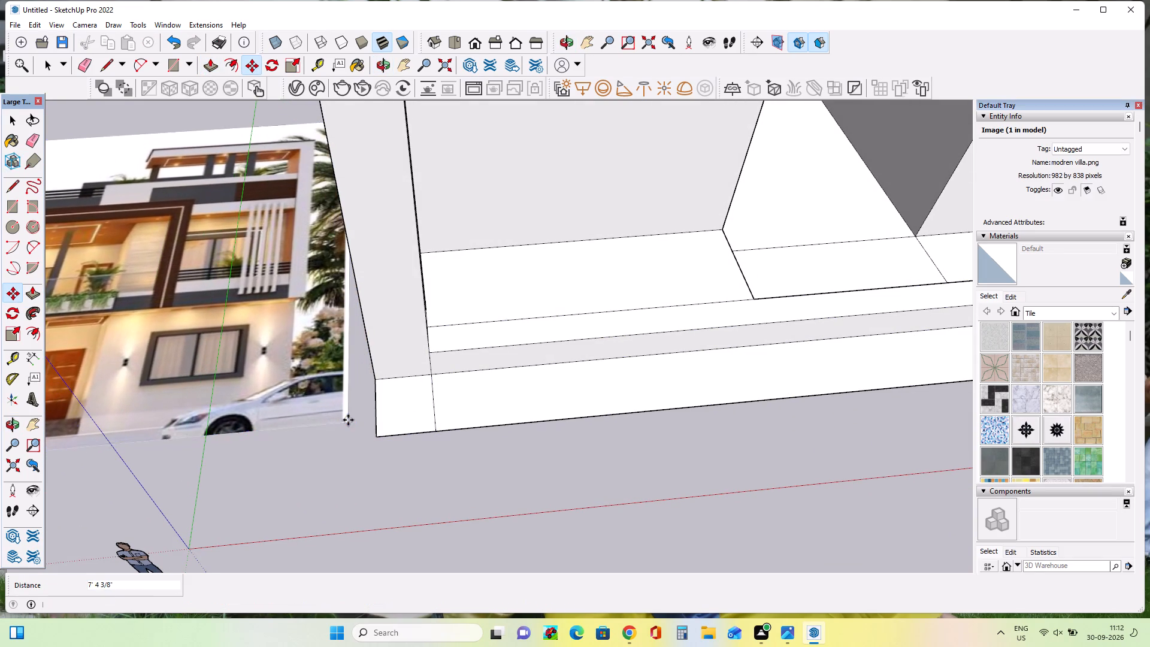
{"action": "middle_click", "coordinate": [398, 425]}
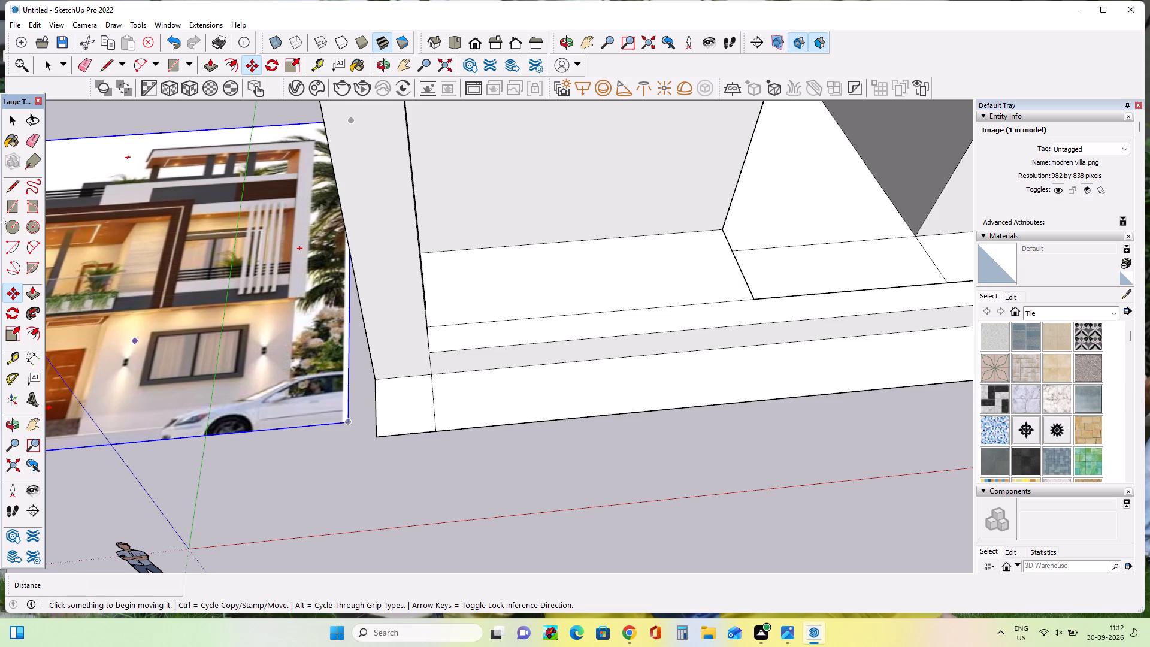
{"action": "key", "text": "Escape"}
Examine the ground floor and entrance of the villa image against the model's front corner and steps.
{"action": "left_click", "coordinate": [32, 421]}
{"action": "left_click_drag", "start_coordinate": [122, 410], "coordinate": [140, 408]}
{"action": "left_click_drag", "start_coordinate": [234, 396], "coordinate": [307, 391]}
{"action": "left_click_drag", "start_coordinate": [318, 391], "coordinate": [465, 391]}
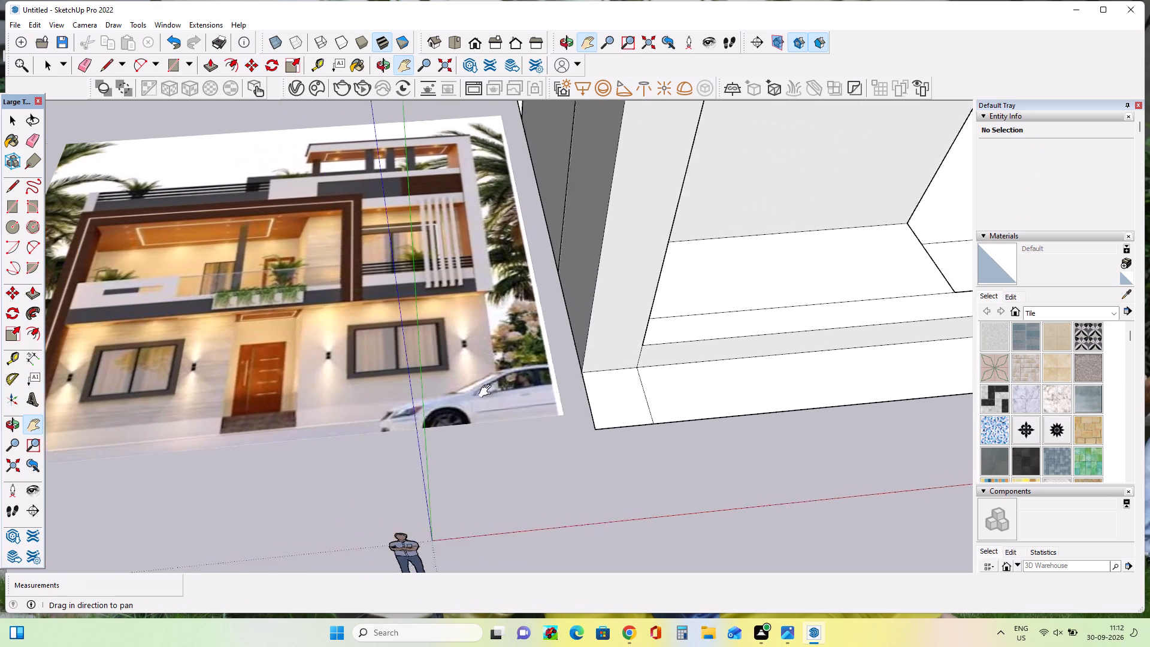
{"action": "left_click_drag", "start_coordinate": [491, 391], "coordinate": [504, 393]}
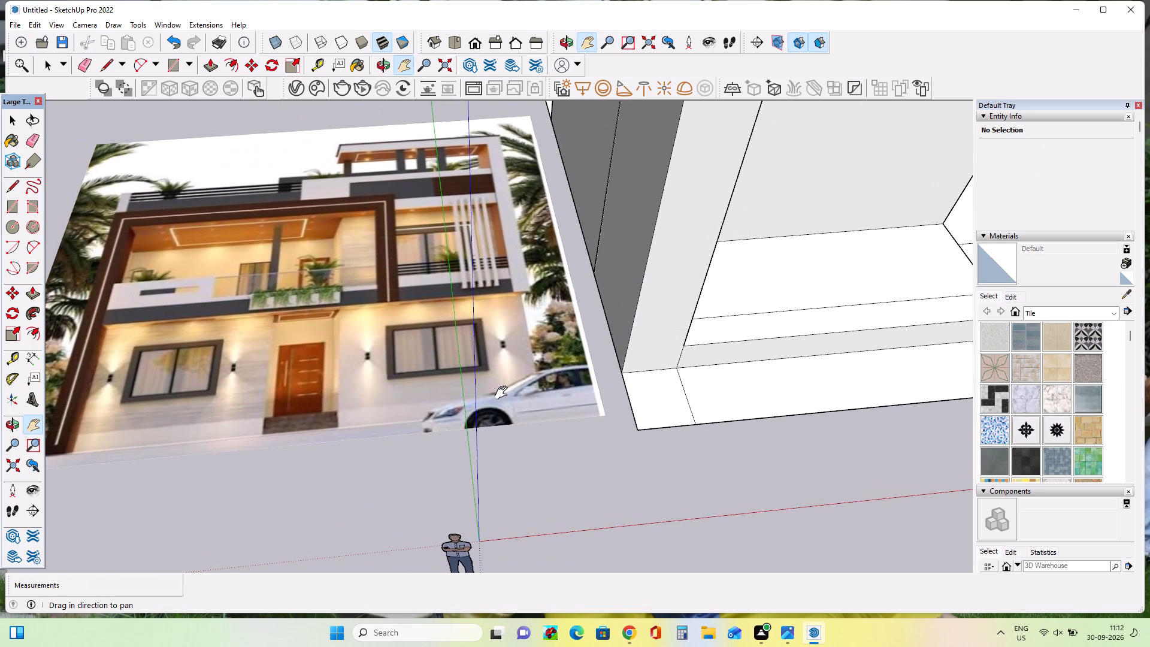
{"action": "left_click_drag", "start_coordinate": [504, 393], "coordinate": [371, 371]}
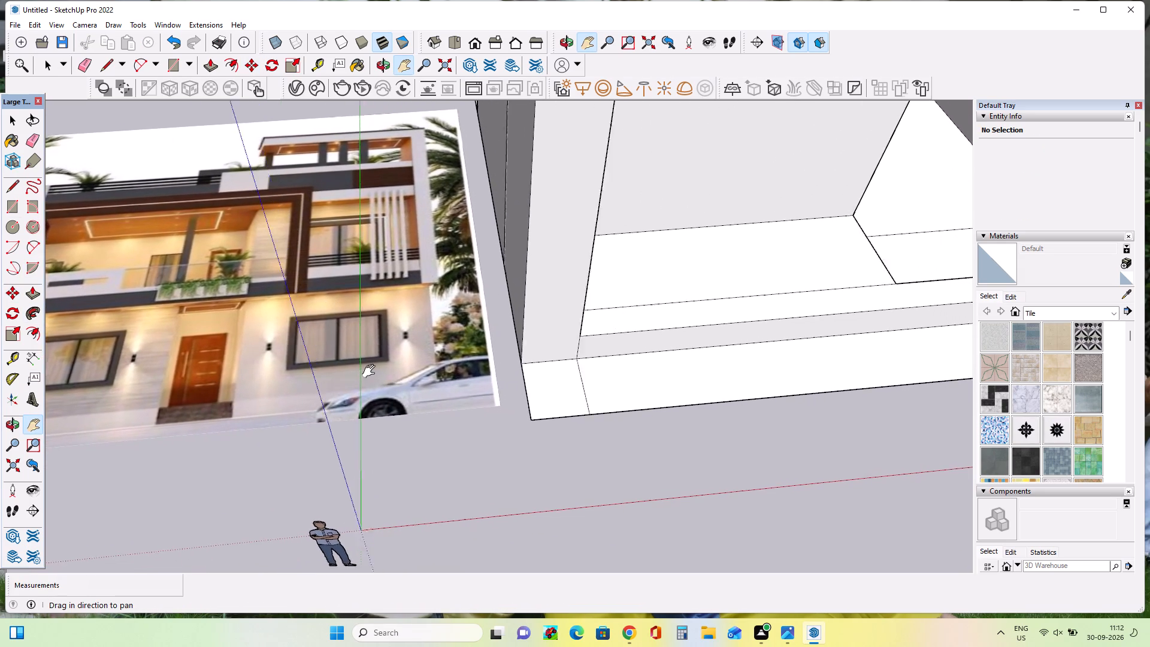
{"action": "left_click_drag", "start_coordinate": [371, 371], "coordinate": [334, 365]}
{"action": "scroll", "coordinate": [626, 342], "scroll_direction": "down", "scroll_amount": 5}
{"action": "middle_click_drag", "start_coordinate": [670, 409], "coordinate": [600, 336]}
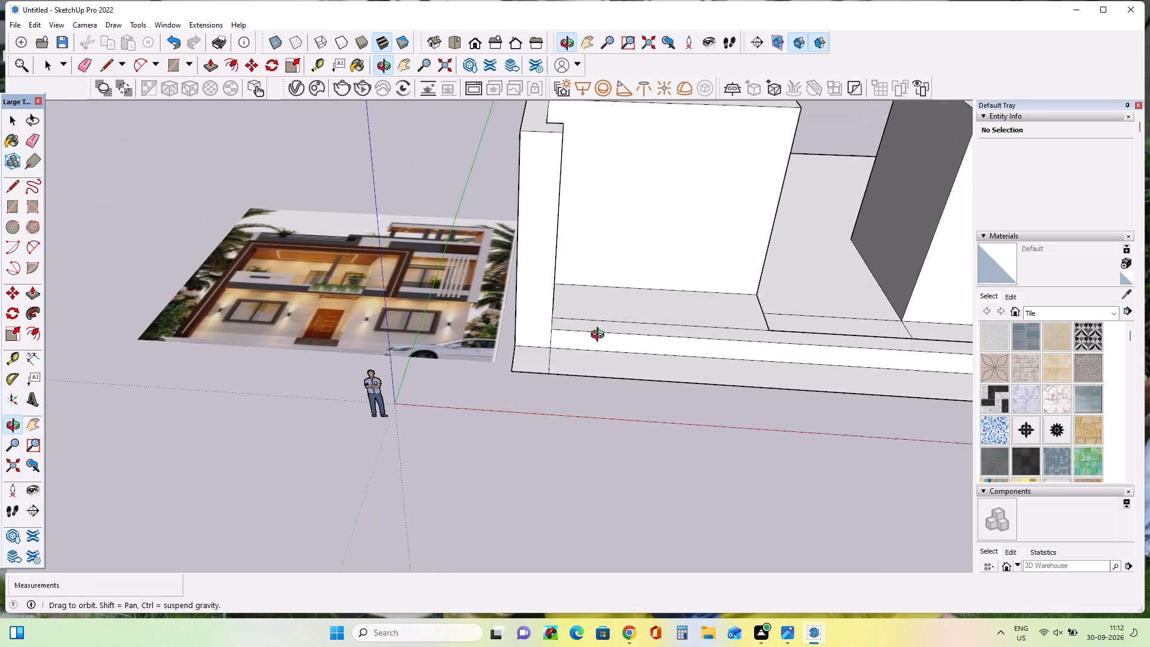
{"action": "middle_click_drag", "start_coordinate": [600, 336], "coordinate": [597, 370]}
Push/Pull the top of the front strip down about 1' 7/8", forming a lower step in front of the raised one.
{"action": "left_click", "coordinate": [25, 298]}
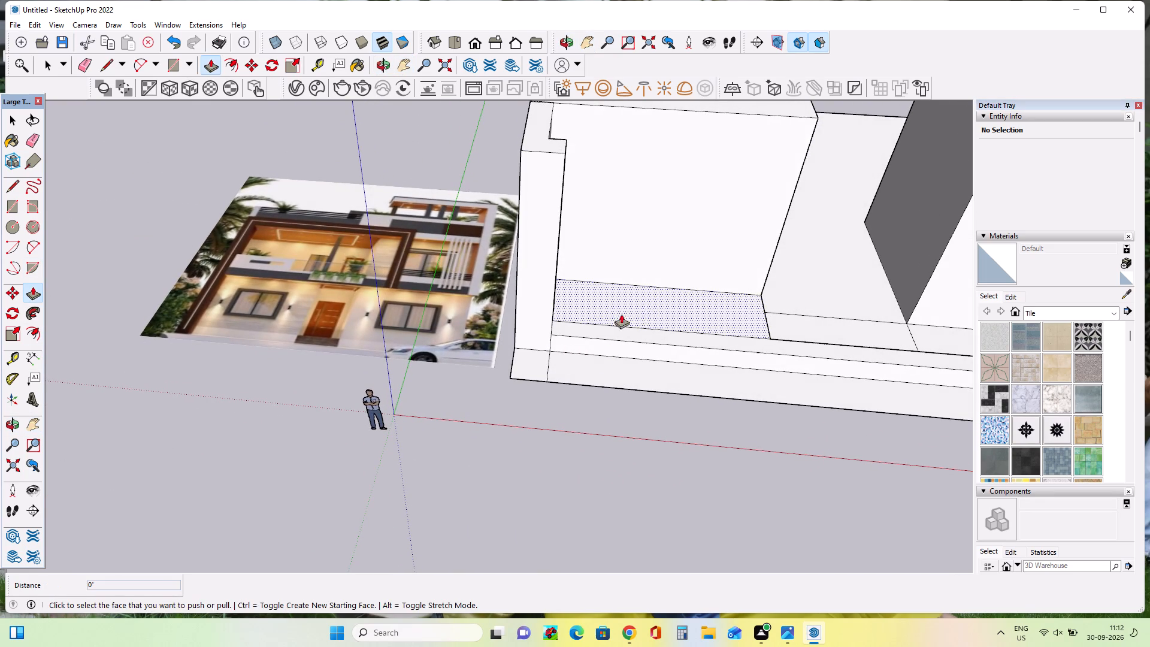
{"action": "left_click", "coordinate": [650, 303]}
{"action": "left_click", "coordinate": [678, 292]}
{"action": "left_click", "coordinate": [677, 304]}
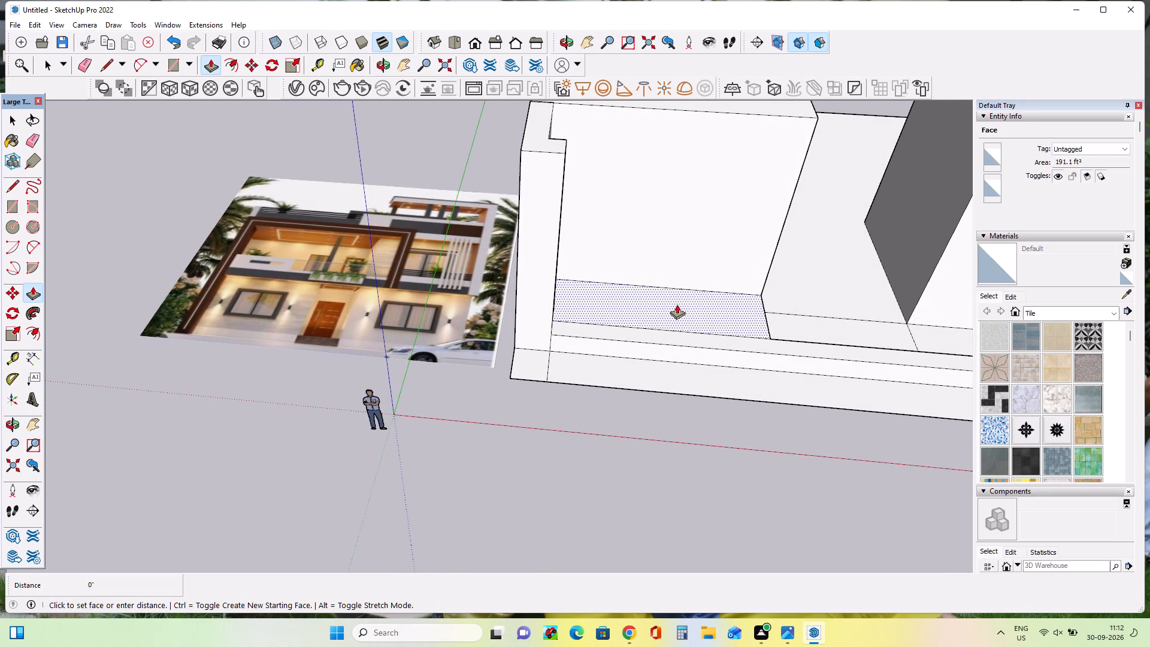
{"action": "scroll", "coordinate": [690, 306], "scroll_direction": "up", "scroll_amount": 6}
{"action": "left_click", "coordinate": [692, 310]}
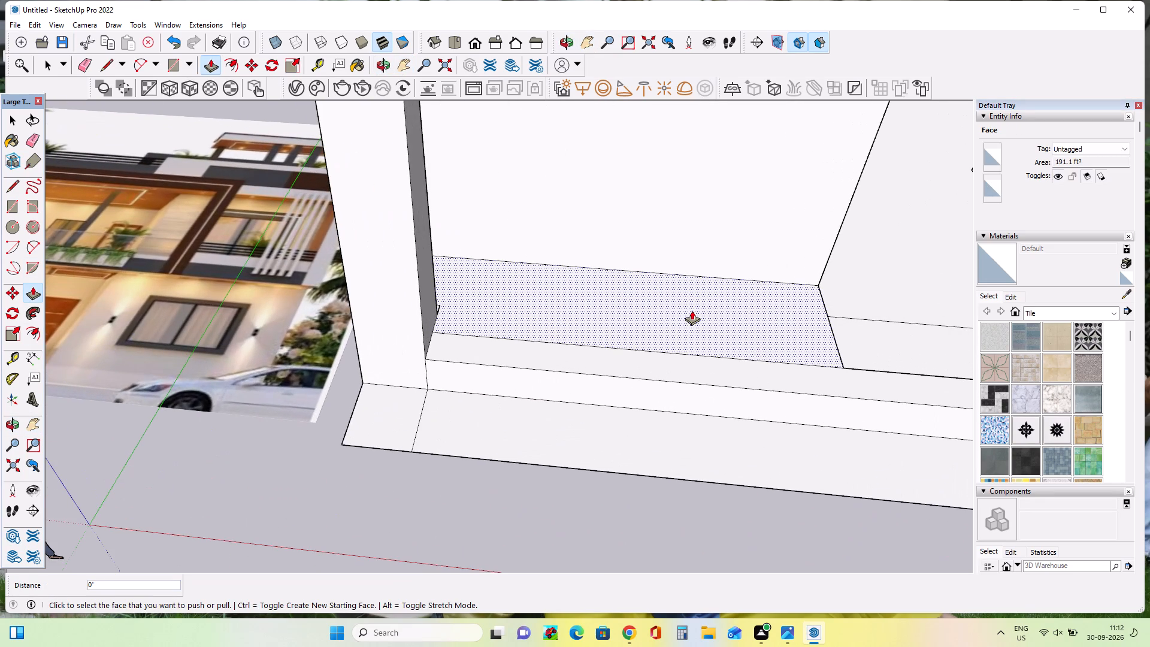
{"action": "left_click", "coordinate": [650, 368]}
{"action": "left_click", "coordinate": [649, 381]}
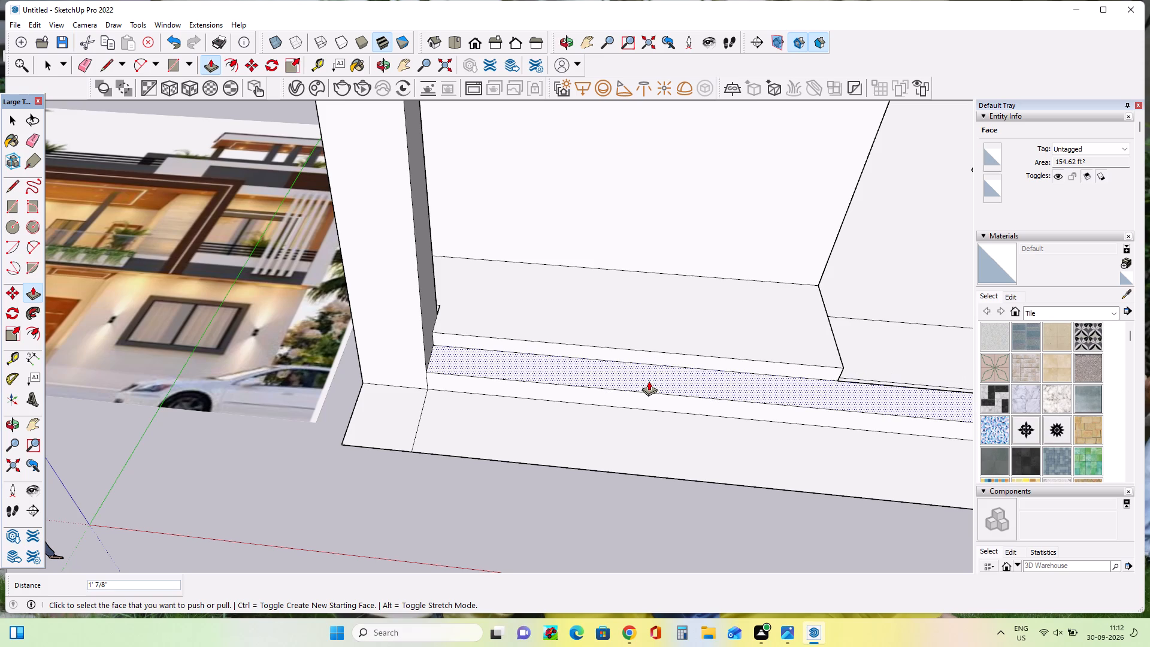
{"action": "left_click", "coordinate": [664, 323]}
{"action": "left_click", "coordinate": [655, 307]}
Push/Pull the small leftover face in the notch between the upper step and the corner pillar by 9 1/16".
{"action": "scroll", "coordinate": [464, 285], "scroll_direction": "up", "scroll_amount": 4}
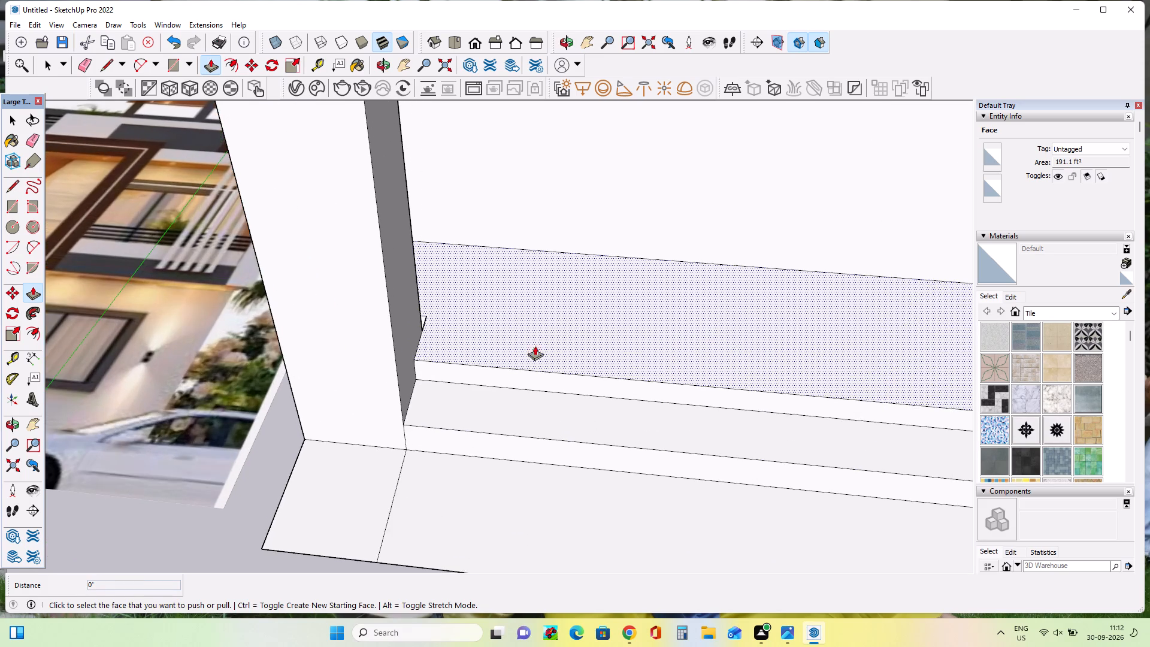
{"action": "middle_click_drag", "start_coordinate": [585, 343], "coordinate": [303, 395]}
{"action": "middle_click_drag", "start_coordinate": [576, 300], "coordinate": [283, 360]}
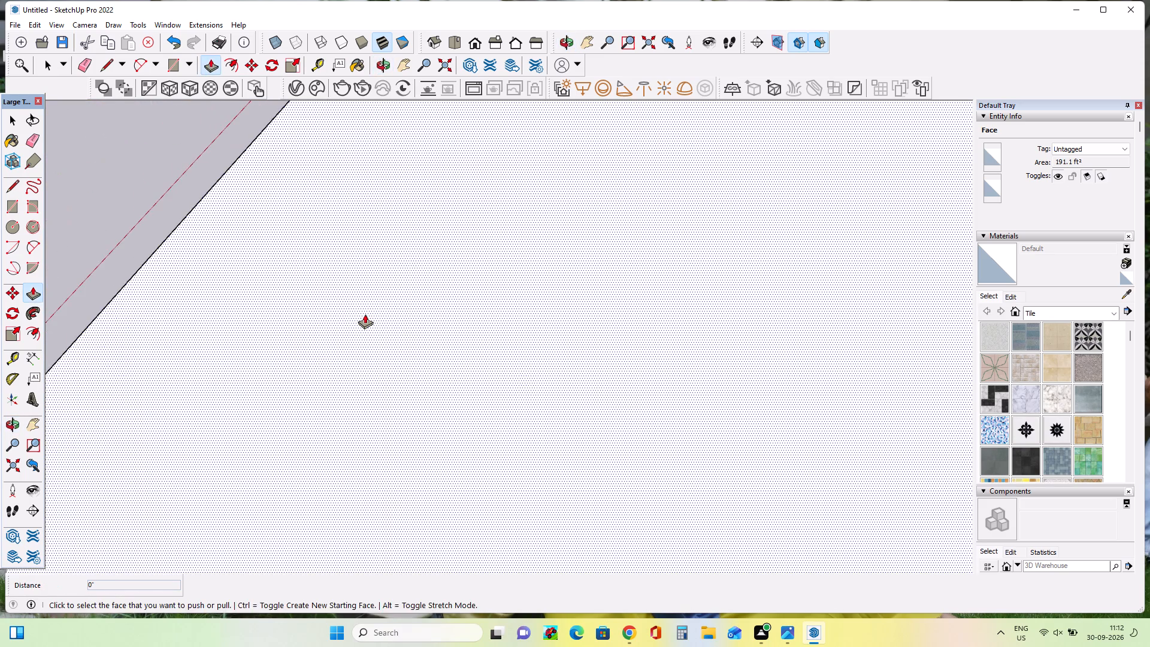
{"action": "middle_click_drag", "start_coordinate": [374, 322], "coordinate": [638, 409]}
{"action": "scroll", "coordinate": [111, 310], "scroll_direction": "down", "scroll_amount": 11}
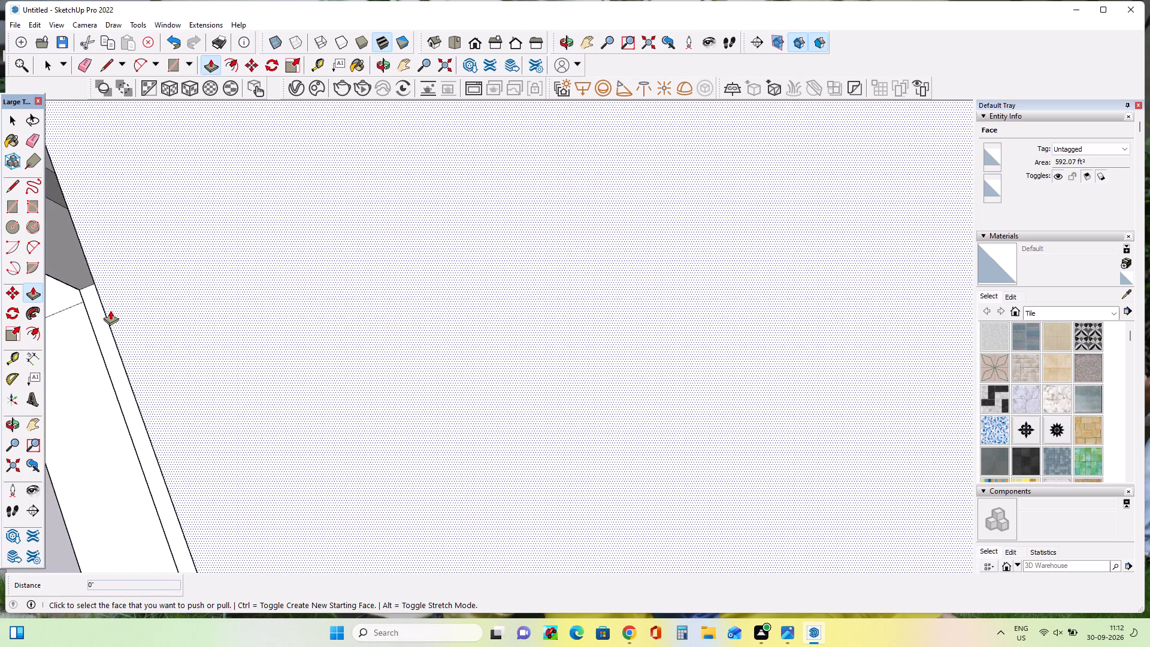
{"action": "scroll", "coordinate": [110, 310], "scroll_direction": "down", "scroll_amount": 4}
{"action": "middle_click_drag", "start_coordinate": [143, 309], "coordinate": [255, 310]}
{"action": "scroll", "coordinate": [114, 409], "scroll_direction": "up", "scroll_amount": 1}
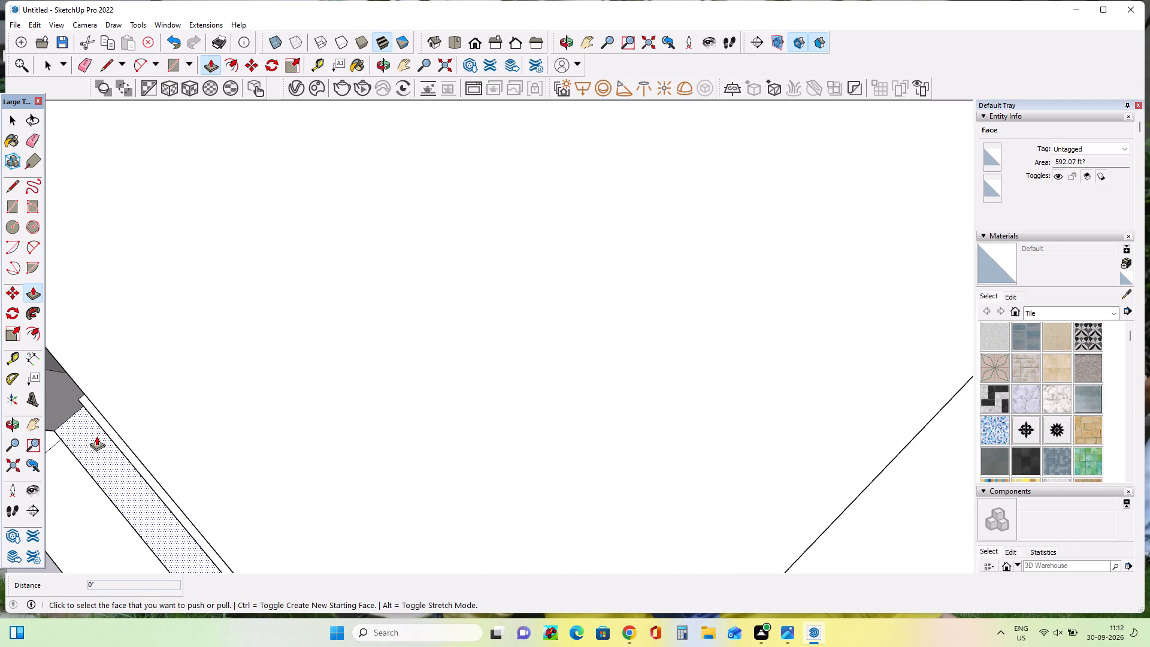
{"action": "left_click", "coordinate": [39, 428]}
{"action": "left_click_drag", "start_coordinate": [159, 423], "coordinate": [323, 337]}
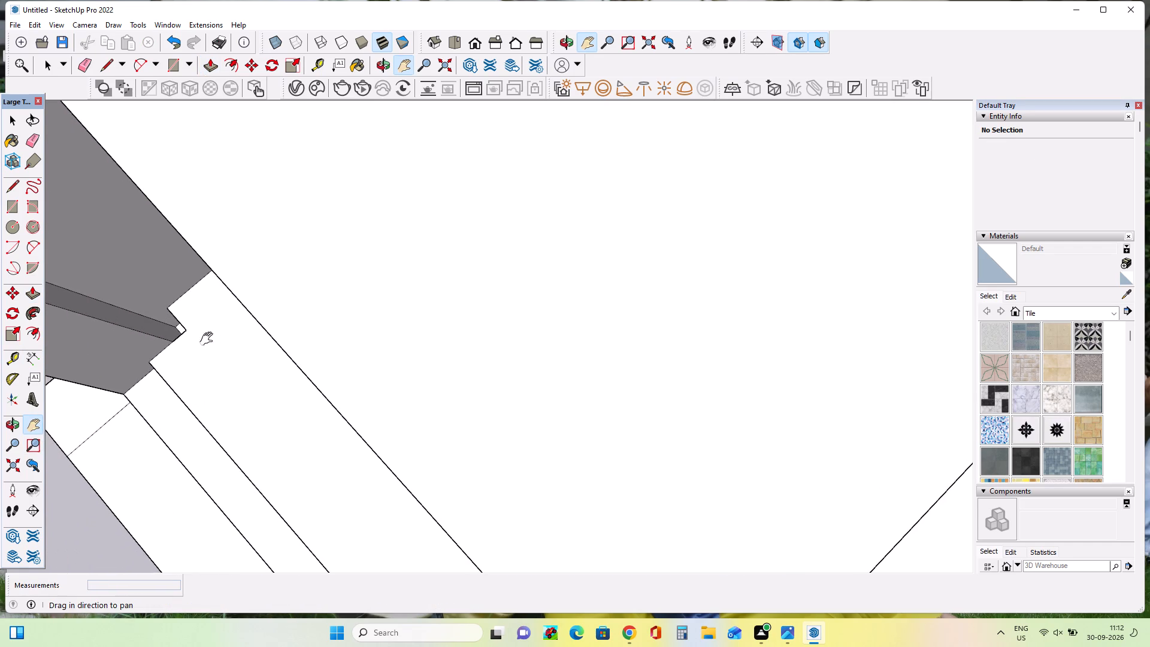
{"action": "scroll", "coordinate": [203, 338], "scroll_direction": "up", "scroll_amount": 3}
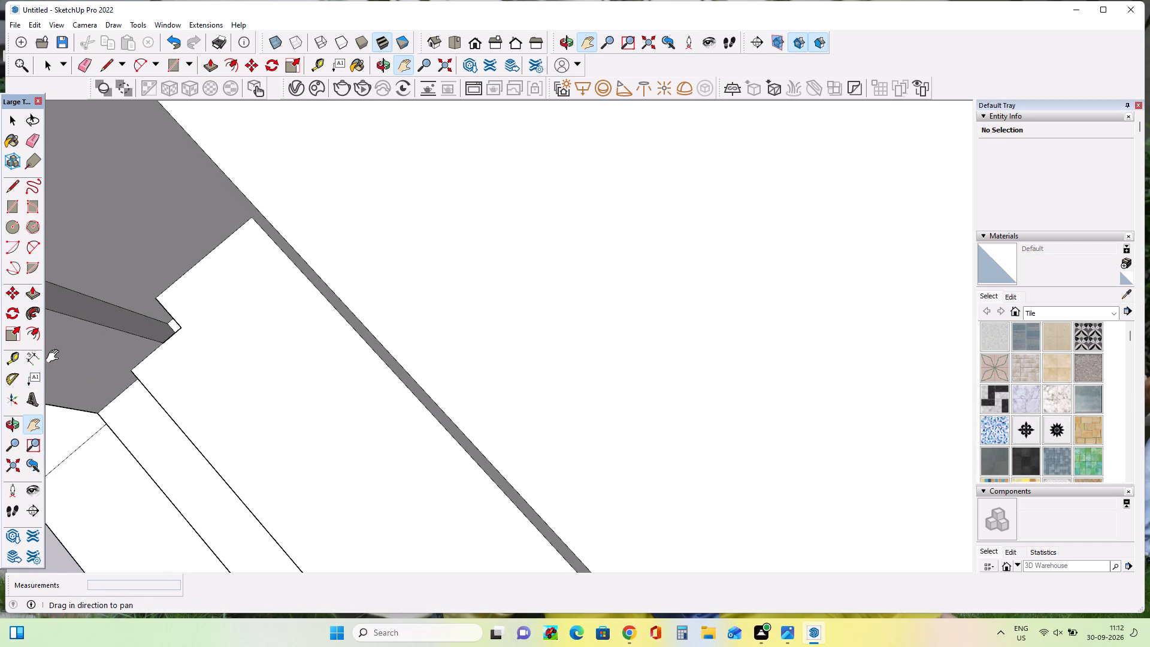
{"action": "left_click", "coordinate": [34, 291]}
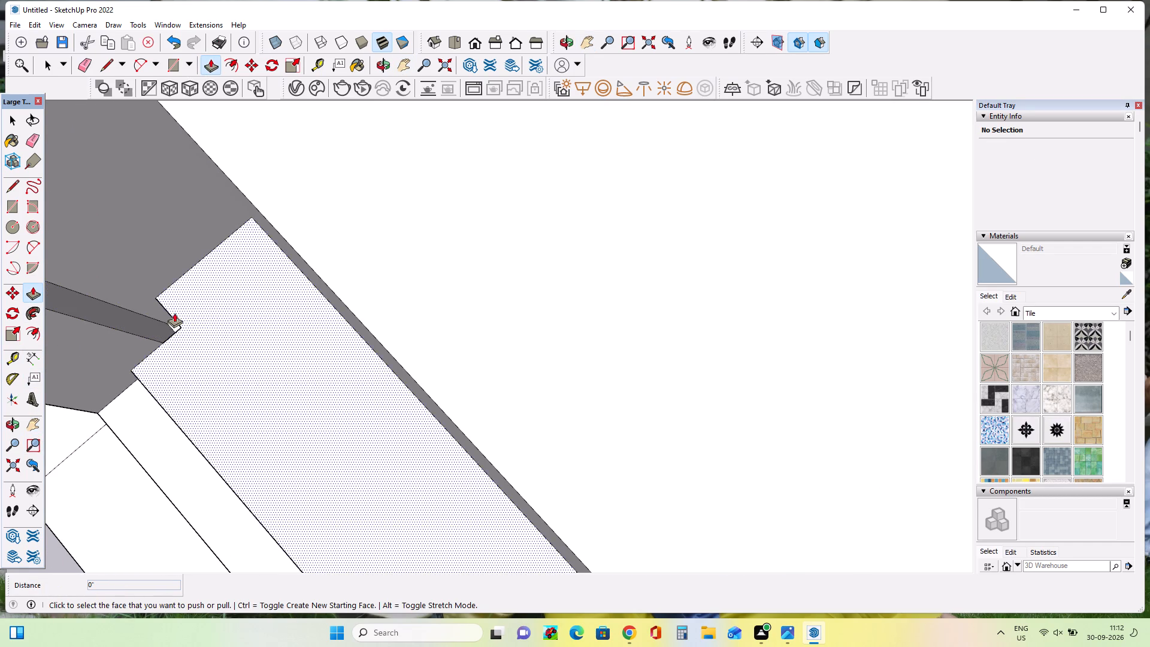
{"action": "middle_click_drag", "start_coordinate": [184, 319], "coordinate": [275, 264]}
{"action": "scroll", "coordinate": [168, 417], "scroll_direction": "up", "scroll_amount": 3}
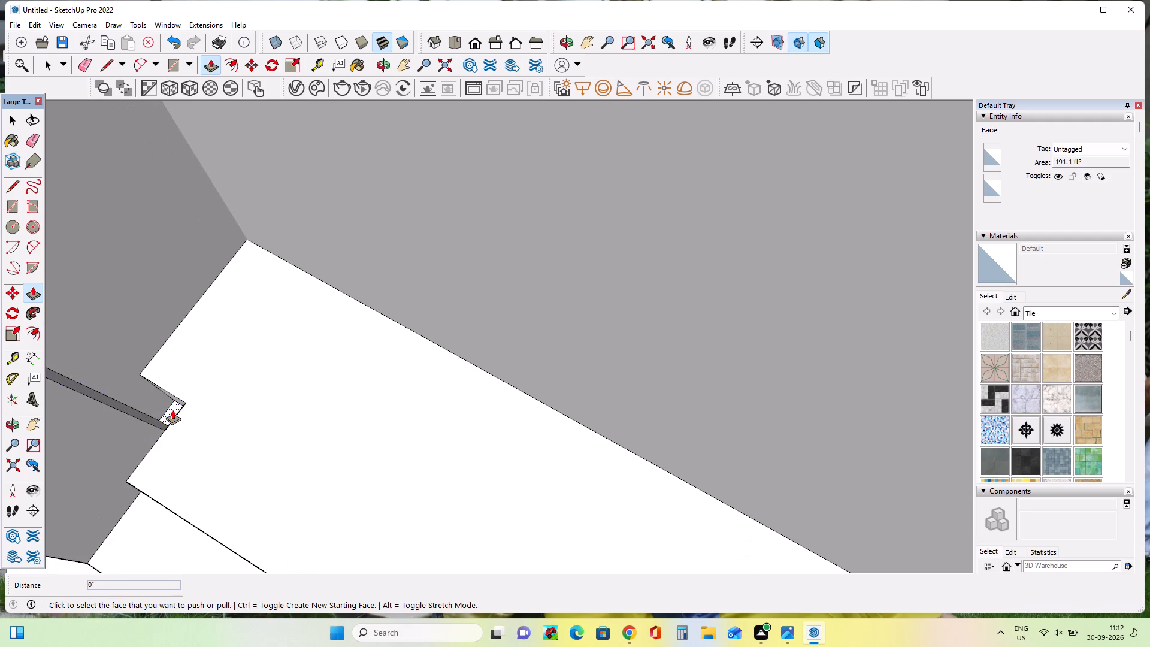
{"action": "middle_click_drag", "start_coordinate": [172, 410], "coordinate": [201, 382]}
{"action": "left_click", "coordinate": [169, 419]}
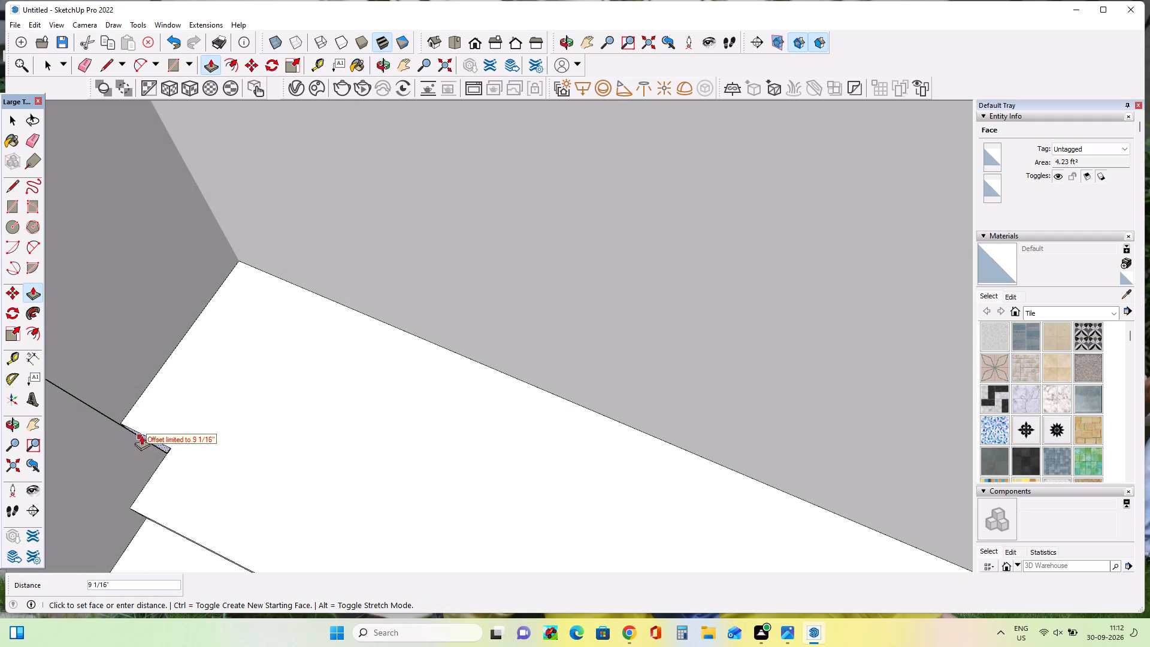
{"action": "left_click", "coordinate": [137, 439]}
Inspect the junction of the front steps with the notched corner pillar from several angles.
{"action": "middle_click_drag", "start_coordinate": [199, 479], "coordinate": [288, 361]}
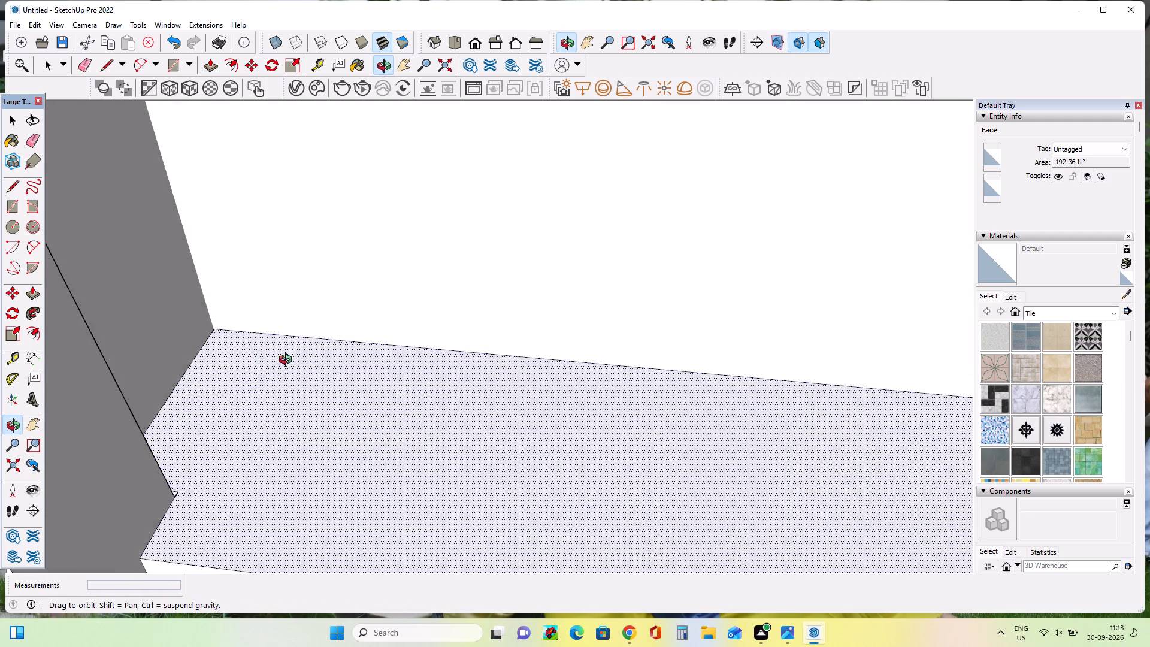
{"action": "middle_click_drag", "start_coordinate": [288, 361], "coordinate": [360, 285]}
{"action": "middle_click_drag", "start_coordinate": [267, 512], "coordinate": [133, 546]}
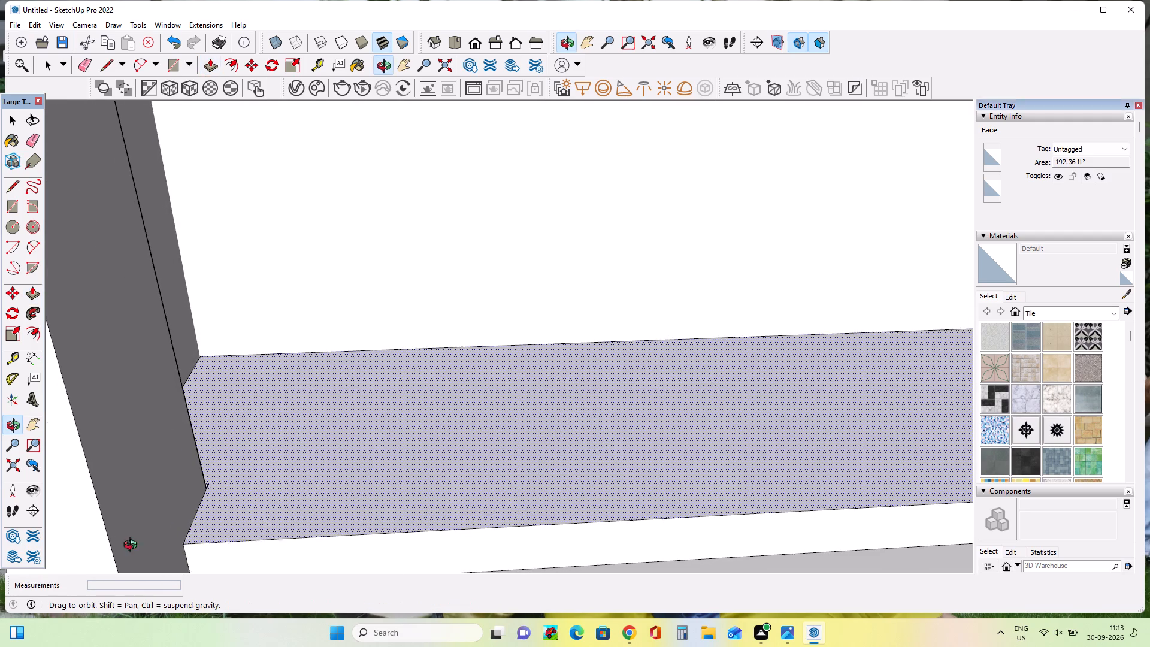
{"action": "middle_click_drag", "start_coordinate": [133, 546], "coordinate": [4, 576]}
{"action": "scroll", "coordinate": [262, 398], "scroll_direction": "down", "scroll_amount": 13}
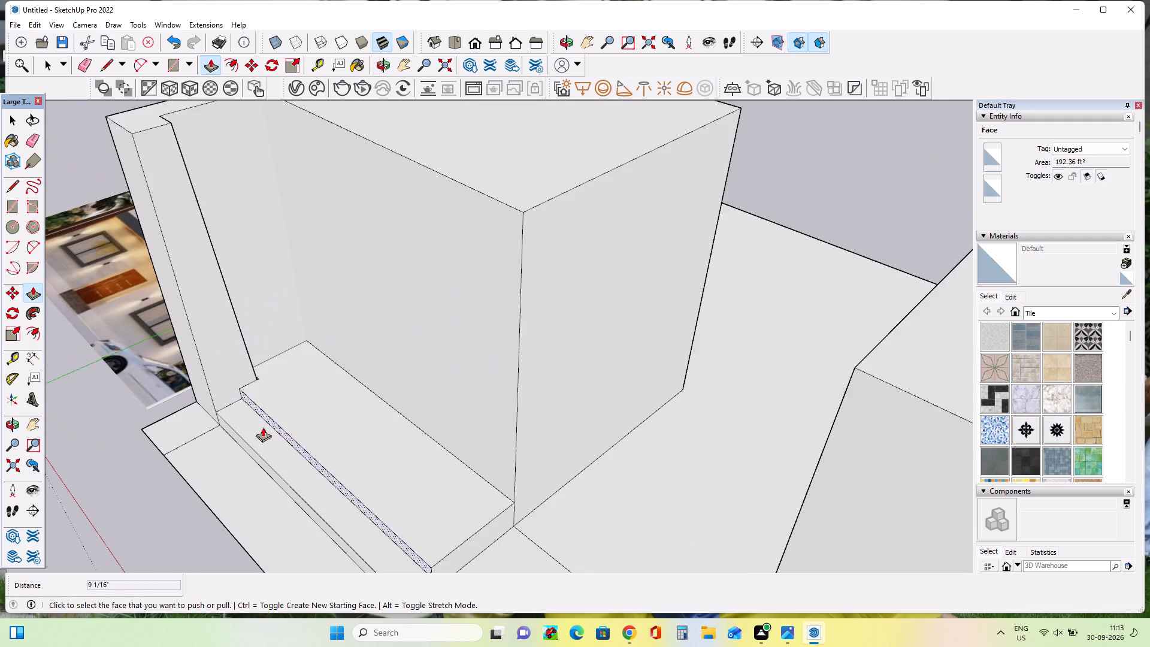
{"action": "middle_click_drag", "start_coordinate": [263, 427], "coordinate": [517, 348]}
{"action": "scroll", "coordinate": [504, 395], "scroll_direction": "down", "scroll_amount": 1}
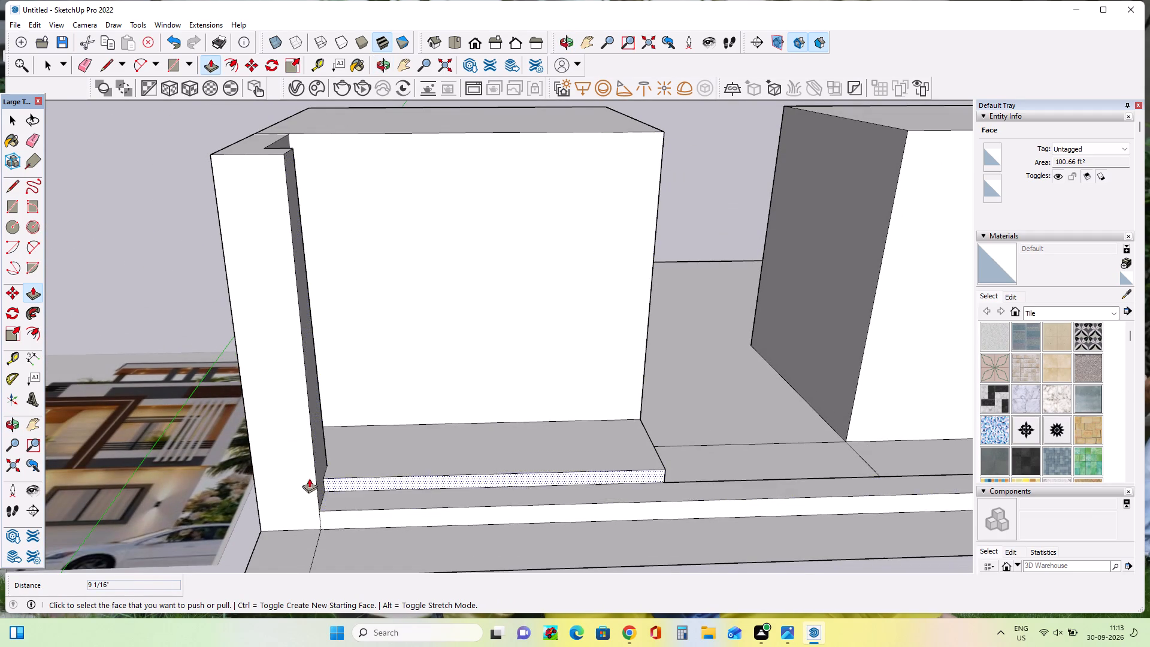
{"action": "middle_click_drag", "start_coordinate": [309, 478], "coordinate": [176, 558]}
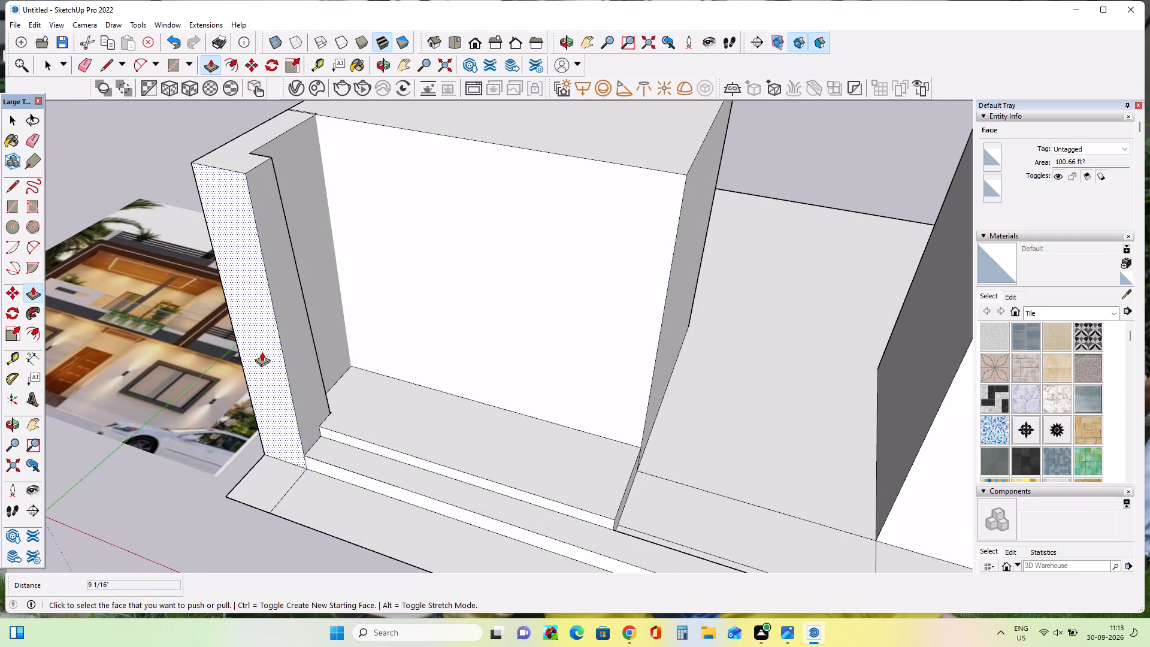
{"action": "middle_click_drag", "start_coordinate": [355, 326], "coordinate": [110, 458]}
{"action": "middle_click_drag", "start_coordinate": [313, 183], "coordinate": [224, 258]}
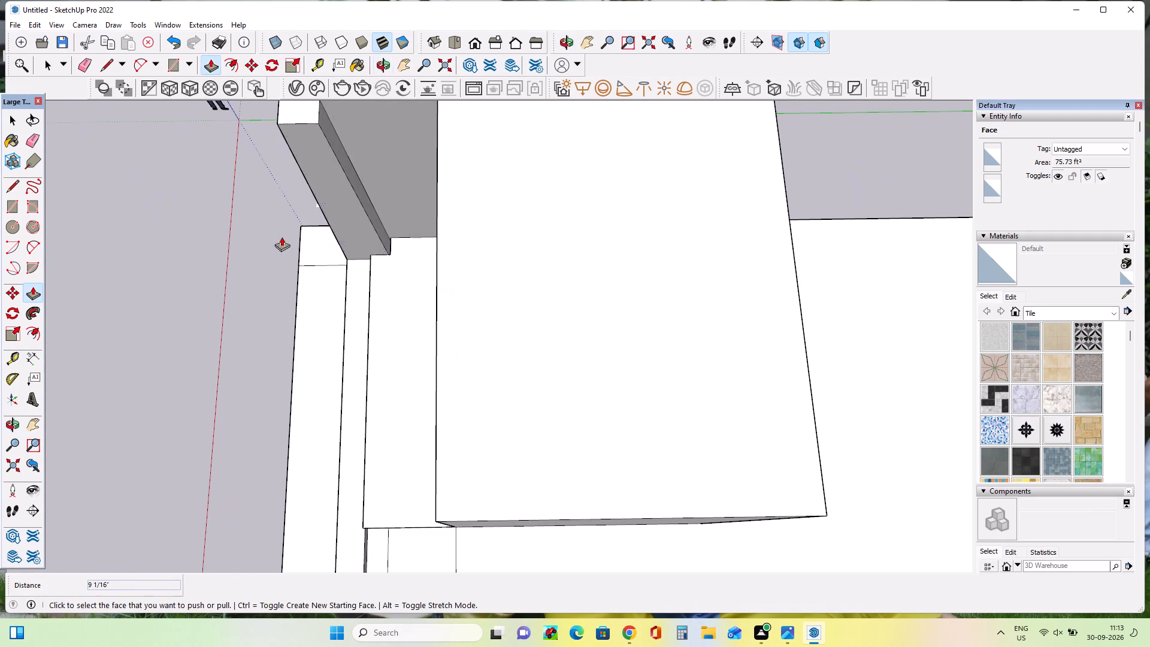
{"action": "left_click", "coordinate": [359, 192]}
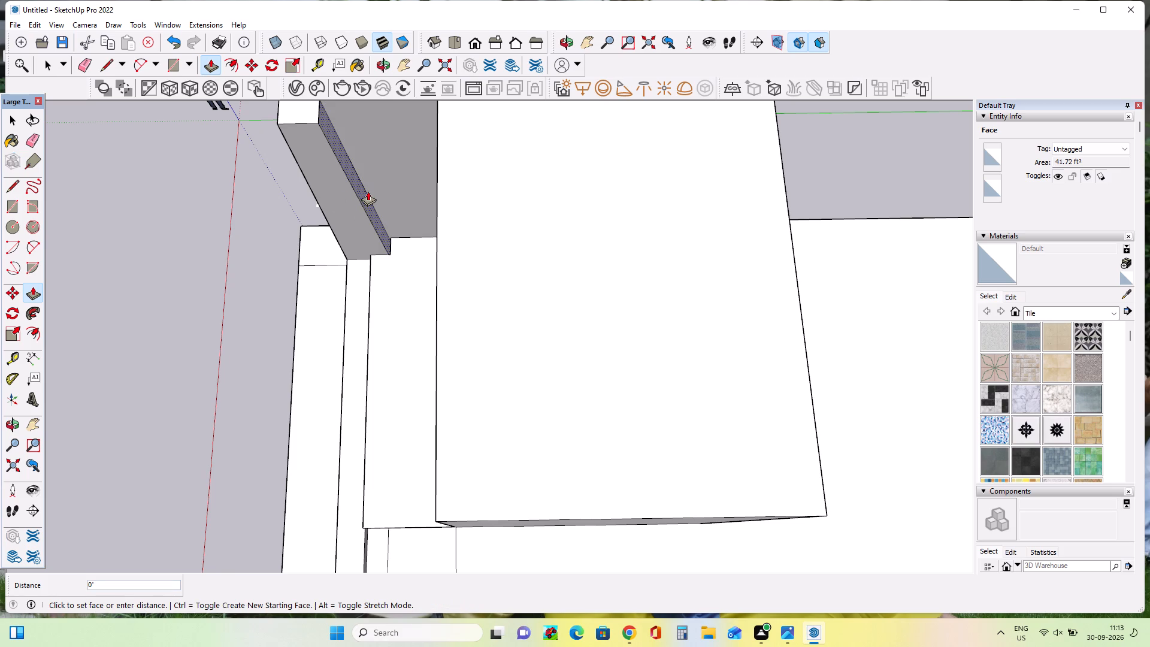
{"action": "left_click", "coordinate": [368, 191]}
Compare the villa image's facade with the model's two blocks, corner pillar and front steps.
{"action": "middle_click_drag", "start_coordinate": [305, 276], "coordinate": [704, 50]}
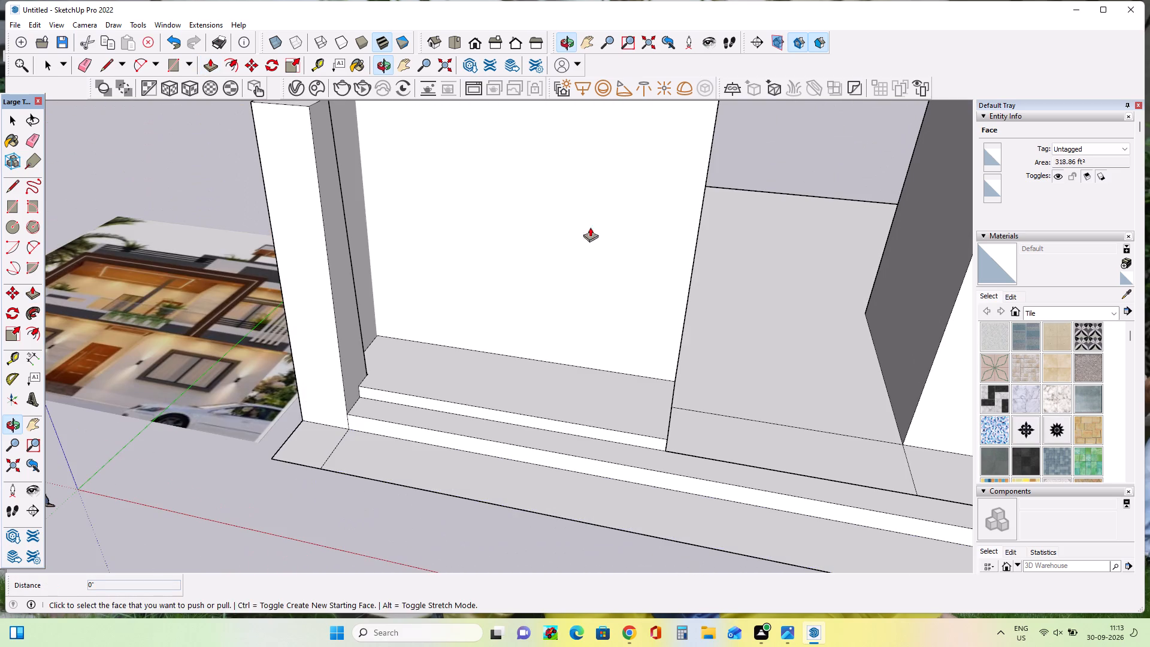
{"action": "middle_click_drag", "start_coordinate": [544, 305], "coordinate": [691, 276]}
{"action": "scroll", "coordinate": [450, 403], "scroll_direction": "down", "scroll_amount": 5}
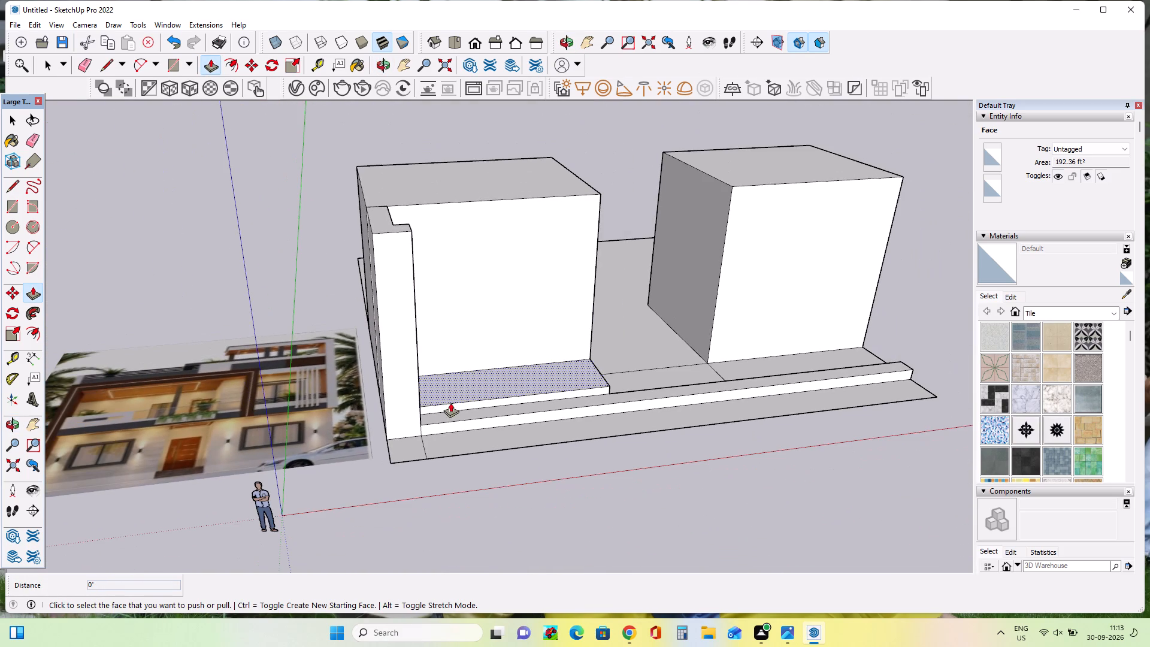
{"action": "middle_click_drag", "start_coordinate": [301, 429], "coordinate": [313, 555]}
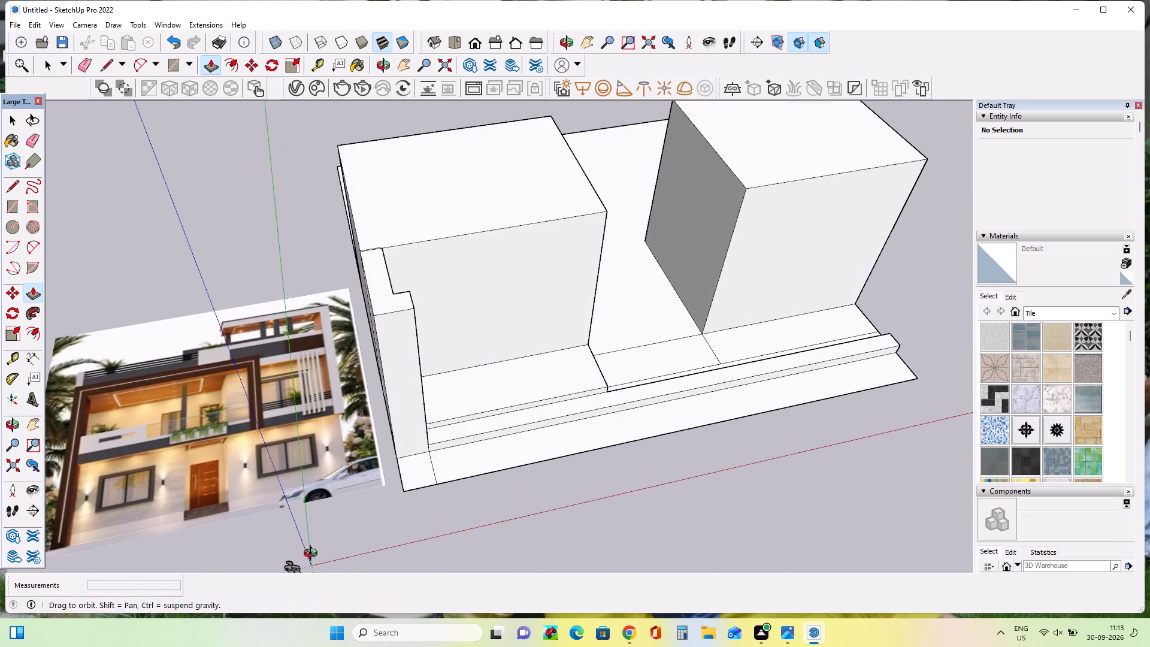
{"action": "middle_click_drag", "start_coordinate": [313, 555], "coordinate": [314, 588]}
{"action": "middle_click_drag", "start_coordinate": [197, 451], "coordinate": [207, 407]}
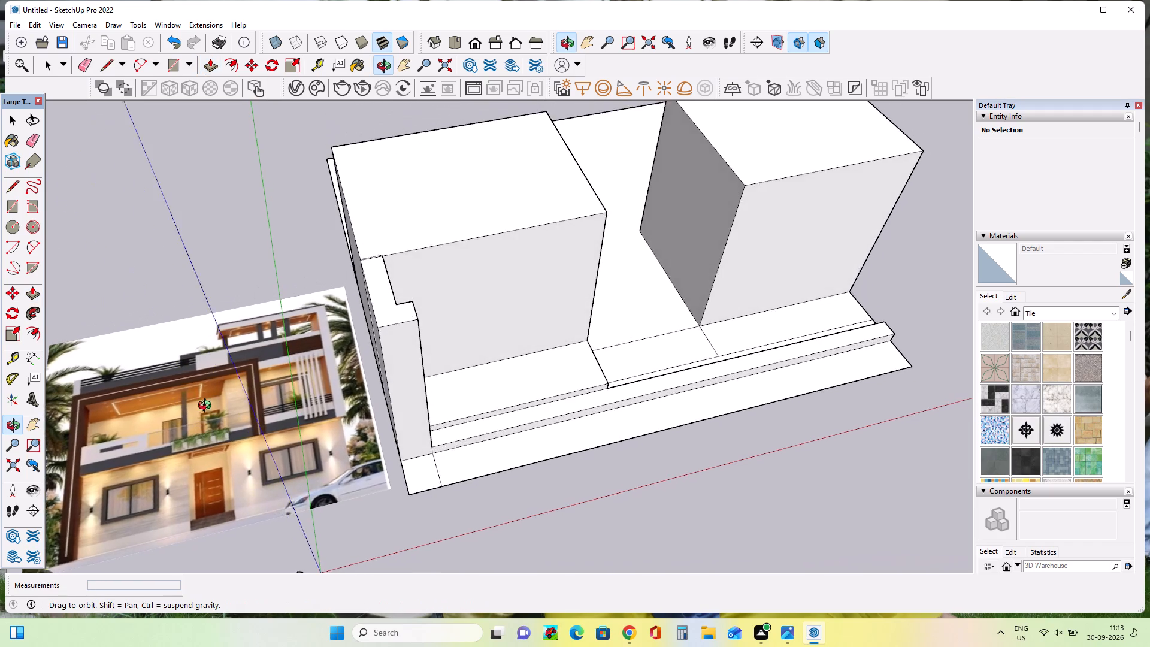
{"action": "middle_click_drag", "start_coordinate": [207, 407], "coordinate": [181, 368]}
{"action": "scroll", "coordinate": [212, 424], "scroll_direction": "down", "scroll_amount": 1}
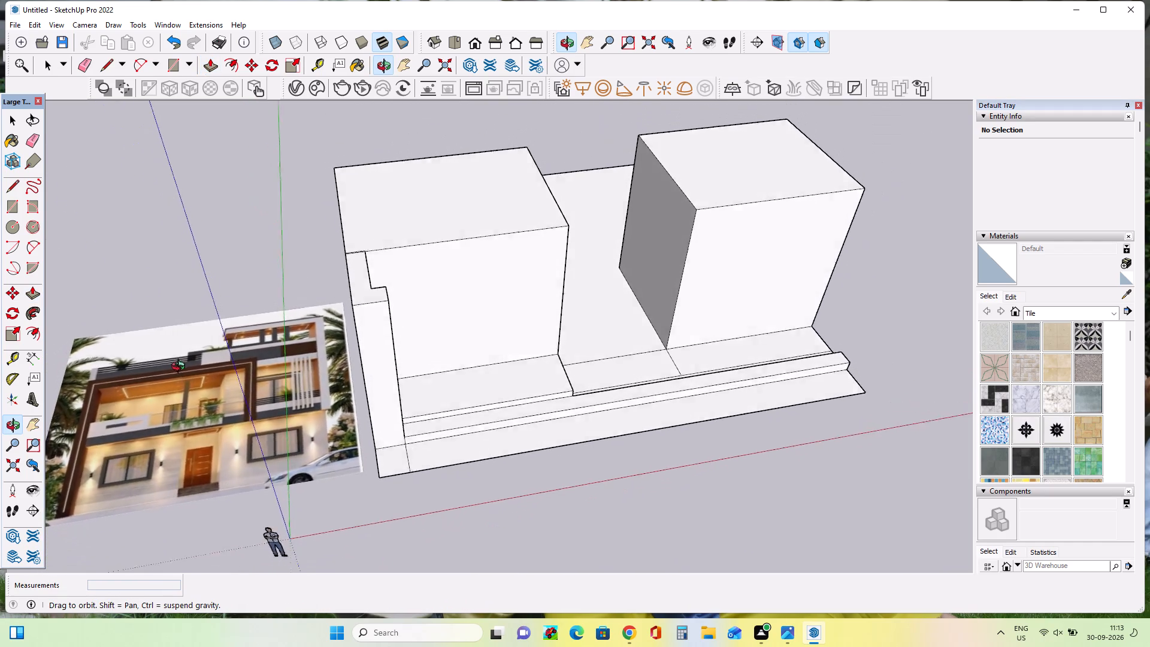
{"action": "middle_click_drag", "start_coordinate": [181, 368], "coordinate": [214, 455]}
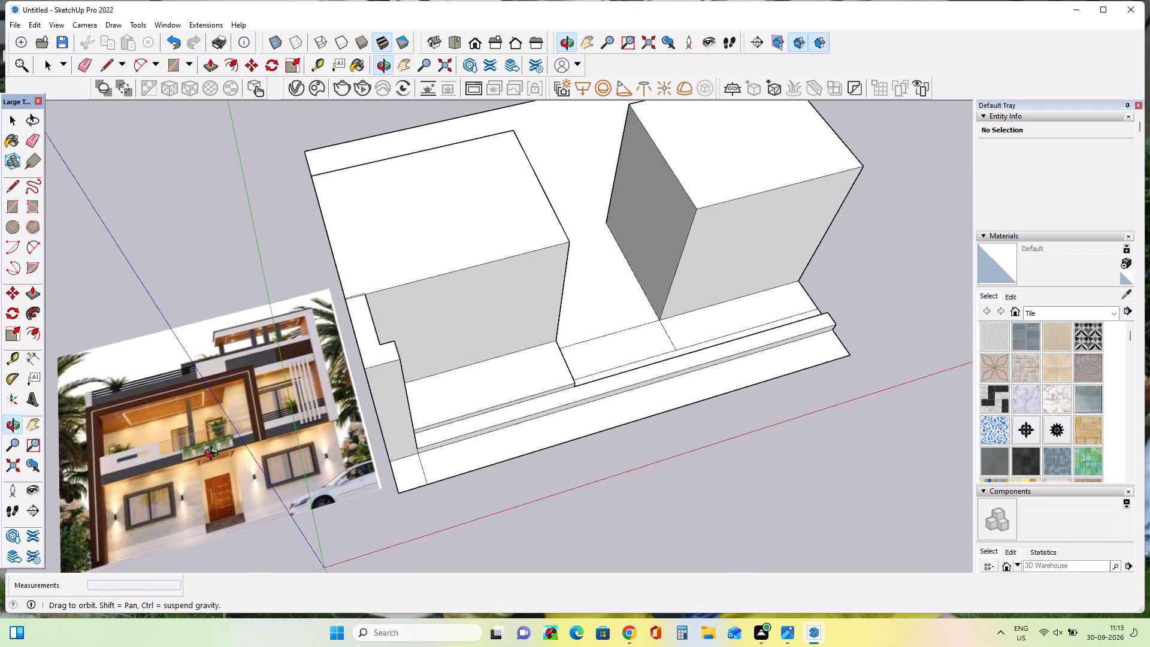
{"action": "middle_click_drag", "start_coordinate": [214, 455], "coordinate": [182, 370]}
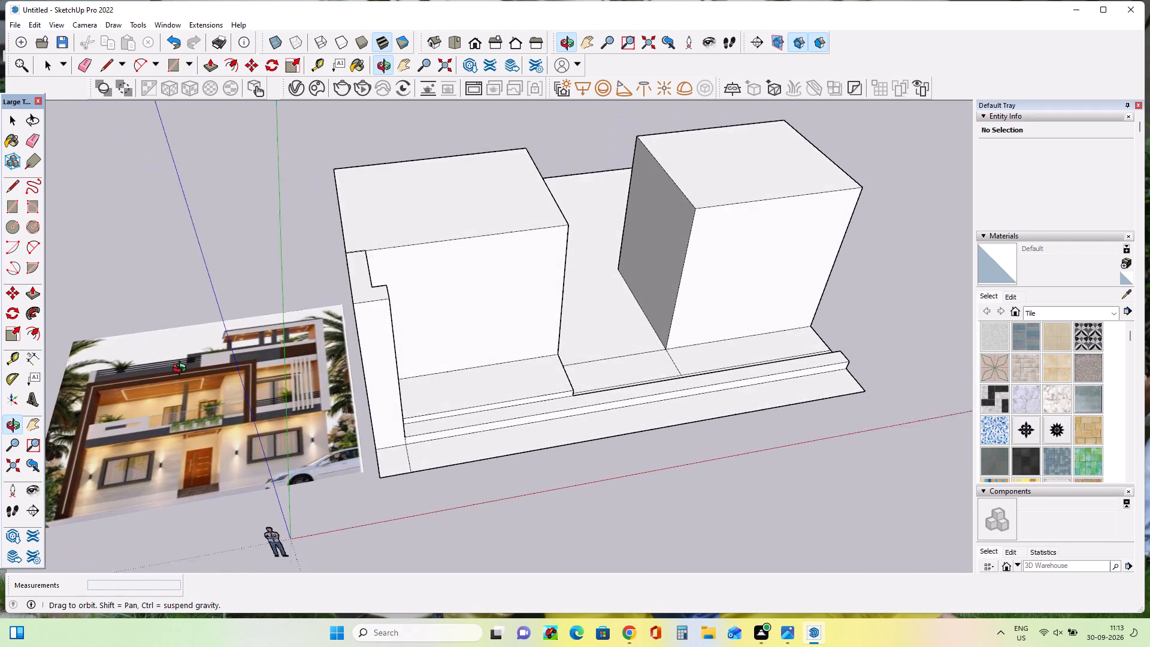
Push/Pull the low floor face between the two blocks up 2' 6 7/16", level with the left block's front platform.
{"action": "middle_click_drag", "start_coordinate": [182, 370], "coordinate": [172, 359]}
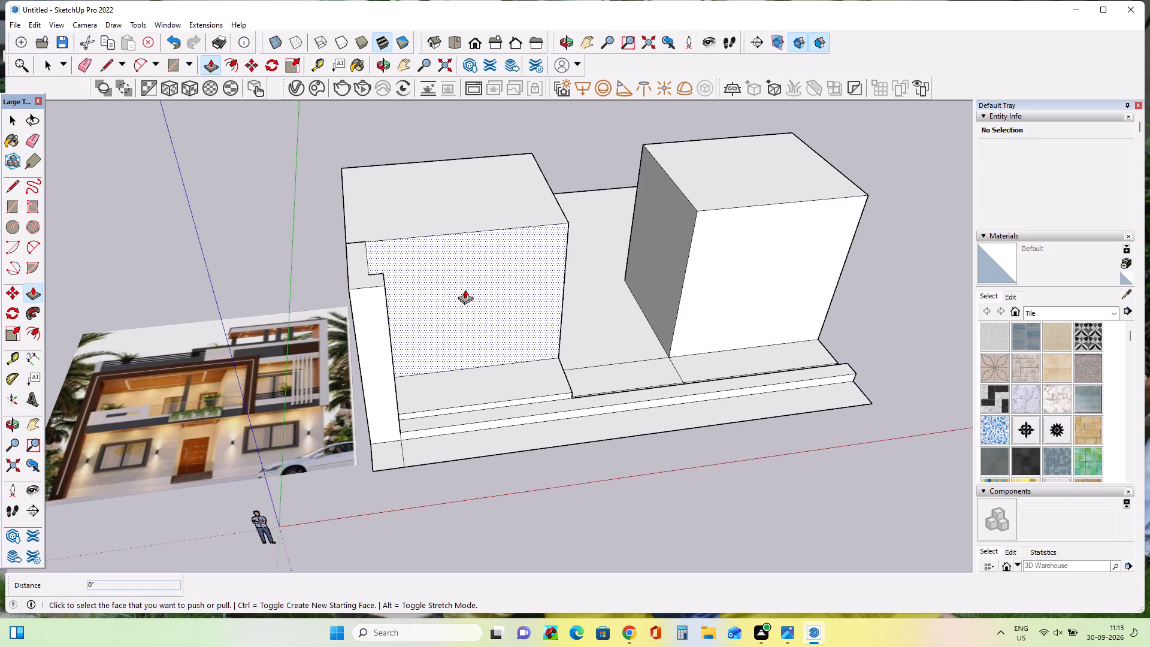
{"action": "left_click", "coordinate": [609, 376]}
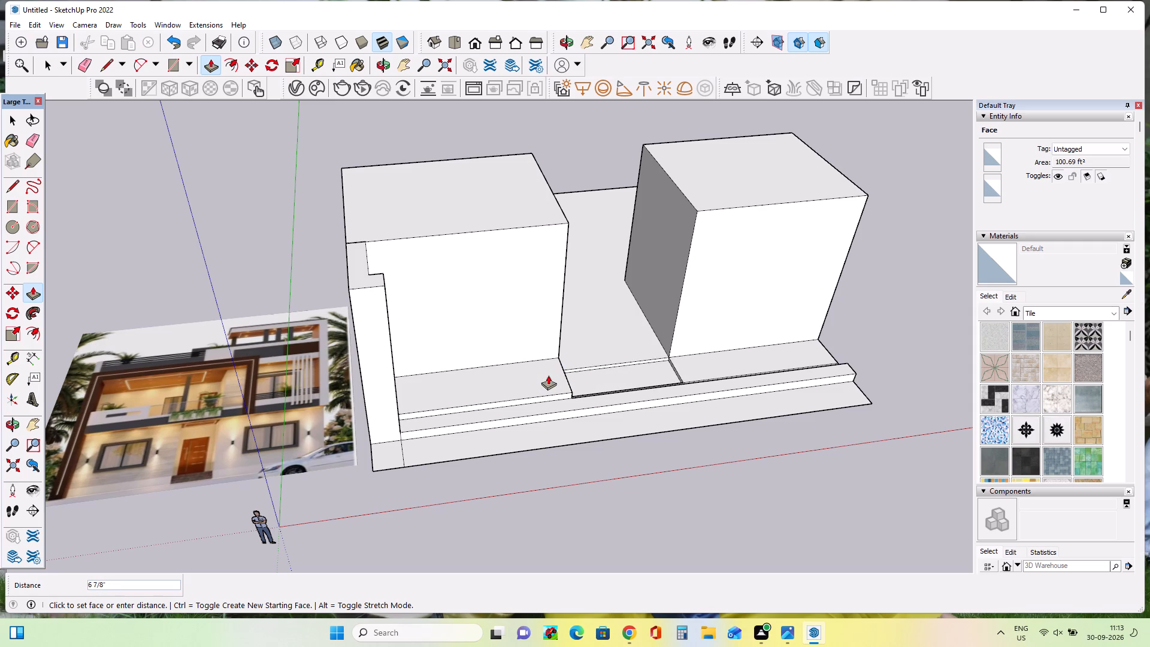
{"action": "left_click", "coordinate": [519, 361]}
Push/Pull the front face of the raised entrance platform forward about 1' 9 1/2", flush with the left platform's front edge.
{"action": "scroll", "coordinate": [649, 360], "scroll_direction": "up", "scroll_amount": 1}
{"action": "middle_click_drag", "start_coordinate": [649, 360], "coordinate": [646, 315]}
{"action": "scroll", "coordinate": [603, 362], "scroll_direction": "up", "scroll_amount": 2}
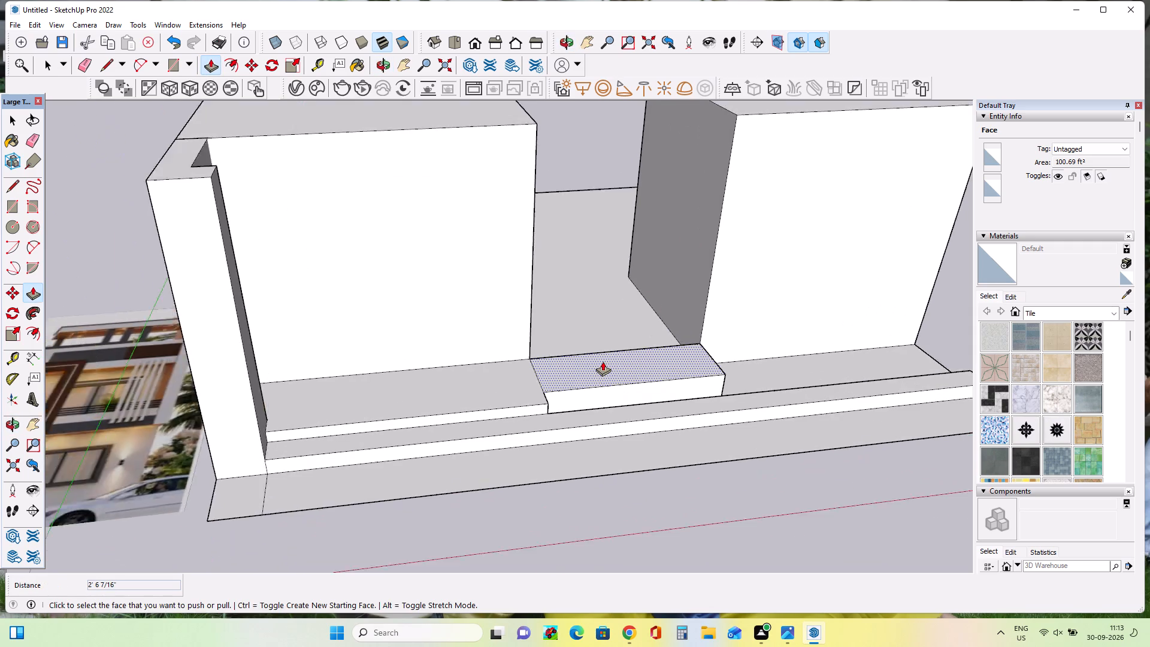
{"action": "scroll", "coordinate": [603, 361], "scroll_direction": "up", "scroll_amount": 6}
{"action": "middle_click_drag", "start_coordinate": [582, 386], "coordinate": [561, 446]}
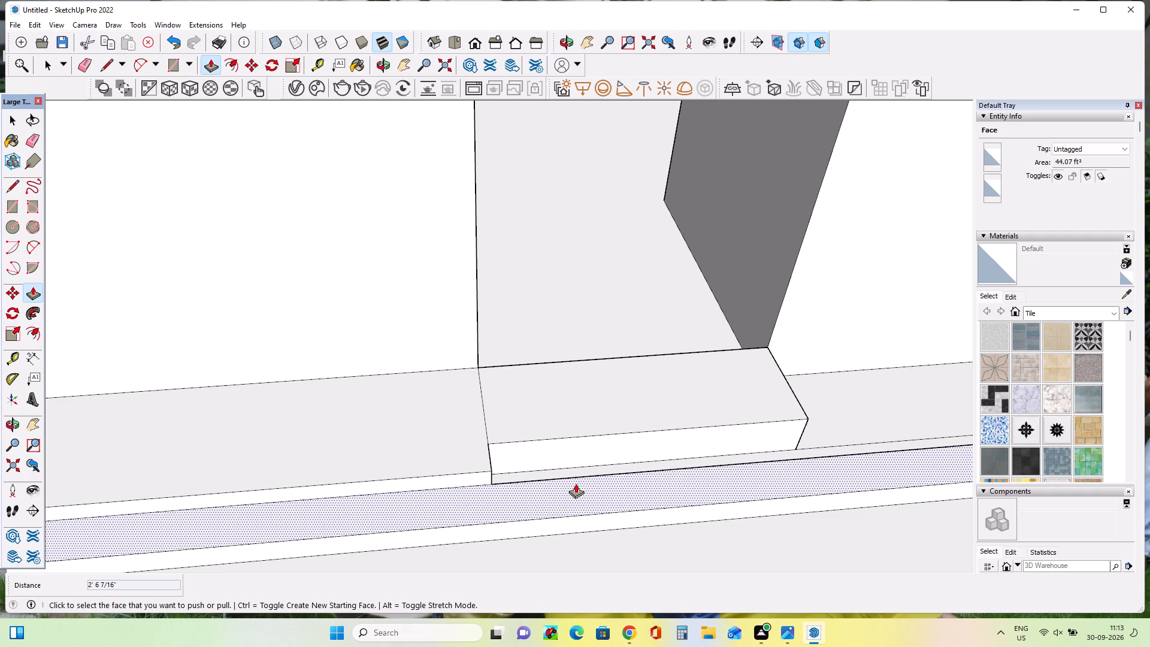
{"action": "middle_click_drag", "start_coordinate": [602, 455], "coordinate": [353, 496]}
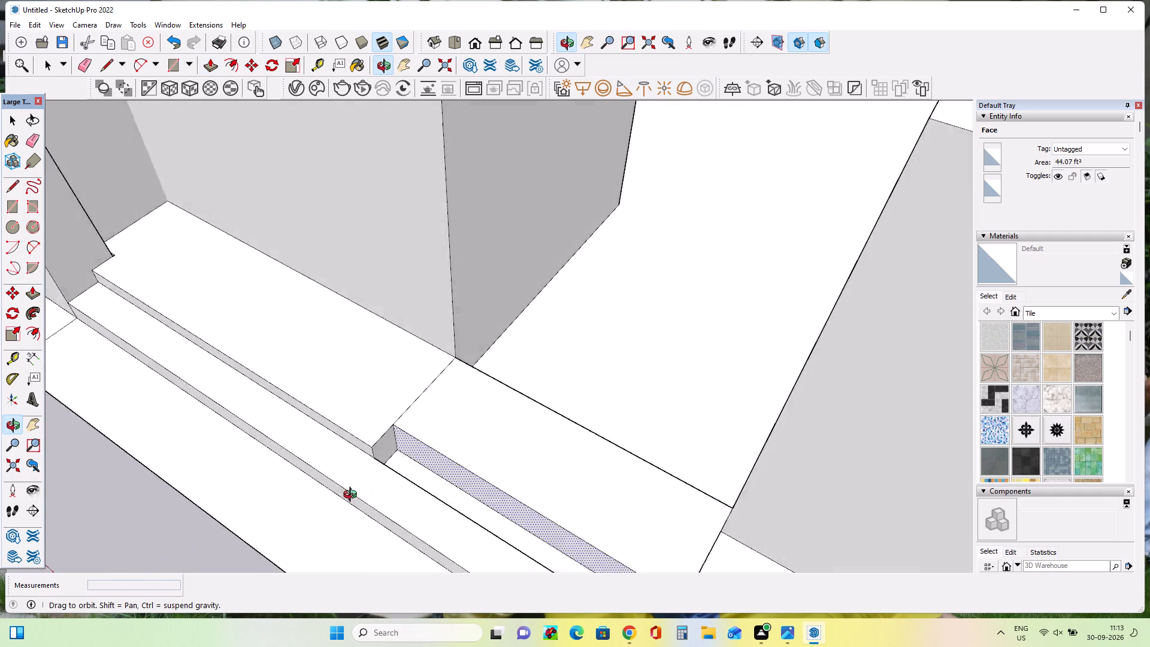
{"action": "middle_click_drag", "start_coordinate": [353, 496], "coordinate": [292, 496]}
{"action": "left_click", "coordinate": [405, 449]}
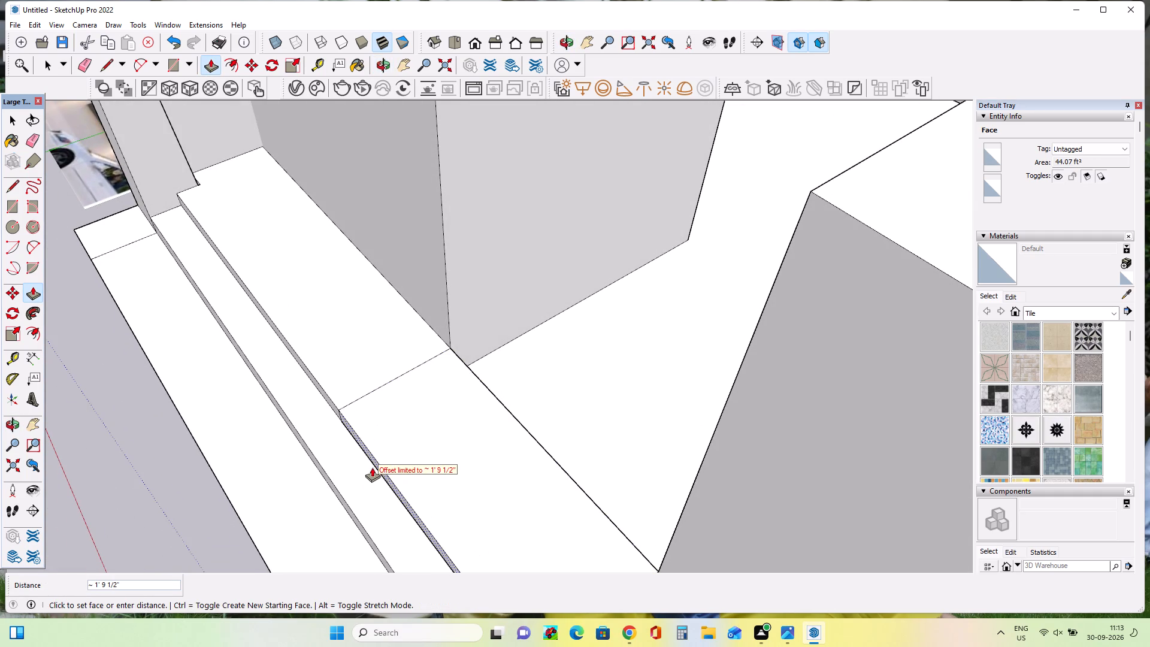
{"action": "left_click", "coordinate": [372, 467]}
Draw a line about 17' 4 1/2" long across the middle of the entrance platform's top, parallel to its front edge.
{"action": "middle_click_drag", "start_coordinate": [402, 437], "coordinate": [647, 331]}
{"action": "middle_click_drag", "start_coordinate": [604, 356], "coordinate": [618, 409]}
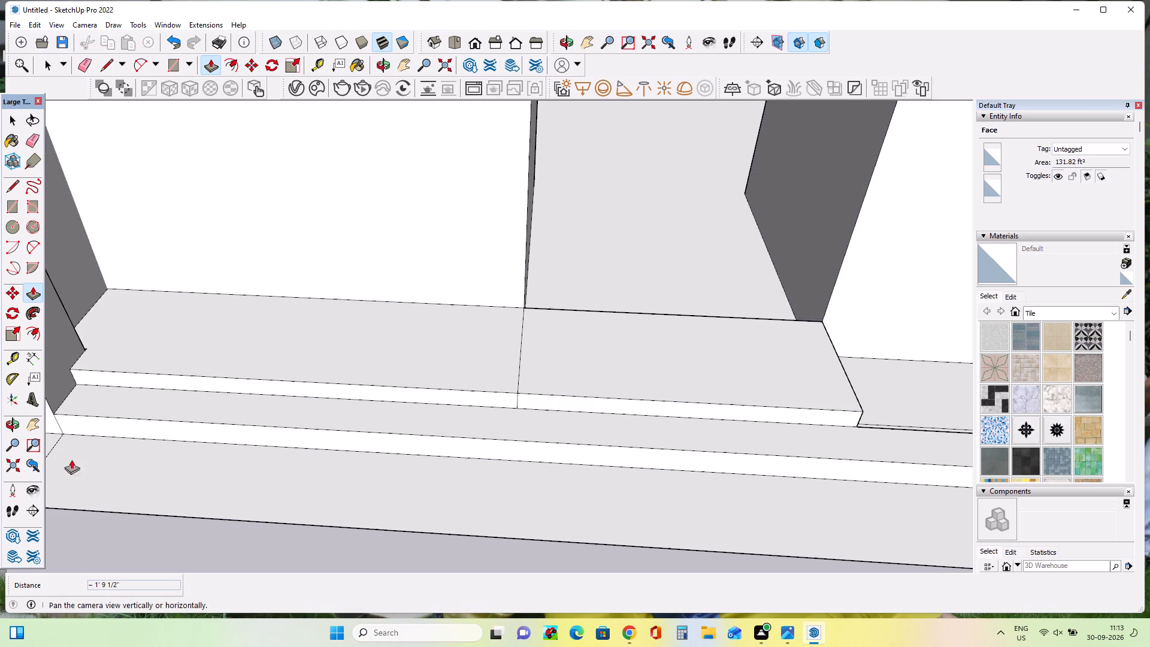
{"action": "left_click", "coordinate": [15, 183]}
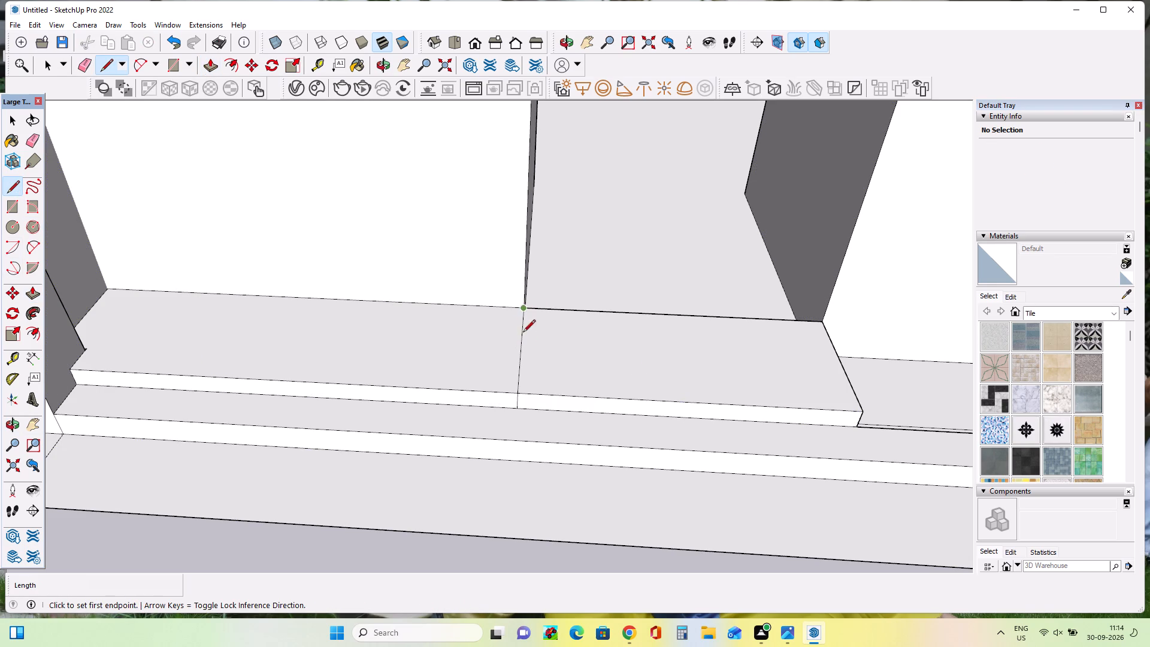
{"action": "left_click", "coordinate": [523, 350]}
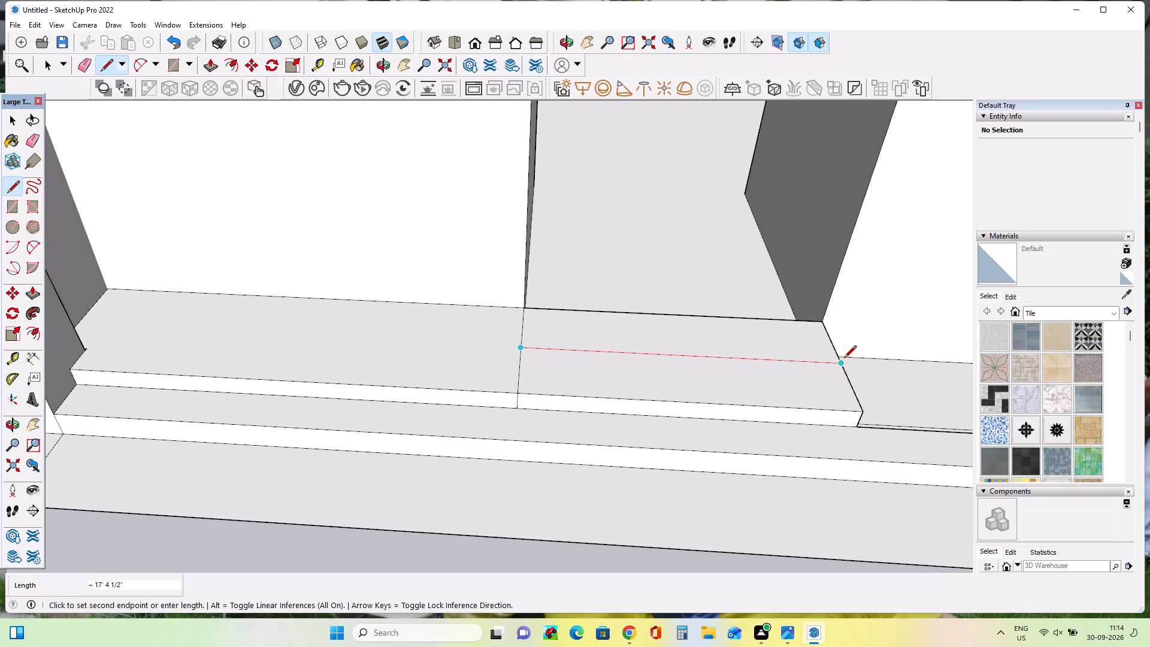
{"action": "left_click", "coordinate": [844, 359]}
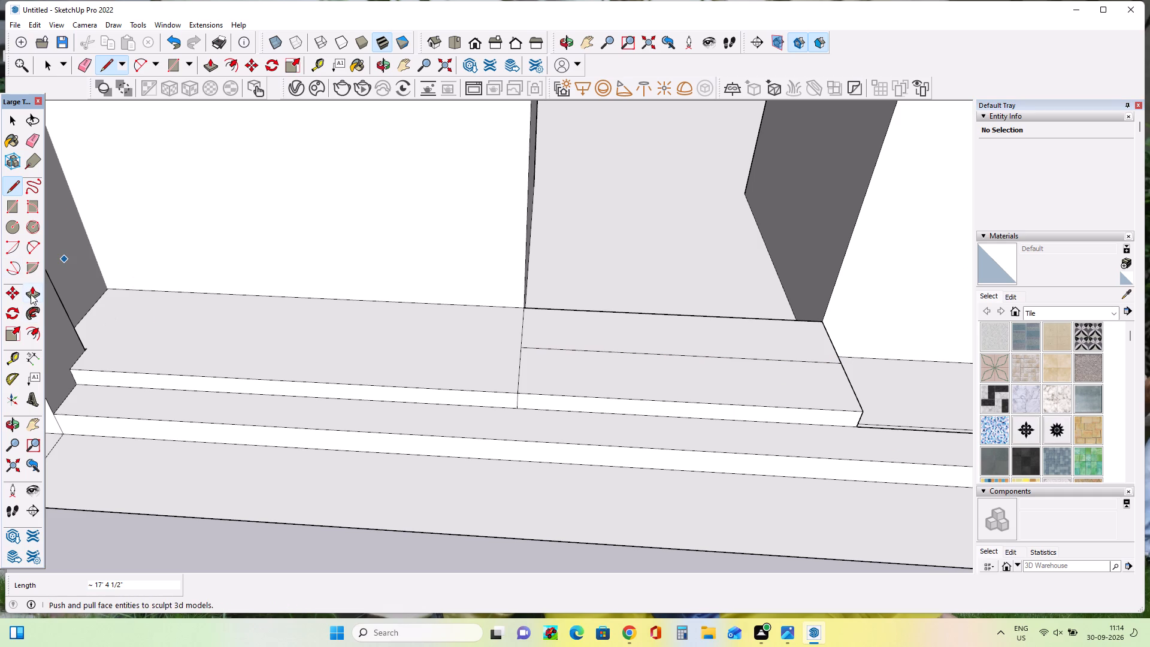
Push/Pull the front half of the entrance platform's top down 4 1/2" to form a lower tread.
{"action": "left_click", "coordinate": [31, 294]}
{"action": "left_click", "coordinate": [624, 365]}
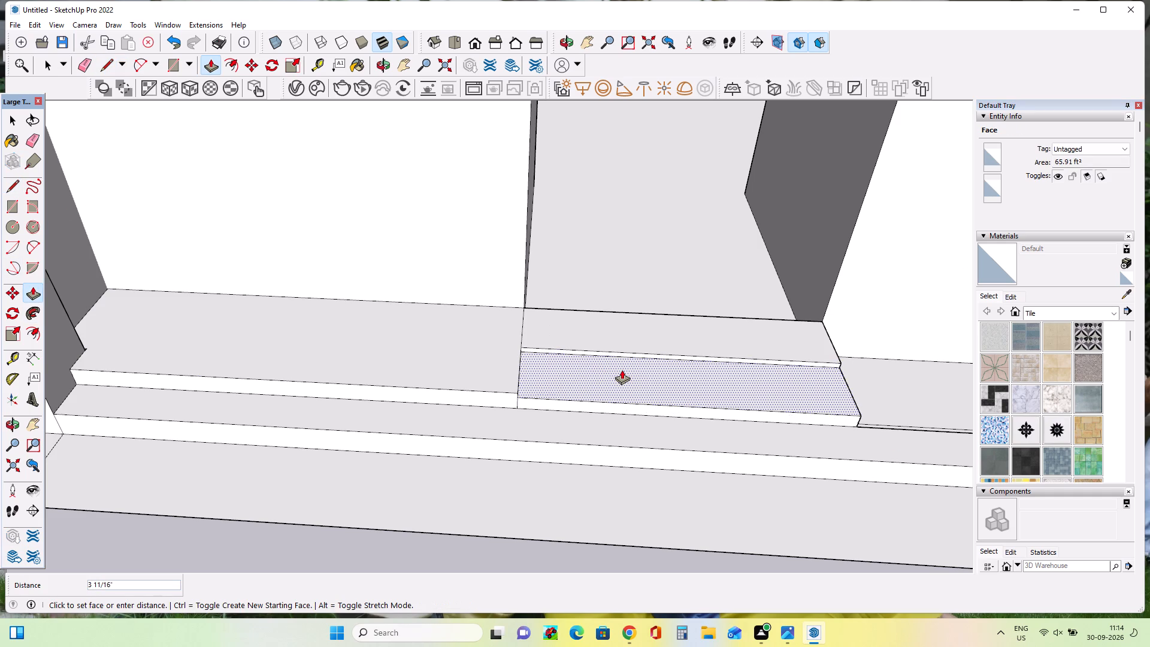
{"action": "left_click", "coordinate": [624, 371]}
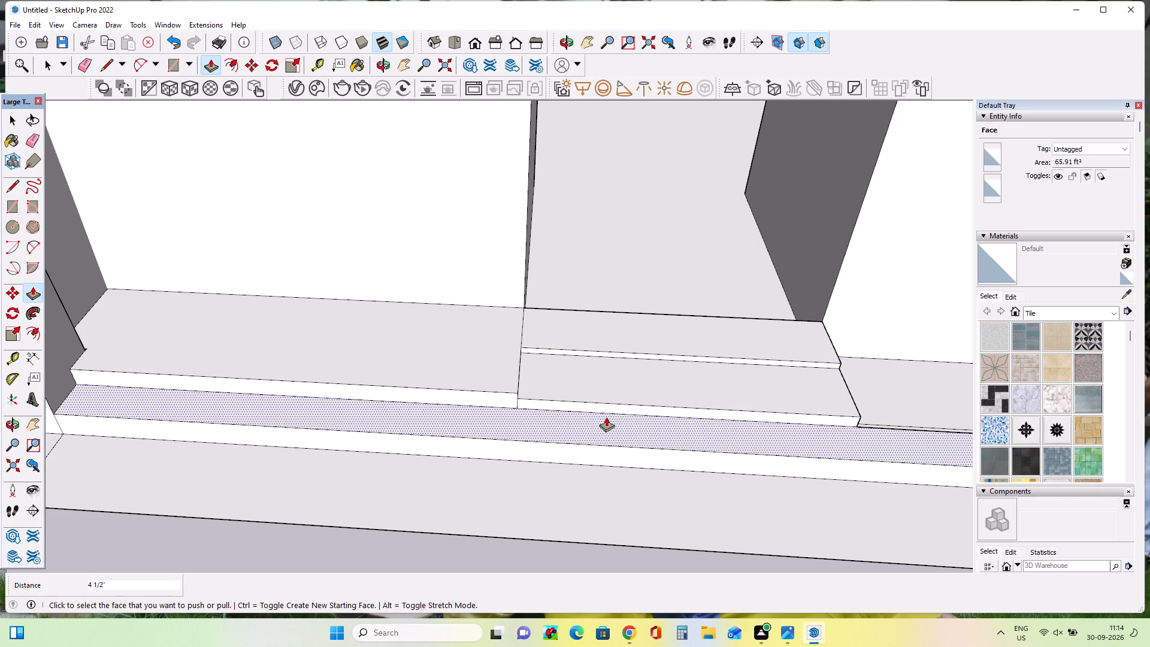
Push/Pull the top of the long strip in front of the entrance platform down 5 15/16".
{"action": "left_click", "coordinate": [606, 418]}
{"action": "left_click", "coordinate": [607, 425]}
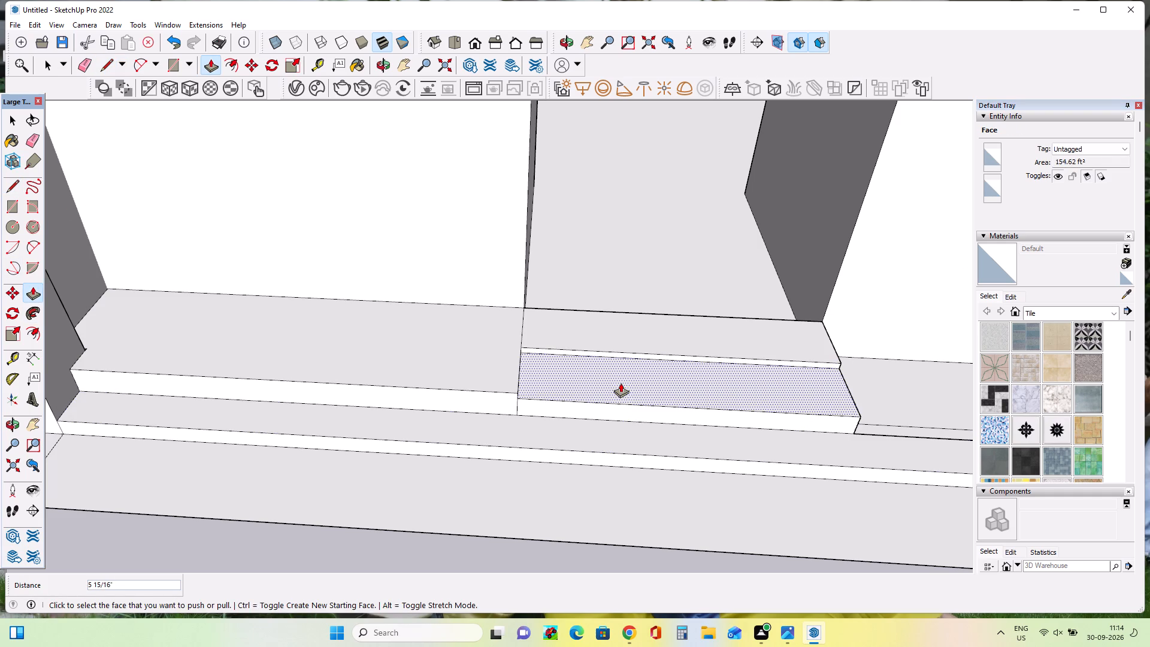
Push/Pull the lower entrance tread down a further 4 9/16".
{"action": "left_click", "coordinate": [621, 383]}
{"action": "left_click", "coordinate": [624, 389]}
Inspect the entrance steps and their junctions with the left and right front platforms.
{"action": "middle_click_drag", "start_coordinate": [431, 435], "coordinate": [508, 423]}
{"action": "scroll", "coordinate": [419, 425], "scroll_direction": "down", "scroll_amount": 6}
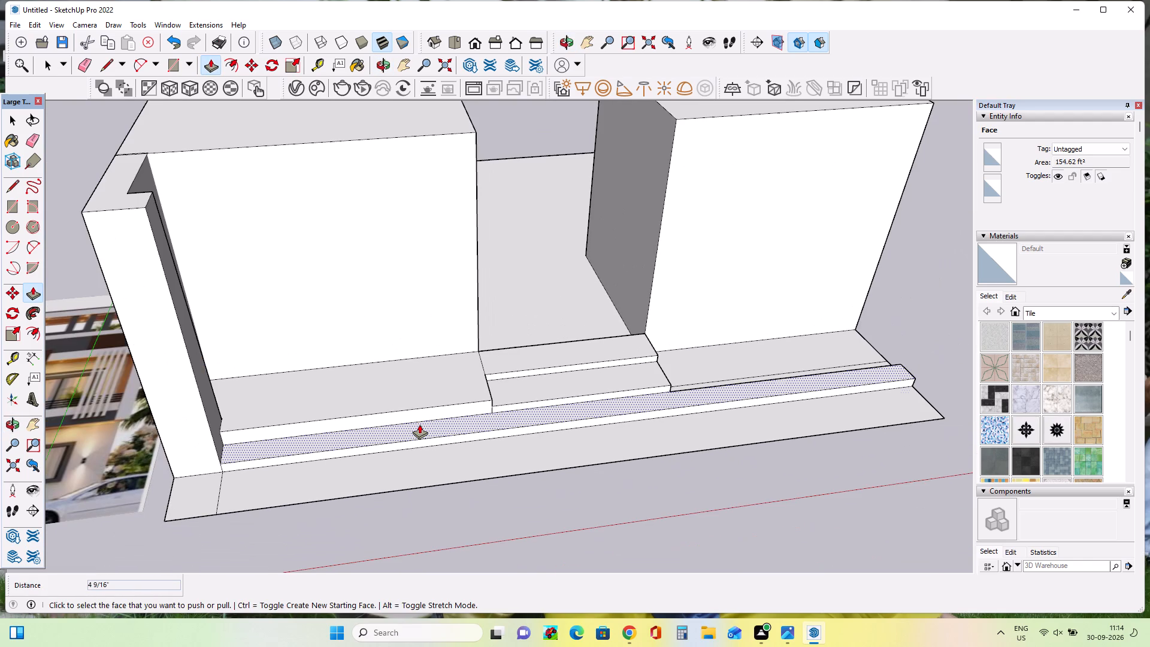
{"action": "scroll", "coordinate": [612, 421], "scroll_direction": "up", "scroll_amount": 3}
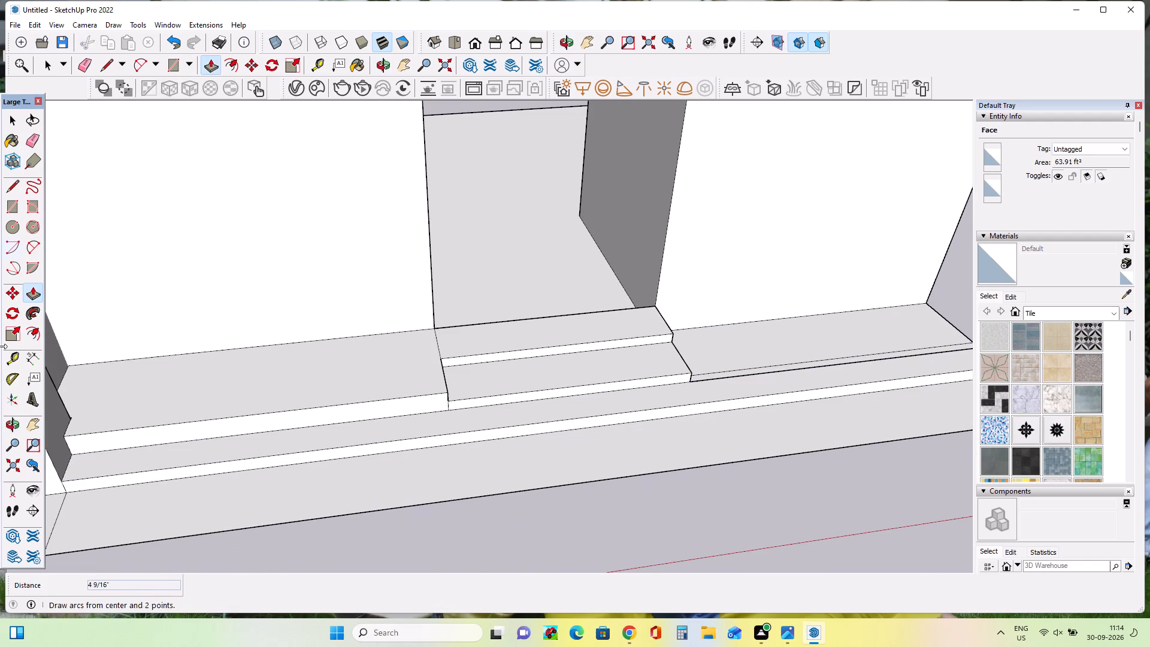
{"action": "left_click", "coordinate": [32, 422]}
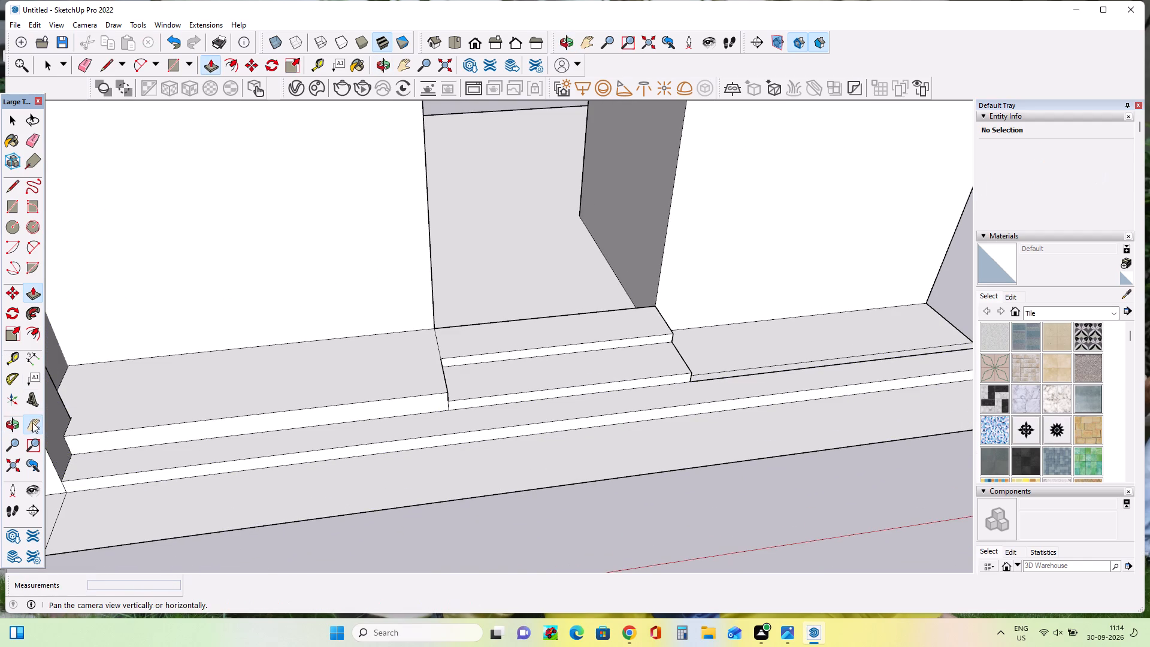
{"action": "left_click_drag", "start_coordinate": [235, 379], "coordinate": [26, 383]}
{"action": "scroll", "coordinate": [547, 367], "scroll_direction": "up", "scroll_amount": 4}
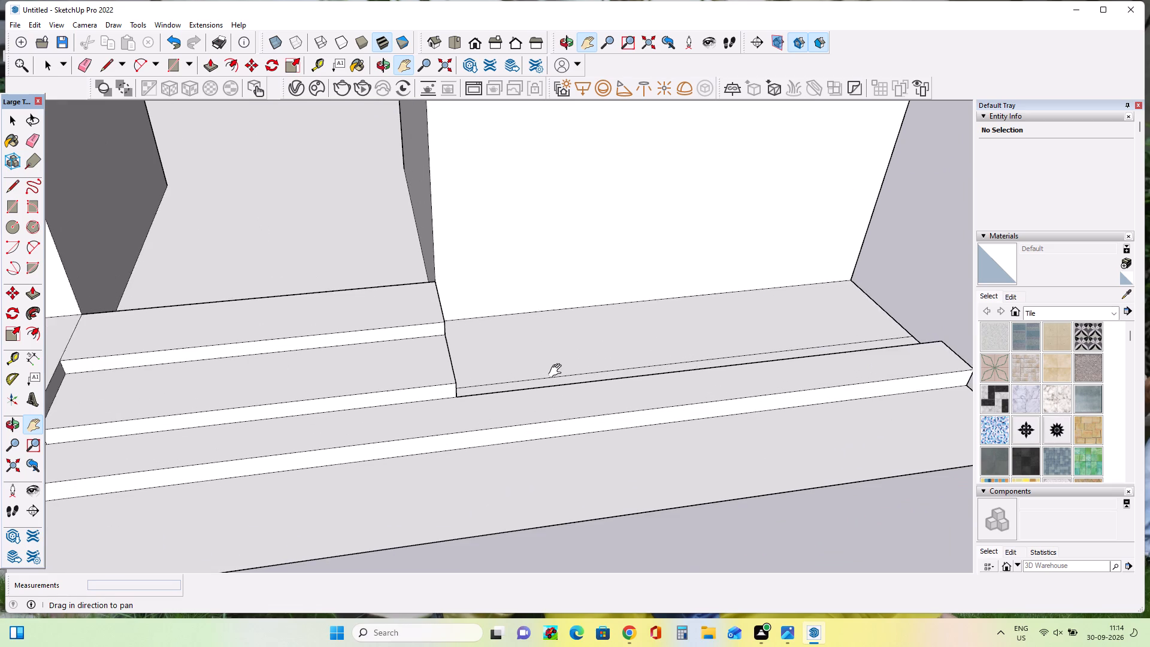
{"action": "scroll", "coordinate": [558, 371], "scroll_direction": "down", "scroll_amount": 9}
{"action": "middle_click_drag", "start_coordinate": [555, 369], "coordinate": [531, 330]}
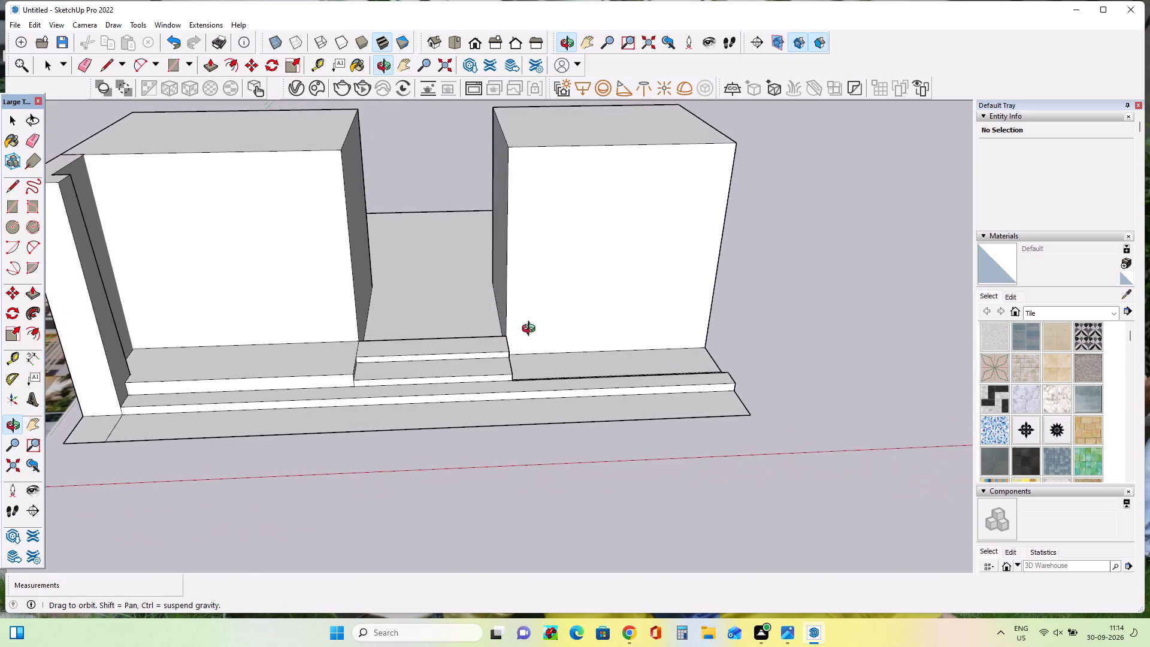
{"action": "middle_click_drag", "start_coordinate": [531, 330], "coordinate": [547, 329]}
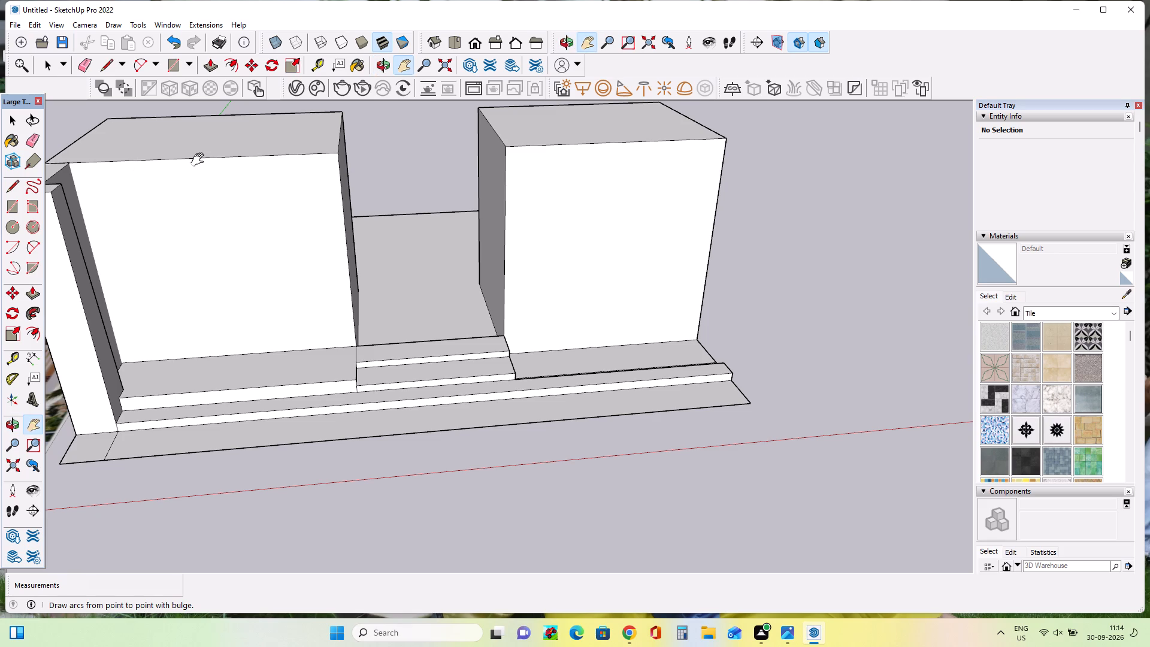
Erase the leftover edge running along the front of the low platform before the right block.
{"action": "left_click", "coordinate": [32, 291]}
{"action": "middle_click_drag", "start_coordinate": [646, 389], "coordinate": [656, 468]}
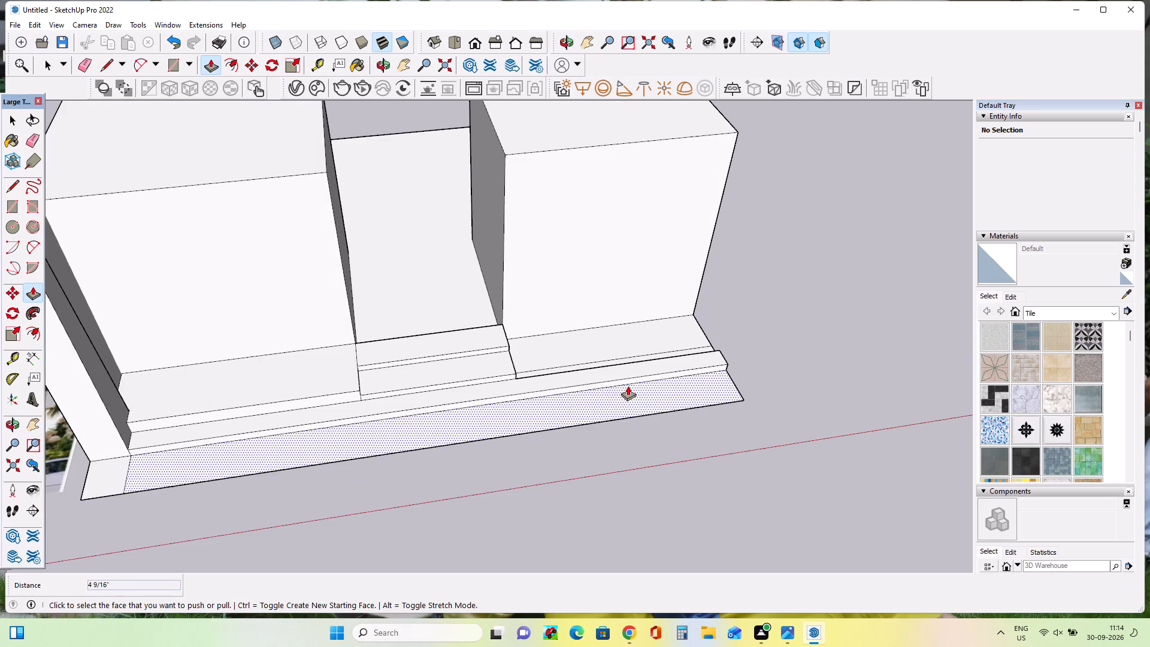
{"action": "middle_click_drag", "start_coordinate": [628, 388], "coordinate": [634, 459]}
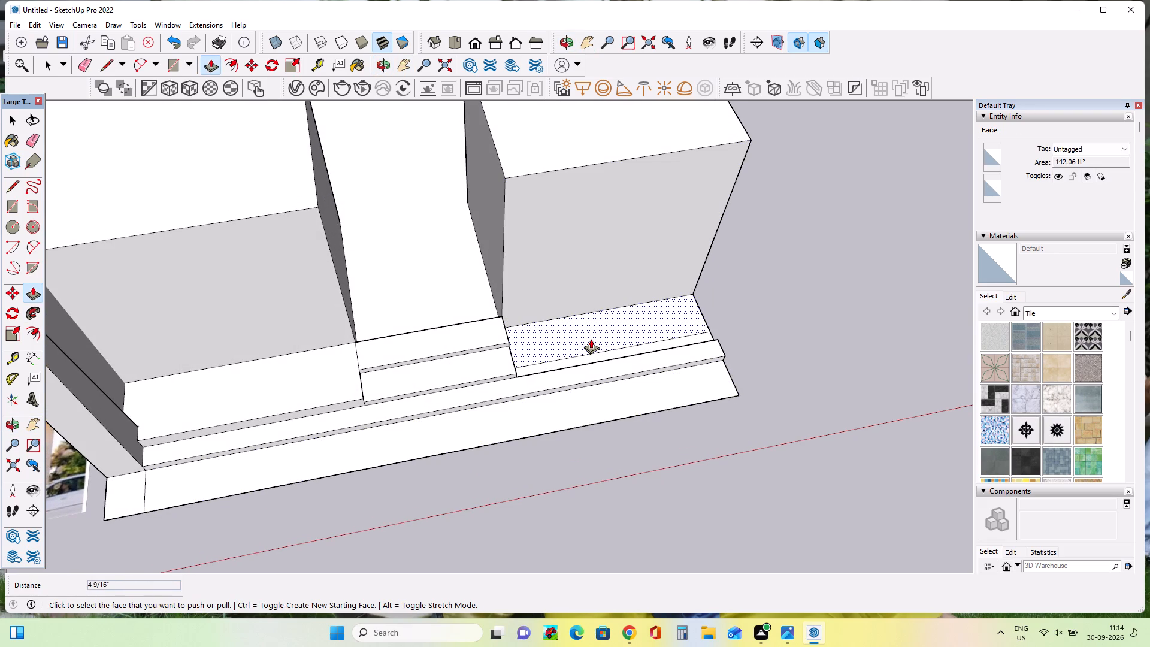
{"action": "scroll", "coordinate": [591, 339], "scroll_direction": "up", "scroll_amount": 7}
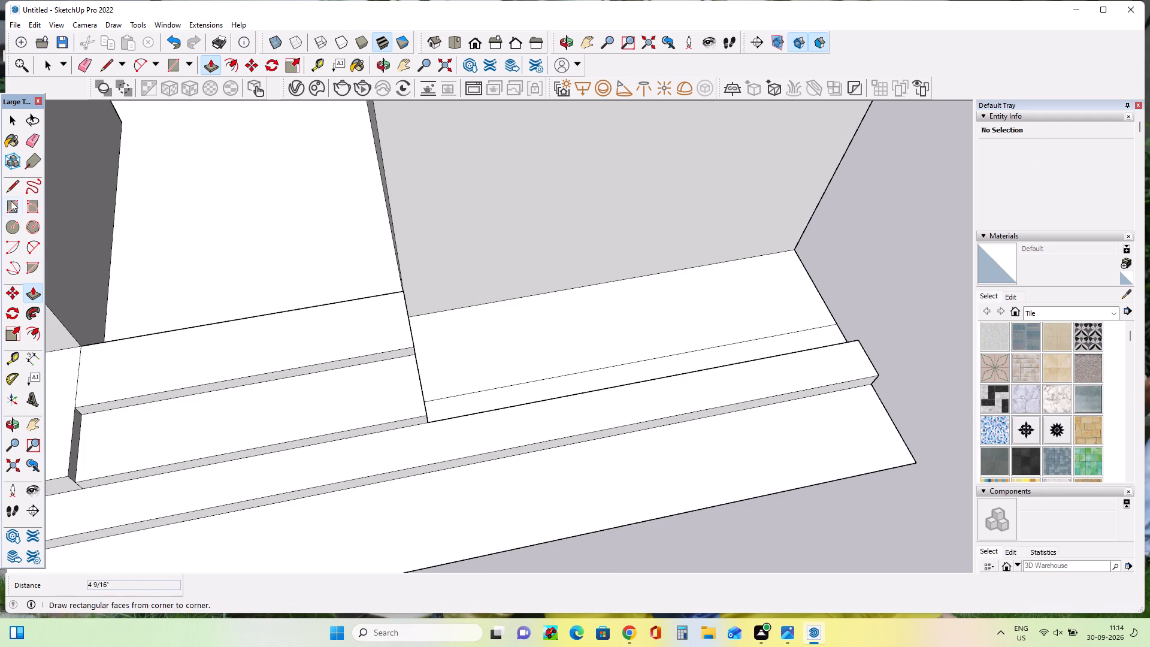
{"action": "left_click", "coordinate": [32, 130]}
{"action": "left_click", "coordinate": [34, 134]}
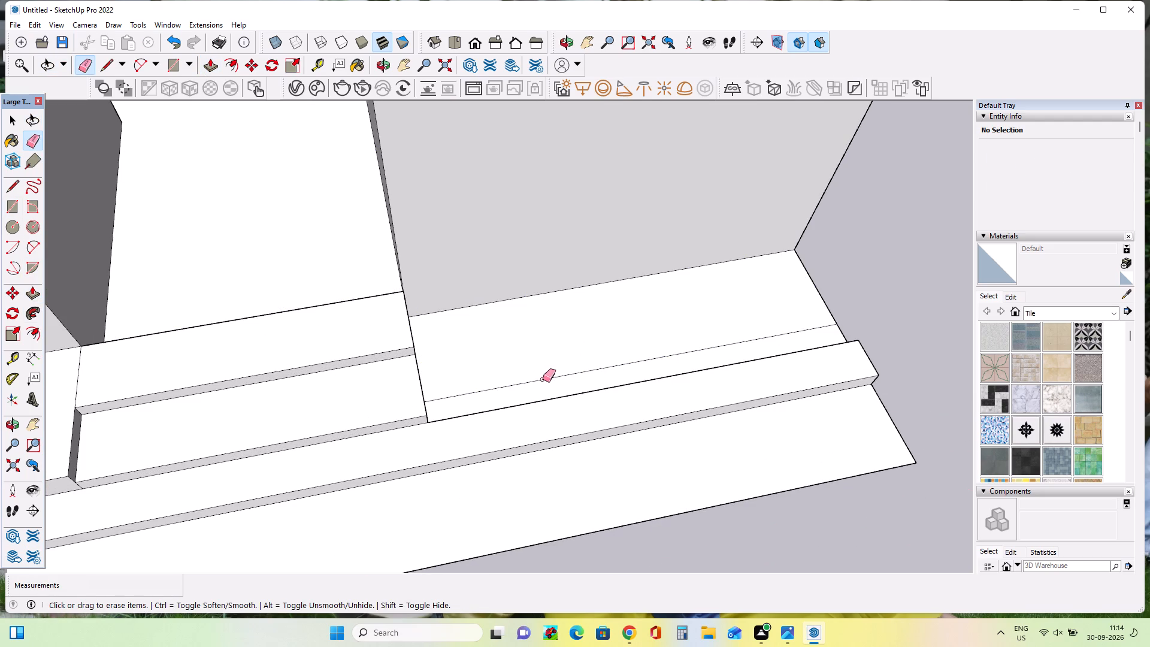
{"action": "left_click", "coordinate": [545, 380]}
Push/Pull the right block's front platform up in stages of 11 5/8", 9 3/4" and 9 1/16", level with the upper entrance landing.
{"action": "left_click", "coordinate": [27, 293]}
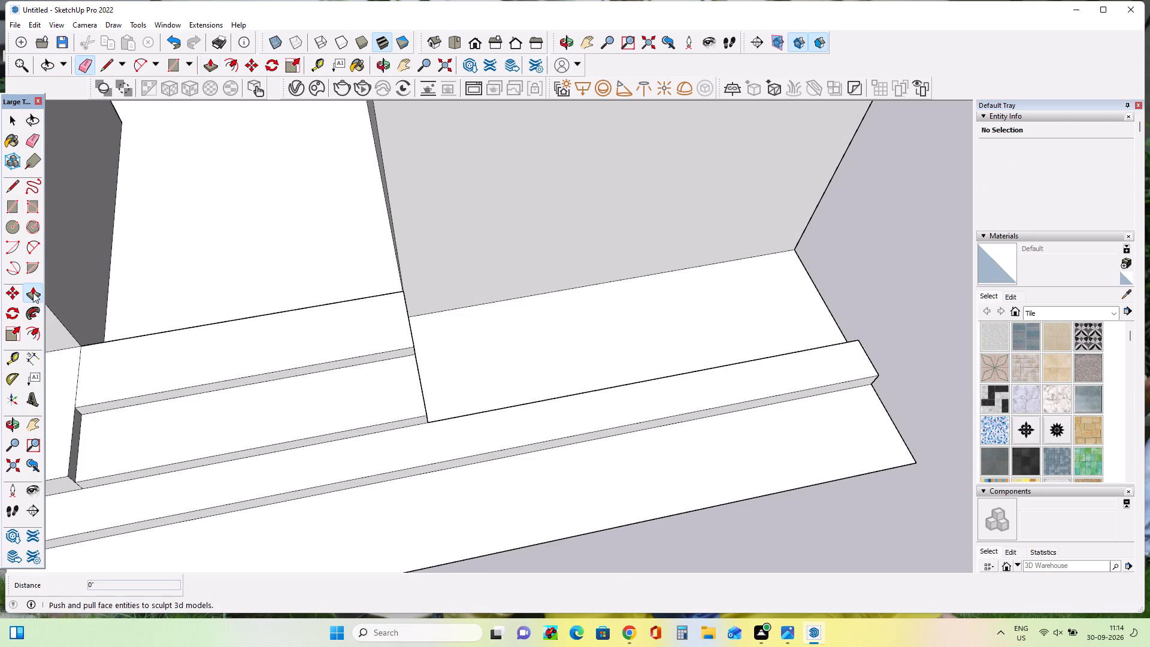
{"action": "left_click", "coordinate": [493, 377]}
{"action": "left_click", "coordinate": [405, 375]}
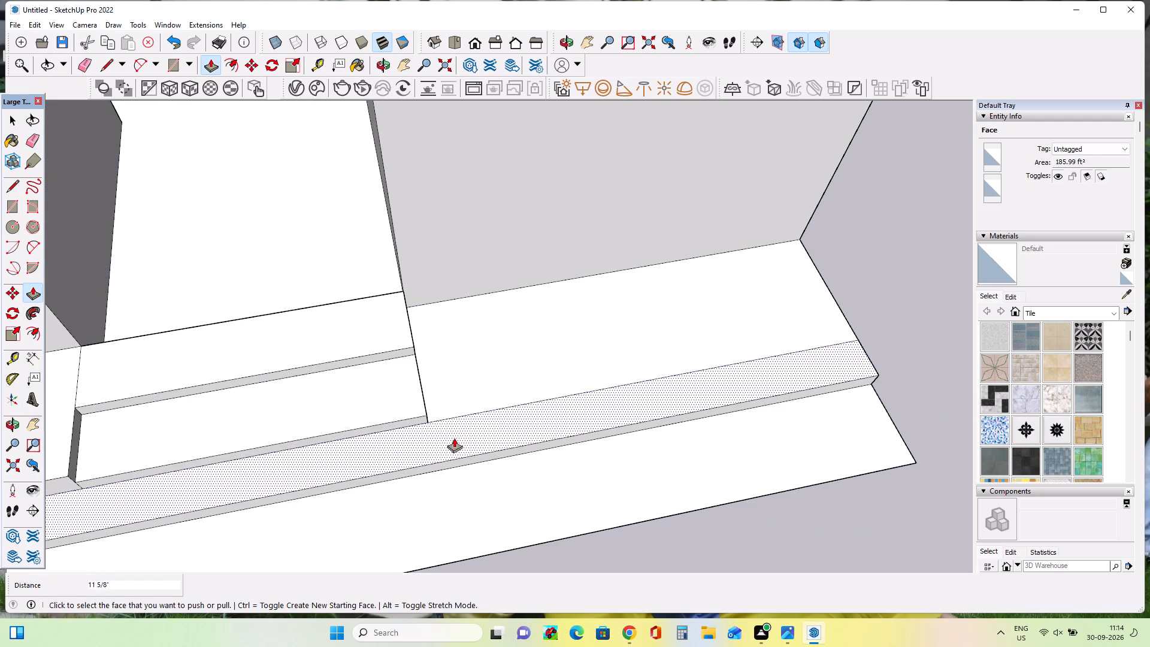
{"action": "middle_click_drag", "start_coordinate": [458, 431], "coordinate": [371, 319]}
{"action": "left_click", "coordinate": [507, 389]}
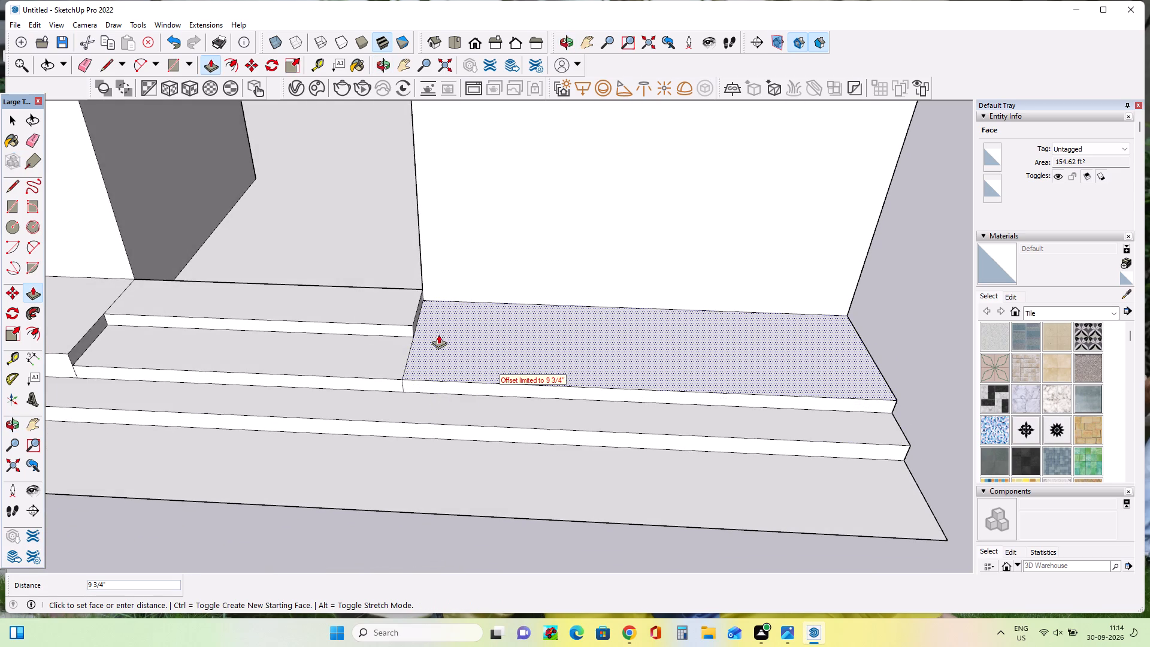
{"action": "left_click", "coordinate": [398, 302]}
{"action": "left_click", "coordinate": [468, 308]}
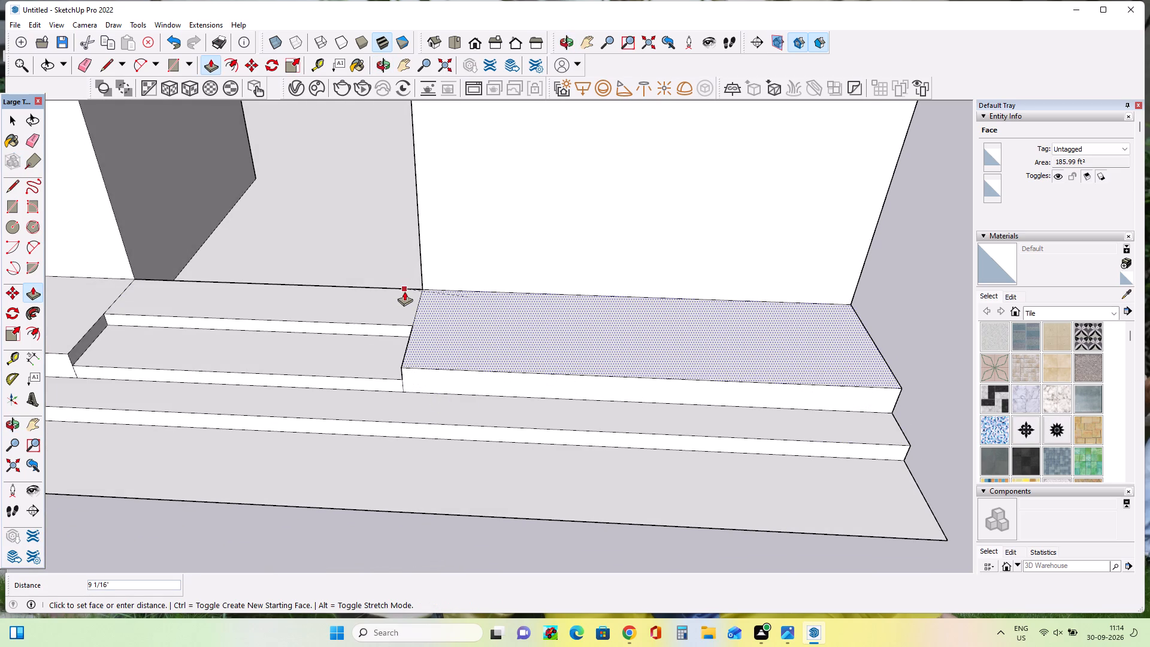
{"action": "left_click", "coordinate": [404, 291]}
Examine the front platforms and entrance steps from several angles and compare them with the villa image.
{"action": "scroll", "coordinate": [411, 415], "scroll_direction": "up", "scroll_amount": 1}
{"action": "middle_click_drag", "start_coordinate": [411, 415], "coordinate": [481, 408]}
{"action": "scroll", "coordinate": [481, 408], "scroll_direction": "down", "scroll_amount": 6}
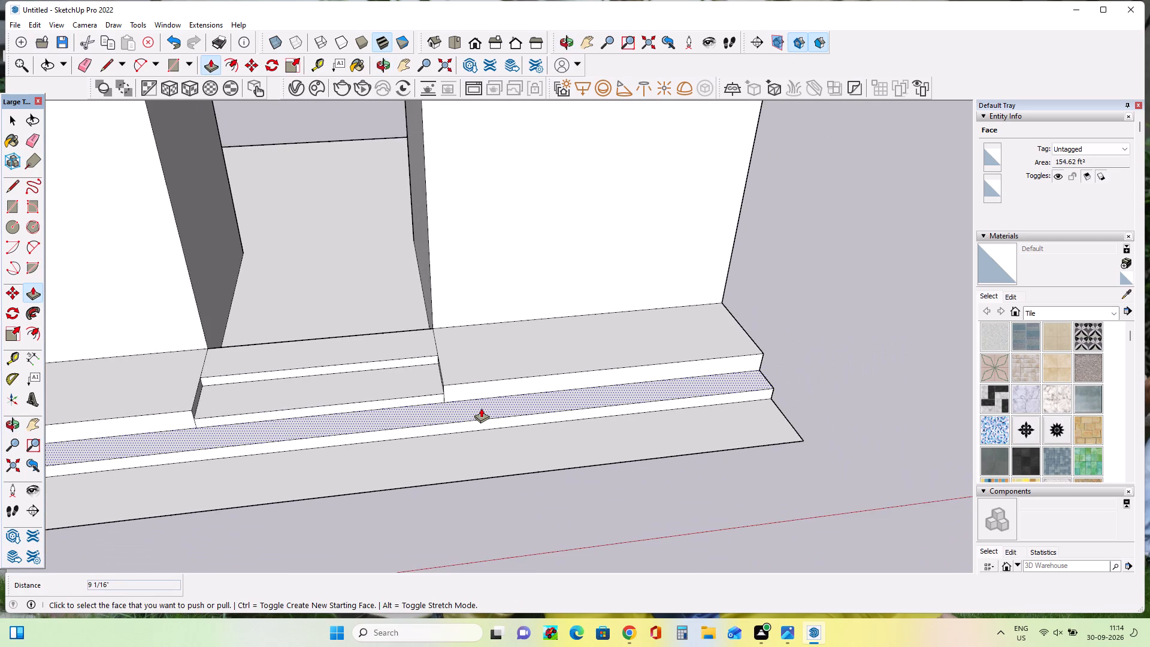
{"action": "scroll", "coordinate": [481, 408], "scroll_direction": "down", "scroll_amount": 4}
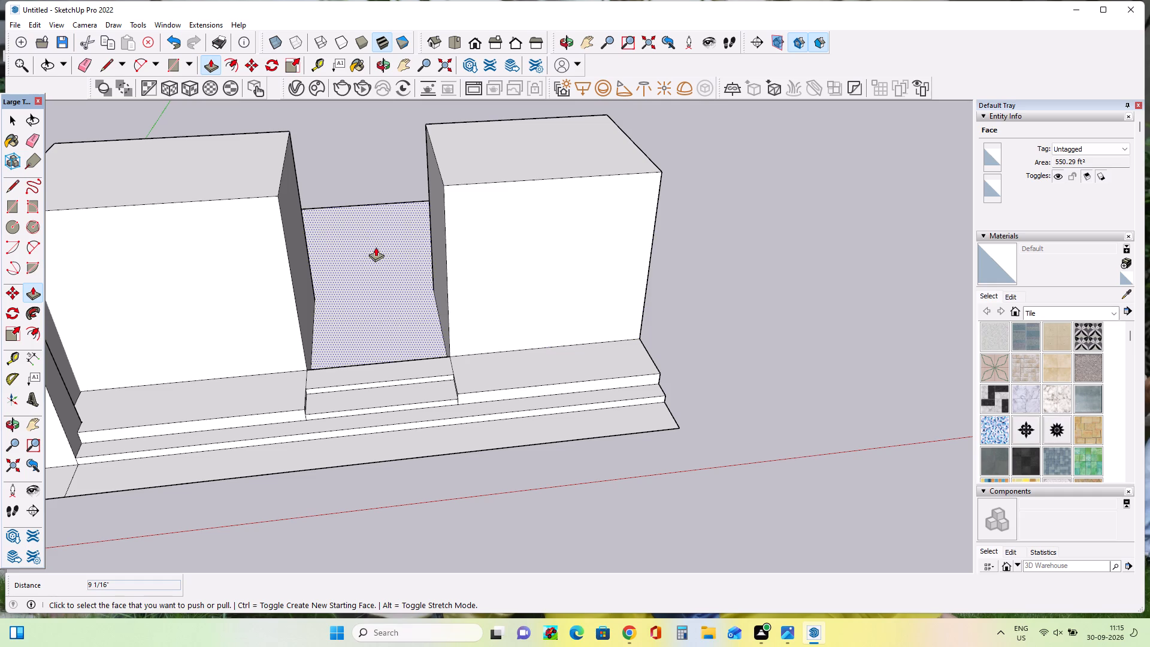
{"action": "middle_click_drag", "start_coordinate": [376, 247], "coordinate": [405, 235]}
{"action": "scroll", "coordinate": [405, 234], "scroll_direction": "down", "scroll_amount": 4}
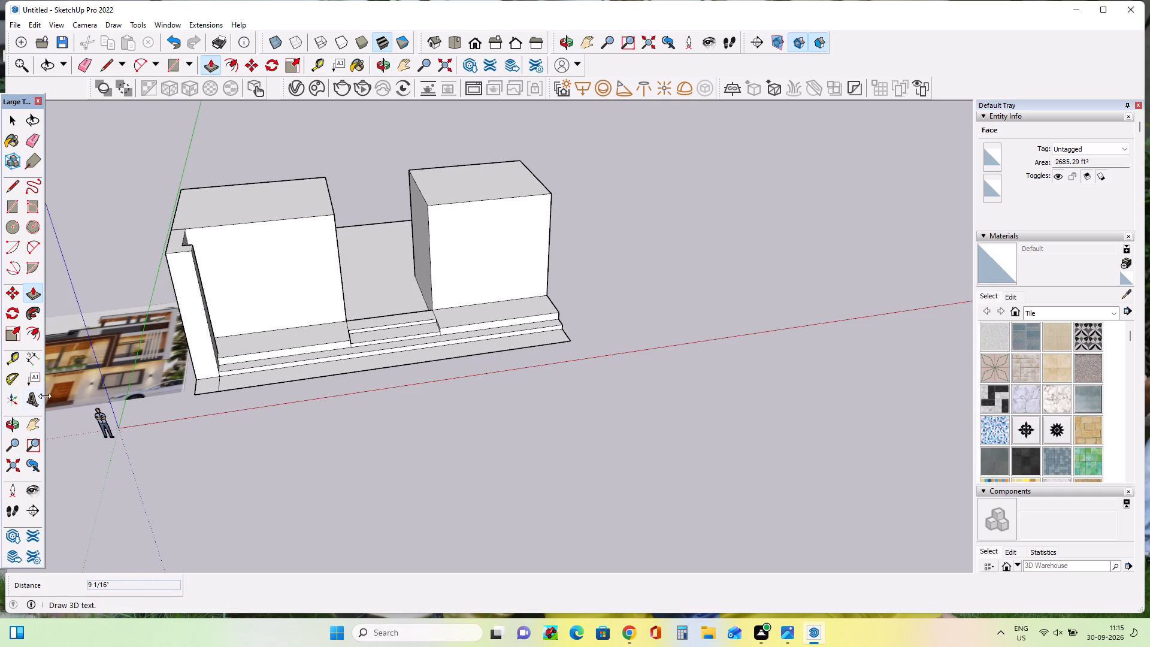
{"action": "double_click", "coordinate": [36, 423]}
{"action": "left_click", "coordinate": [234, 378]}
{"action": "left_click_drag", "start_coordinate": [238, 378], "coordinate": [333, 401]}
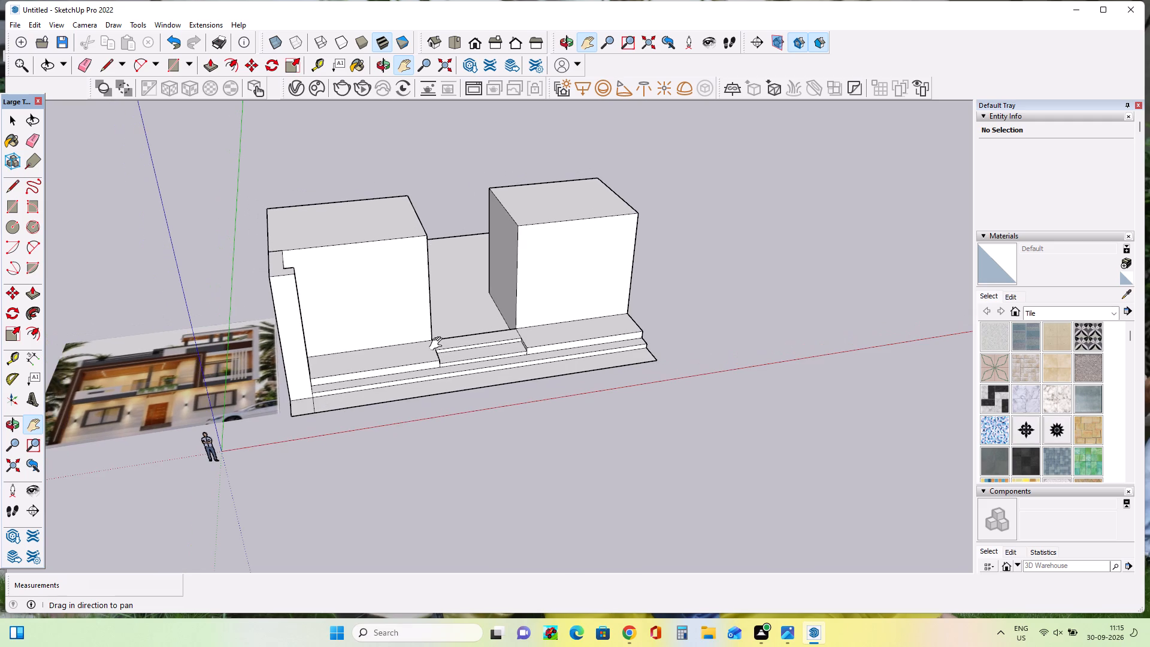
{"action": "scroll", "coordinate": [438, 344], "scroll_direction": "up", "scroll_amount": 1}
{"action": "middle_click_drag", "start_coordinate": [440, 343], "coordinate": [404, 319]}
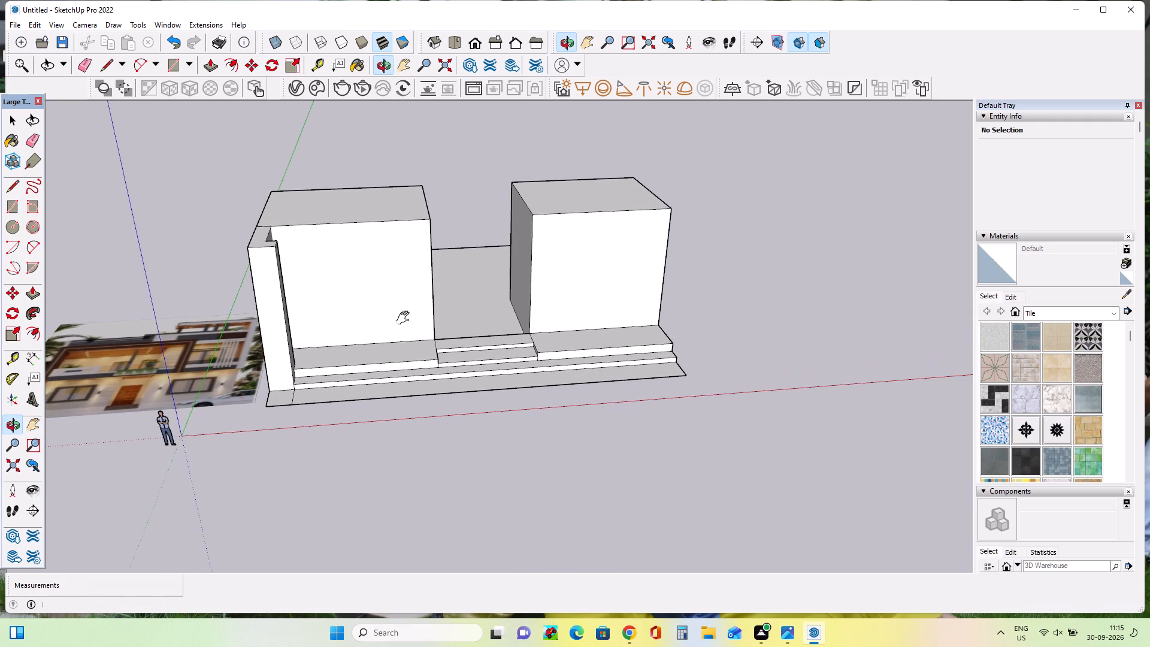
{"action": "middle_click_drag", "start_coordinate": [462, 362], "coordinate": [393, 374]}
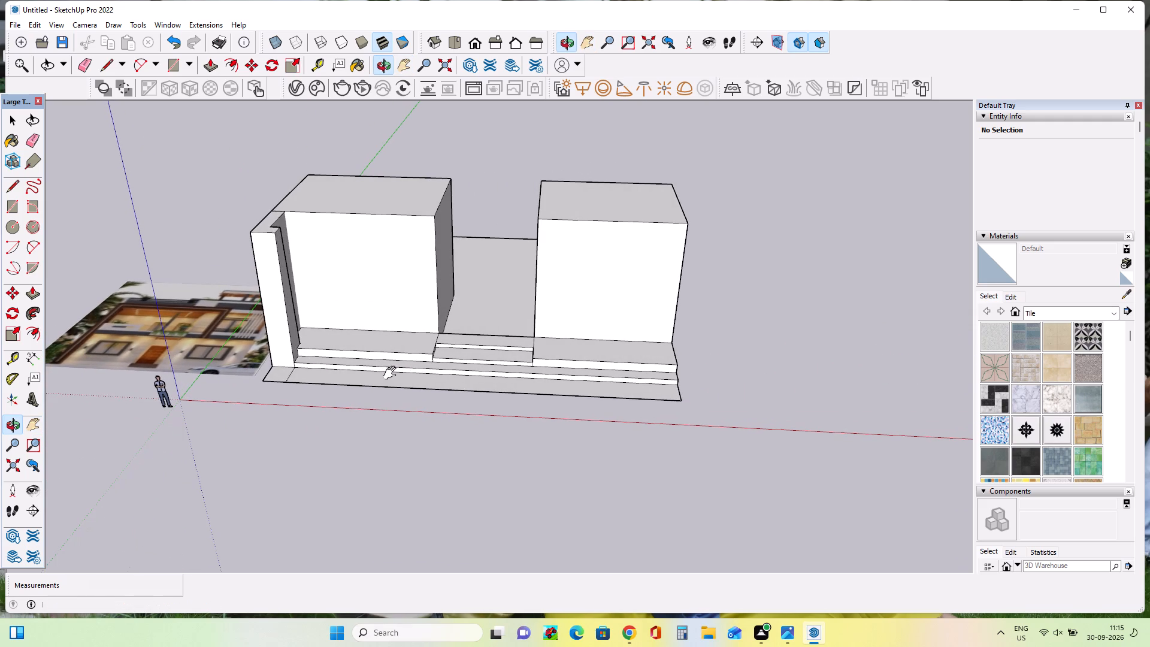
{"action": "middle_click_drag", "start_coordinate": [434, 340], "coordinate": [479, 347]}
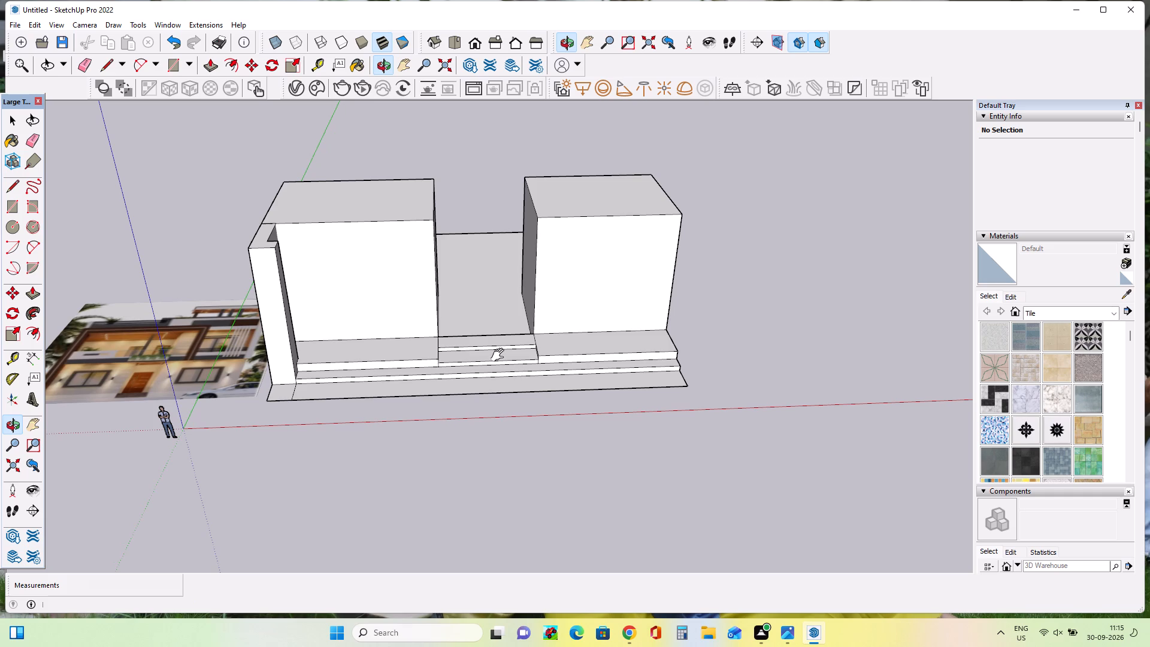
{"action": "scroll", "coordinate": [740, 383], "scroll_direction": "up", "scroll_amount": 1}
{"action": "middle_click_drag", "start_coordinate": [740, 383], "coordinate": [430, 397]}
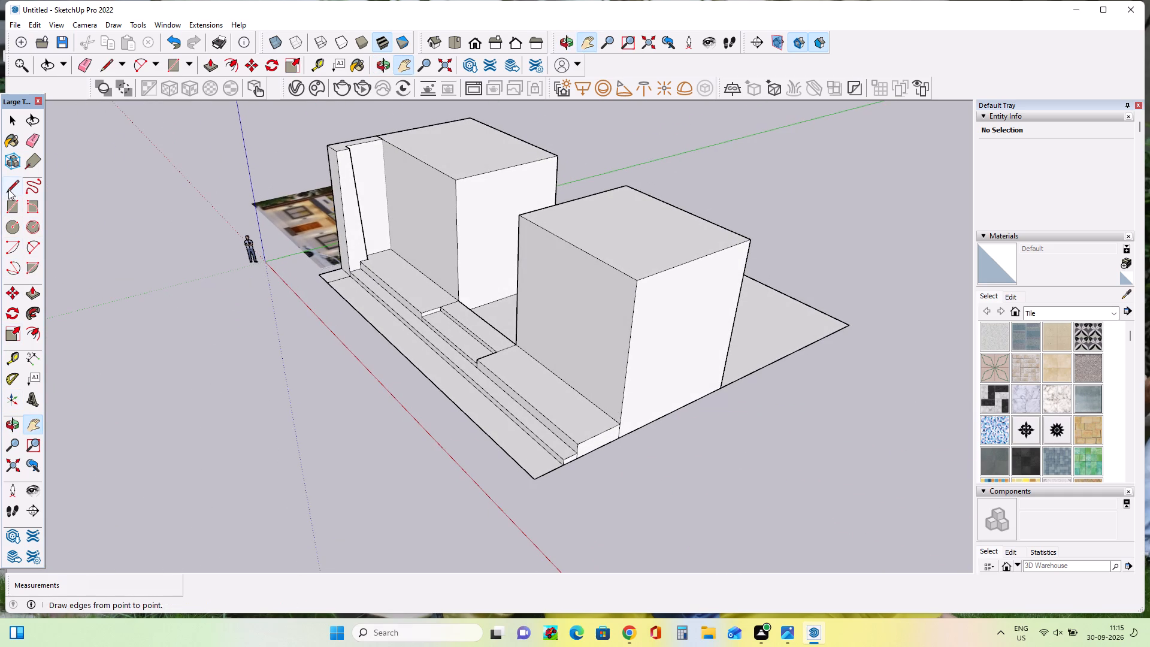
Widen the base beside the right block with a rectangle about 68' 11 5/8" by 5' 5 11/16", erasing the dividing edge behind the block.
{"action": "left_click", "coordinate": [14, 207]}
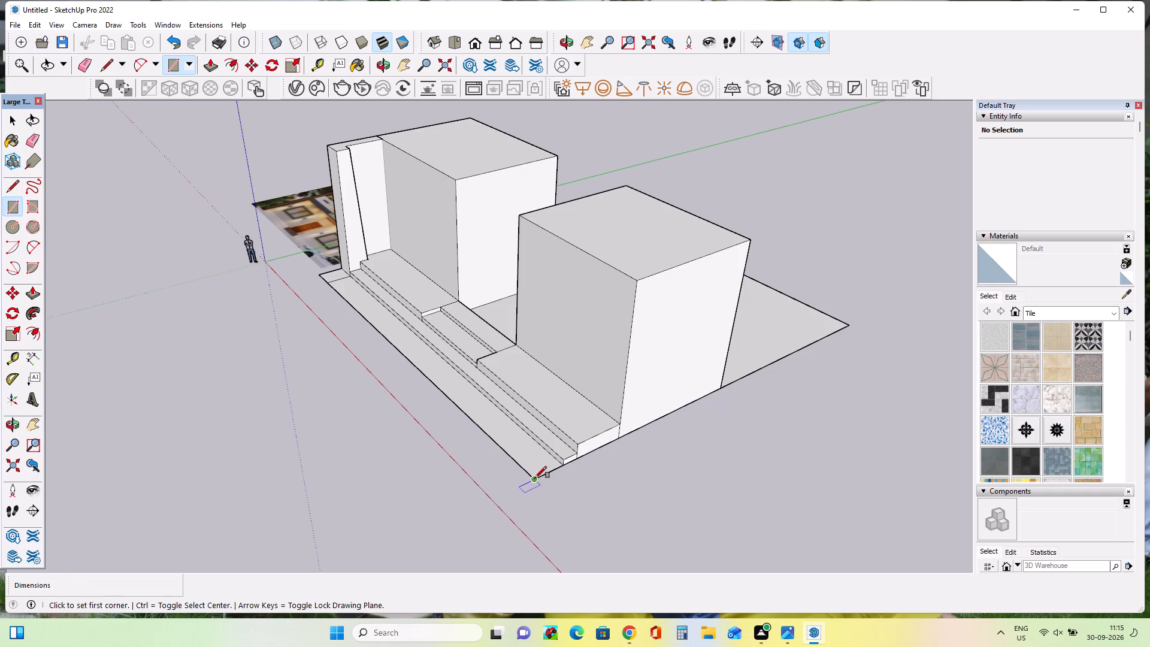
{"action": "left_click", "coordinate": [535, 478]}
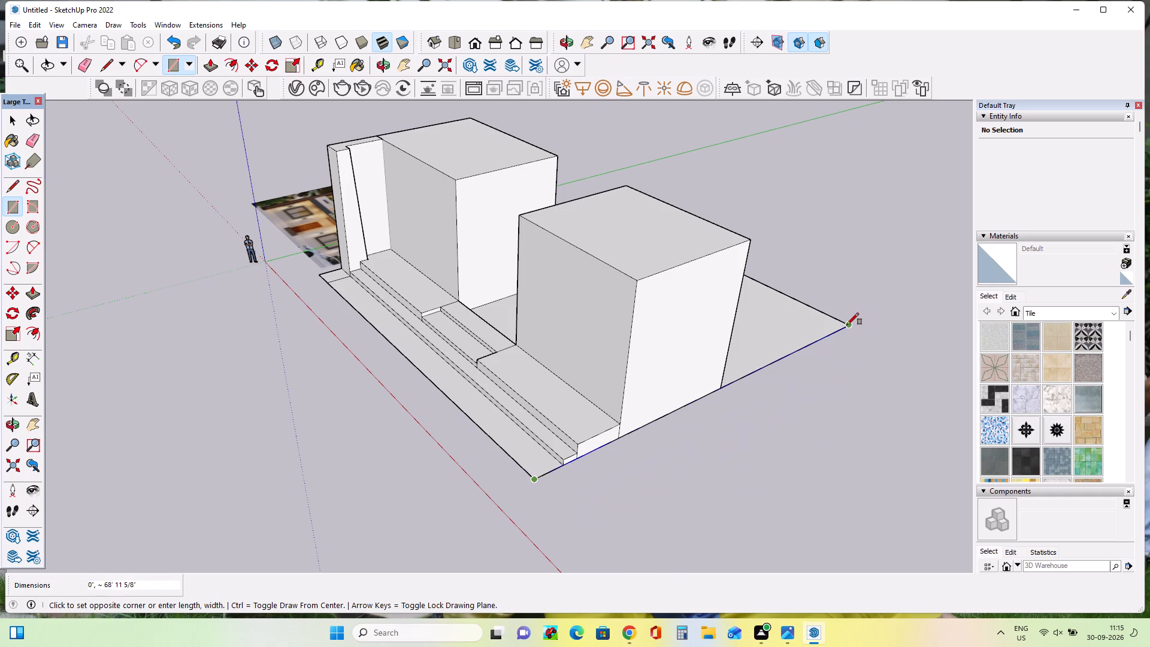
{"action": "left_click", "coordinate": [846, 325]}
{"action": "left_click", "coordinate": [849, 323]}
{"action": "left_click", "coordinate": [872, 349]}
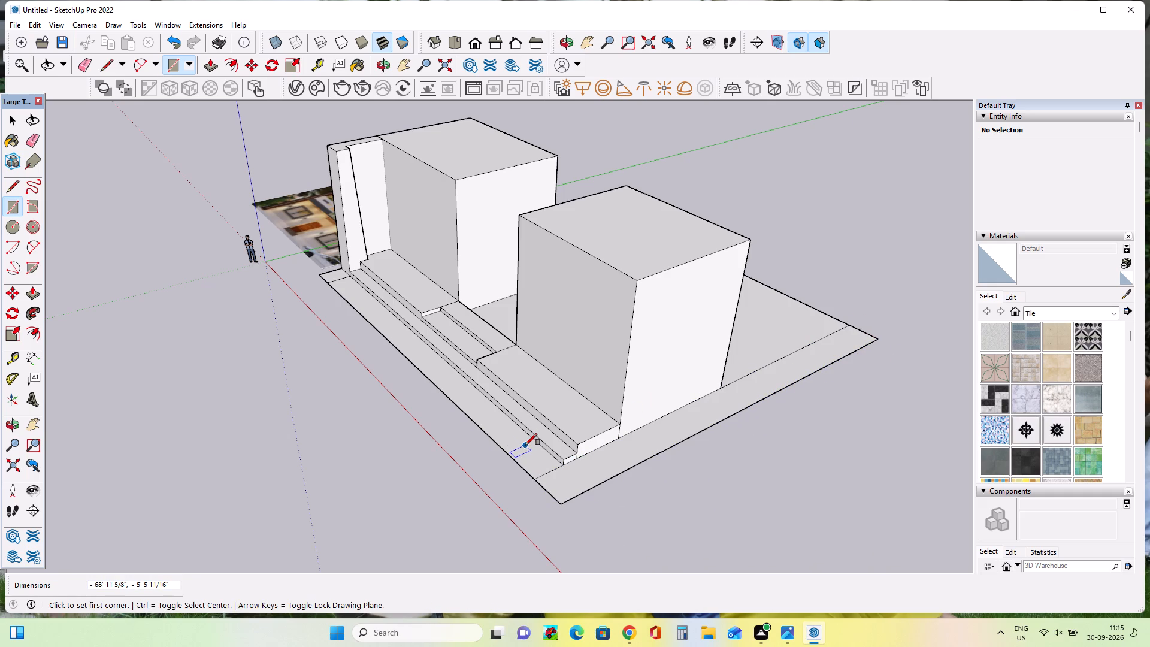
{"action": "left_click", "coordinate": [43, 144]}
{"action": "left_click", "coordinate": [32, 141]}
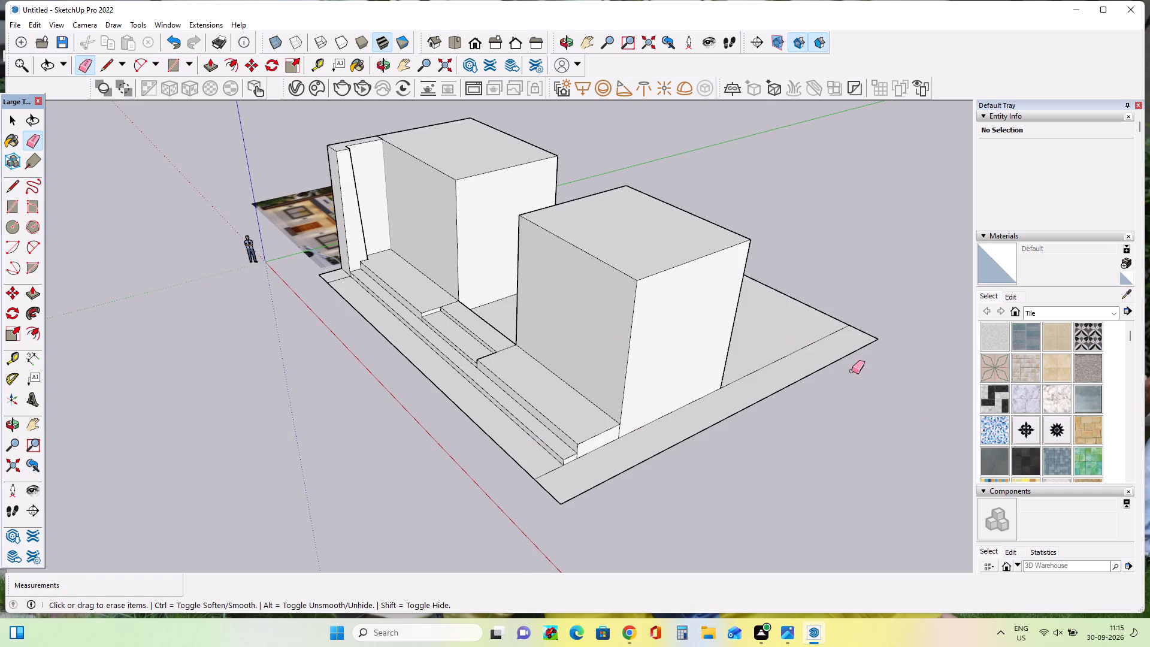
{"action": "left_click", "coordinate": [785, 356]}
Push/Pull the right block's outer side, its front platform end and the lower step end outward about 5' 5 11/16" to the widened base's edge.
{"action": "middle_click_drag", "start_coordinate": [754, 409], "coordinate": [656, 468]}
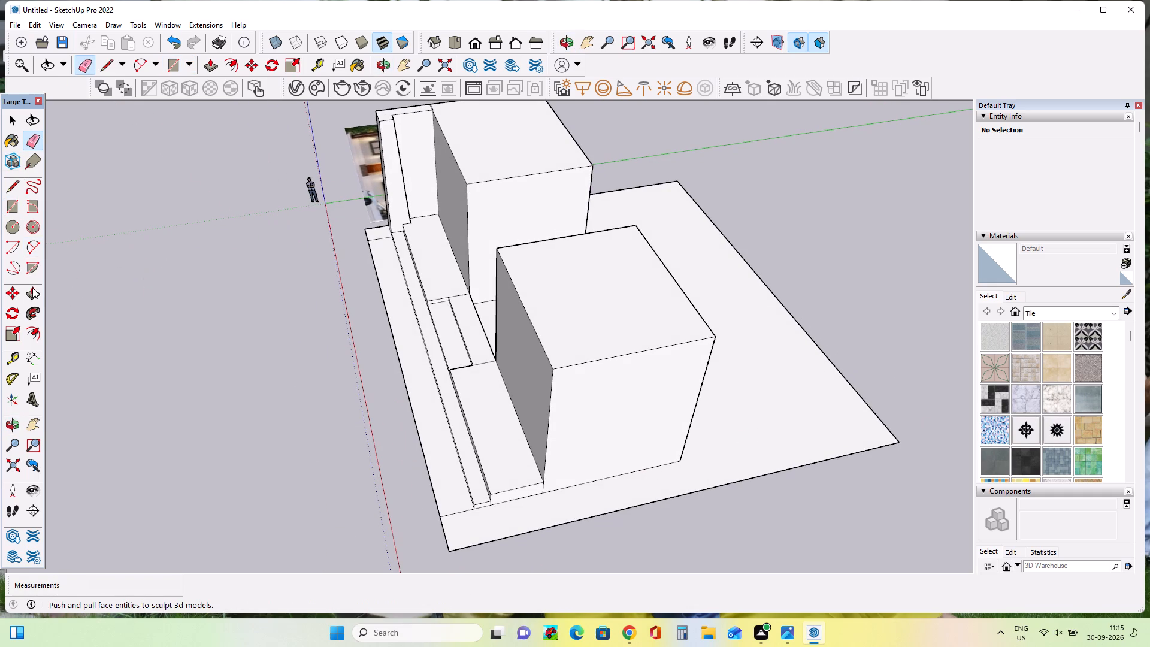
{"action": "left_click", "coordinate": [32, 288]}
{"action": "left_click", "coordinate": [634, 436]}
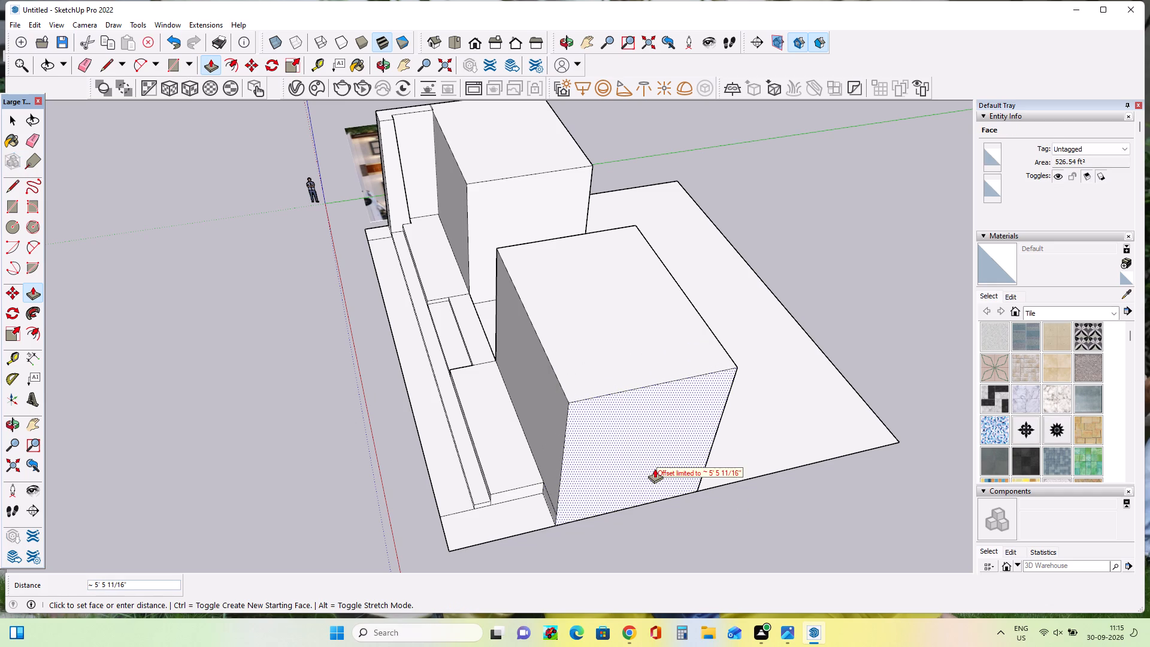
{"action": "left_click", "coordinate": [655, 468]}
{"action": "middle_click_drag", "start_coordinate": [559, 497], "coordinate": [703, 449]}
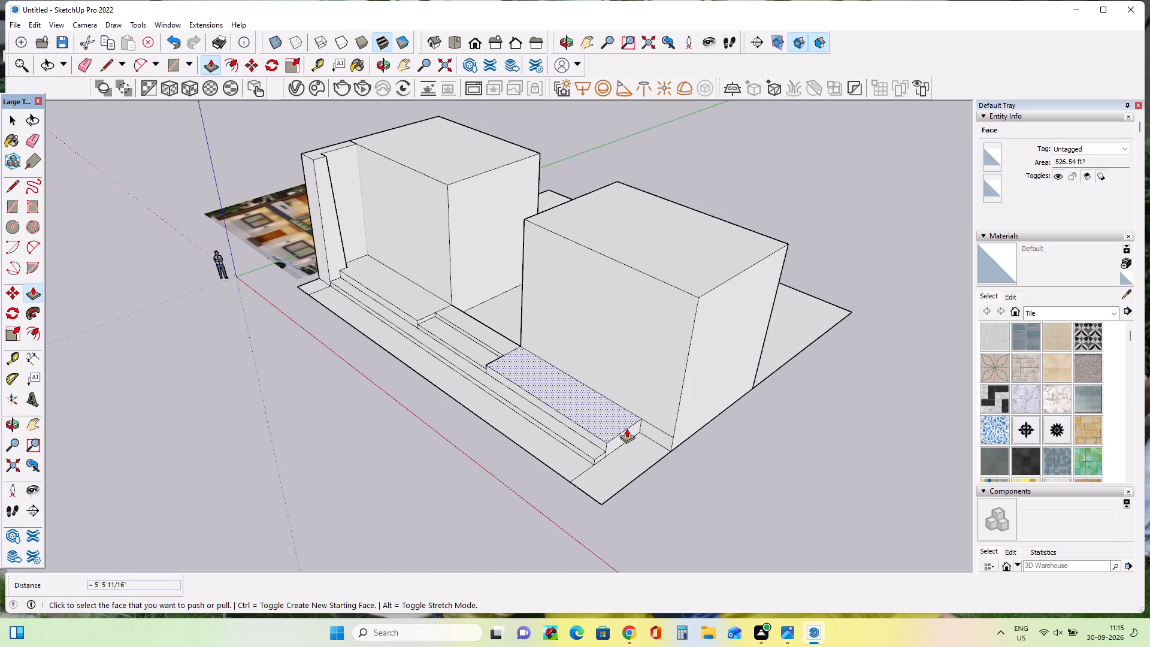
{"action": "left_click", "coordinate": [630, 433]}
{"action": "left_click", "coordinate": [661, 456]}
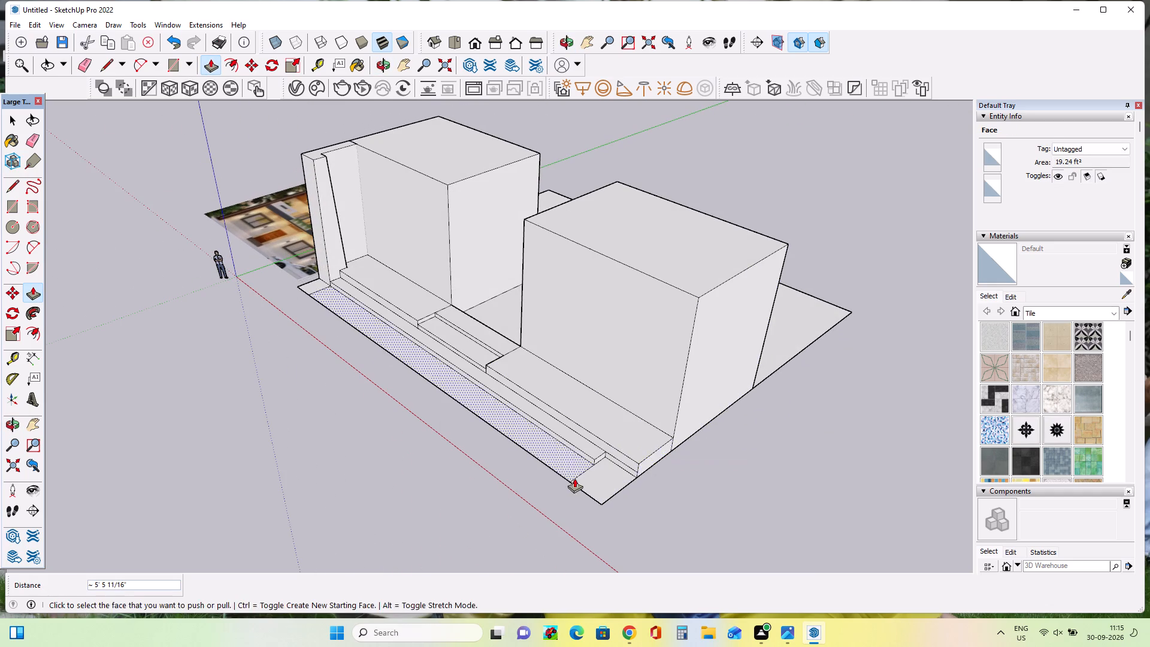
{"action": "middle_click_drag", "start_coordinate": [568, 461], "coordinate": [798, 431]}
{"action": "middle_click_drag", "start_coordinate": [720, 387], "coordinate": [497, 439]}
{"action": "scroll", "coordinate": [628, 468], "scroll_direction": "up", "scroll_amount": 8}
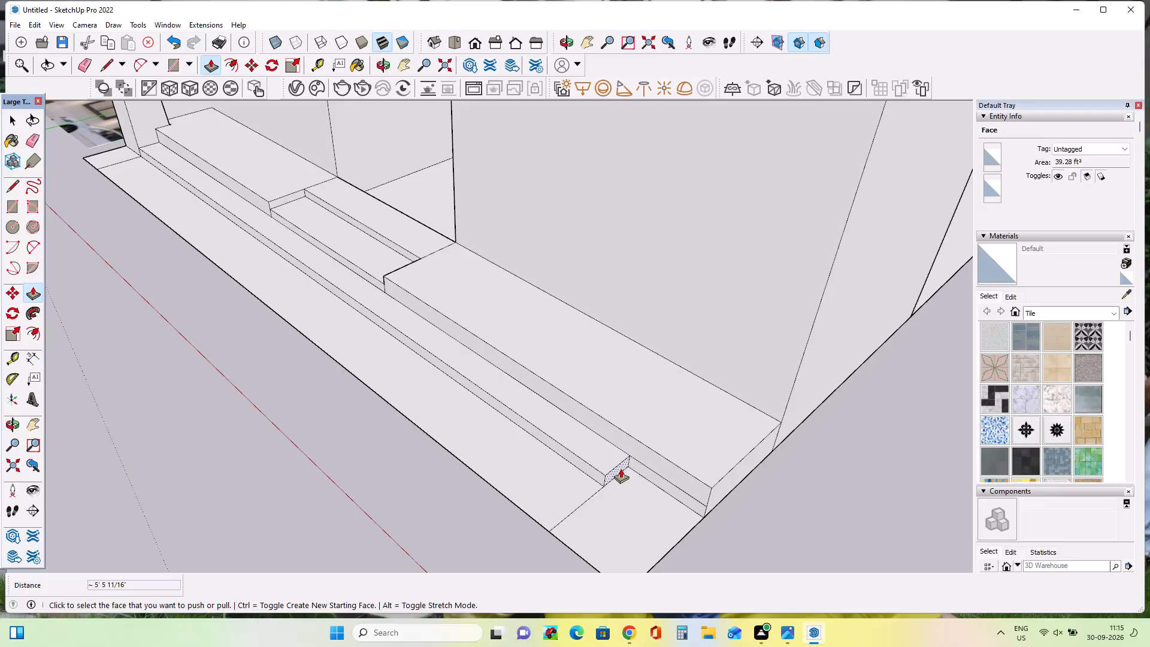
{"action": "left_click", "coordinate": [621, 468]}
{"action": "left_click", "coordinate": [694, 530]}
Push the right block's outer side face inward 1' 6" and bring the front platform and lower step ends flush with it.
{"action": "middle_click_drag", "start_coordinate": [519, 486], "coordinate": [614, 486]}
{"action": "middle_click_drag", "start_coordinate": [573, 473], "coordinate": [782, 480]}
{"action": "scroll", "coordinate": [777, 474], "scroll_direction": "down", "scroll_amount": 4}
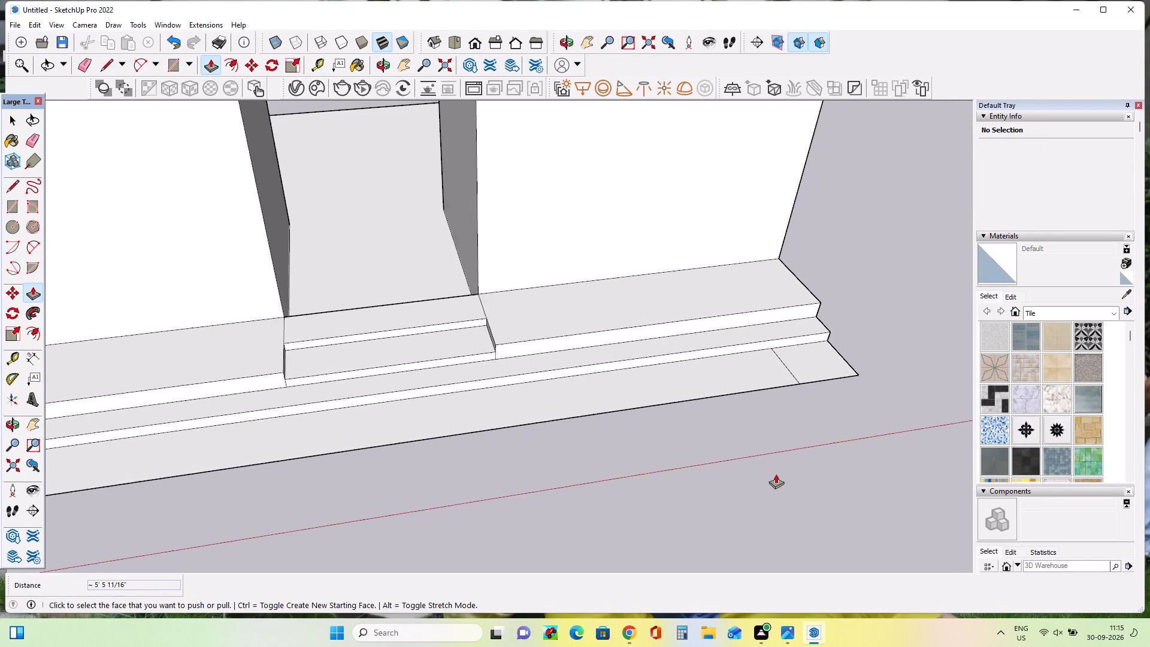
{"action": "scroll", "coordinate": [776, 474], "scroll_direction": "down", "scroll_amount": 4}
{"action": "middle_click_drag", "start_coordinate": [753, 462], "coordinate": [667, 351]}
{"action": "middle_click_drag", "start_coordinate": [766, 418], "coordinate": [601, 409]}
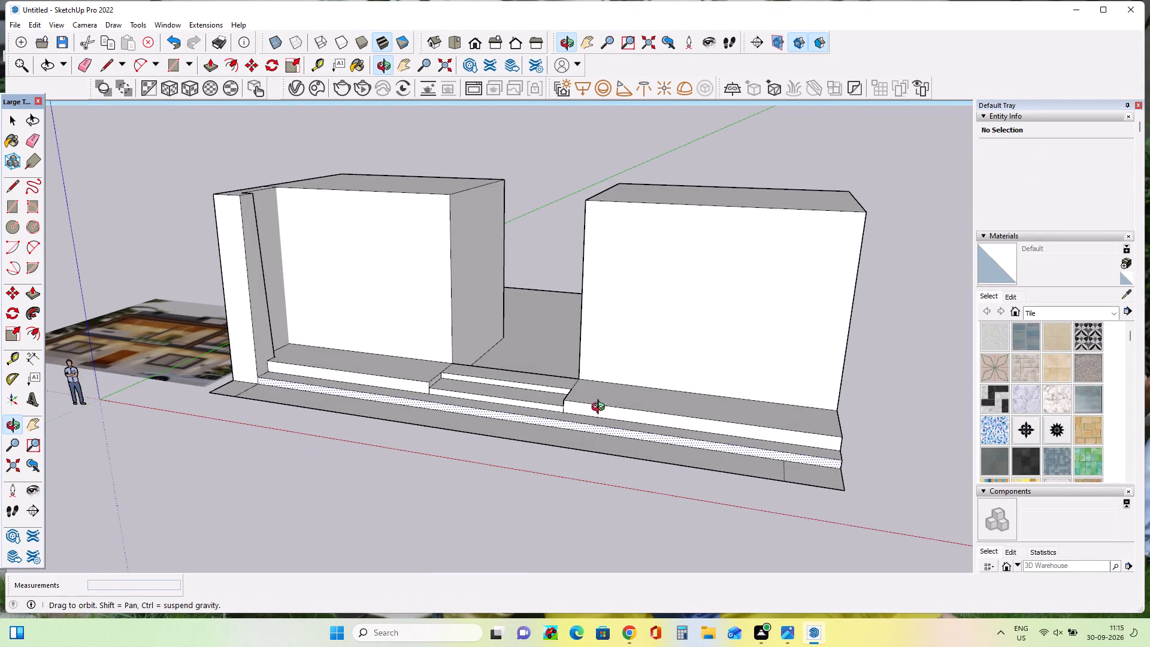
{"action": "middle_click_drag", "start_coordinate": [601, 409], "coordinate": [512, 397]}
{"action": "left_click", "coordinate": [826, 411]}
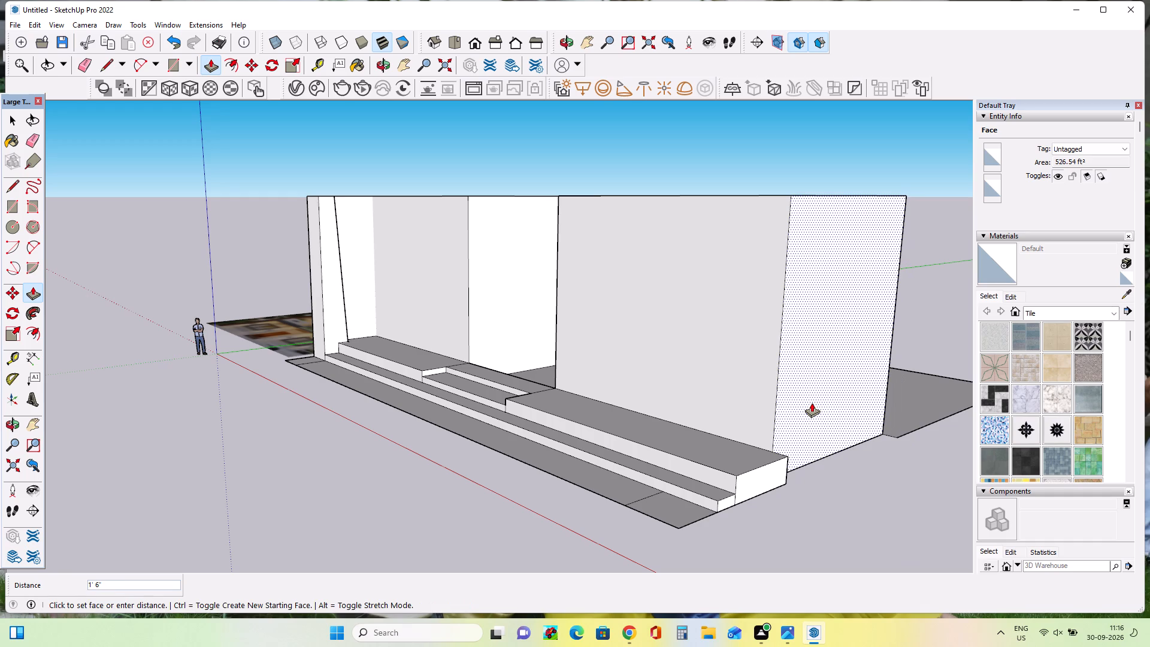
{"action": "left_click", "coordinate": [812, 403]}
{"action": "left_click", "coordinate": [764, 473]}
{"action": "left_click", "coordinate": [783, 441]}
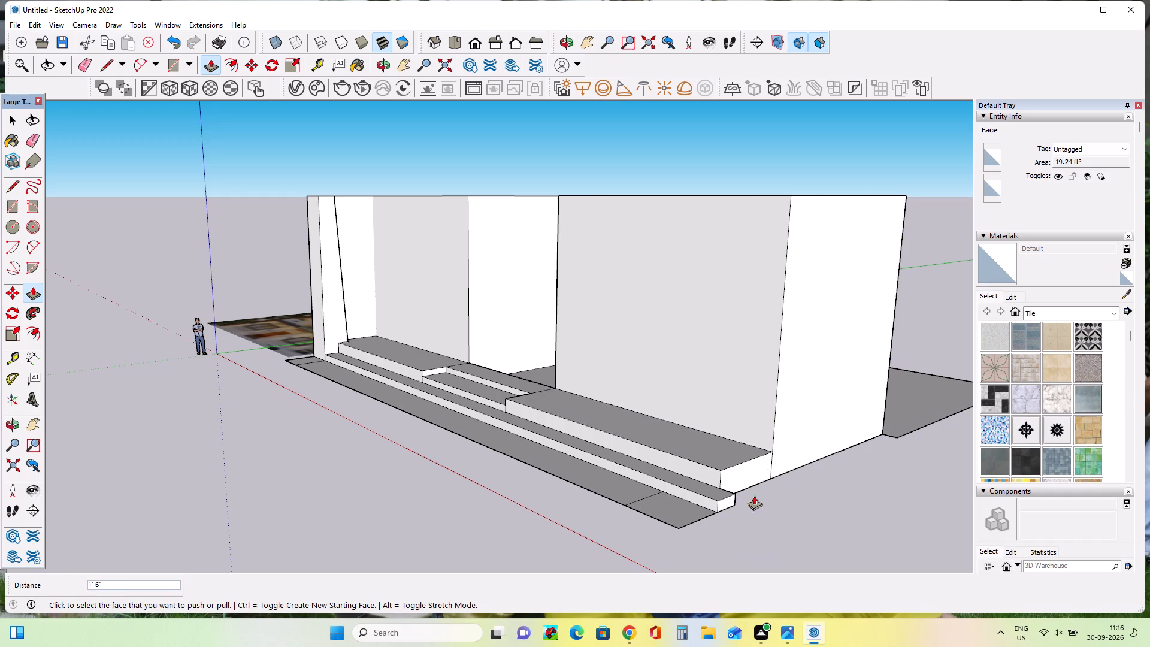
{"action": "left_click", "coordinate": [729, 495]}
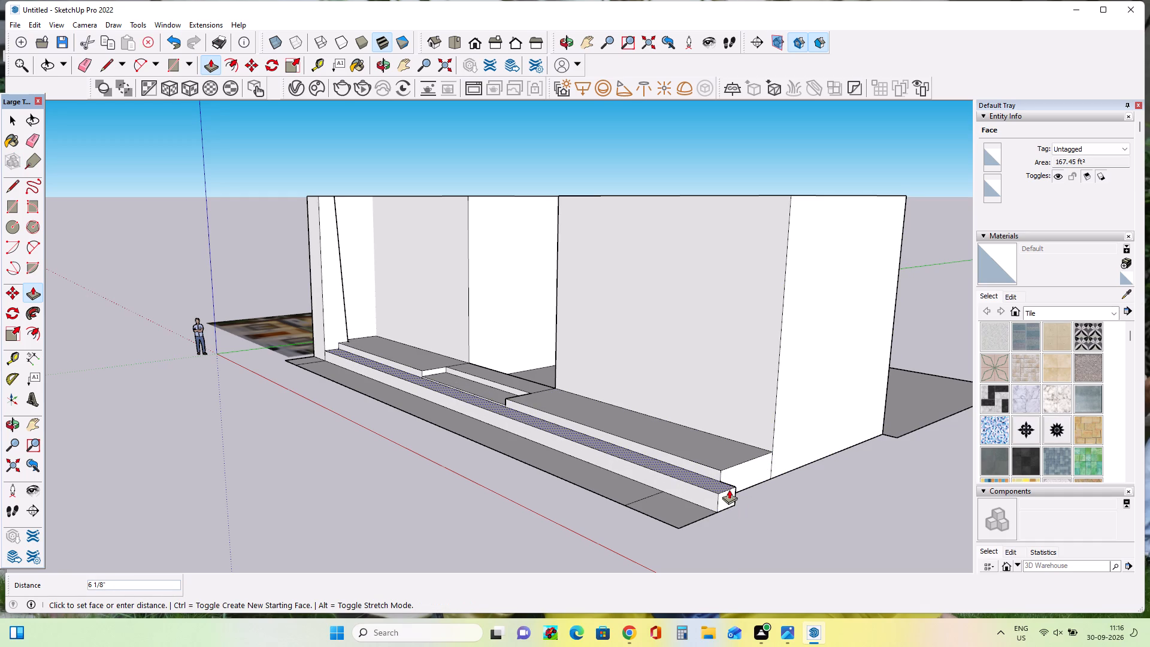
{"action": "key", "text": "Escape"}
{"action": "left_click", "coordinate": [728, 499]}
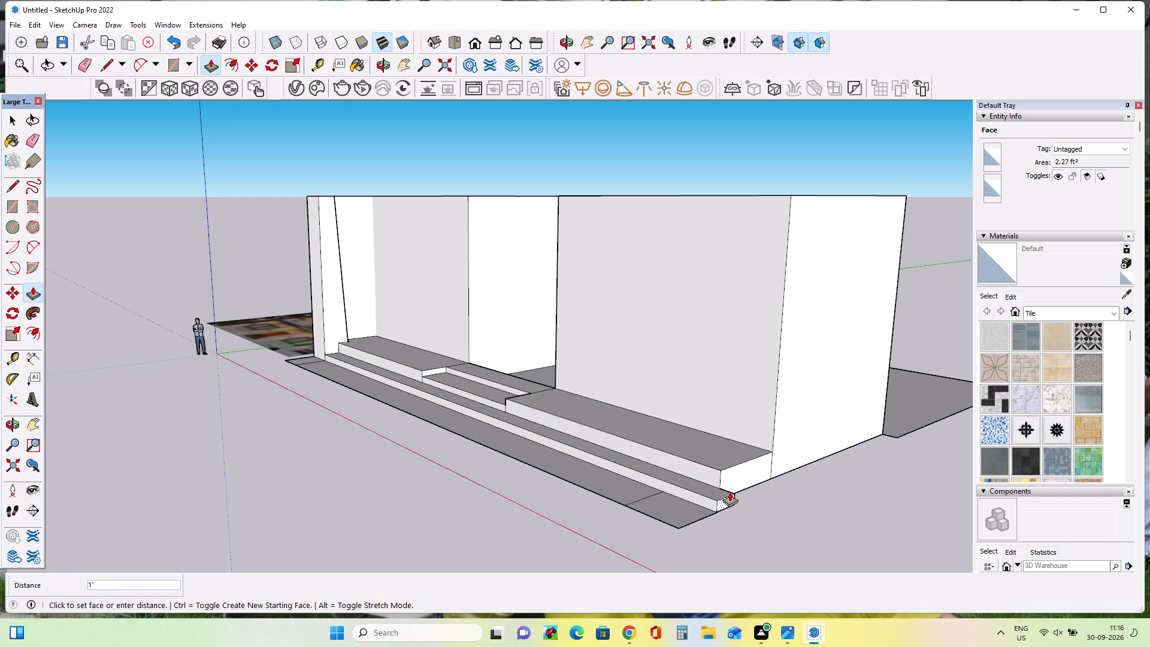
{"action": "left_click", "coordinate": [745, 483]}
Draw a 4' 10" line across the front base strip from the lower step's right end corner to the front edge.
{"action": "middle_click_drag", "start_coordinate": [633, 513], "coordinate": [855, 544]}
{"action": "scroll", "coordinate": [474, 468], "scroll_direction": "down", "scroll_amount": 4}
{"action": "middle_click_drag", "start_coordinate": [482, 485], "coordinate": [503, 565]}
{"action": "scroll", "coordinate": [483, 491], "scroll_direction": "down", "scroll_amount": 1}
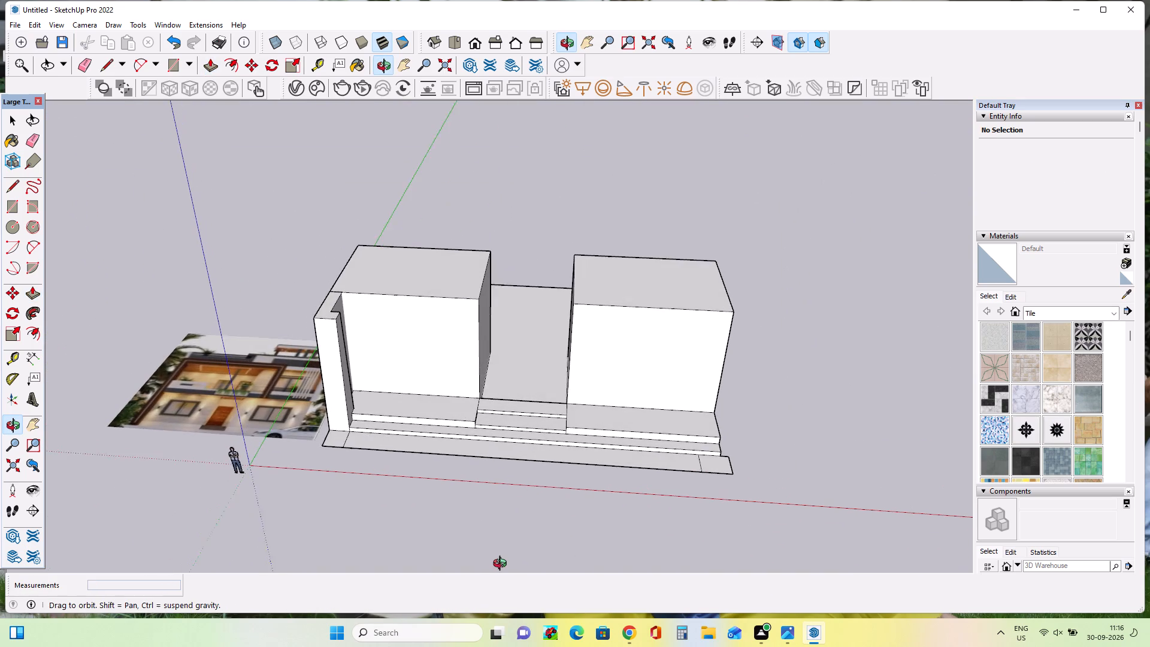
{"action": "middle_click_drag", "start_coordinate": [503, 565], "coordinate": [506, 579]}
{"action": "left_click", "coordinate": [11, 178]}
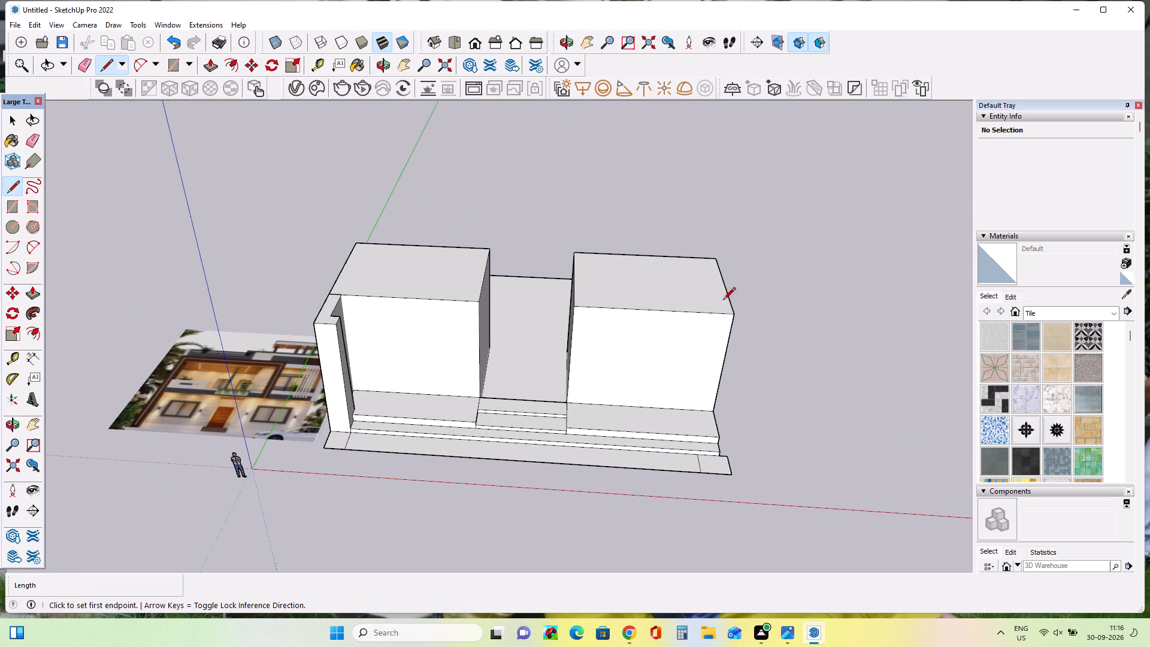
{"action": "scroll", "coordinate": [746, 476], "scroll_direction": "up", "scroll_amount": 9}
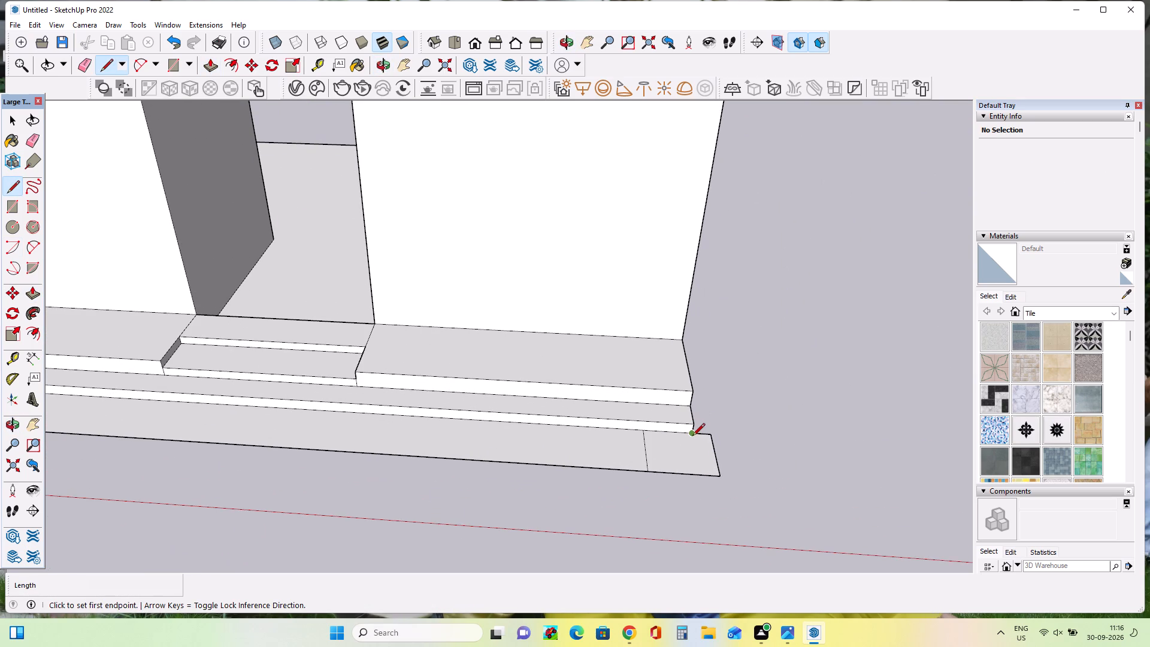
{"action": "left_click", "coordinate": [692, 437]}
{"action": "left_click", "coordinate": [695, 472]}
Erase the old dividing edge and the base's leftover outer edges beyond the new line at the right end.
{"action": "left_click", "coordinate": [32, 140]}
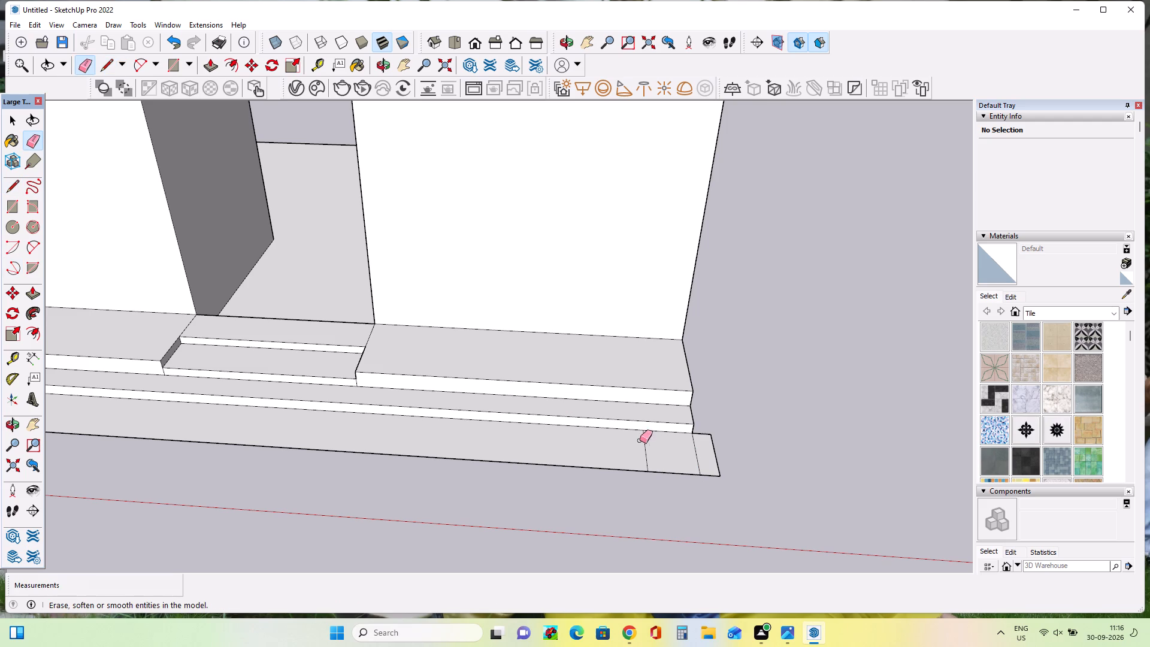
{"action": "left_click", "coordinate": [646, 445]}
{"action": "left_click", "coordinate": [715, 453]}
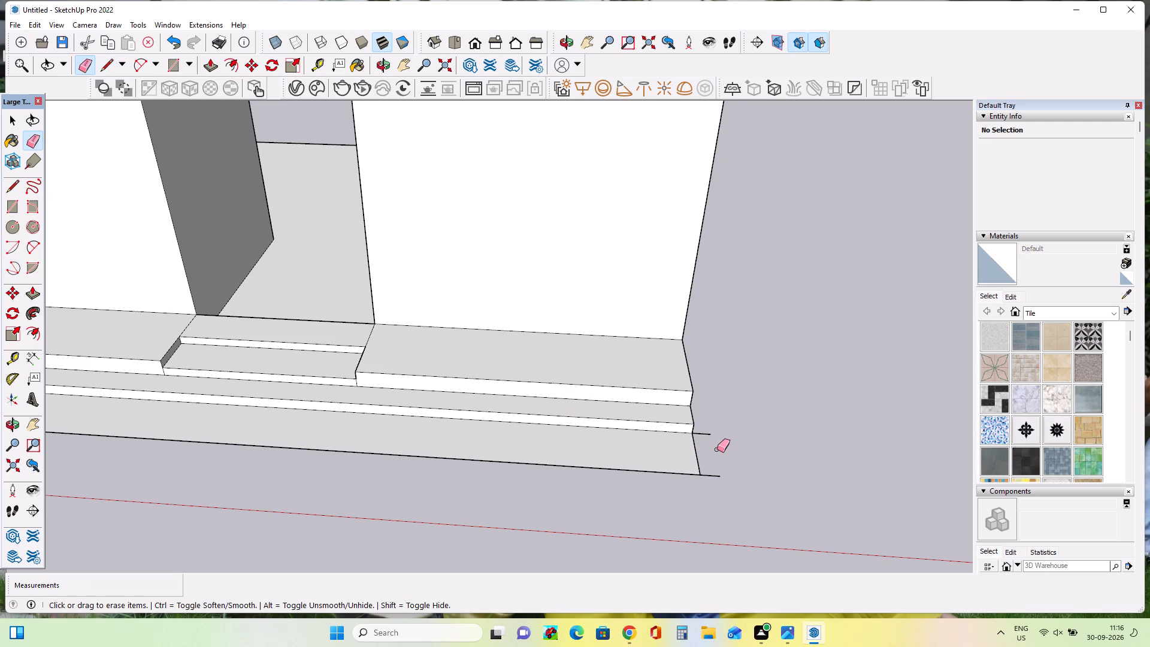
{"action": "left_click", "coordinate": [706, 434]}
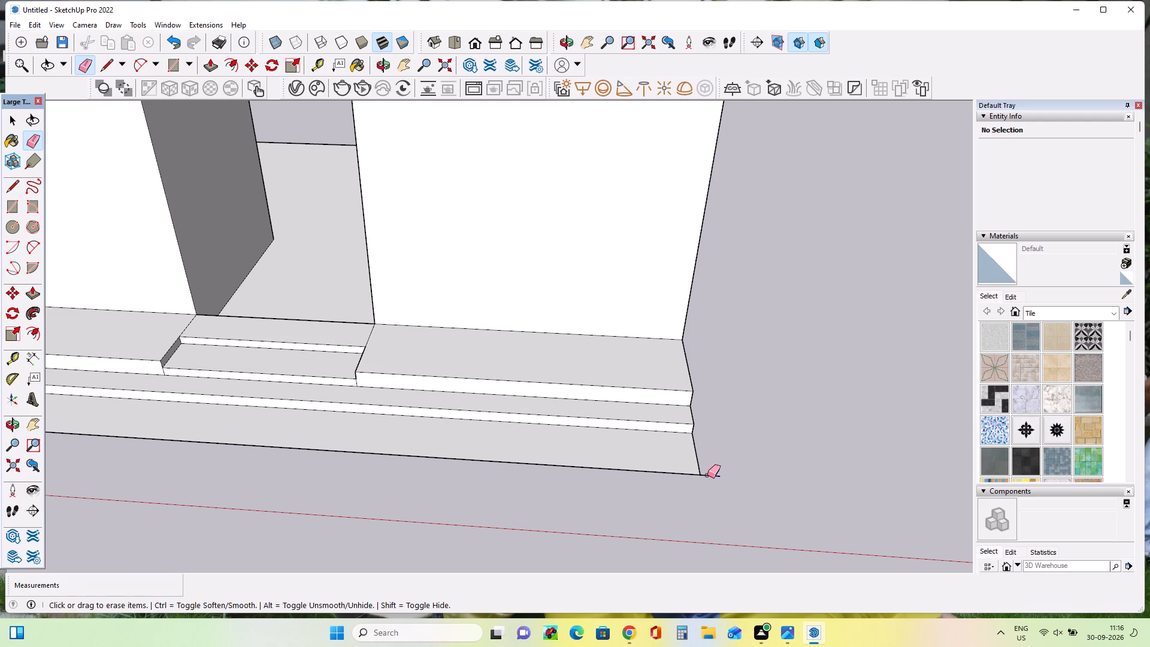
{"action": "left_click", "coordinate": [707, 475]}
Draw a roof rectangle about 73' 11 11/16" by 20' 11 1/16" across both blocks, from the left block's front corner to the right block's back corner.
{"action": "scroll", "coordinate": [703, 459], "scroll_direction": "down", "scroll_amount": 12}
{"action": "middle_click_drag", "start_coordinate": [418, 514], "coordinate": [495, 491]}
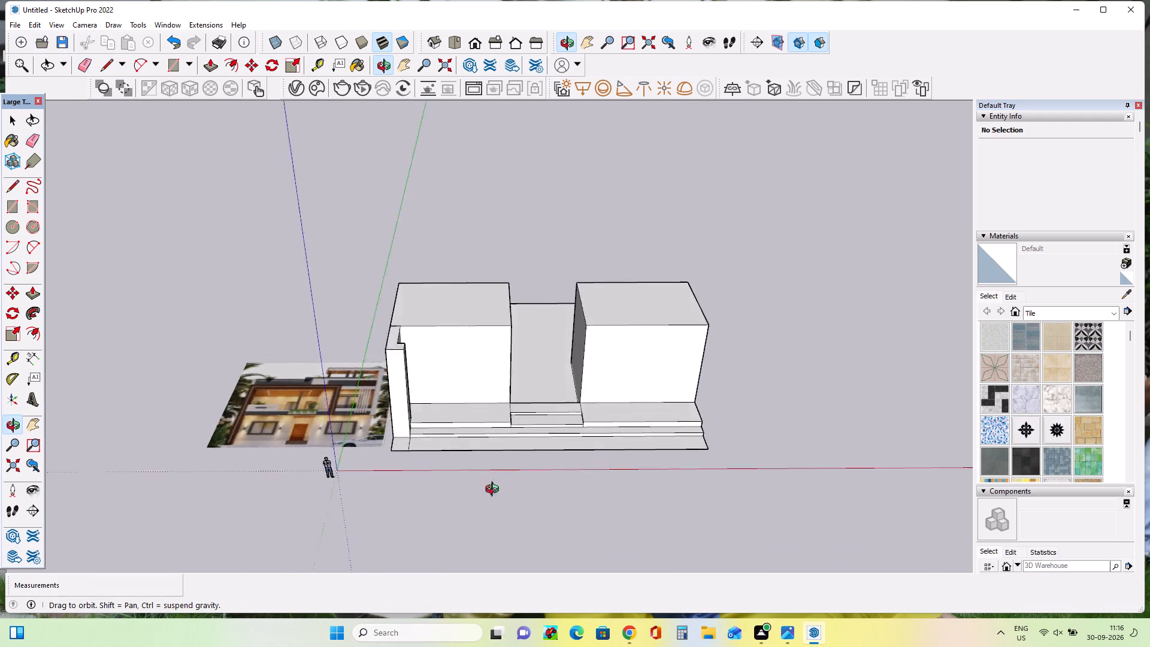
{"action": "middle_click_drag", "start_coordinate": [495, 491], "coordinate": [451, 458]}
{"action": "scroll", "coordinate": [544, 421], "scroll_direction": "up", "scroll_amount": 5}
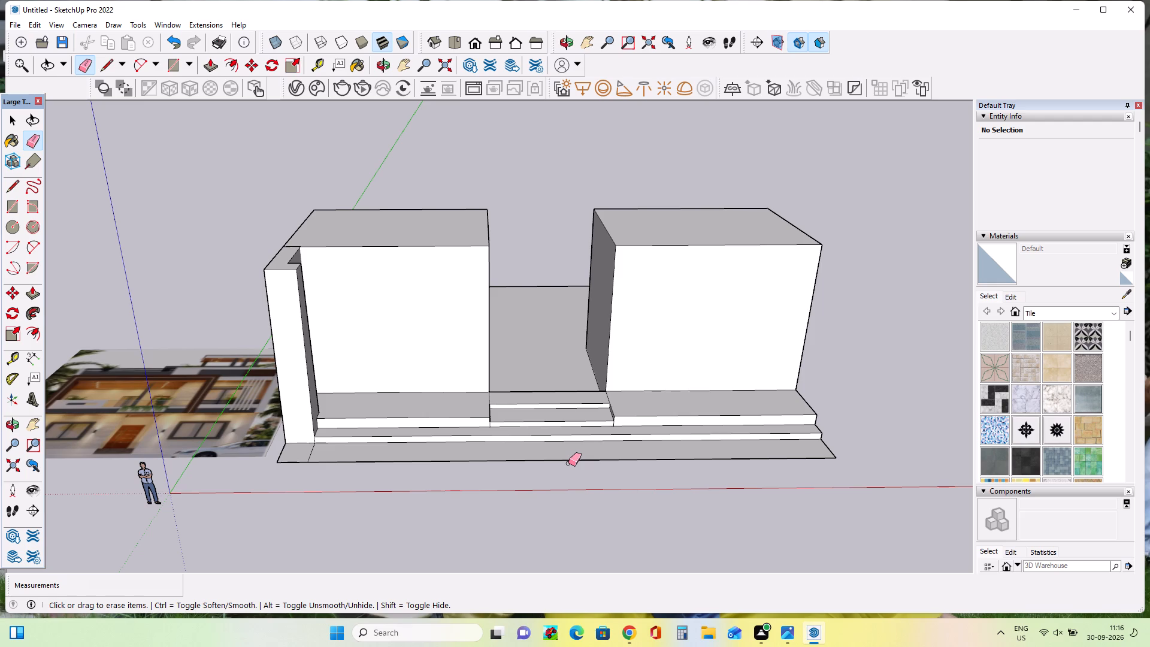
{"action": "left_click", "coordinate": [13, 206]}
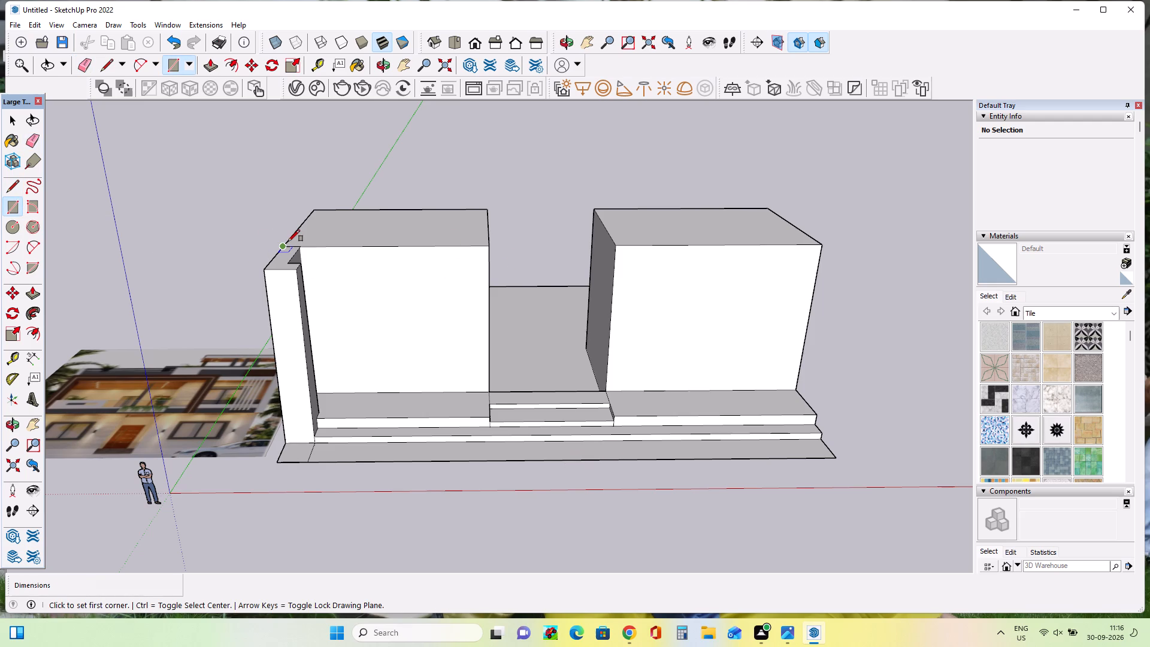
{"action": "left_click", "coordinate": [288, 241]}
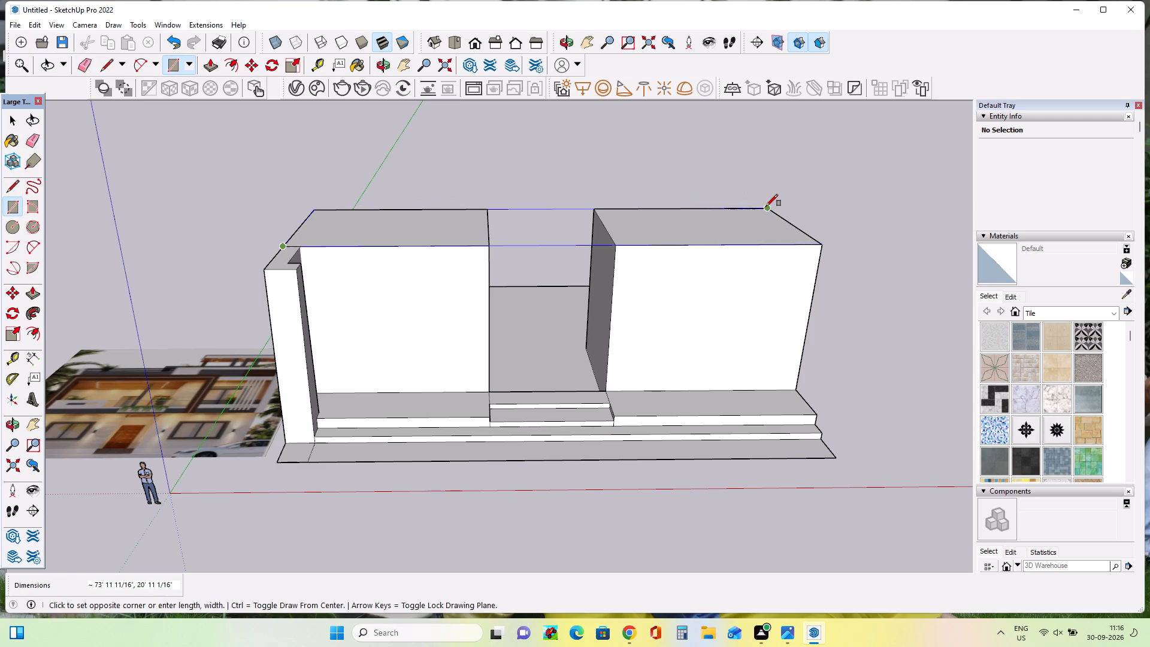
{"action": "left_click", "coordinate": [766, 206]}
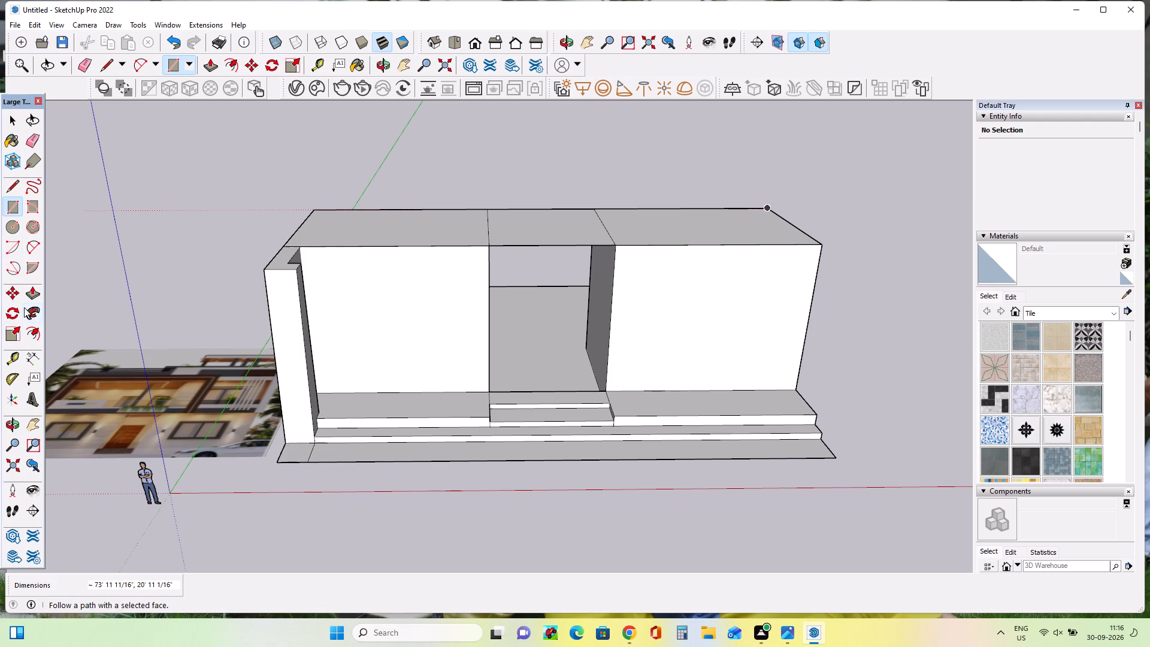
Push/Pull the left, middle and right roof faces up 3' 1 9/16" to form one level roof slab.
{"action": "left_click", "coordinate": [33, 295]}
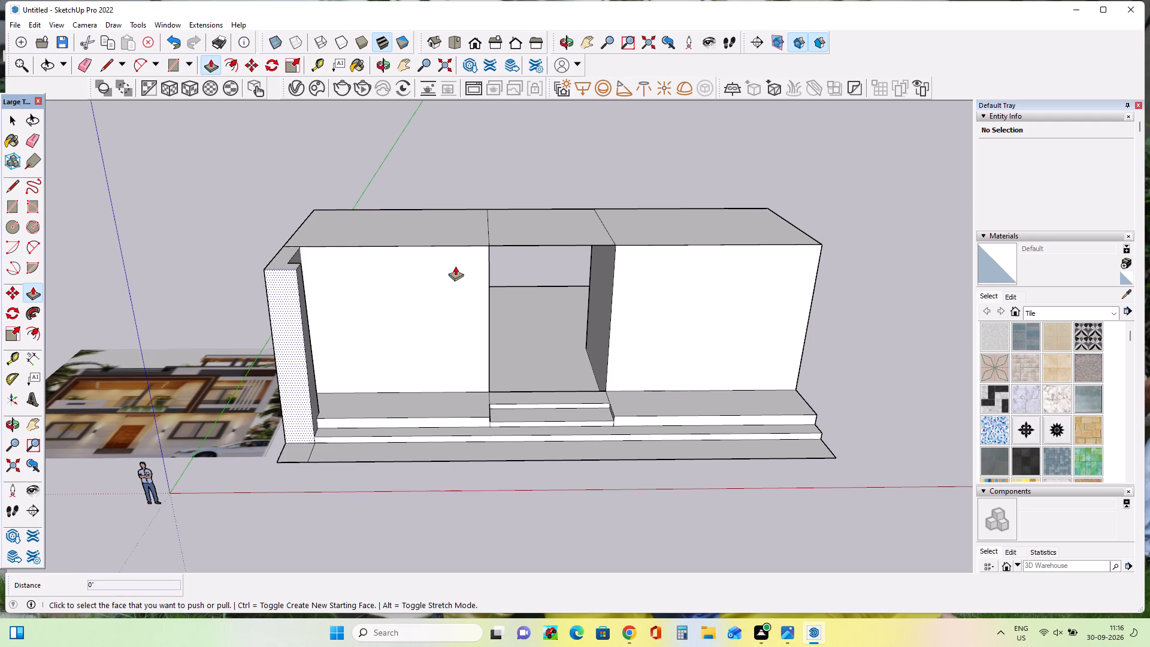
{"action": "middle_click_drag", "start_coordinate": [432, 257], "coordinate": [446, 303]}
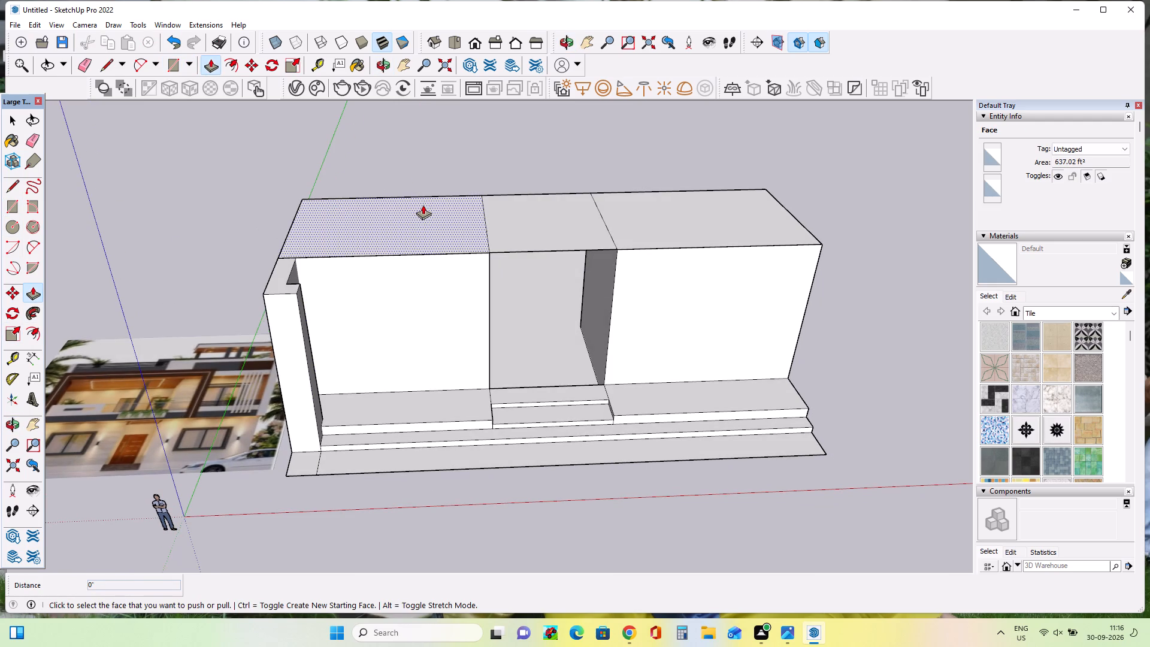
{"action": "left_click", "coordinate": [416, 224]}
{"action": "left_click", "coordinate": [417, 204]}
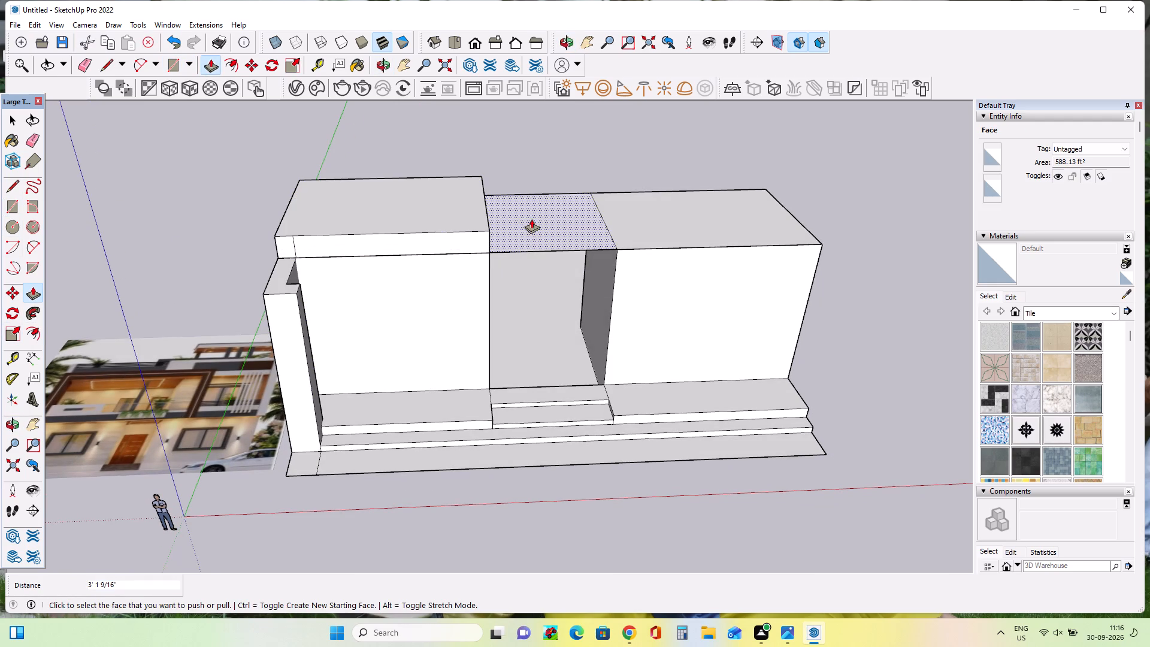
{"action": "left_click", "coordinate": [531, 219]}
{"action": "left_click", "coordinate": [486, 199]}
{"action": "left_click", "coordinate": [664, 223]}
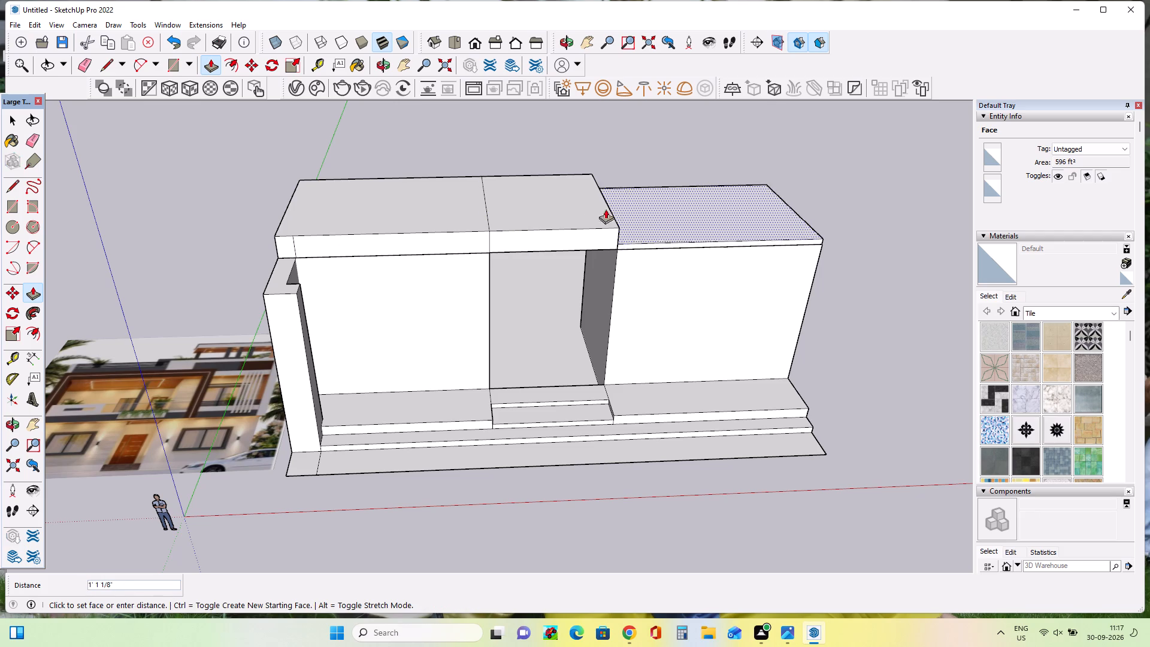
{"action": "left_click", "coordinate": [584, 204]}
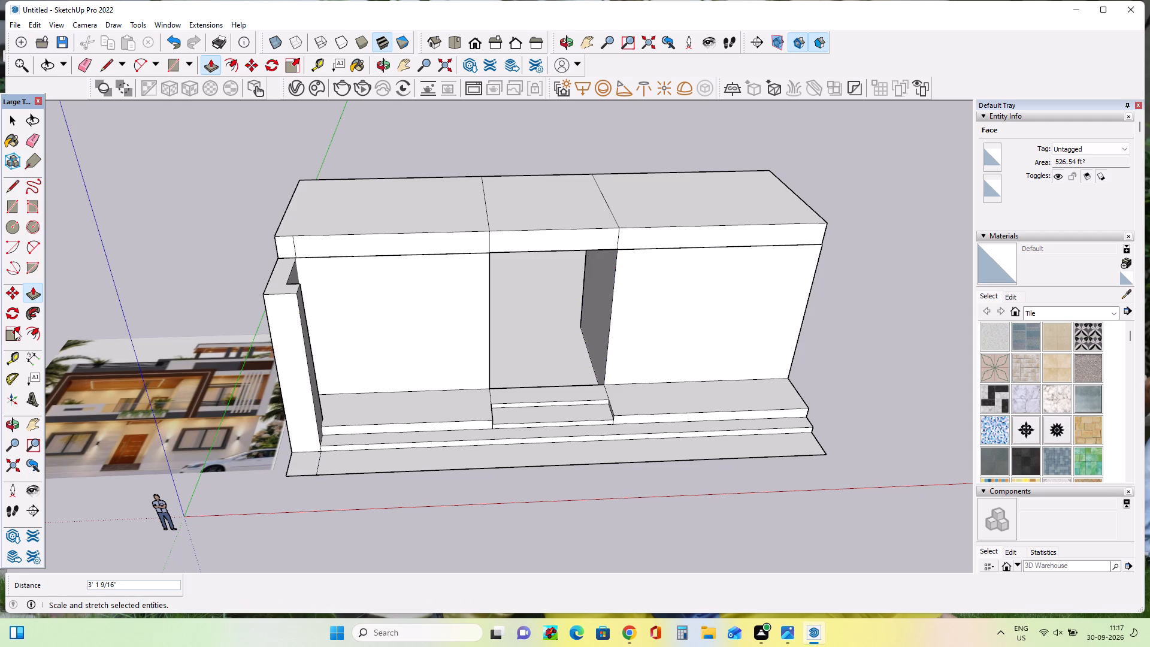
Erase the seam edges between the left and middle roof sections and the short vertical edge at the slab's left front end.
{"action": "left_click", "coordinate": [30, 148]}
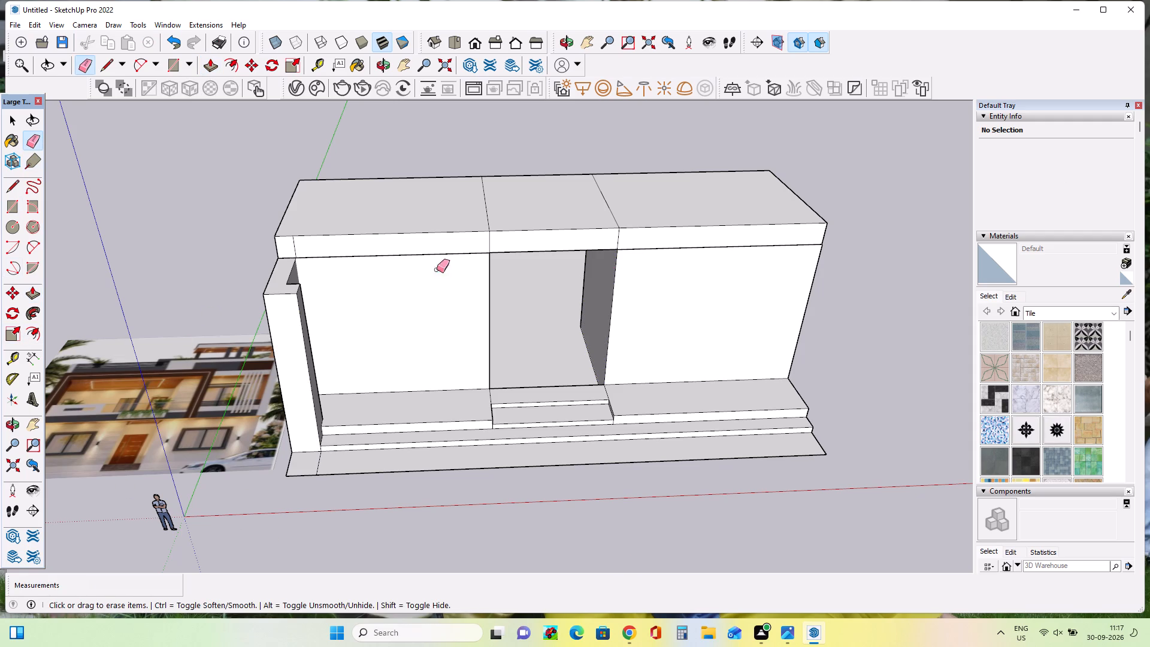
{"action": "left_click", "coordinate": [489, 239]}
{"action": "left_click", "coordinate": [491, 213]}
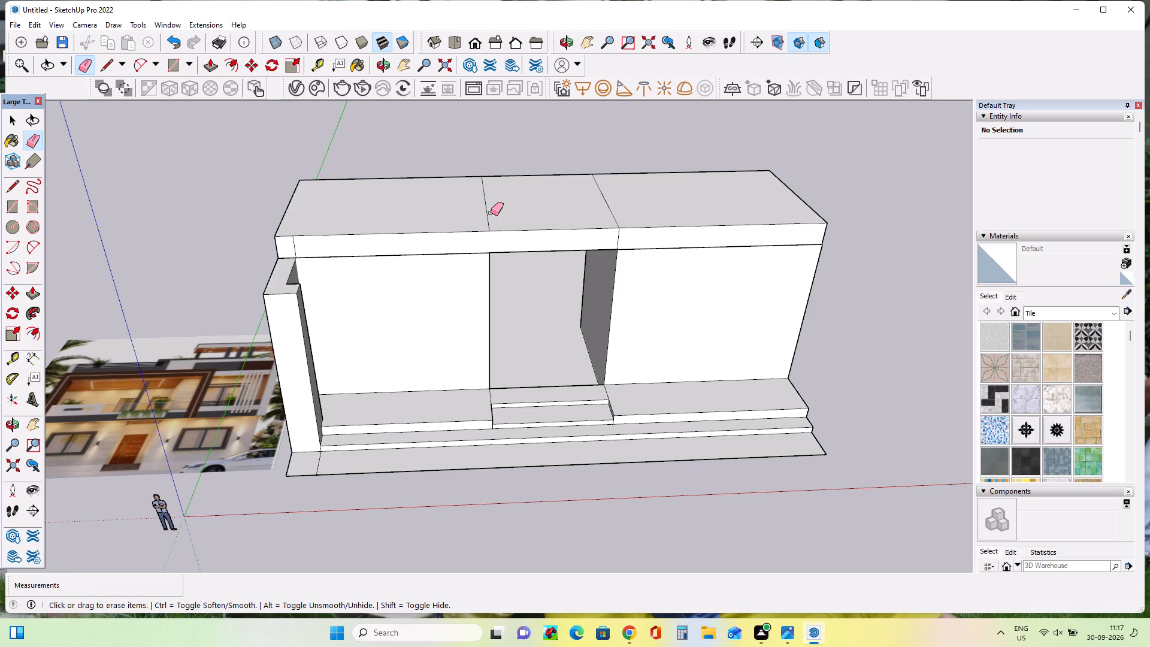
{"action": "left_click", "coordinate": [487, 214]}
{"action": "left_click", "coordinate": [295, 244]}
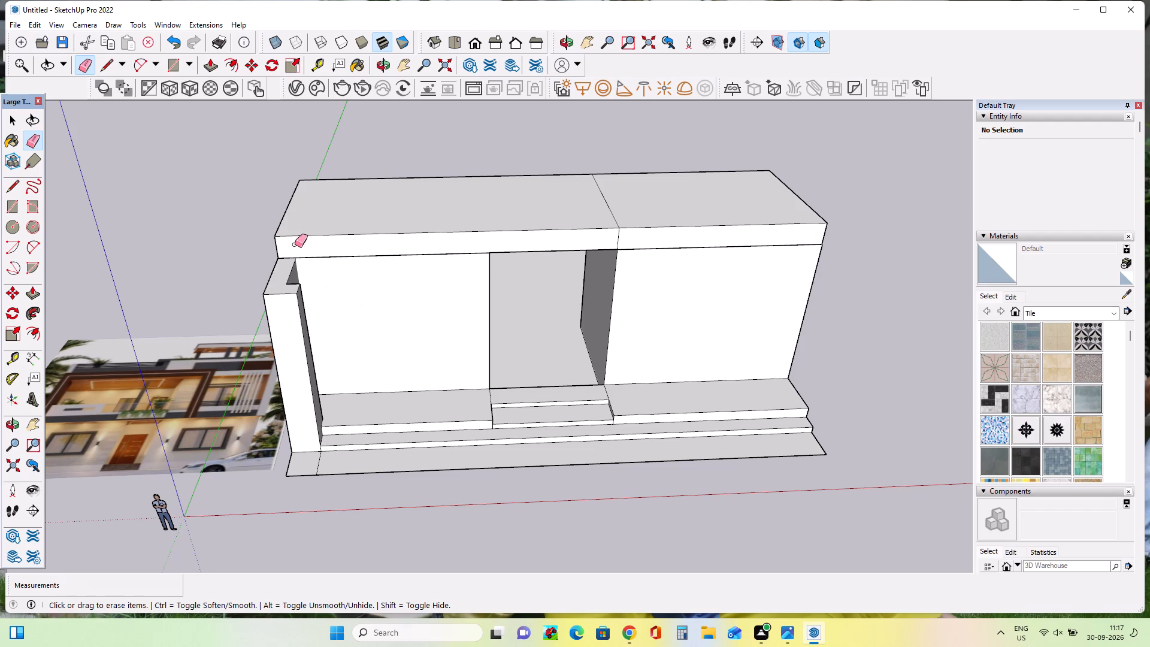
Push/Pull the left block's back face outward and the right block's back face outward 11' 4 1/4".
{"action": "middle_click_drag", "start_coordinate": [405, 256], "coordinate": [442, 265]}
{"action": "scroll", "coordinate": [441, 253], "scroll_direction": "down", "scroll_amount": 2}
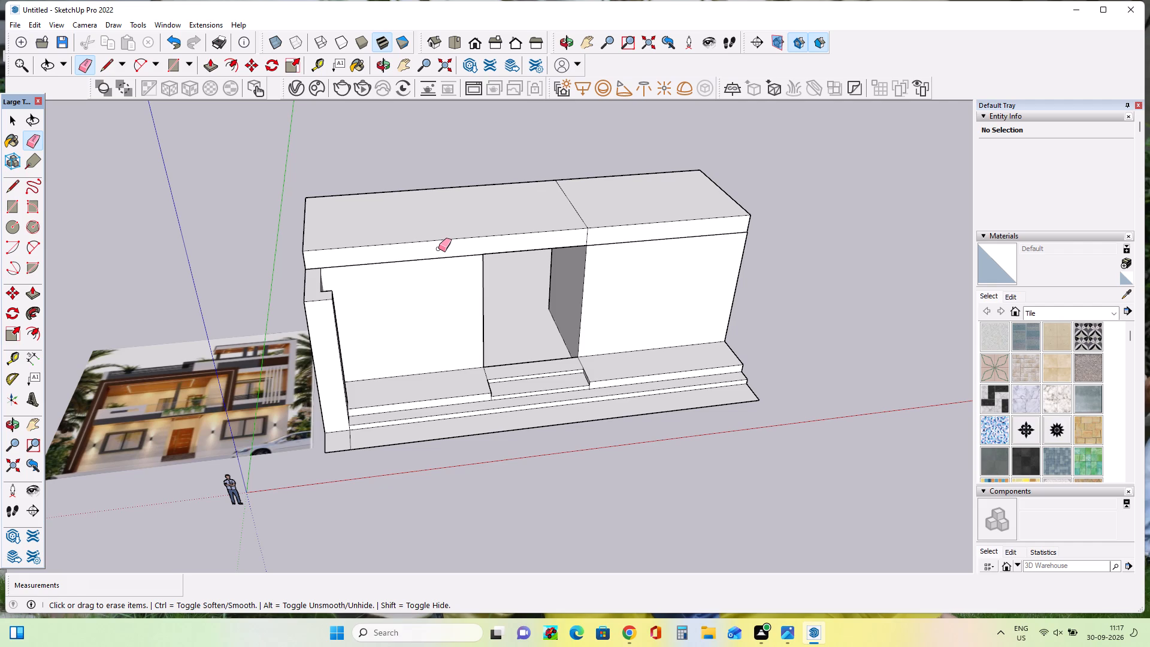
{"action": "middle_click_drag", "start_coordinate": [440, 282], "coordinate": [845, 226]}
{"action": "middle_click_drag", "start_coordinate": [351, 387], "coordinate": [633, 359]}
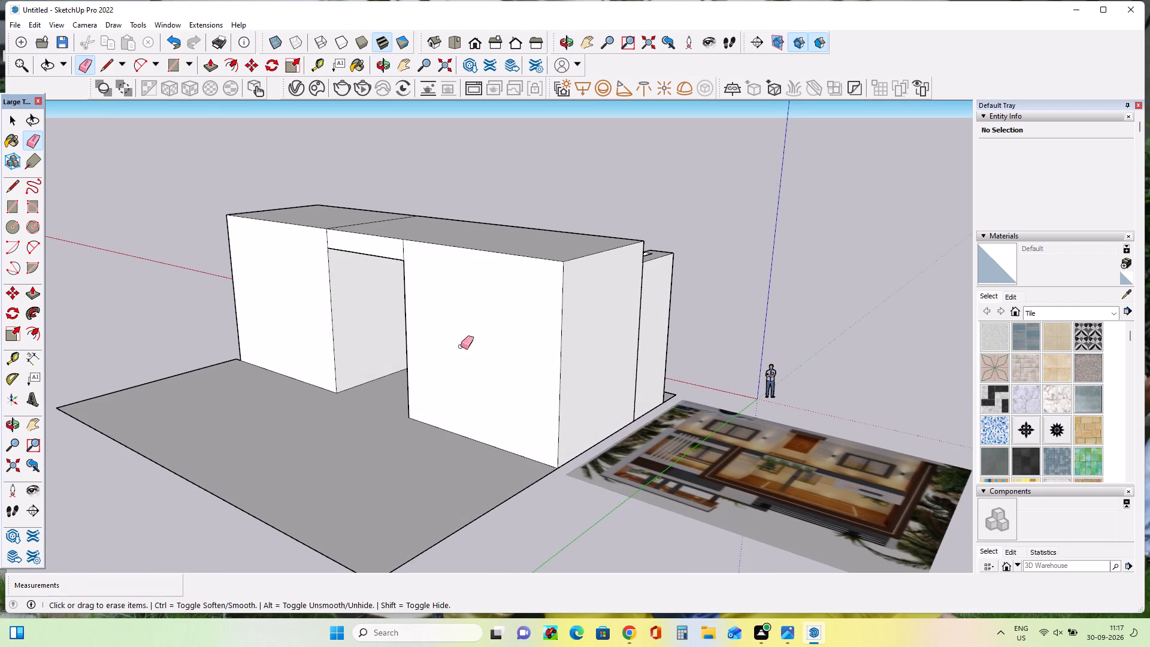
{"action": "left_click", "coordinate": [40, 292]}
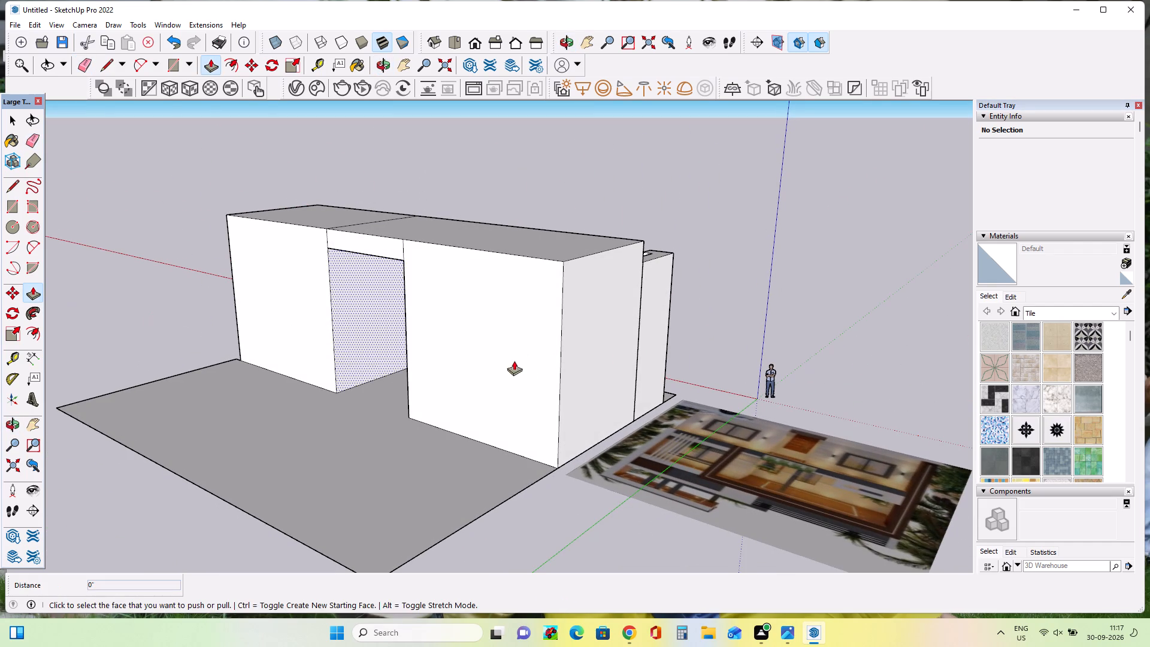
{"action": "left_click", "coordinate": [514, 361]}
{"action": "double_click", "coordinate": [474, 387]}
{"action": "left_click", "coordinate": [307, 313]}
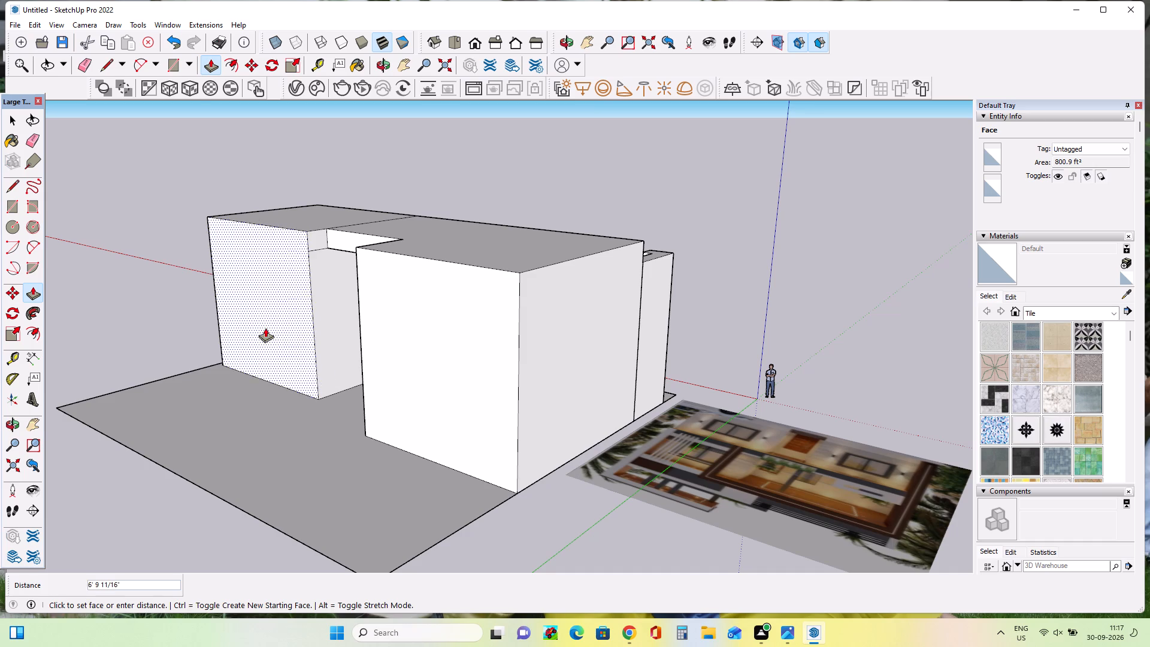
{"action": "left_click", "coordinate": [251, 334]}
Push/Pull the middle slab's recessed back face and the left block's back face, by 2' 3 7/8", flush with the right block's back.
{"action": "middle_click_drag", "start_coordinate": [465, 322], "coordinate": [505, 449]}
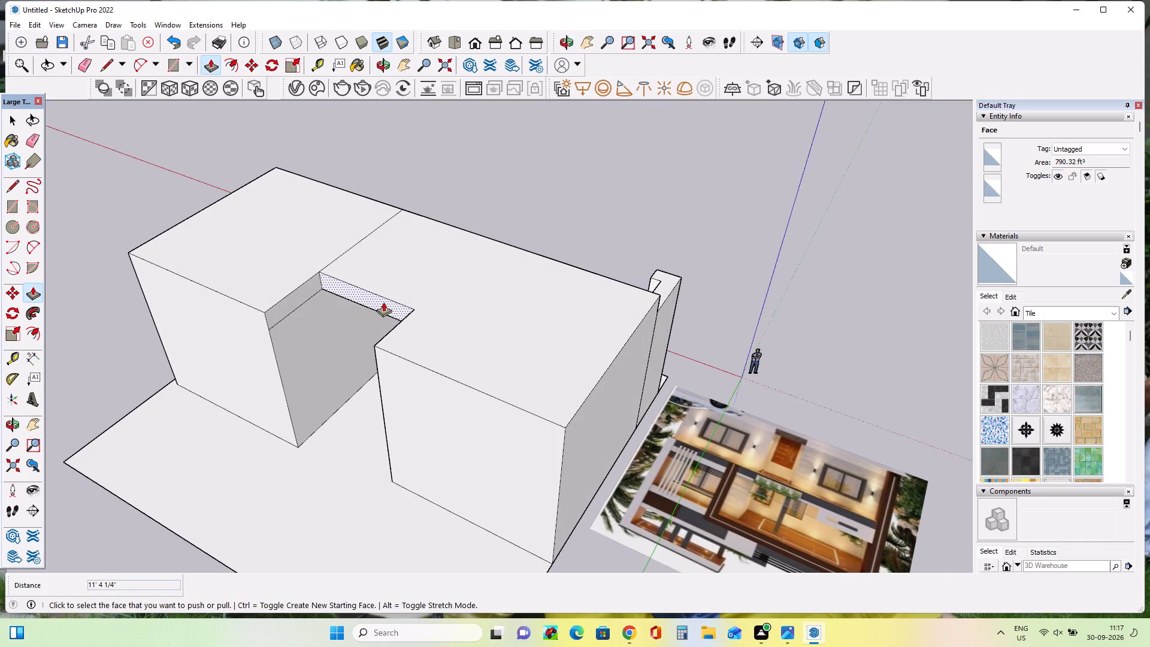
{"action": "left_click", "coordinate": [383, 302]}
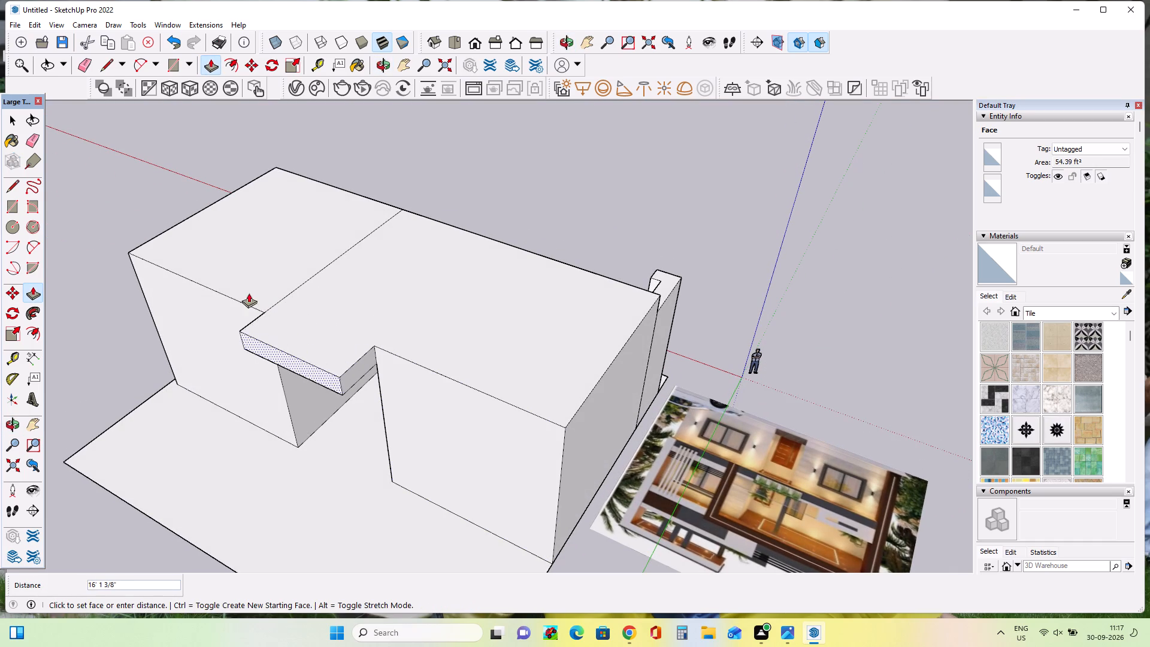
{"action": "left_click", "coordinate": [235, 309]}
{"action": "left_click", "coordinate": [411, 368]}
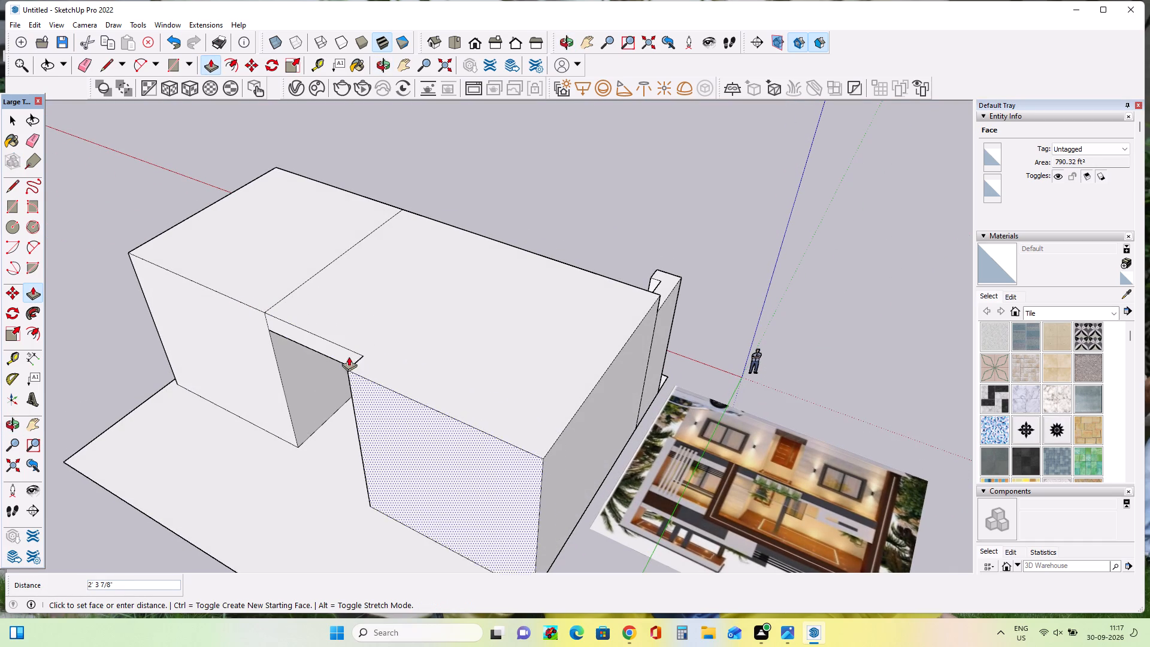
{"action": "left_click", "coordinate": [350, 354]}
Examine the villa's front, steps and roof slab from several angles.
{"action": "middle_click_drag", "start_coordinate": [510, 404], "coordinate": [84, 338]}
{"action": "middle_click_drag", "start_coordinate": [450, 342], "coordinate": [175, 325]}
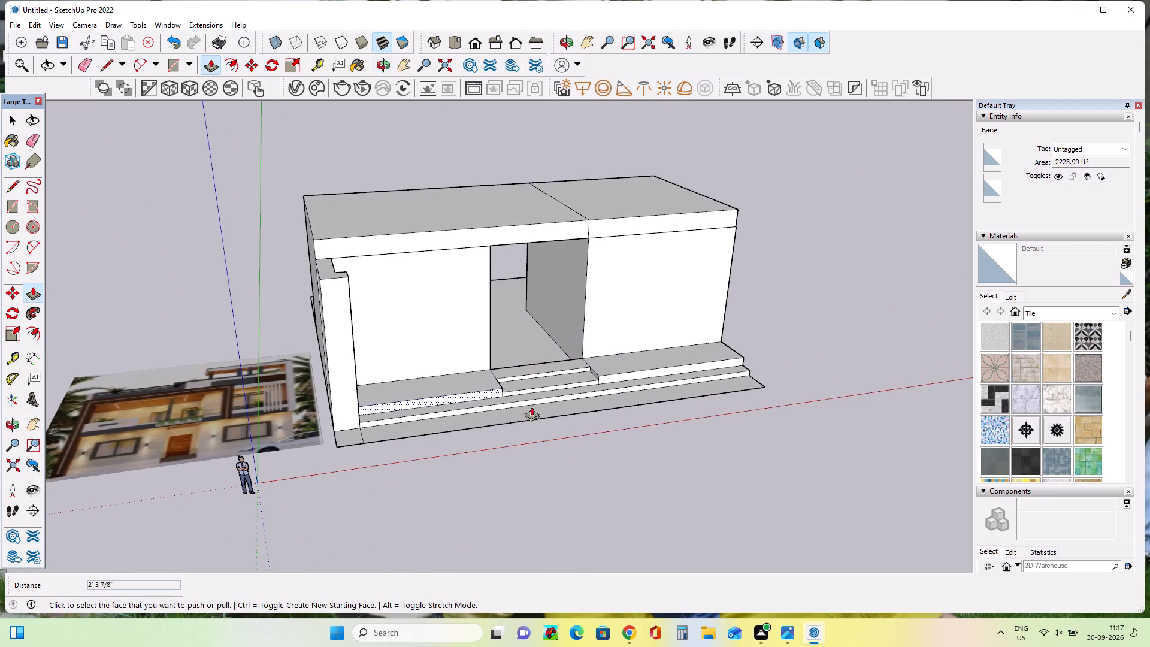
{"action": "left_click", "coordinate": [35, 422]}
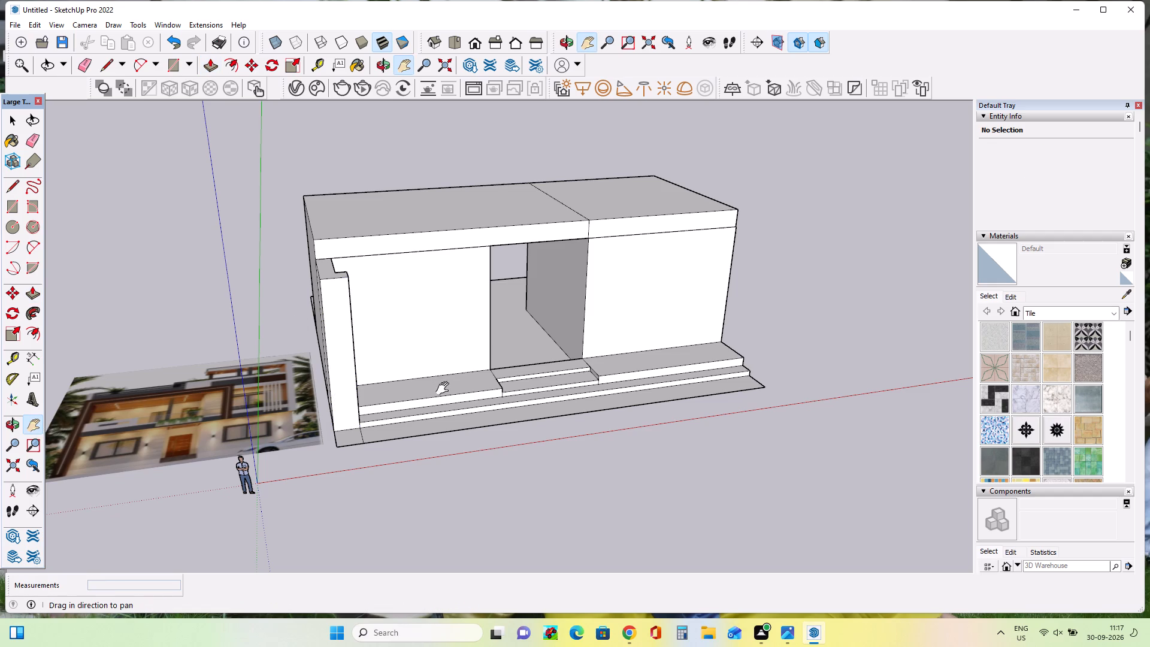
{"action": "left_click_drag", "start_coordinate": [462, 386], "coordinate": [360, 492]}
{"action": "left_click_drag", "start_coordinate": [358, 494], "coordinate": [356, 500]}
{"action": "left_click", "coordinate": [352, 504]}
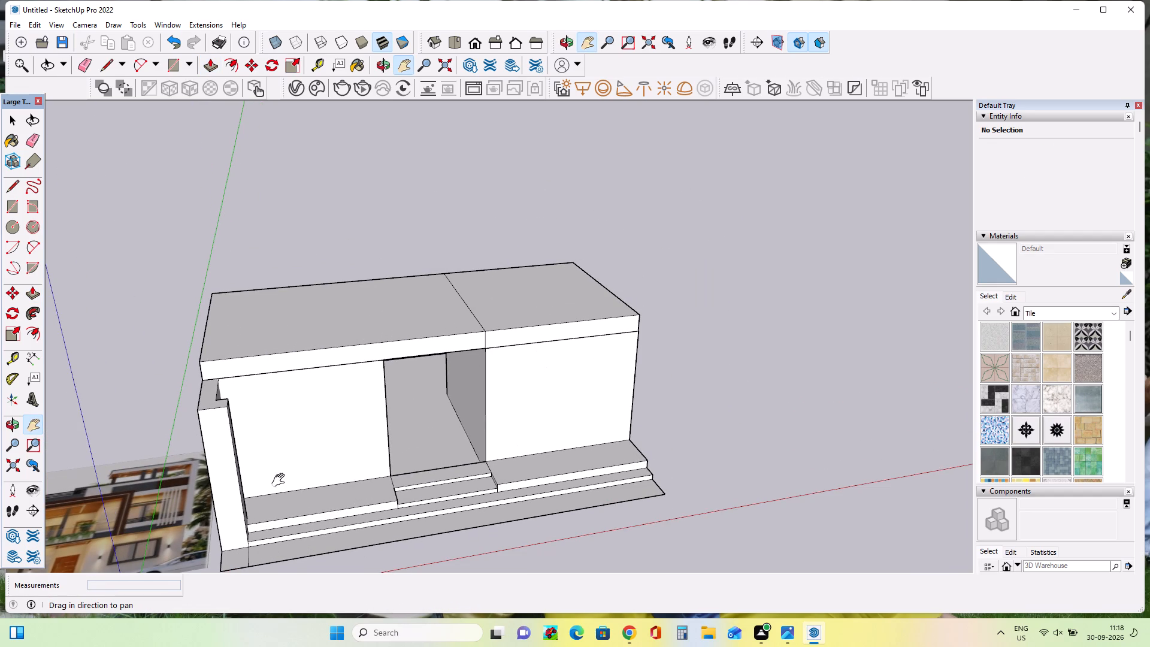
{"action": "middle_click_drag", "start_coordinate": [341, 422], "coordinate": [361, 293]}
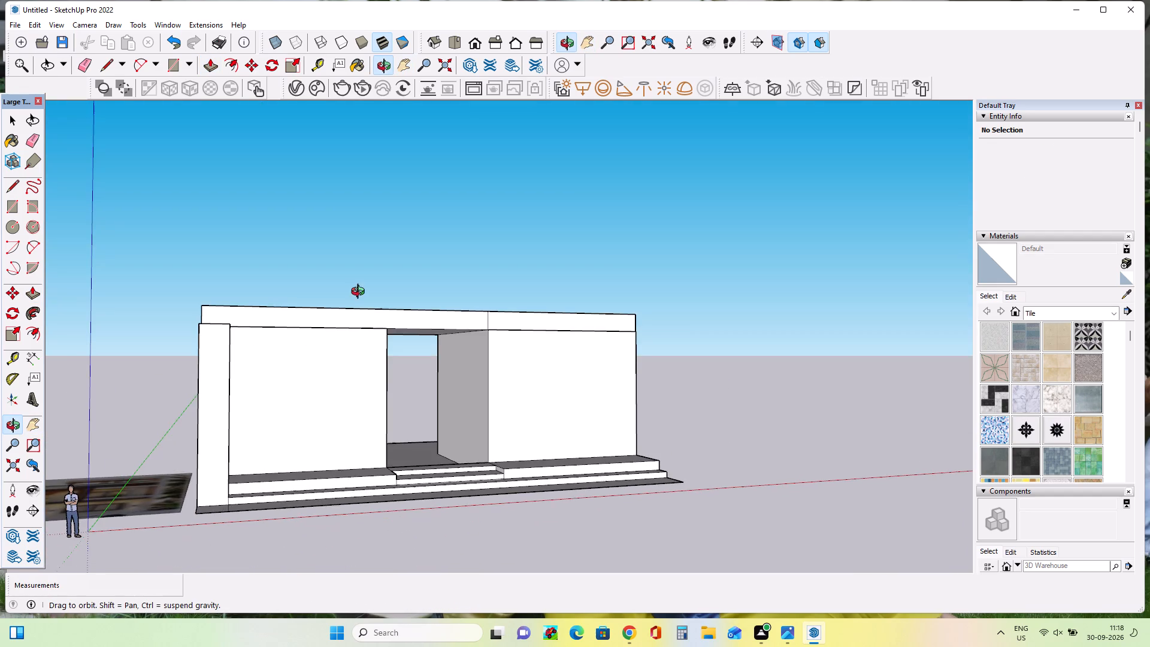
{"action": "middle_click_drag", "start_coordinate": [361, 293], "coordinate": [318, 365]}
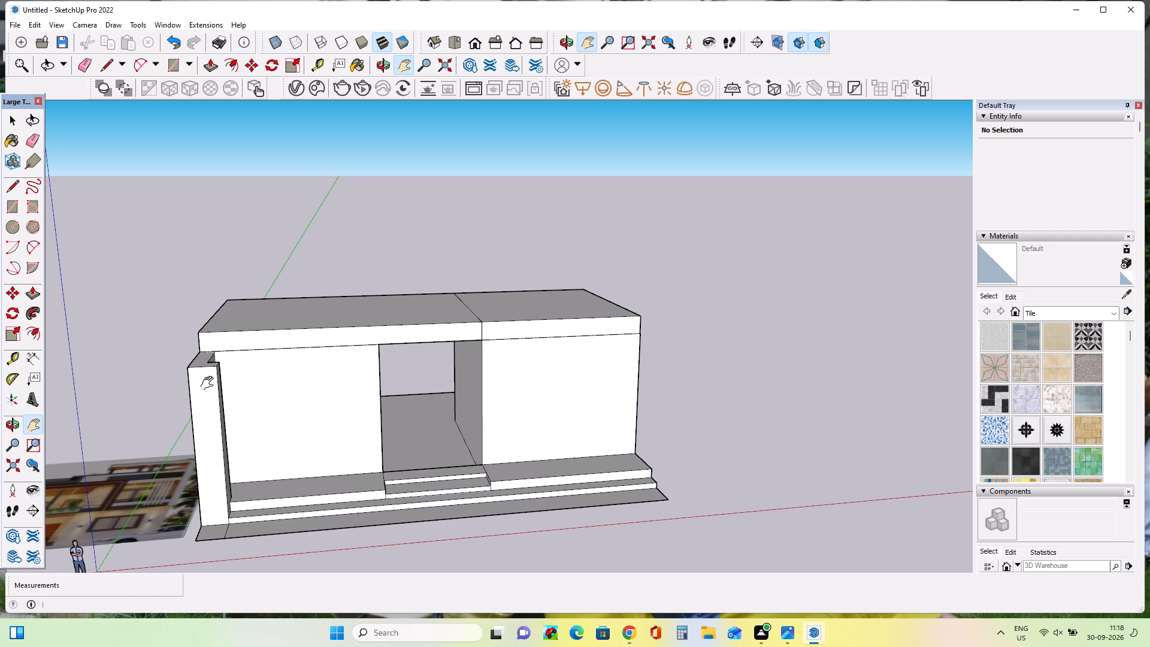
{"action": "middle_click_drag", "start_coordinate": [376, 310], "coordinate": [381, 332]}
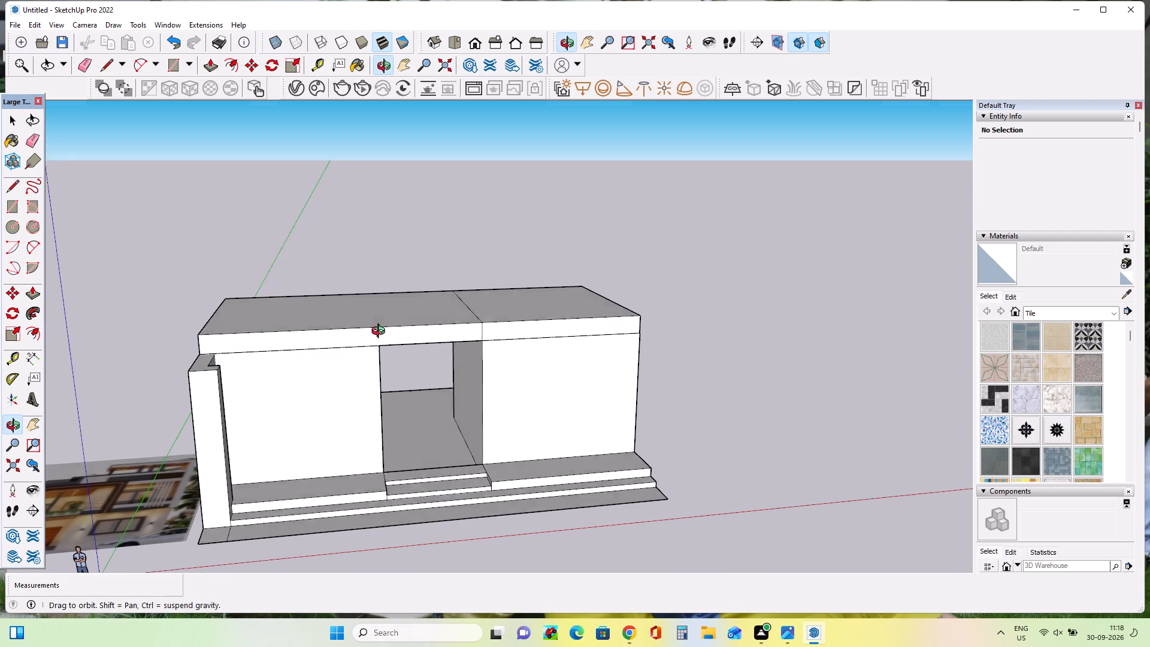
{"action": "middle_click_drag", "start_coordinate": [381, 332], "coordinate": [391, 396]}
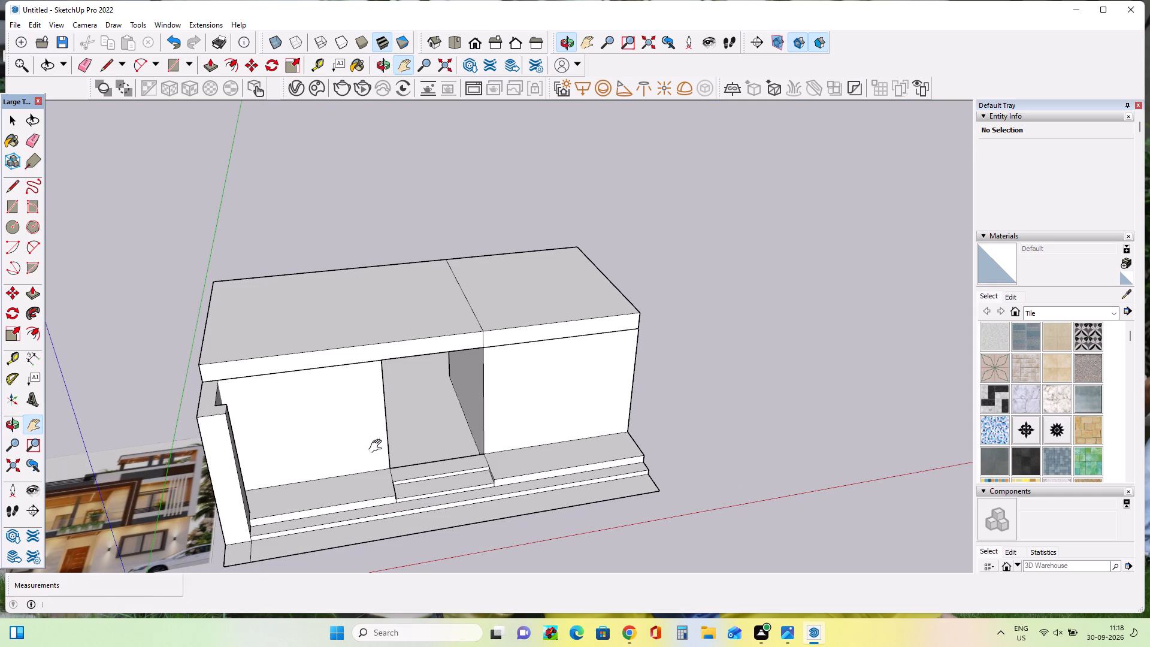
{"action": "middle_click_drag", "start_coordinate": [378, 446], "coordinate": [376, 403]}
{"action": "scroll", "coordinate": [377, 407], "scroll_direction": "down", "scroll_amount": 3}
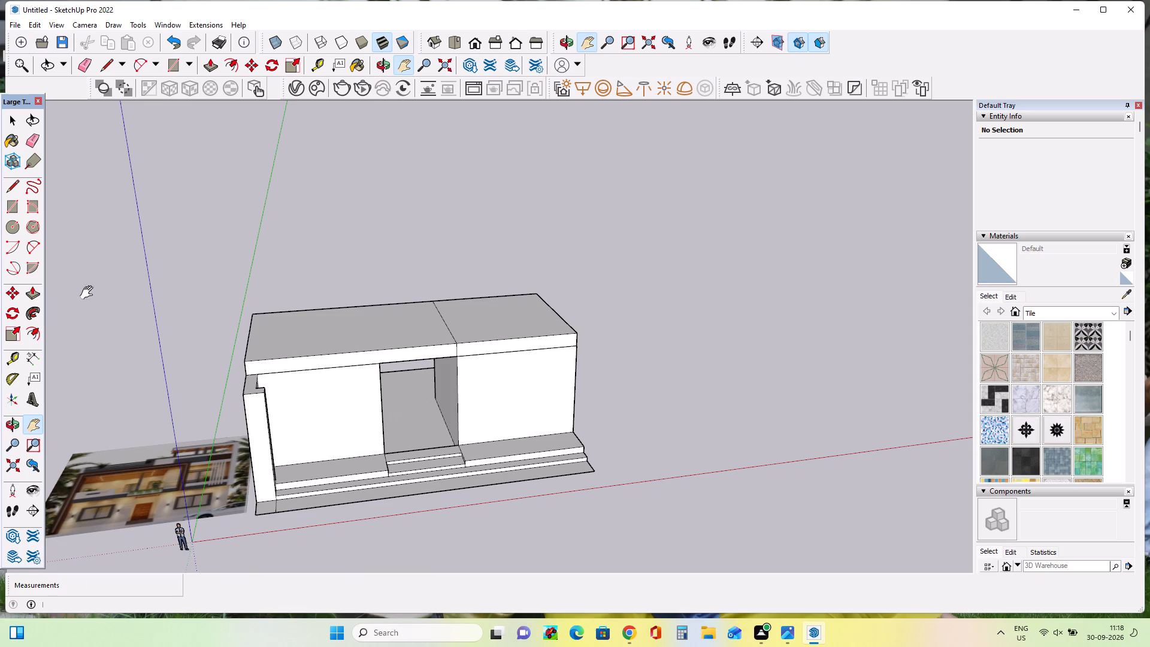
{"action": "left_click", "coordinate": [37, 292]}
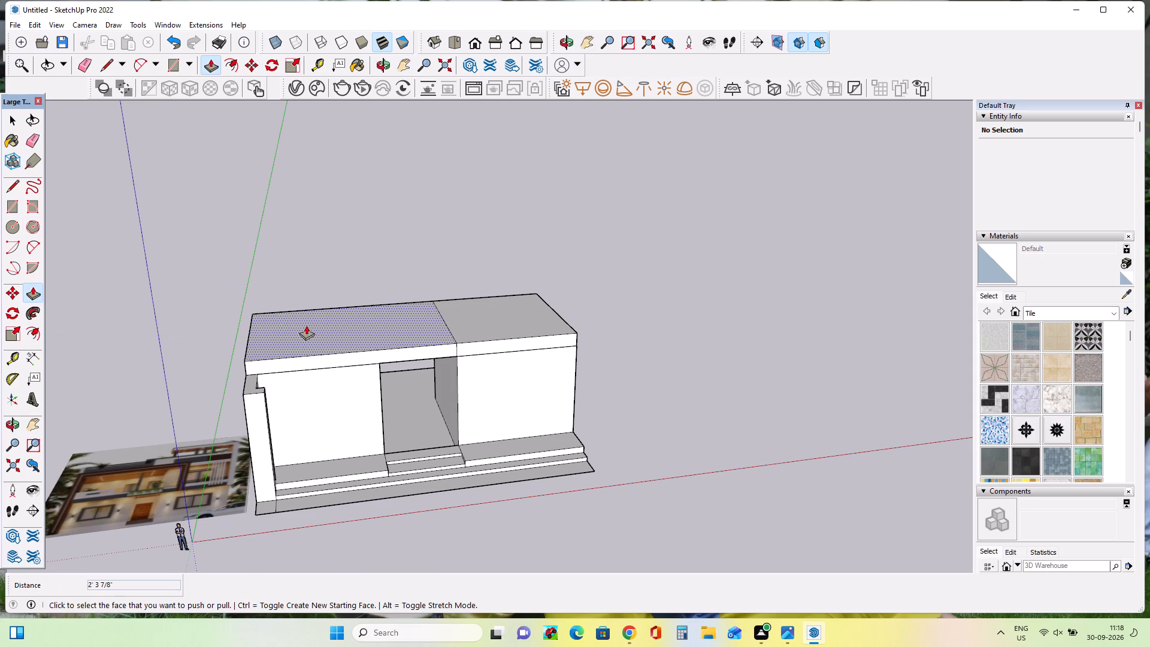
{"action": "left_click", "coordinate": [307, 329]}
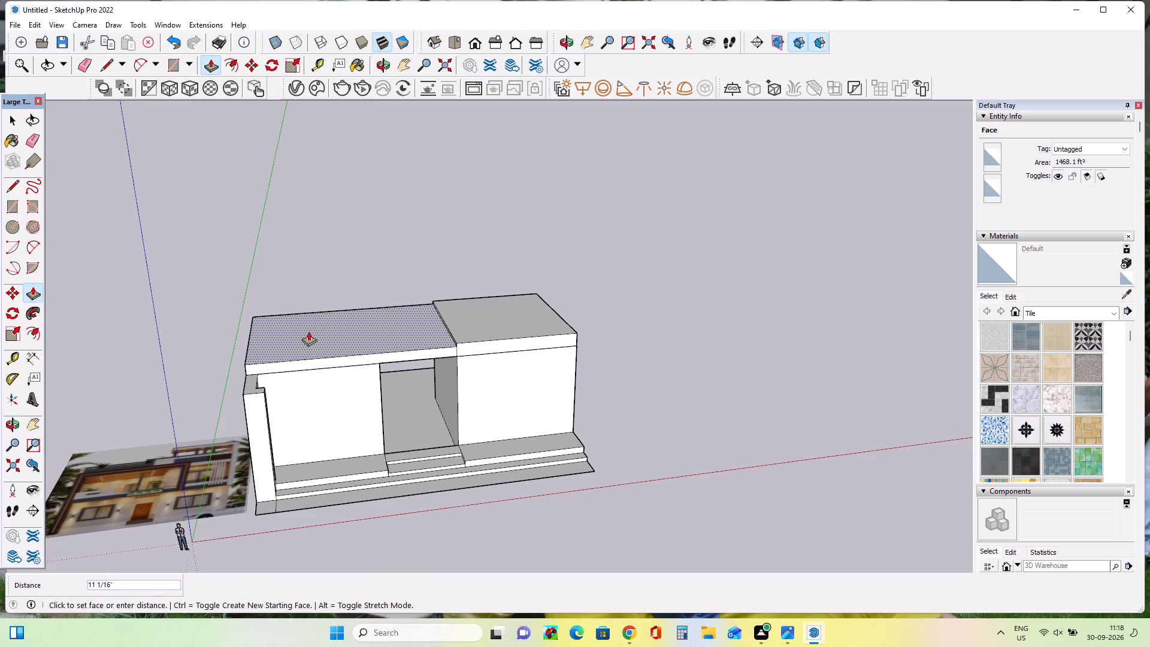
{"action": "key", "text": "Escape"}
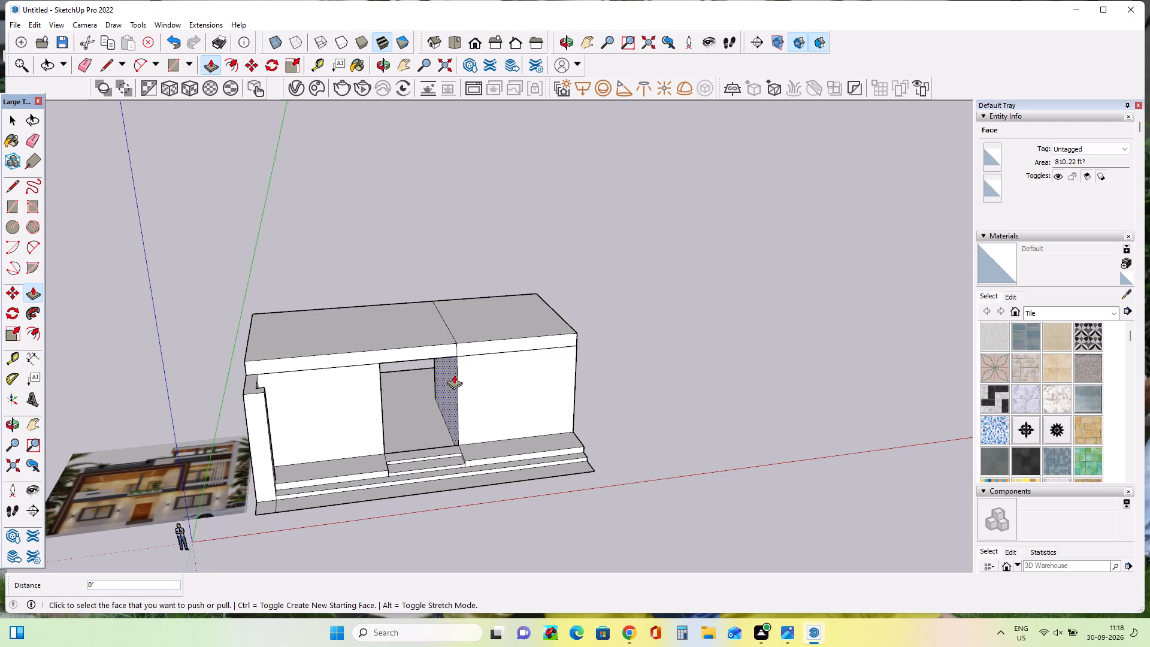
Push/Pull the left roof face up 1' 5 7/16" and raise the right roof face to the same level.
{"action": "middle_click_drag", "start_coordinate": [455, 373], "coordinate": [450, 326]}
{"action": "scroll", "coordinate": [457, 343], "scroll_direction": "up", "scroll_amount": 4}
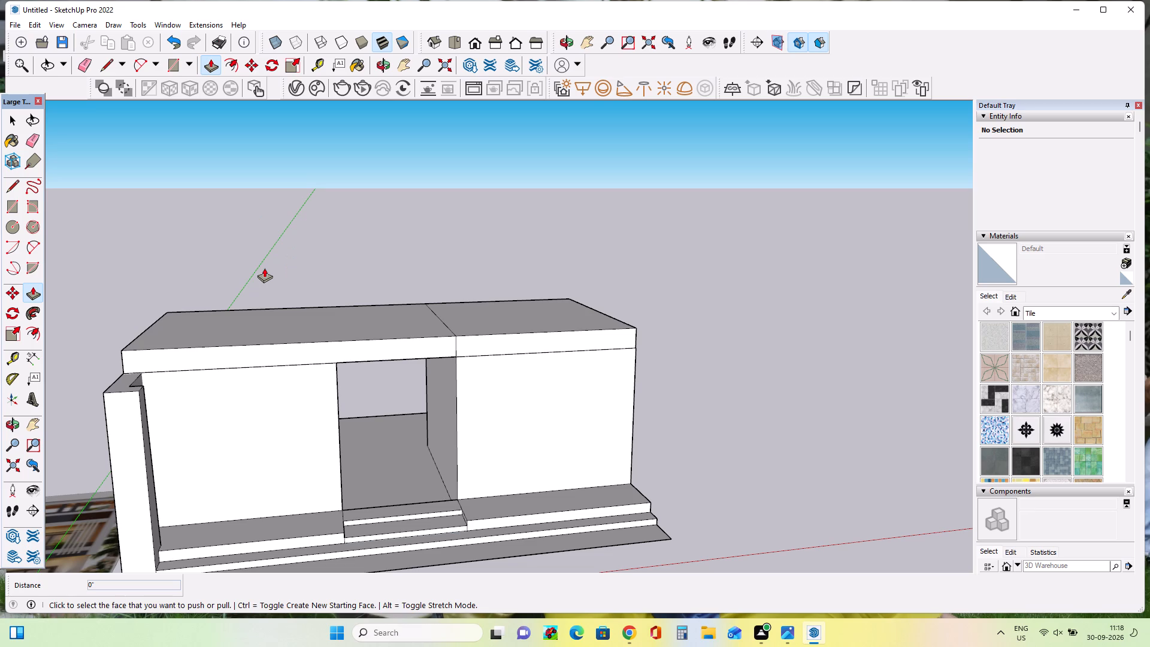
{"action": "left_click", "coordinate": [11, 208]}
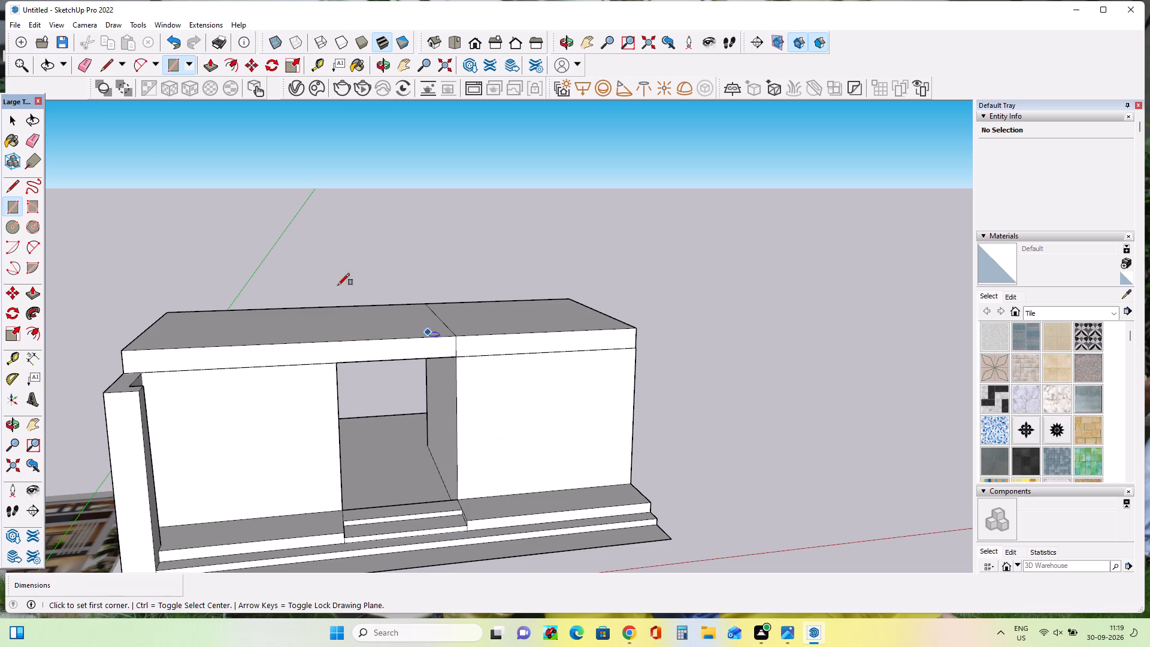
{"action": "left_click", "coordinate": [35, 292]}
{"action": "left_click", "coordinate": [377, 322]}
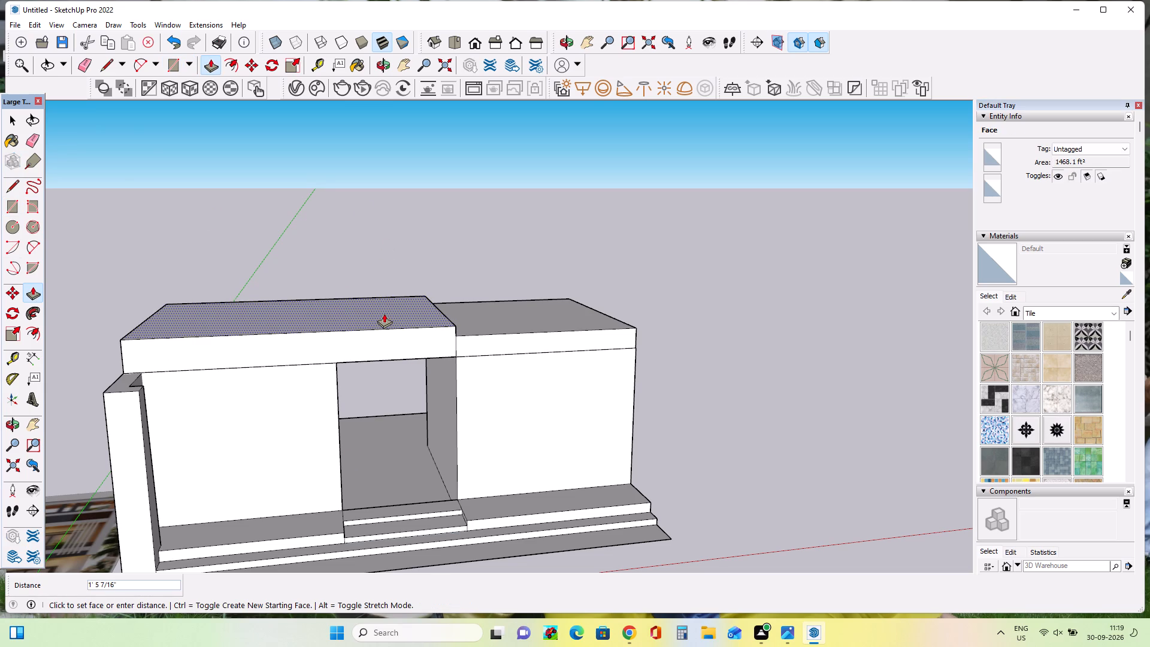
{"action": "left_click", "coordinate": [384, 313]}
{"action": "left_click", "coordinate": [519, 313]}
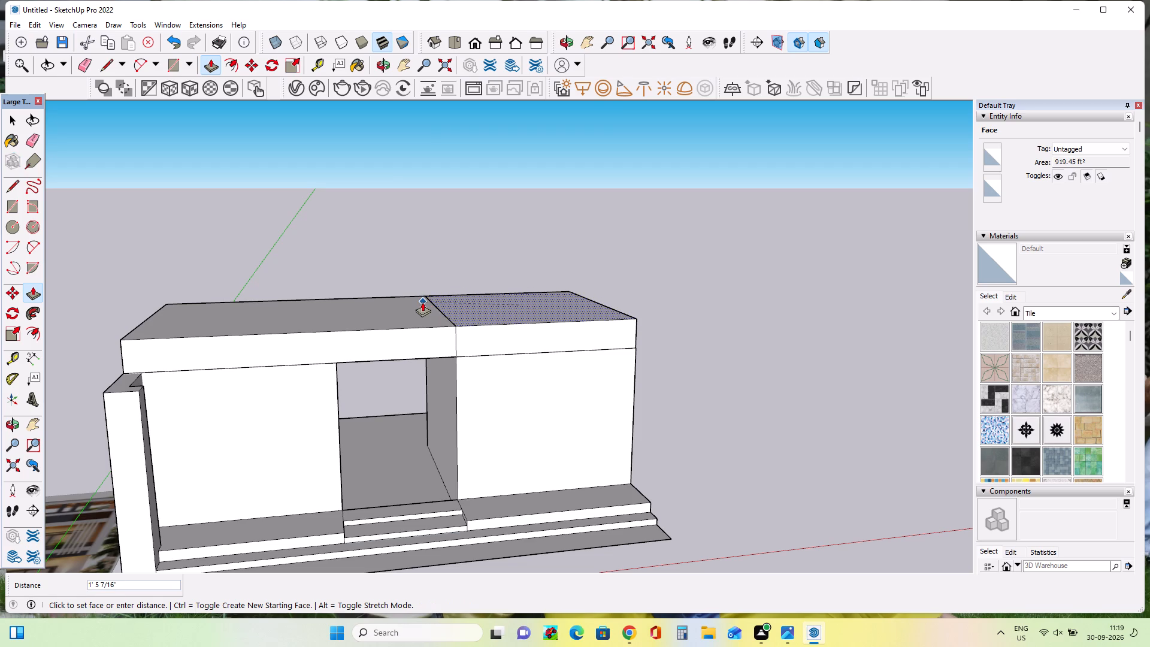
{"action": "double_click", "coordinate": [422, 302]}
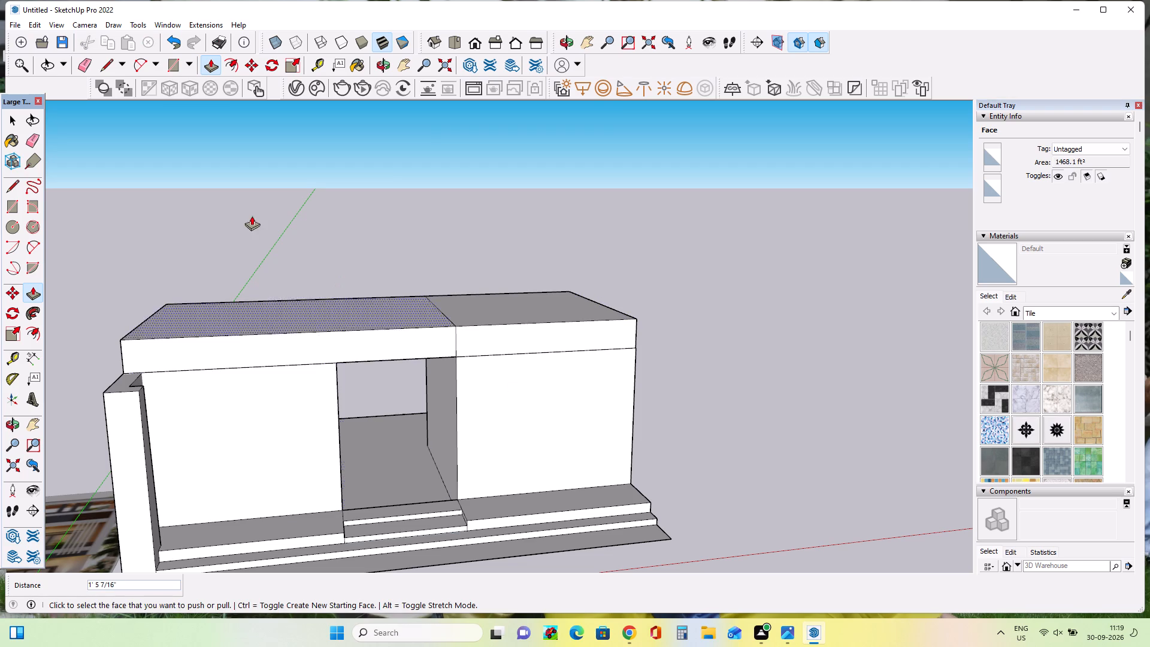
Push/Pull both roof faces up a further 7 13/16", keeping the slab's top level.
{"action": "left_click", "coordinate": [18, 211]}
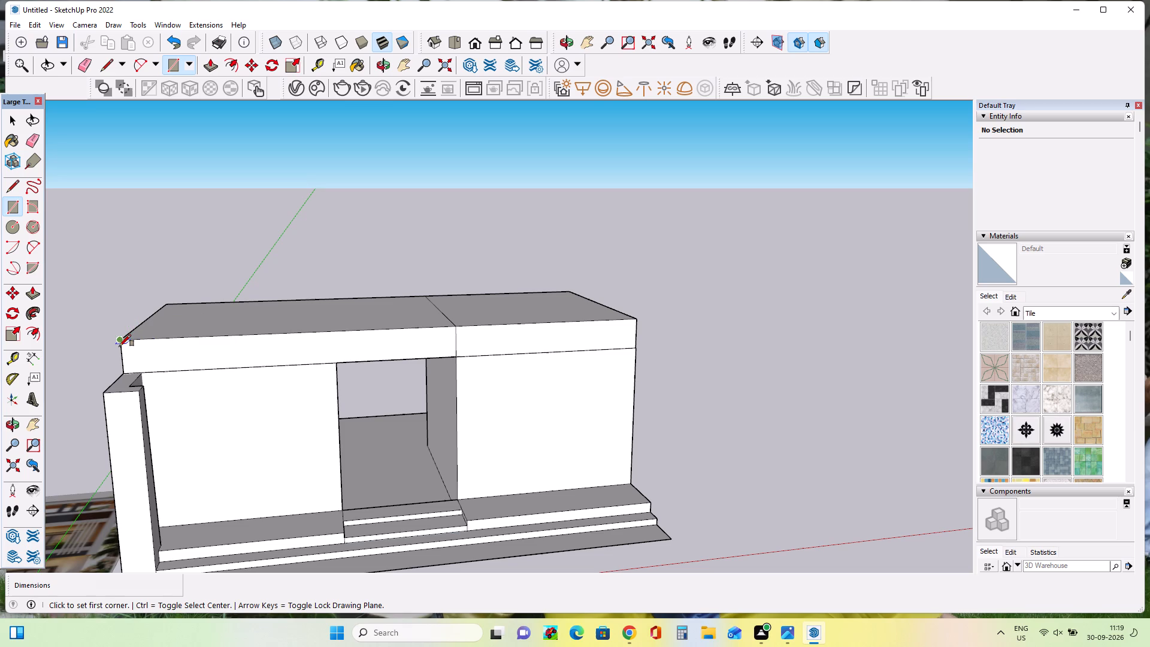
{"action": "left_click", "coordinate": [38, 297]}
{"action": "left_click", "coordinate": [253, 312]}
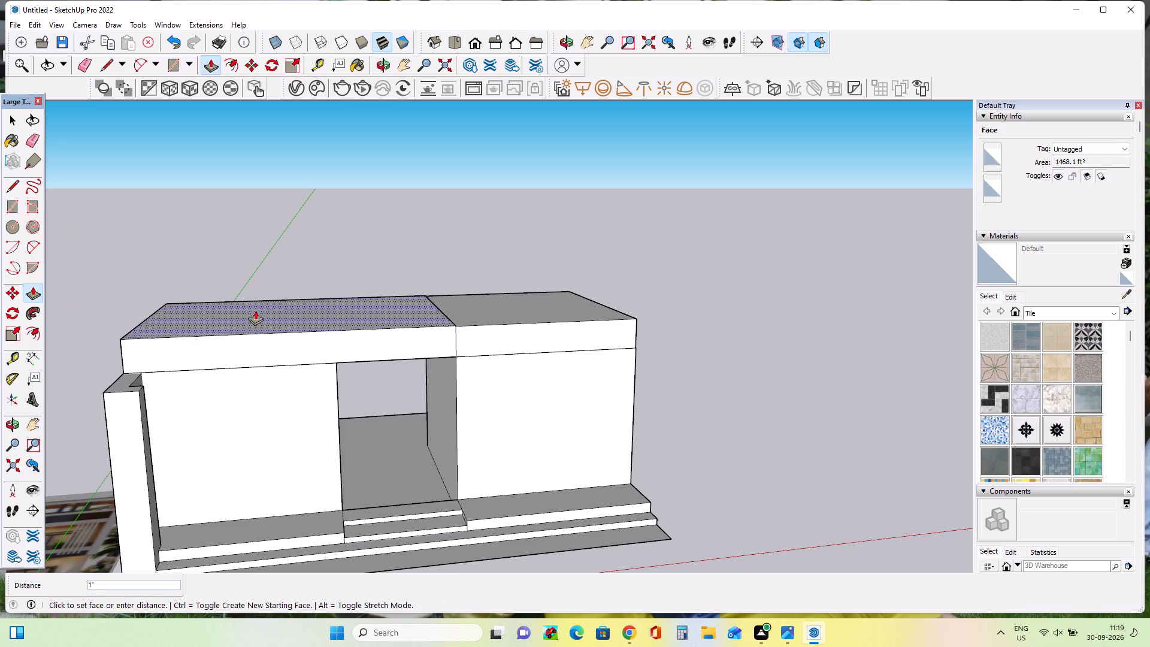
{"action": "left_click", "coordinate": [259, 307]}
{"action": "left_click", "coordinate": [525, 304]}
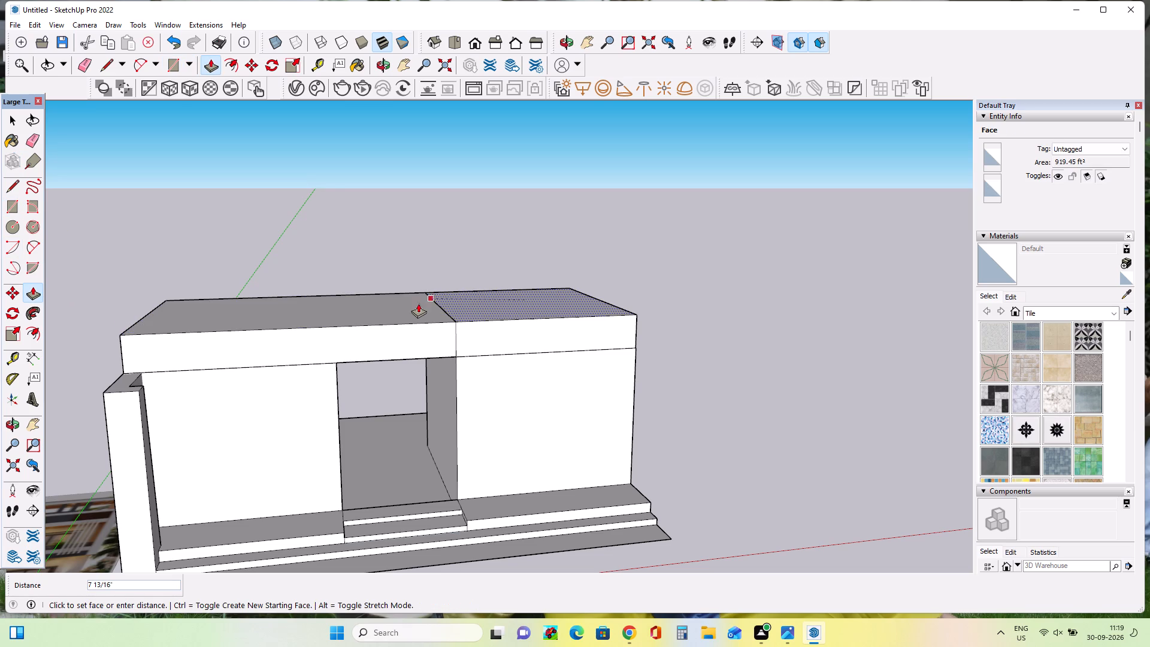
{"action": "left_click", "coordinate": [417, 303]}
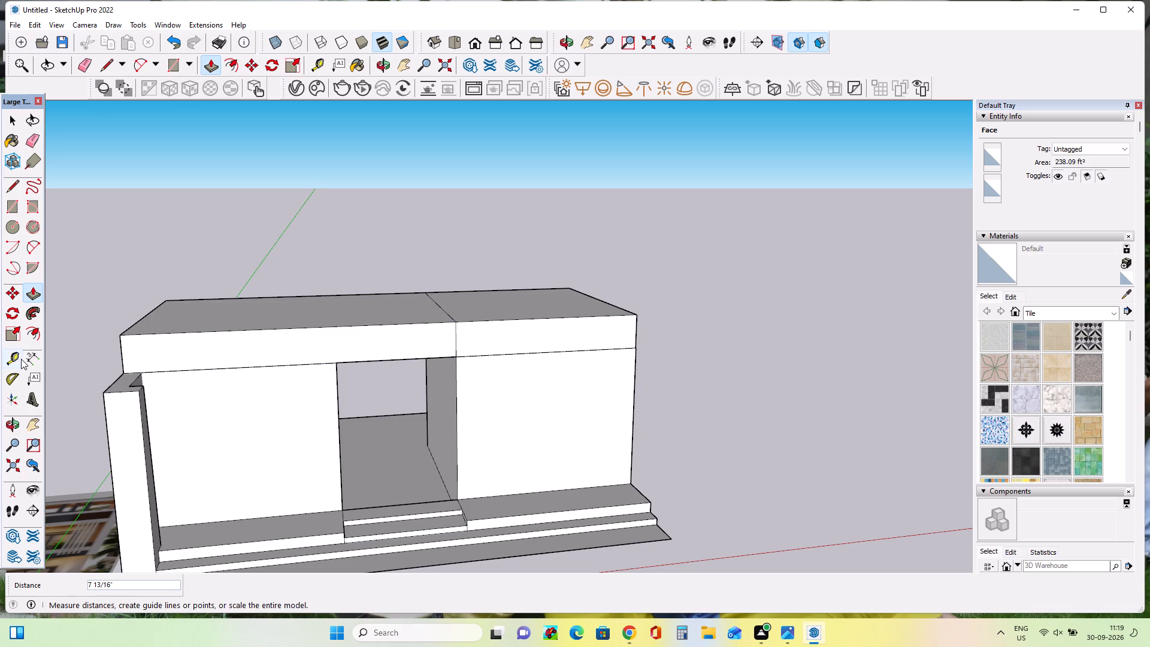
Draw a rectangle about 19' 6 1/4" by 3' 5 15/16" on the roof slab's front face, leftward from the seam's top corner.
{"action": "left_click", "coordinate": [11, 203]}
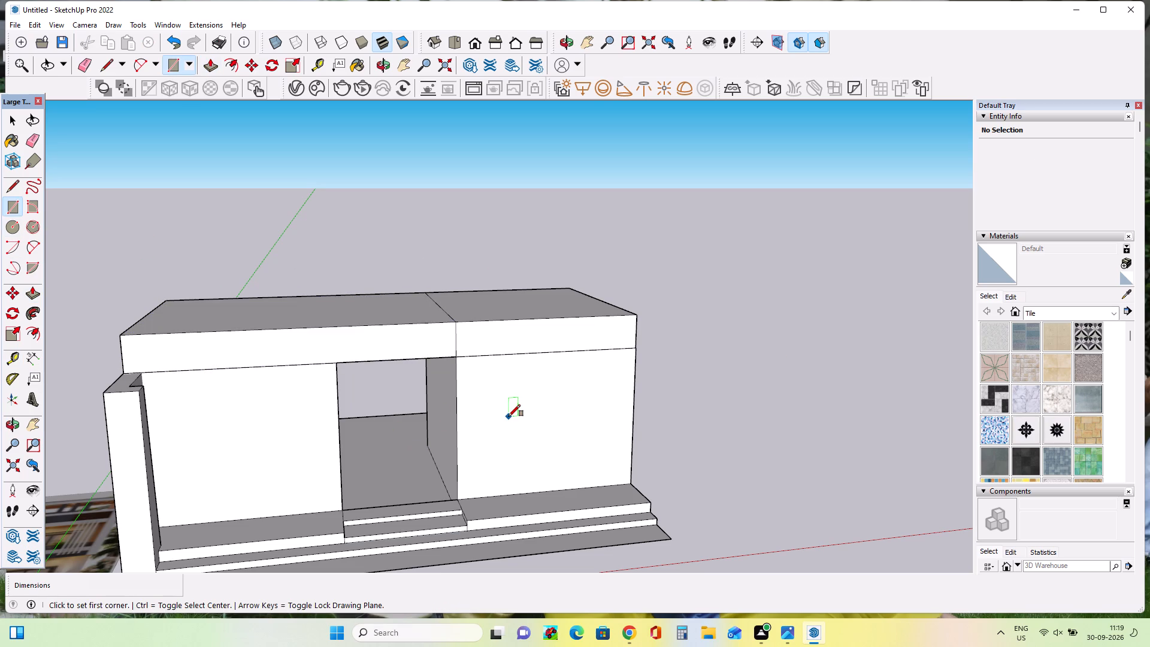
{"action": "left_click", "coordinate": [456, 326]}
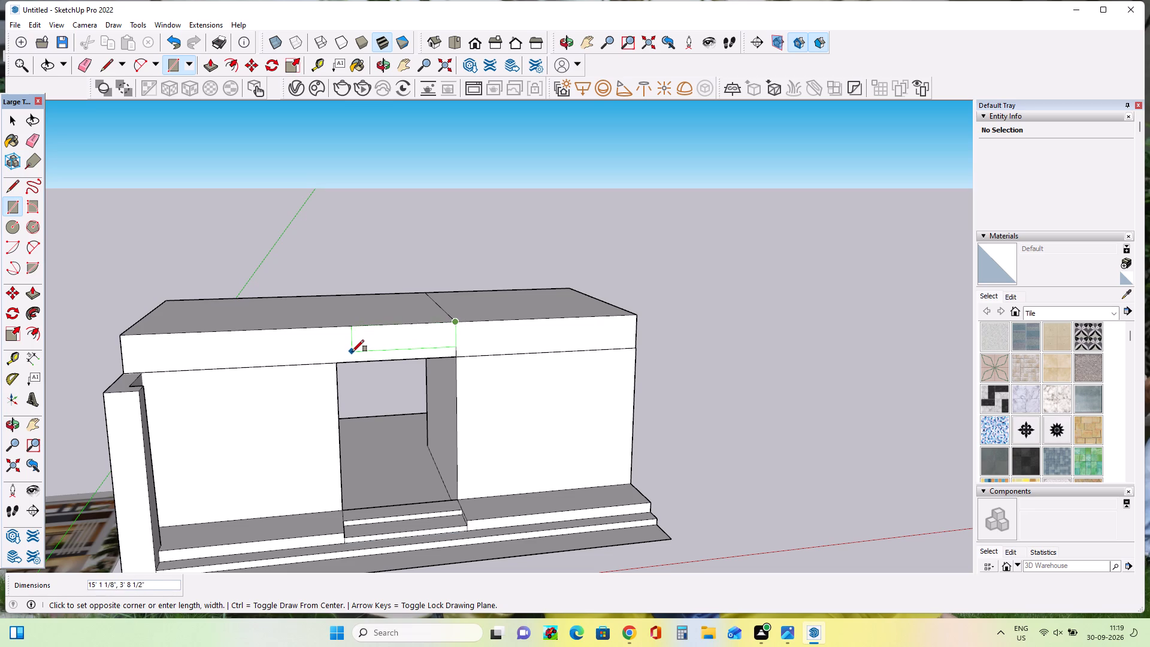
{"action": "left_click", "coordinate": [320, 352]}
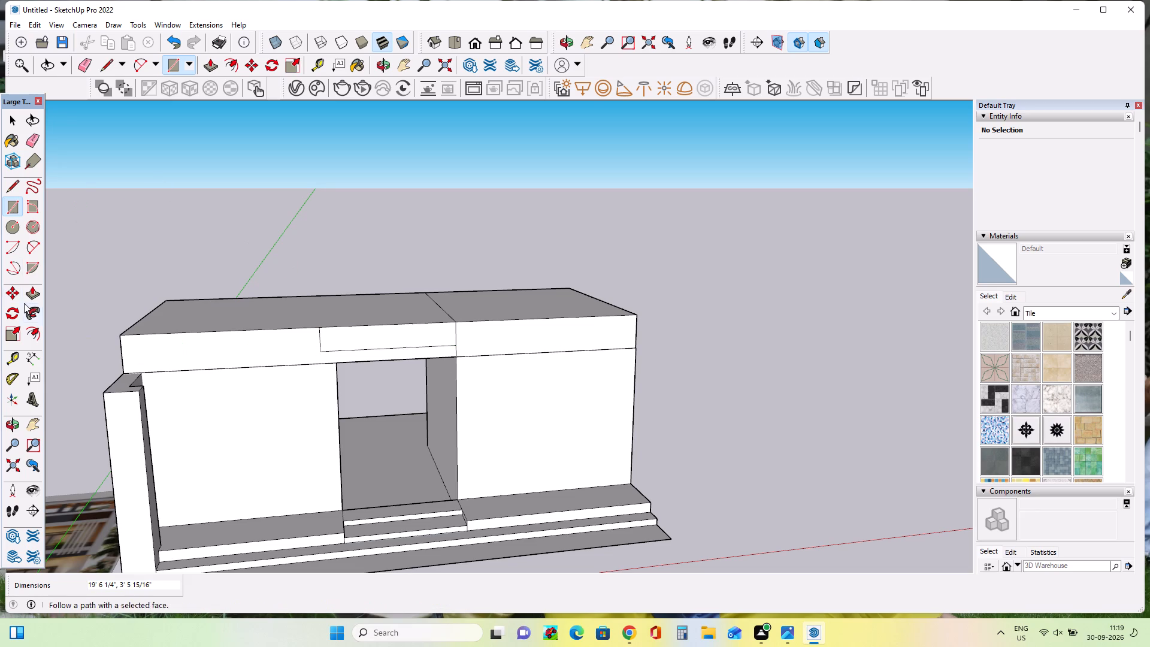
Draw a line about 19' 6 1/4" long across the slab-front rectangle, just below its top edge.
{"action": "left_click", "coordinate": [15, 186]}
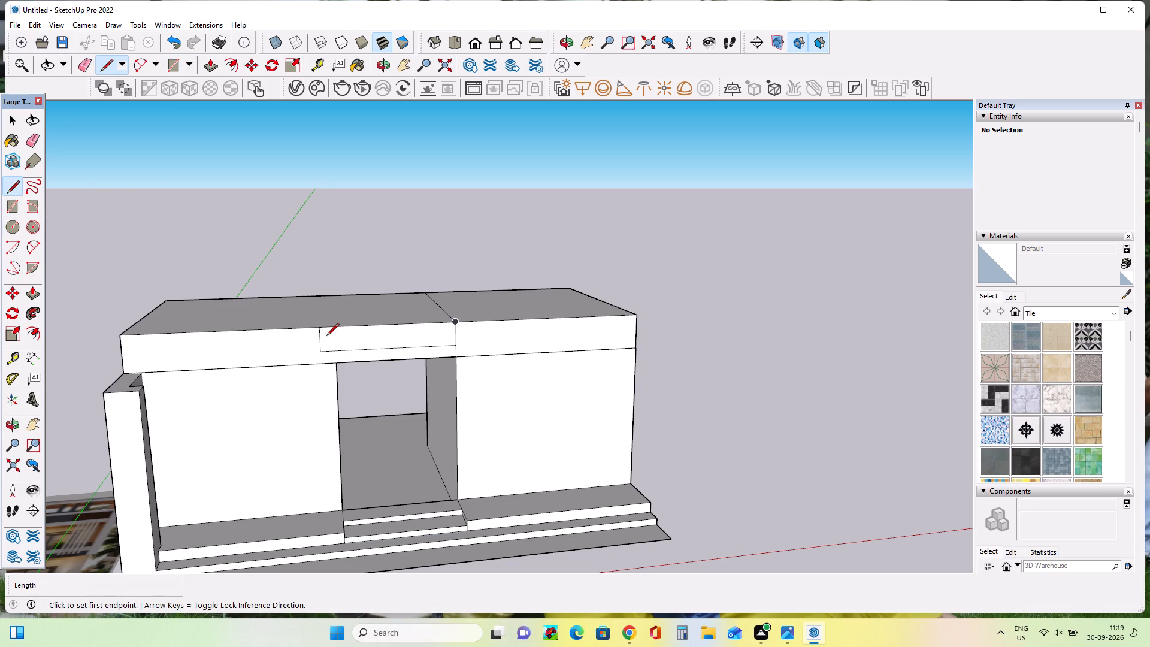
{"action": "scroll", "coordinate": [322, 334], "scroll_direction": "up", "scroll_amount": 5}
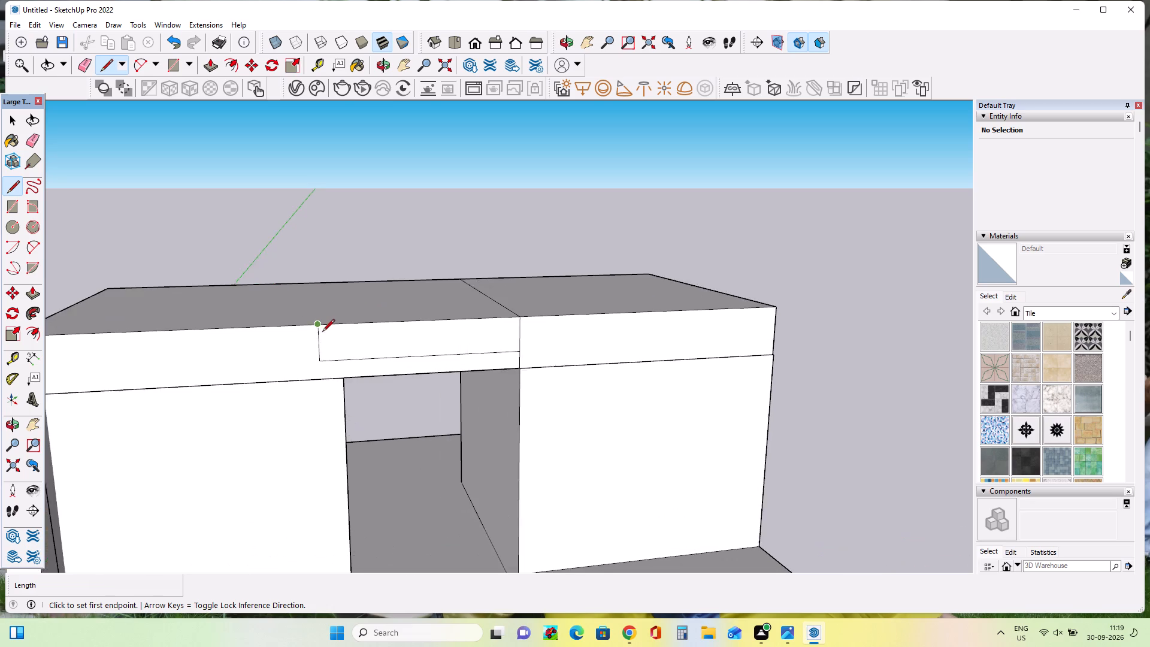
{"action": "scroll", "coordinate": [322, 332], "scroll_direction": "up", "scroll_amount": 2}
{"action": "left_click", "coordinate": [315, 329]}
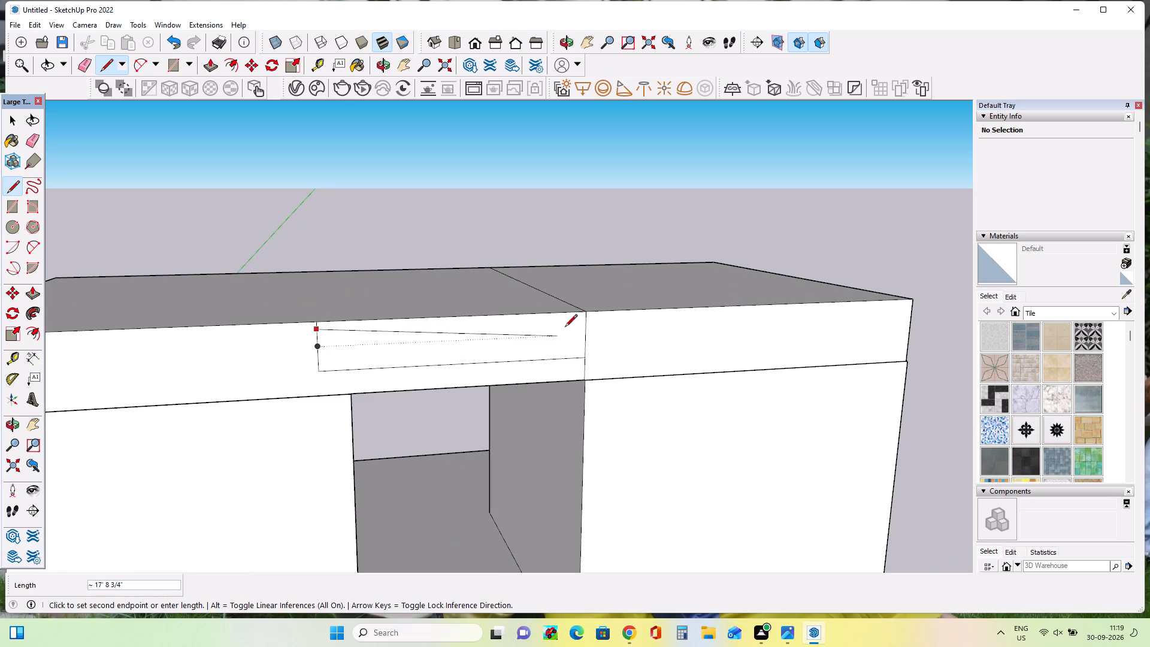
{"action": "left_click", "coordinate": [585, 321]}
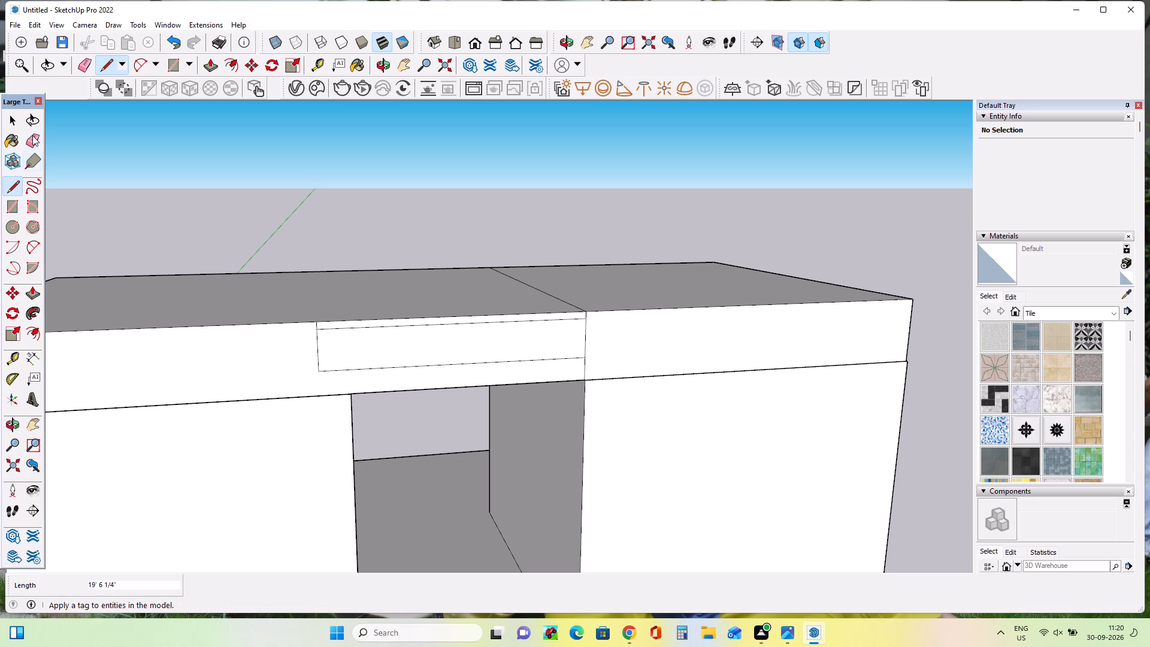
Push/Pull the divided rectangle's large lower face and the thin strip above it inward 2' 5 15/16".
{"action": "left_click", "coordinate": [29, 294]}
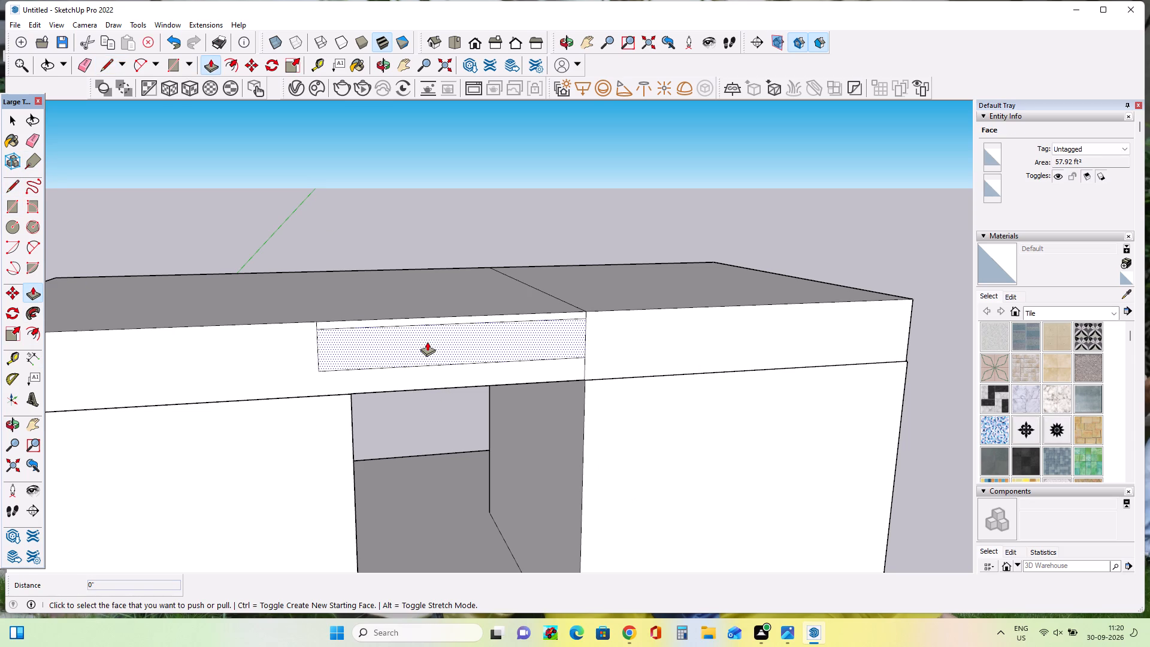
{"action": "left_click", "coordinate": [427, 341]}
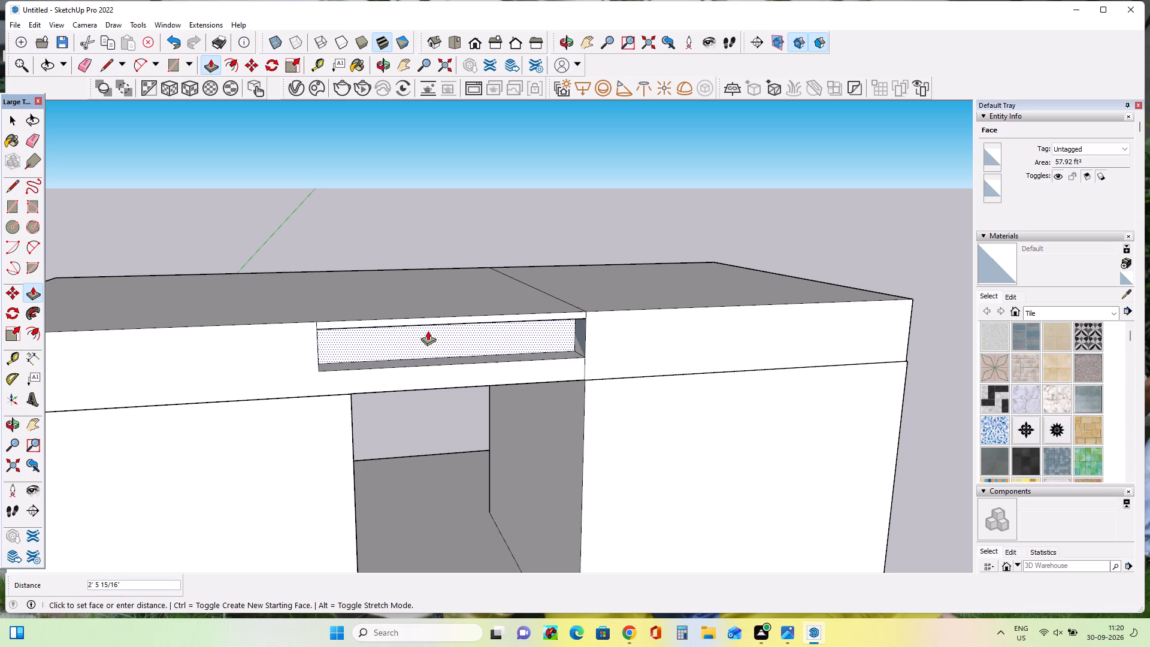
{"action": "left_click", "coordinate": [428, 331]}
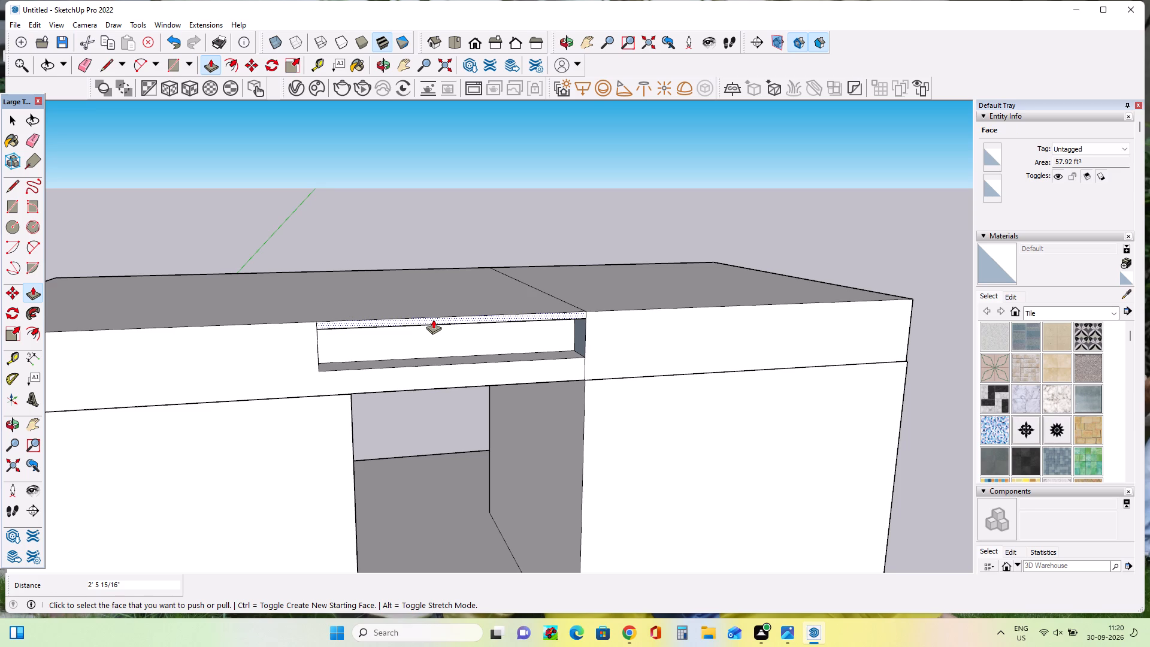
{"action": "left_click", "coordinate": [433, 319]}
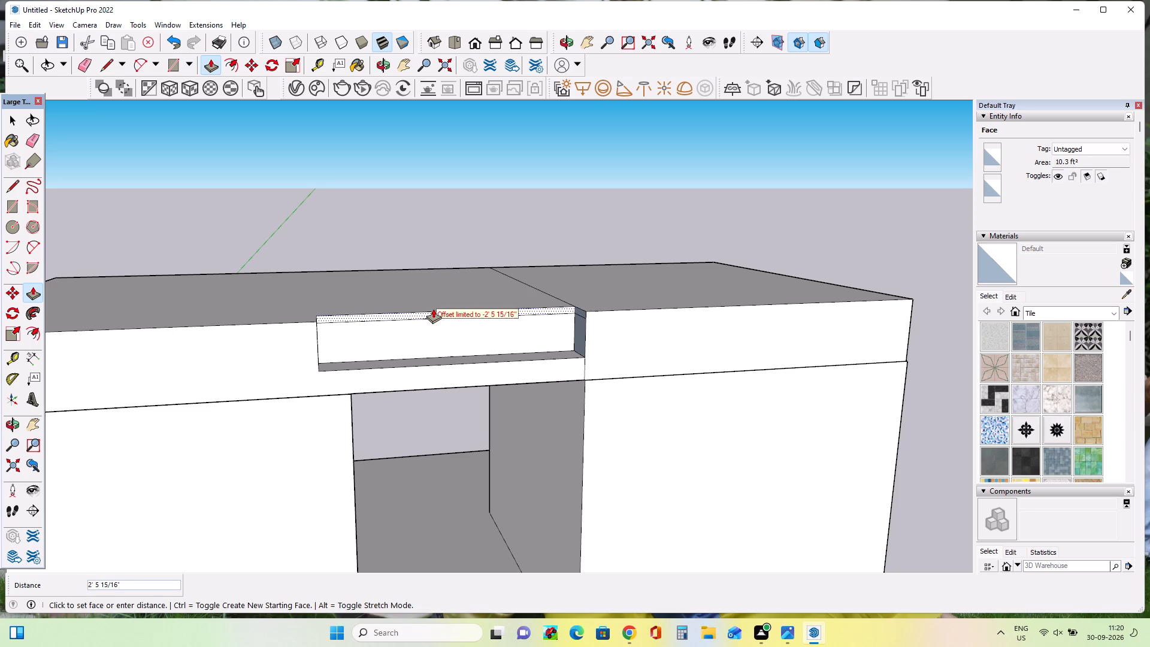
{"action": "left_click", "coordinate": [433, 306]}
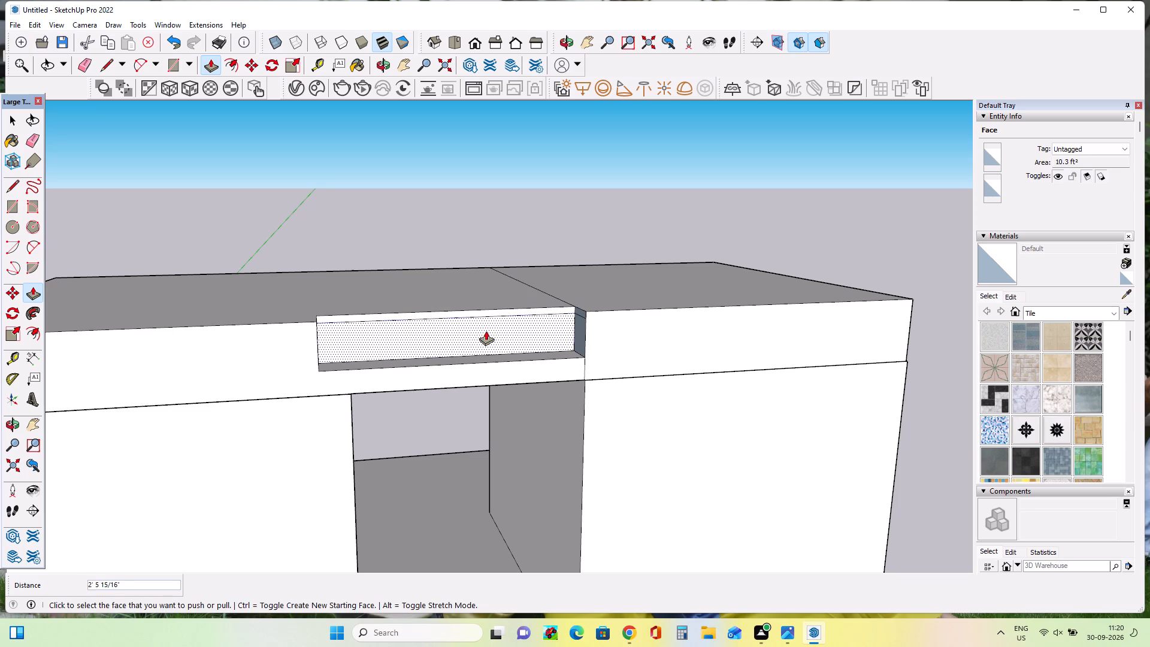
Draw lines on the slab's front face from the recess to both ends, about 25' 11 9/16" on the left and 28' 5 13/16" on the right.
{"action": "middle_click_drag", "start_coordinate": [503, 343], "coordinate": [484, 343]}
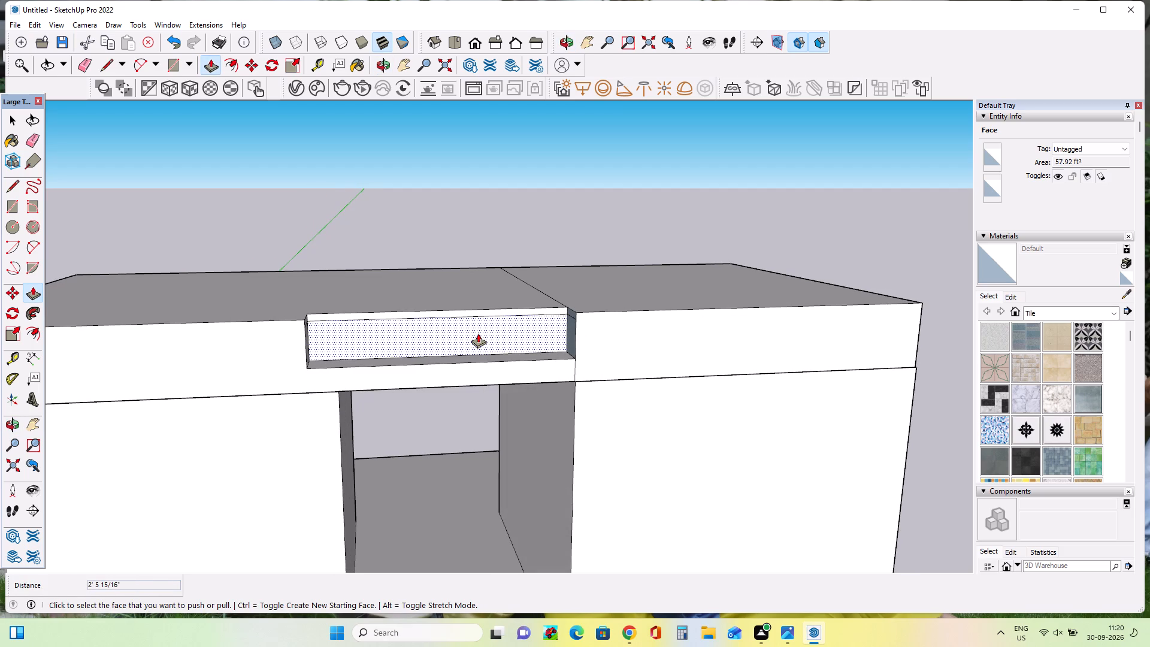
{"action": "scroll", "coordinate": [478, 332], "scroll_direction": "up", "scroll_amount": 2}
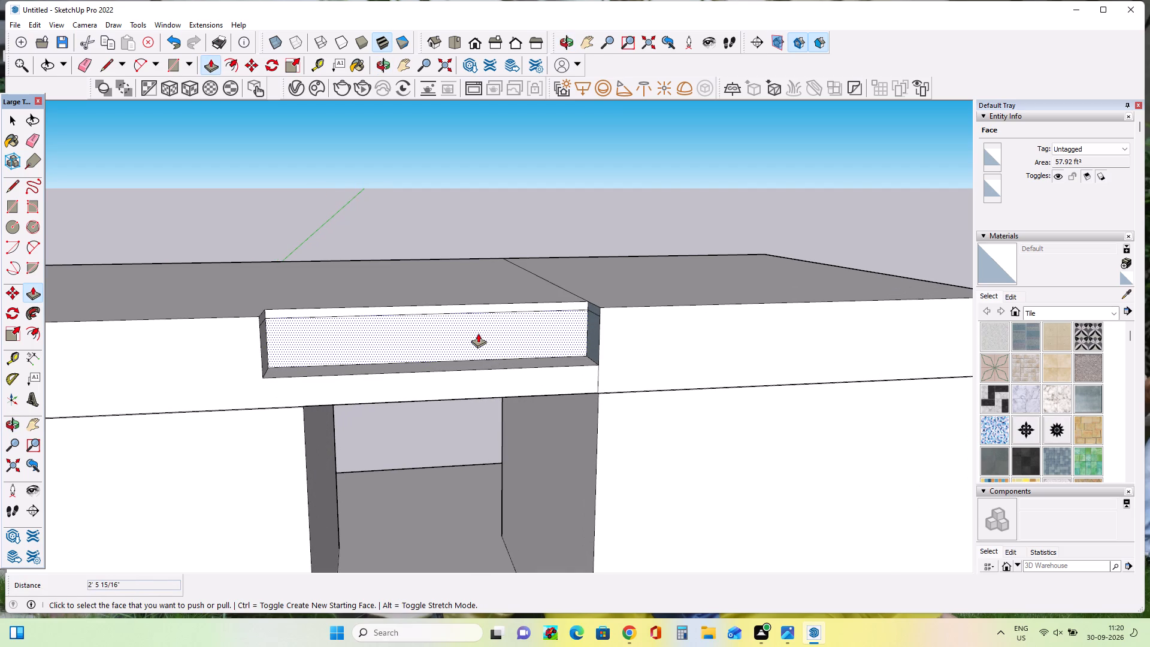
{"action": "scroll", "coordinate": [478, 333], "scroll_direction": "down", "scroll_amount": 1}
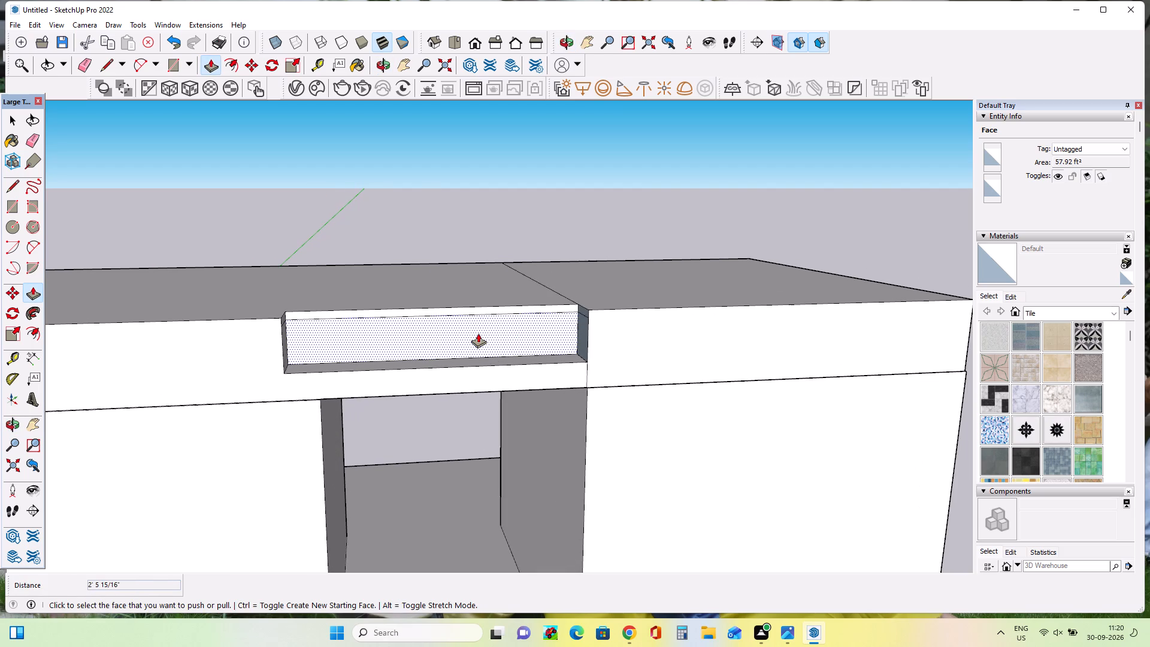
{"action": "scroll", "coordinate": [478, 333], "scroll_direction": "down", "scroll_amount": 2}
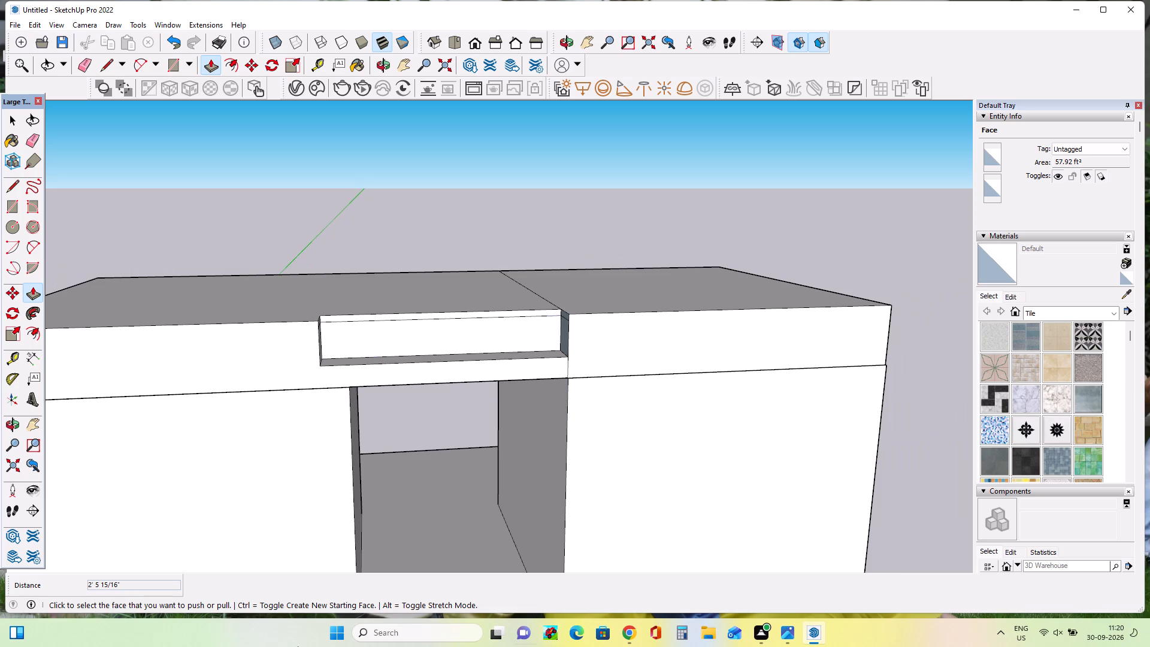
{"action": "scroll", "coordinate": [258, 346], "scroll_direction": "down", "scroll_amount": 3}
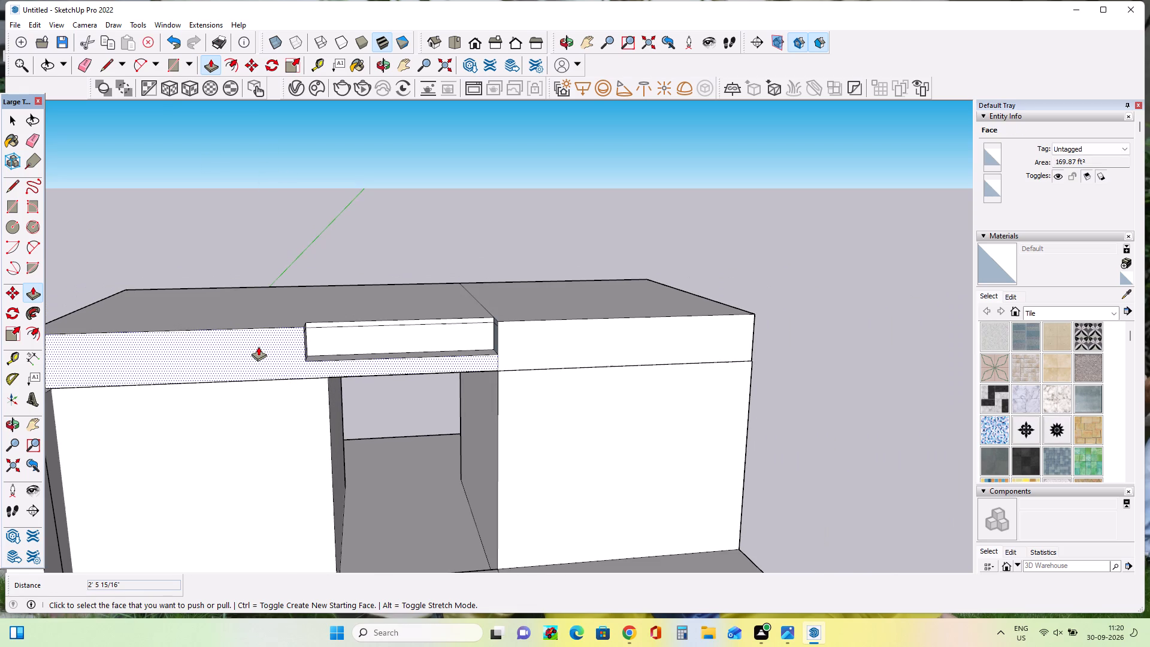
{"action": "middle_click_drag", "start_coordinate": [258, 346], "coordinate": [265, 347]}
{"action": "scroll", "coordinate": [265, 350], "scroll_direction": "down", "scroll_amount": 1}
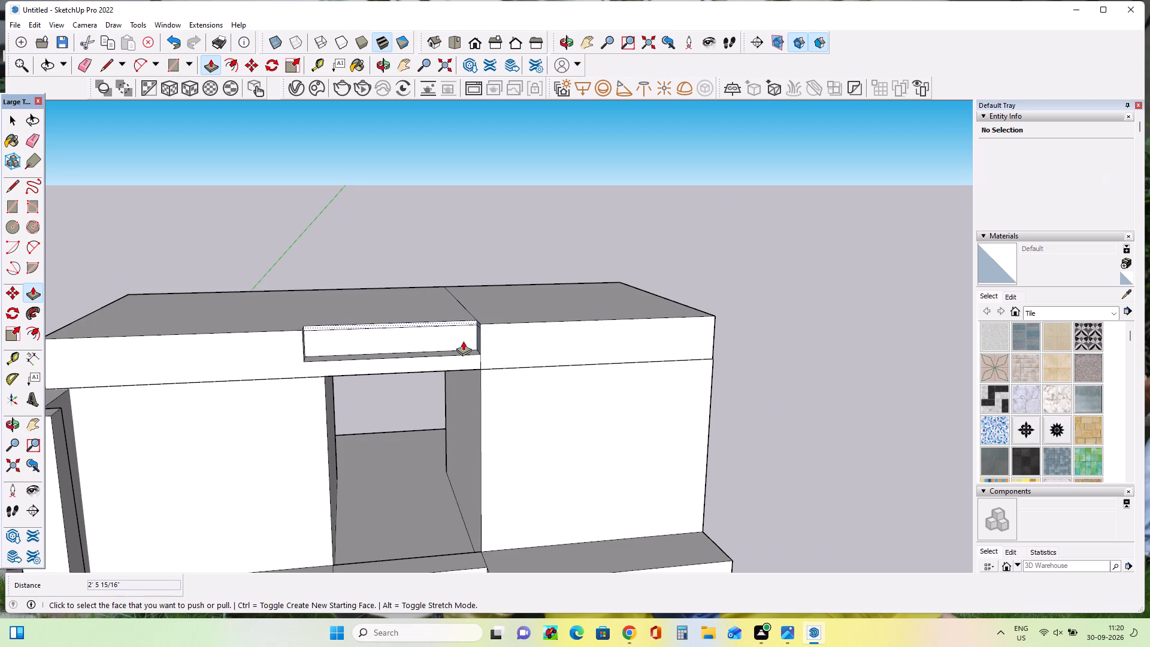
{"action": "scroll", "coordinate": [431, 327], "scroll_direction": "down", "scroll_amount": 3}
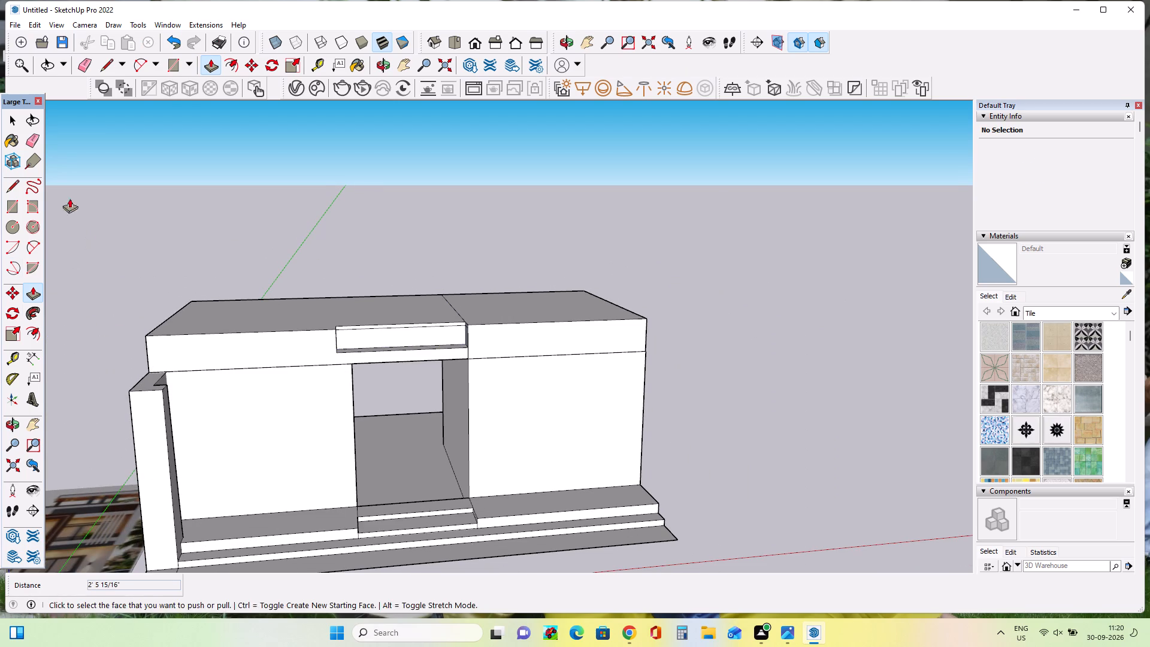
{"action": "left_click", "coordinate": [16, 178]}
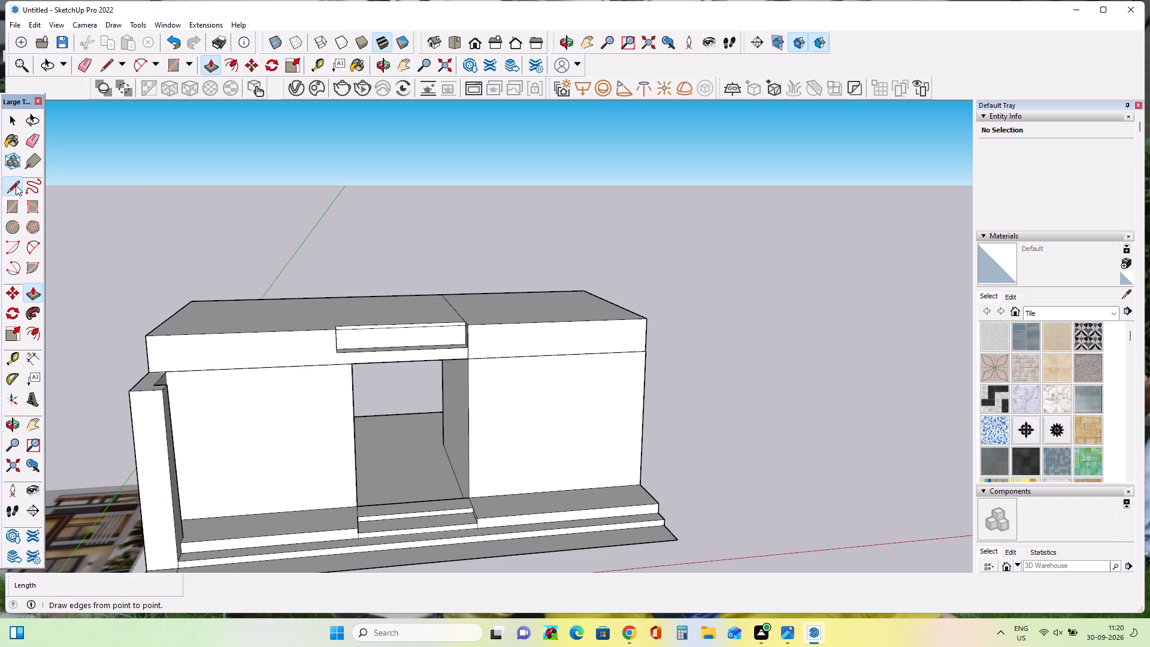
{"action": "left_click", "coordinate": [144, 346]}
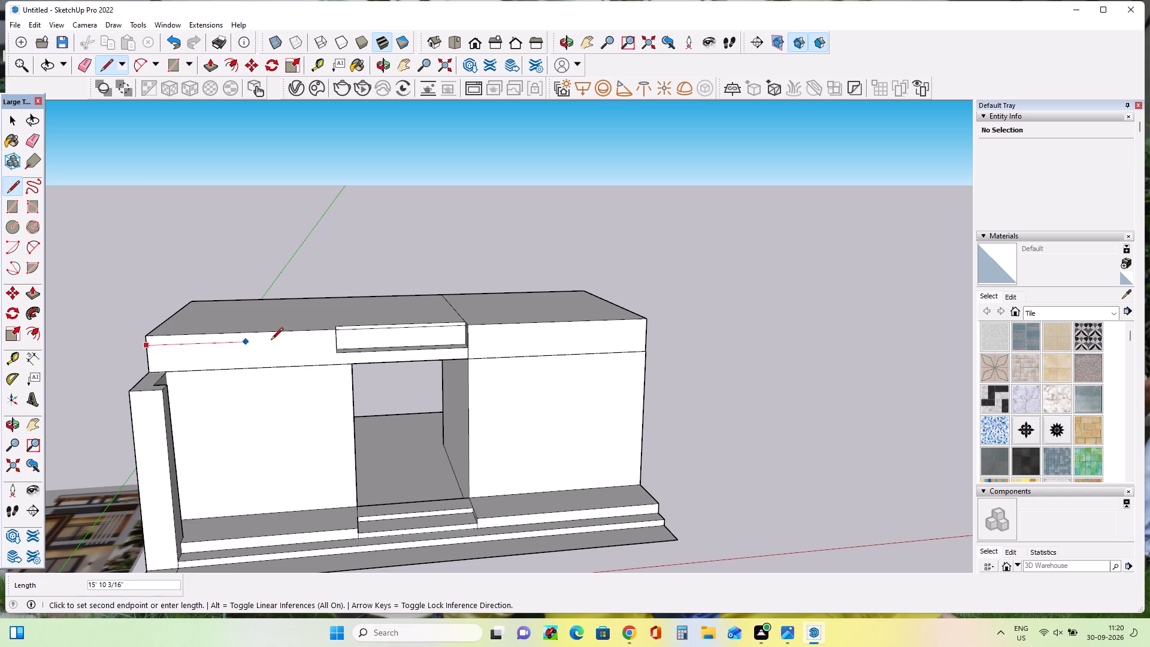
{"action": "left_click", "coordinate": [337, 341]}
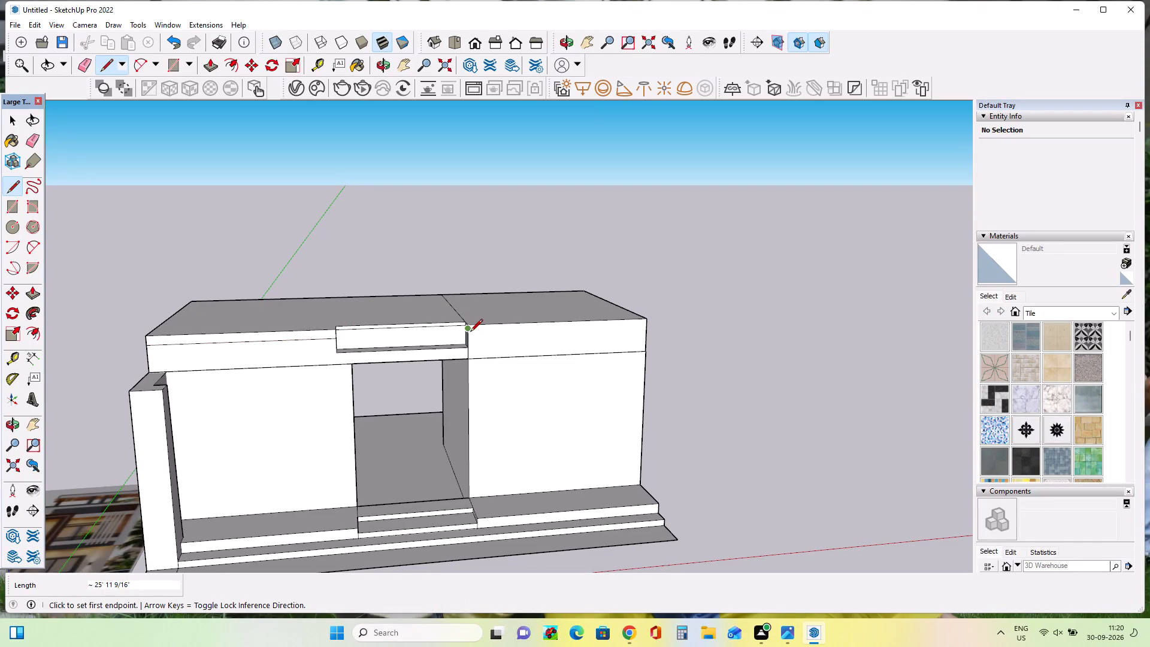
{"action": "scroll", "coordinate": [469, 334], "scroll_direction": "up", "scroll_amount": 6}
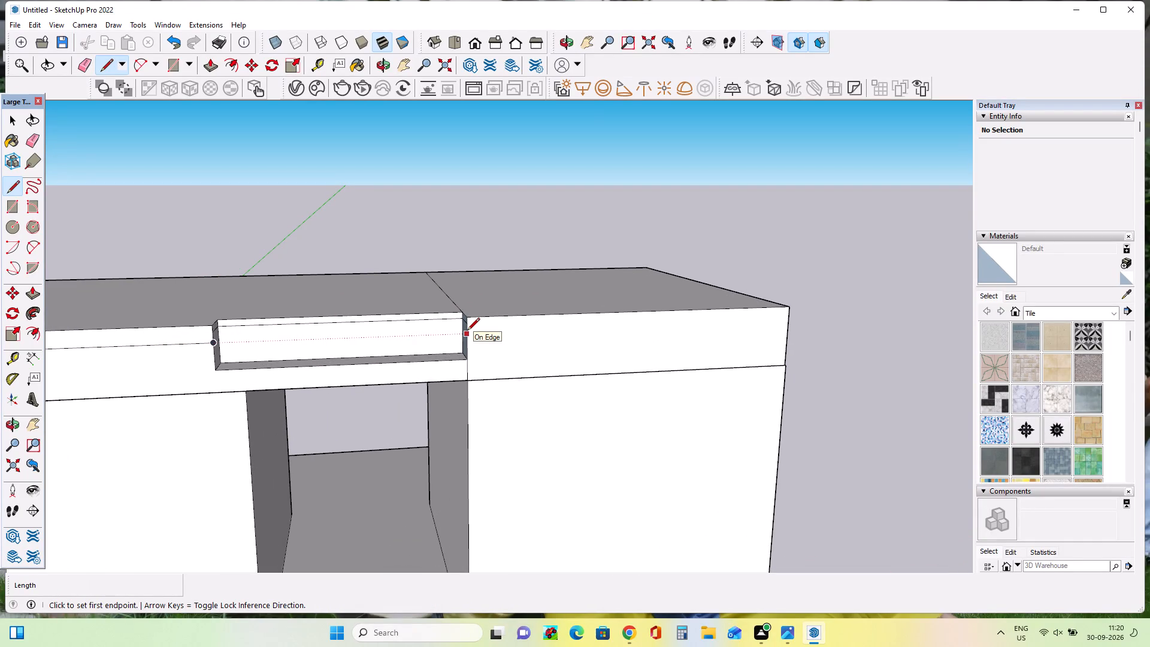
{"action": "left_click", "coordinate": [467, 331]}
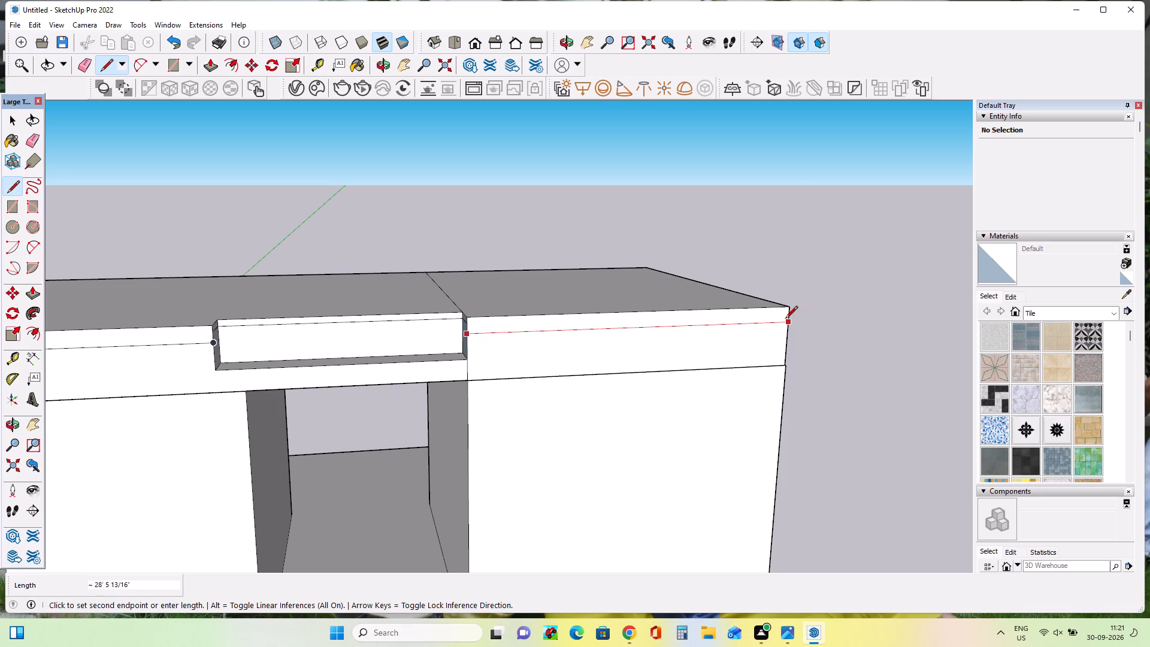
{"action": "left_click", "coordinate": [785, 319]}
Draw a rectangle about 25' 11 9/16" by 1' 3" on the roof along the front edge, from the left corner to the recess.
{"action": "scroll", "coordinate": [579, 326], "scroll_direction": "down", "scroll_amount": 8}
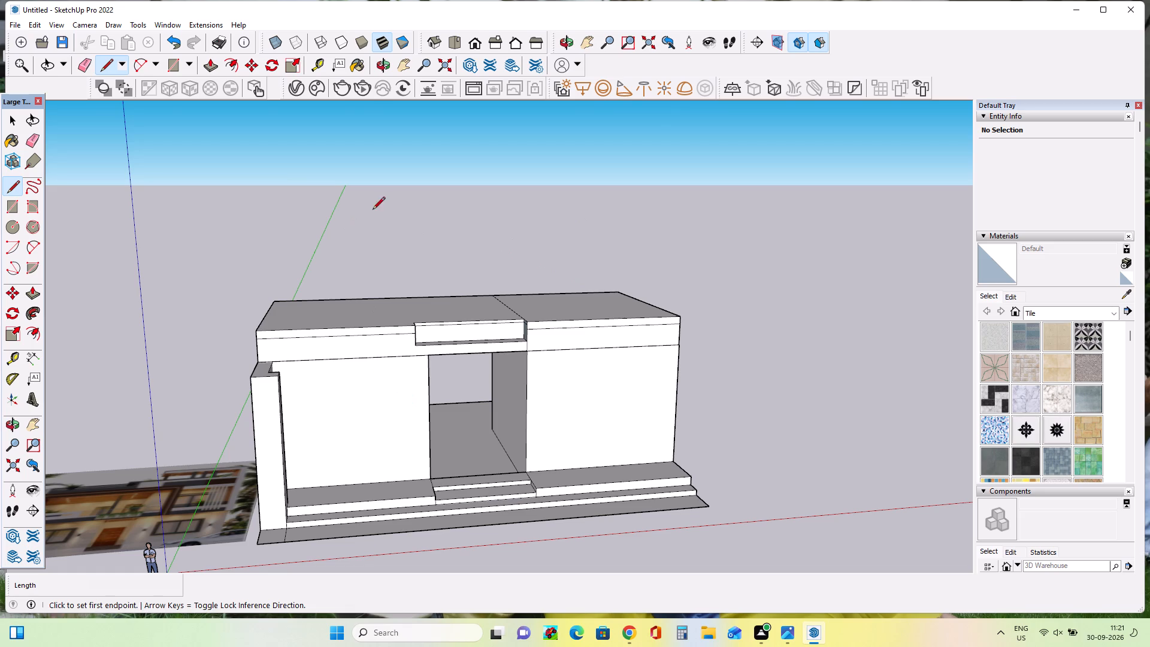
{"action": "left_click", "coordinate": [14, 212]}
{"action": "middle_click_drag", "start_coordinate": [455, 359], "coordinate": [455, 453]}
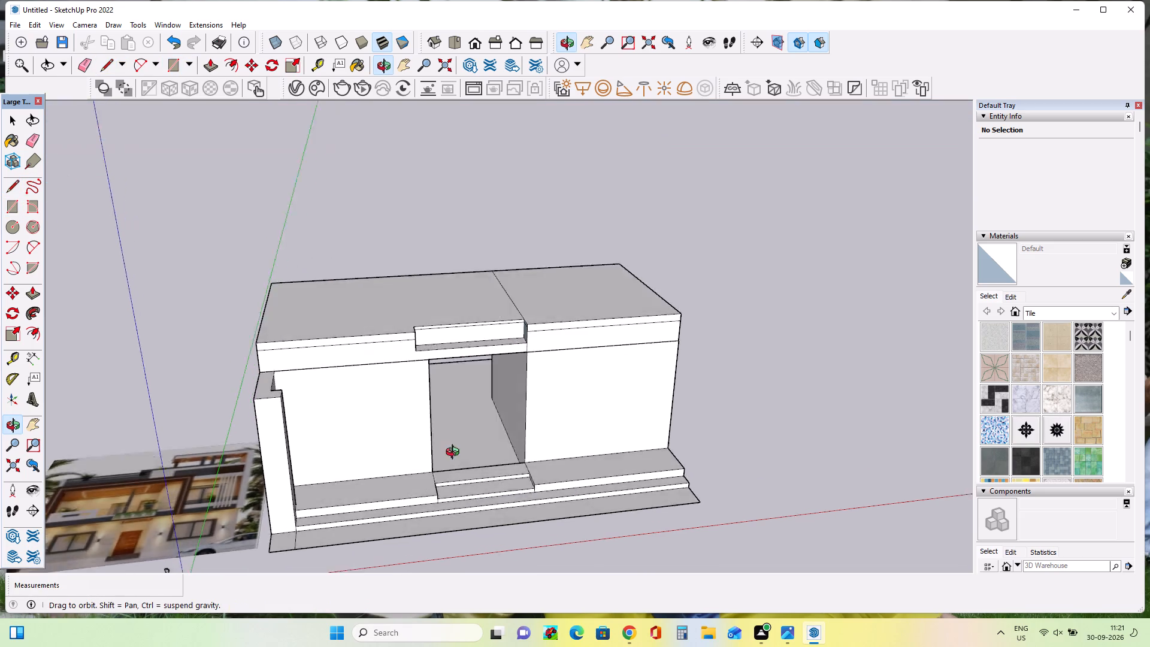
{"action": "middle_click_drag", "start_coordinate": [455, 453], "coordinate": [455, 539]}
{"action": "scroll", "coordinate": [263, 369], "scroll_direction": "up", "scroll_amount": 2}
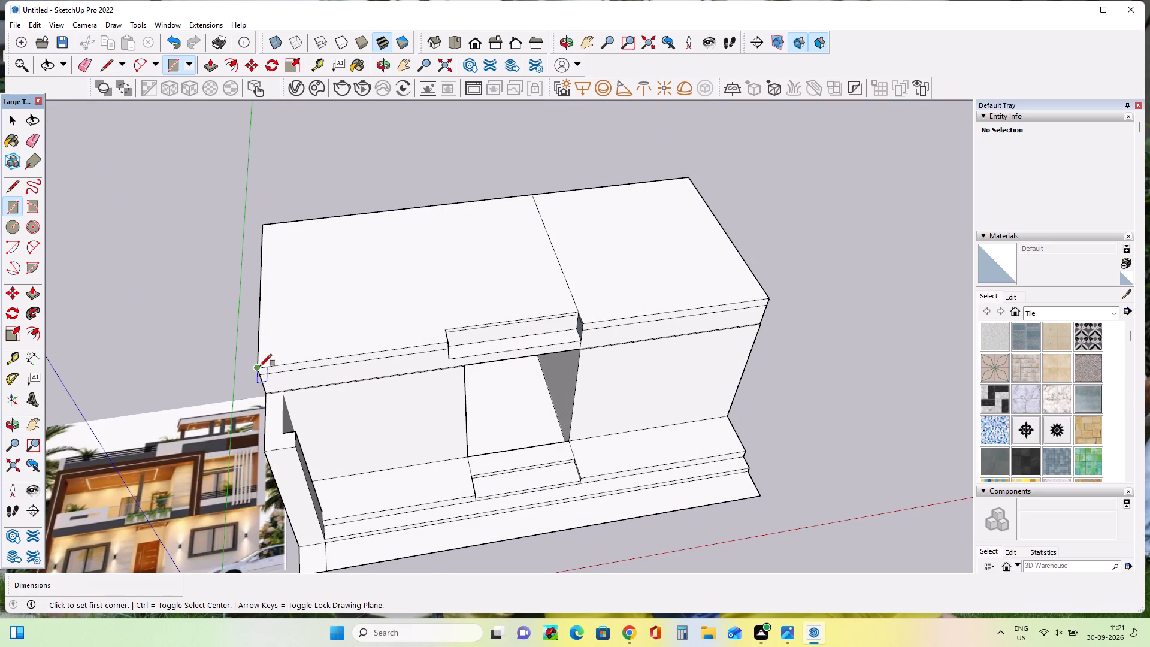
{"action": "left_click", "coordinate": [260, 366]}
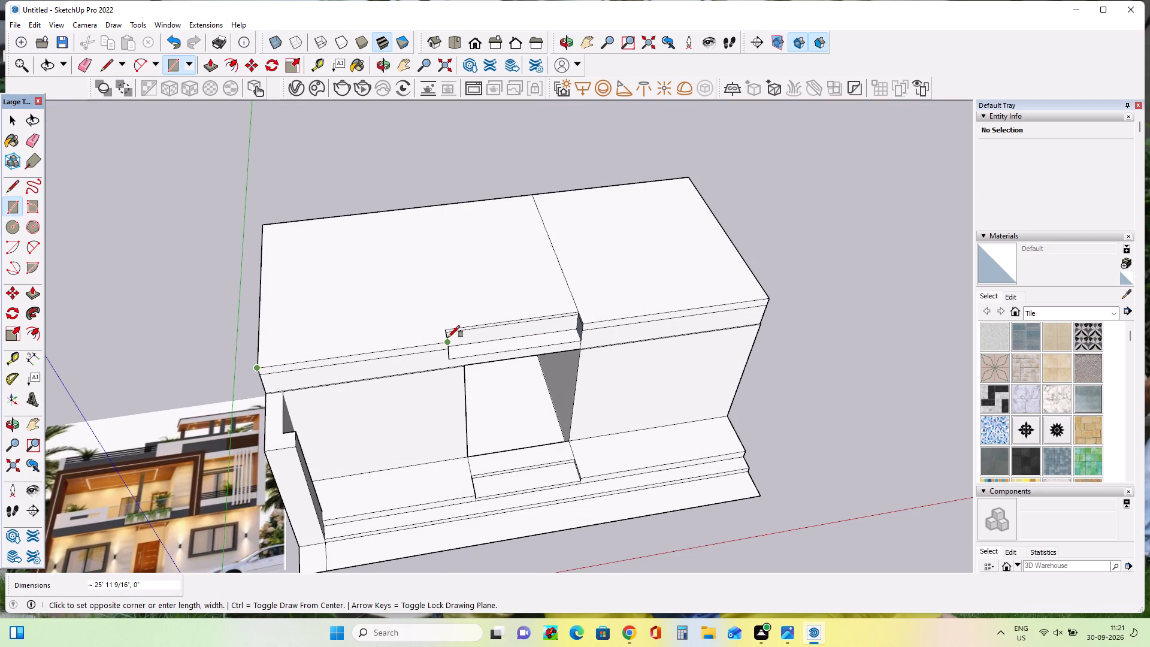
{"action": "scroll", "coordinate": [448, 337], "scroll_direction": "up", "scroll_amount": 3}
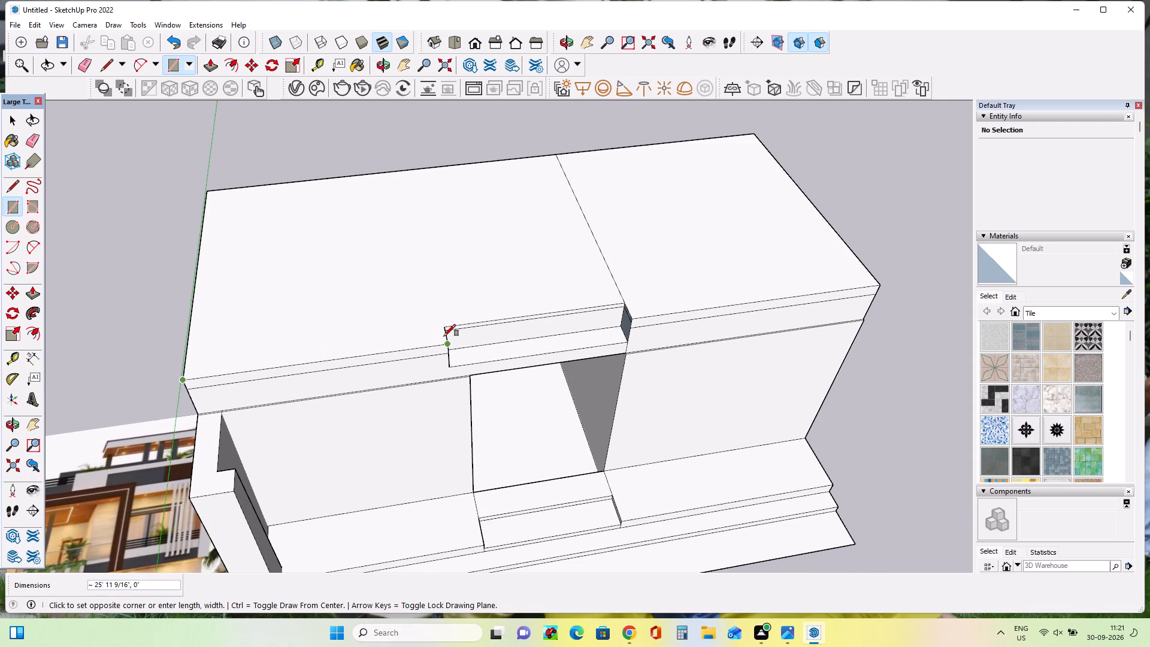
{"action": "left_click", "coordinate": [446, 335]}
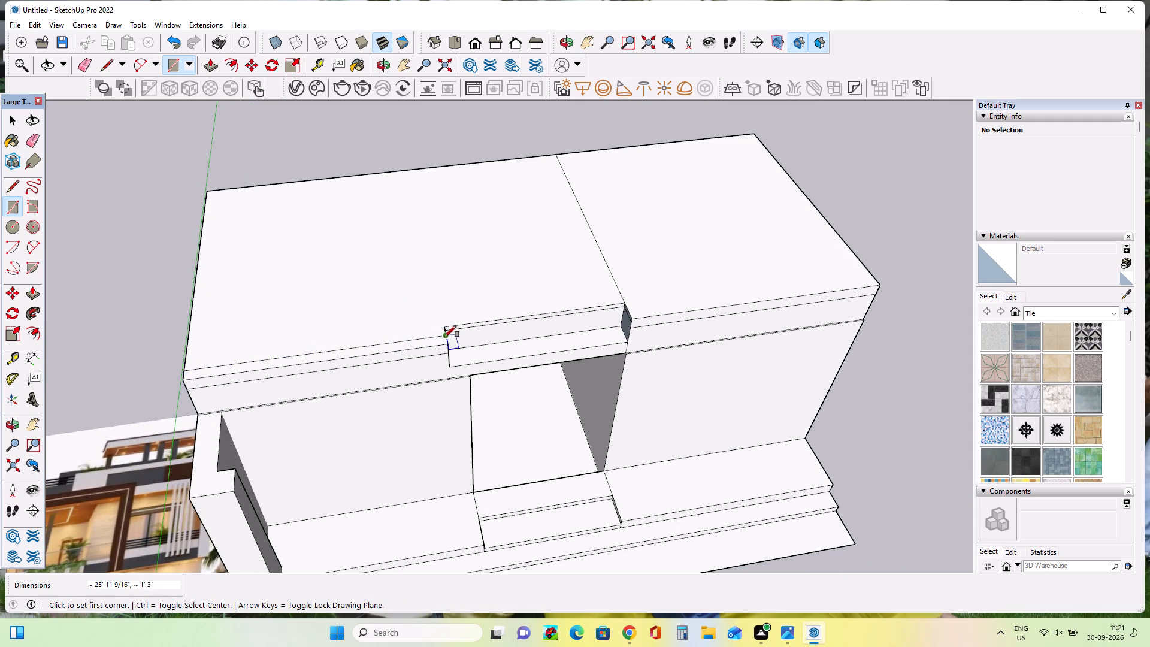
Push/Pull the left front roof strip up 4' 2 1/2" as a parapet and bring its top back down 1' 2".
{"action": "left_click", "coordinate": [38, 291]}
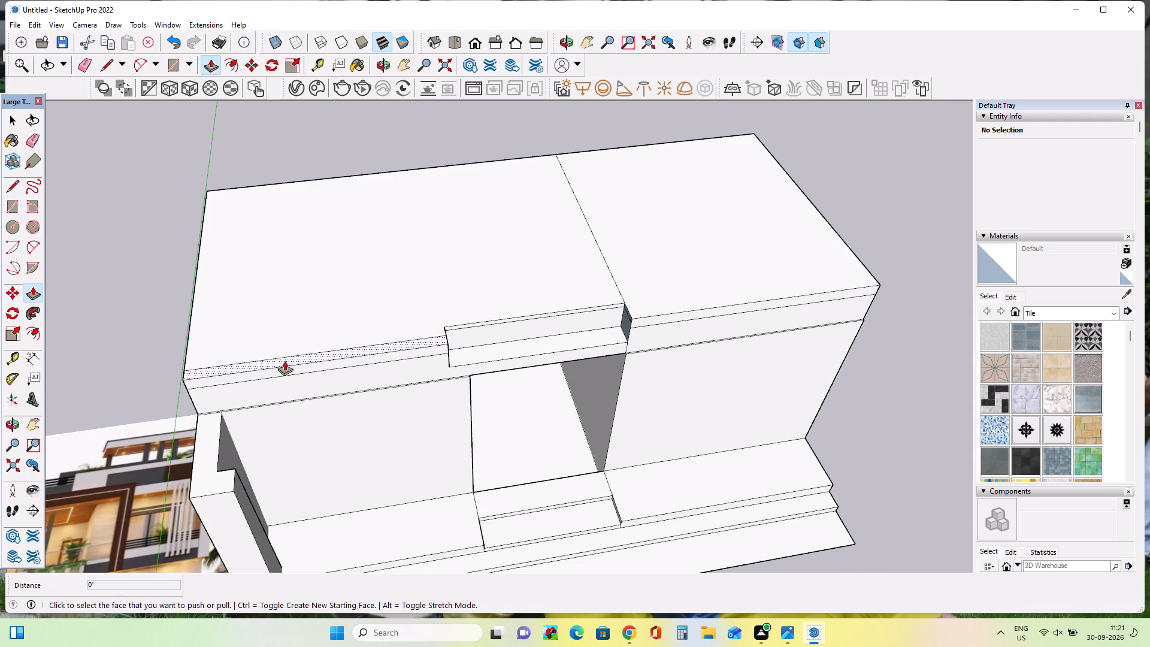
{"action": "left_click", "coordinate": [285, 361]}
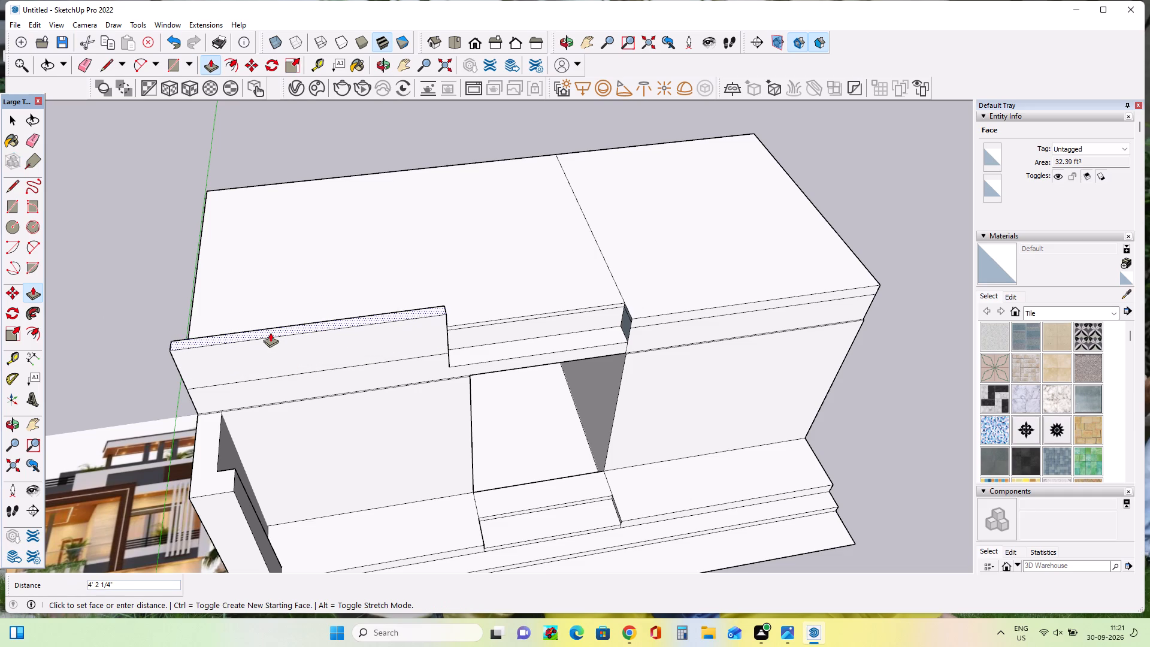
{"action": "left_click", "coordinate": [270, 332]}
{"action": "middle_click_drag", "start_coordinate": [340, 362], "coordinate": [362, 234]}
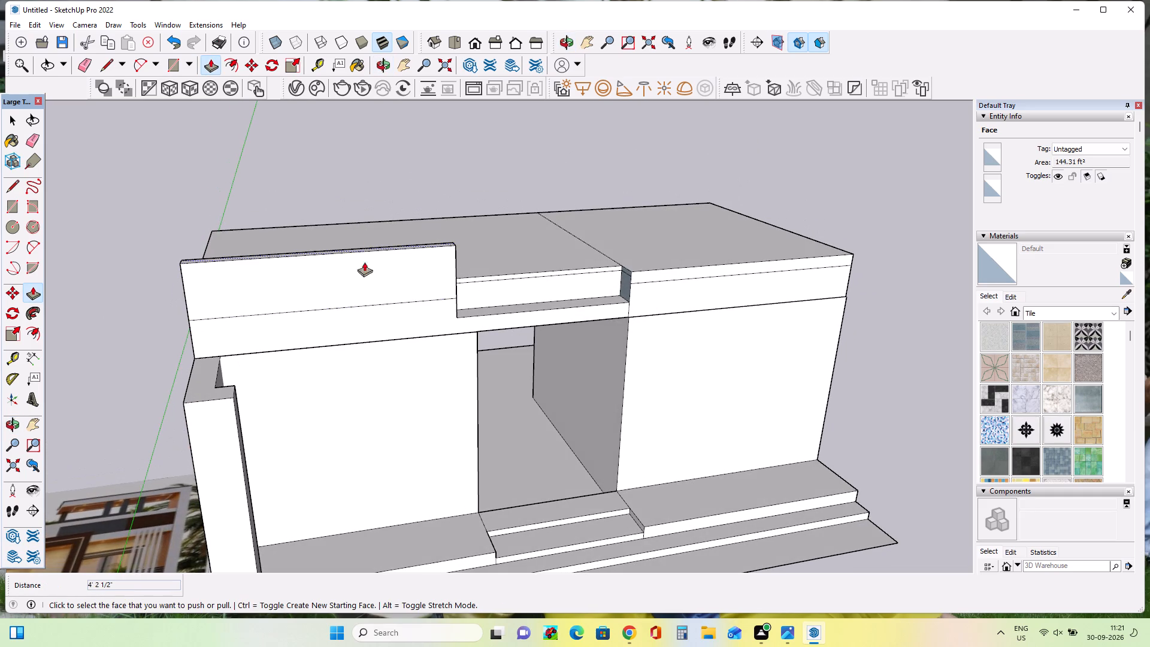
{"action": "middle_click_drag", "start_coordinate": [356, 252], "coordinate": [373, 350]}
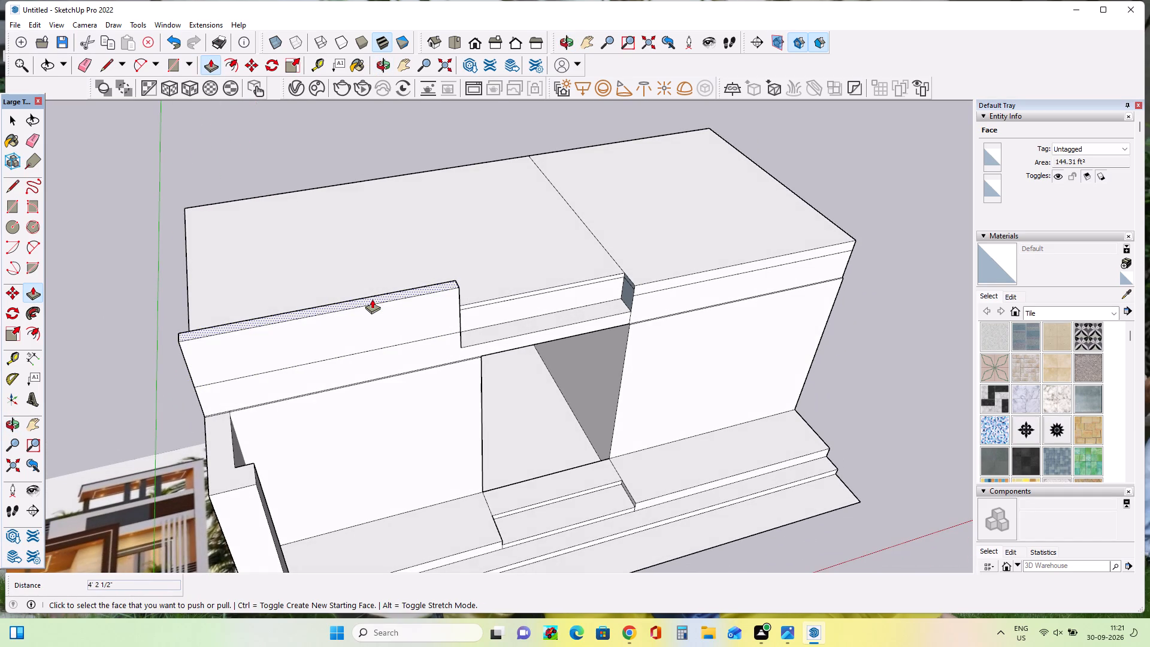
{"action": "left_click", "coordinate": [372, 299]}
{"action": "left_click", "coordinate": [374, 309]}
Draw a rectangle about 7' 9 1/16" by 1' 3" on the parapet's top face, starting at its left front corner.
{"action": "middle_click_drag", "start_coordinate": [468, 398], "coordinate": [464, 410]}
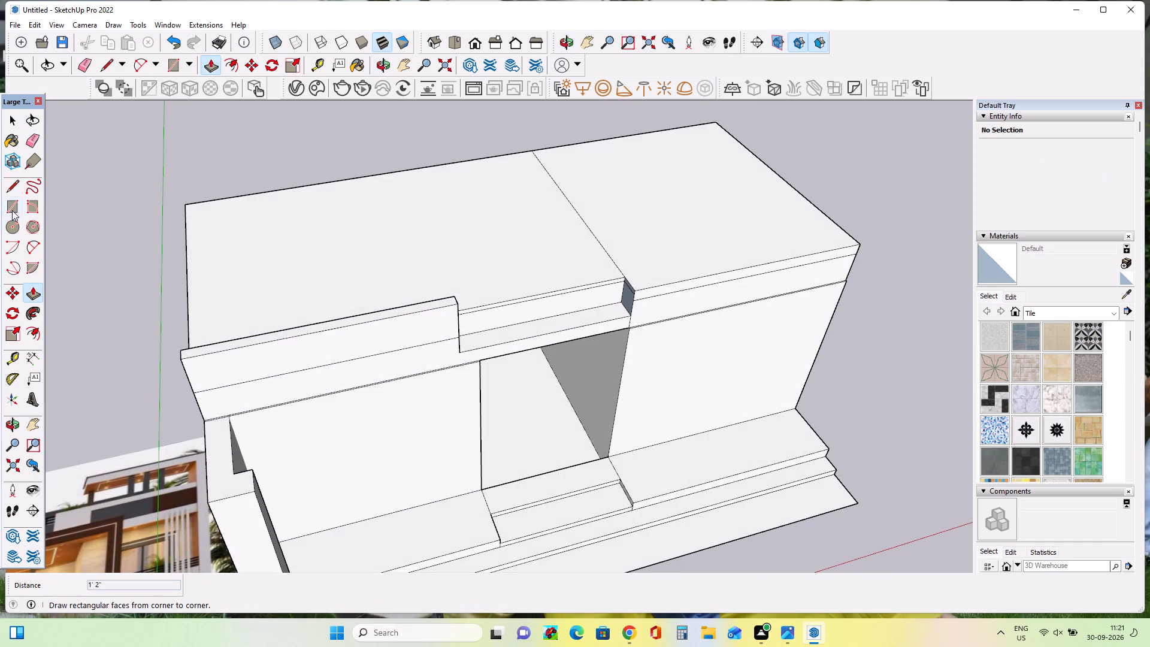
{"action": "left_click", "coordinate": [13, 208]}
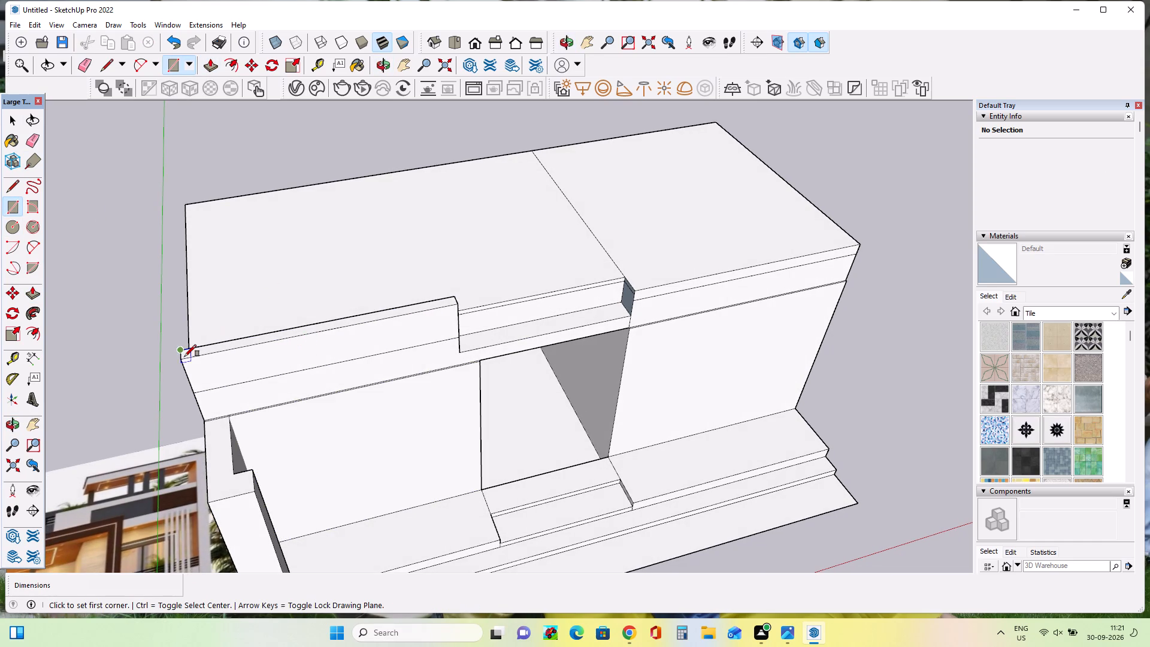
{"action": "left_click", "coordinate": [183, 359]}
{"action": "left_click", "coordinate": [185, 348]}
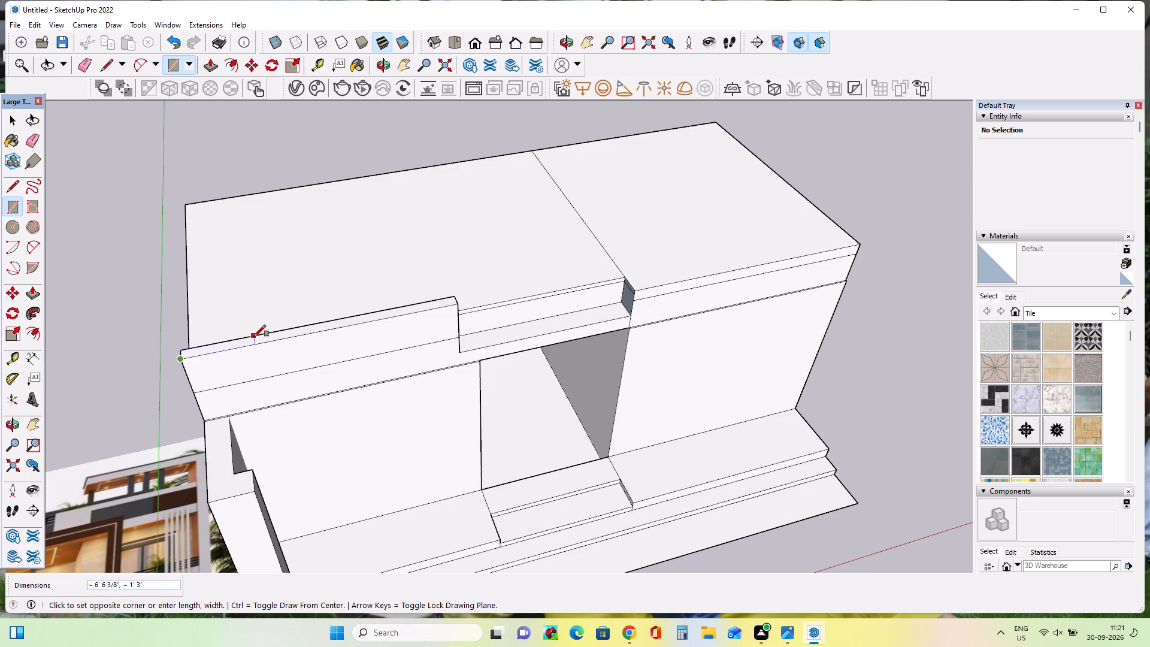
{"action": "left_click", "coordinate": [268, 336]}
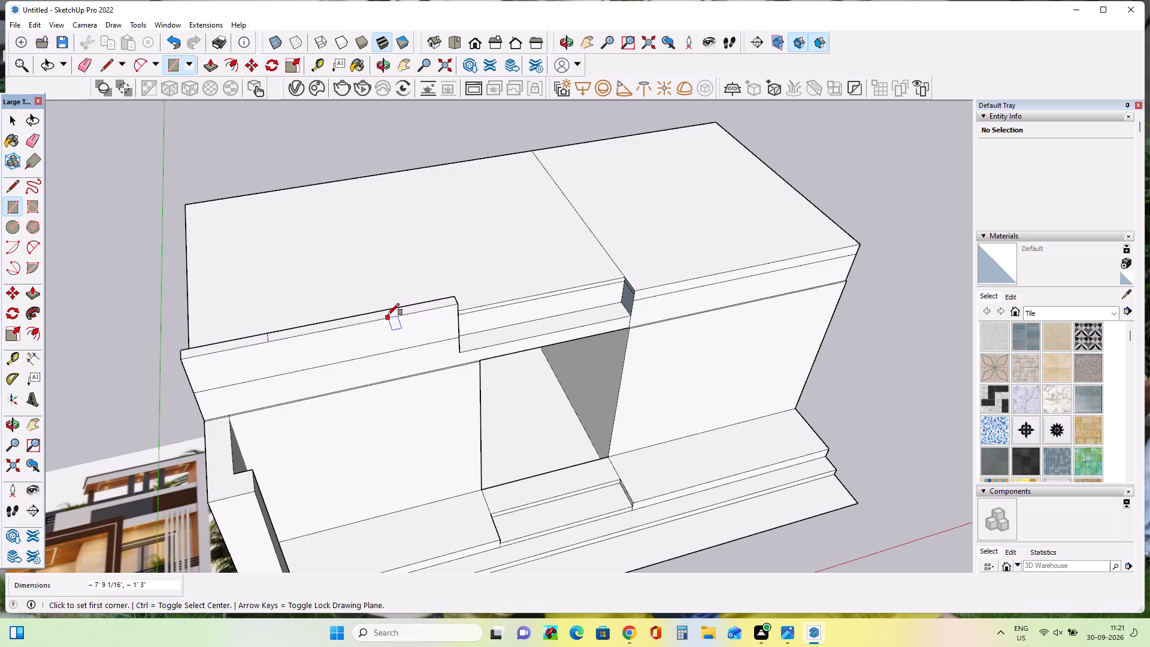
Draw a rectangle about 6' 11 5/16" by 1' 3" on the parapet's top face at its right end.
{"action": "left_click", "coordinate": [388, 315]}
{"action": "left_click", "coordinate": [386, 309]}
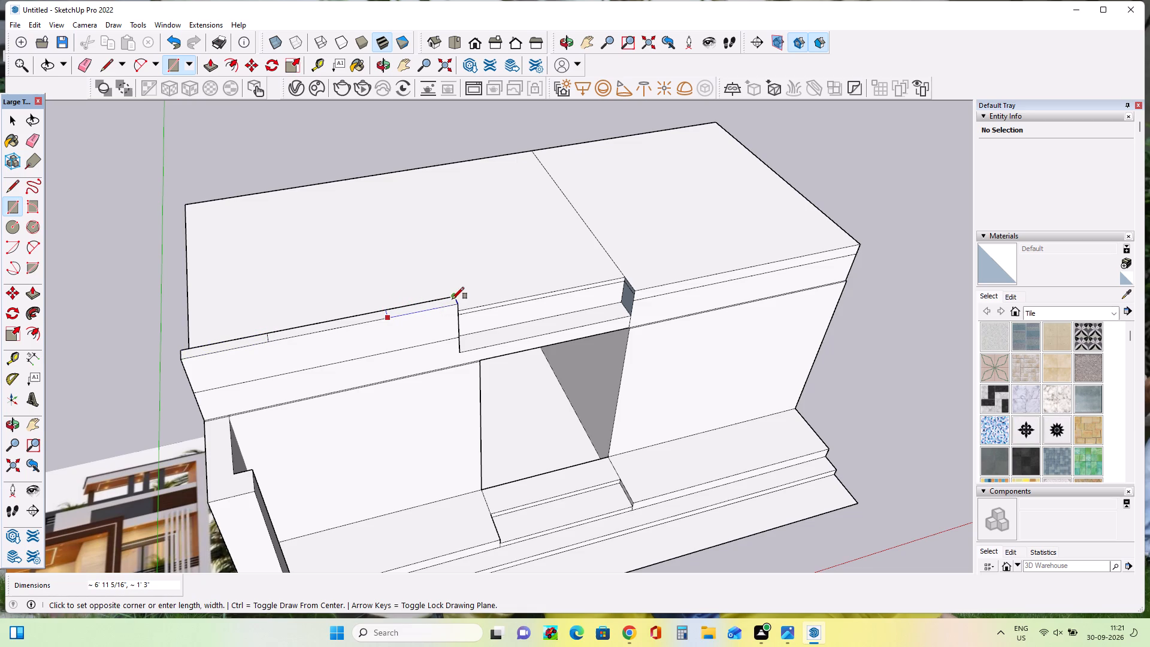
{"action": "left_click", "coordinate": [452, 299]}
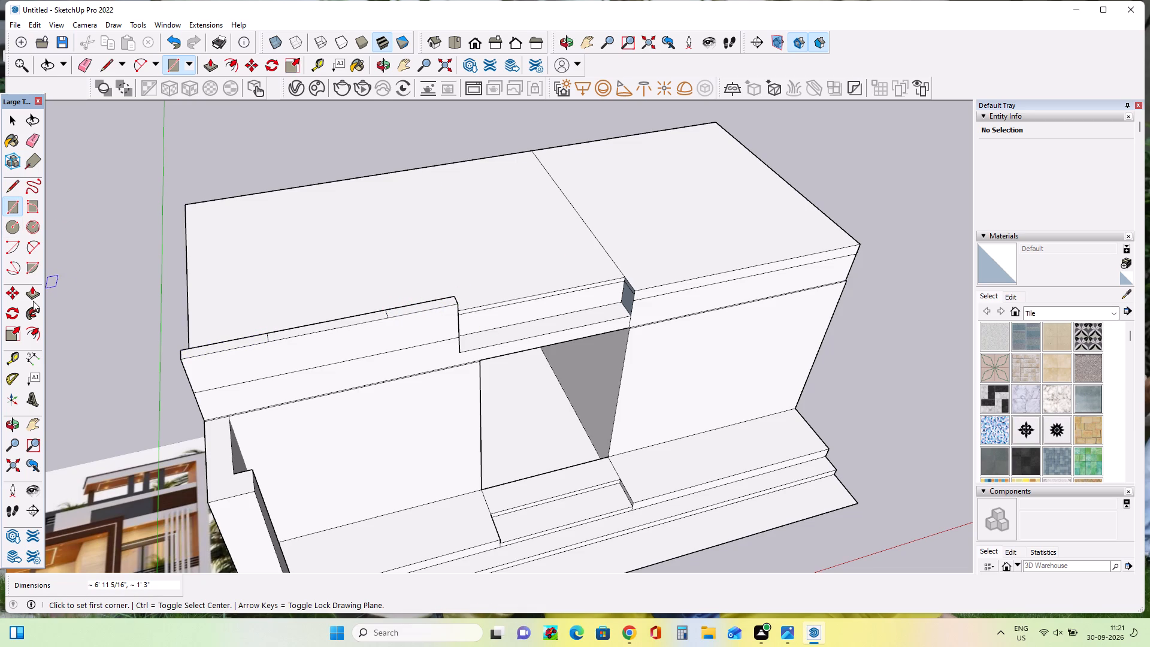
Push/Pull the left and right end sections of the parapet's top up 4' 10 1/4" each.
{"action": "left_click", "coordinate": [37, 291]}
{"action": "left_click", "coordinate": [234, 342]}
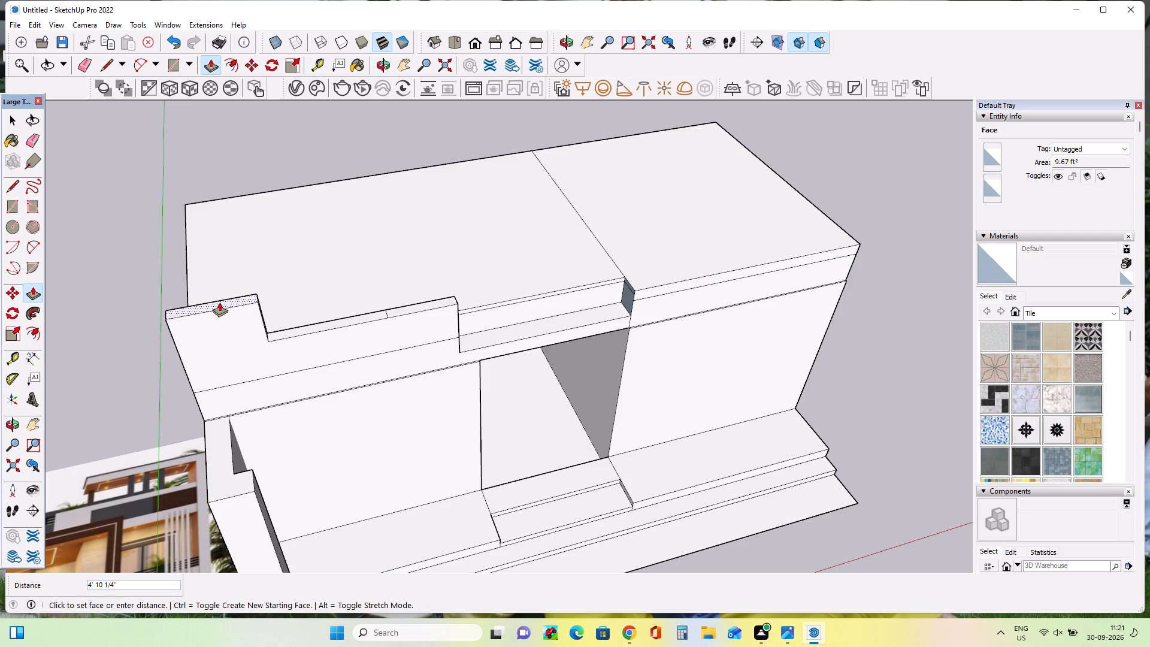
{"action": "left_click", "coordinate": [219, 302]}
{"action": "left_click", "coordinate": [407, 309]}
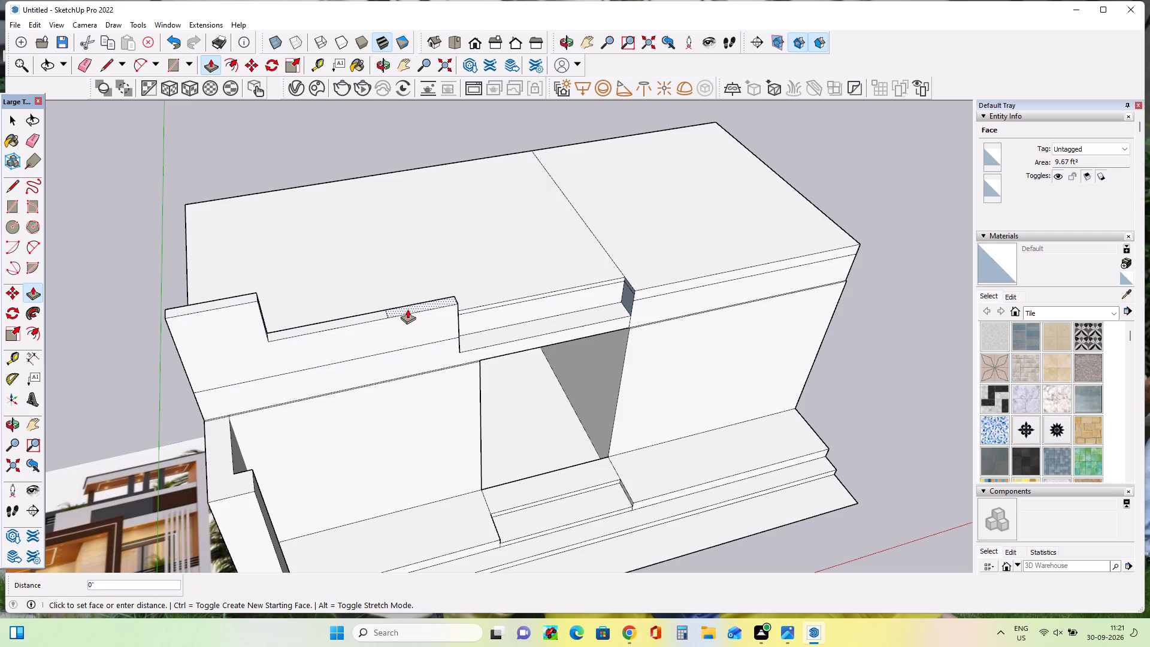
{"action": "left_click", "coordinate": [238, 294]}
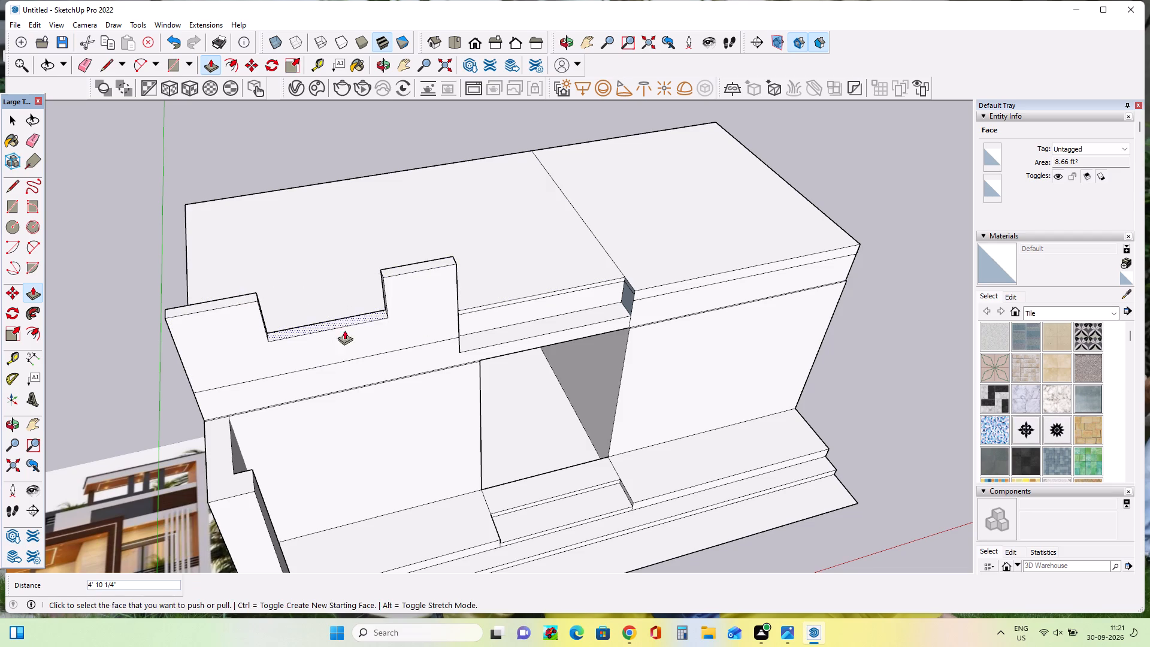
Push/Pull the parapet's middle section up 4' 10 1/4", level with the ends, and bring it back down about 5' 8 3/16".
{"action": "middle_click_drag", "start_coordinate": [347, 326], "coordinate": [318, 210]}
{"action": "middle_click", "coordinate": [318, 210]}
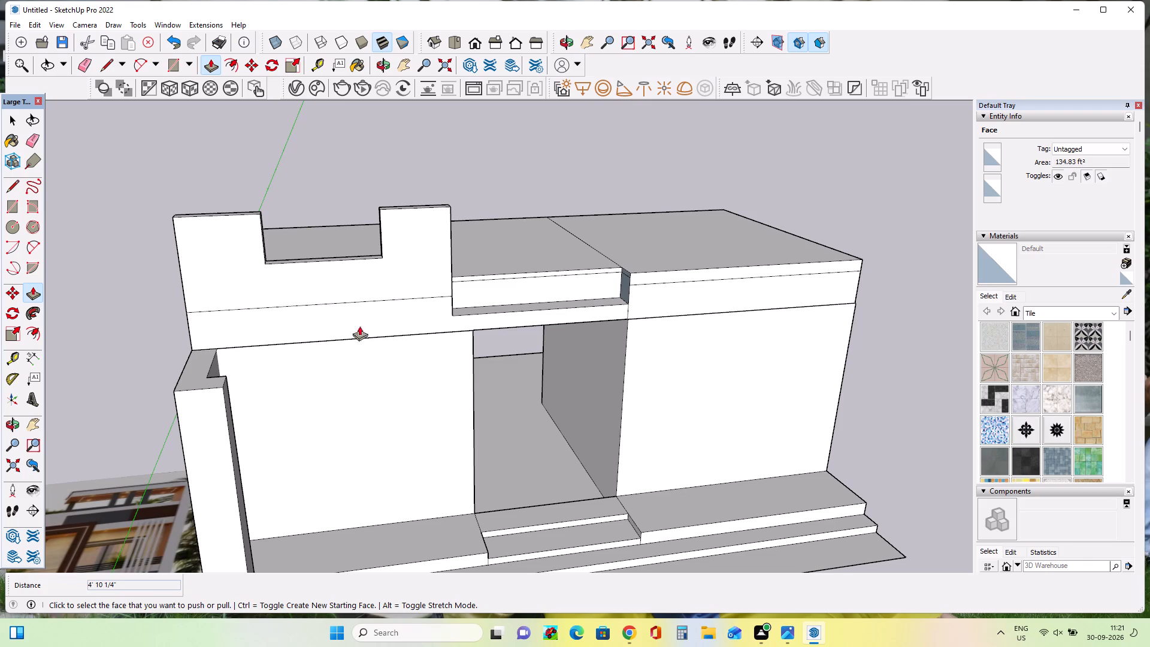
{"action": "middle_click_drag", "start_coordinate": [332, 256], "coordinate": [344, 308]}
{"action": "middle_click_drag", "start_coordinate": [360, 279], "coordinate": [370, 315]}
{"action": "double_click", "coordinate": [361, 294]}
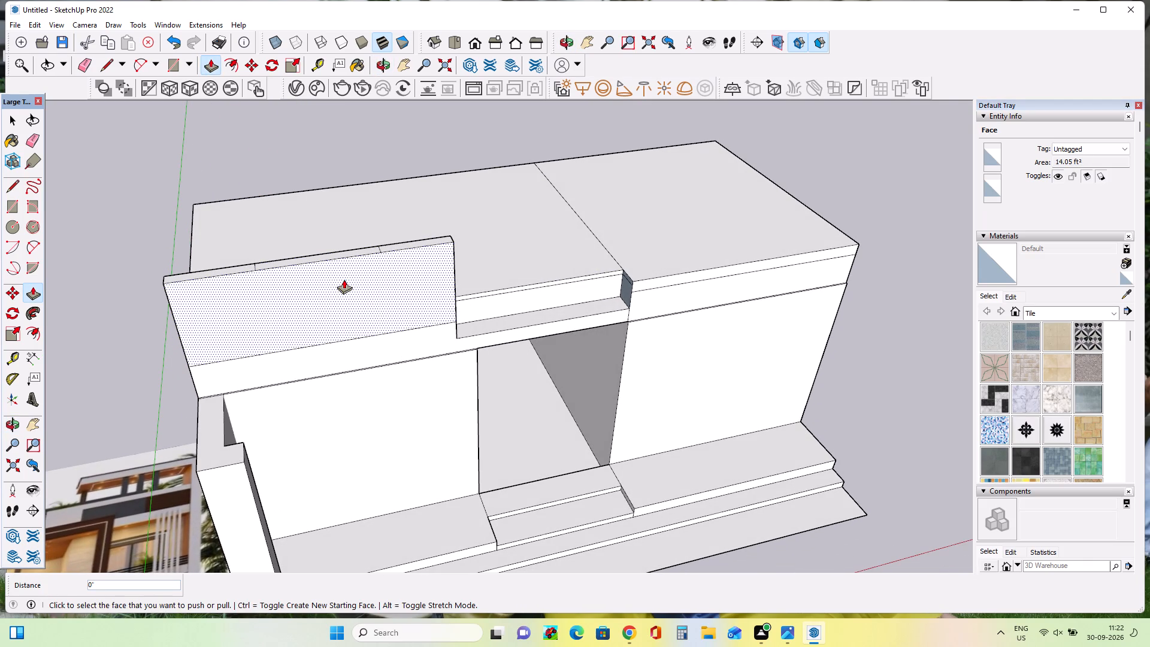
{"action": "key", "text": "ctrl+z"}
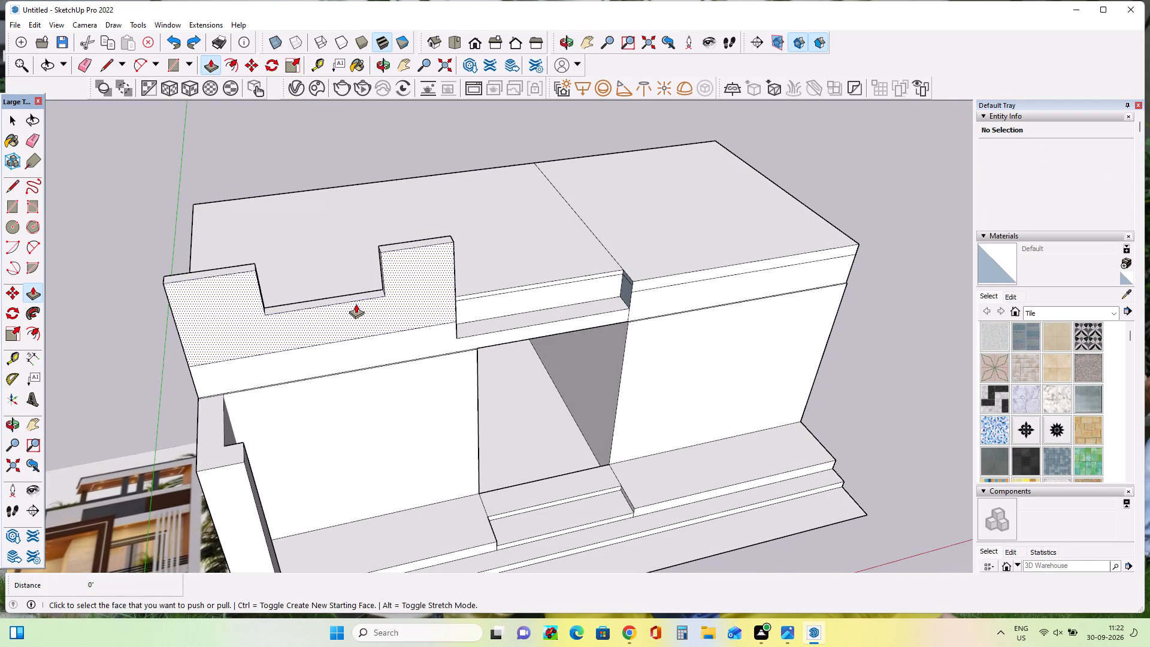
{"action": "double_click", "coordinate": [360, 294]}
{"action": "left_click", "coordinate": [339, 250]}
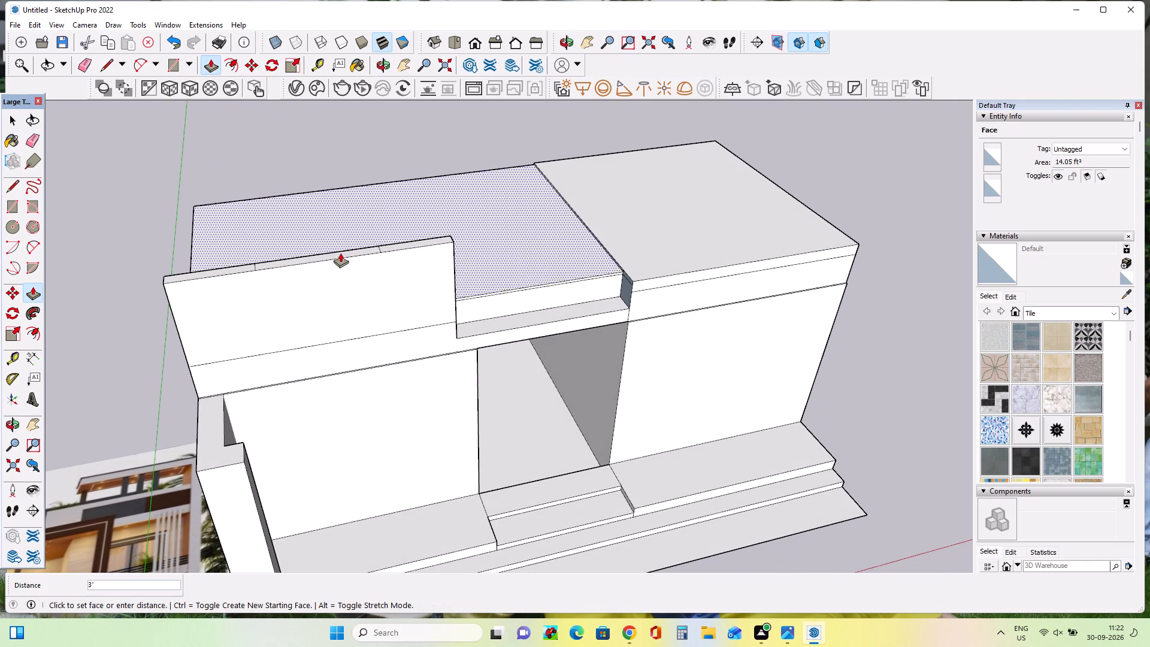
{"action": "key", "text": "Escape"}
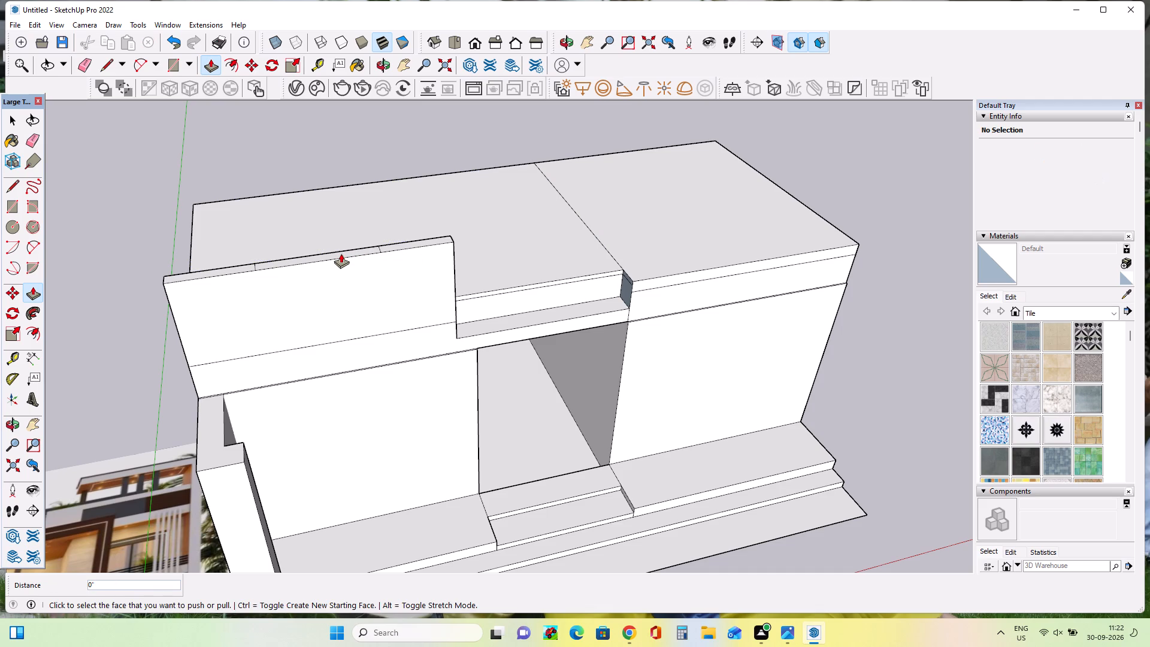
{"action": "left_click", "coordinate": [349, 253]}
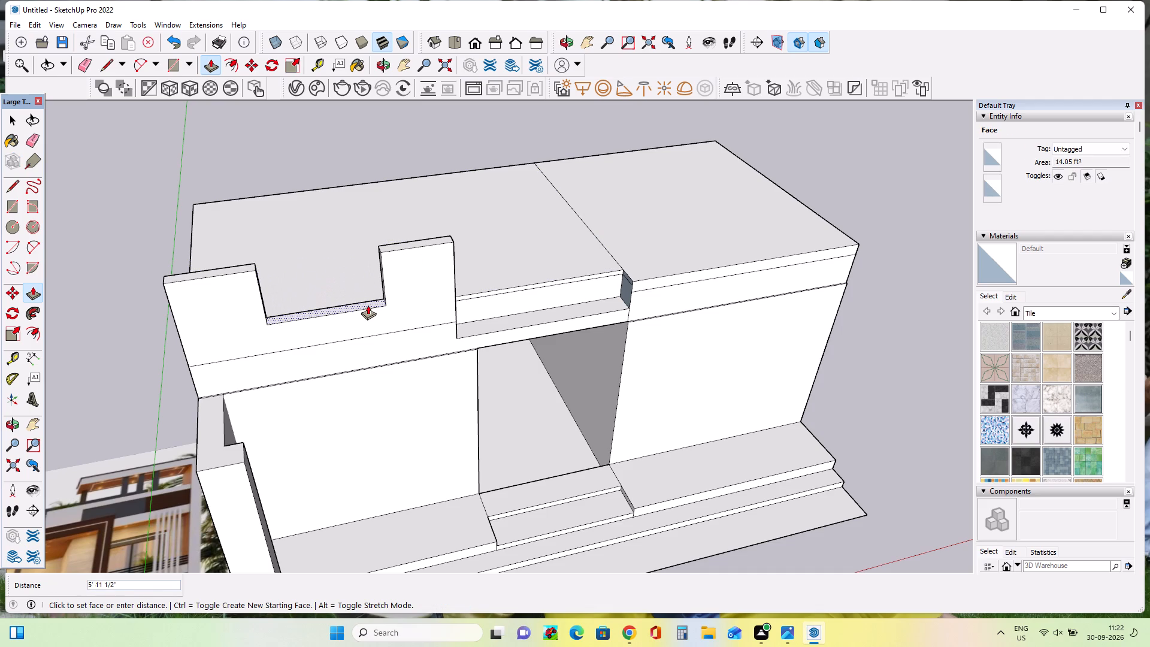
{"action": "double_click", "coordinate": [368, 303]}
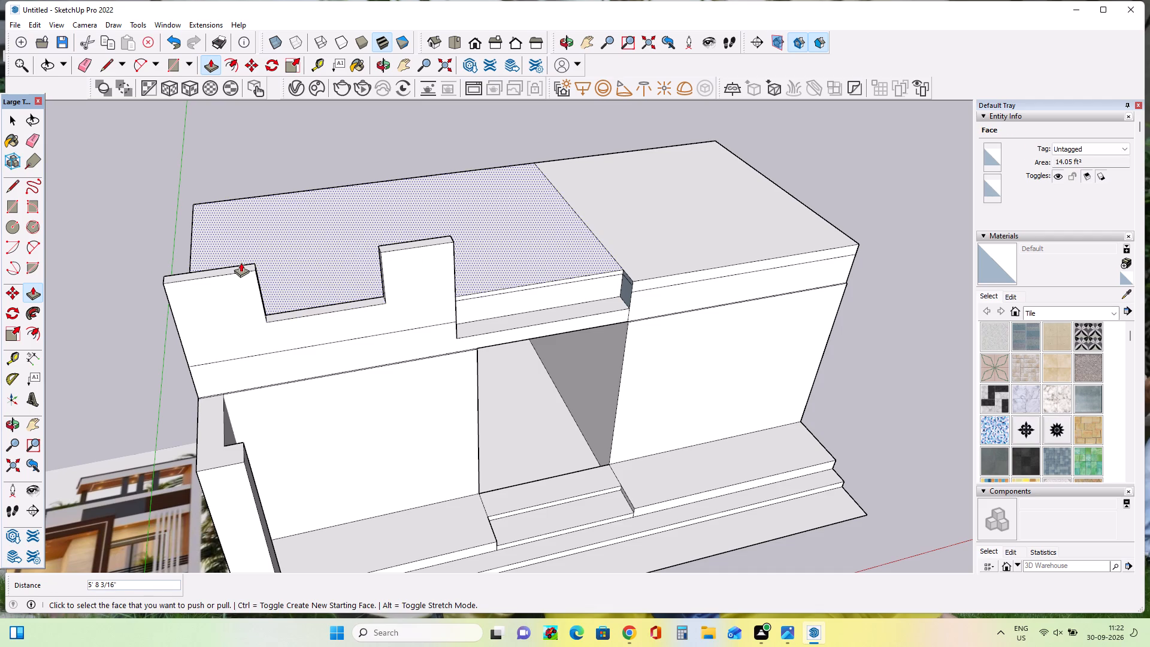
Push/Pull the parapet's left end block down about 1' 10 1/16" and the right end block down about 1' 10 15/16".
{"action": "left_click", "coordinate": [240, 267]}
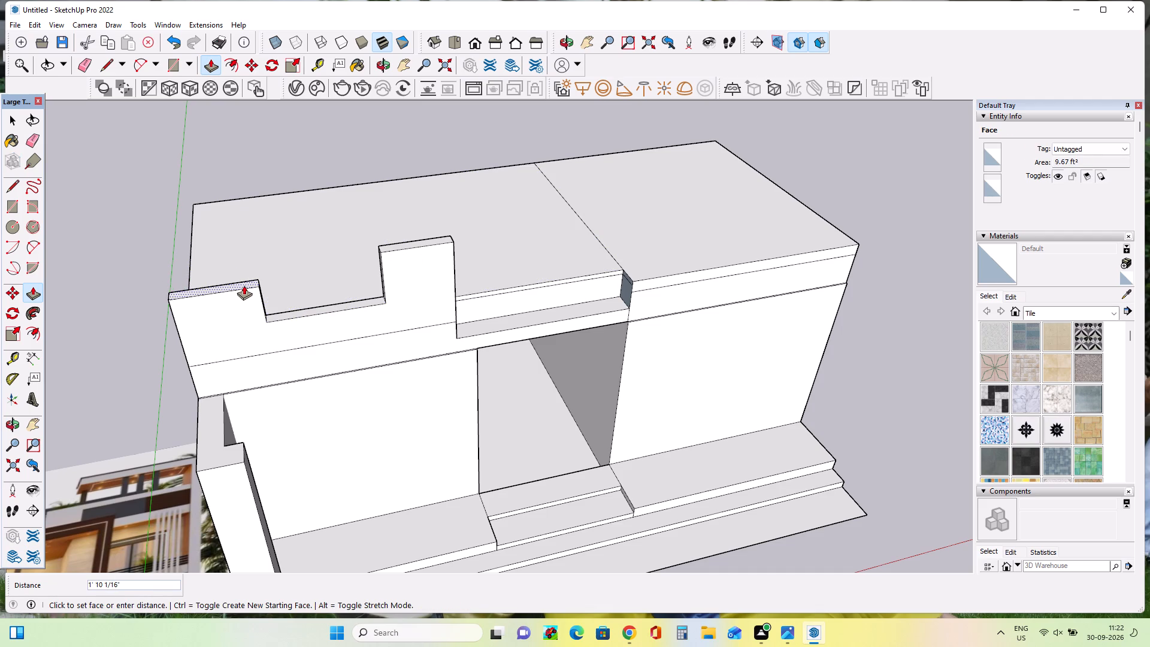
{"action": "double_click", "coordinate": [244, 285]}
{"action": "left_click", "coordinate": [411, 241]}
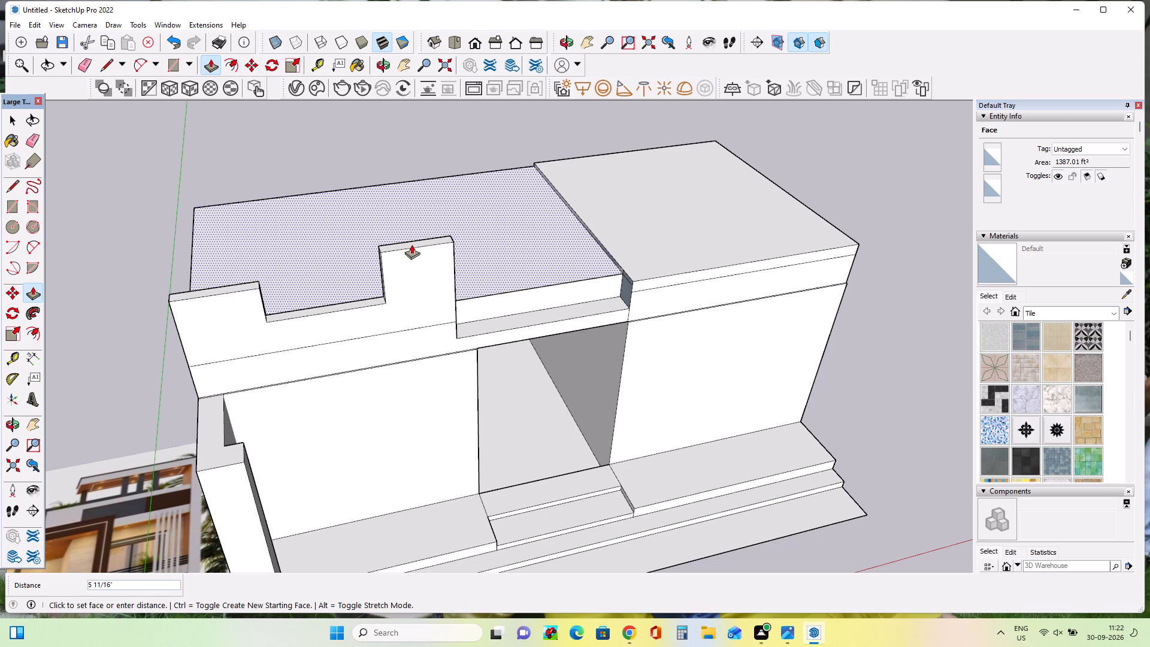
{"action": "key", "text": "Escape"}
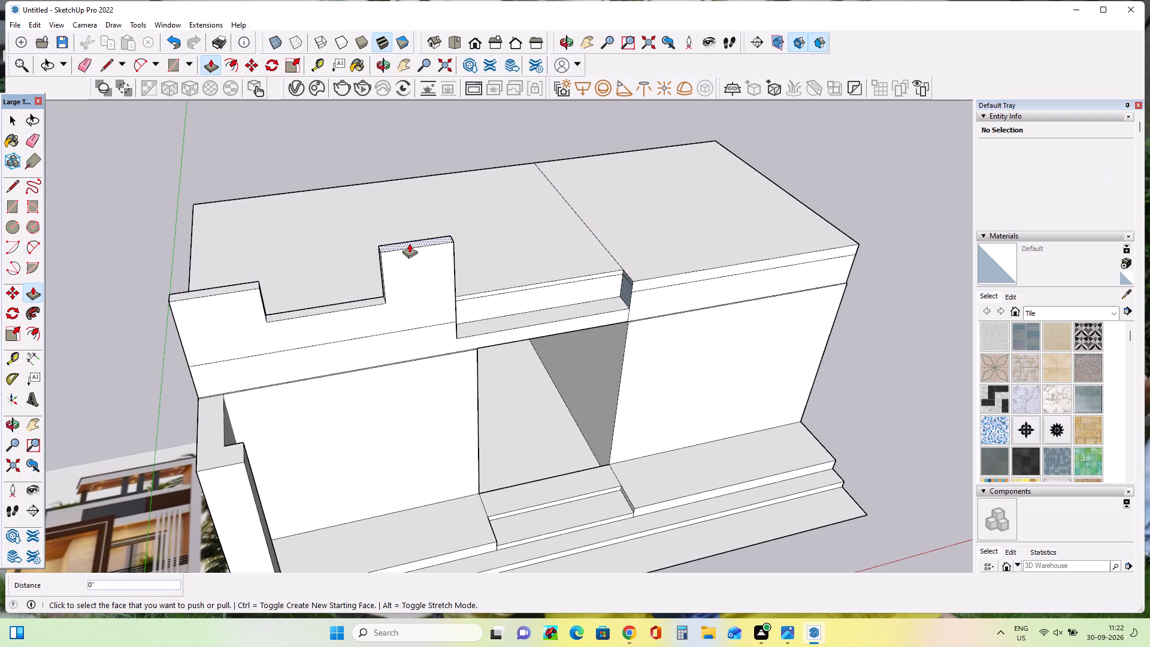
{"action": "left_click", "coordinate": [409, 243]}
{"action": "left_click", "coordinate": [412, 260]}
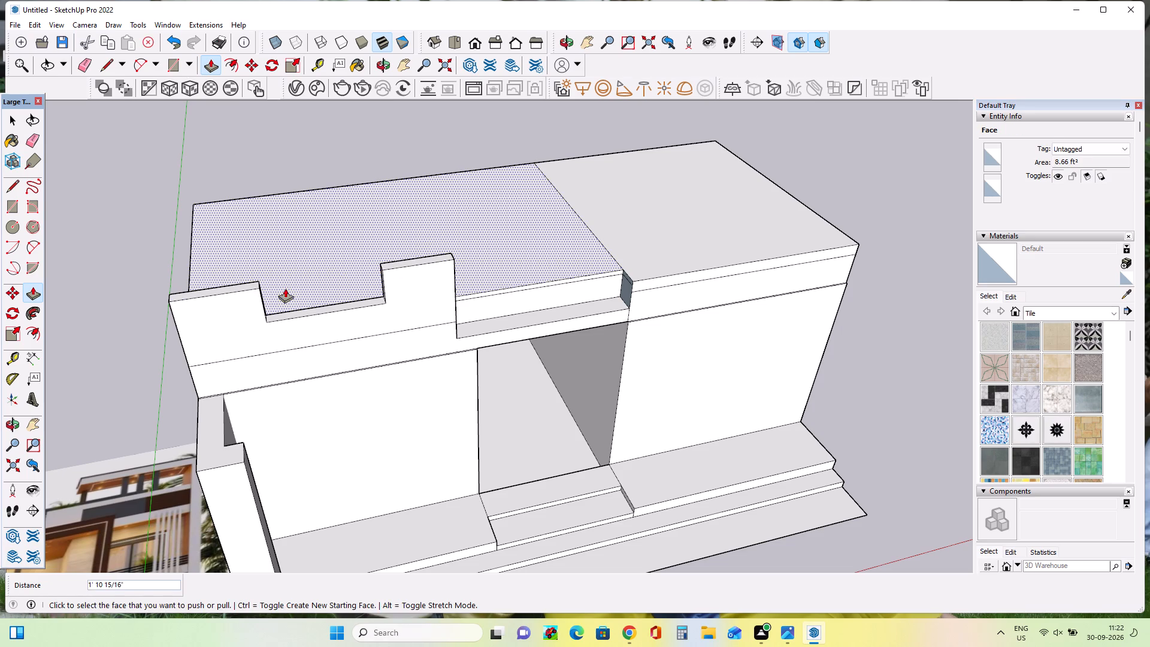
{"action": "left_click", "coordinate": [239, 280]}
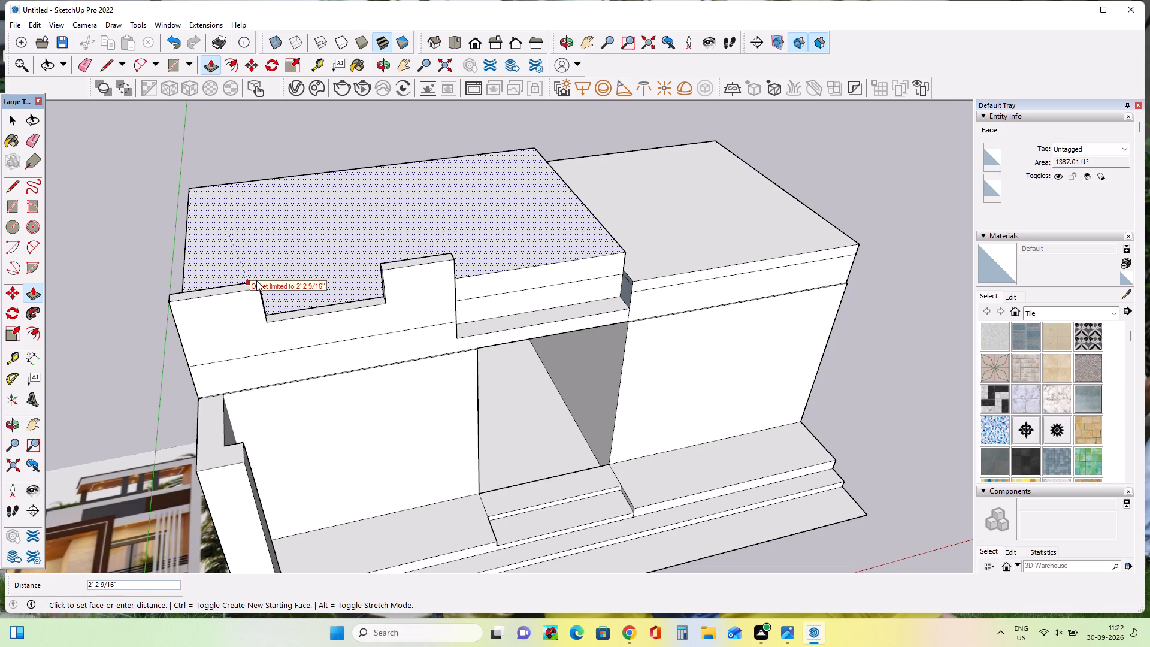
{"action": "key", "text": "Escape"}
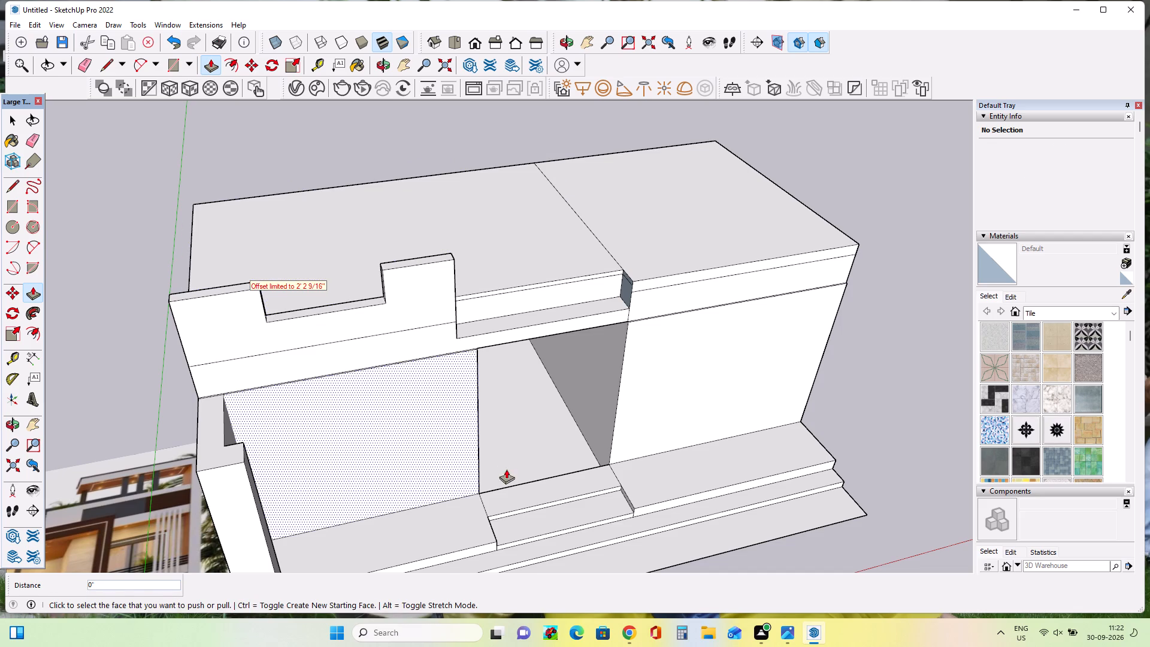
Draw a line about 1' 3" long across the top of the parapet's right block, from its front edge to its back edge.
{"action": "middle_click_drag", "start_coordinate": [509, 467], "coordinate": [526, 380]}
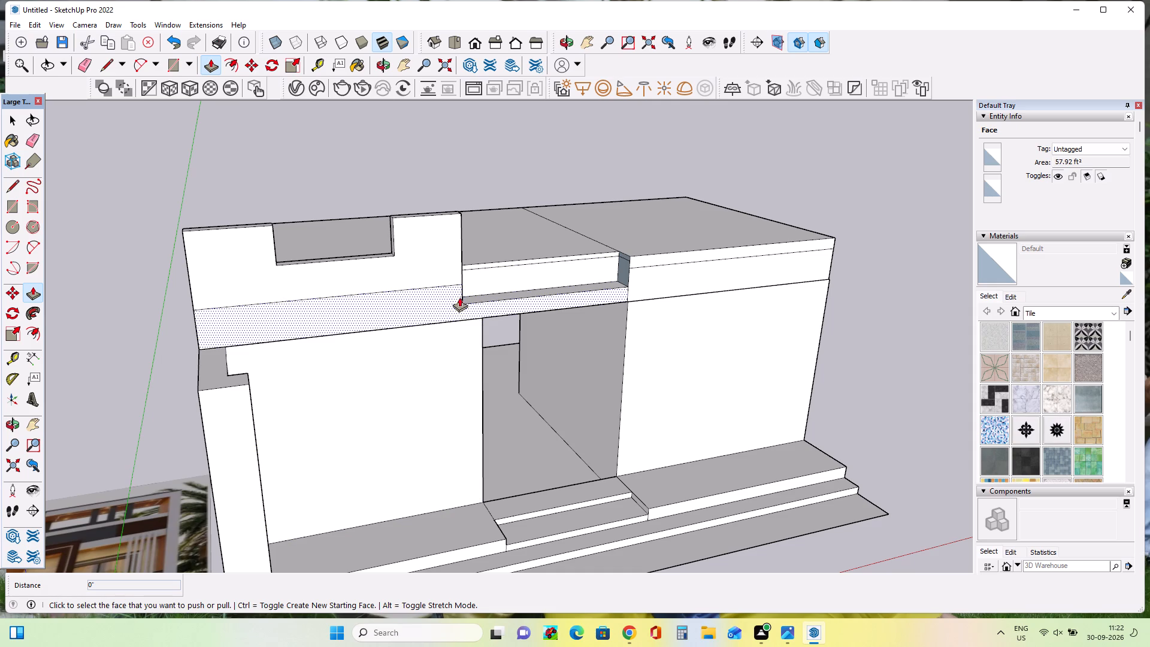
{"action": "middle_click_drag", "start_coordinate": [467, 321], "coordinate": [399, 322]}
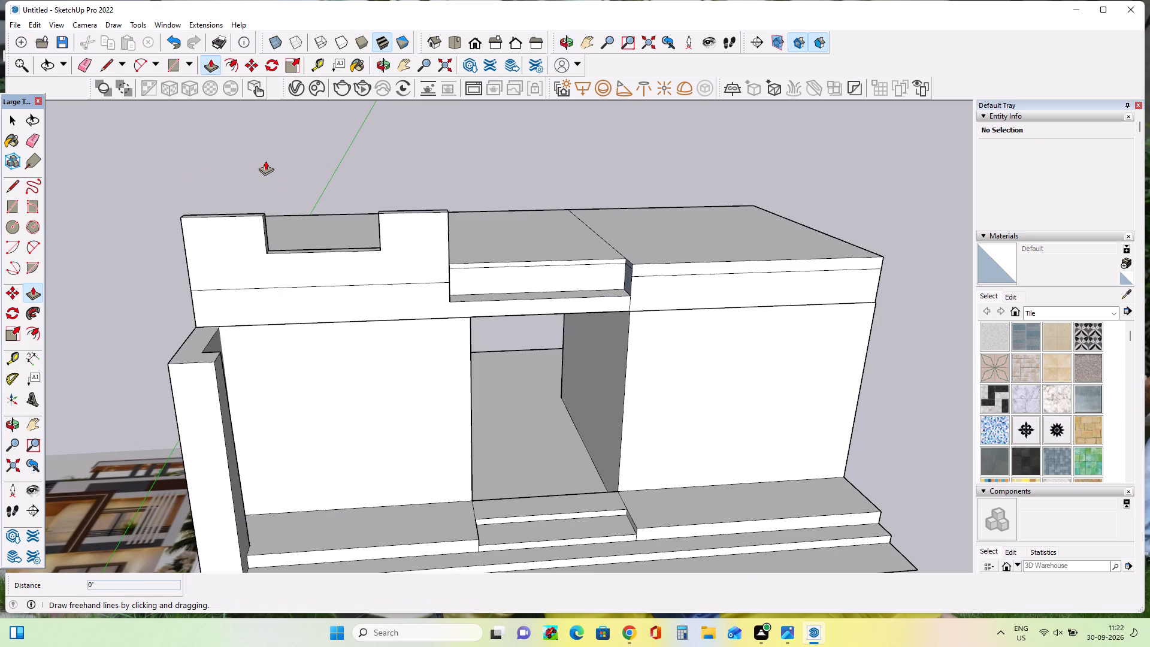
{"action": "double_click", "coordinate": [10, 191]}
{"action": "middle_click_drag", "start_coordinate": [473, 250], "coordinate": [480, 326]}
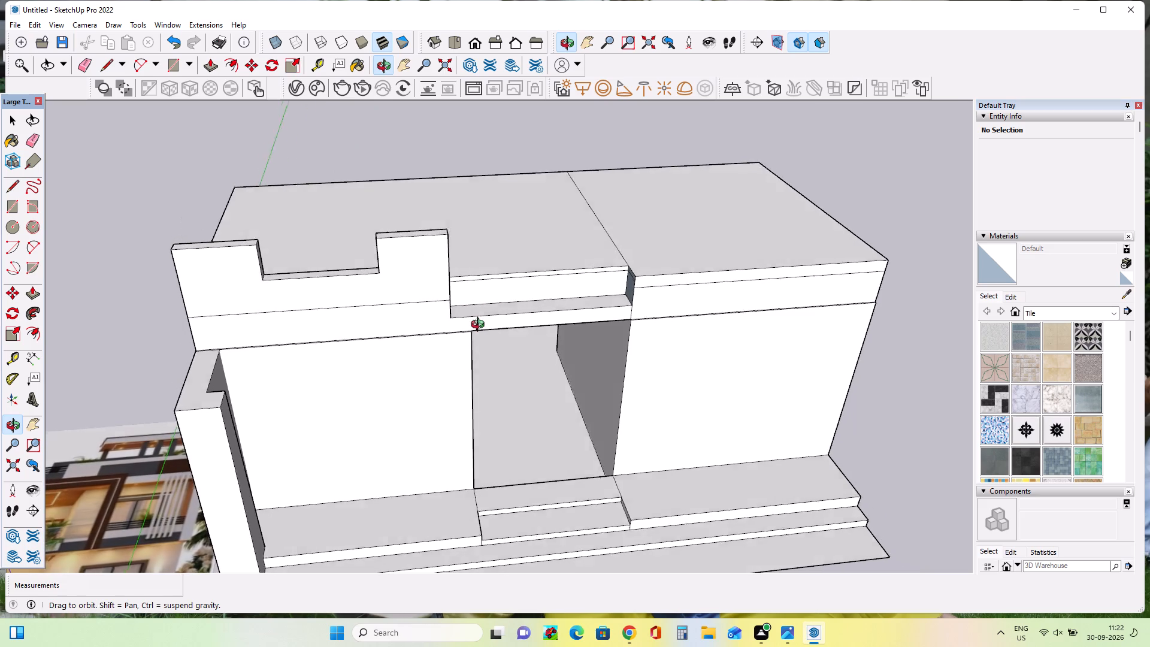
{"action": "middle_click_drag", "start_coordinate": [480, 326], "coordinate": [481, 329]}
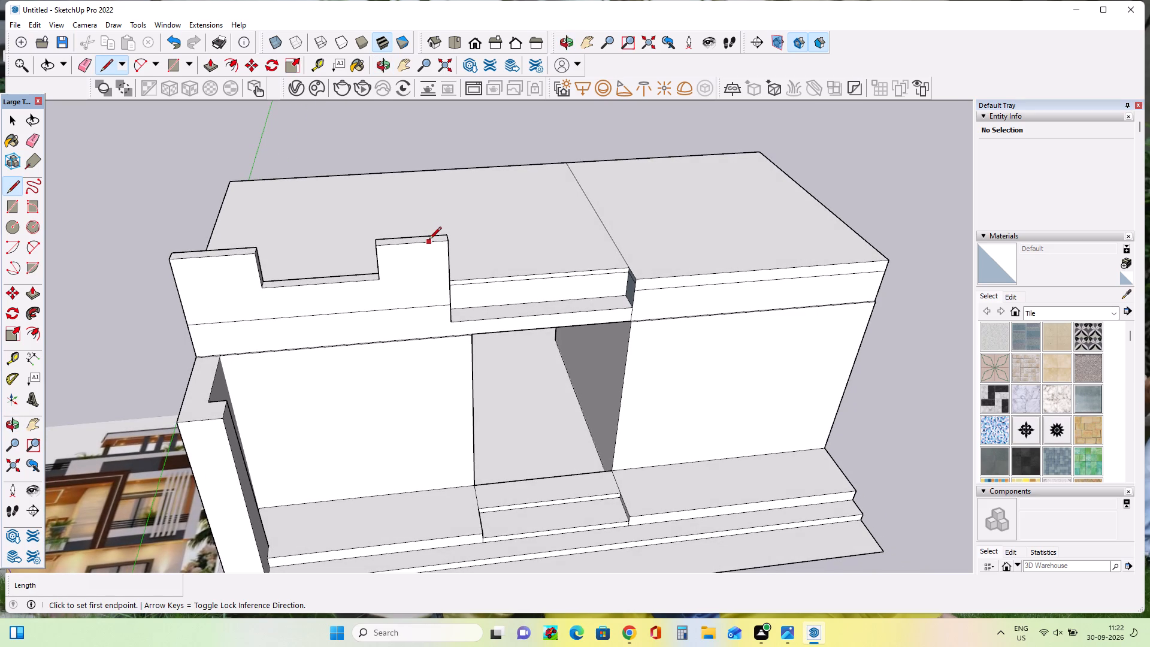
{"action": "left_click", "coordinate": [429, 240]}
{"action": "double_click", "coordinate": [429, 246]}
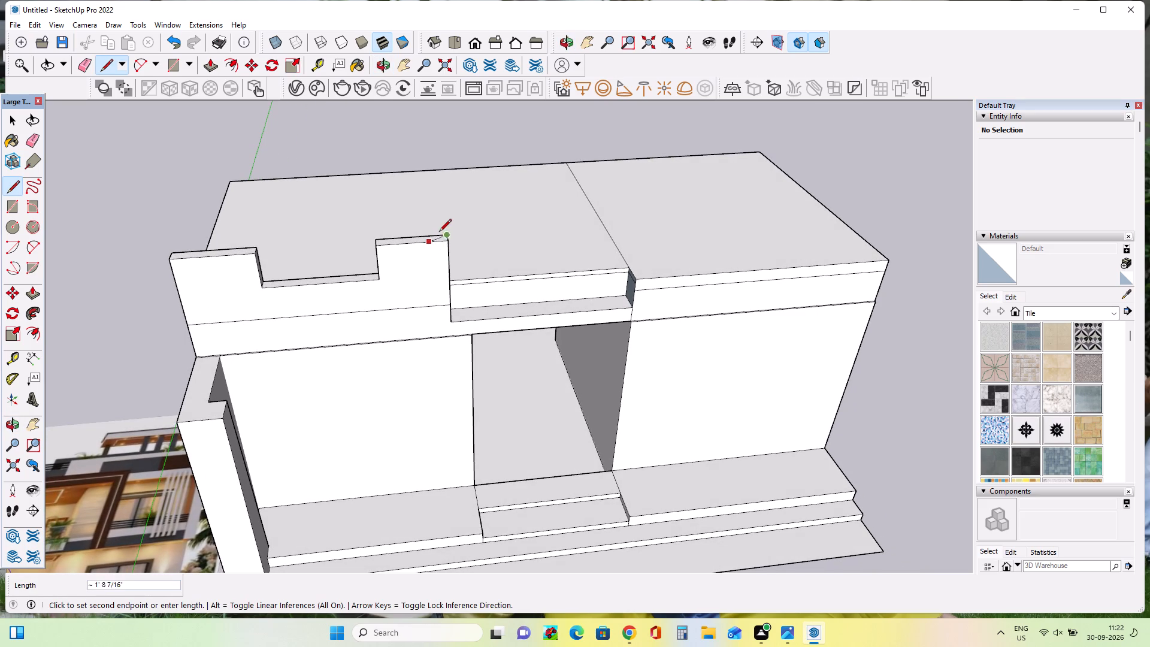
{"action": "scroll", "coordinate": [436, 232], "scroll_direction": "up", "scroll_amount": 8}
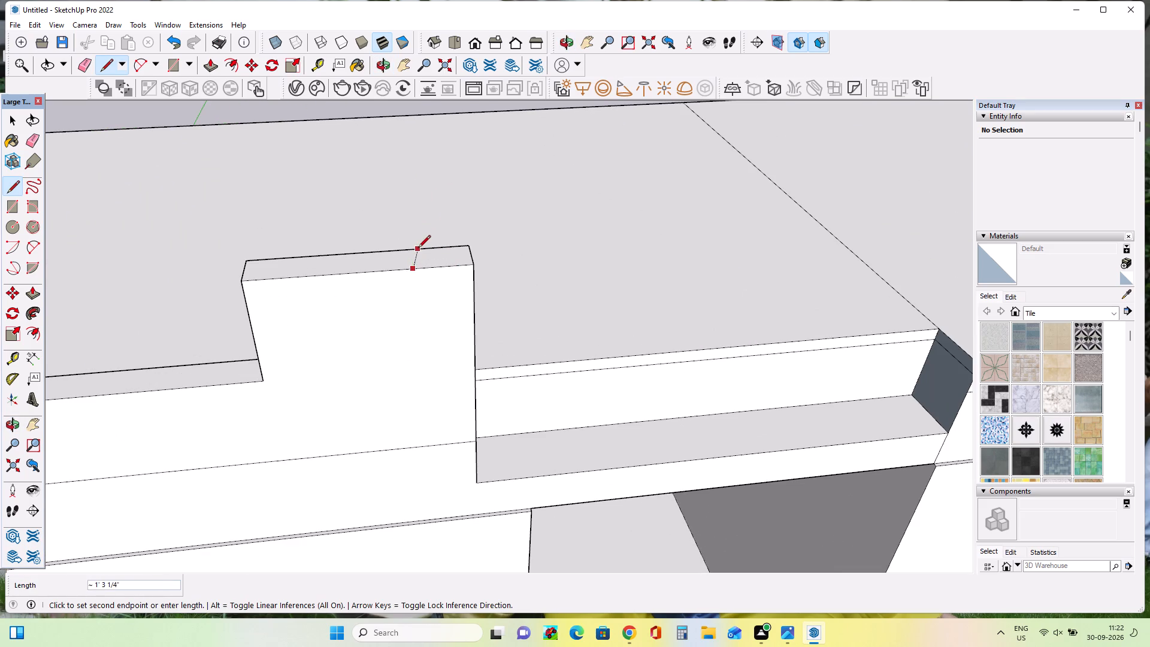
{"action": "double_click", "coordinate": [415, 248]}
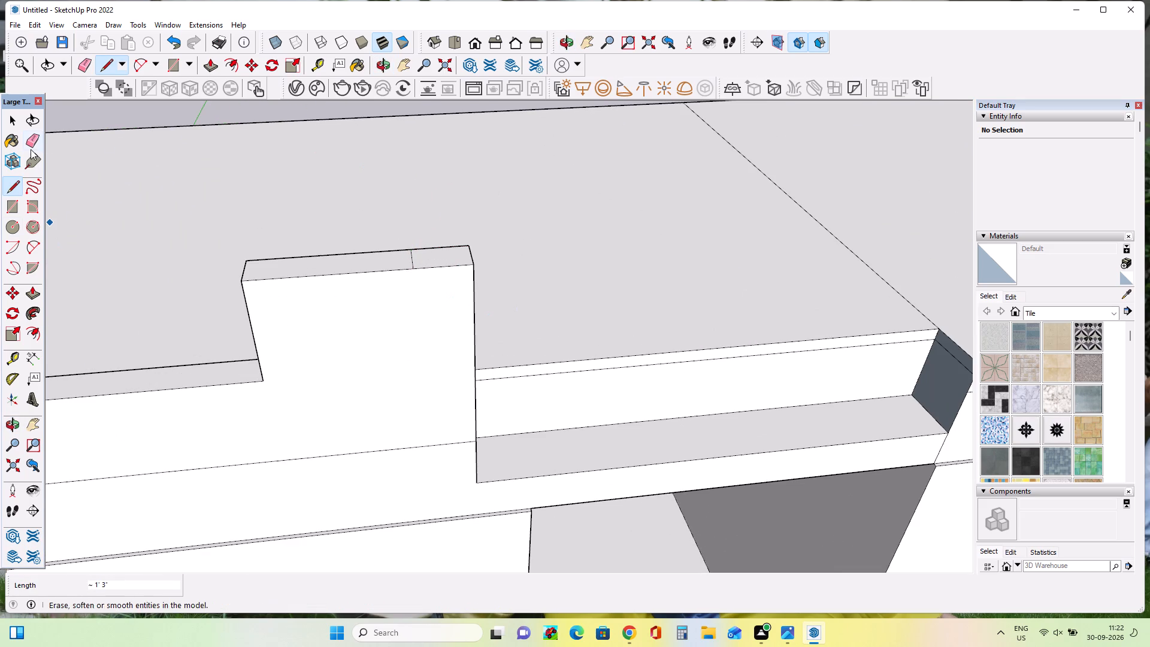
Push/Pull the right block's outer top section, beside the recess, down 5' 11 13/16" to form a low step.
{"action": "left_click", "coordinate": [35, 286]}
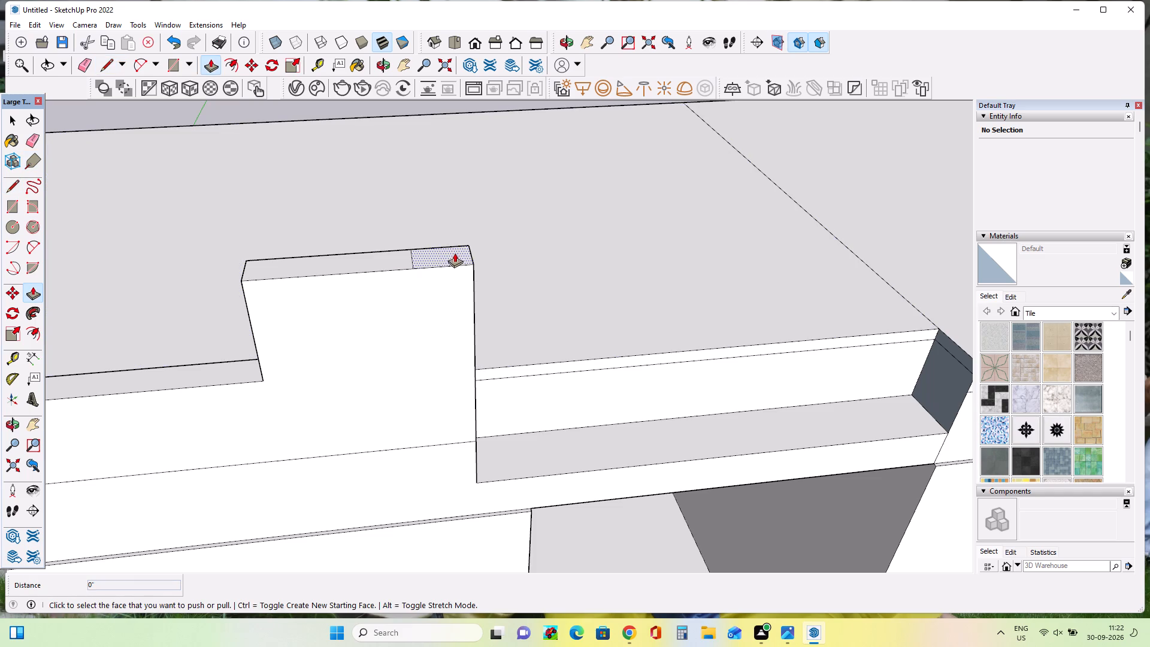
{"action": "left_click", "coordinate": [453, 255]}
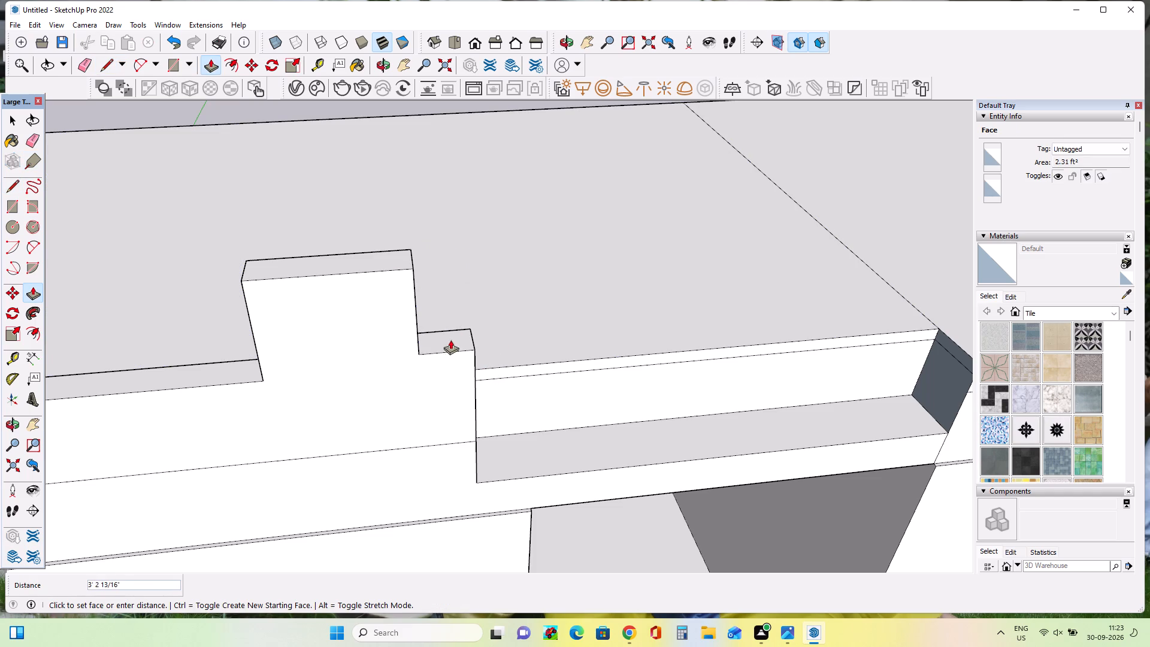
{"action": "left_click", "coordinate": [497, 369]}
Push/Pull the right block's side face above the low step inward 7 1/2" to narrow the block.
{"action": "middle_click_drag", "start_coordinate": [504, 406], "coordinate": [479, 307]}
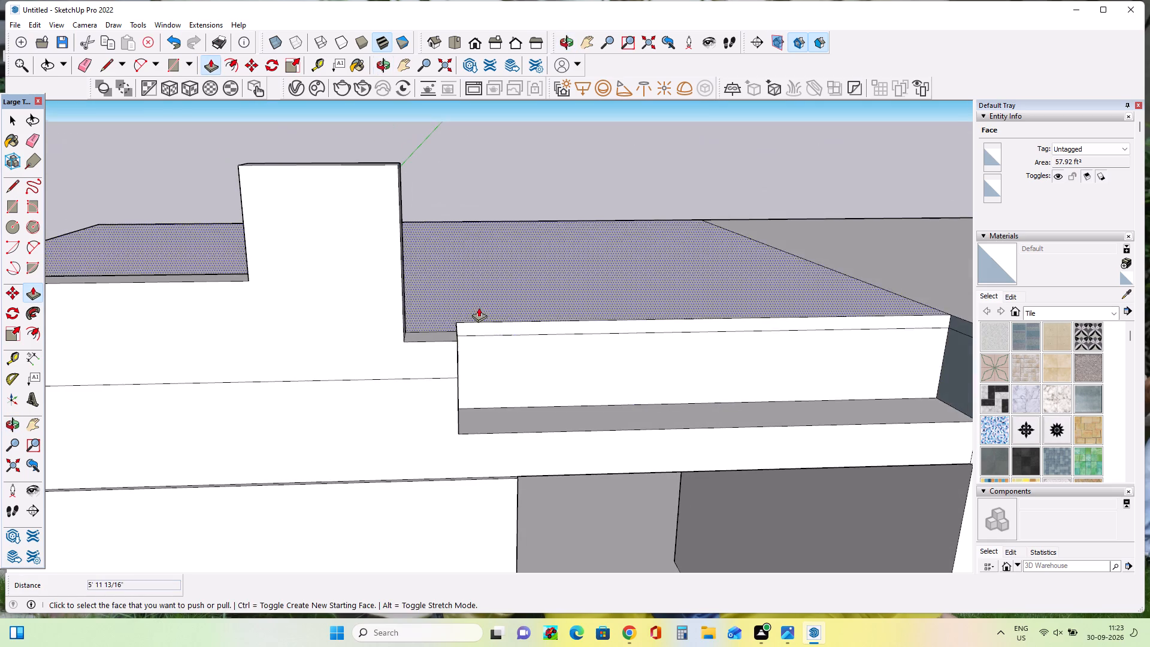
{"action": "middle_click_drag", "start_coordinate": [519, 352], "coordinate": [598, 360]}
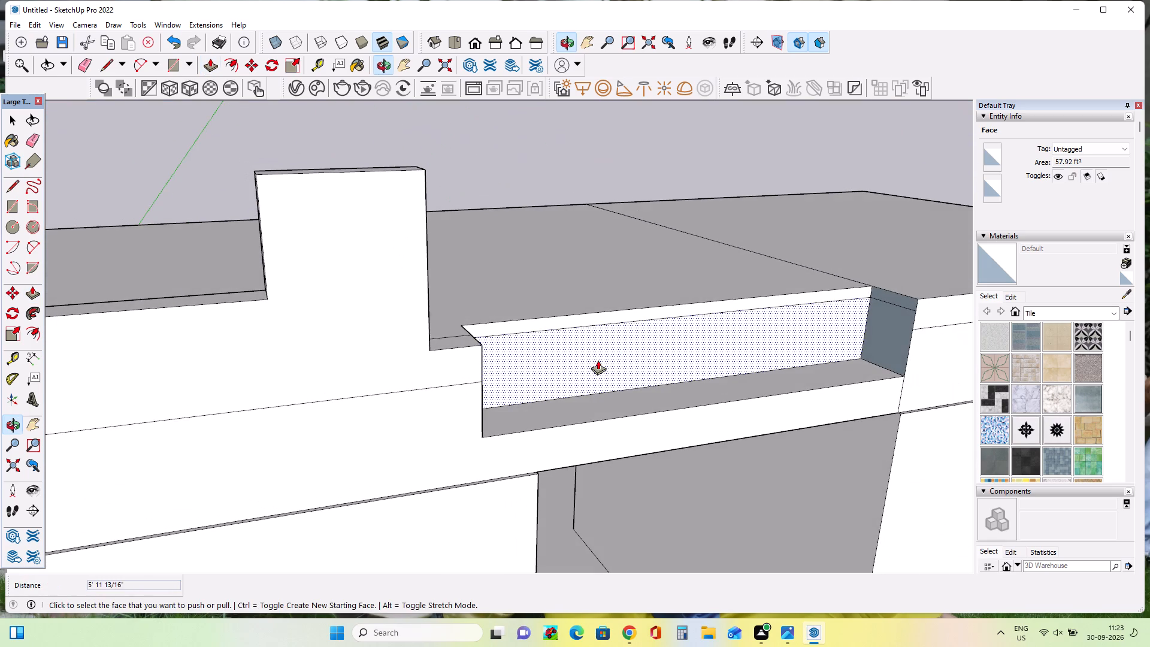
{"action": "middle_click_drag", "start_coordinate": [598, 360], "coordinate": [599, 360]}
{"action": "middle_click_drag", "start_coordinate": [550, 335], "coordinate": [537, 371]}
{"action": "middle_click_drag", "start_coordinate": [471, 398], "coordinate": [486, 407]}
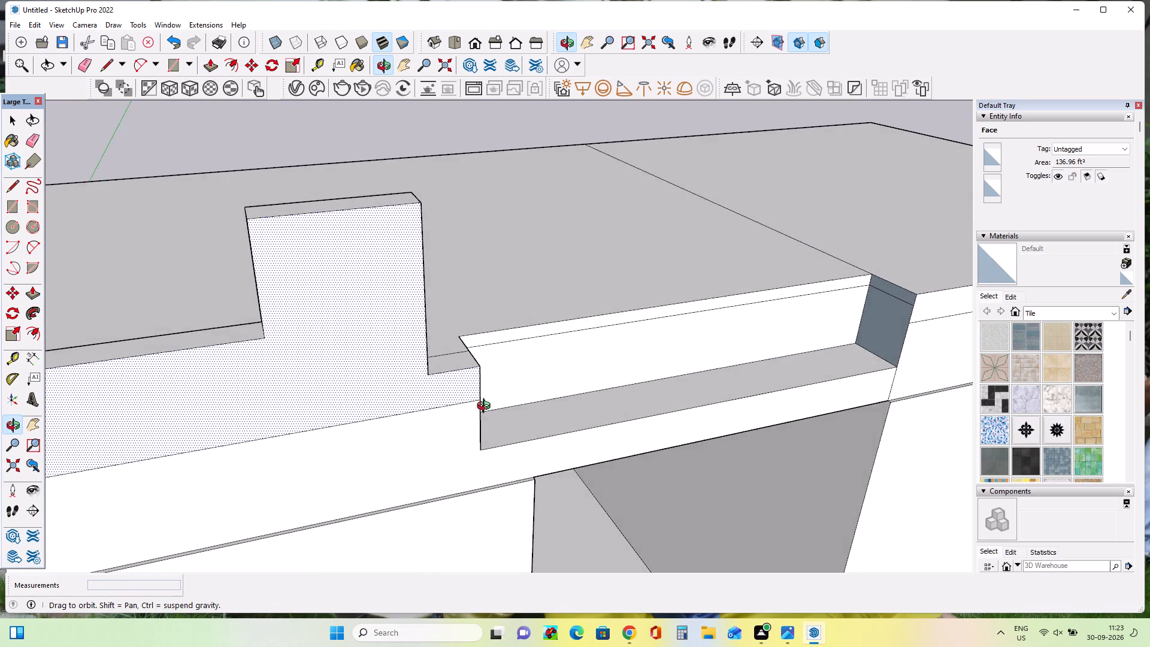
{"action": "middle_click_drag", "start_coordinate": [486, 407], "coordinate": [435, 405]}
{"action": "scroll", "coordinate": [489, 358], "scroll_direction": "down", "scroll_amount": 8}
{"action": "middle_click_drag", "start_coordinate": [479, 372], "coordinate": [337, 368]}
{"action": "left_click", "coordinate": [411, 335]}
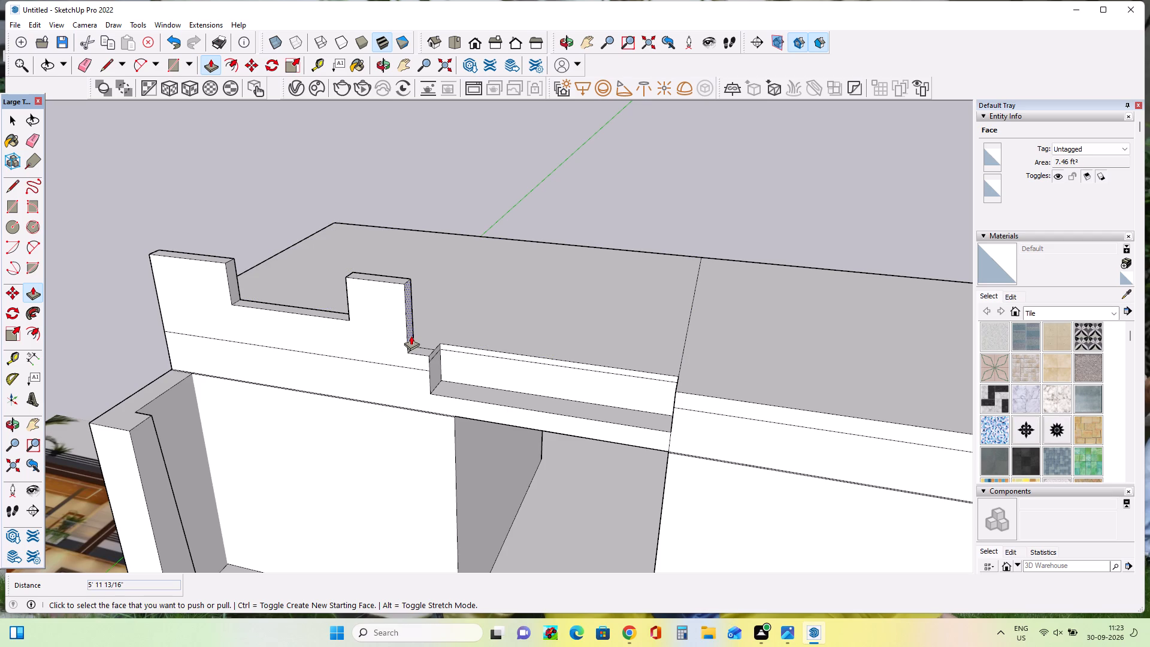
{"action": "left_click", "coordinate": [404, 335]}
Push/Pull the left block's inner side face back 1' 7 3/8" to widen the gap between the blocks.
{"action": "middle_click_drag", "start_coordinate": [452, 380], "coordinate": [613, 334]}
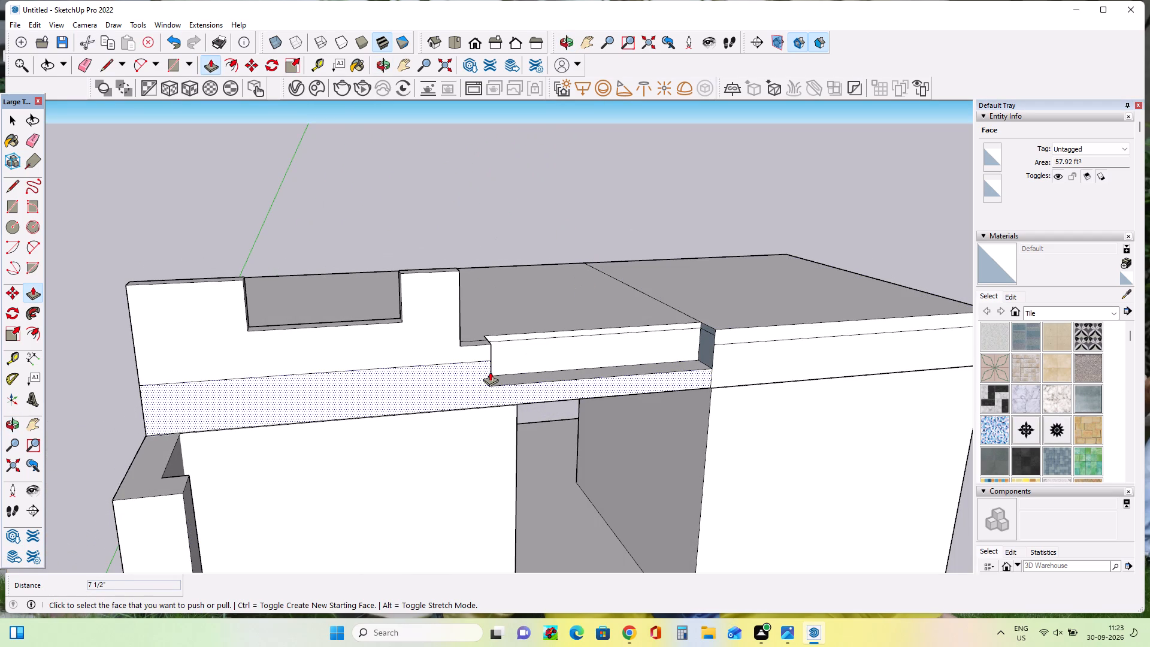
{"action": "middle_click_drag", "start_coordinate": [432, 356], "coordinate": [398, 445]}
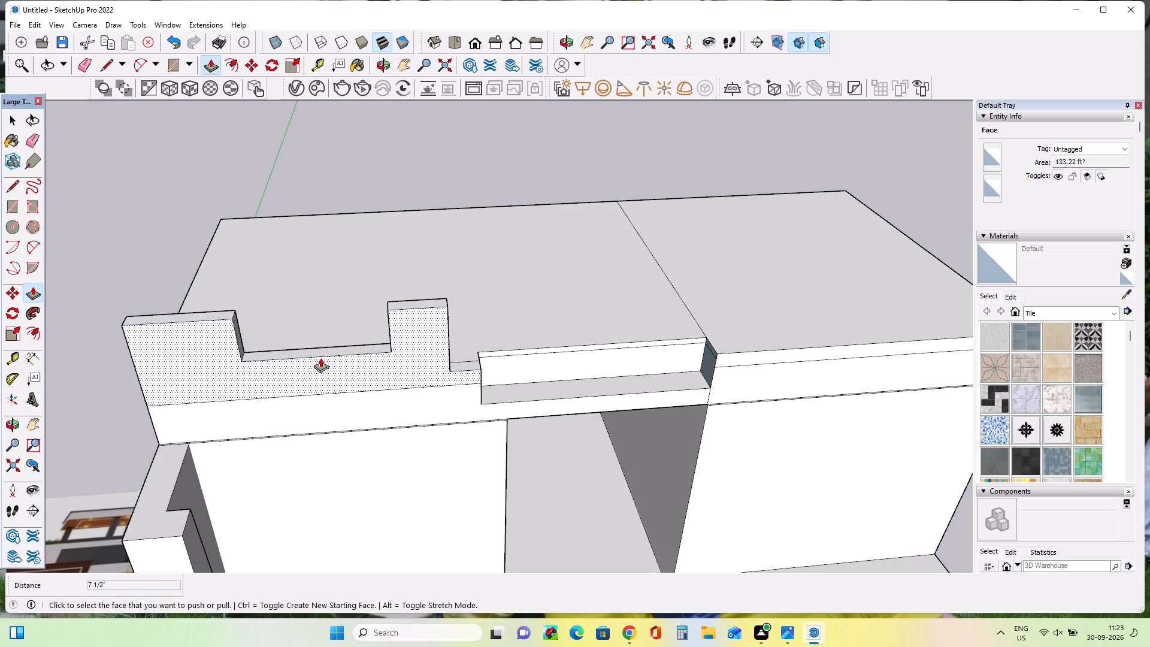
{"action": "left_click", "coordinate": [239, 341]}
{"action": "double_click", "coordinate": [217, 341]}
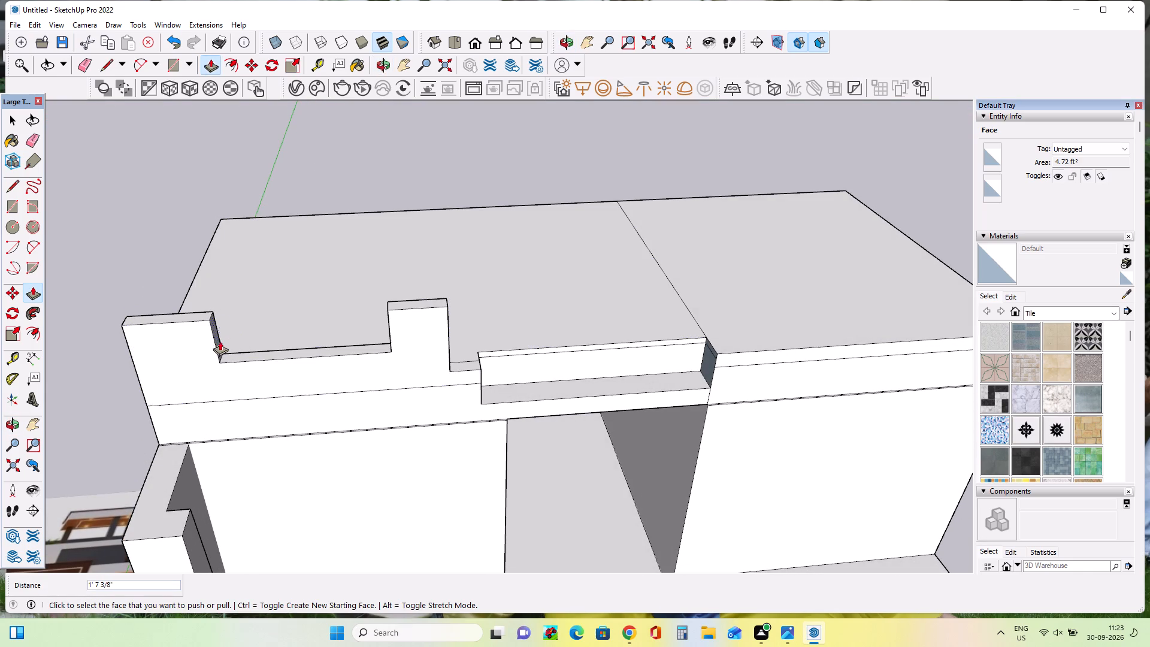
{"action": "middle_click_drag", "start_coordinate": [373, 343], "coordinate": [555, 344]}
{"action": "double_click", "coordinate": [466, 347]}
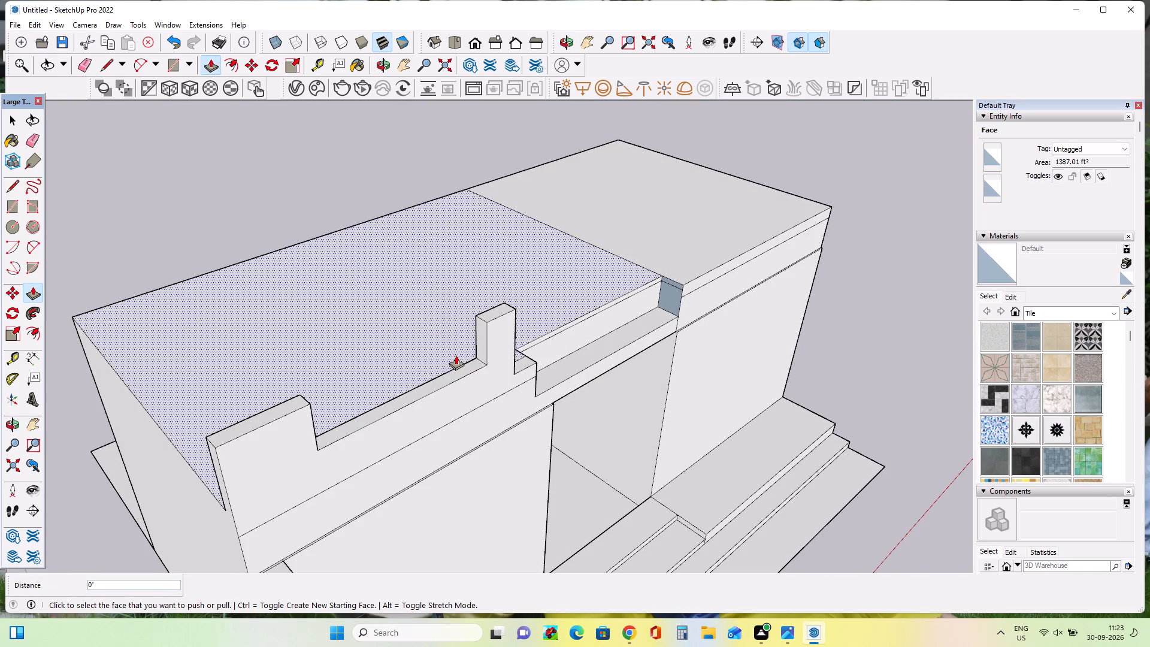
Push/Pull the right block's inner side face about 4' 9" toward the left block to widen it.
{"action": "left_click", "coordinate": [479, 341]}
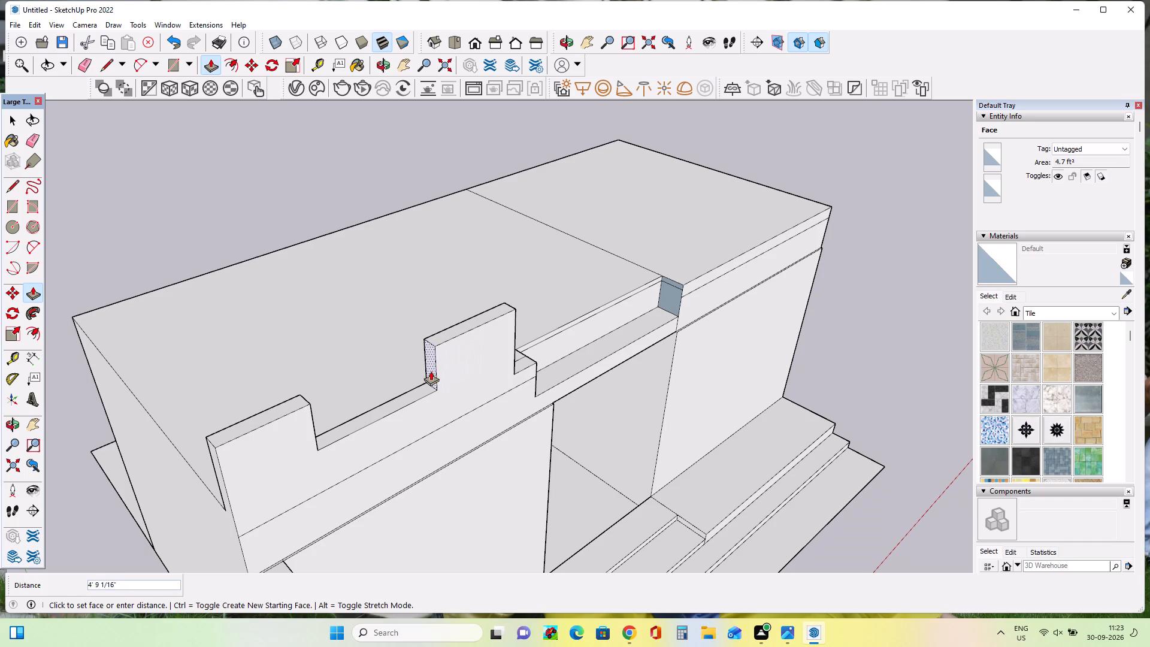
{"action": "left_click", "coordinate": [431, 371]}
Push/Pull the right block's outer side face above the low step inward 2' 6" to narrow the block.
{"action": "middle_click_drag", "start_coordinate": [555, 371], "coordinate": [272, 376]}
{"action": "left_click", "coordinate": [340, 300]}
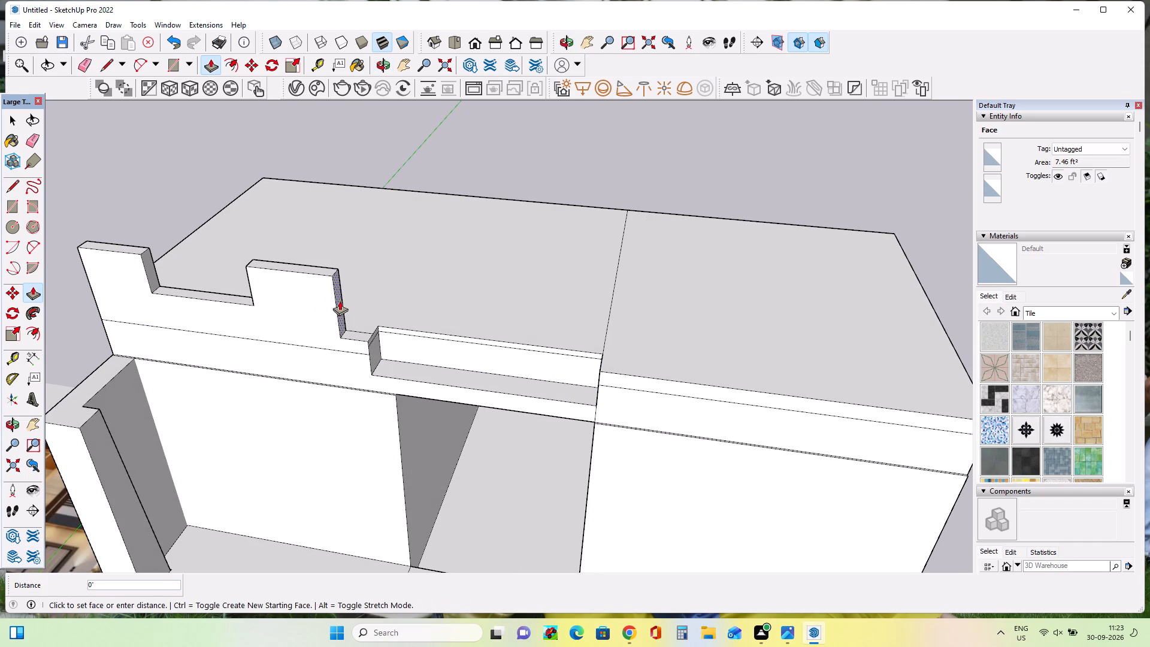
{"action": "double_click", "coordinate": [311, 304]}
Push/Pull the right block's top face 3/16" to align with the left block's top, then match the left top to it.
{"action": "middle_click_drag", "start_coordinate": [386, 318], "coordinate": [435, 294]}
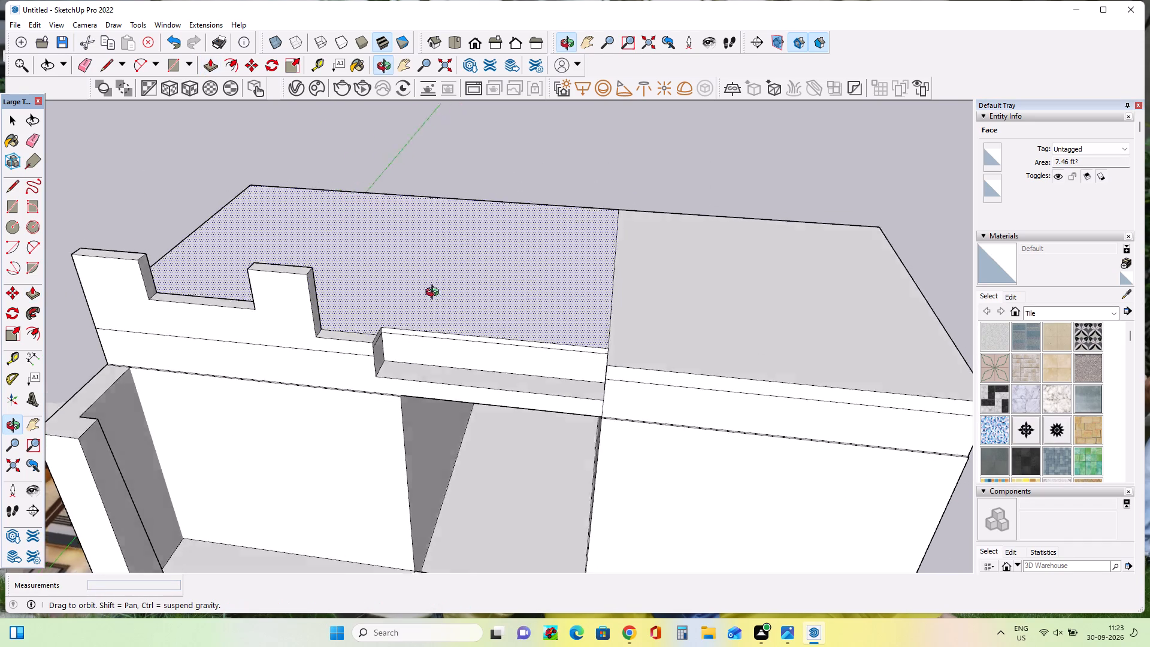
{"action": "middle_click_drag", "start_coordinate": [435, 294], "coordinate": [556, 226]}
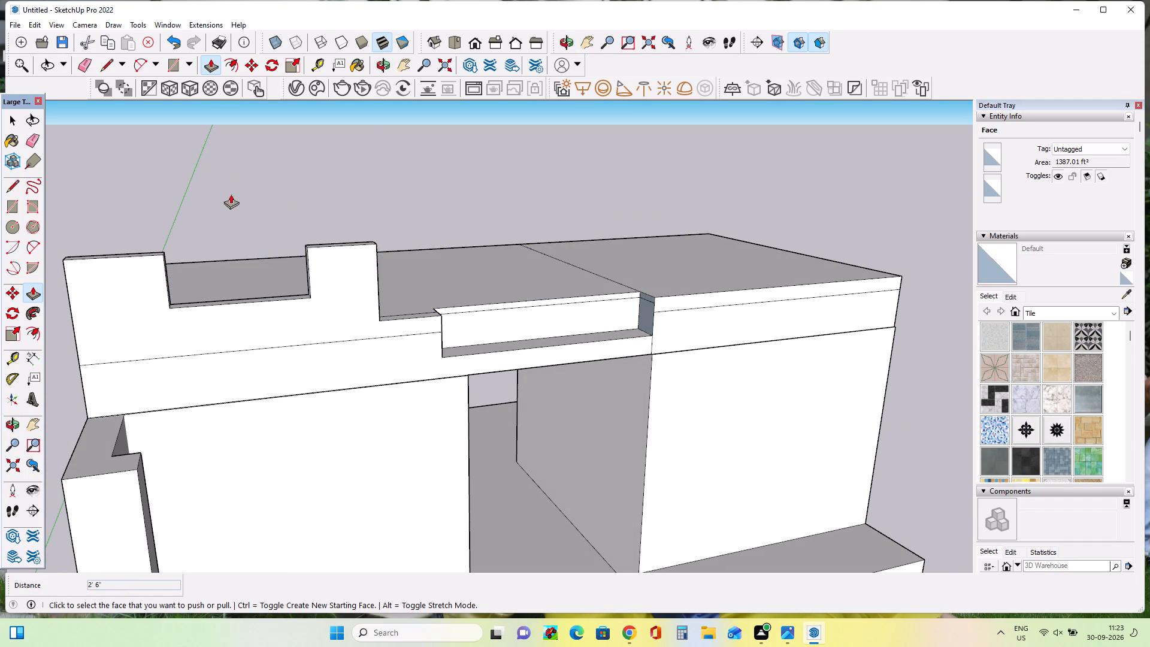
{"action": "middle_click_drag", "start_coordinate": [231, 194], "coordinate": [264, 332]}
{"action": "middle_click_drag", "start_coordinate": [270, 303], "coordinate": [275, 242]}
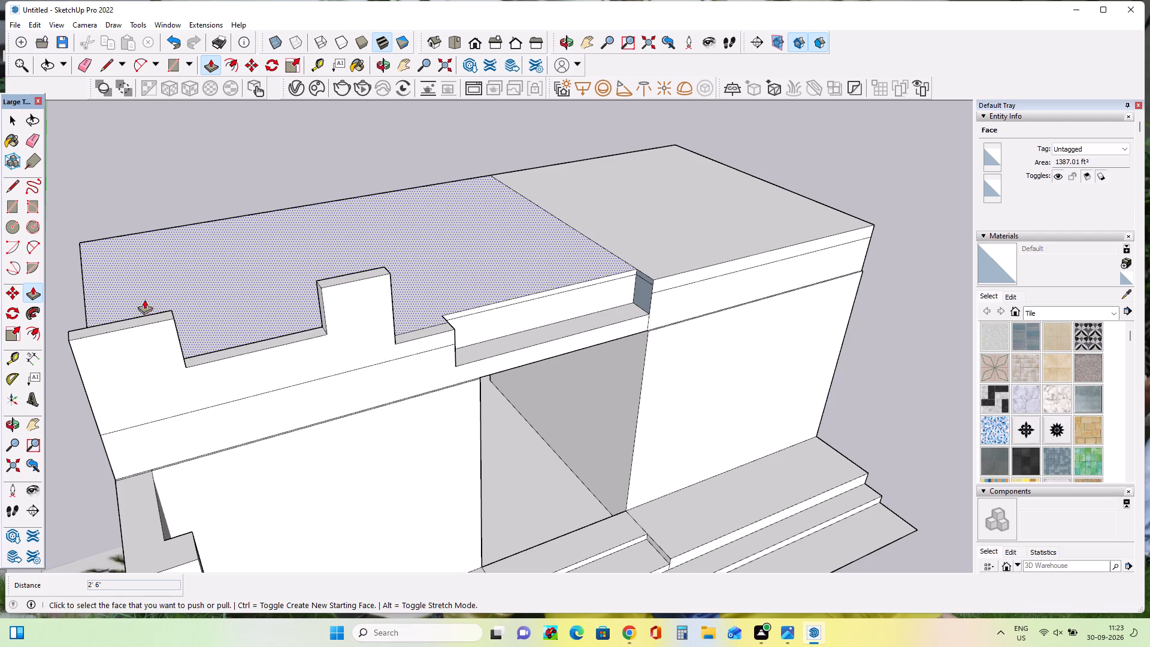
{"action": "left_click", "coordinate": [335, 277]}
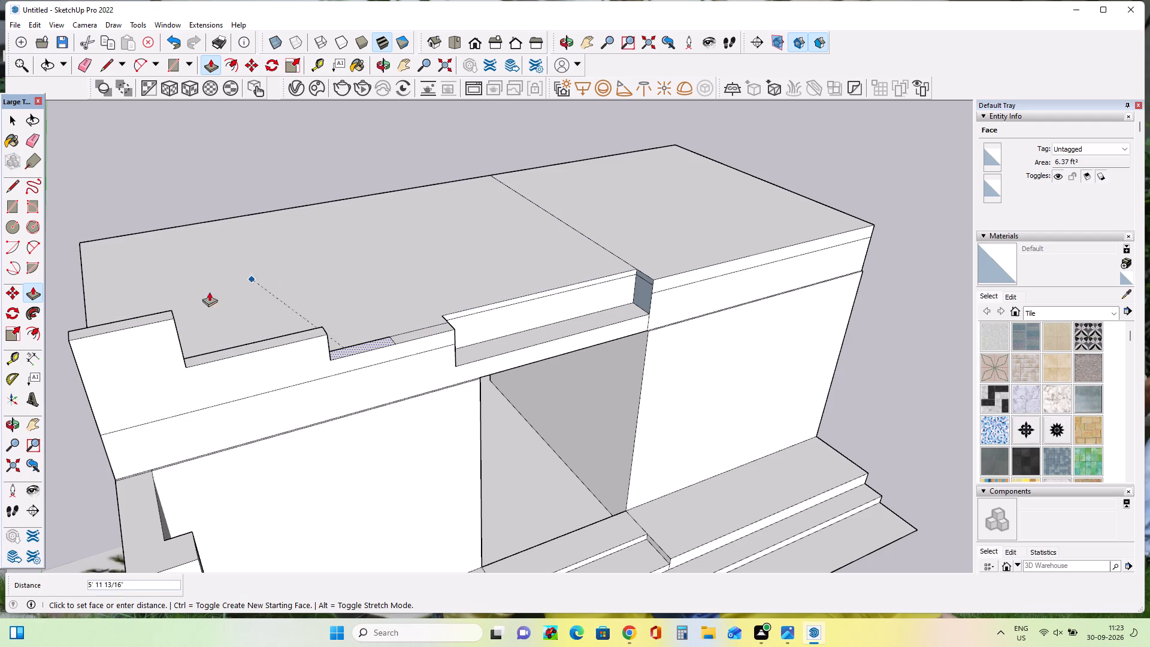
{"action": "double_click", "coordinate": [153, 315]}
{"action": "middle_click_drag", "start_coordinate": [314, 287], "coordinate": [267, 186]}
{"action": "scroll", "coordinate": [267, 186], "scroll_direction": "down", "scroll_amount": 3}
{"action": "middle_click_drag", "start_coordinate": [343, 199], "coordinate": [296, 231]}
{"action": "middle_click_drag", "start_coordinate": [188, 211], "coordinate": [192, 239]}
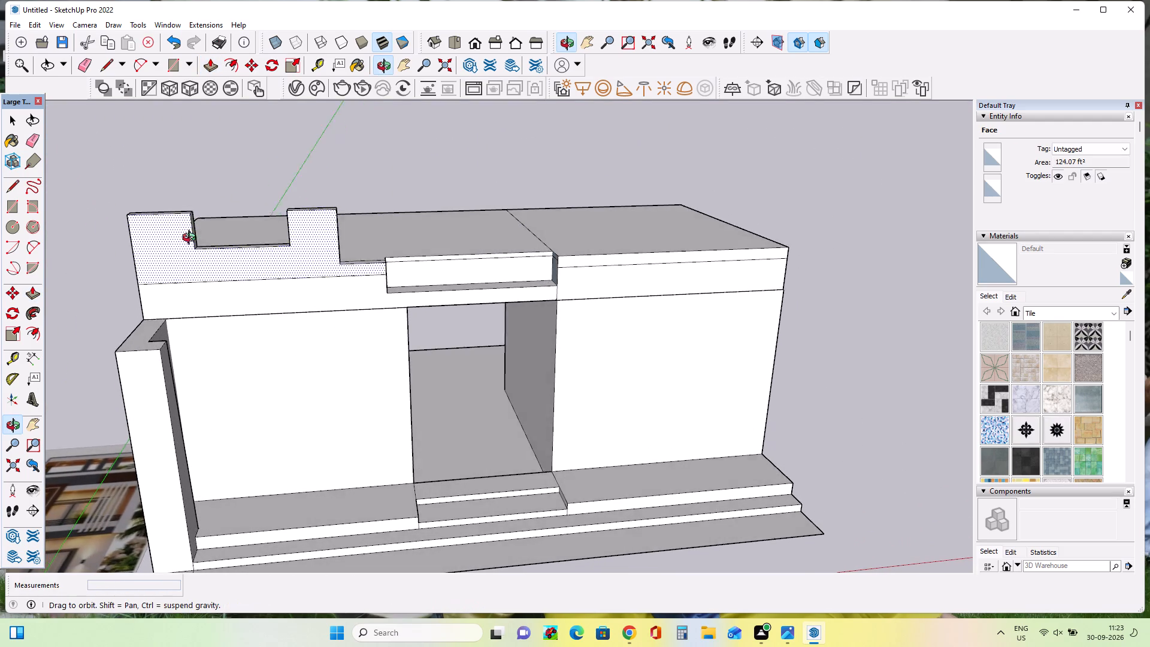
{"action": "middle_click_drag", "start_coordinate": [192, 239], "coordinate": [193, 250]}
{"action": "middle_click_drag", "start_coordinate": [180, 218], "coordinate": [191, 271]}
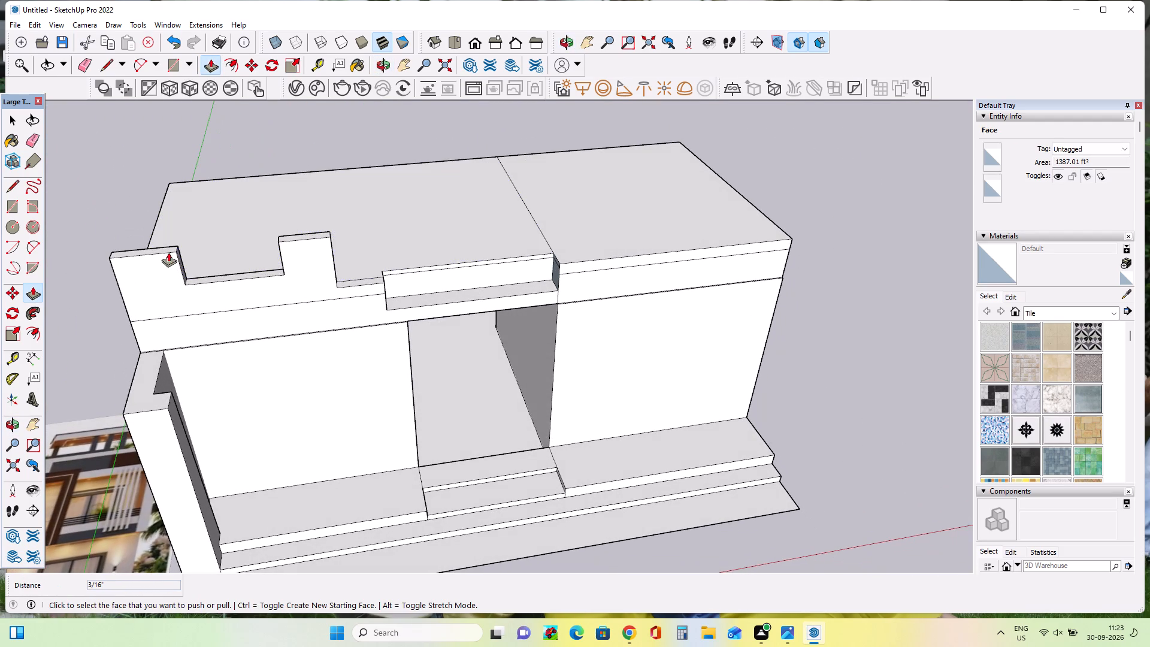
{"action": "left_click", "coordinate": [169, 250]}
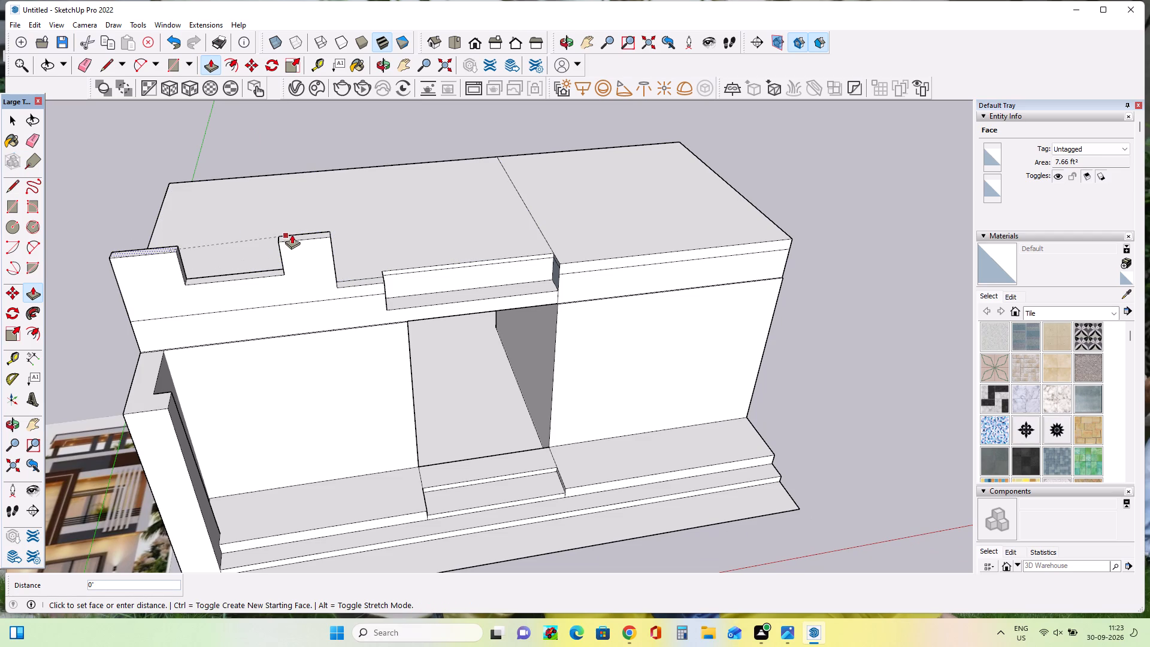
{"action": "double_click", "coordinate": [289, 235]}
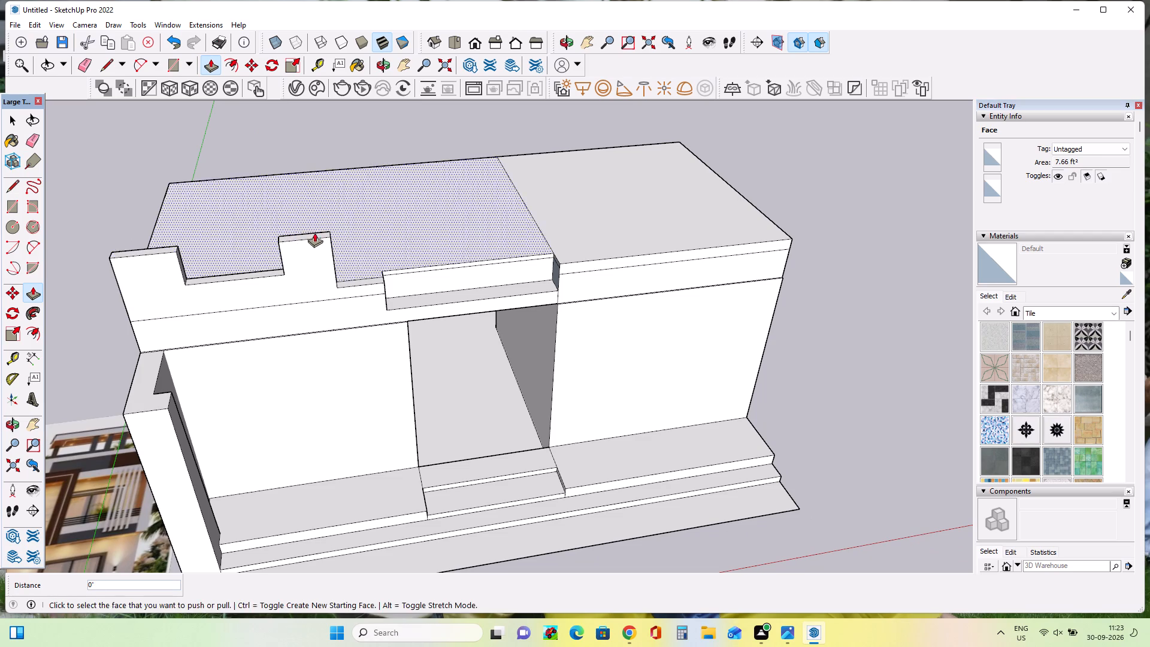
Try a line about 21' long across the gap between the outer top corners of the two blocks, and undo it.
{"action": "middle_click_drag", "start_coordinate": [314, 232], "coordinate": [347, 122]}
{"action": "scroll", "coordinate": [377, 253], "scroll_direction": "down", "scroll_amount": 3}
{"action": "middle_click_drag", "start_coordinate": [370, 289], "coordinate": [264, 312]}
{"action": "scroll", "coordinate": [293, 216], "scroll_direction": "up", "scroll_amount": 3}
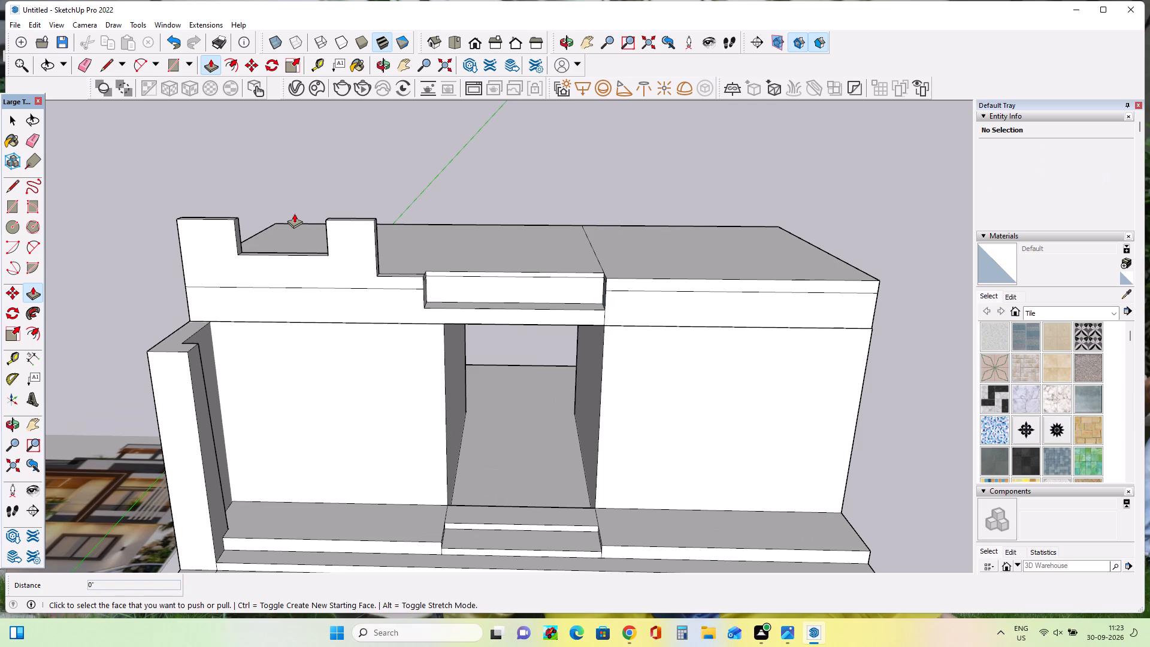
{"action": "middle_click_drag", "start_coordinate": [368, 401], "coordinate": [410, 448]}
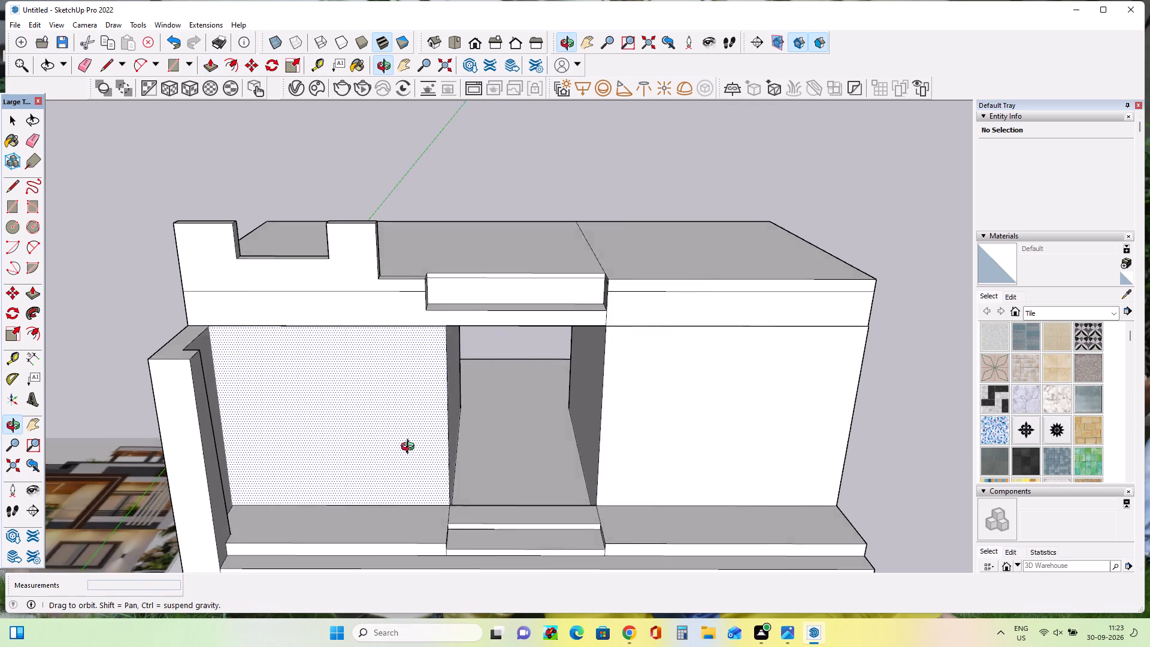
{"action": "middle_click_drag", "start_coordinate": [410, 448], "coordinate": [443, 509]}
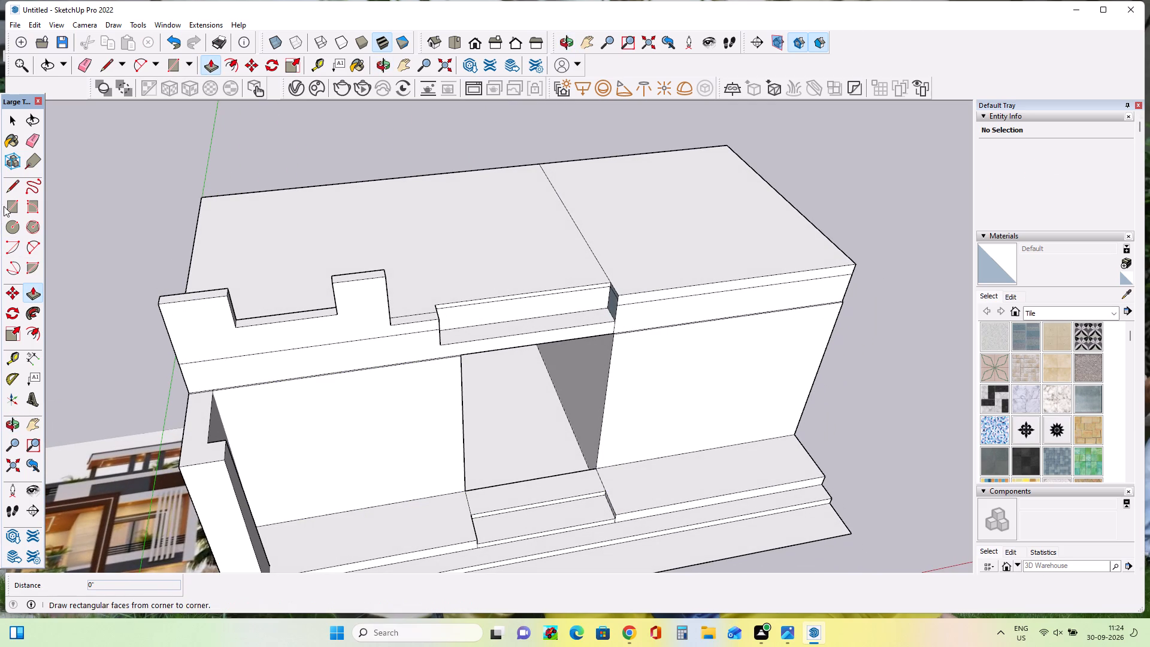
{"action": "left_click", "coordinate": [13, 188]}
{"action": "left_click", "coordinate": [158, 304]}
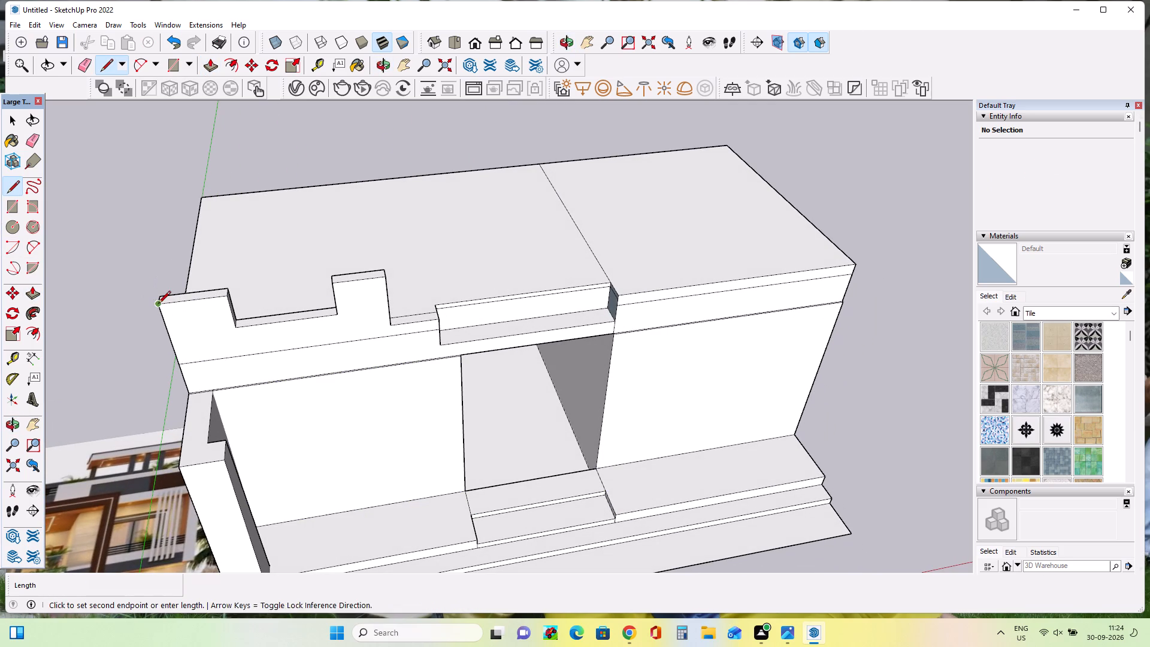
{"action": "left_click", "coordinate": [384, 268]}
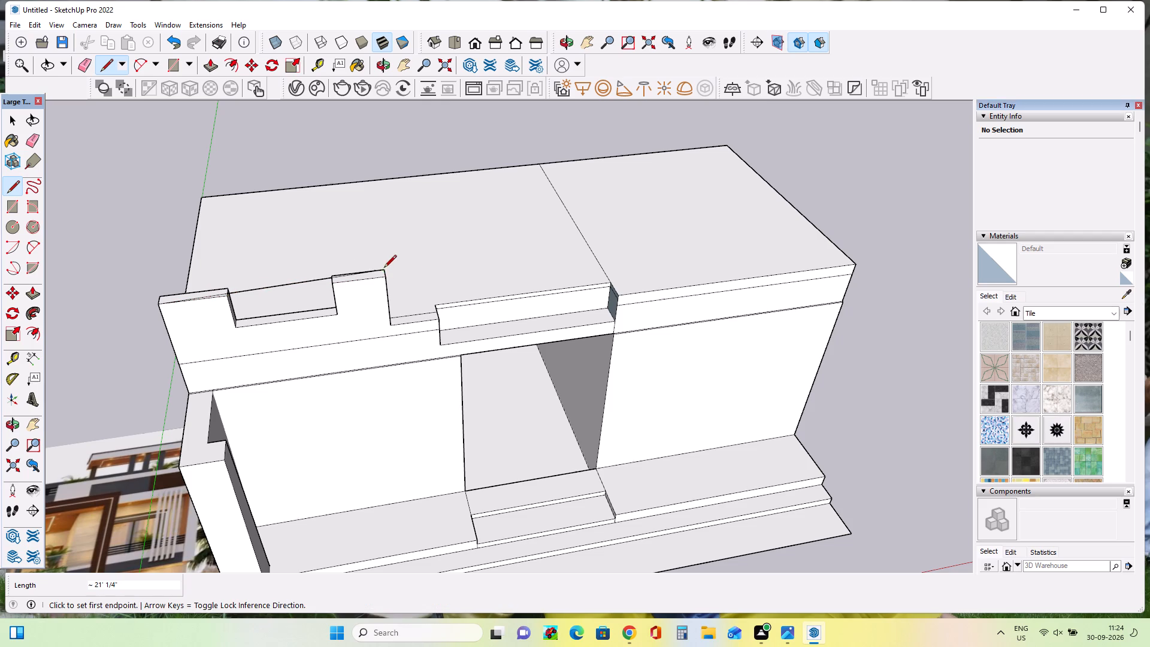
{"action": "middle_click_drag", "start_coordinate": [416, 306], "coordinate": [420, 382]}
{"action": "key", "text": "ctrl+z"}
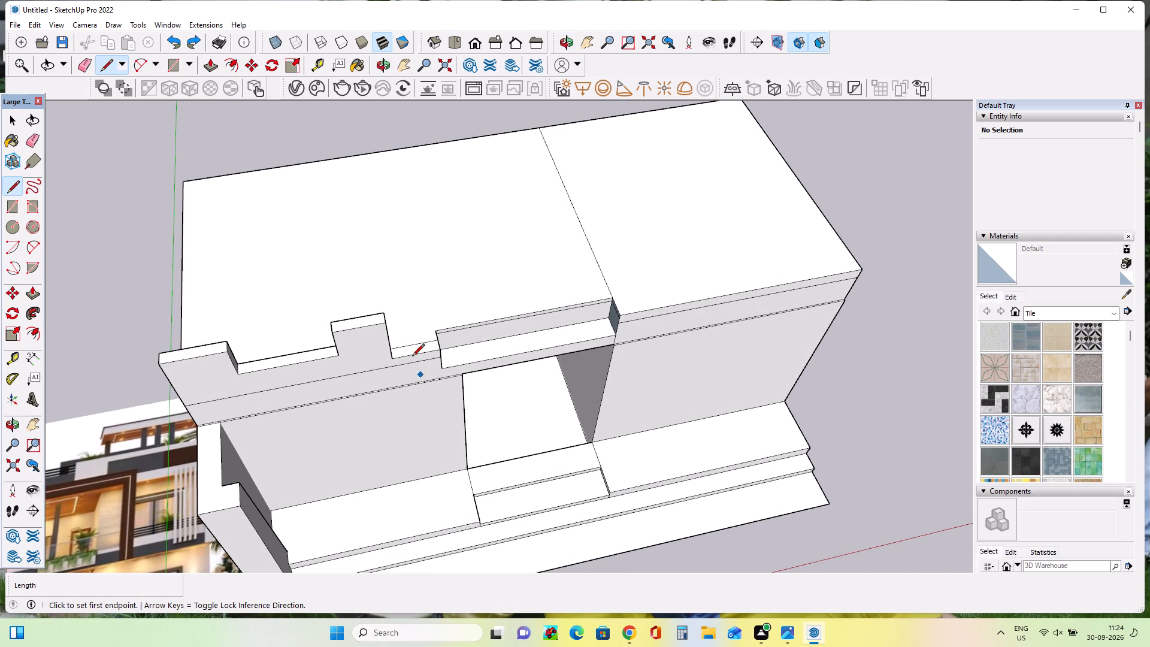
Trace lines about 1' 3" long, front to back, along the right block's outer top edge and both end edges of the left block's top.
{"action": "left_click", "coordinate": [383, 313]}
{"action": "left_click", "coordinate": [386, 324]}
{"action": "left_click", "coordinate": [156, 358]}
{"action": "left_click", "coordinate": [159, 368]}
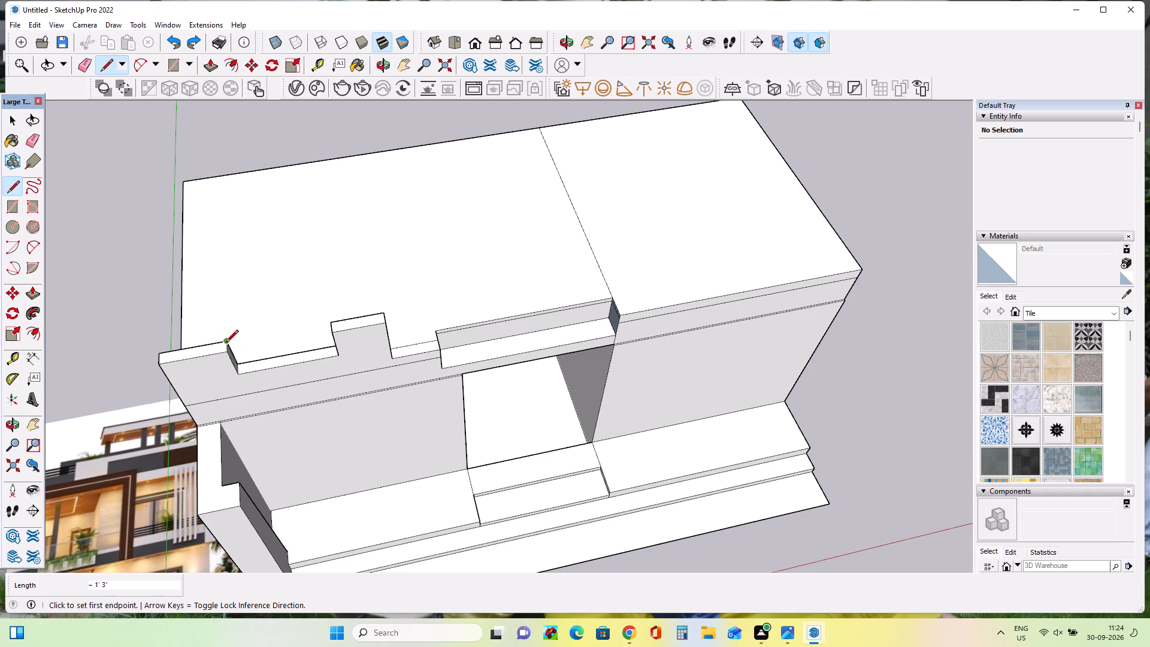
{"action": "left_click", "coordinate": [226, 343]}
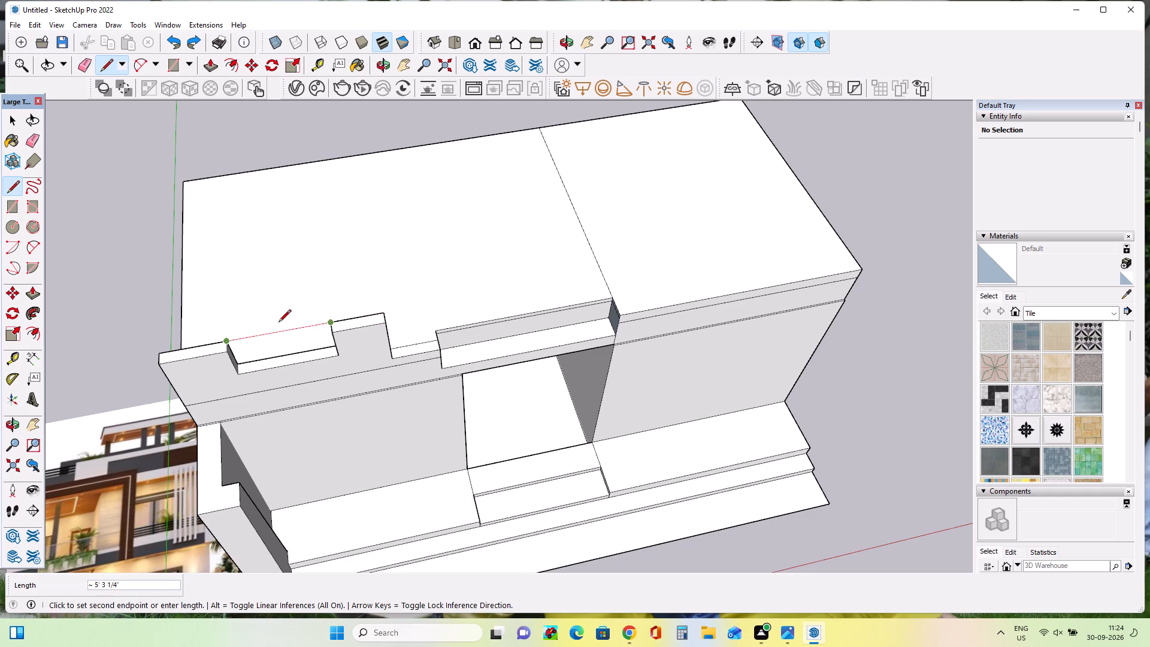
{"action": "left_click", "coordinate": [225, 351]}
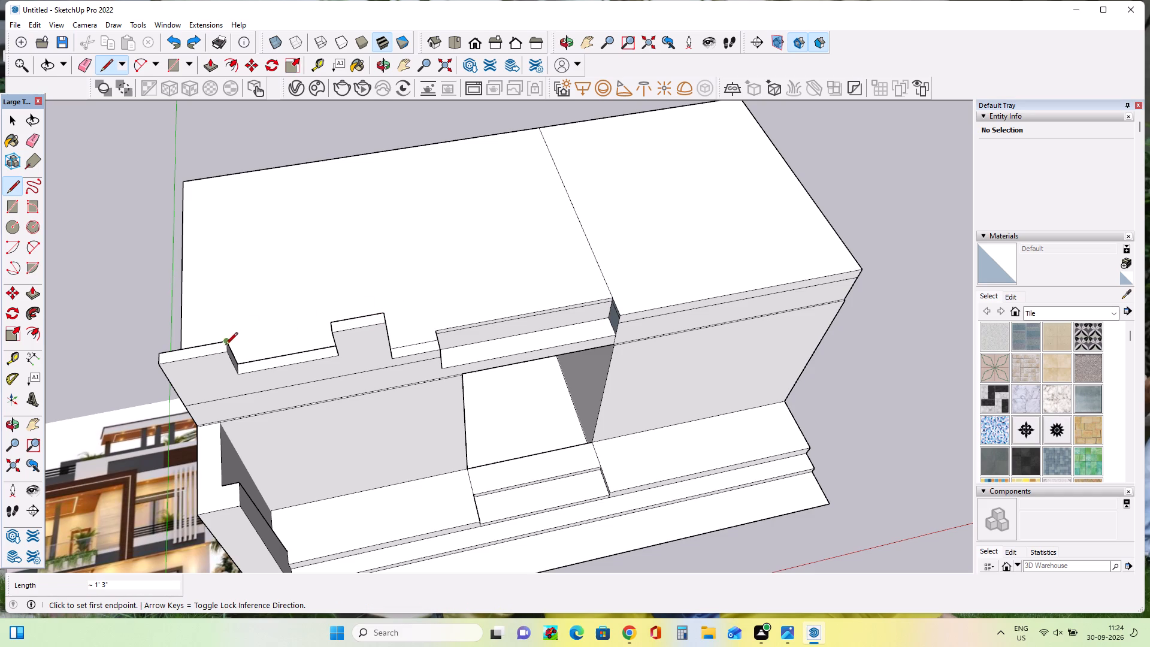
{"action": "left_click", "coordinate": [161, 356]}
{"action": "left_click", "coordinate": [160, 362]}
Push/Pull the left block's top face up 2' 8 3/4", and raise it by another 1' 5 15/16".
{"action": "left_click", "coordinate": [36, 297]}
{"action": "left_click", "coordinate": [216, 343]}
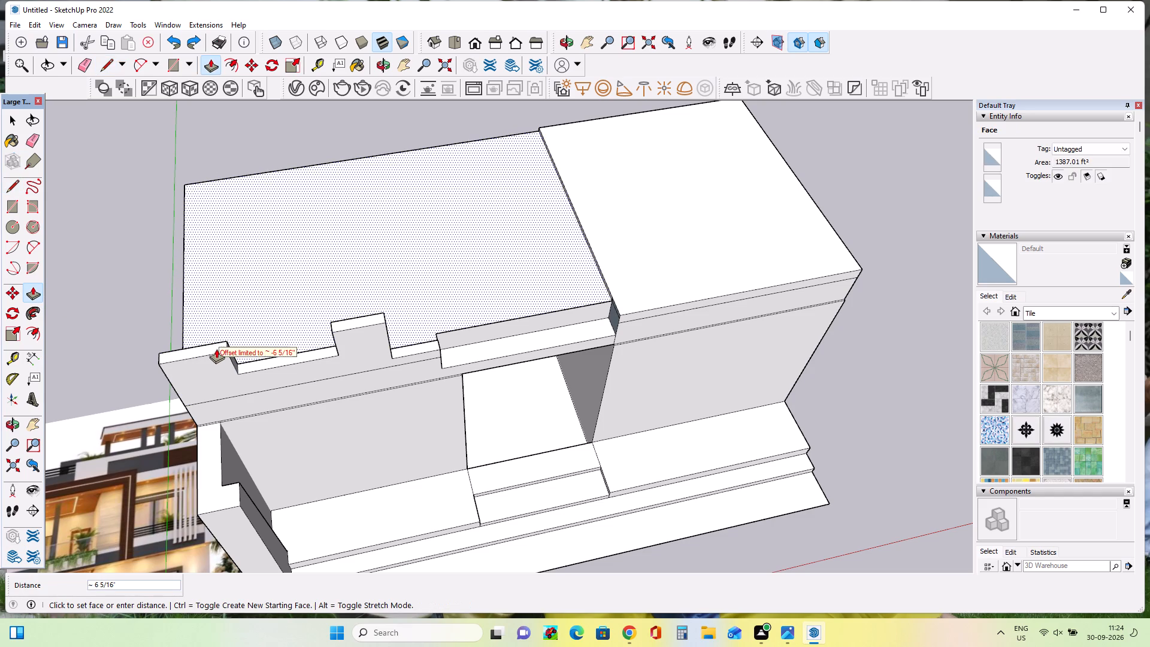
{"action": "key", "text": "Escape"}
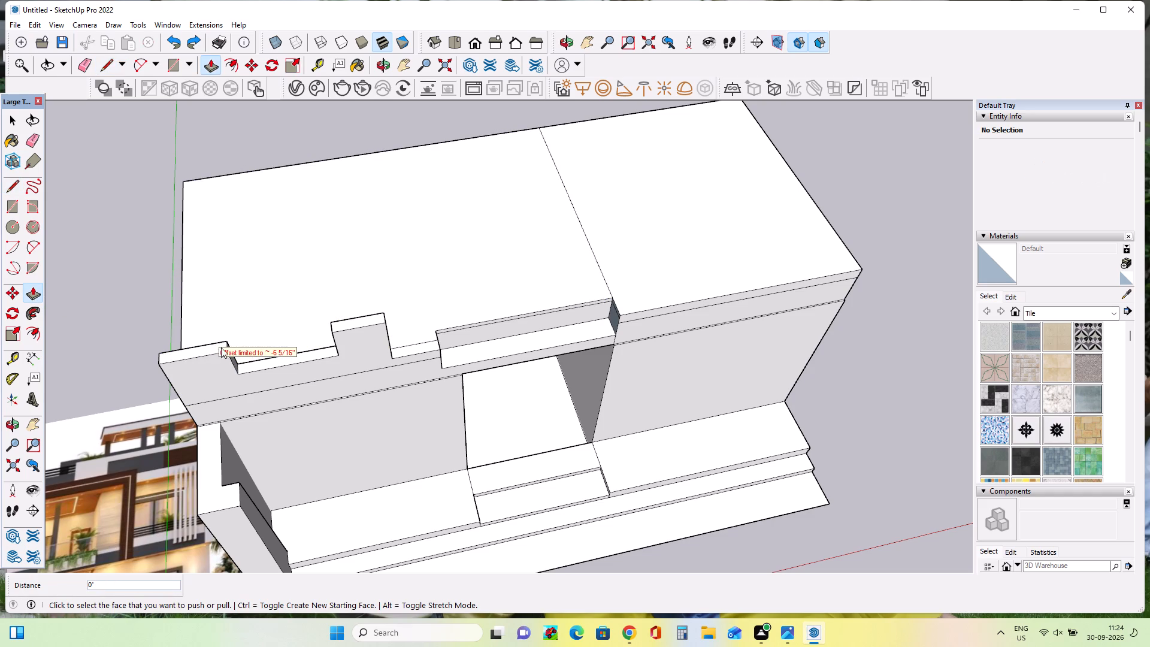
{"action": "left_click", "coordinate": [212, 352]}
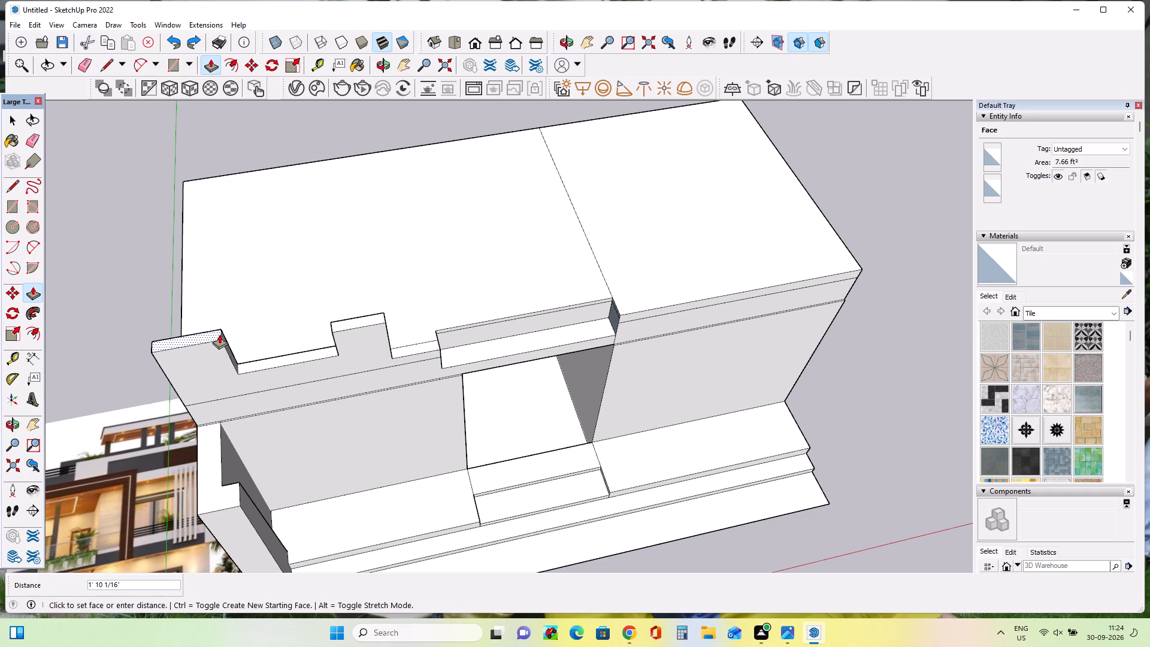
{"action": "left_click", "coordinate": [218, 328]}
{"action": "middle_click_drag", "start_coordinate": [277, 358], "coordinate": [116, 335]}
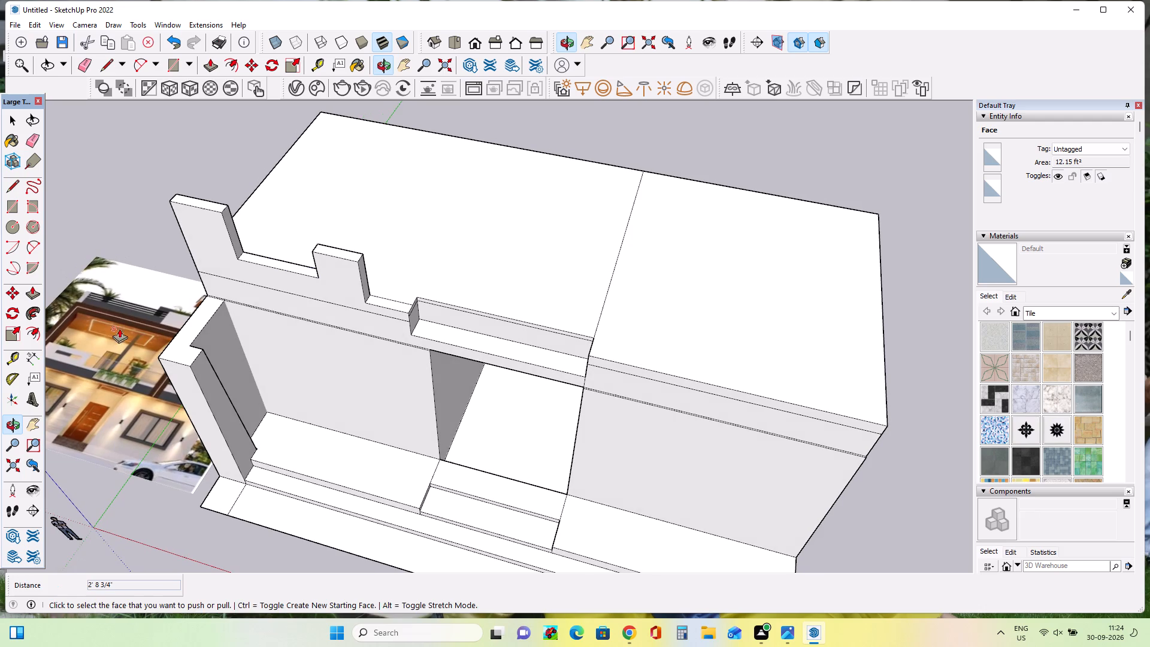
{"action": "left_click", "coordinate": [216, 203]}
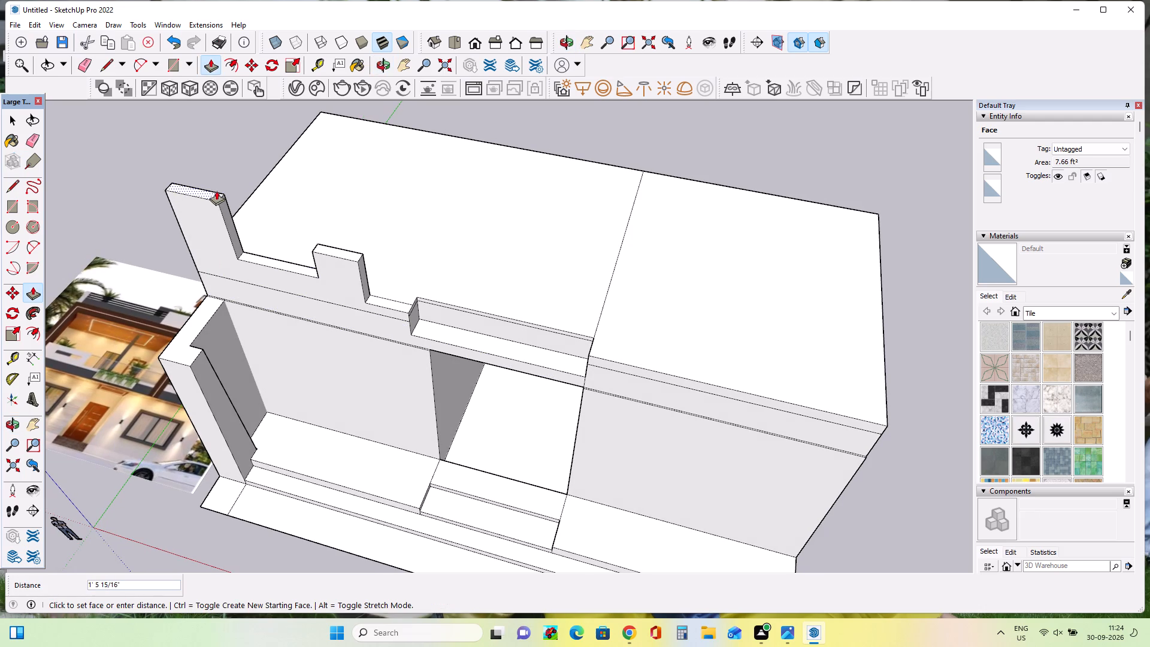
{"action": "left_click", "coordinate": [216, 191]}
Draw a line about 1' 3" long across the left block's inner side face, from its front edge to its back edge.
{"action": "left_click", "coordinate": [13, 188]}
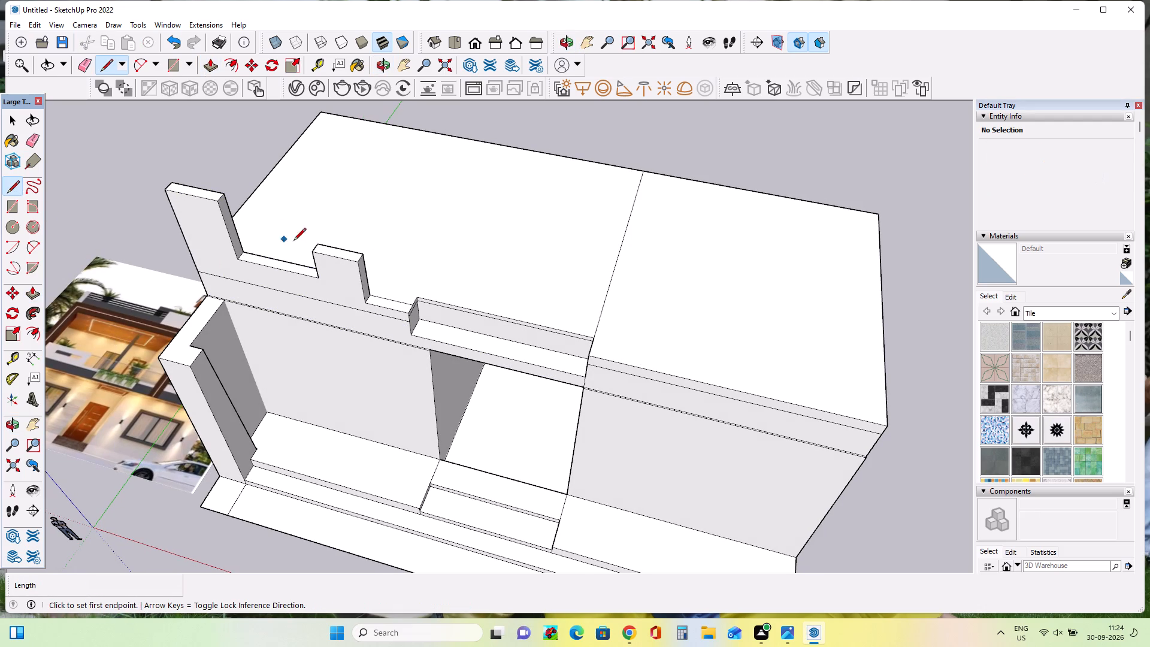
{"action": "left_click", "coordinate": [230, 235]}
{"action": "double_click", "coordinate": [238, 226]}
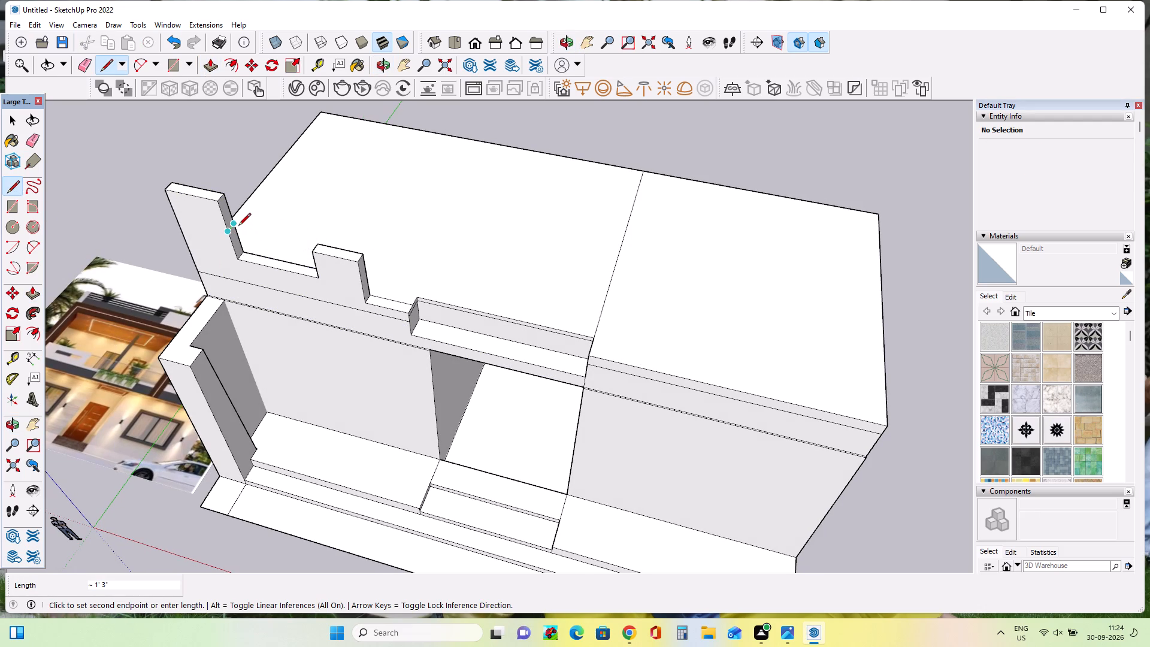
{"action": "key", "text": "space"}
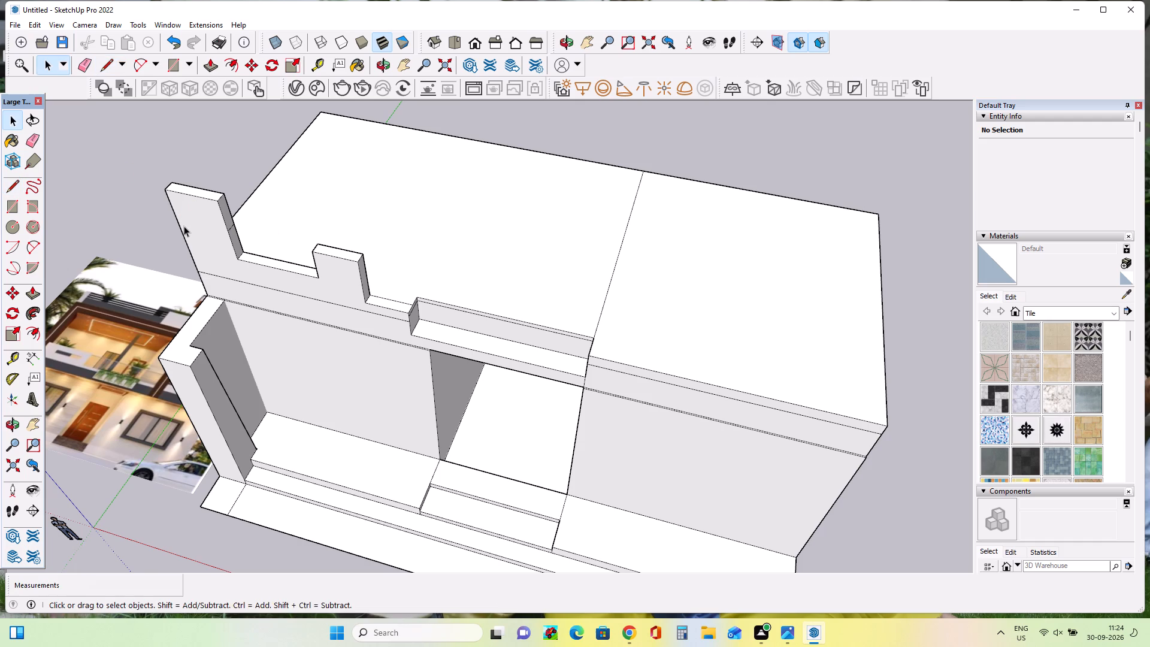
Push/Pull the left block's upper inner side face 15' 1/4" to bridge the gap, ending at the right block's outer side.
{"action": "left_click", "coordinate": [32, 295]}
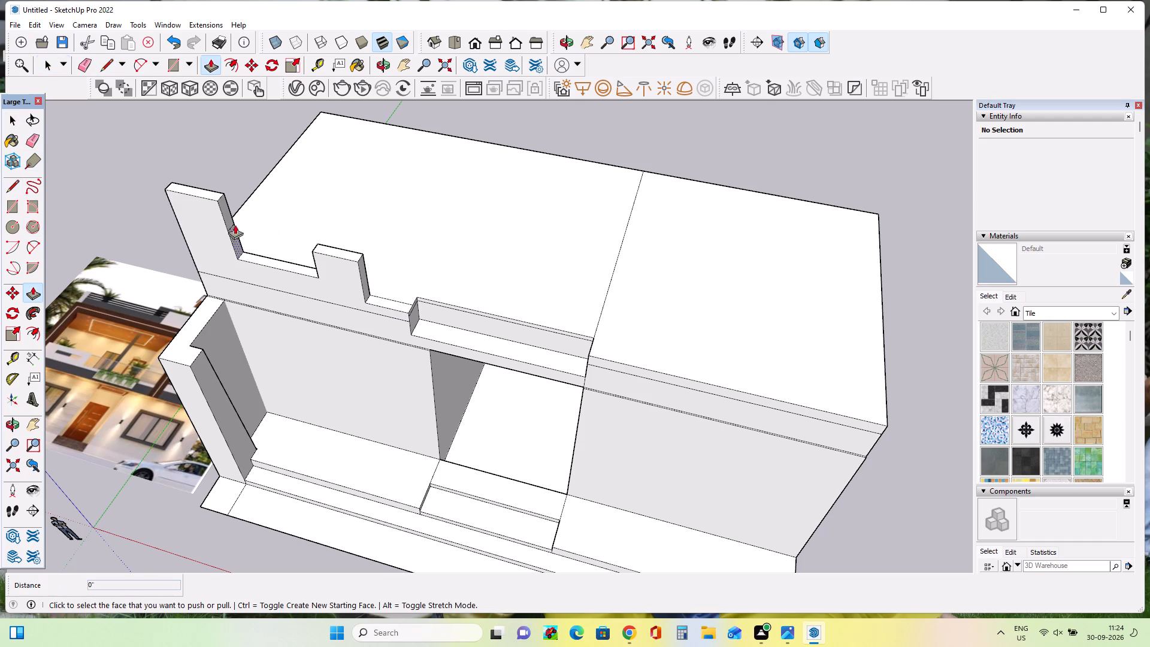
{"action": "left_click", "coordinate": [228, 210]}
{"action": "left_click", "coordinate": [360, 241]}
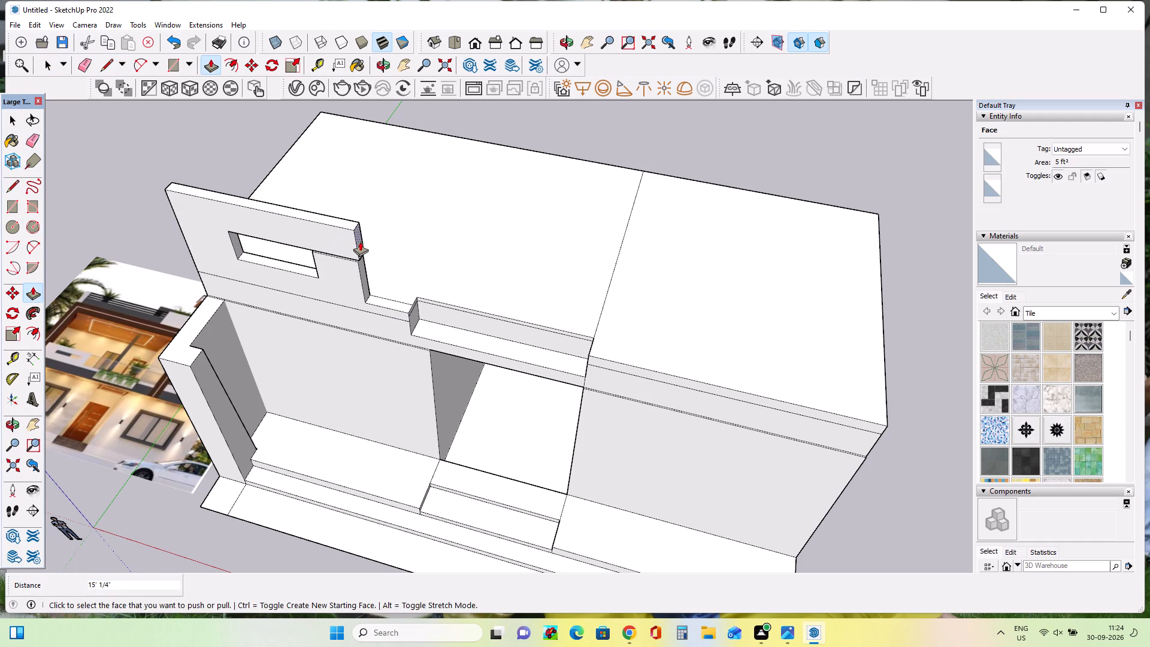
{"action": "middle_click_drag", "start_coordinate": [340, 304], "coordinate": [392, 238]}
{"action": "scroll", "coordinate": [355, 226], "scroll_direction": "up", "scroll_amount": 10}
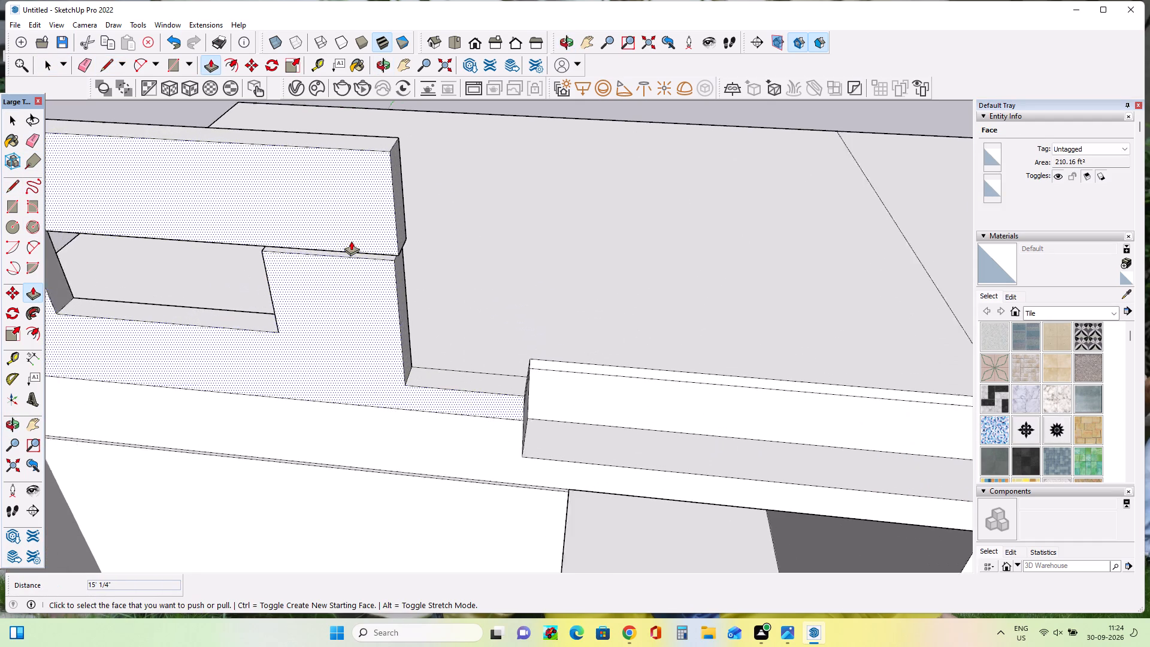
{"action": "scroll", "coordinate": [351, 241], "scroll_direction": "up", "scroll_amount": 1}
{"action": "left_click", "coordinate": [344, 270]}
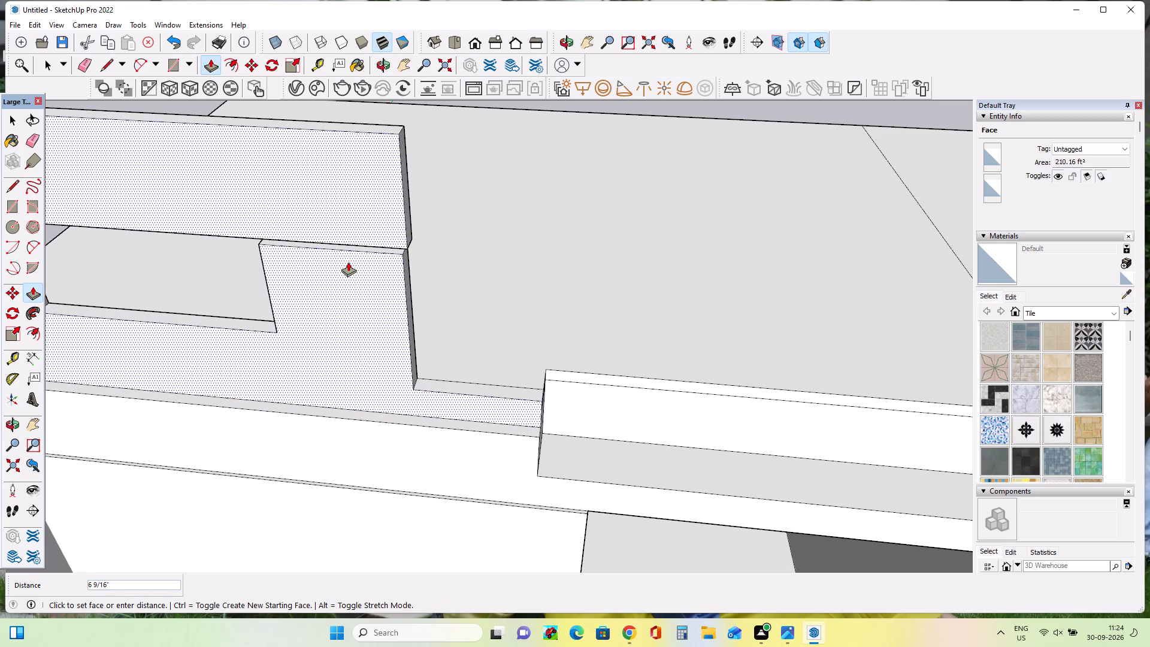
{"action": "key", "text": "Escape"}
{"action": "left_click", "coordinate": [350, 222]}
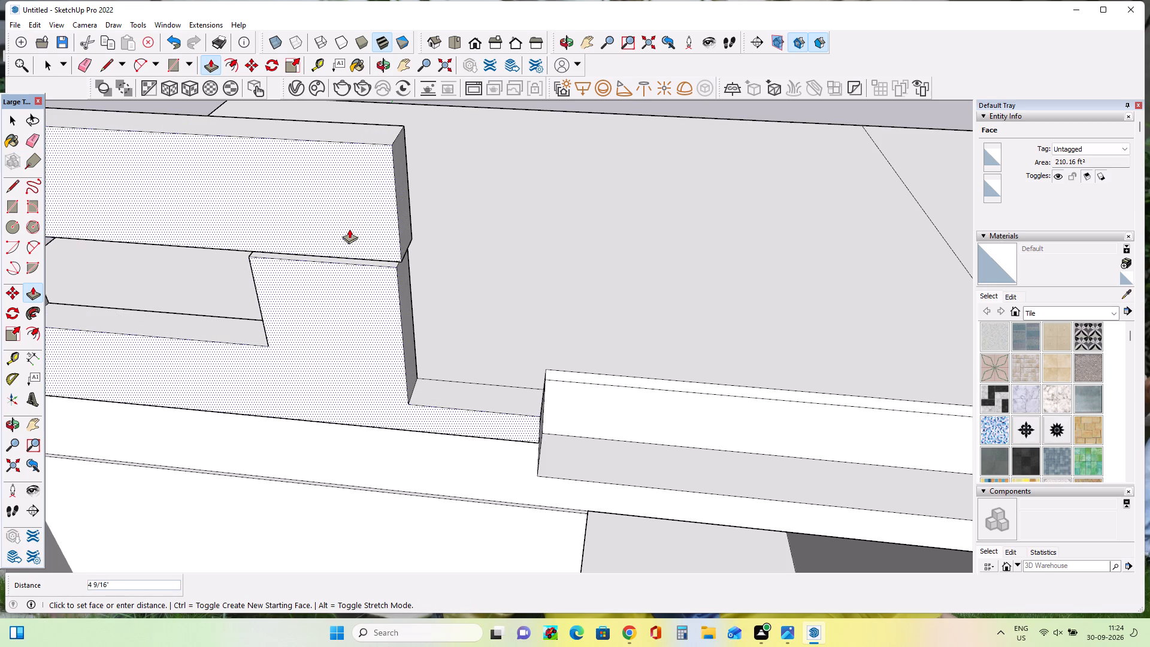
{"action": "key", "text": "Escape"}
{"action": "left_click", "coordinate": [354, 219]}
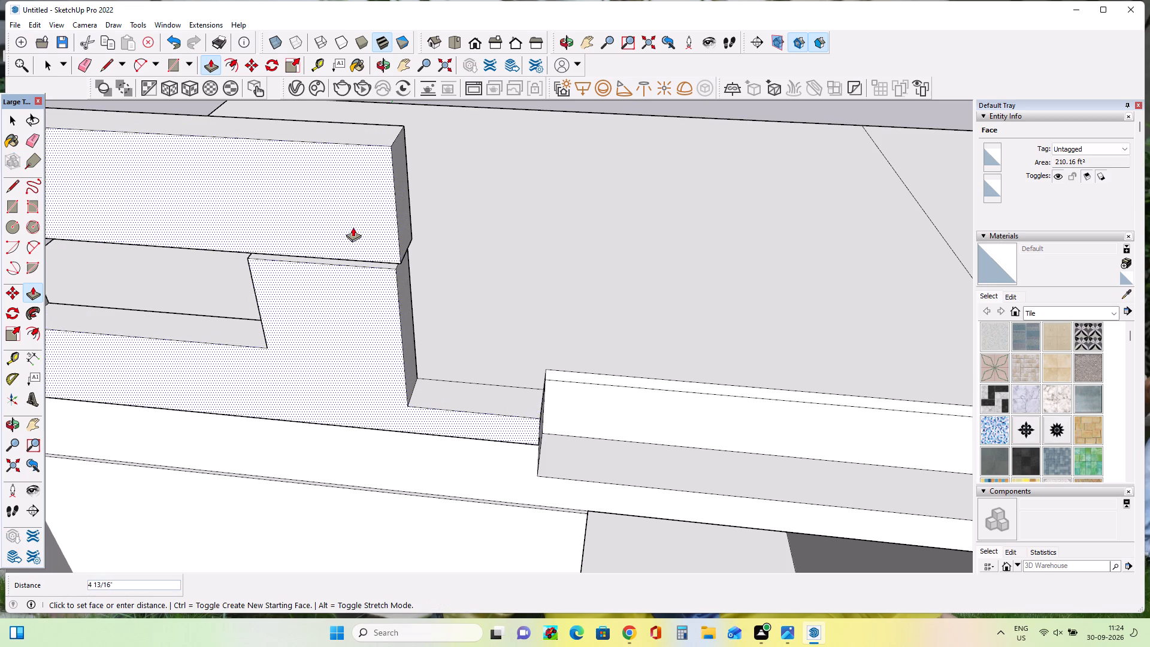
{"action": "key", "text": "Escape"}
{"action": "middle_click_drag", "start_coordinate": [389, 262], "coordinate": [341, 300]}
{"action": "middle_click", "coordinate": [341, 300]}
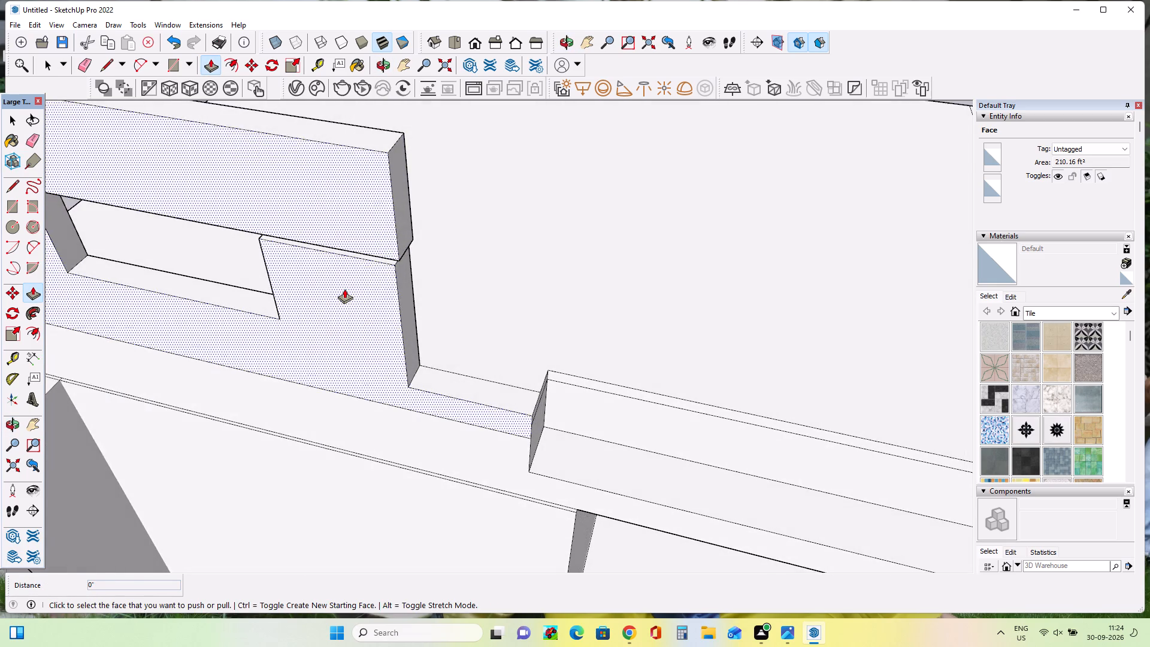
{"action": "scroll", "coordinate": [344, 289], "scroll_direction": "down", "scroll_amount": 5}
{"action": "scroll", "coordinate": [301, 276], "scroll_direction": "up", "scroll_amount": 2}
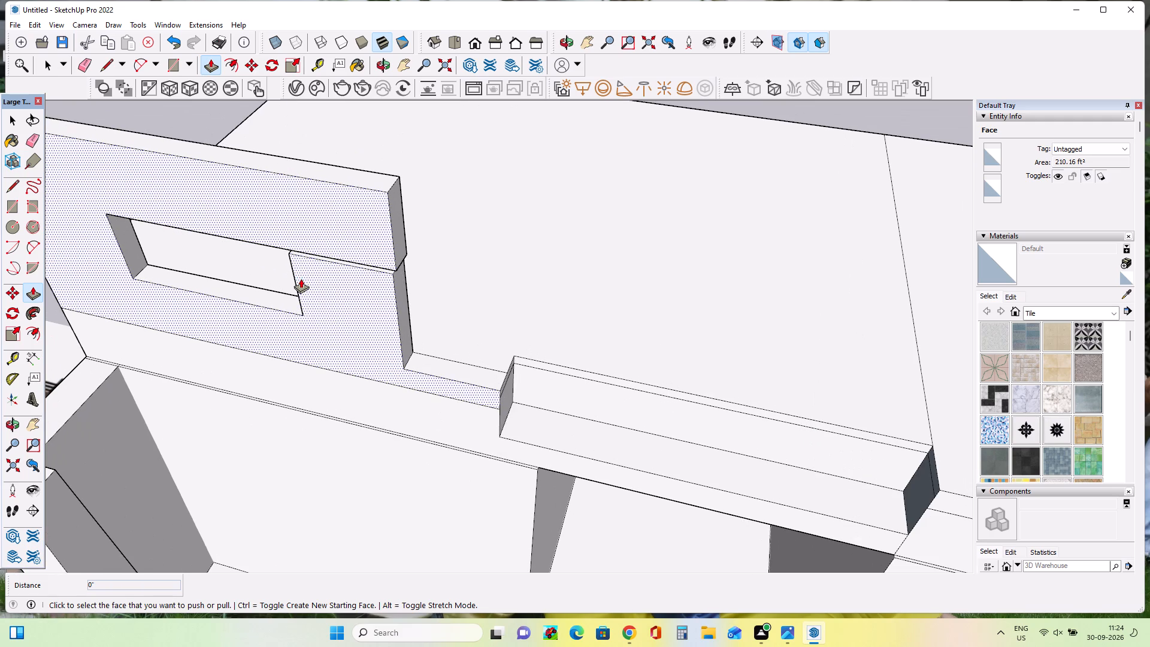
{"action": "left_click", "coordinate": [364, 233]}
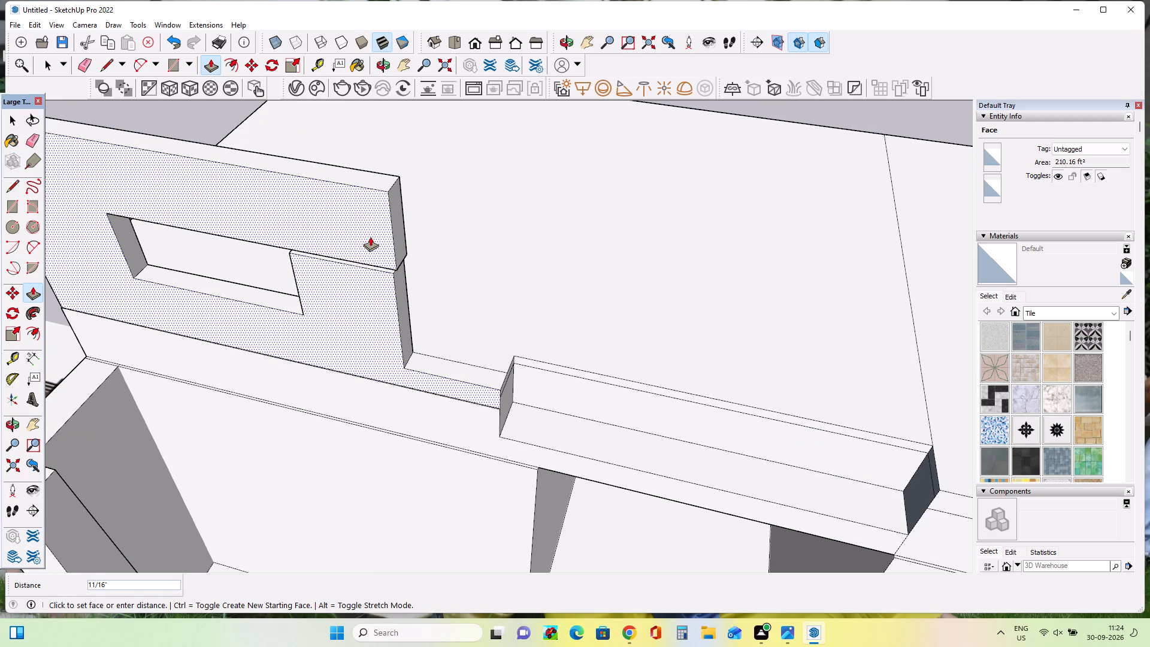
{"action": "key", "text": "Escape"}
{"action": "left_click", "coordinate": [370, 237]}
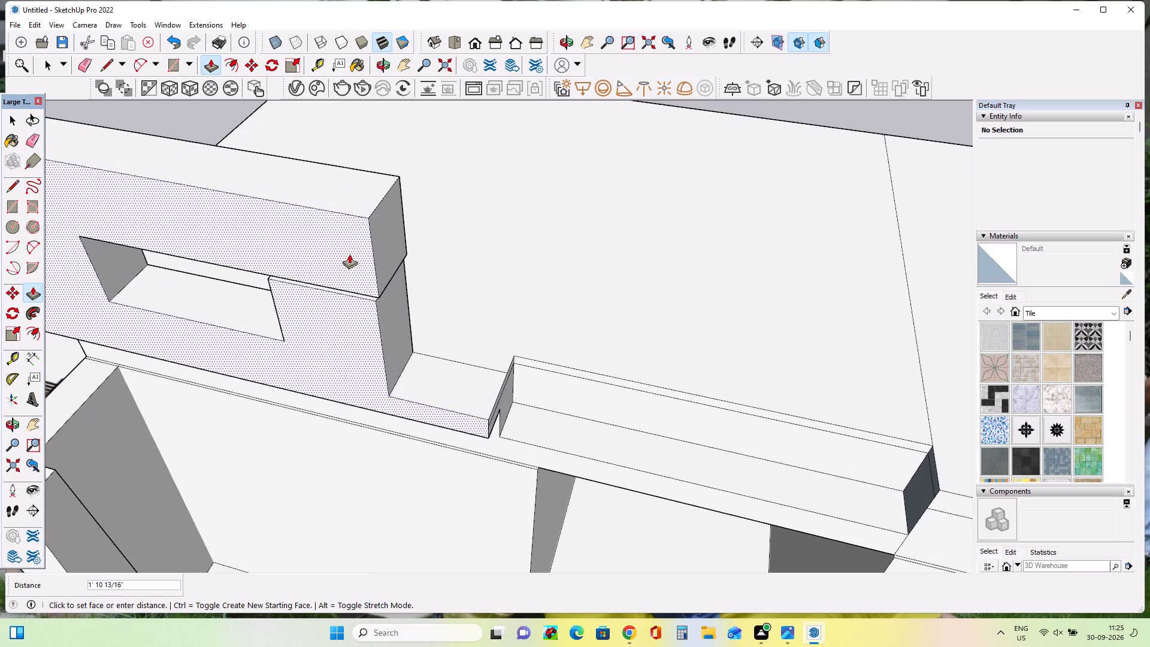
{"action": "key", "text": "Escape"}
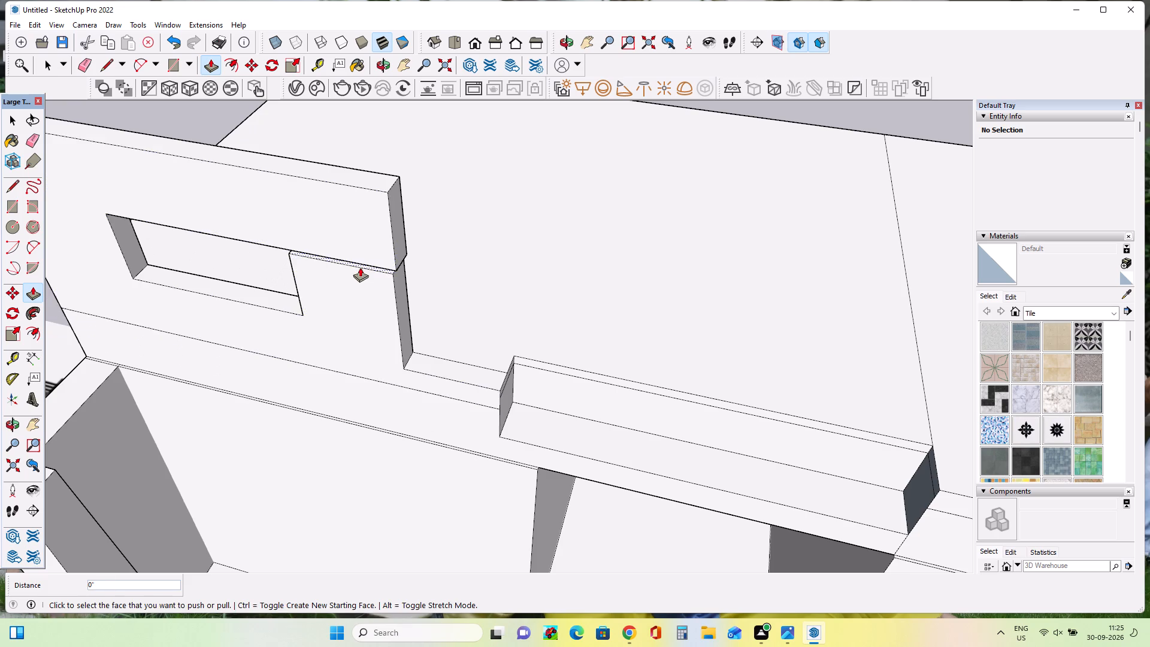
Push/Pull the right block's narrow top face up 2 5/8" to meet the bridge, and the bridge's end face in about 2 1/8", flush with the block.
{"action": "scroll", "coordinate": [360, 268], "scroll_direction": "up", "scroll_amount": 6}
{"action": "left_click", "coordinate": [372, 264]}
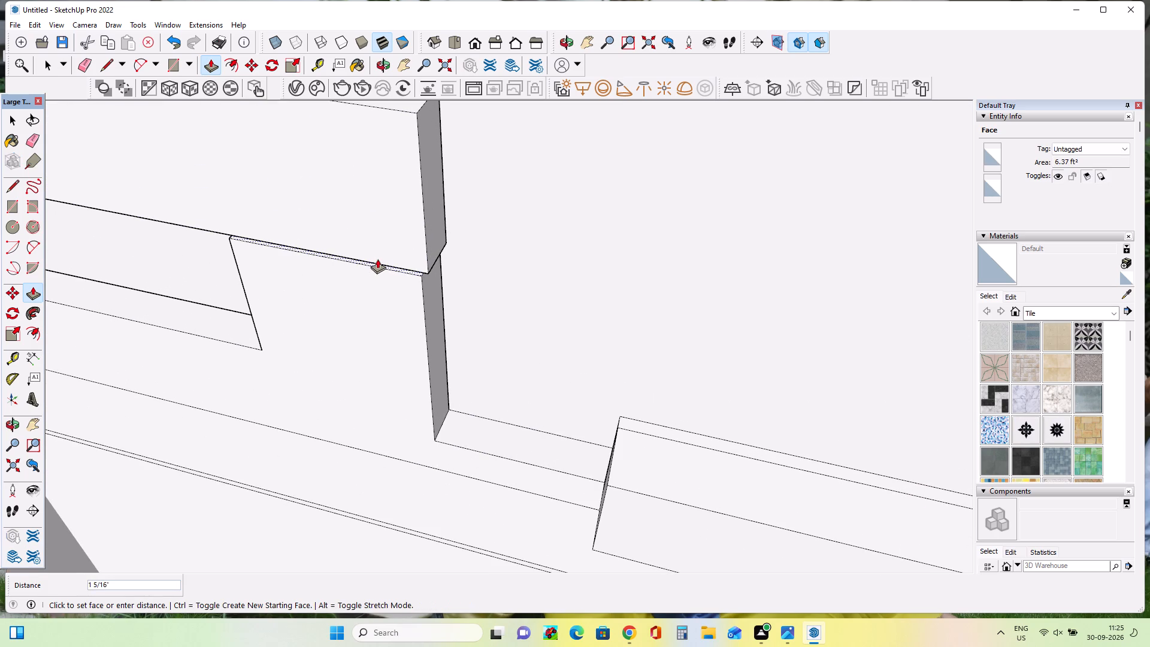
{"action": "left_click", "coordinate": [383, 253]}
{"action": "scroll", "coordinate": [375, 299], "scroll_direction": "down", "scroll_amount": 3}
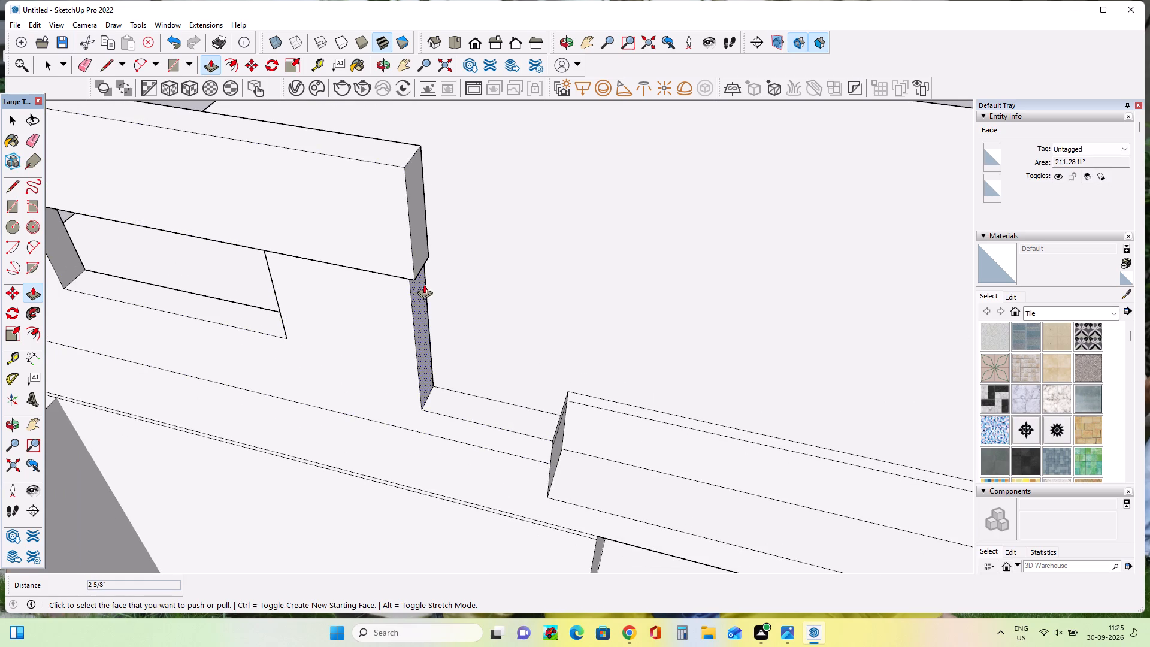
{"action": "left_click", "coordinate": [423, 259]}
{"action": "left_click", "coordinate": [419, 277]}
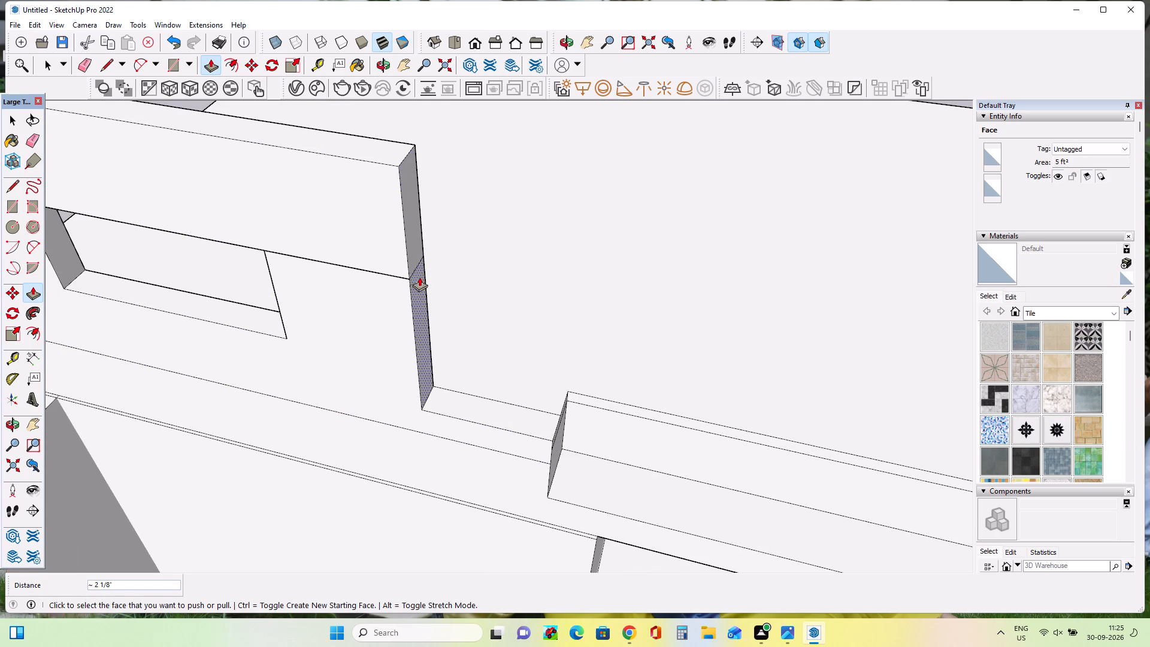
Erase the leftover edge between the bridge and the right block on the raised parapet's front face.
{"action": "scroll", "coordinate": [308, 338], "scroll_direction": "down", "scroll_amount": 7}
{"action": "middle_click_drag", "start_coordinate": [318, 326], "coordinate": [446, 211]}
{"action": "scroll", "coordinate": [446, 211], "scroll_direction": "down", "scroll_amount": 1}
{"action": "left_click", "coordinate": [37, 141]}
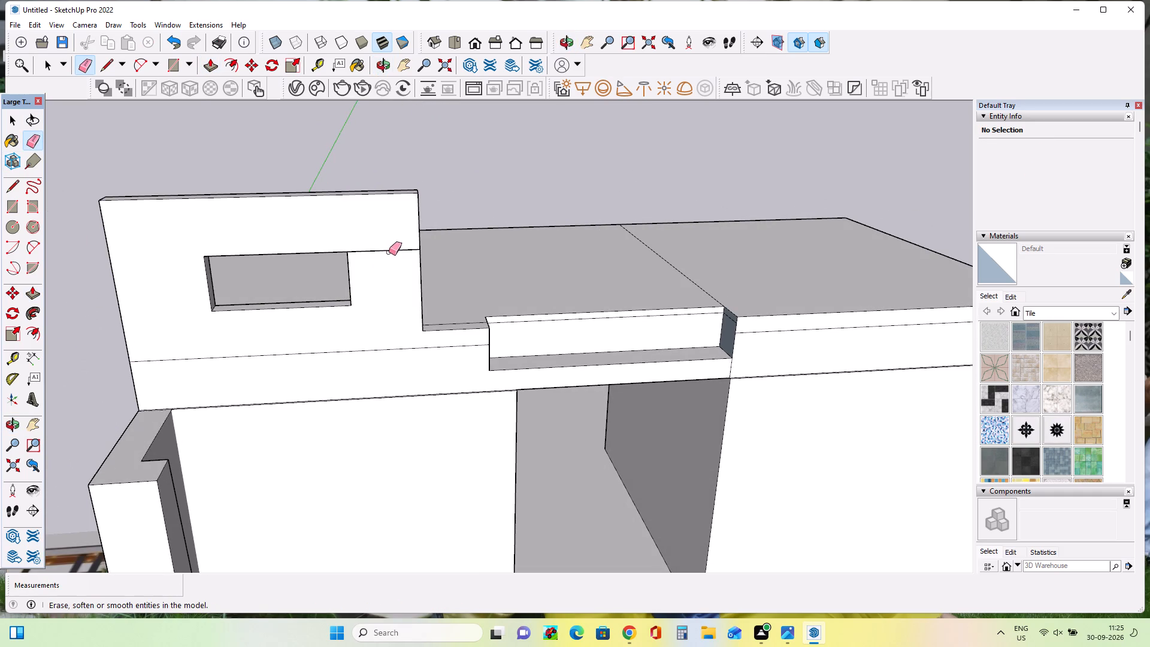
{"action": "left_click", "coordinate": [393, 250]}
Push/Pull the parapet opening's bottom face up 1' 9/16" and widen the opening by 1' 1 3/8" at its left side face.
{"action": "scroll", "coordinate": [413, 291], "scroll_direction": "down", "scroll_amount": 7}
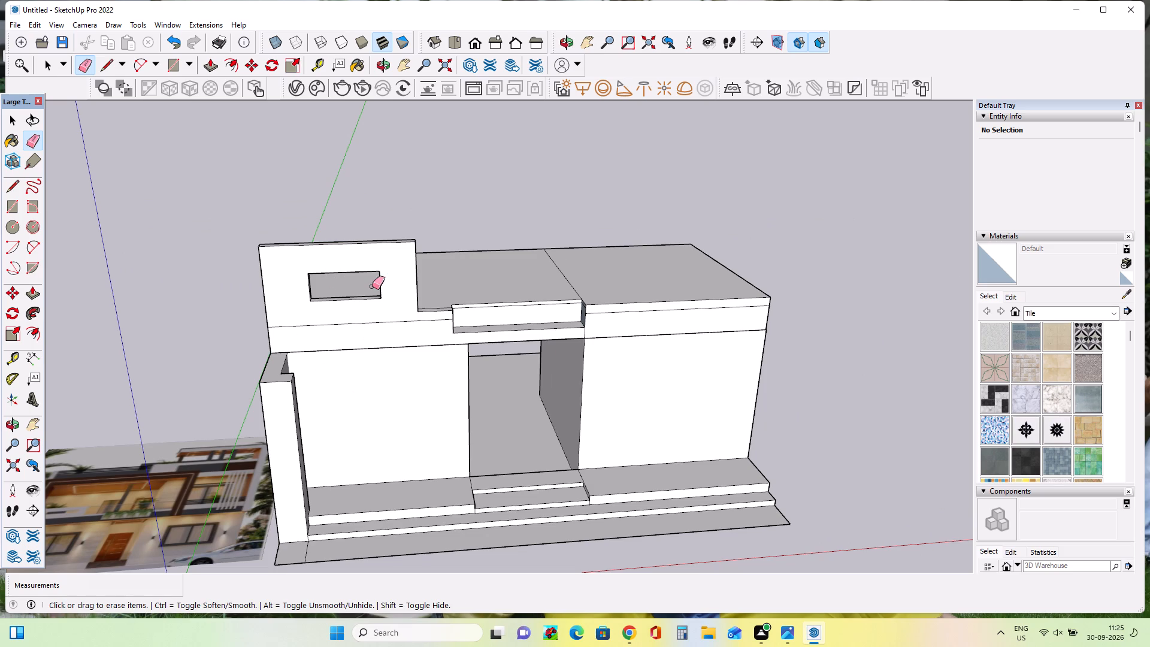
{"action": "middle_click_drag", "start_coordinate": [371, 322], "coordinate": [371, 347]}
{"action": "scroll", "coordinate": [325, 280], "scroll_direction": "up", "scroll_amount": 8}
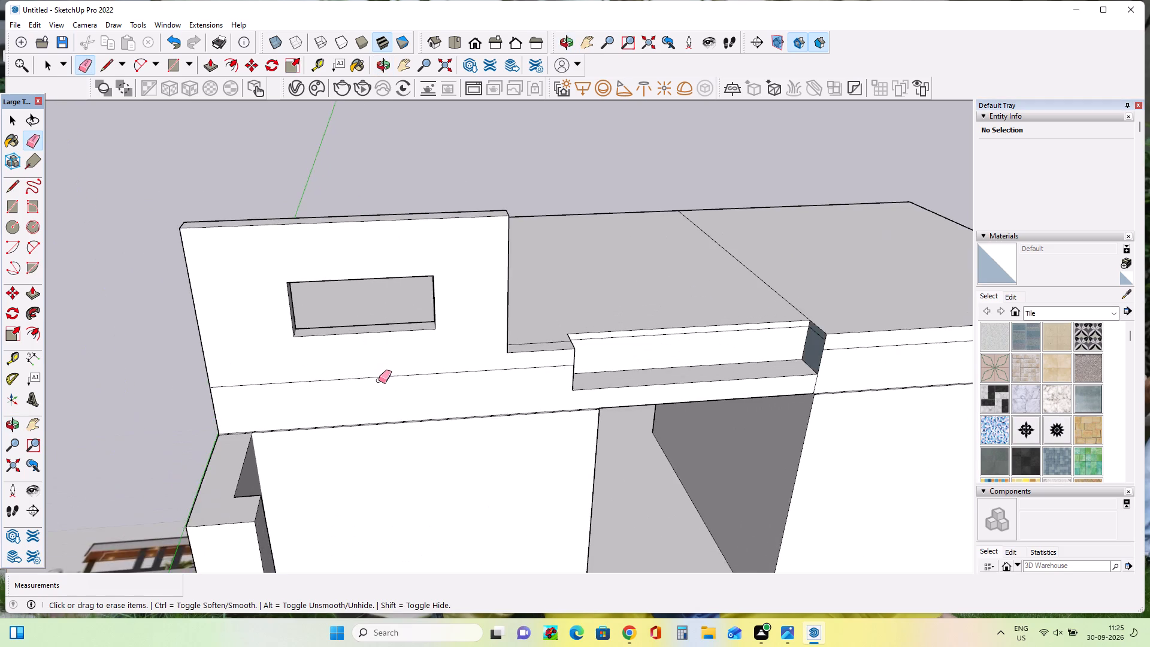
{"action": "scroll", "coordinate": [379, 380], "scroll_direction": "up", "scroll_amount": 4}
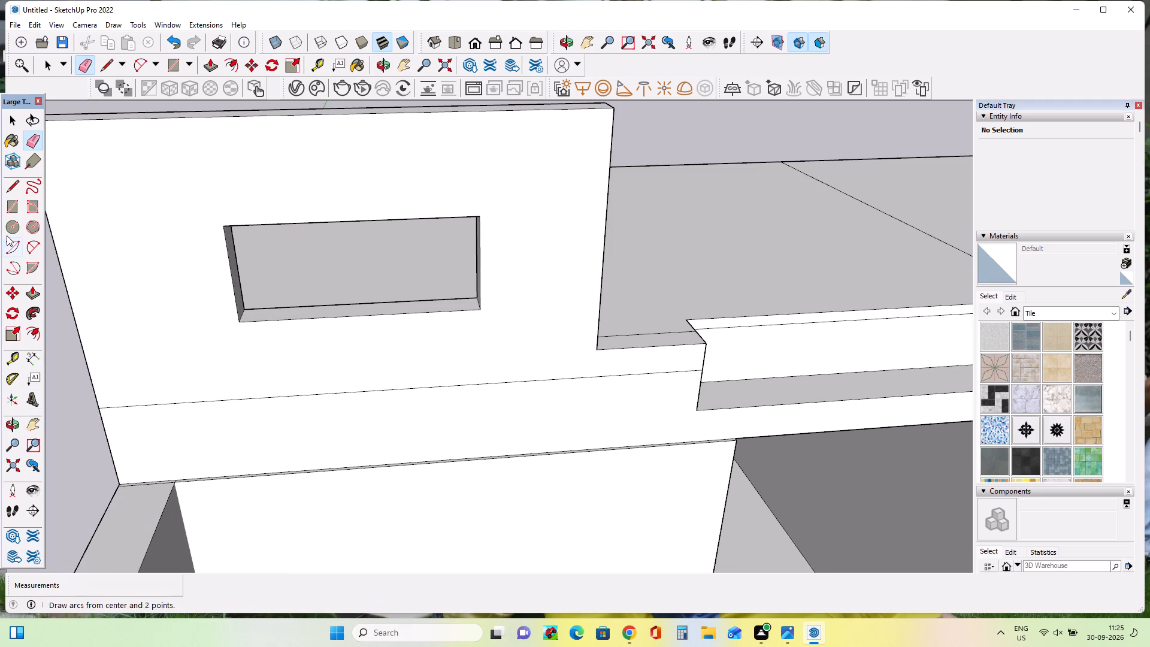
{"action": "left_click", "coordinate": [34, 291]}
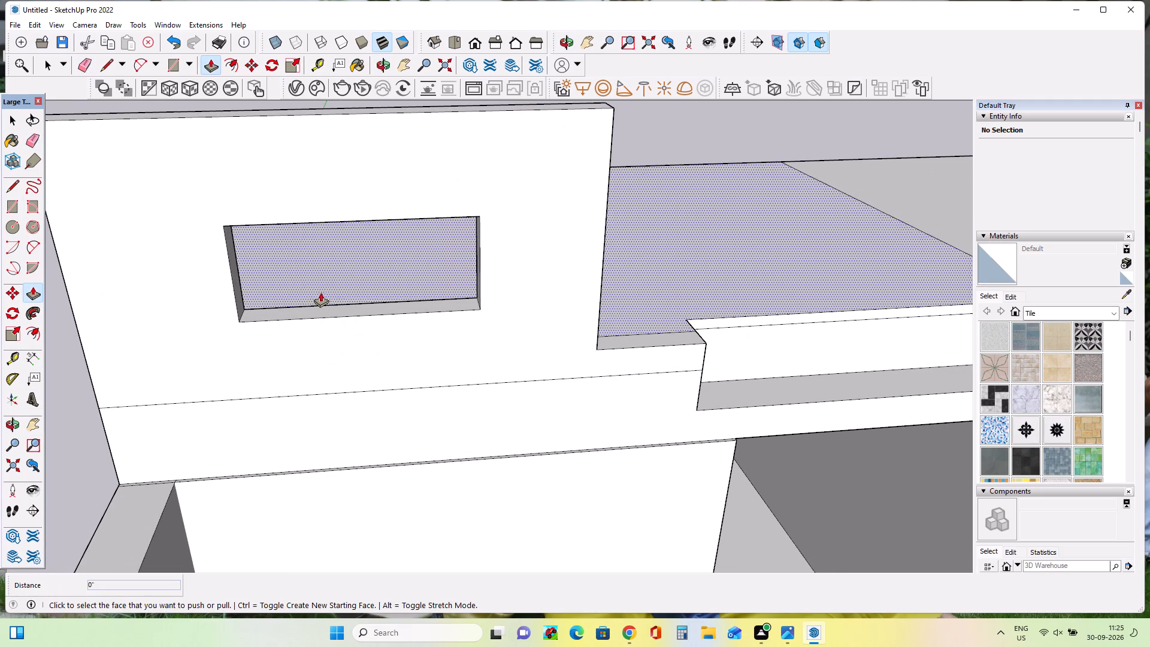
{"action": "left_click", "coordinate": [341, 306]}
{"action": "left_click", "coordinate": [342, 283]}
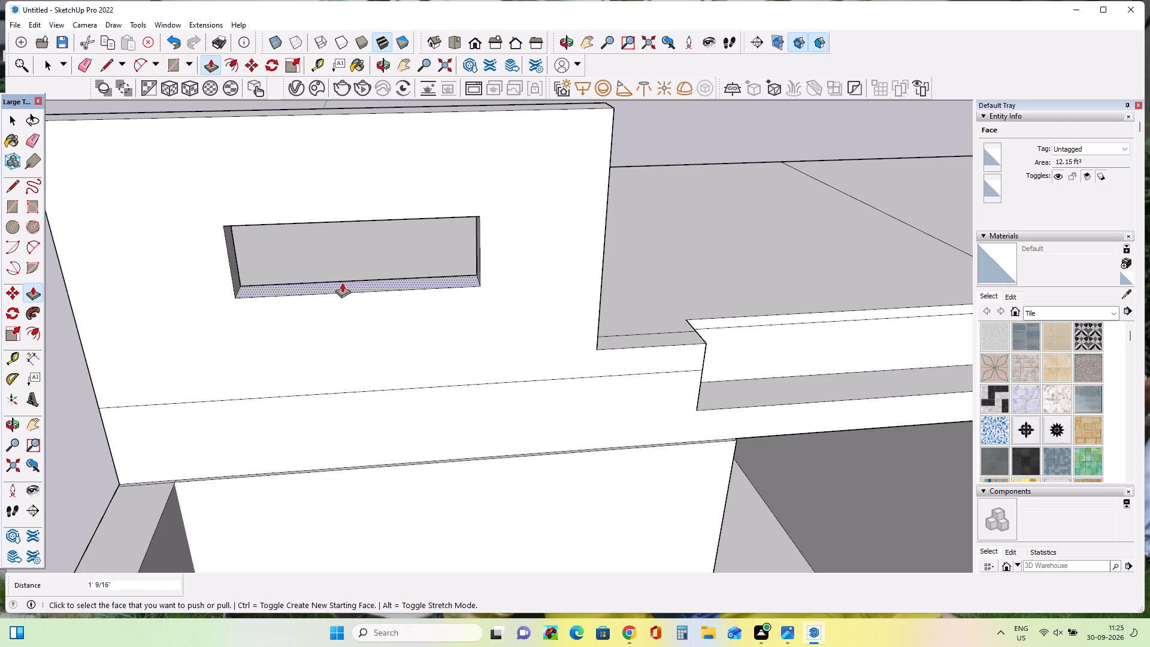
{"action": "left_click", "coordinate": [232, 250]}
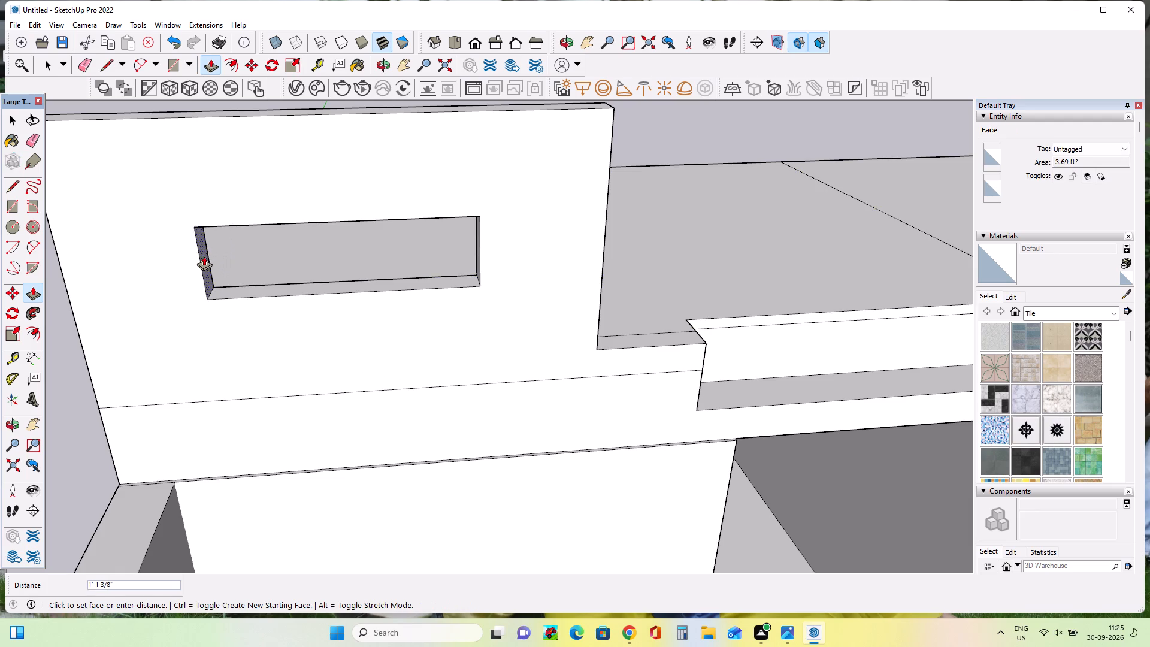
{"action": "left_click", "coordinate": [204, 256]}
Examine the front facade, raised parapet frame and entrance recess from several angles.
{"action": "scroll", "coordinate": [319, 328], "scroll_direction": "down", "scroll_amount": 8}
{"action": "middle_click_drag", "start_coordinate": [321, 350], "coordinate": [333, 294]}
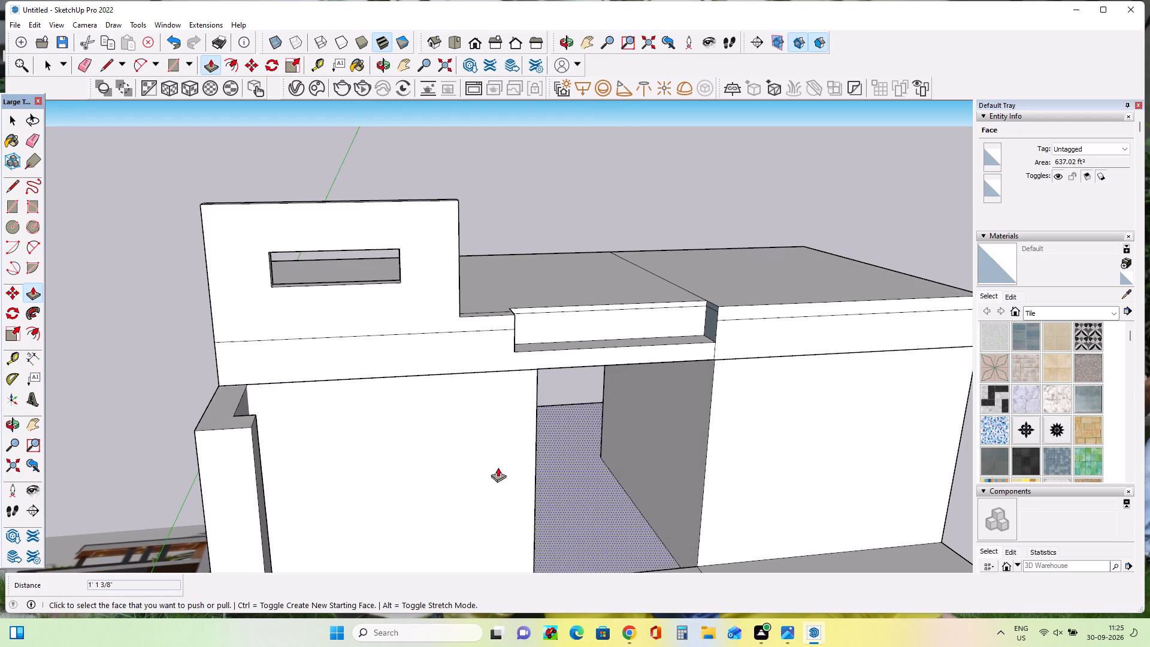
{"action": "middle_click_drag", "start_coordinate": [631, 480], "coordinate": [625, 509]}
{"action": "scroll", "coordinate": [618, 437], "scroll_direction": "down", "scroll_amount": 3}
{"action": "middle_click_drag", "start_coordinate": [689, 446], "coordinate": [618, 423]}
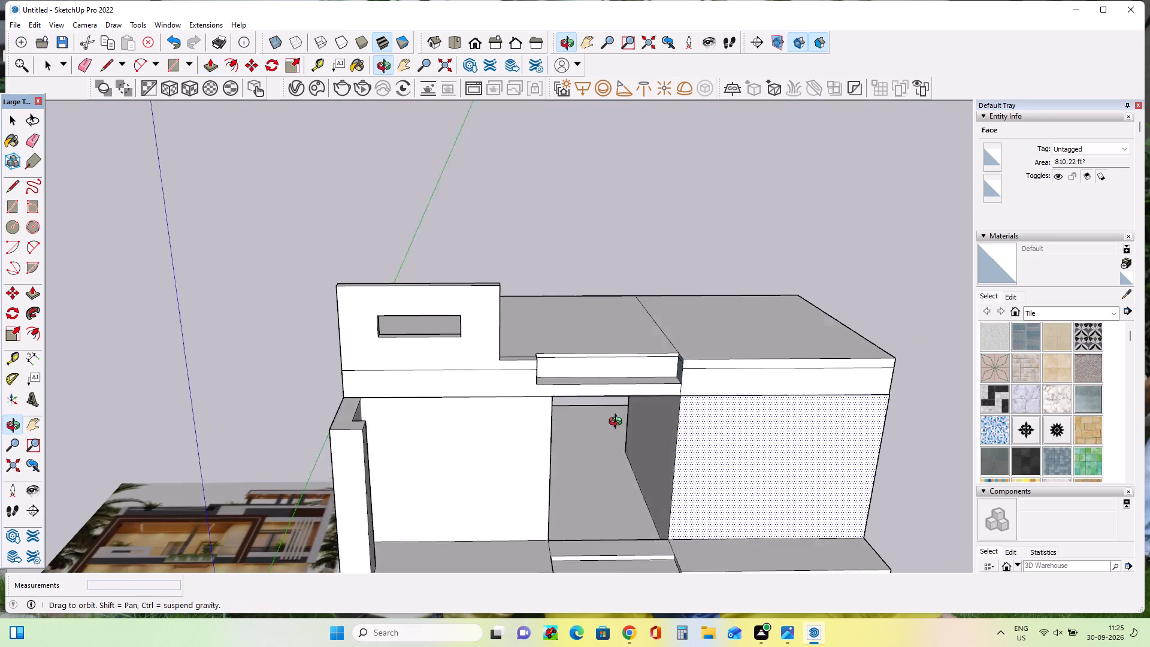
{"action": "middle_click_drag", "start_coordinate": [618, 423], "coordinate": [618, 422]}
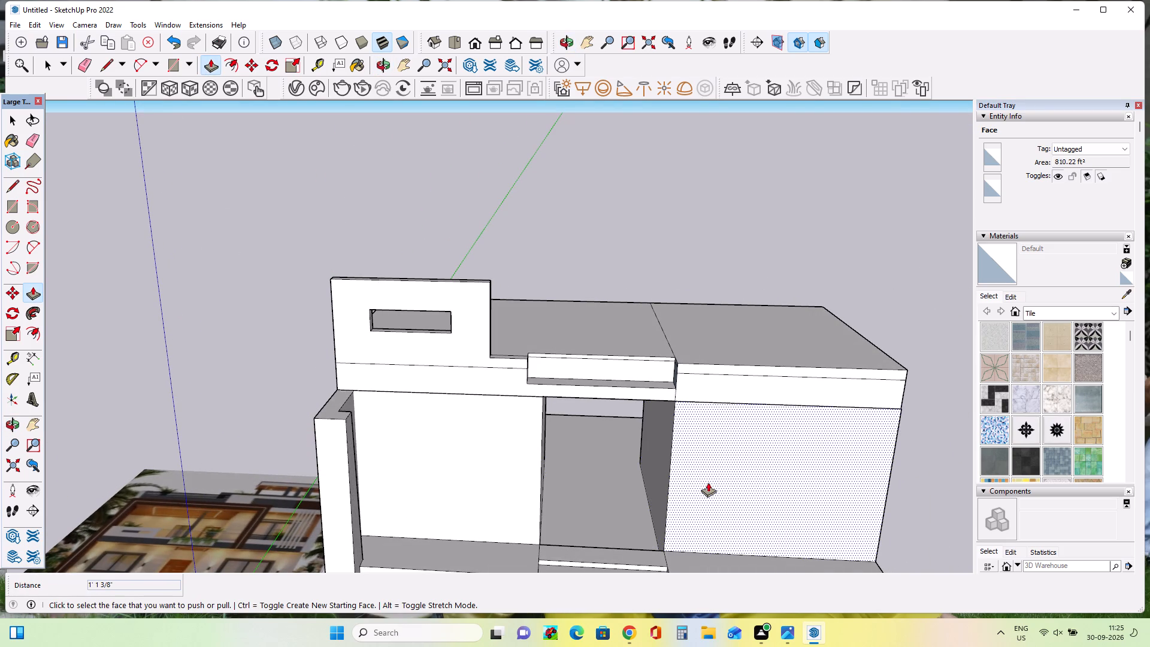
{"action": "middle_click_drag", "start_coordinate": [724, 482], "coordinate": [725, 510]}
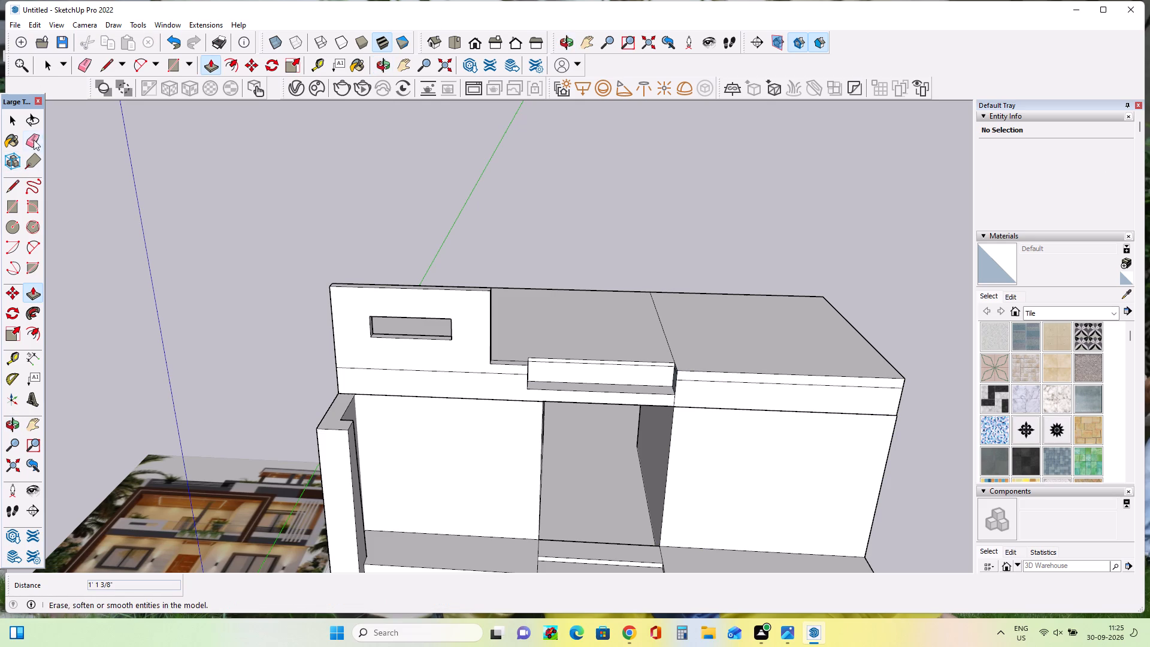
{"action": "left_click", "coordinate": [36, 291]}
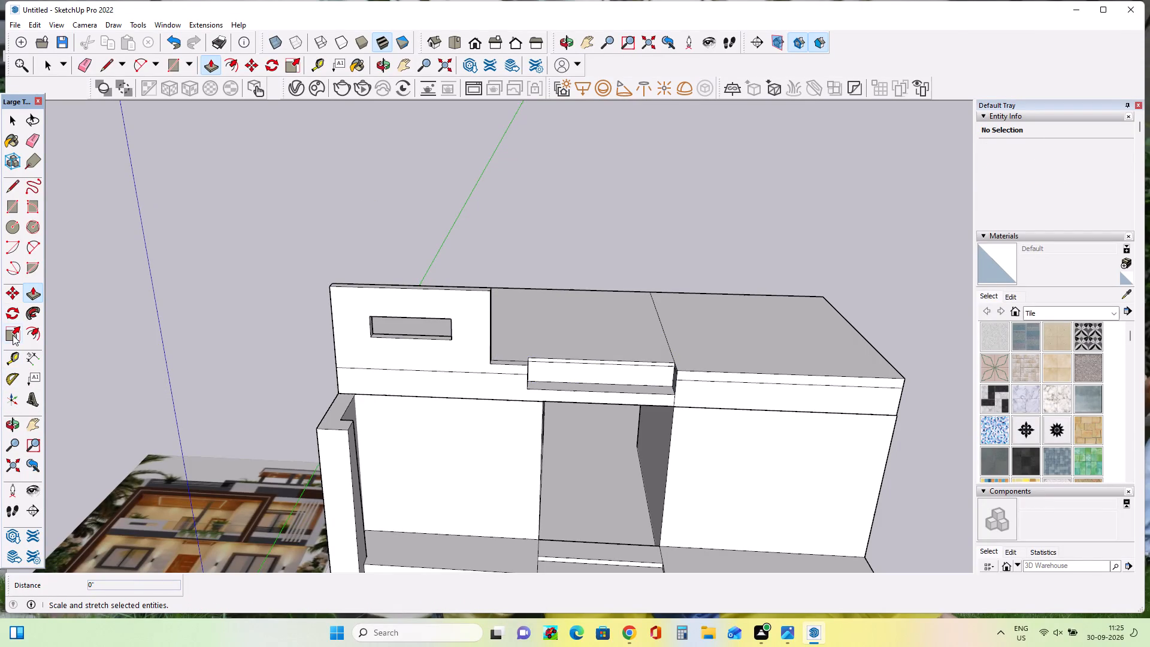
{"action": "left_click", "coordinate": [14, 205]}
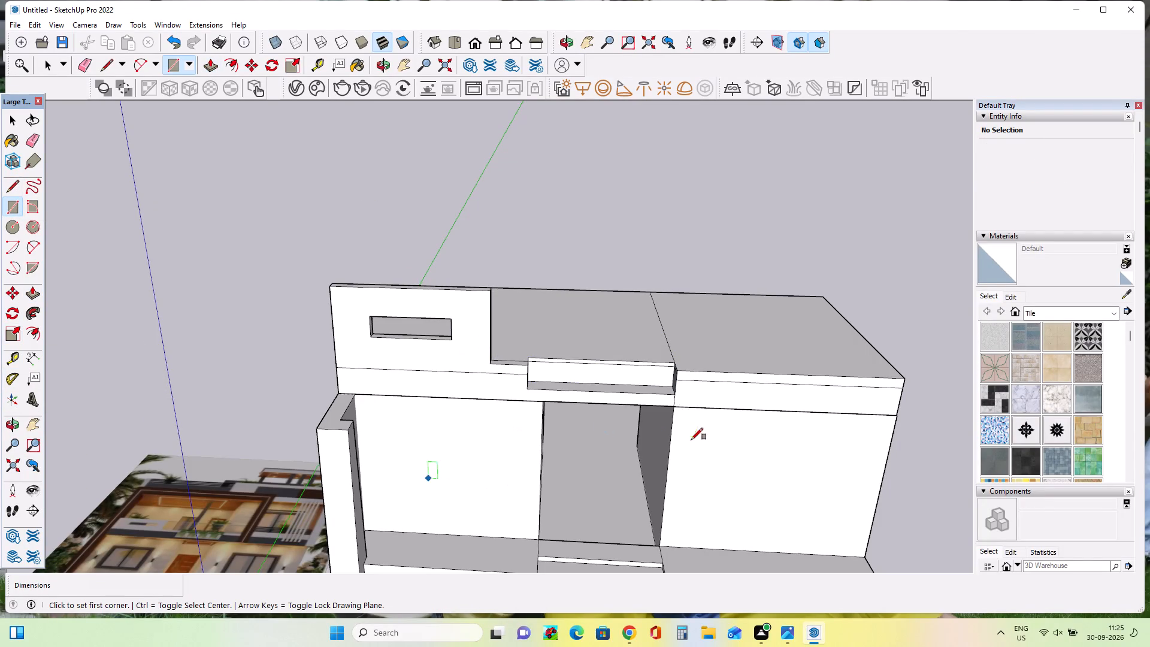
{"action": "middle_click_drag", "start_coordinate": [742, 451], "coordinate": [738, 526]}
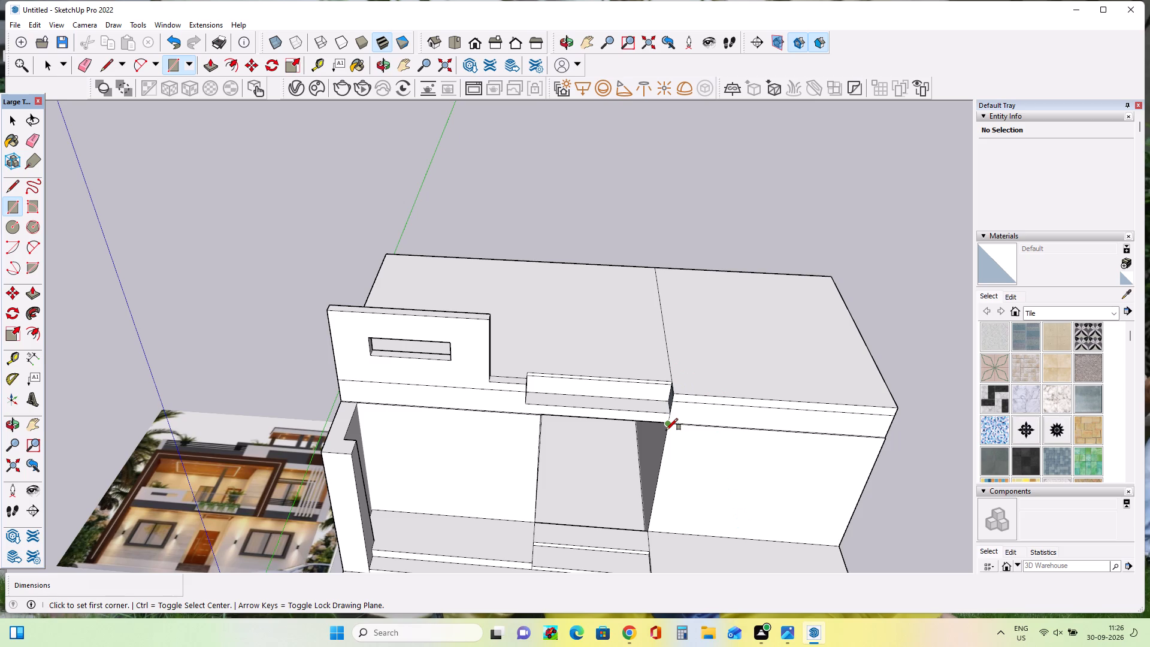
{"action": "middle_click_drag", "start_coordinate": [697, 438], "coordinate": [706, 363]}
{"action": "scroll", "coordinate": [706, 363], "scroll_direction": "down", "scroll_amount": 1}
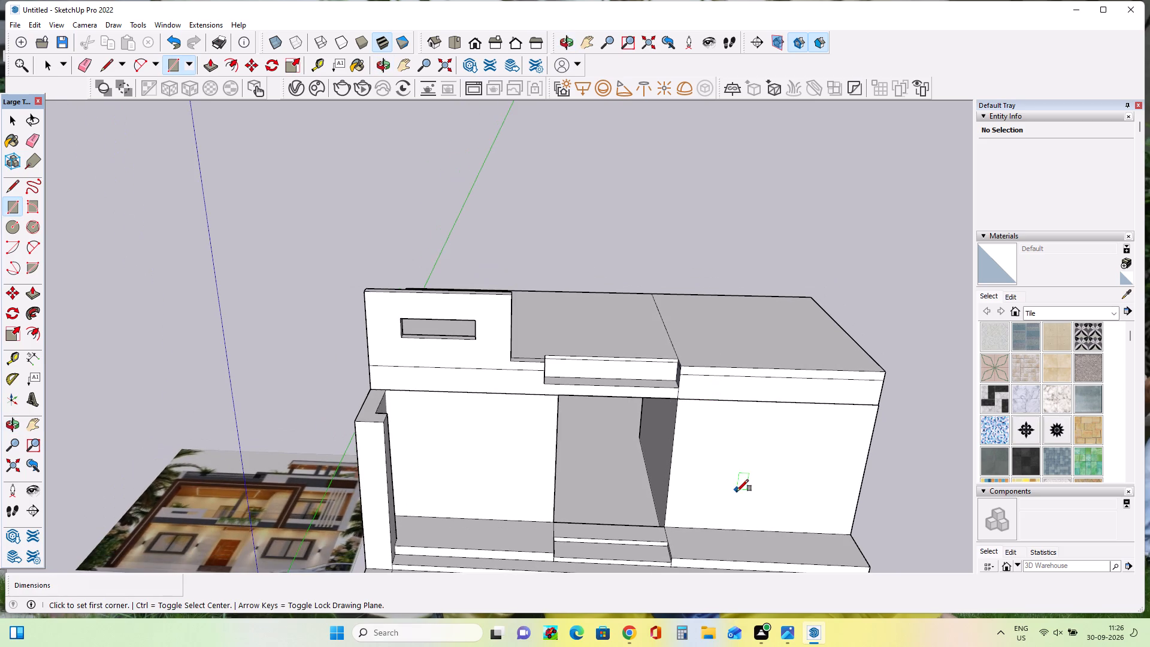
{"action": "left_click", "coordinate": [29, 425]}
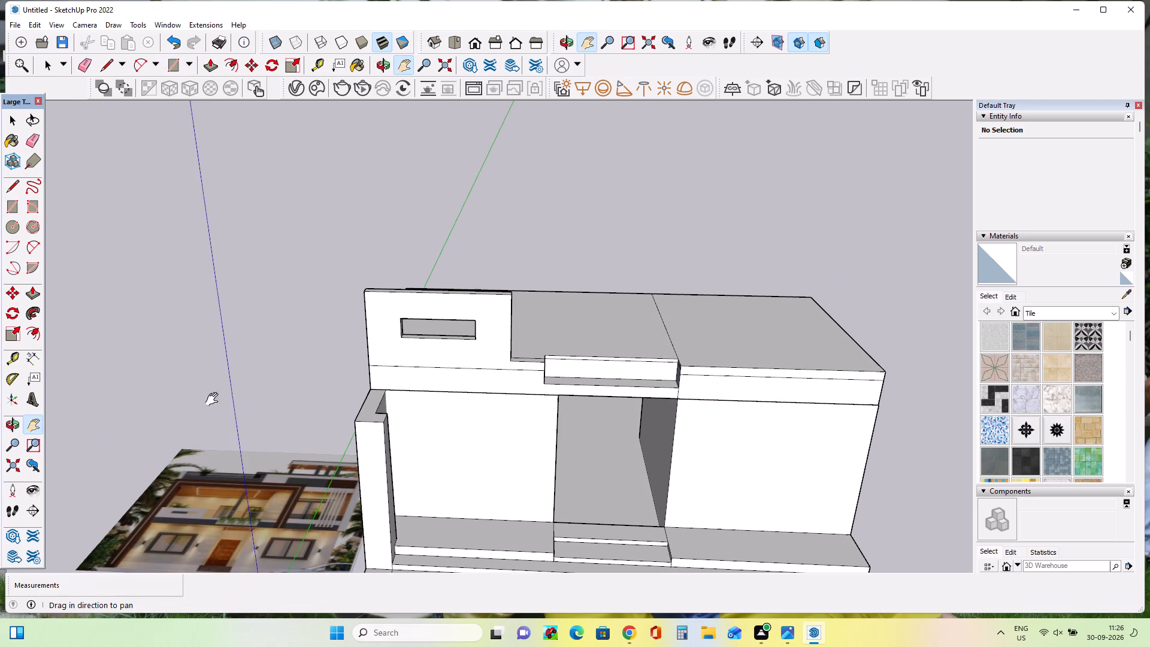
{"action": "left_click_drag", "start_coordinate": [225, 400], "coordinate": [213, 393]}
{"action": "left_click_drag", "start_coordinate": [189, 383], "coordinate": [69, 356]}
{"action": "scroll", "coordinate": [485, 344], "scroll_direction": "up", "scroll_amount": 4}
{"action": "middle_click_drag", "start_coordinate": [528, 350], "coordinate": [526, 379]}
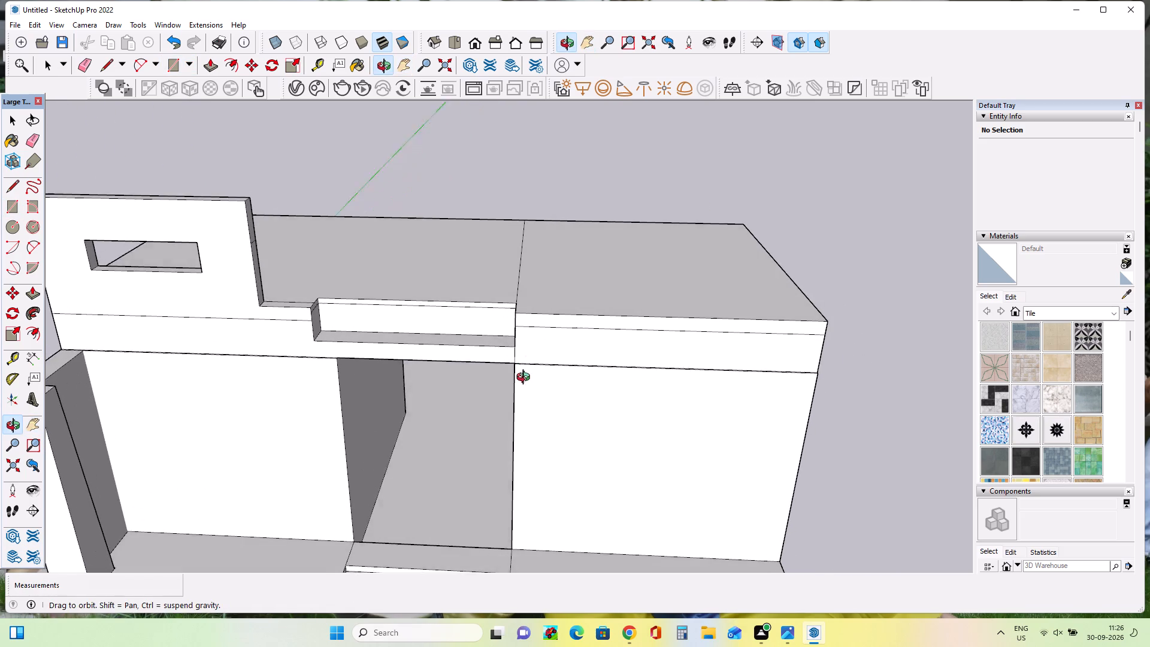
{"action": "middle_click_drag", "start_coordinate": [526, 379], "coordinate": [526, 379]}
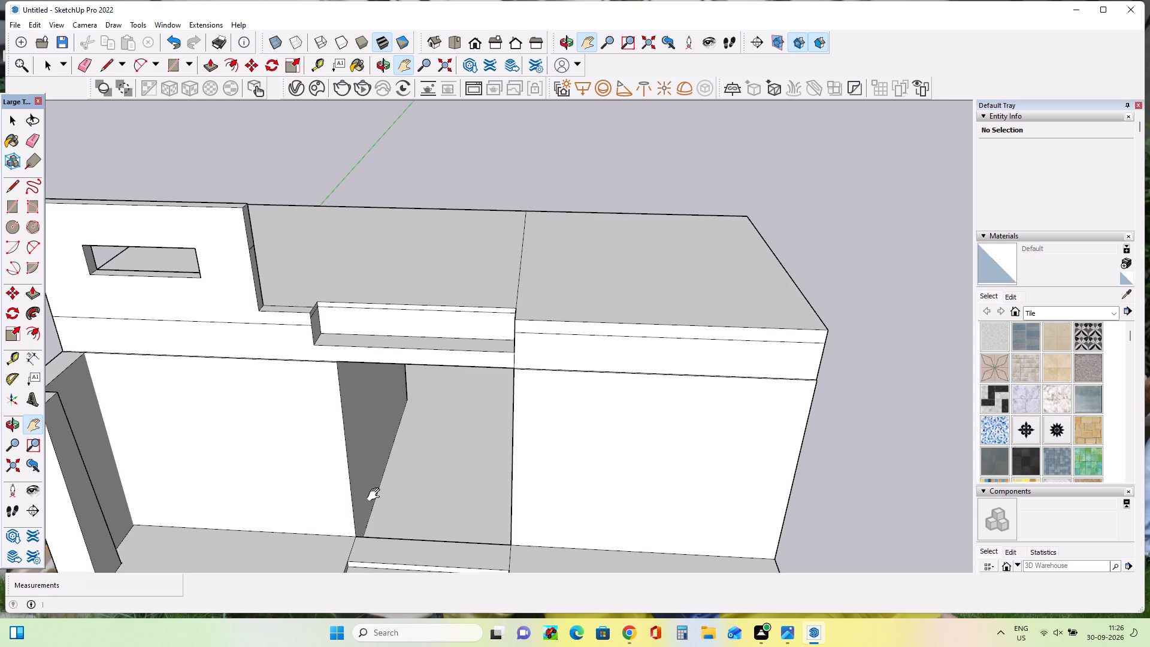
{"action": "middle_click_drag", "start_coordinate": [375, 495], "coordinate": [571, 416]}
{"action": "middle_click_drag", "start_coordinate": [490, 440], "coordinate": [584, 422]}
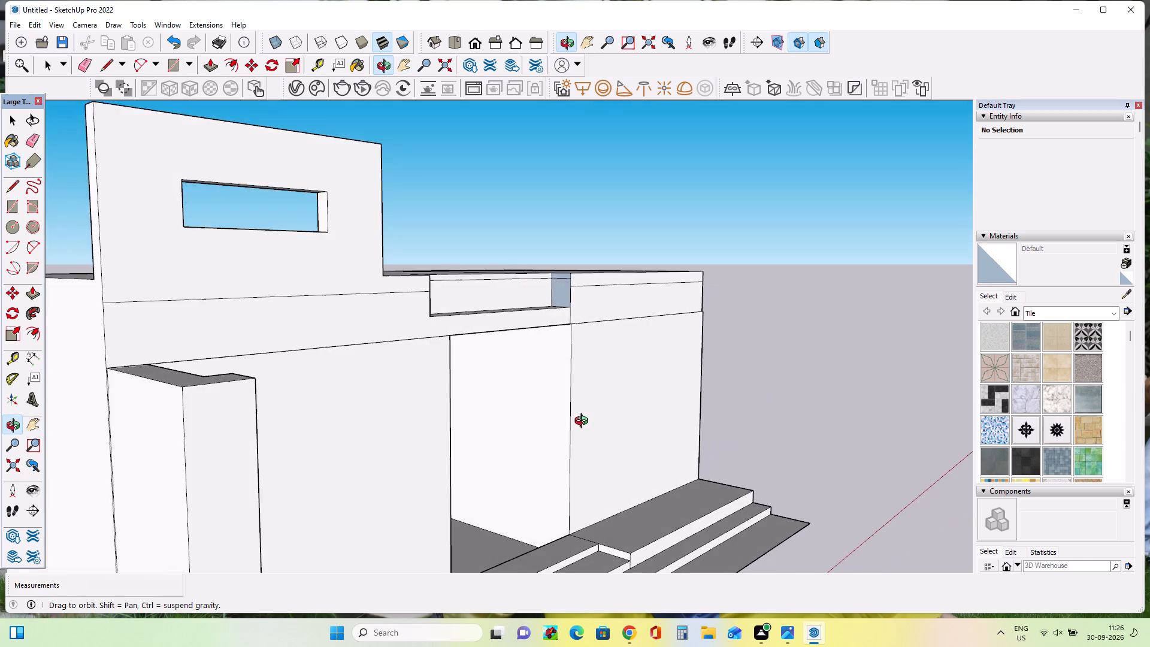
{"action": "middle_click_drag", "start_coordinate": [584, 422], "coordinate": [300, 515]}
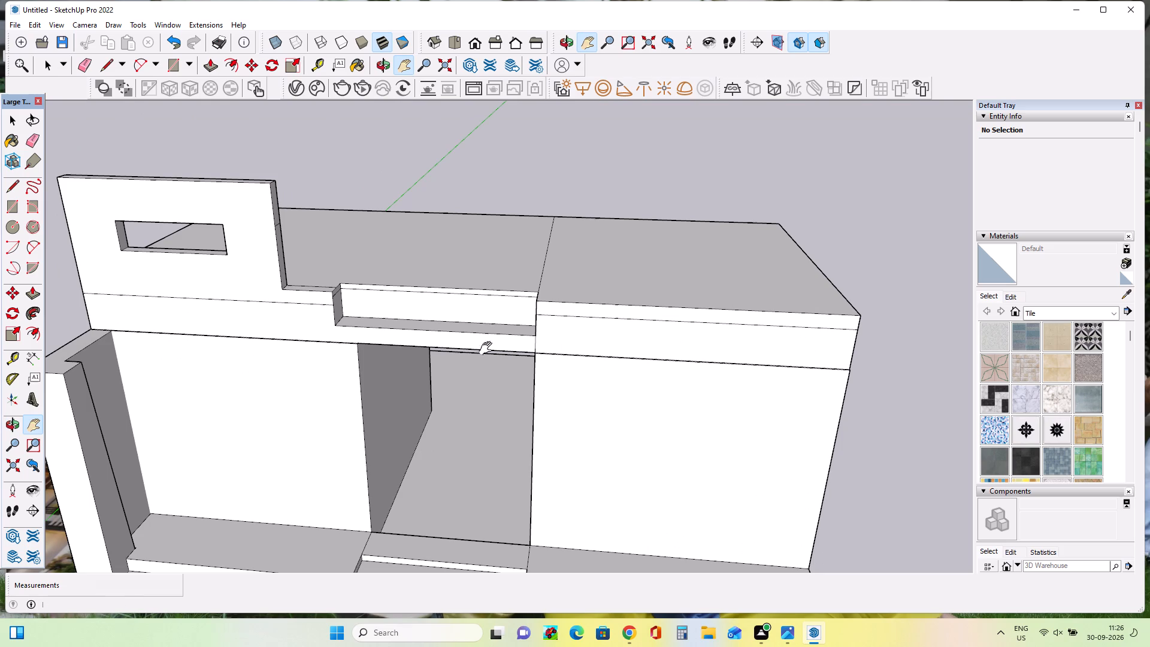
{"action": "middle_click_drag", "start_coordinate": [516, 359], "coordinate": [538, 419]}
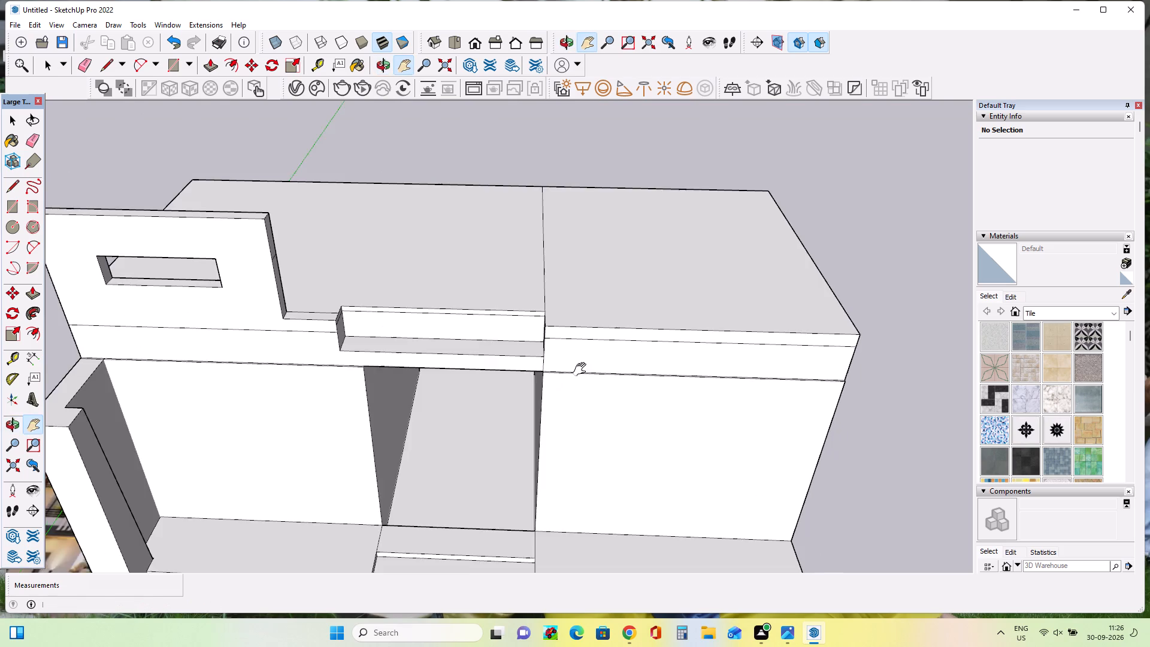
{"action": "middle_click_drag", "start_coordinate": [586, 370], "coordinate": [630, 344]}
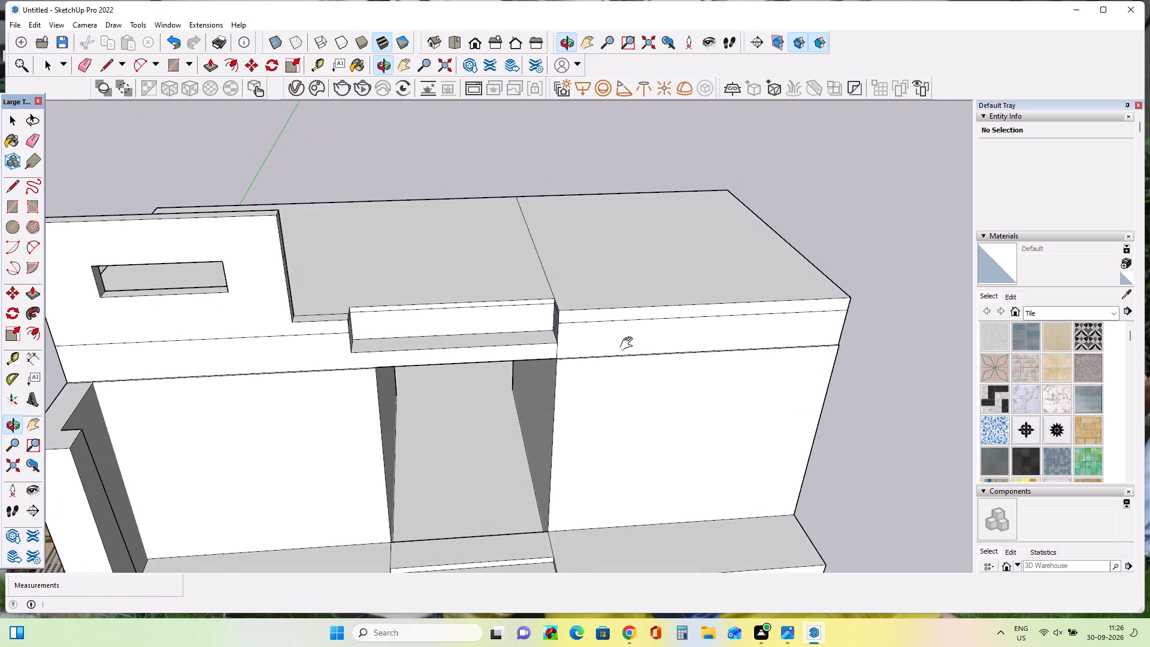
{"action": "middle_click_drag", "start_coordinate": [439, 376], "coordinate": [470, 228]}
{"action": "middle_click_drag", "start_coordinate": [451, 281], "coordinate": [415, 330]}
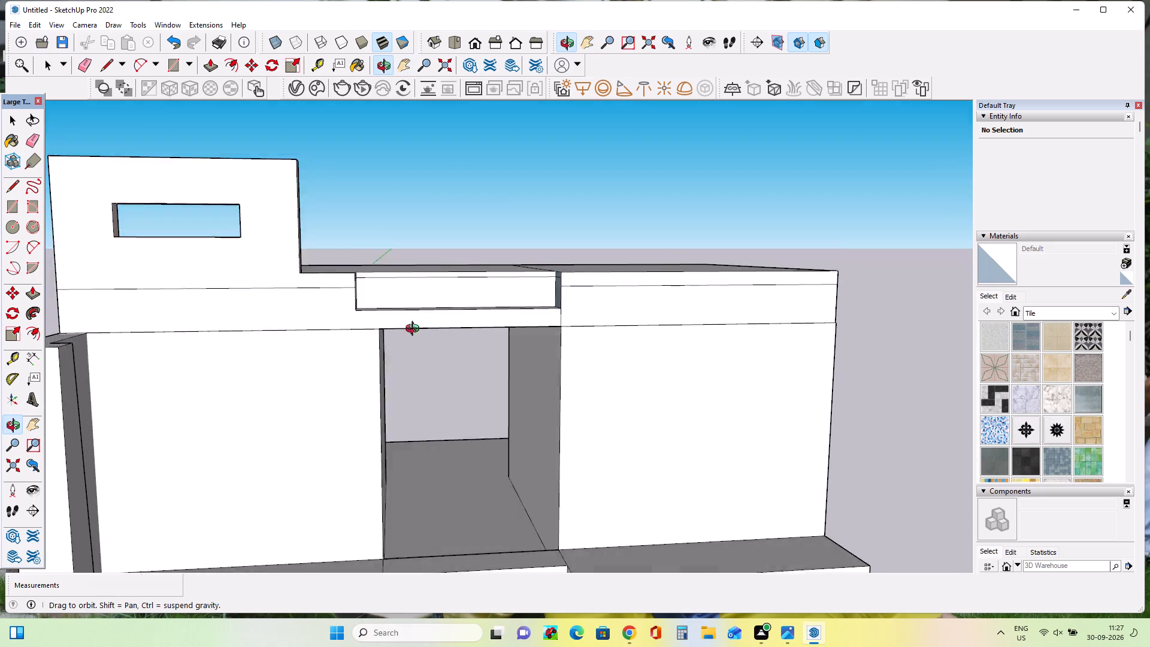
Draw a 24' 7 1/8" by 28' 5 7/16" rectangle on the right block's roof, from the dividing edge to the rear outer corner.
{"action": "middle_click_drag", "start_coordinate": [415, 330], "coordinate": [305, 364]}
{"action": "middle_click_drag", "start_coordinate": [652, 271], "coordinate": [653, 345]}
{"action": "middle_click_drag", "start_coordinate": [622, 345], "coordinate": [623, 345]}
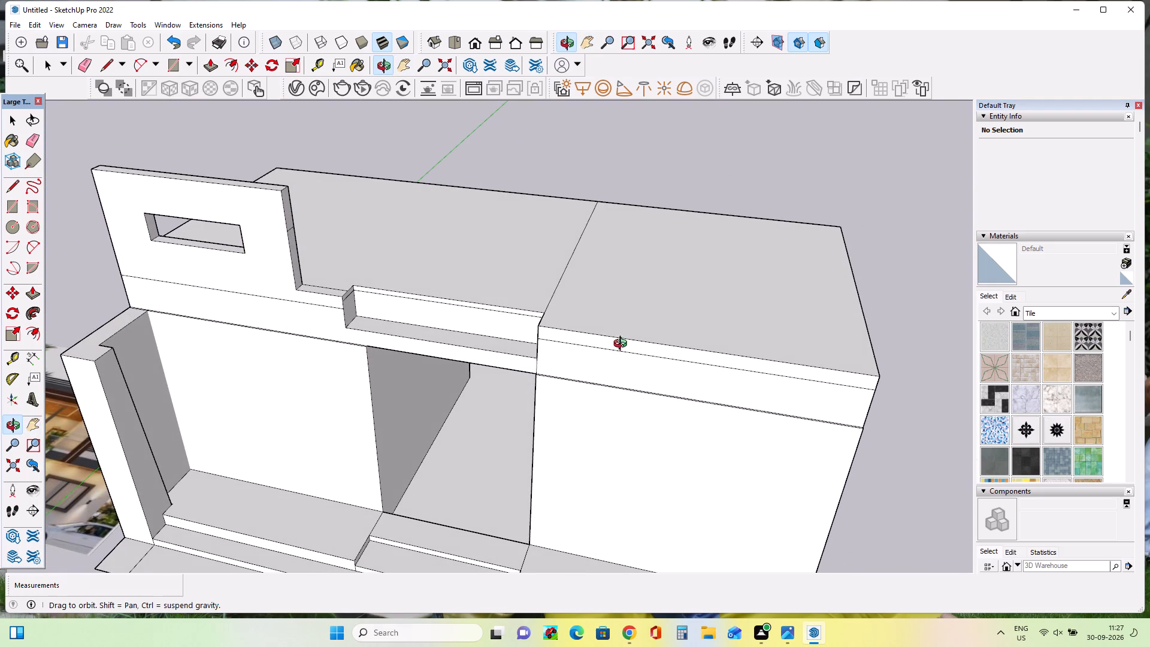
{"action": "middle_click_drag", "start_coordinate": [623, 345], "coordinate": [662, 347]}
{"action": "middle_click_drag", "start_coordinate": [634, 347], "coordinate": [662, 346]}
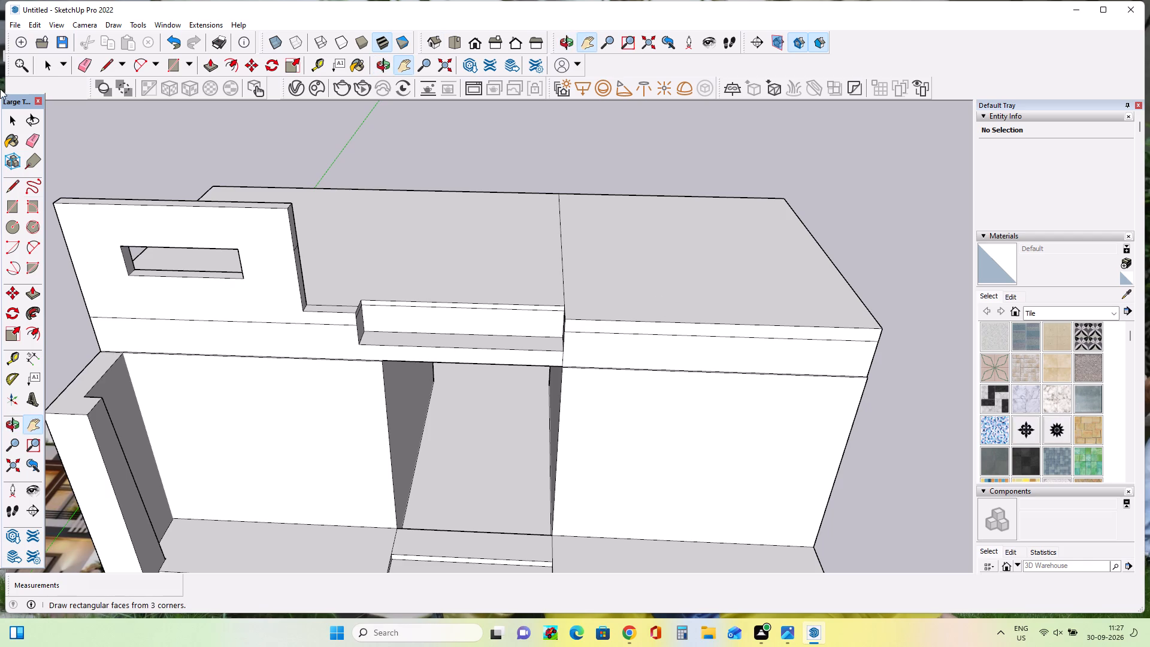
{"action": "left_click", "coordinate": [14, 204]}
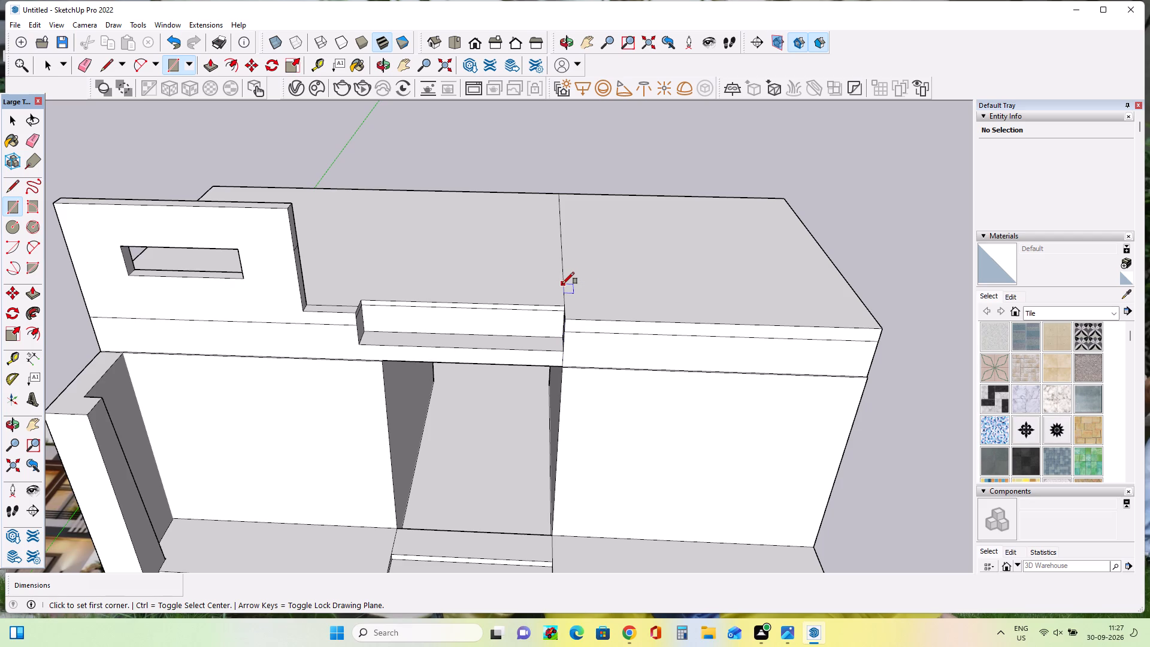
{"action": "left_click", "coordinate": [564, 282]}
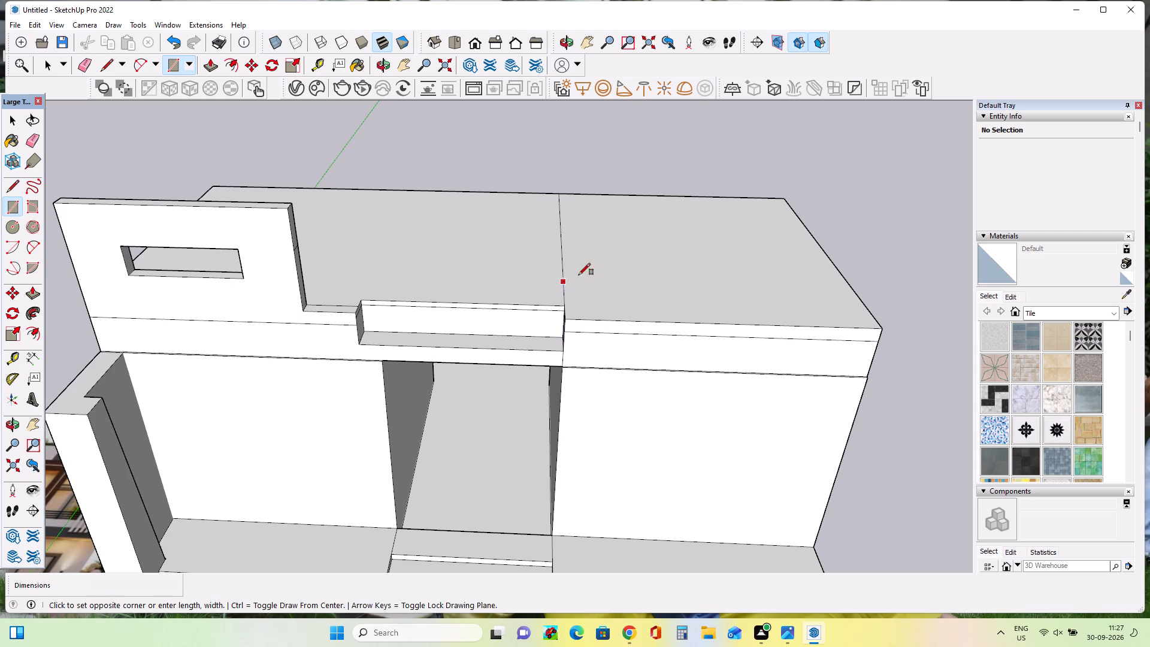
{"action": "left_click", "coordinate": [784, 199]}
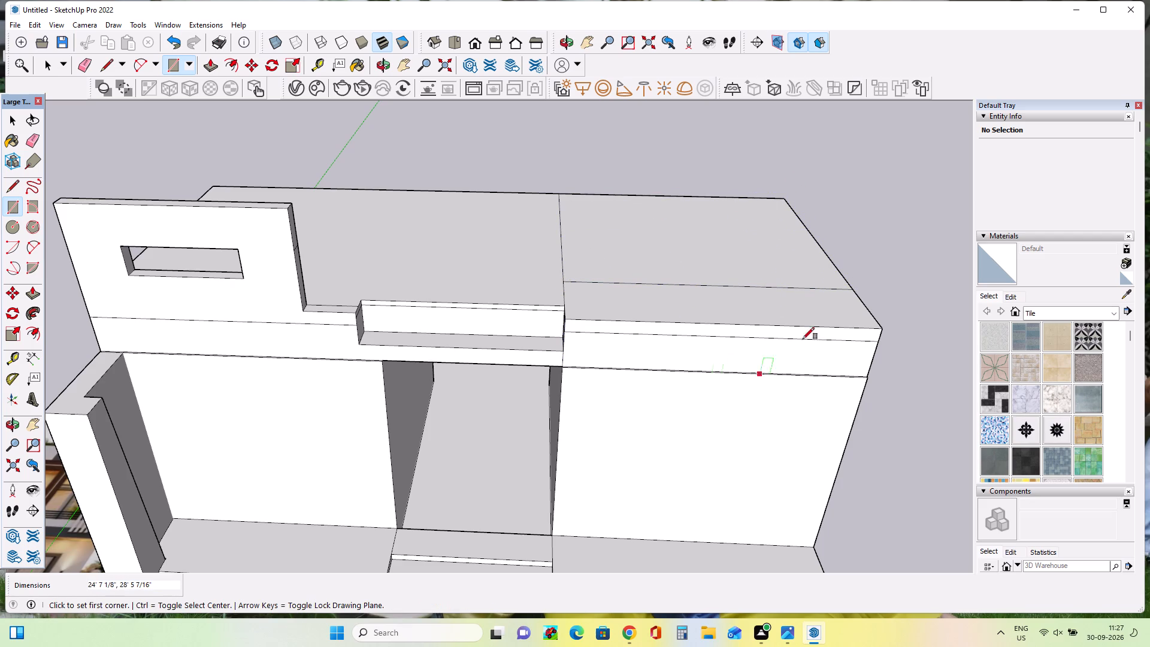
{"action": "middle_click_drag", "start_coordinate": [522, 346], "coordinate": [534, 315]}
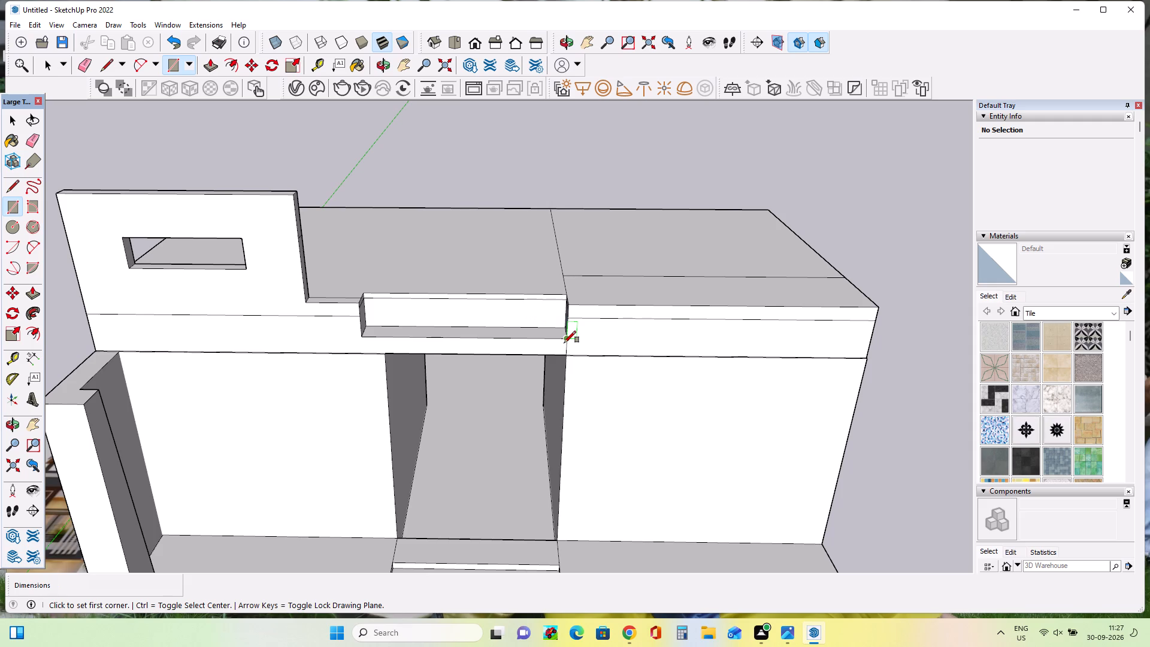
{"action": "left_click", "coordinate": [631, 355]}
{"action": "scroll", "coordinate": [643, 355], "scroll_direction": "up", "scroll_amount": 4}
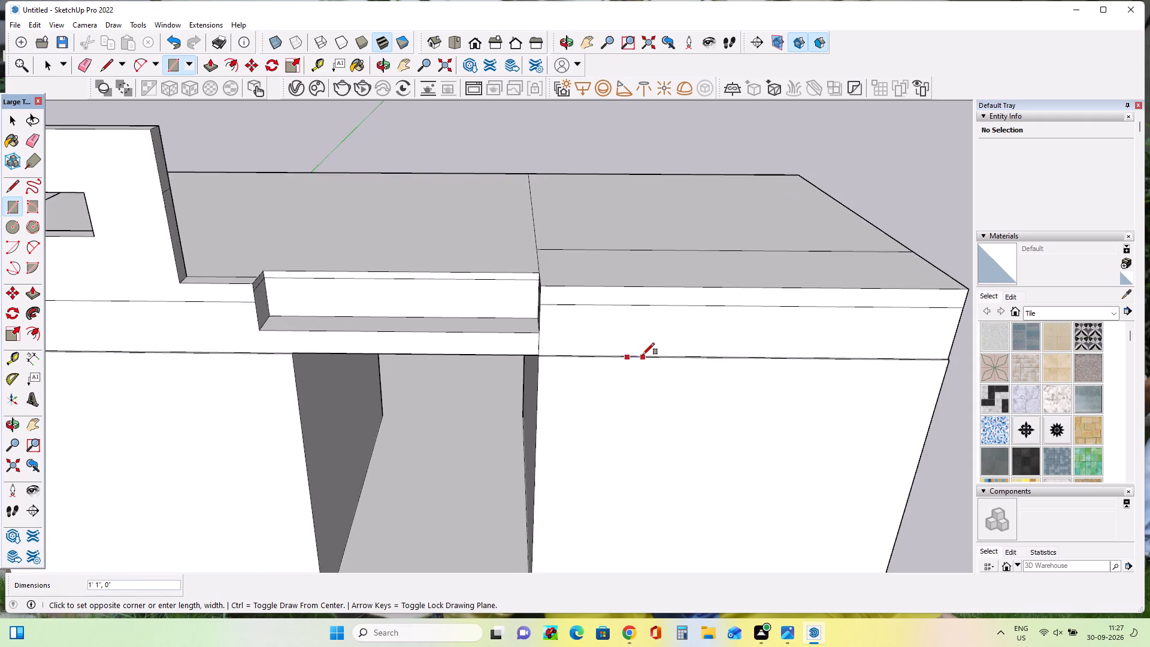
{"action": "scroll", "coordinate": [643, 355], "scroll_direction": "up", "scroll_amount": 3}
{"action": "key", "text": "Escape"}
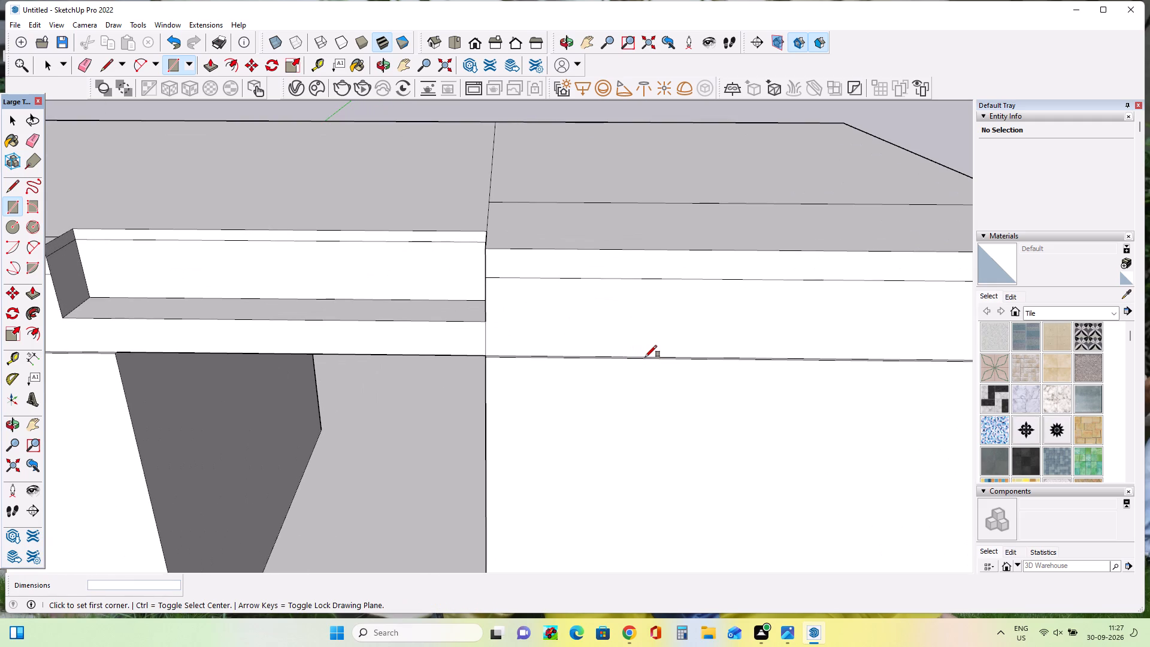
Push/Pull the right block's upper front band about 1 13/16", flush with the wall below.
{"action": "left_click", "coordinate": [36, 300]}
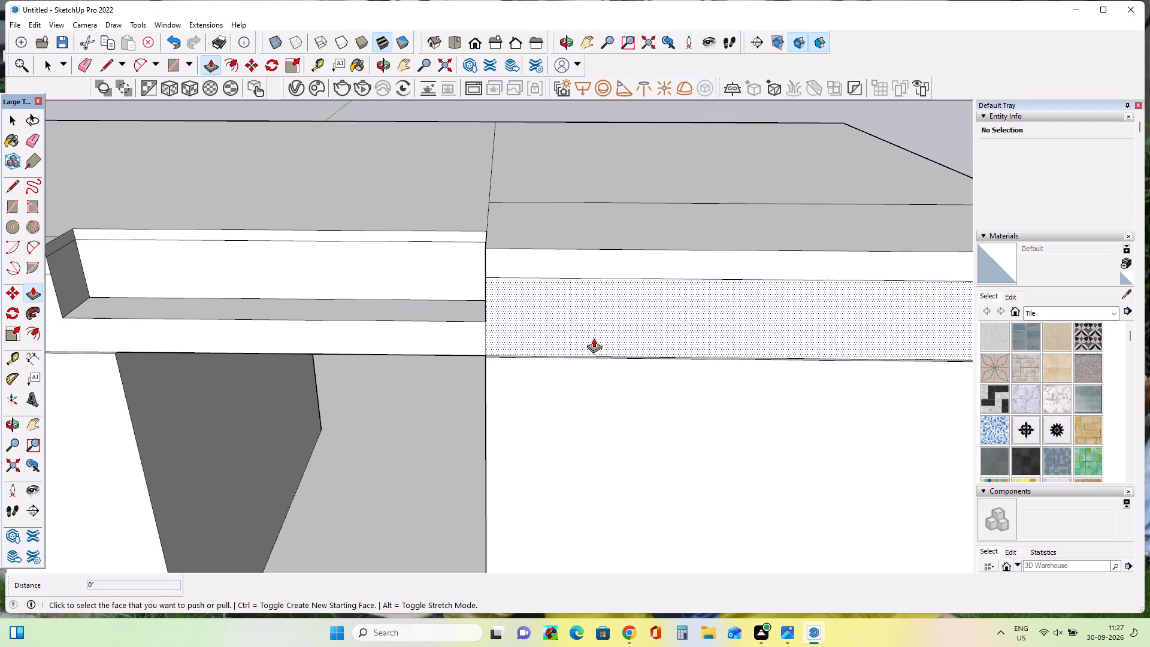
{"action": "left_click", "coordinate": [599, 331]}
{"action": "left_click", "coordinate": [608, 354]}
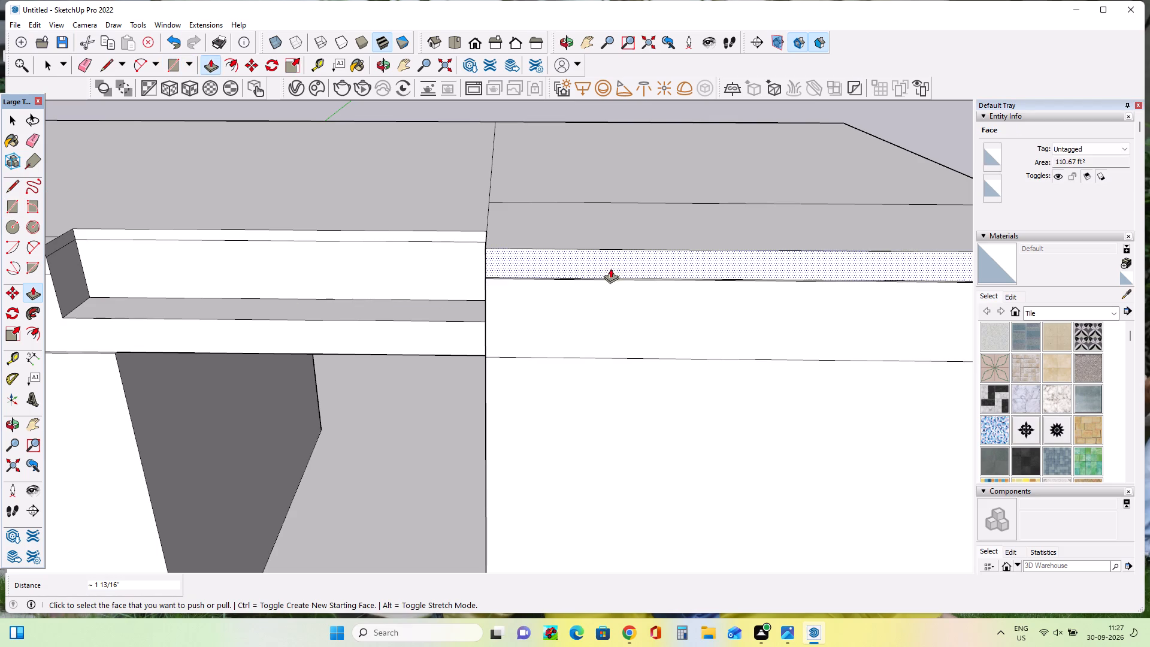
Push/Pull the narrow strip above the right block's front band 2' 5 15/16", and back about 2' 7 3/4", flush with the band.
{"action": "left_click", "coordinate": [611, 261]}
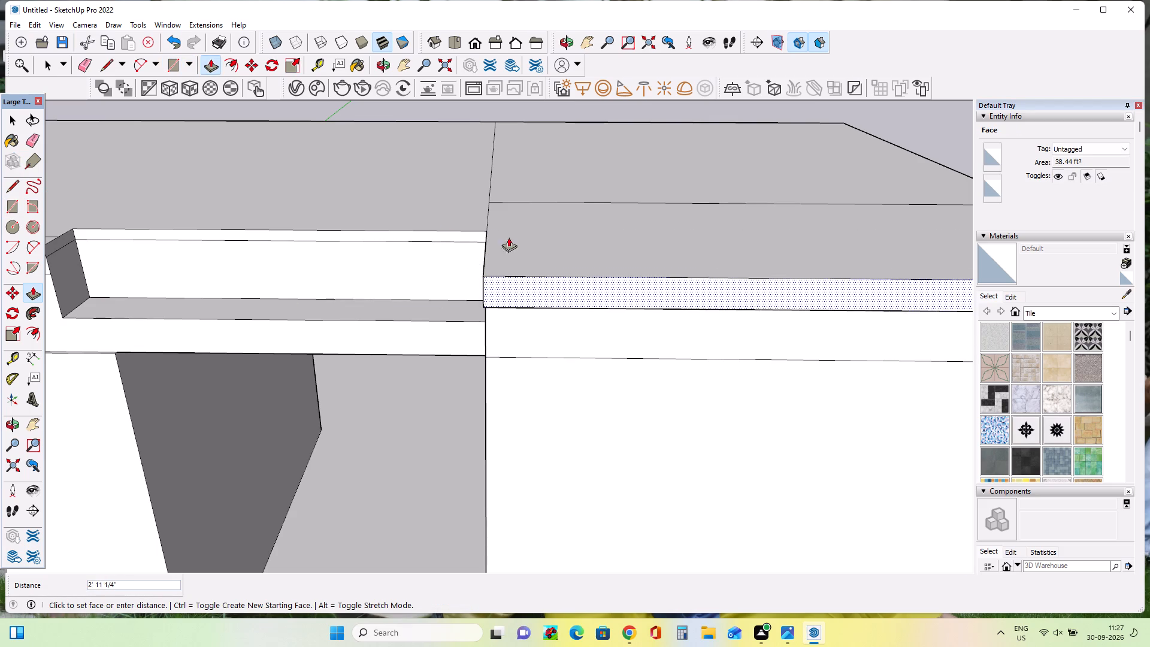
{"action": "left_click", "coordinate": [506, 216]}
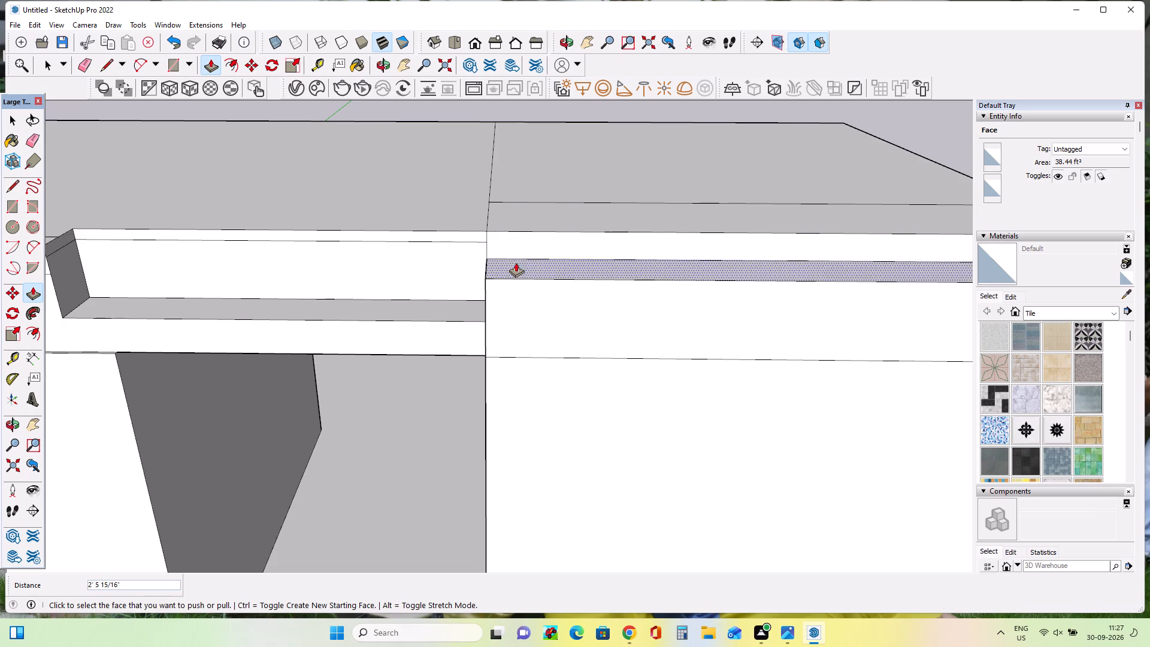
{"action": "left_click", "coordinate": [532, 247]}
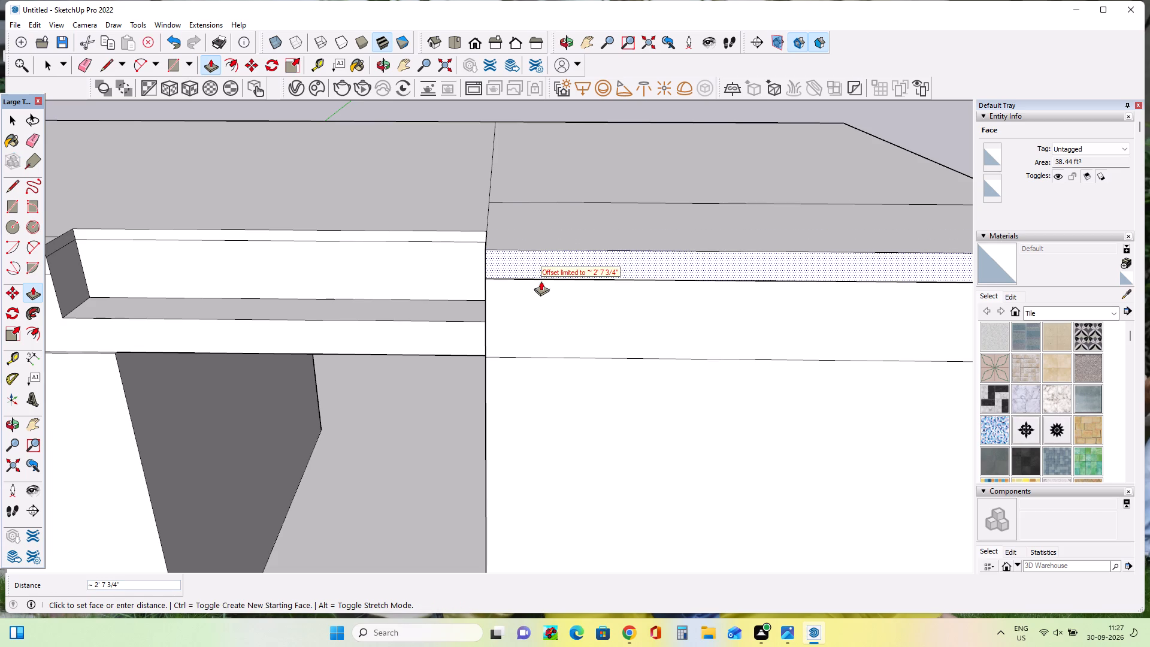
{"action": "left_click", "coordinate": [541, 281]}
Draw a rectangle about 3' 2 13/16" by 5' 2 13/16" on the right block's front band, from its bottom edge to the roof edge.
{"action": "scroll", "coordinate": [557, 274], "scroll_direction": "up", "scroll_amount": 7}
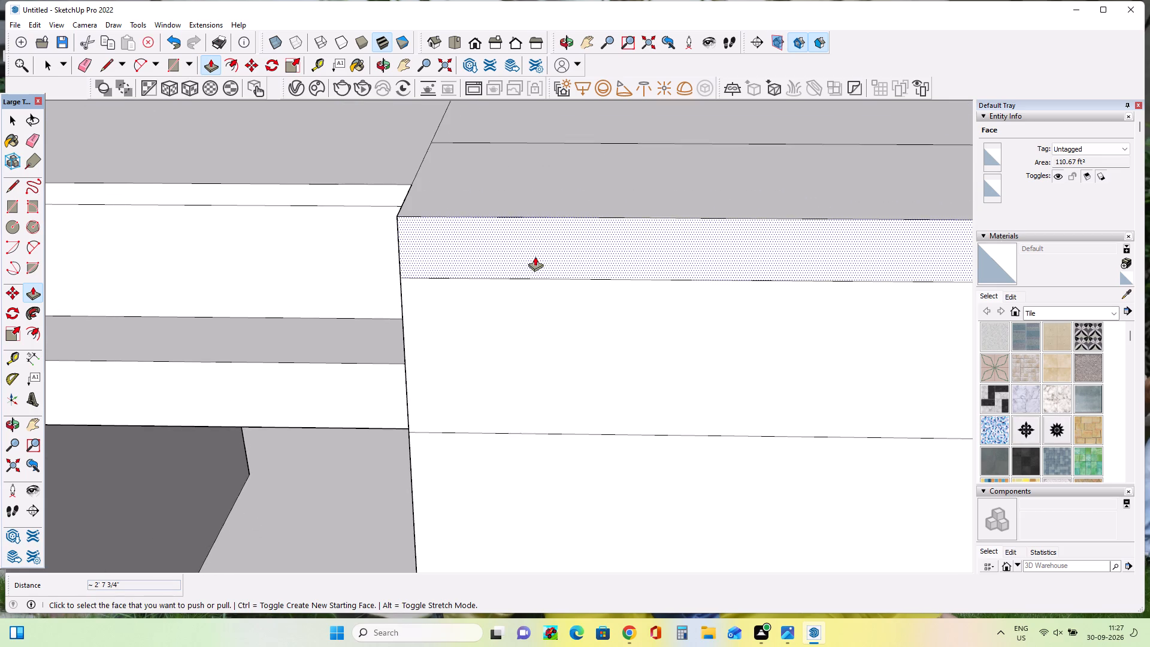
{"action": "scroll", "coordinate": [538, 252], "scroll_direction": "down", "scroll_amount": 15}
{"action": "middle_click_drag", "start_coordinate": [538, 252], "coordinate": [546, 273]}
{"action": "left_click", "coordinate": [14, 205]}
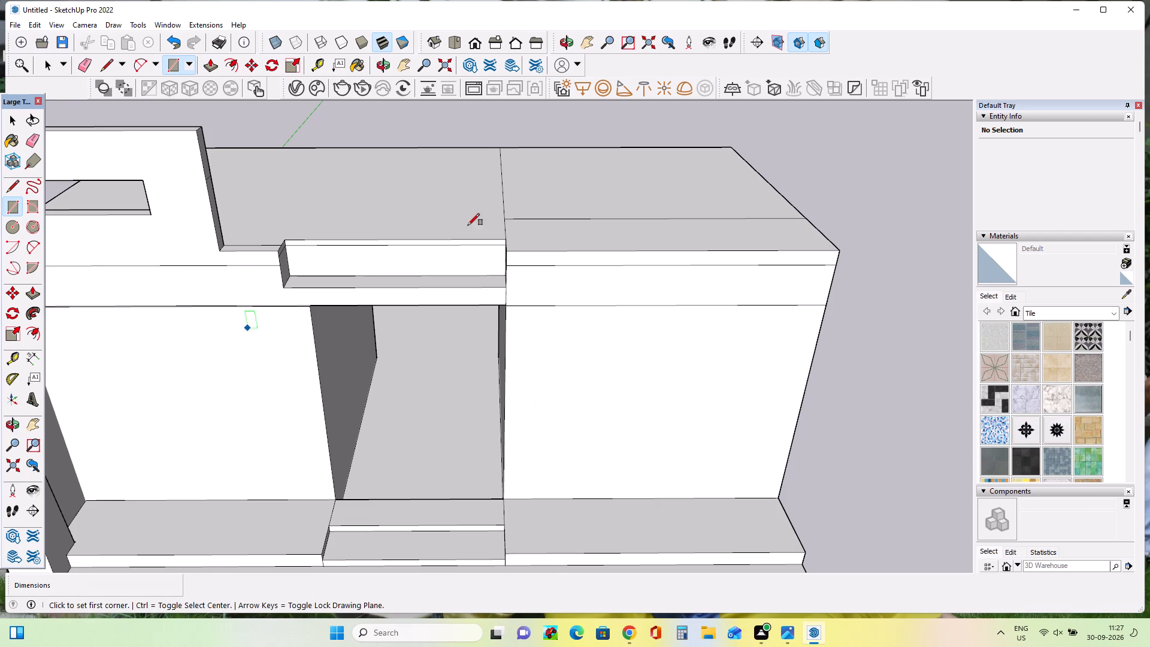
{"action": "left_click", "coordinate": [565, 304]}
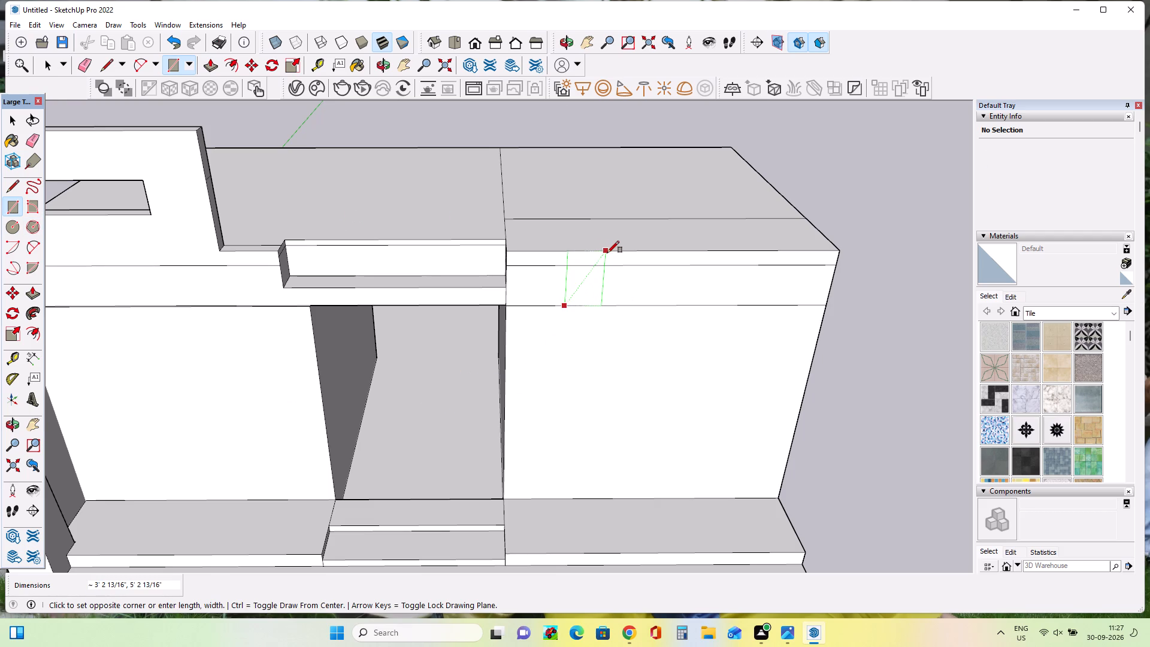
{"action": "left_click", "coordinate": [607, 253]}
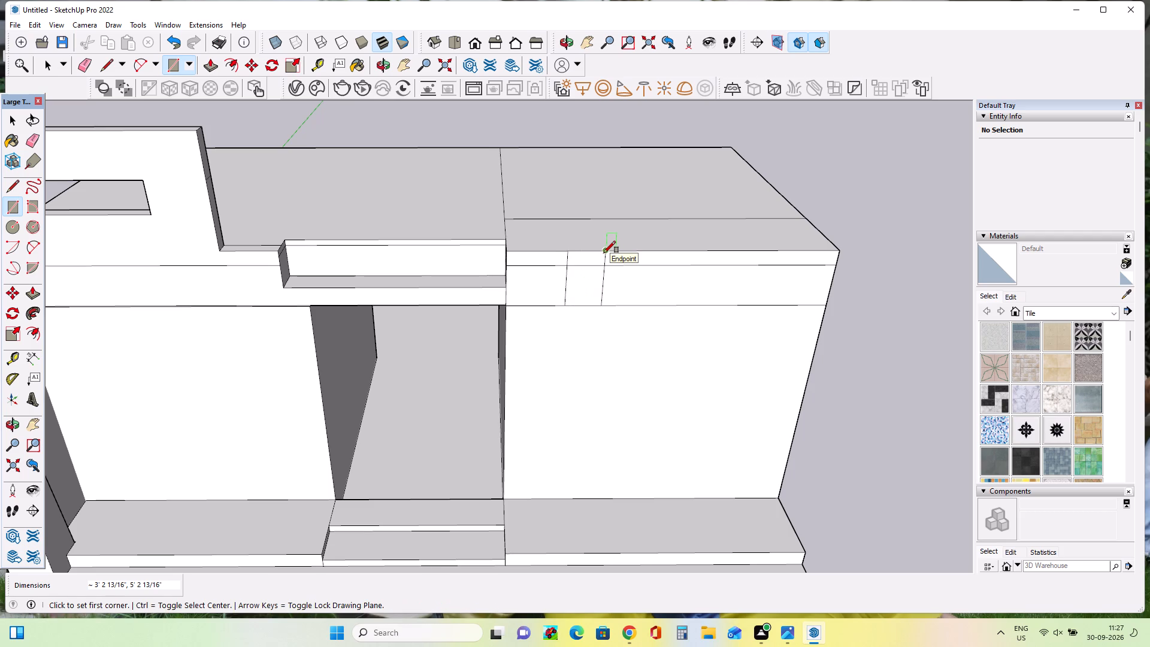
Draw an upright rectangle about 3' 2 13/16" wide and 2' 7 1/8" high on the roof edge, directly above the front band's rectangle.
{"action": "scroll", "coordinate": [719, 355], "scroll_direction": "down", "scroll_amount": 6}
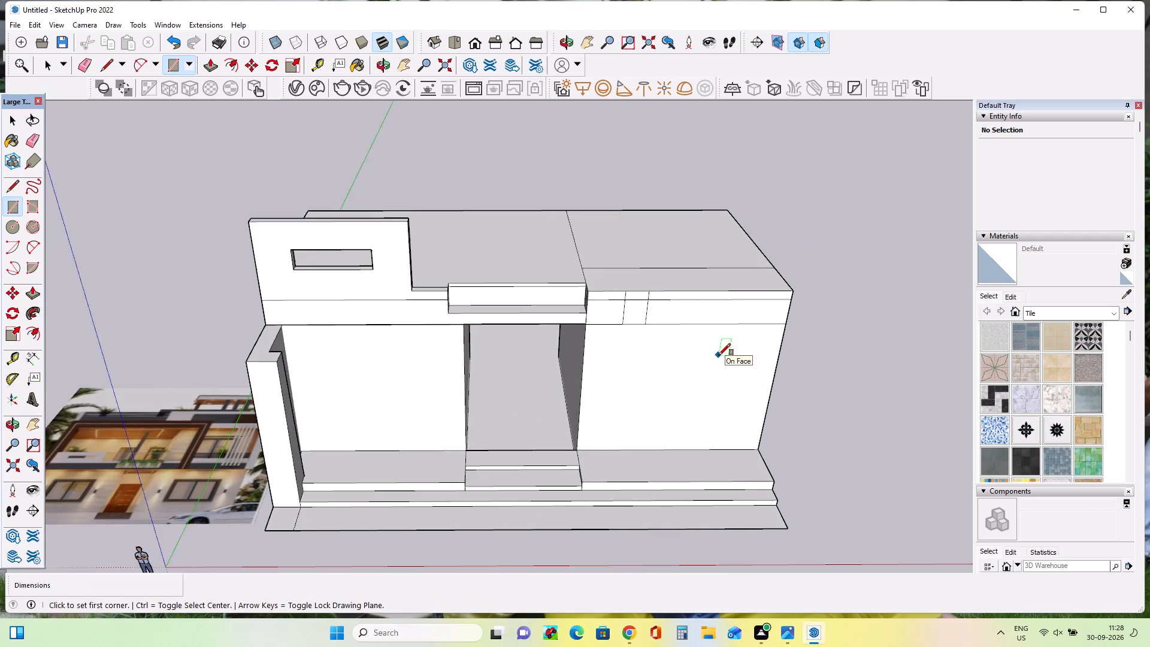
{"action": "middle_click_drag", "start_coordinate": [694, 341], "coordinate": [662, 378]}
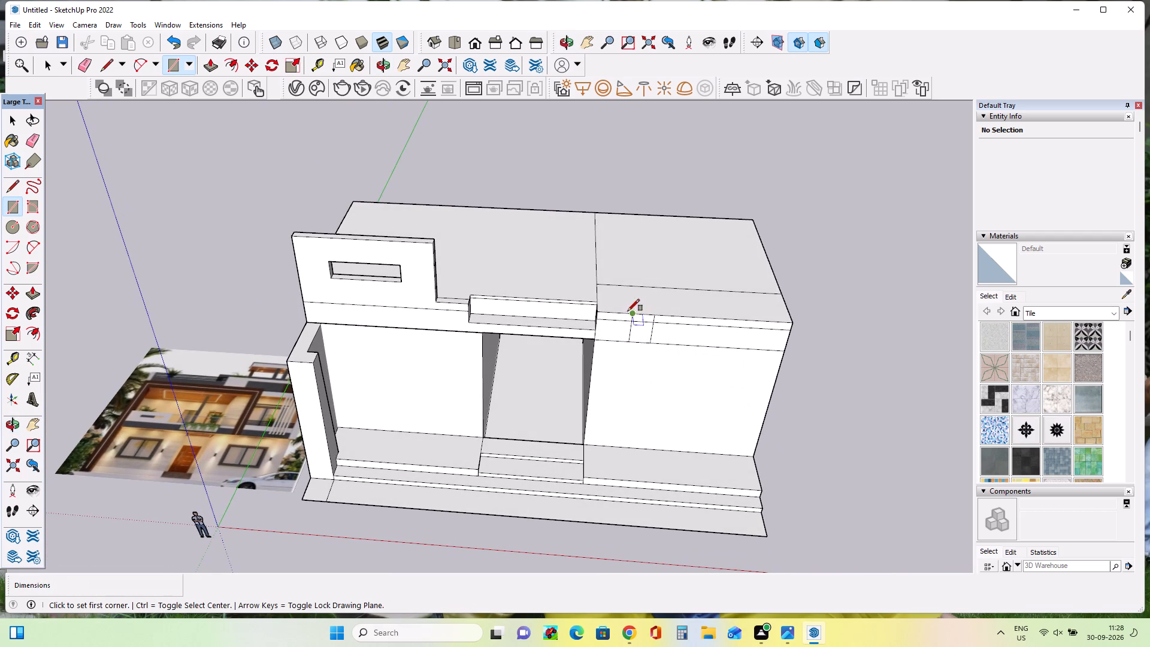
{"action": "left_click", "coordinate": [631, 315]}
{"action": "left_click", "coordinate": [656, 316]}
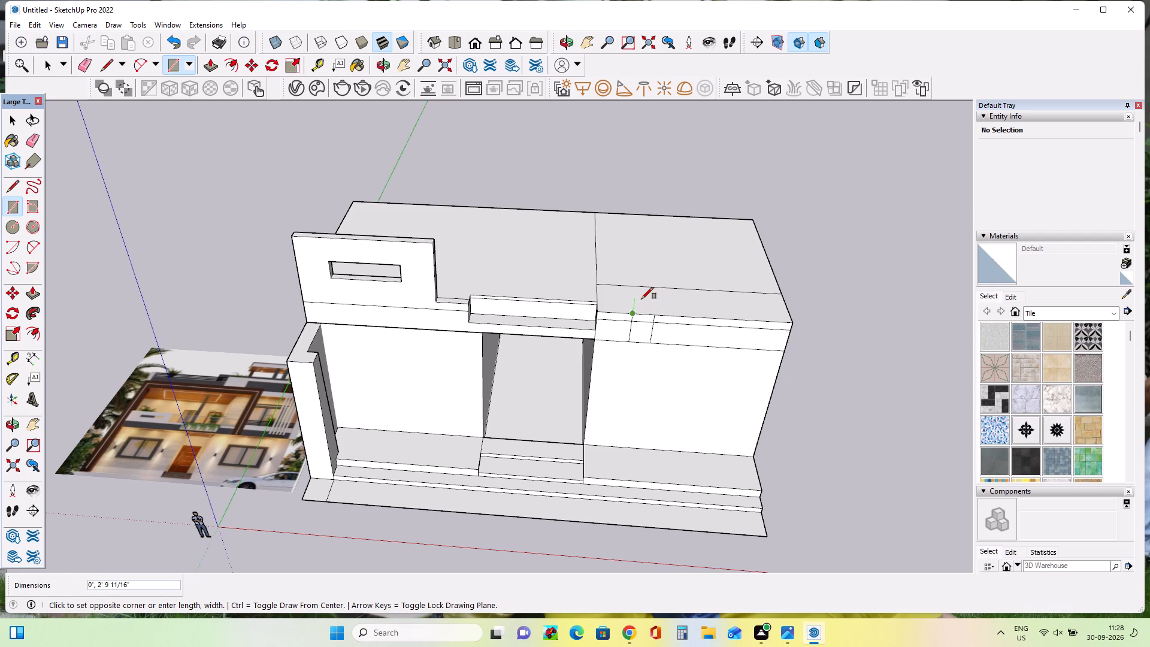
{"action": "left_click", "coordinate": [645, 299]}
Push/Pull the upright rectangle on the right block's roof edge by 1' 2 15/16" from its rear side.
{"action": "middle_click_drag", "start_coordinate": [661, 350], "coordinate": [724, 368]}
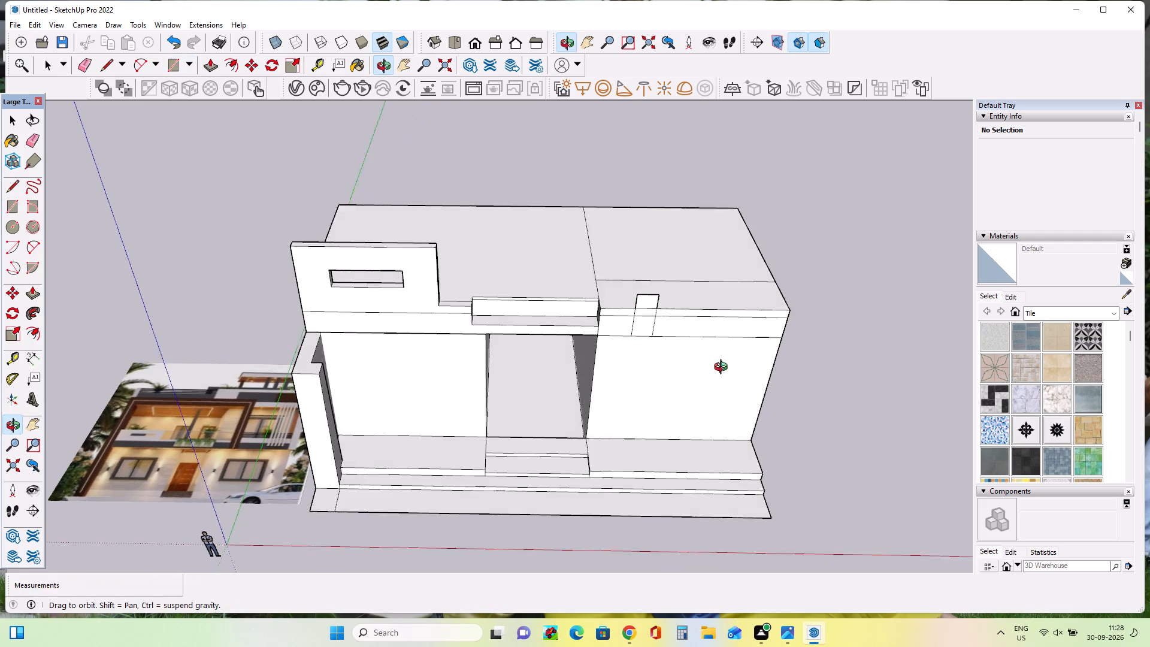
{"action": "middle_click_drag", "start_coordinate": [724, 368], "coordinate": [726, 371]}
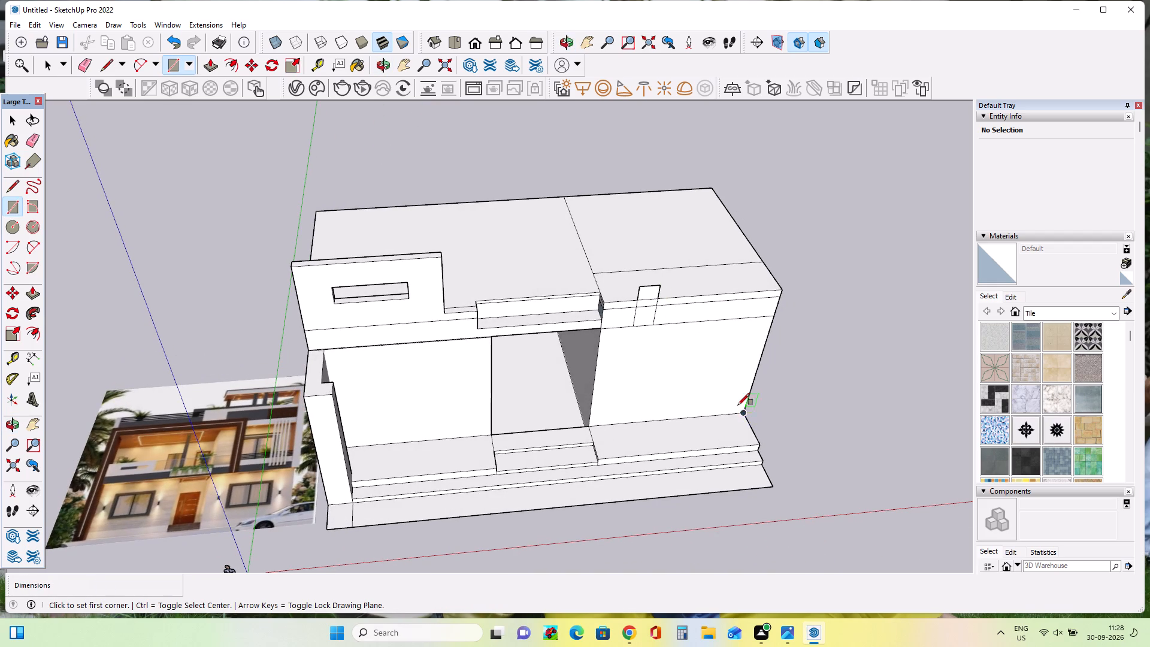
{"action": "middle_click_drag", "start_coordinate": [737, 405], "coordinate": [796, 507]}
{"action": "middle_click_drag", "start_coordinate": [512, 338], "coordinate": [837, 262]}
{"action": "middle_click_drag", "start_coordinate": [458, 249], "coordinate": [688, 245]}
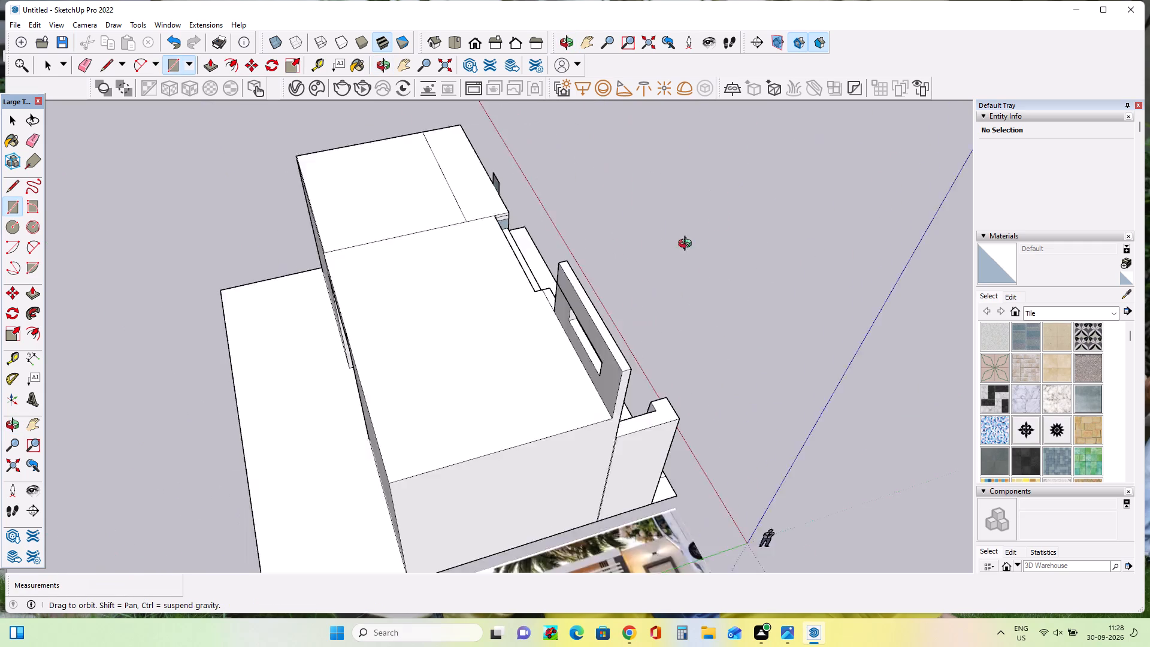
{"action": "middle_click_drag", "start_coordinate": [688, 245], "coordinate": [747, 200]}
{"action": "middle_click_drag", "start_coordinate": [441, 261], "coordinate": [537, 279]}
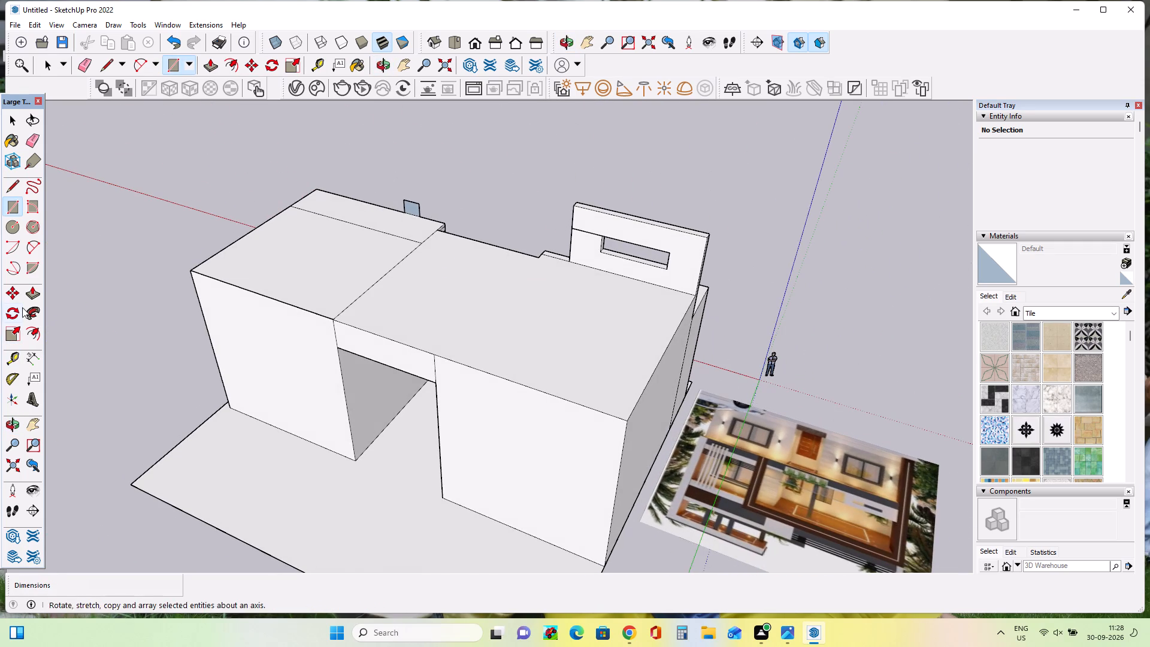
{"action": "left_click", "coordinate": [33, 296]}
{"action": "left_click", "coordinate": [408, 207]}
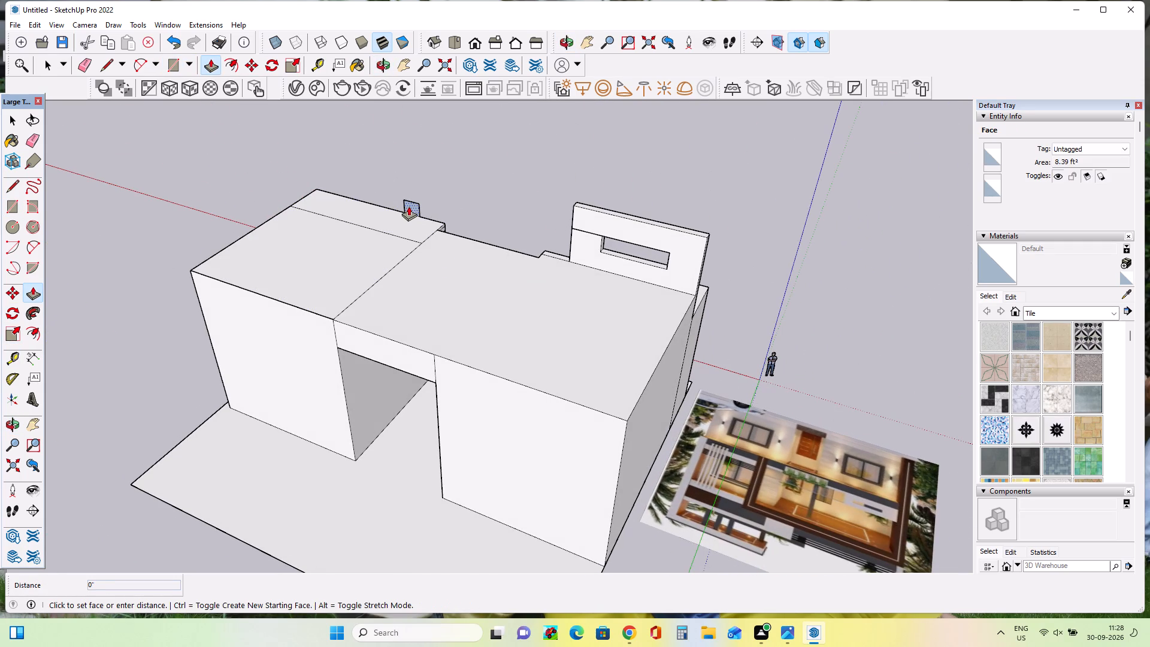
{"action": "left_click", "coordinate": [404, 209]}
Close the open front of the small rooftop block with a rectangle about 3' 2 13/16" by 2' 7 1/8".
{"action": "middle_click_drag", "start_coordinate": [463, 240], "coordinate": [26, 258]}
{"action": "middle_click_drag", "start_coordinate": [458, 303], "coordinate": [411, 303]}
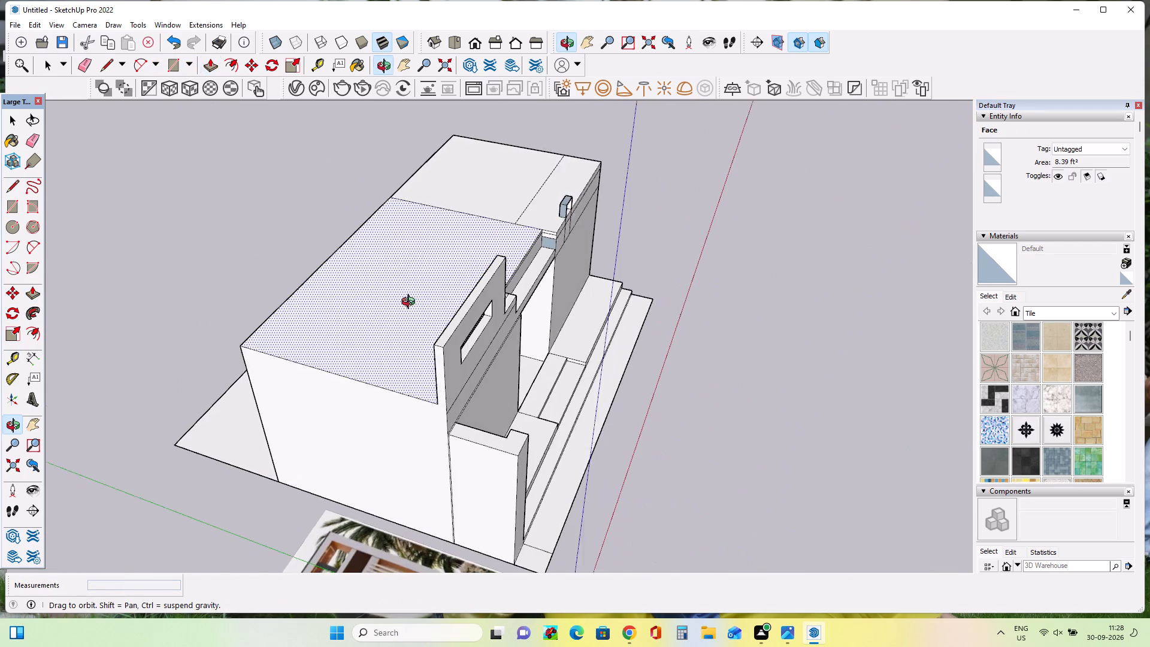
{"action": "middle_click_drag", "start_coordinate": [411, 303], "coordinate": [146, 252]}
{"action": "scroll", "coordinate": [644, 274], "scroll_direction": "up", "scroll_amount": 6}
{"action": "middle_click_drag", "start_coordinate": [637, 329], "coordinate": [690, 329]}
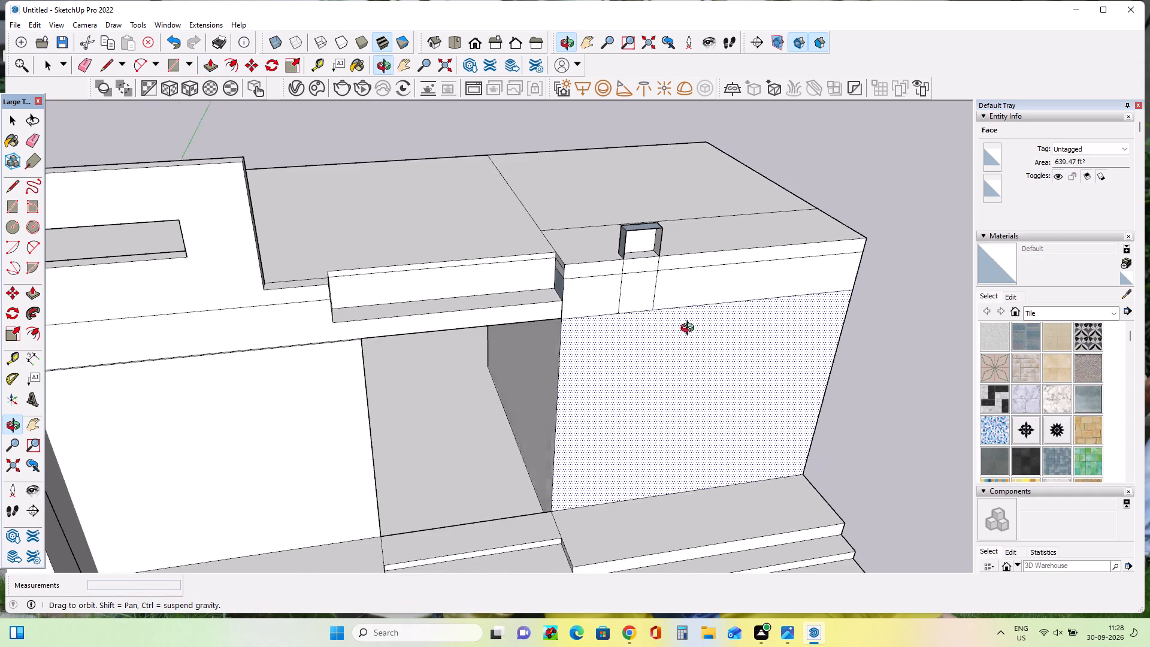
{"action": "middle_click_drag", "start_coordinate": [690, 329], "coordinate": [539, 309]}
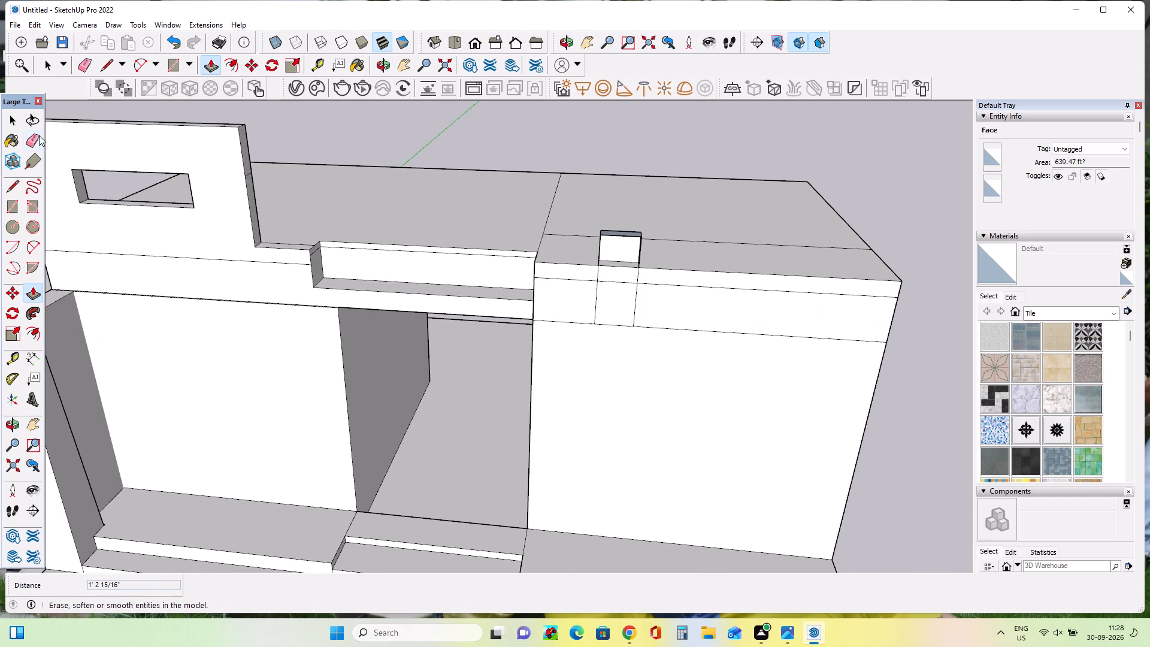
{"action": "left_click", "coordinate": [16, 208]}
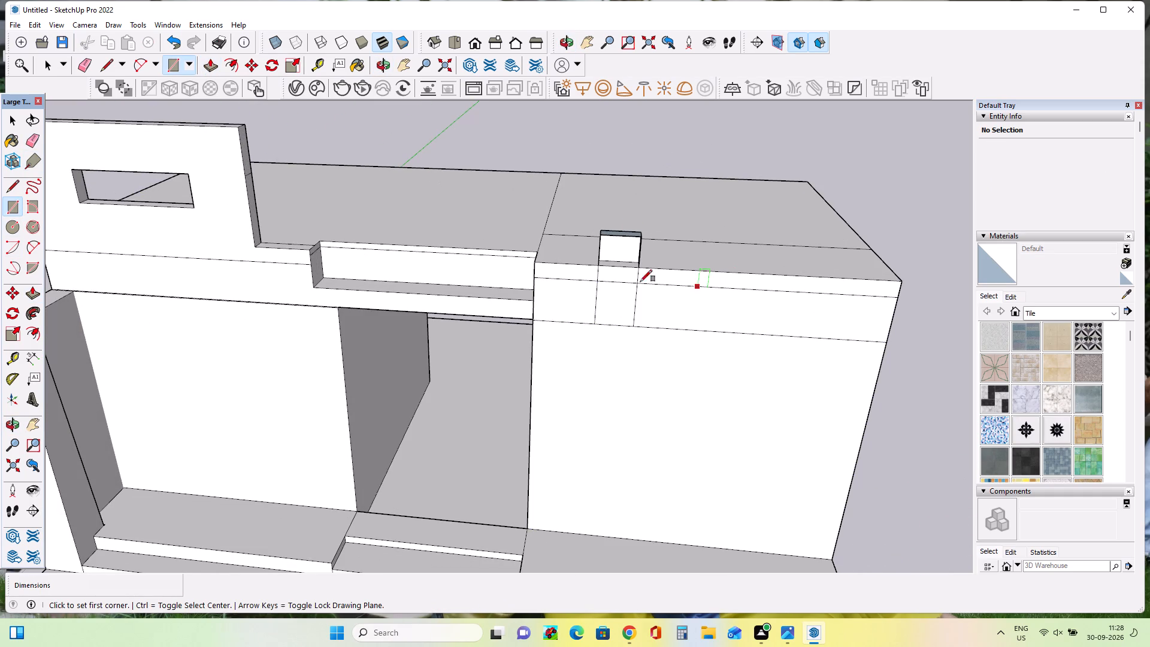
{"action": "left_click", "coordinate": [598, 268]}
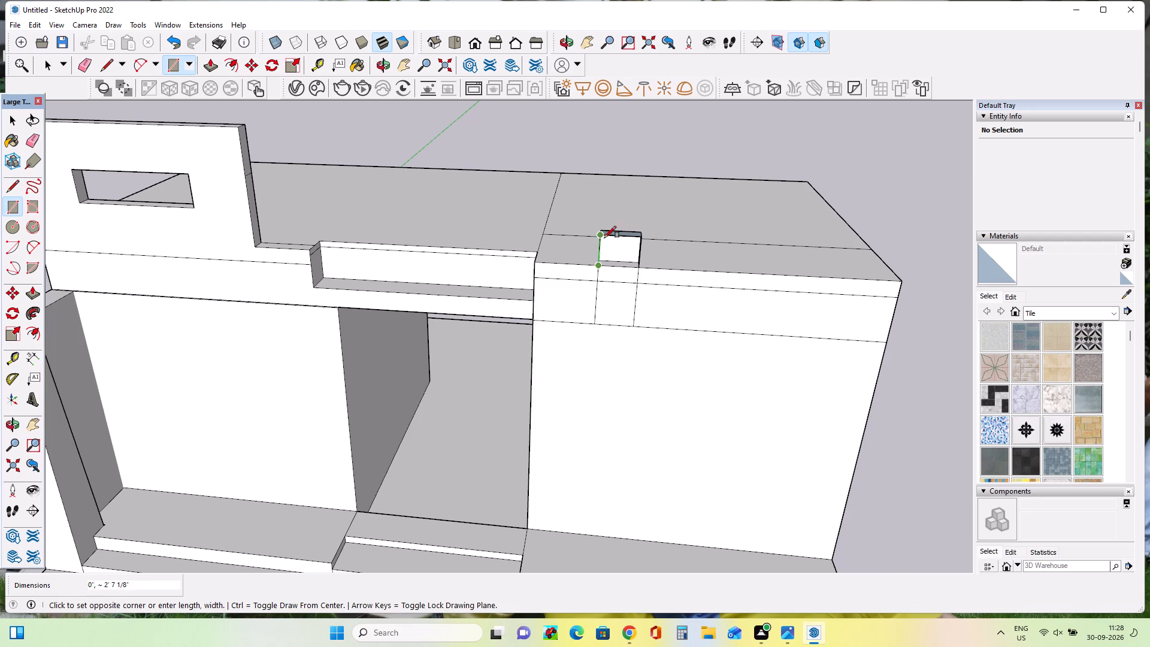
{"action": "scroll", "coordinate": [607, 267], "scroll_direction": "up", "scroll_amount": 8}
{"action": "middle_click_drag", "start_coordinate": [608, 265], "coordinate": [627, 343]}
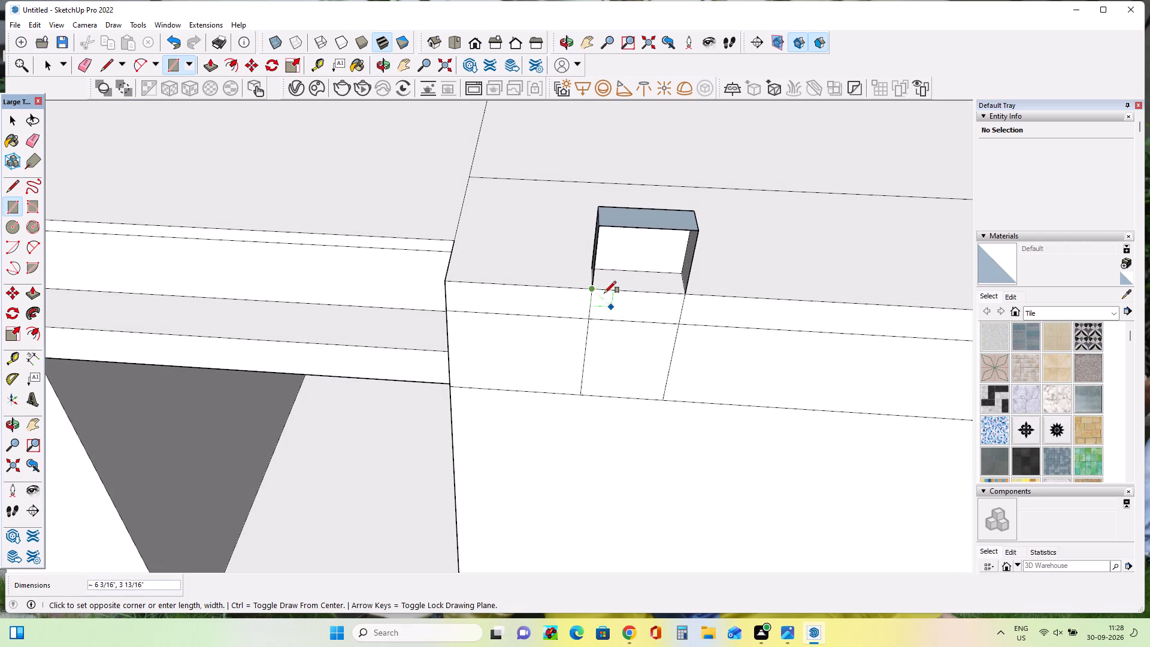
{"action": "left_click", "coordinate": [594, 288]}
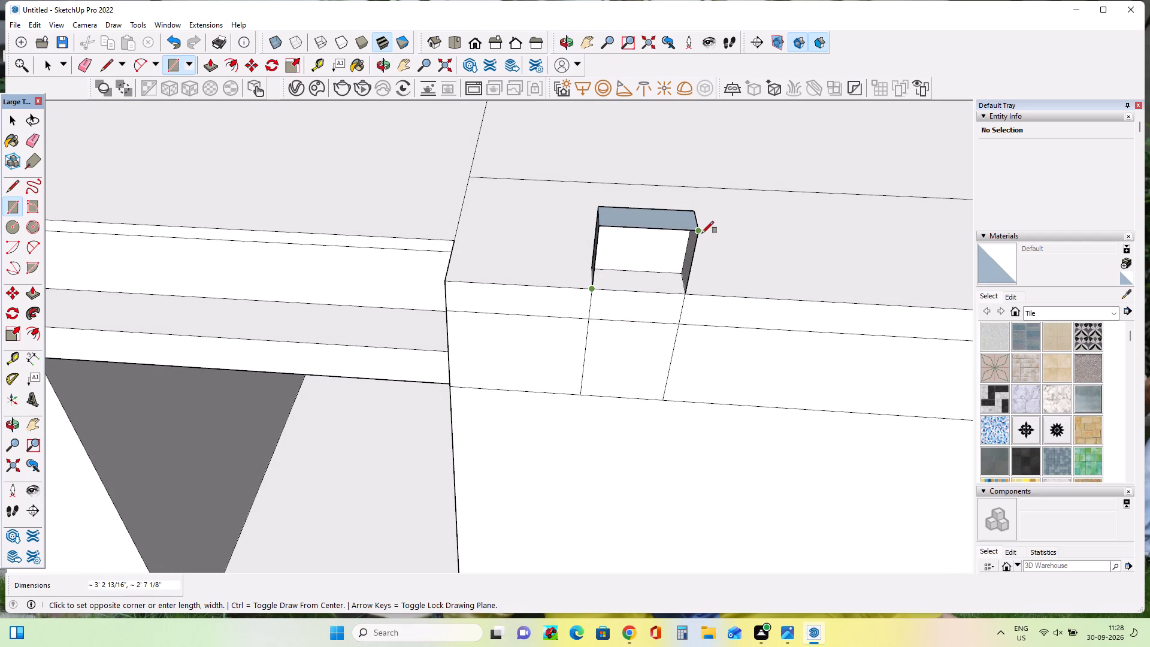
{"action": "left_click", "coordinate": [702, 233]}
Examine the small rooftop block and the right block's front band from several angles.
{"action": "middle_click_drag", "start_coordinate": [644, 329], "coordinate": [910, 212]}
{"action": "middle_click_drag", "start_coordinate": [485, 265], "coordinate": [920, 228]}
{"action": "middle_click_drag", "start_coordinate": [765, 264], "coordinate": [210, 252]}
{"action": "middle_click_drag", "start_coordinate": [614, 256], "coordinate": [580, 382]}
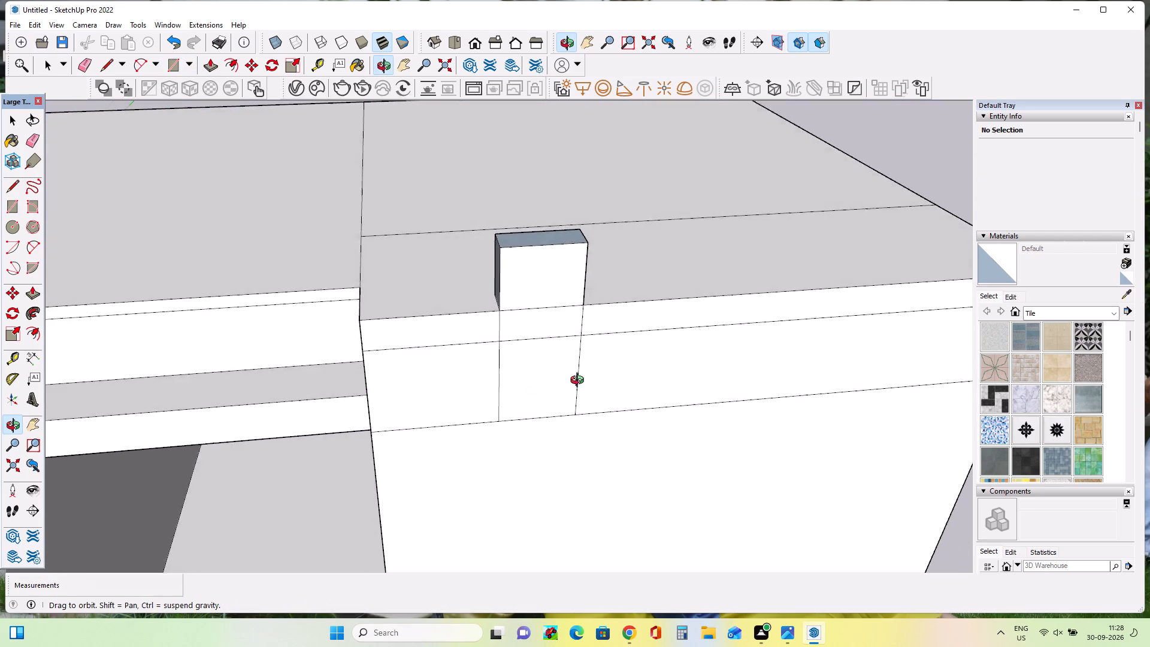
{"action": "middle_click_drag", "start_coordinate": [580, 382], "coordinate": [545, 331]}
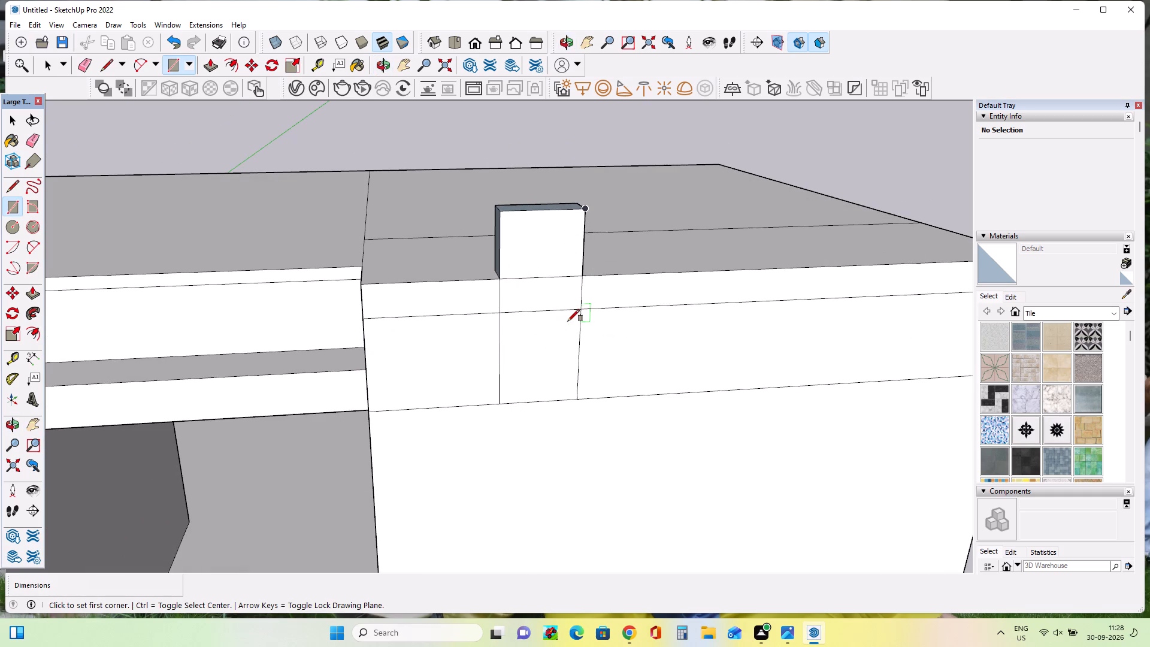
{"action": "scroll", "coordinate": [568, 319], "scroll_direction": "down", "scroll_amount": 1}
{"action": "middle_click_drag", "start_coordinate": [568, 319], "coordinate": [568, 347]}
{"action": "scroll", "coordinate": [588, 335], "scroll_direction": "down", "scroll_amount": 7}
{"action": "middle_click_drag", "start_coordinate": [467, 364], "coordinate": [589, 340]}
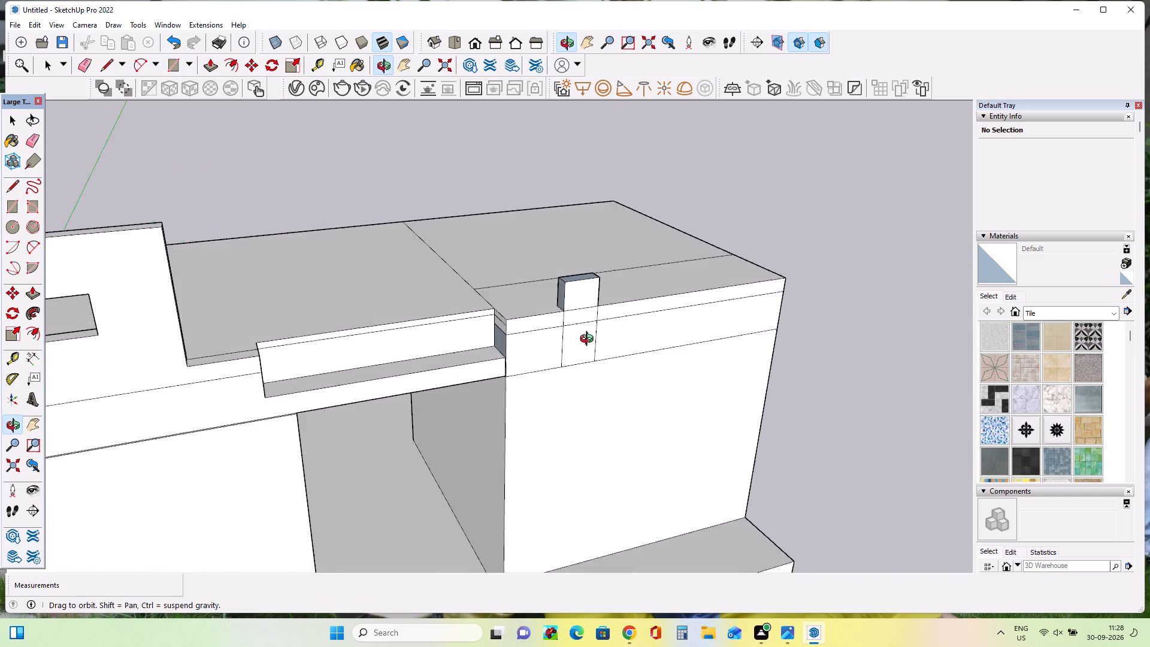
Erase the two short leftover edges on the right block's side face, at the end of the recessed parapet ledge.
{"action": "middle_click_drag", "start_coordinate": [589, 340], "coordinate": [600, 328]}
{"action": "scroll", "coordinate": [532, 331], "scroll_direction": "up", "scroll_amount": 7}
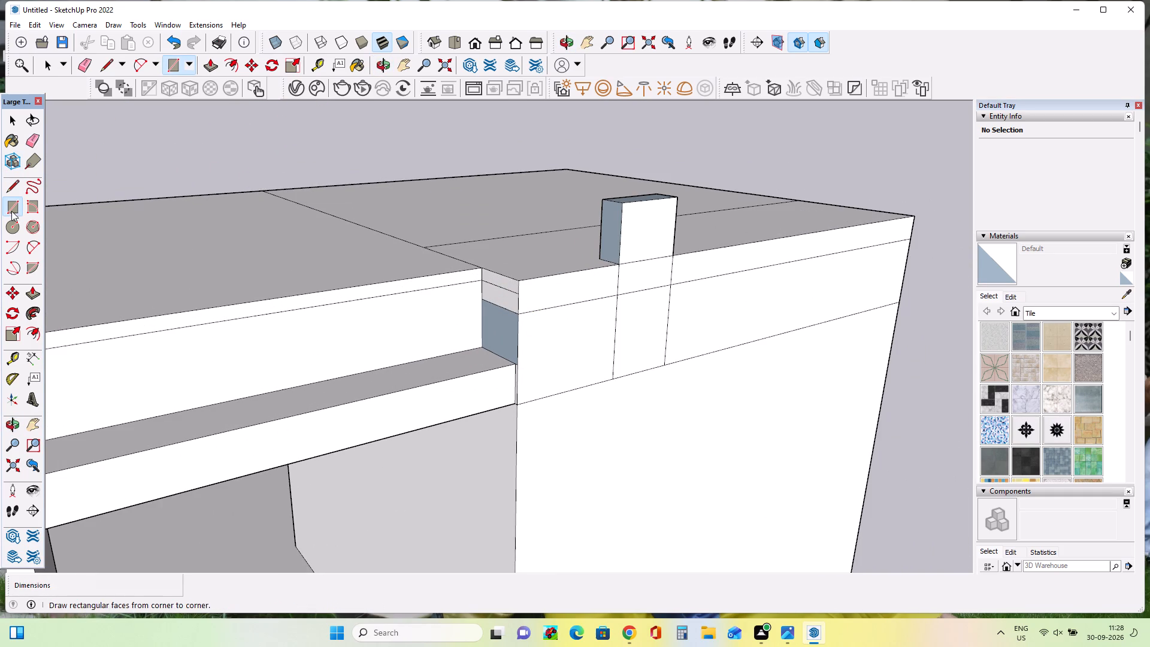
{"action": "left_click", "coordinate": [29, 143]}
{"action": "left_click", "coordinate": [507, 309]}
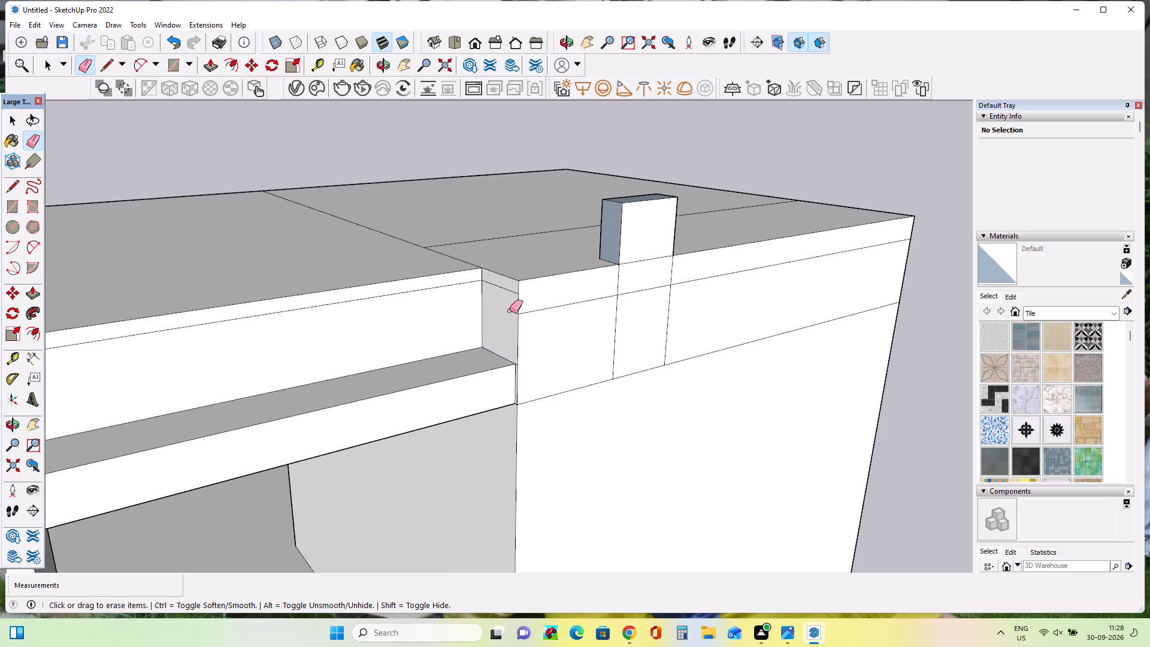
{"action": "left_click", "coordinate": [512, 291]}
Push/Pull the top of the small block on the right block's roof edge upward by about 15' 11 5/16".
{"action": "middle_click_drag", "start_coordinate": [575, 343], "coordinate": [465, 350]}
{"action": "scroll", "coordinate": [465, 350], "scroll_direction": "down", "scroll_amount": 3}
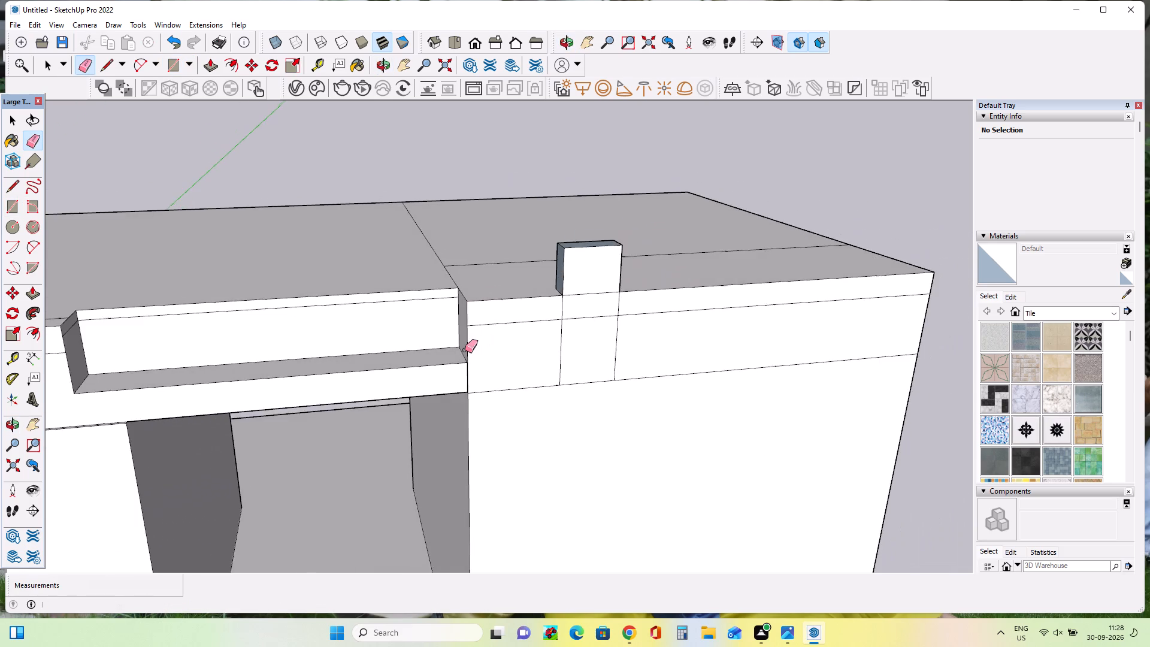
{"action": "scroll", "coordinate": [482, 345], "scroll_direction": "down", "scroll_amount": 4}
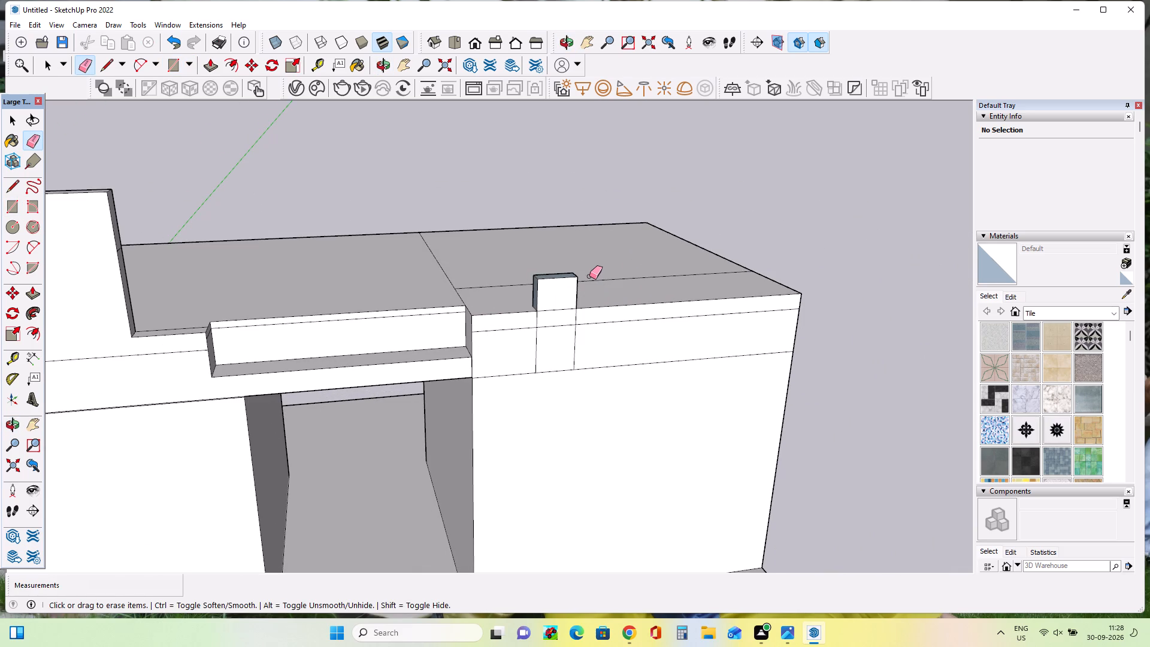
{"action": "scroll", "coordinate": [589, 276], "scroll_direction": "down", "scroll_amount": 7}
{"action": "middle_click_drag", "start_coordinate": [586, 289], "coordinate": [592, 329]}
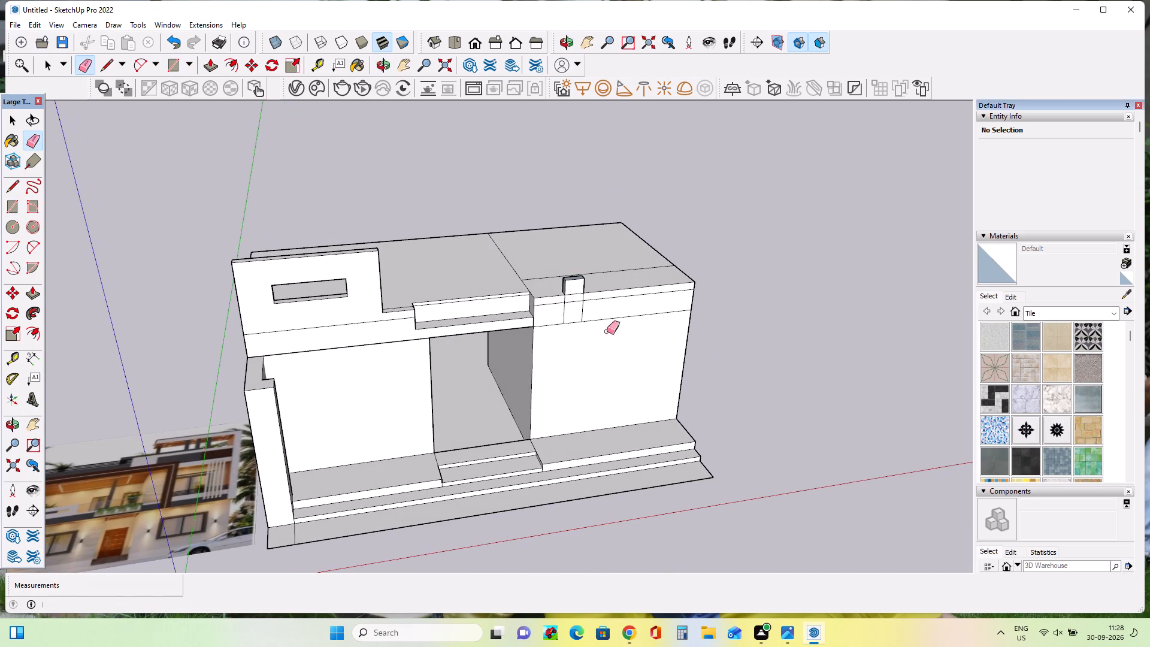
{"action": "left_click", "coordinate": [34, 298]}
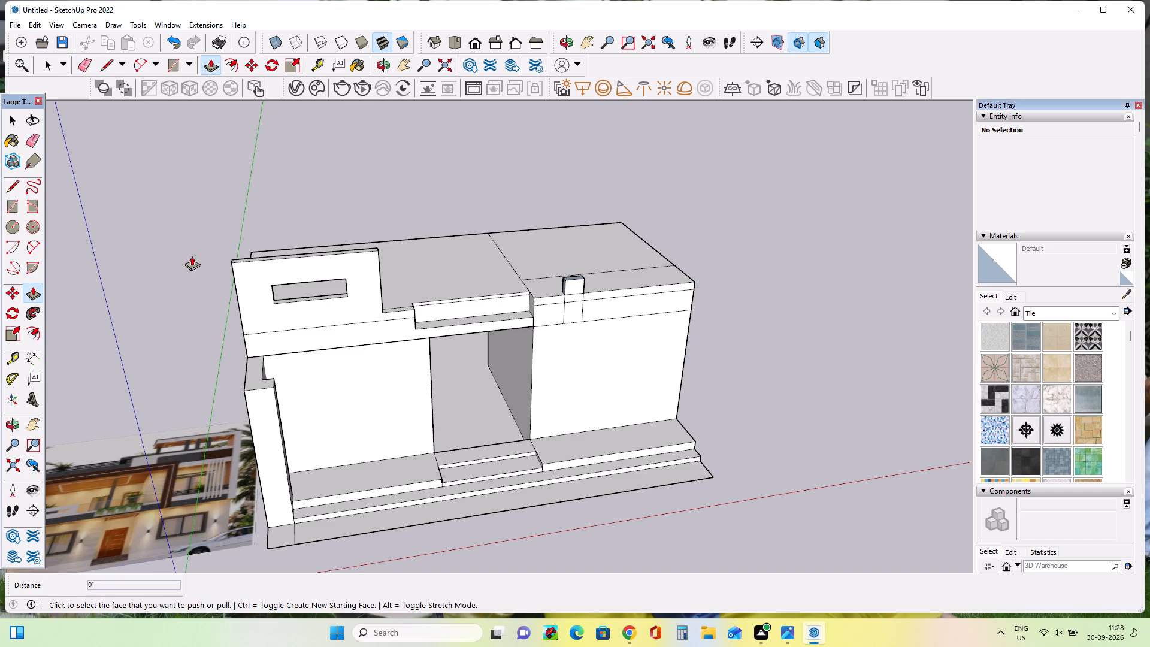
{"action": "middle_click_drag", "start_coordinate": [587, 275], "coordinate": [592, 347]}
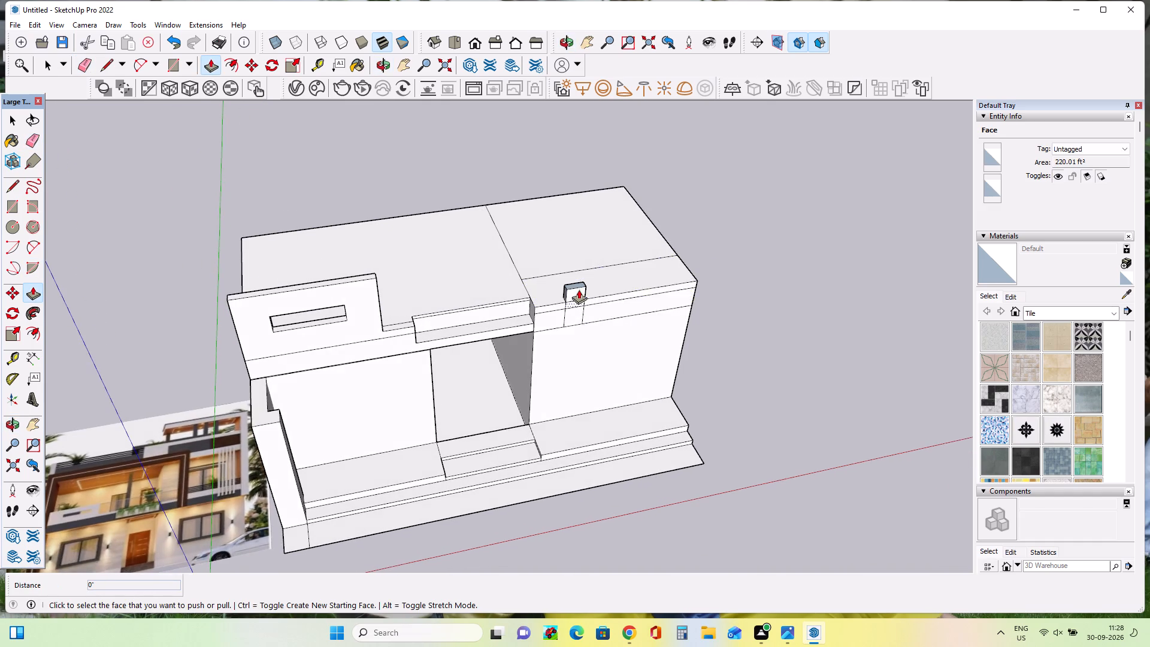
{"action": "scroll", "coordinate": [579, 289], "scroll_direction": "up", "scroll_amount": 6}
{"action": "left_click", "coordinate": [579, 280]}
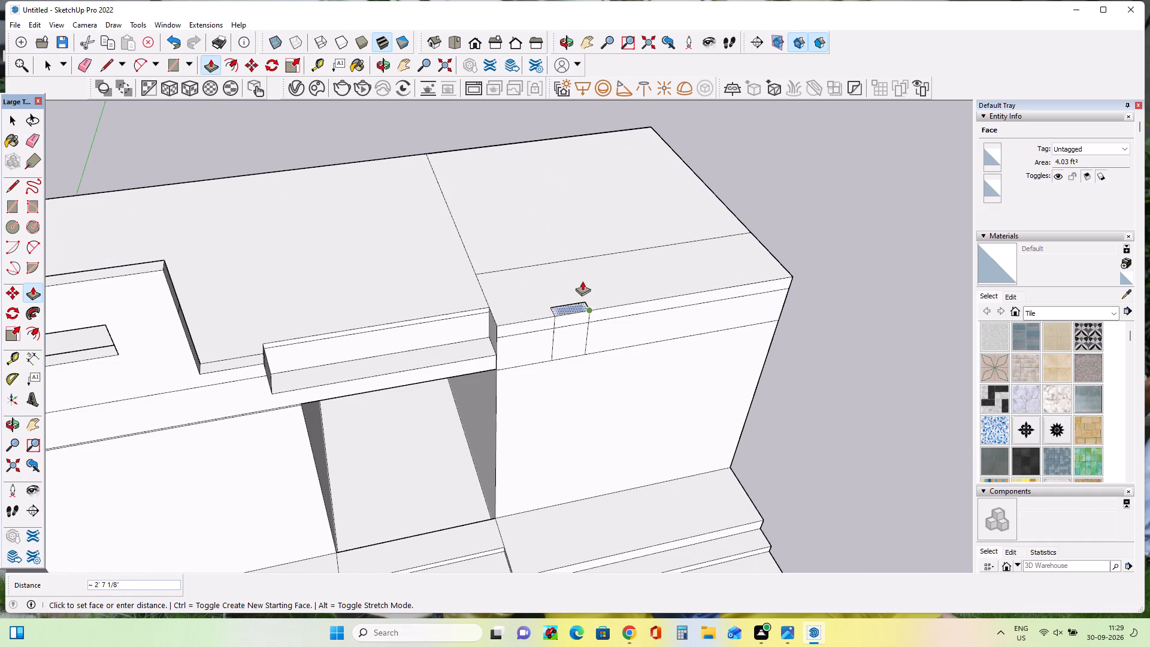
{"action": "left_click", "coordinate": [477, 104]}
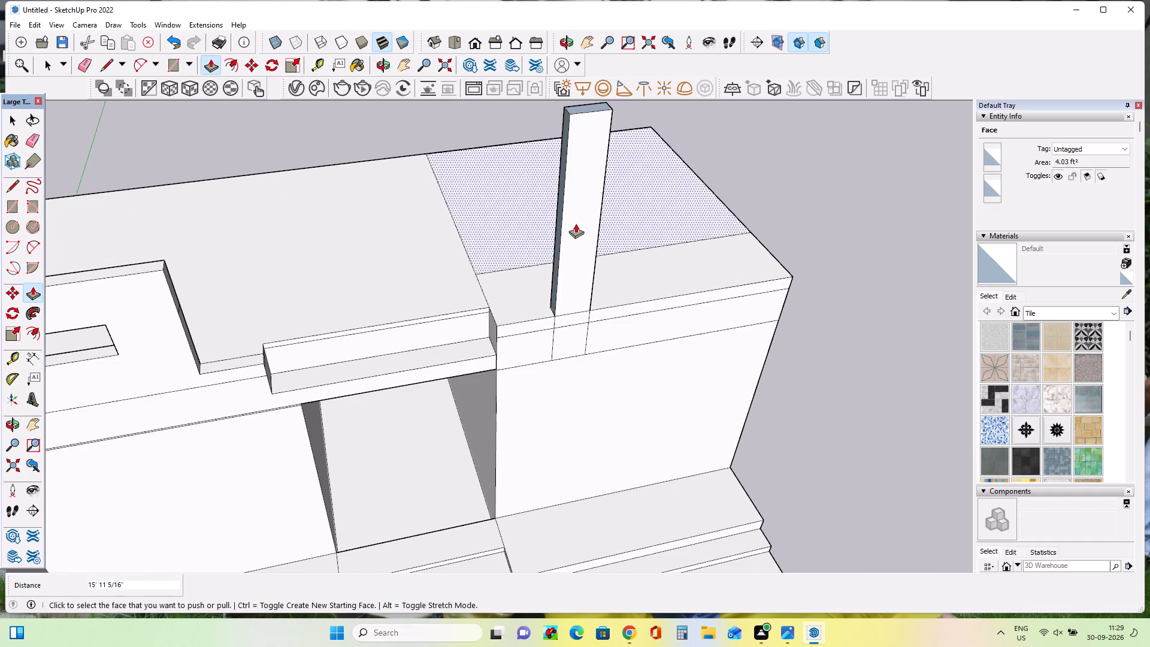
Push/Pull the rear roof section of the right block upward by about 22' 10 5/16" as the upper-floor block.
{"action": "middle_click_drag", "start_coordinate": [588, 261], "coordinate": [452, 204]}
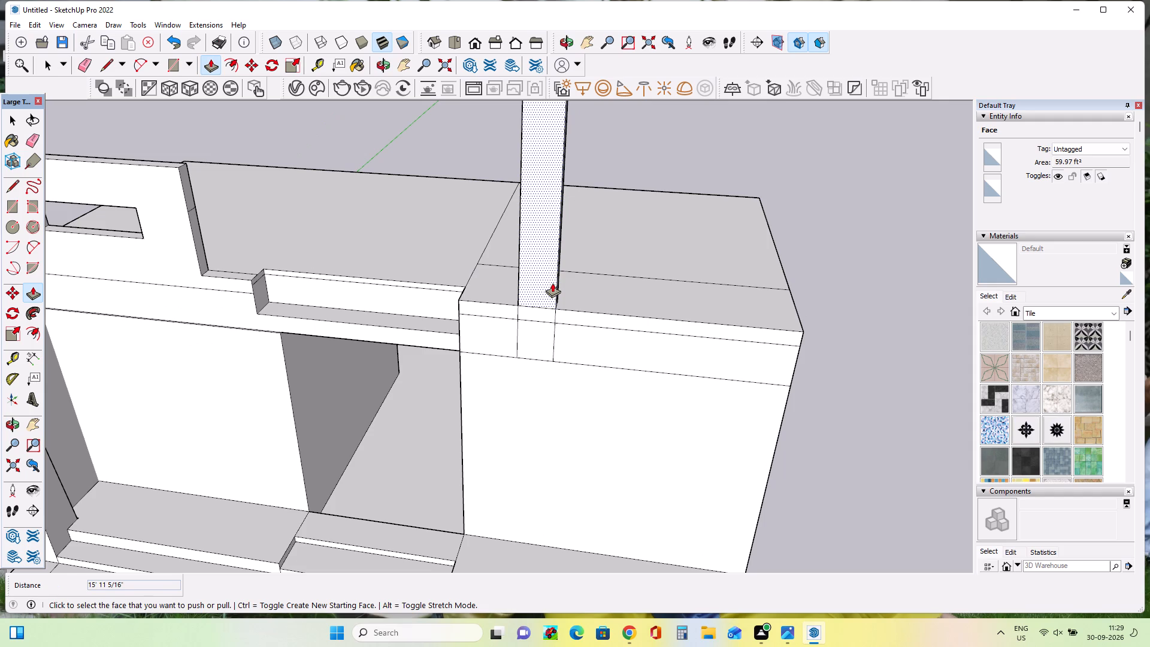
{"action": "scroll", "coordinate": [553, 283], "scroll_direction": "down", "scroll_amount": 7}
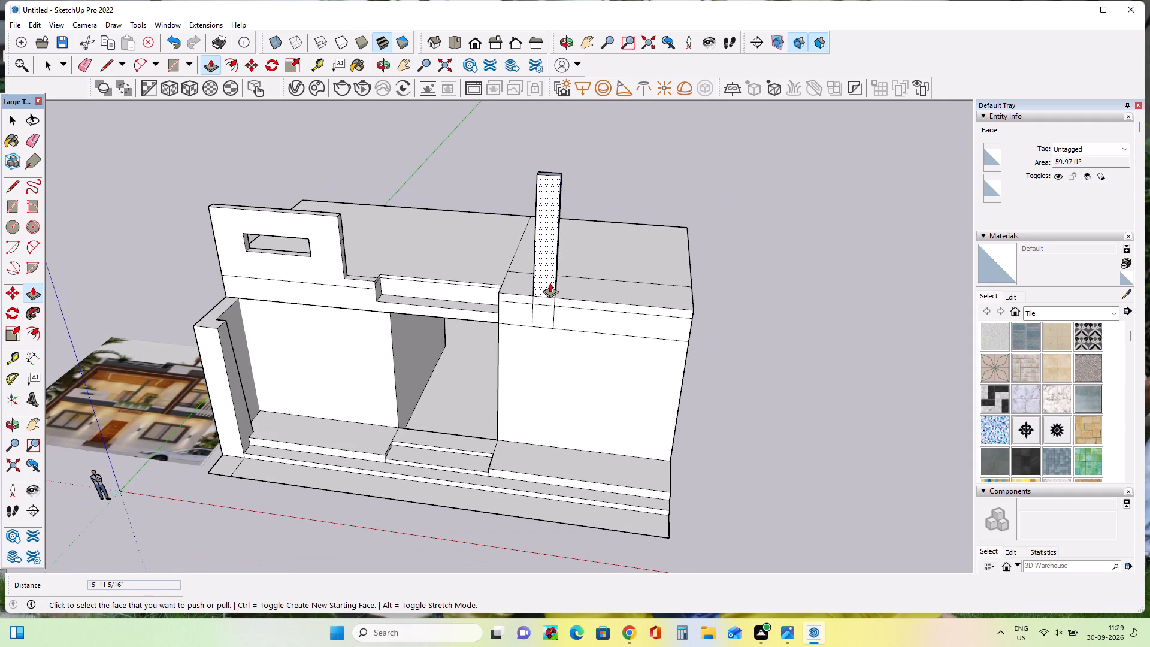
{"action": "middle_click_drag", "start_coordinate": [532, 279], "coordinate": [636, 246]}
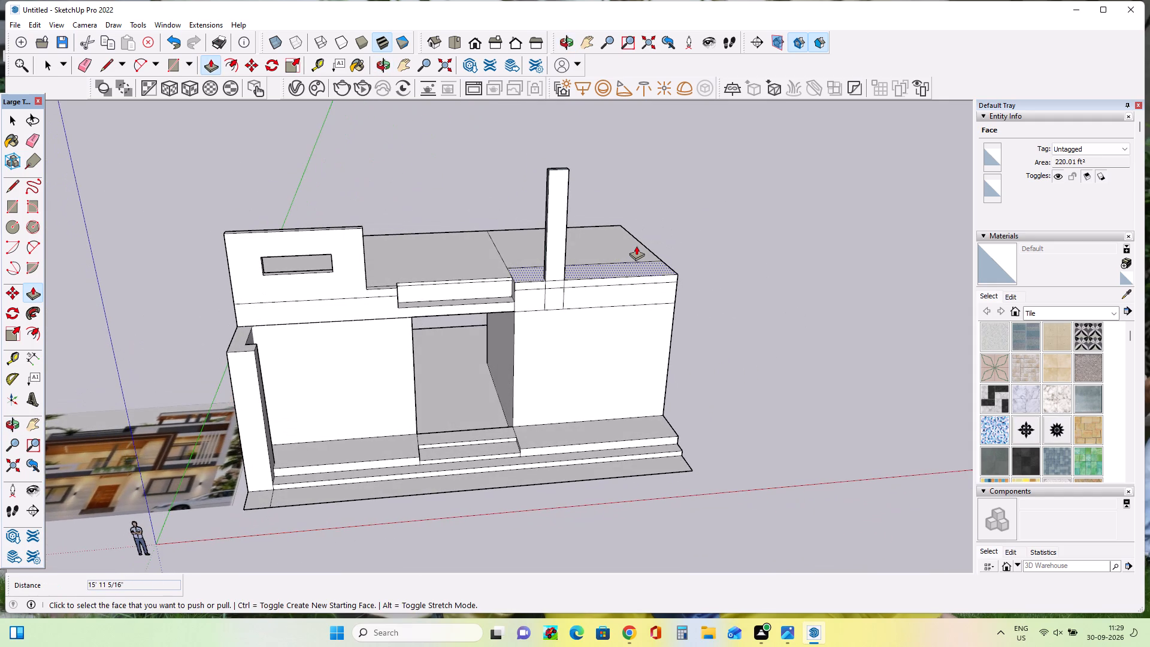
{"action": "left_click", "coordinate": [613, 238]}
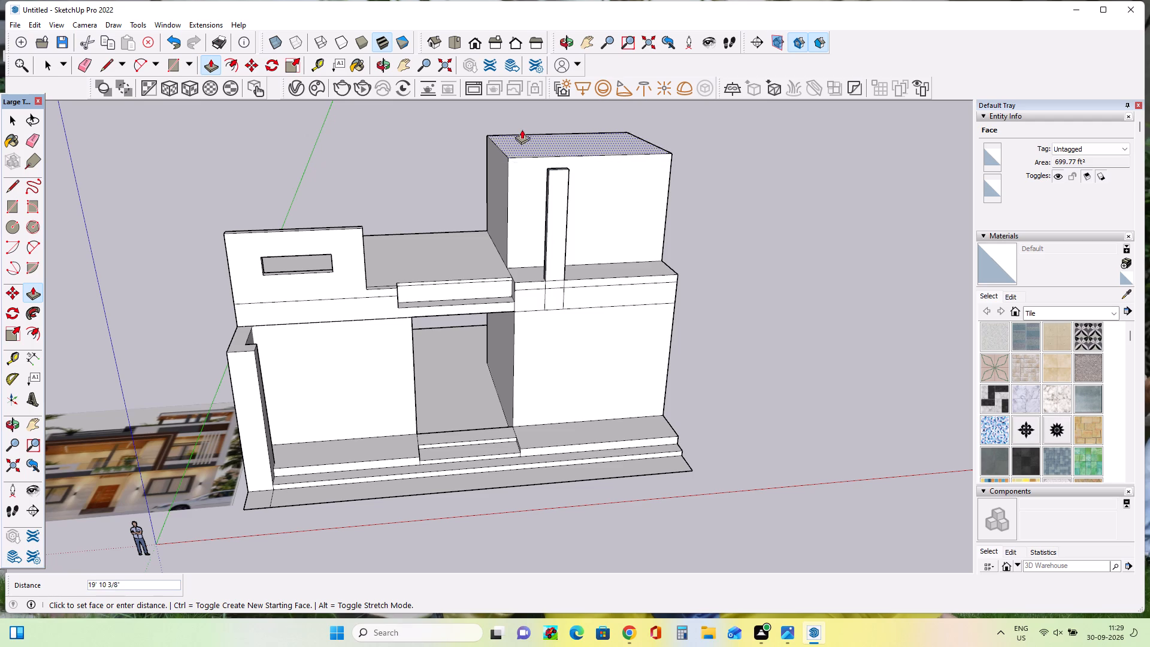
{"action": "left_click", "coordinate": [516, 119]}
Raise the top of the upper-floor block by a further 2' 15/16" or so.
{"action": "middle_click_drag", "start_coordinate": [644, 229], "coordinate": [558, 236]}
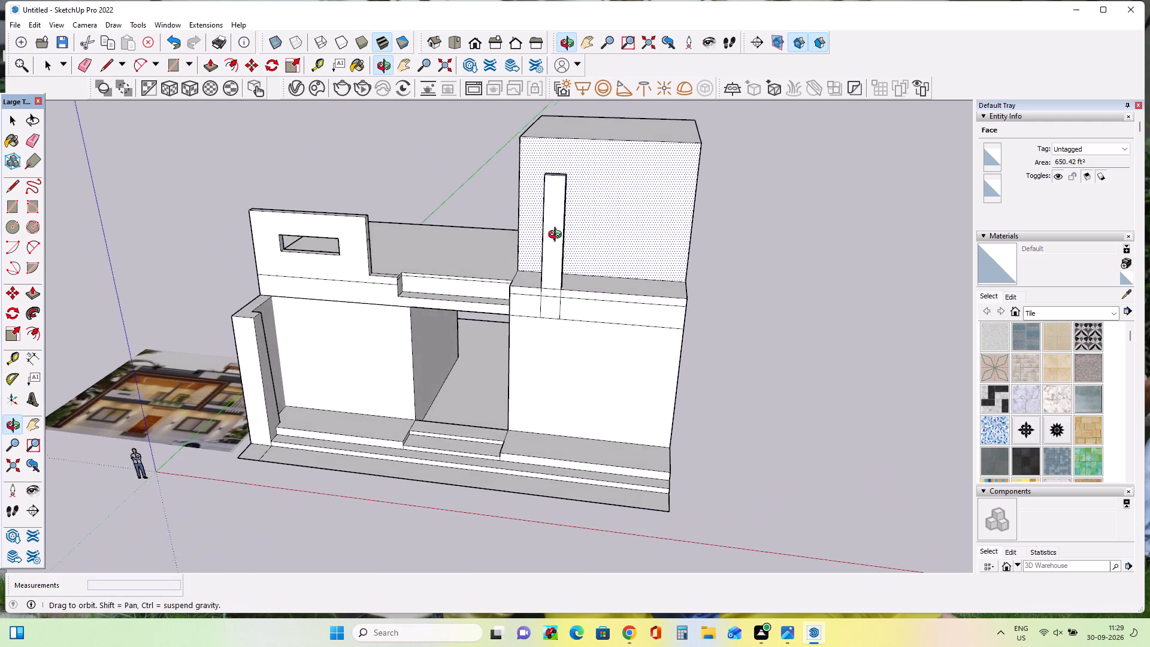
{"action": "middle_click_drag", "start_coordinate": [558, 236], "coordinate": [667, 231]}
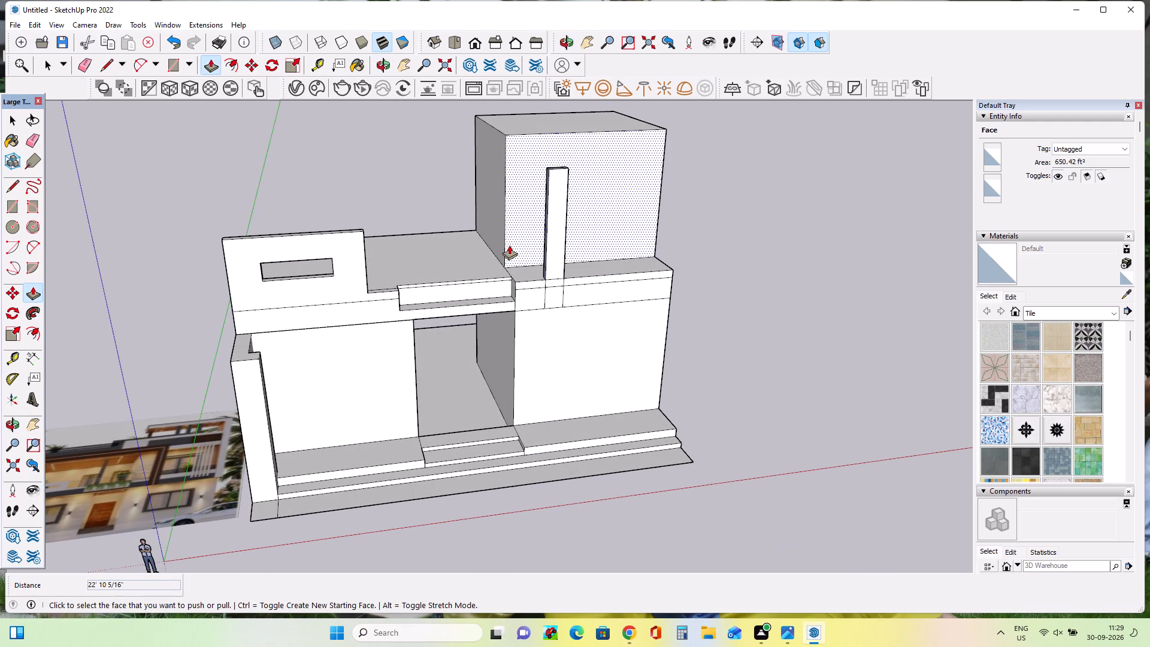
{"action": "middle_click_drag", "start_coordinate": [512, 244], "coordinate": [480, 270]}
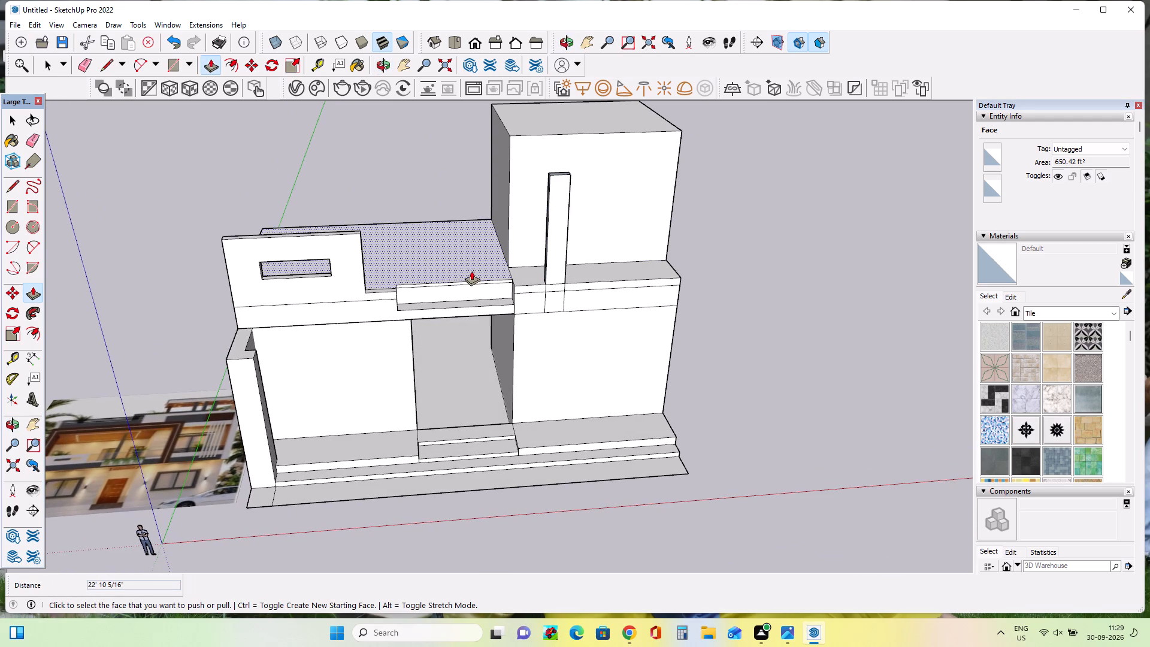
{"action": "left_click", "coordinate": [567, 123]}
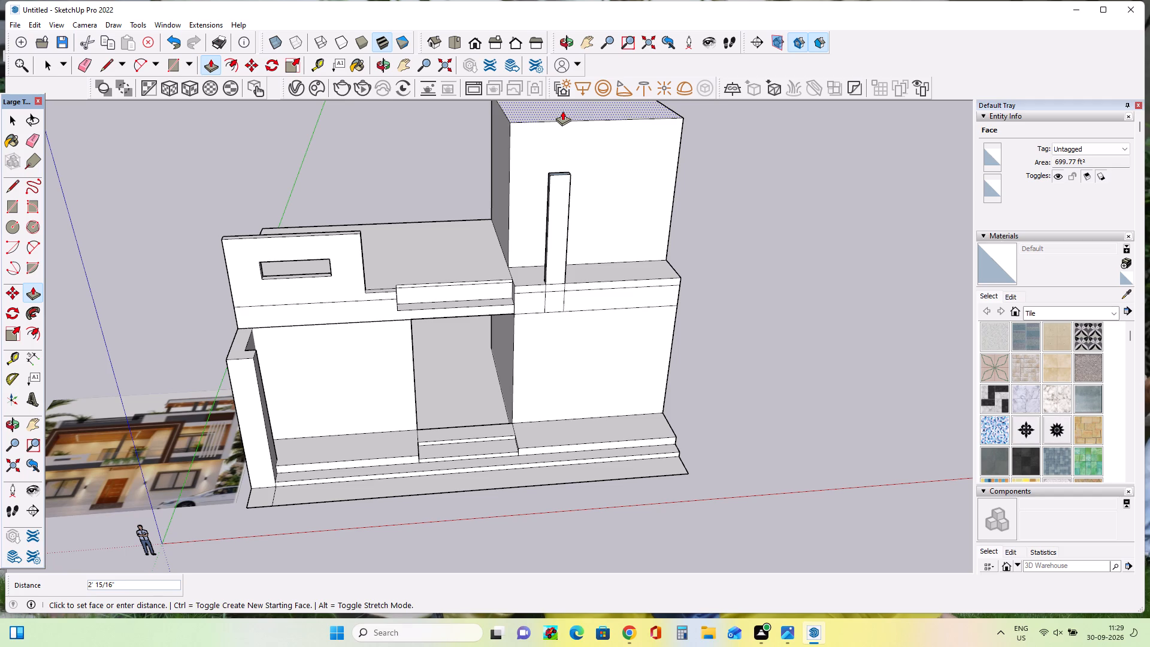
{"action": "left_click", "coordinate": [562, 111]}
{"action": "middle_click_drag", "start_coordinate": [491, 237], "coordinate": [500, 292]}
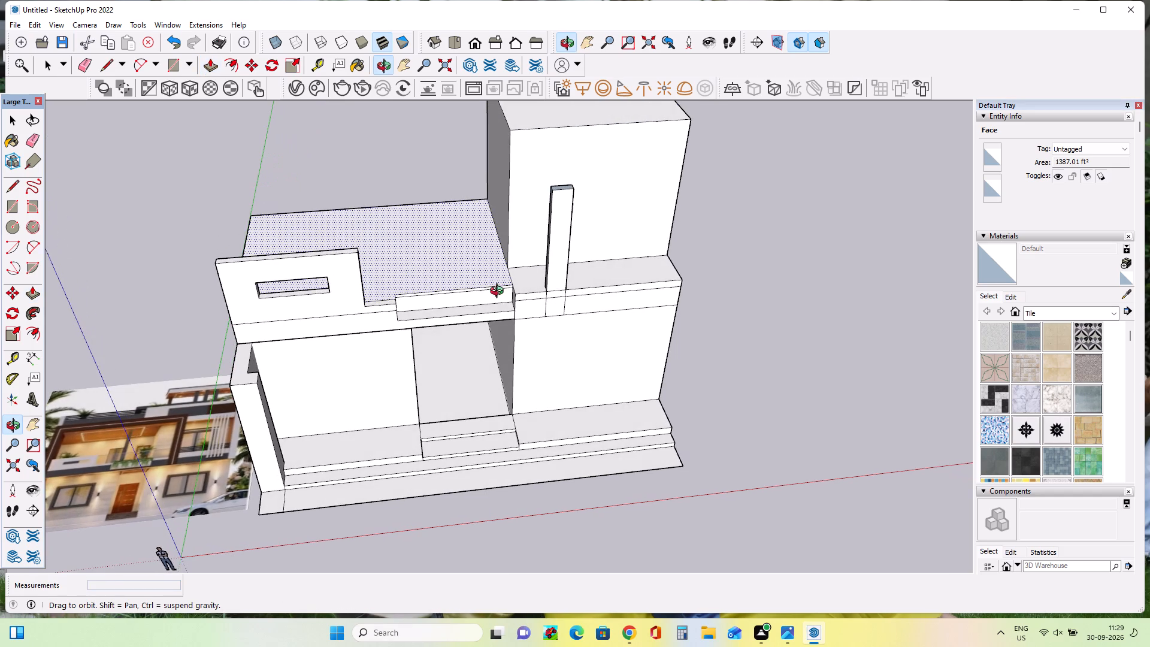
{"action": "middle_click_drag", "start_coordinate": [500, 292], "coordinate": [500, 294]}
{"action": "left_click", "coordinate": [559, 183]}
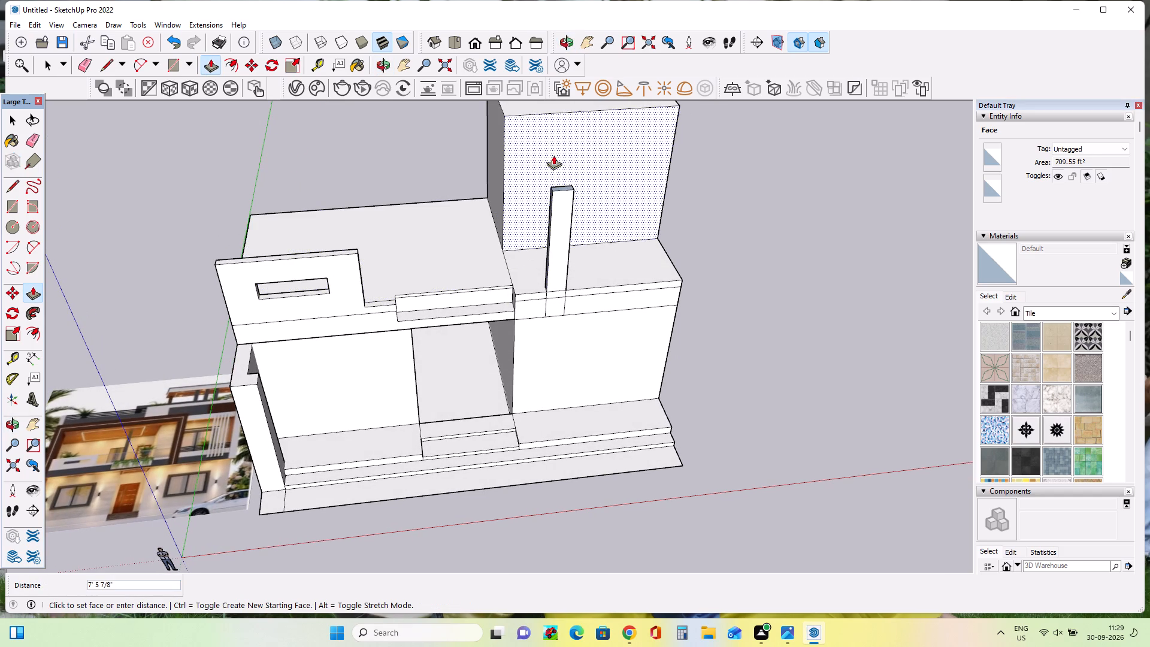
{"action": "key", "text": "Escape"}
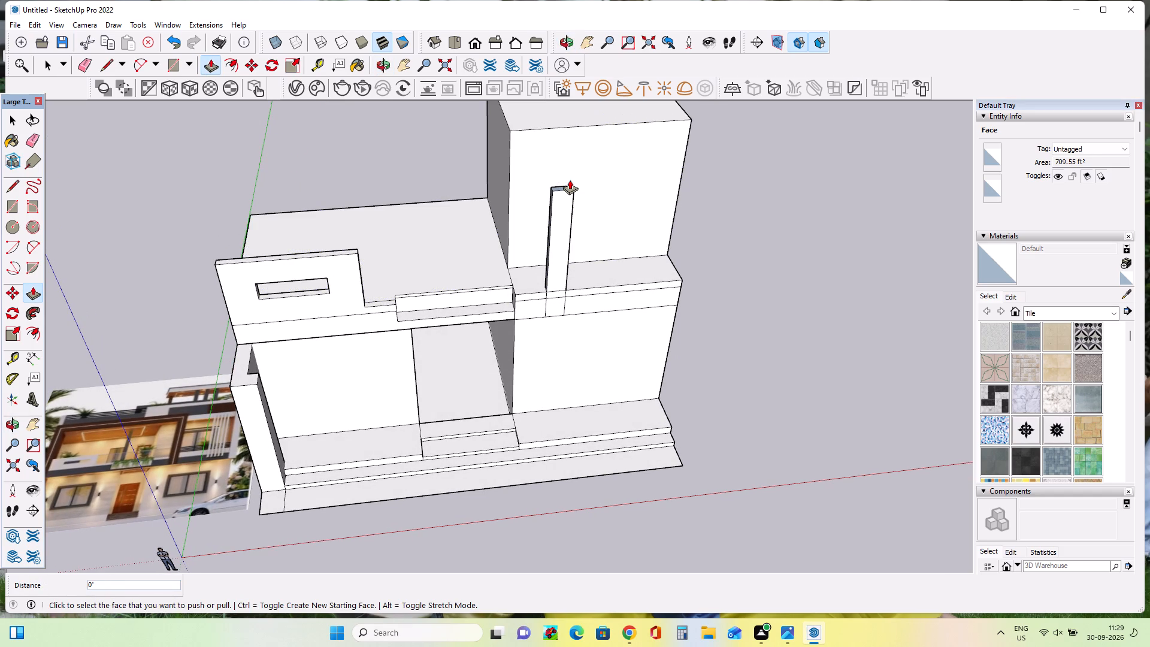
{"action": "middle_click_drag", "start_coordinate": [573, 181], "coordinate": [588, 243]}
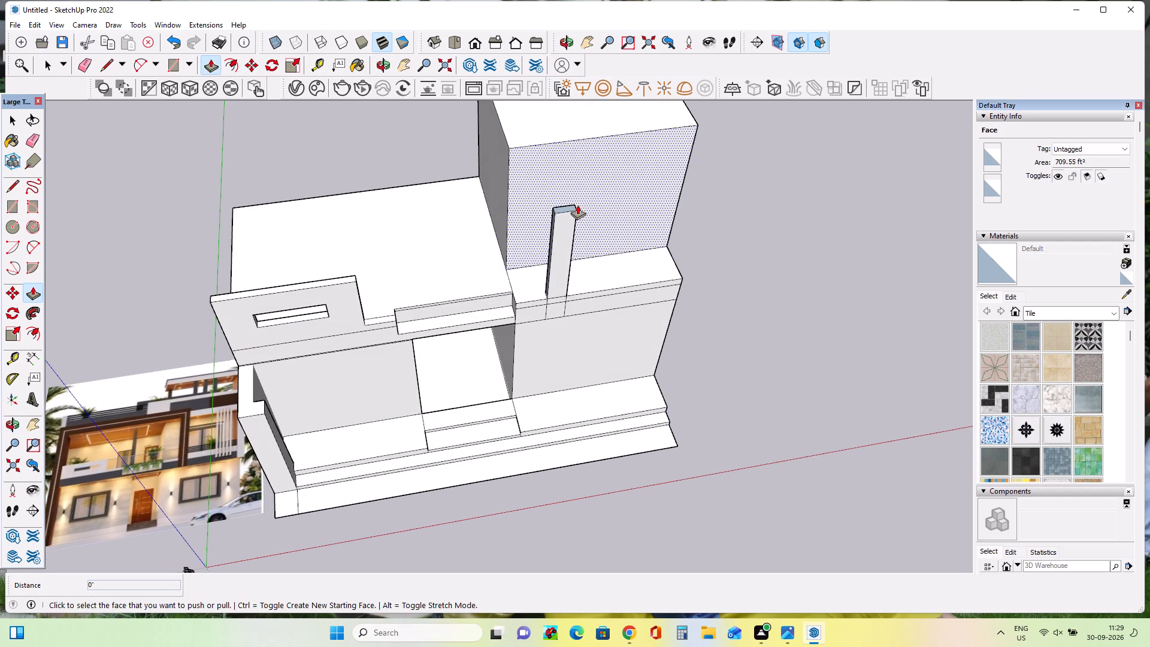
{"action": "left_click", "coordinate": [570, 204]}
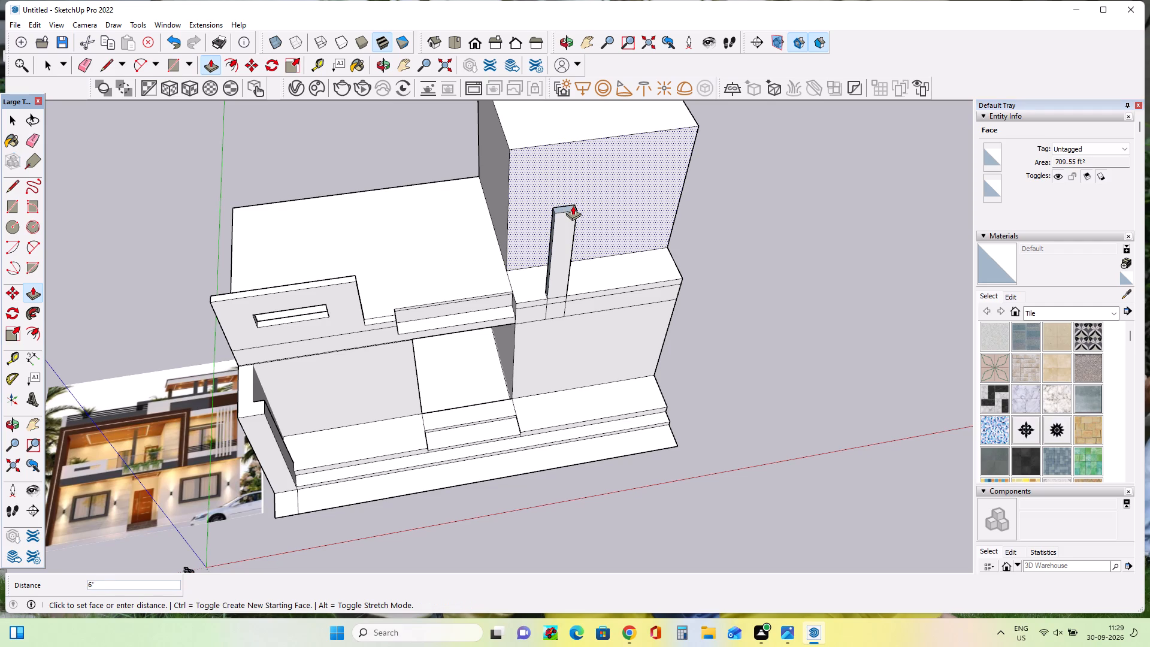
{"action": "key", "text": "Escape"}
Push/Pull the slim front pillar's top up about 6' 4 13/16", level with the upper-floor block's top.
{"action": "middle_click_drag", "start_coordinate": [601, 226], "coordinate": [635, 360]}
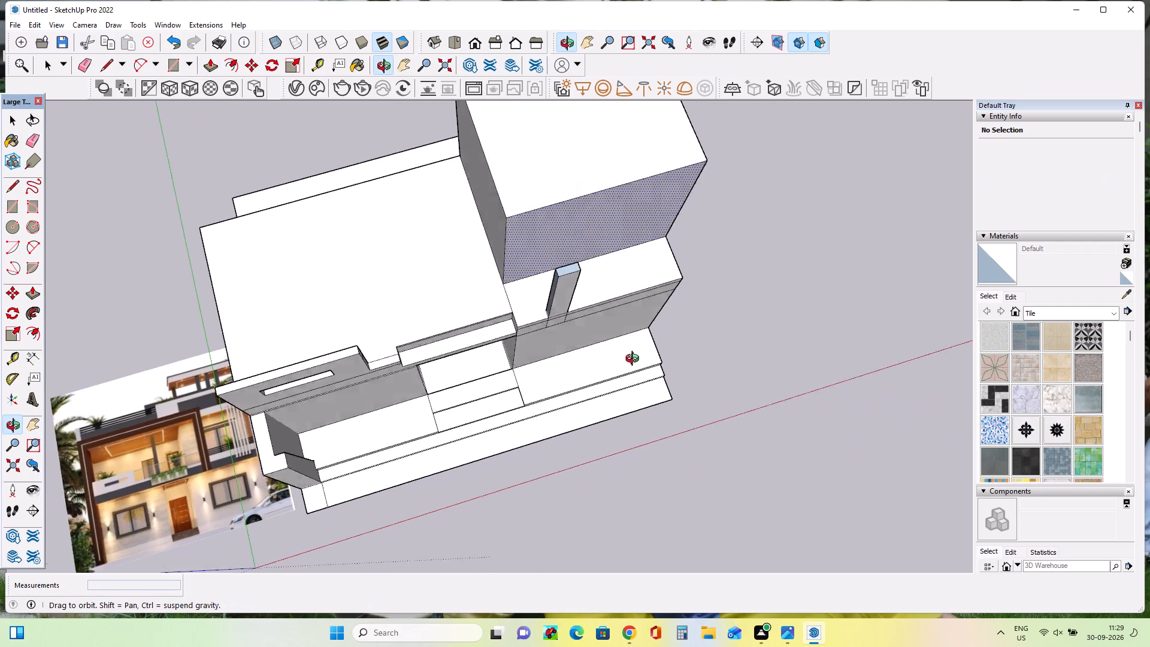
{"action": "middle_click_drag", "start_coordinate": [635, 360], "coordinate": [635, 361]}
{"action": "left_click", "coordinate": [573, 280]}
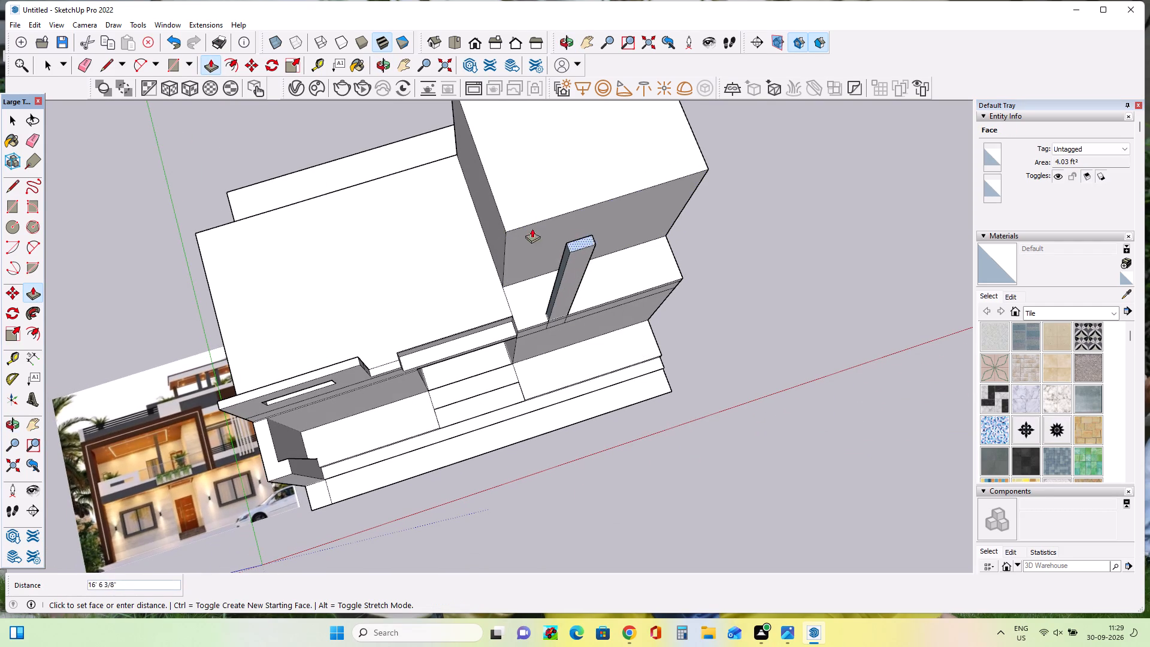
{"action": "left_click", "coordinate": [521, 213]}
Widen the slim front pillar by pulling its left side face outward about 7 9/16".
{"action": "middle_click_drag", "start_coordinate": [603, 363], "coordinate": [535, 147]}
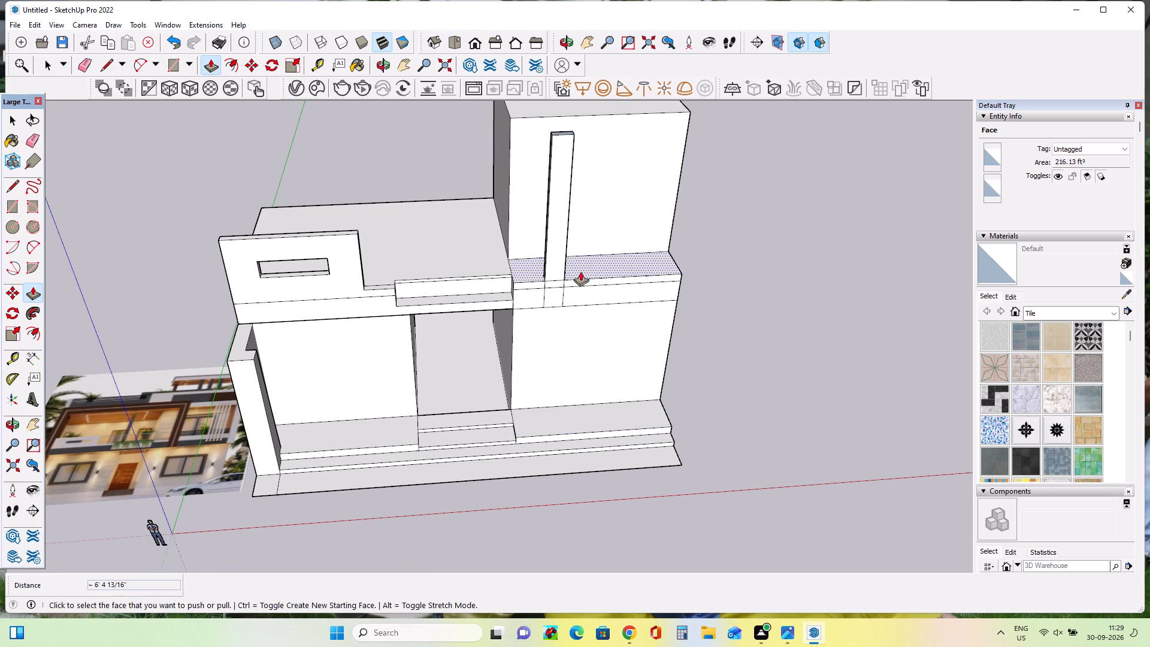
{"action": "middle_click_drag", "start_coordinate": [537, 267], "coordinate": [738, 246]}
{"action": "scroll", "coordinate": [529, 249], "scroll_direction": "up", "scroll_amount": 8}
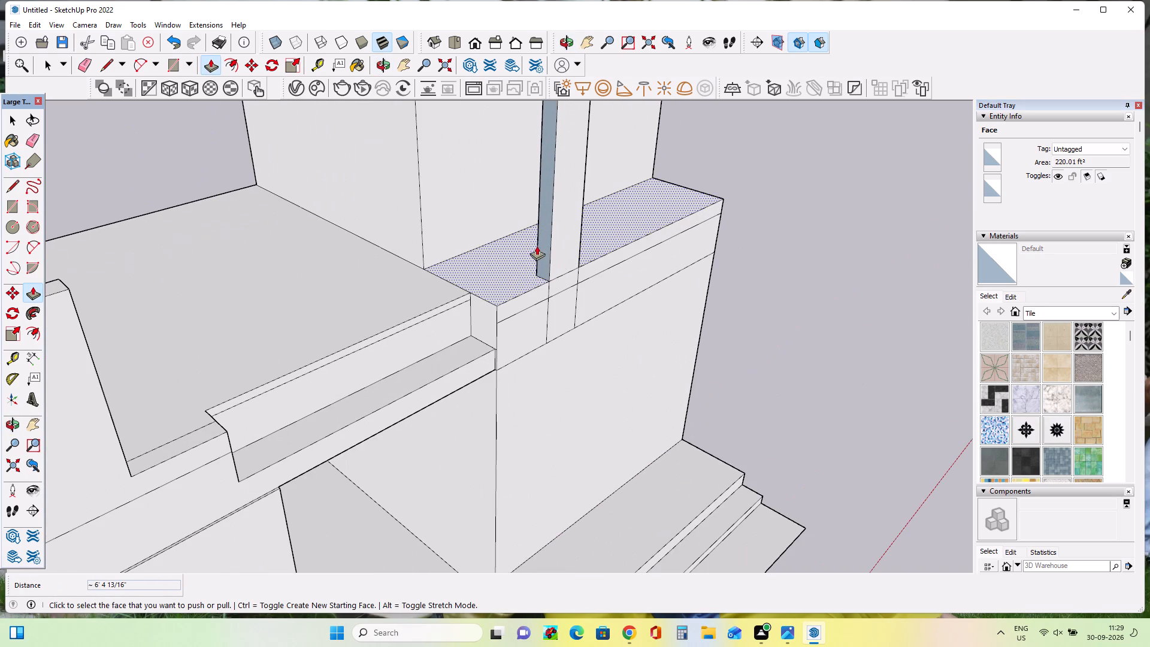
{"action": "left_click", "coordinate": [541, 246]}
{"action": "left_click", "coordinate": [537, 253]}
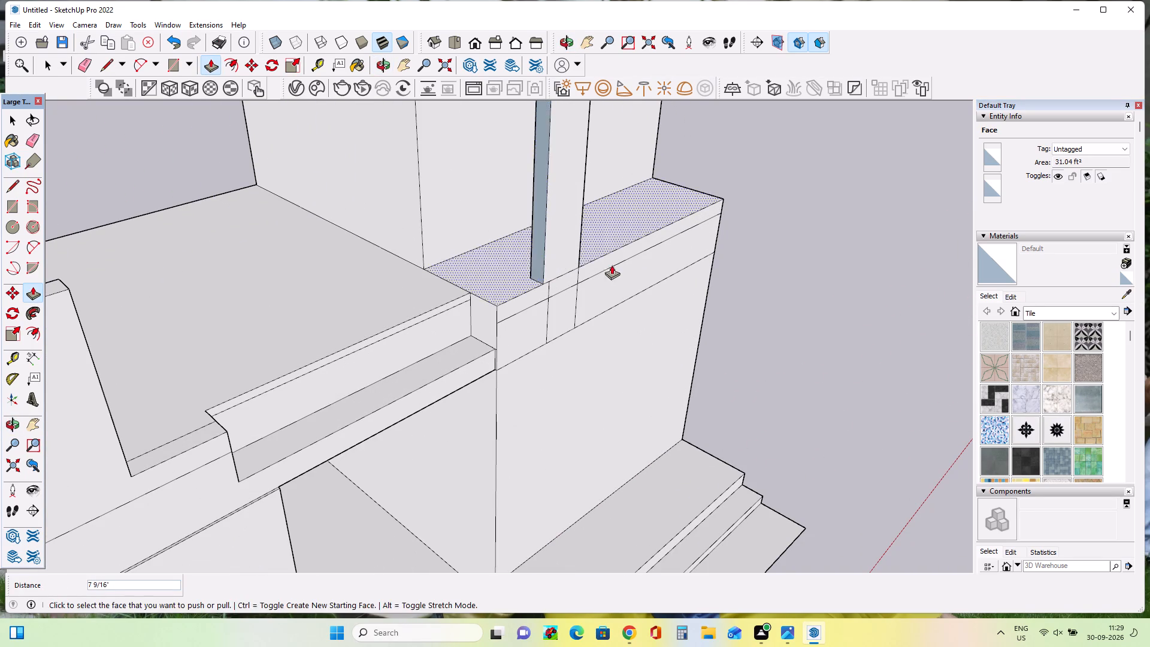
Widen the slim front pillar by pulling its right side face outward about 6 5/8".
{"action": "middle_click_drag", "start_coordinate": [601, 267], "coordinate": [436, 291]}
{"action": "scroll", "coordinate": [520, 273], "scroll_direction": "down", "scroll_amount": 12}
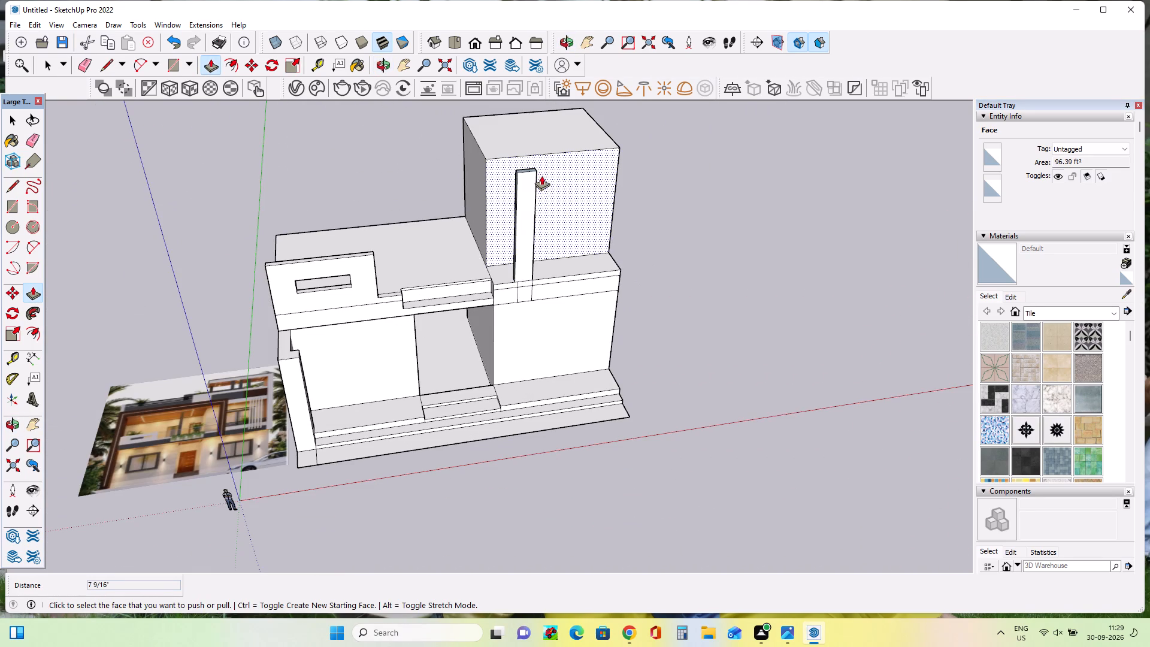
{"action": "scroll", "coordinate": [538, 251], "scroll_direction": "up", "scroll_amount": 9}
{"action": "middle_click_drag", "start_coordinate": [559, 279], "coordinate": [276, 319]}
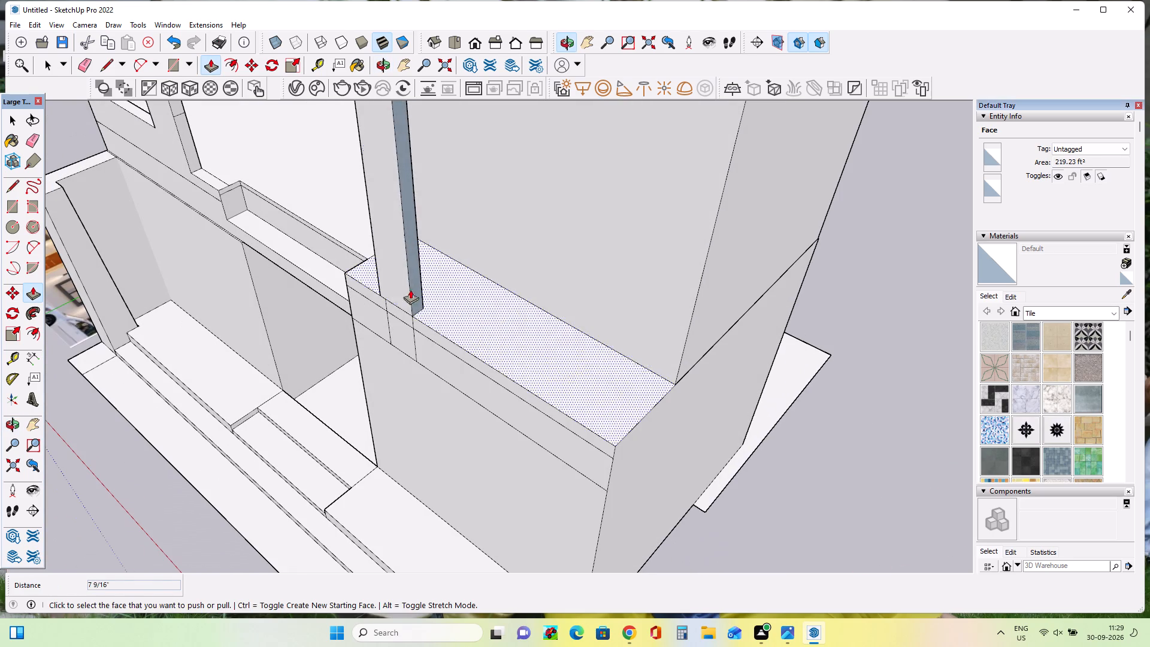
{"action": "left_click", "coordinate": [420, 287]}
{"action": "left_click", "coordinate": [423, 293]}
Push/Pull the left front pillar's top up about 30' 2 1/16", level with the slim pillar's top.
{"action": "scroll", "coordinate": [411, 311], "scroll_direction": "down", "scroll_amount": 2}
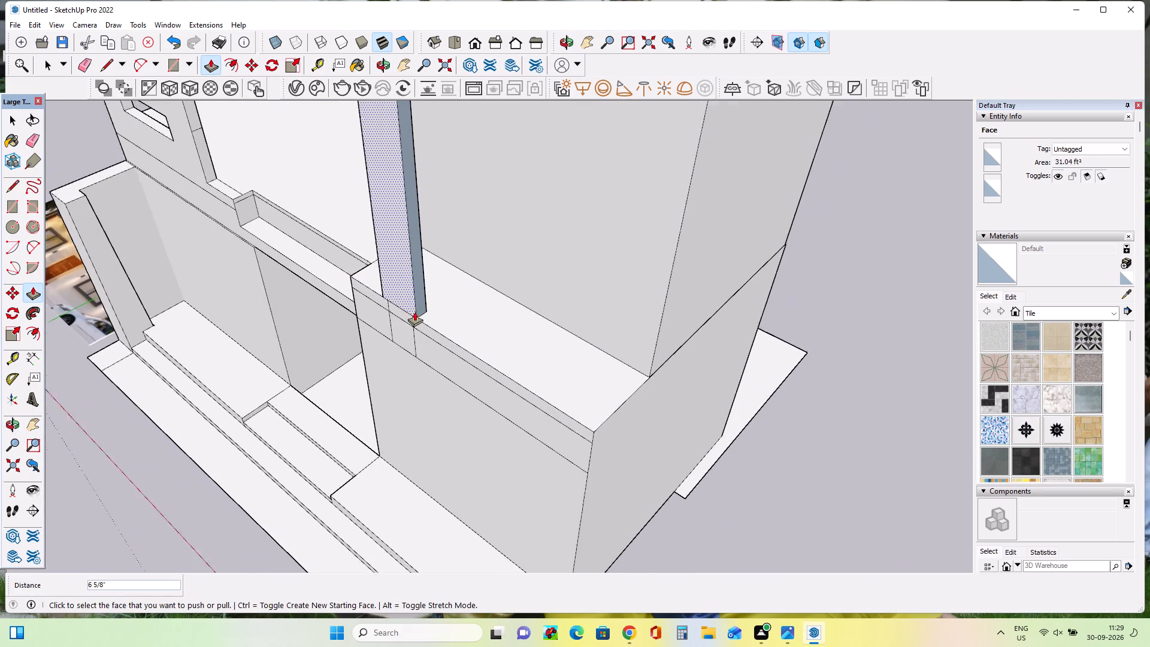
{"action": "scroll", "coordinate": [414, 312], "scroll_direction": "down", "scroll_amount": 7}
{"action": "middle_click_drag", "start_coordinate": [435, 302], "coordinate": [647, 161]}
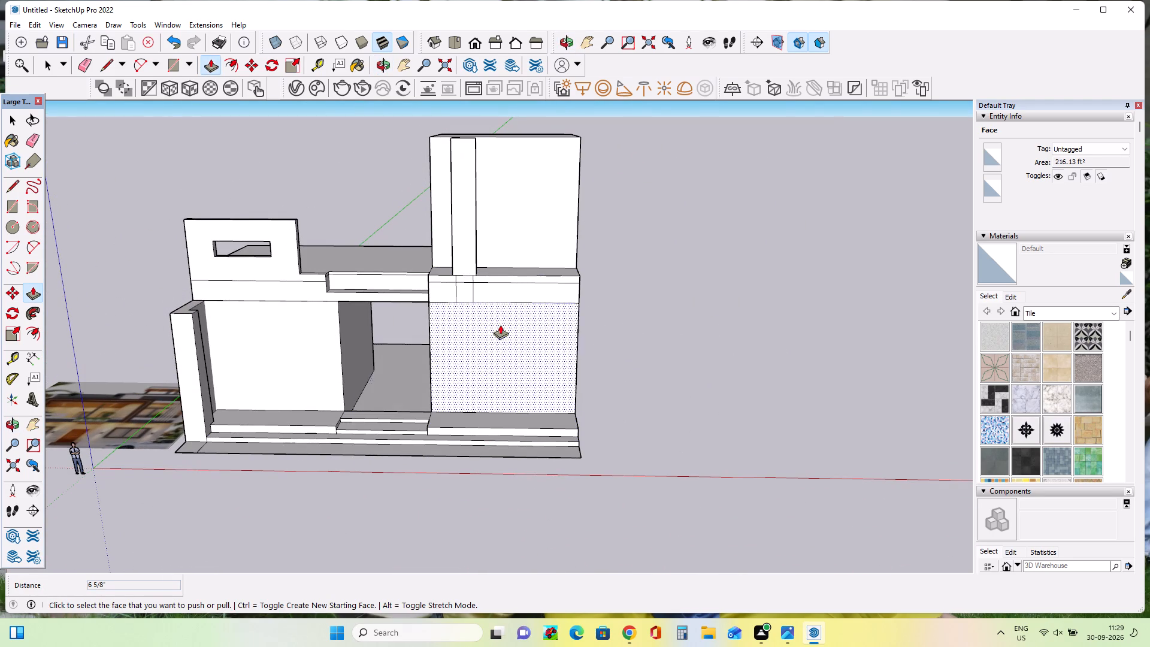
{"action": "left_click", "coordinate": [33, 422]}
{"action": "left_click_drag", "start_coordinate": [234, 415], "coordinate": [295, 520]}
{"action": "middle_click_drag", "start_coordinate": [547, 277], "coordinate": [553, 304]}
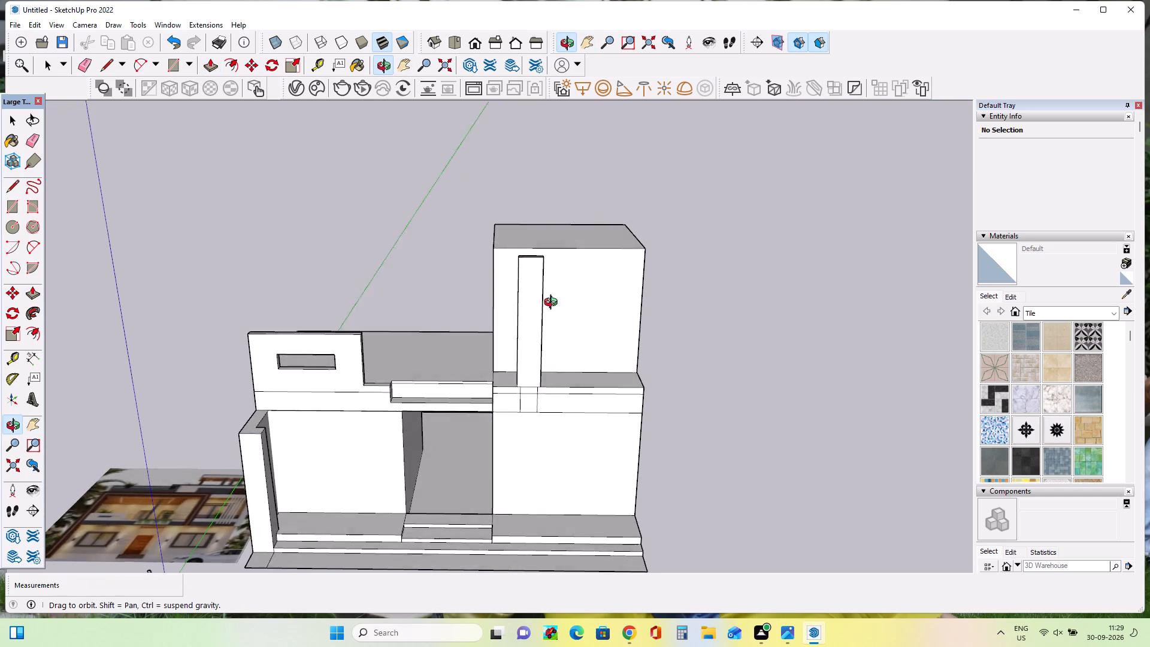
{"action": "middle_click_drag", "start_coordinate": [553, 304], "coordinate": [563, 328]}
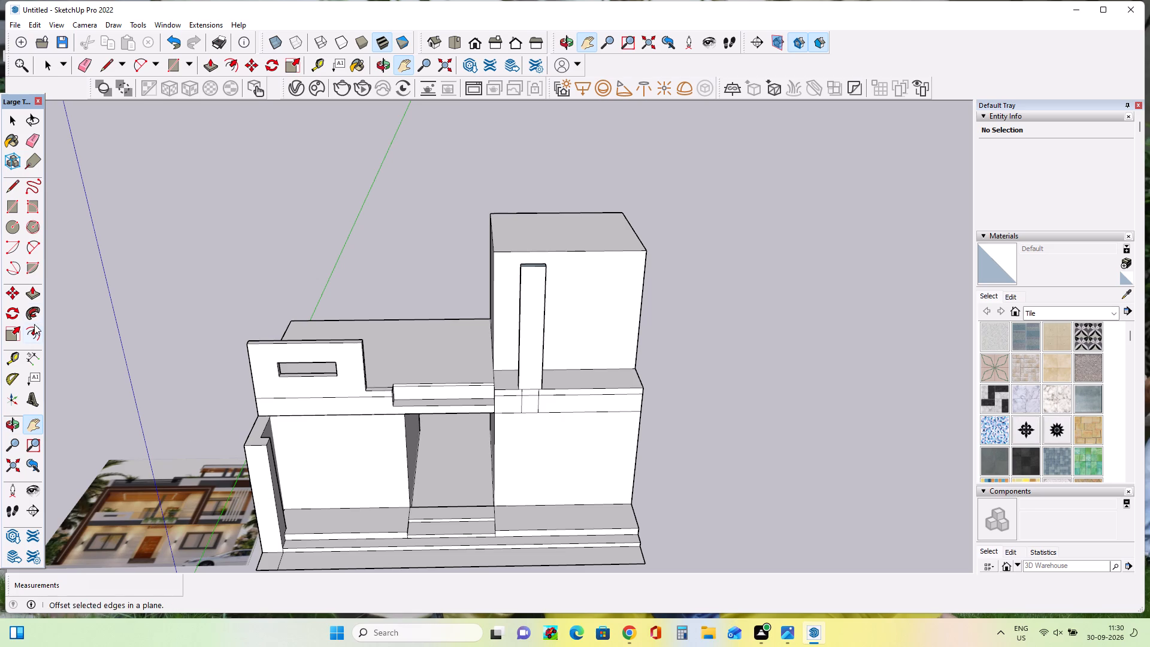
{"action": "left_click", "coordinate": [34, 295]}
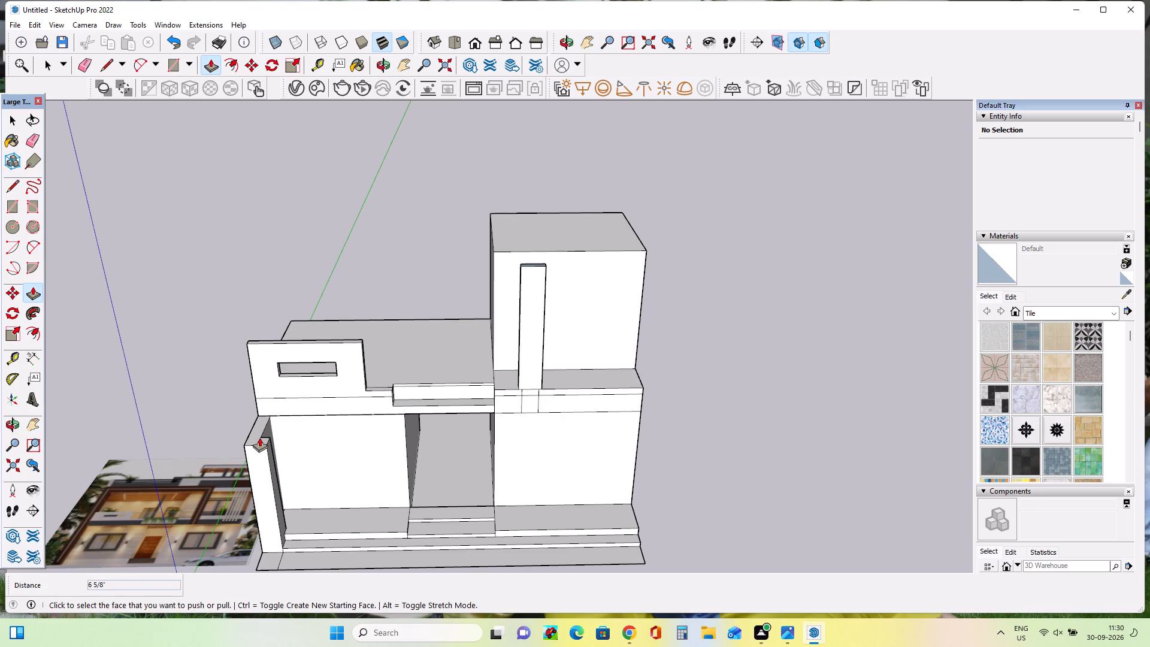
{"action": "left_click", "coordinate": [259, 437]}
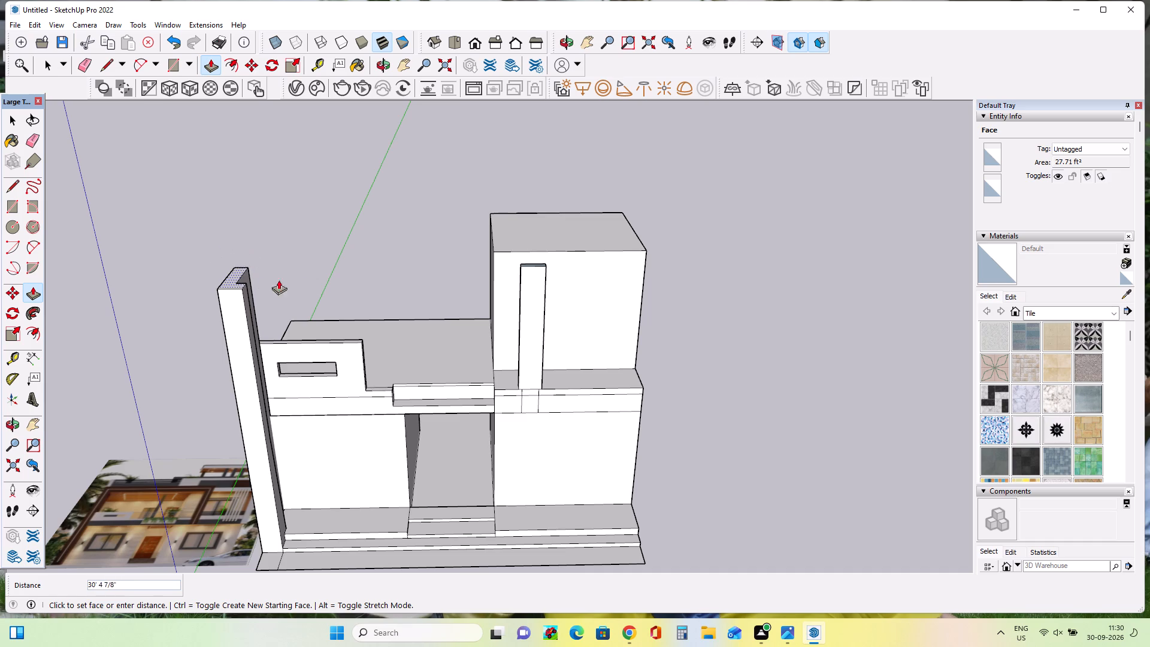
{"action": "left_click", "coordinate": [529, 266]}
Draw a line across the slim pillar's inner side face, a short distance below its top.
{"action": "middle_click_drag", "start_coordinate": [383, 293], "coordinate": [384, 292]}
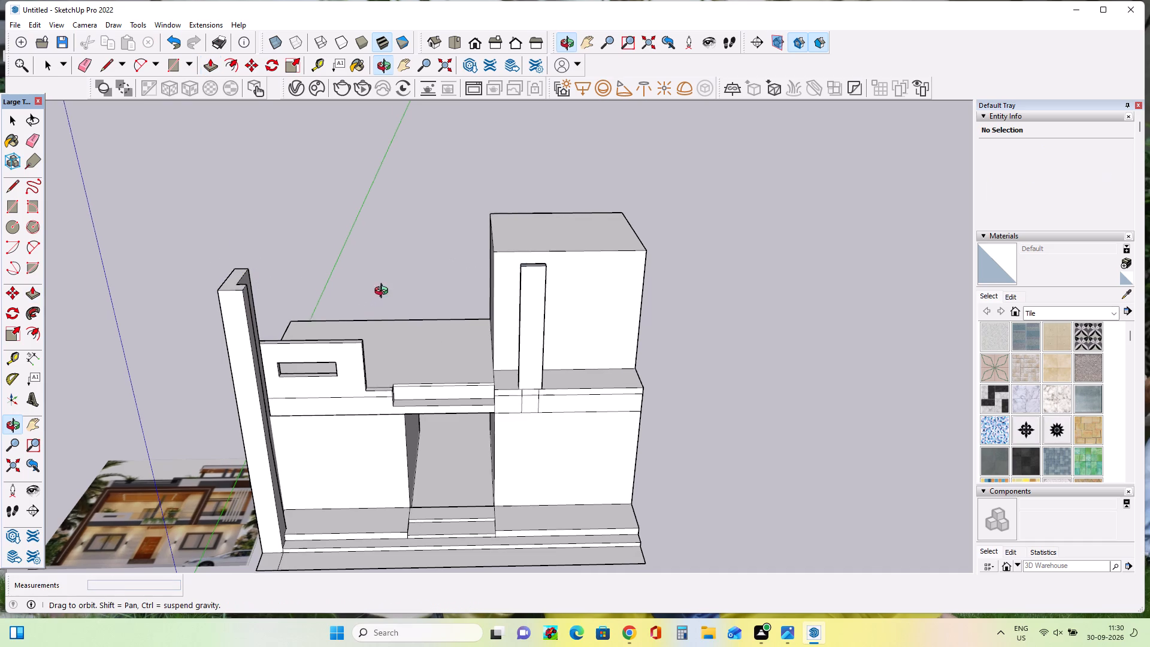
{"action": "middle_click_drag", "start_coordinate": [384, 292], "coordinate": [407, 277]}
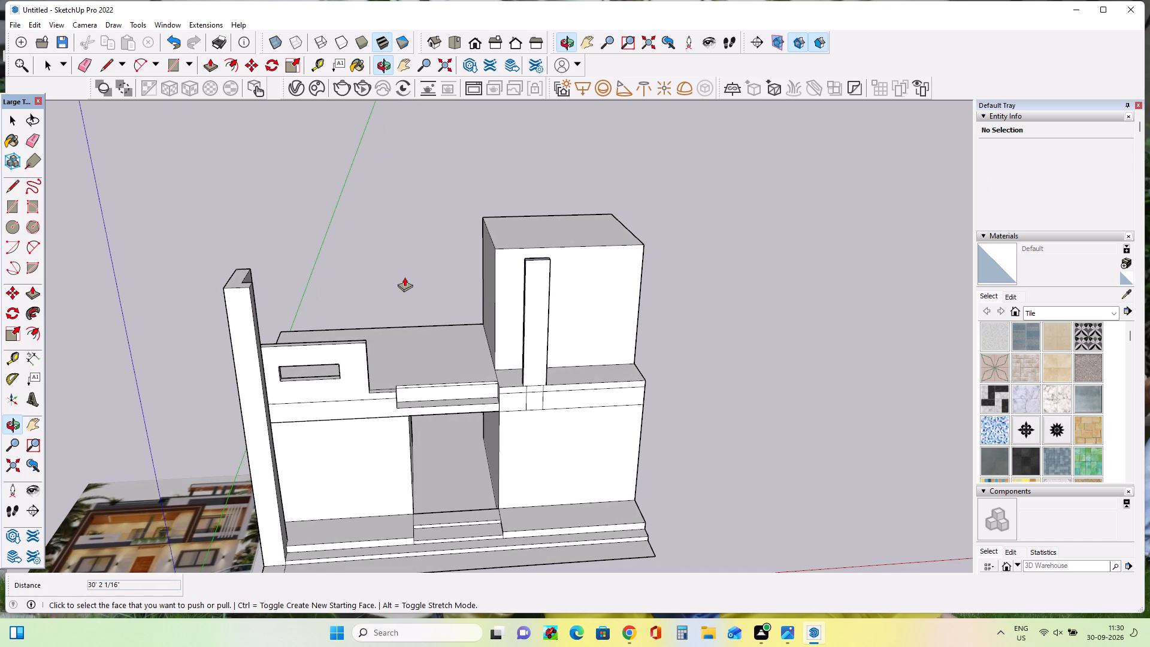
{"action": "middle_click_drag", "start_coordinate": [401, 343], "coordinate": [123, 439]}
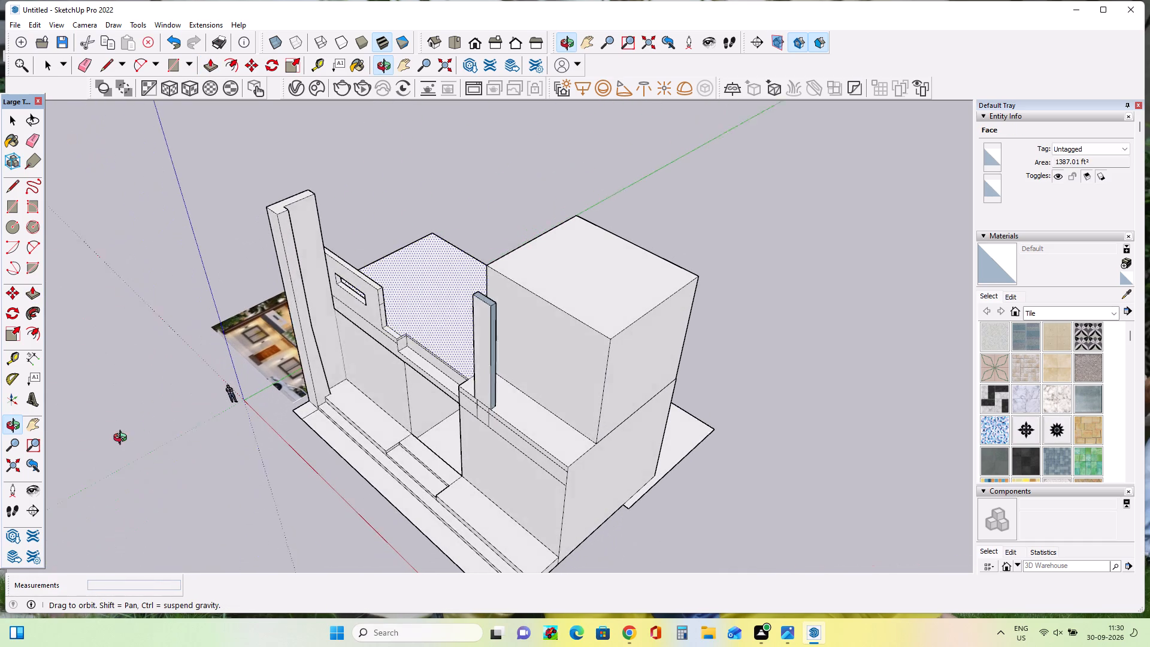
{"action": "middle_click_drag", "start_coordinate": [123, 439], "coordinate": [124, 439]}
{"action": "middle_click_drag", "start_coordinate": [428, 376], "coordinate": [904, 334]}
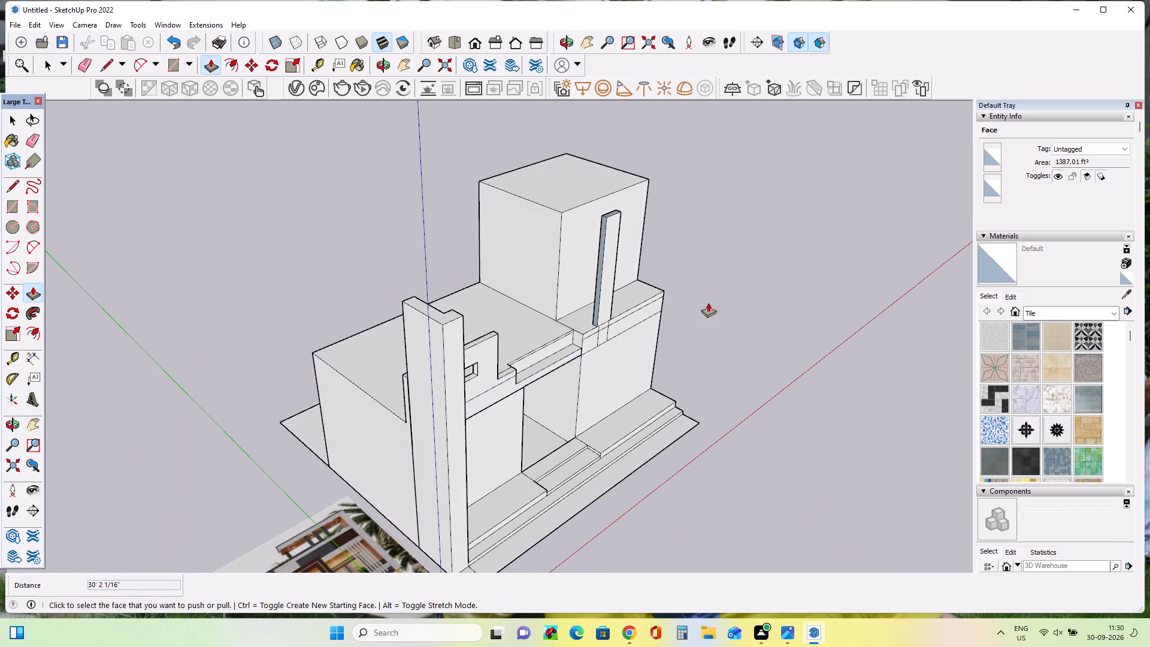
{"action": "left_click", "coordinate": [13, 189]}
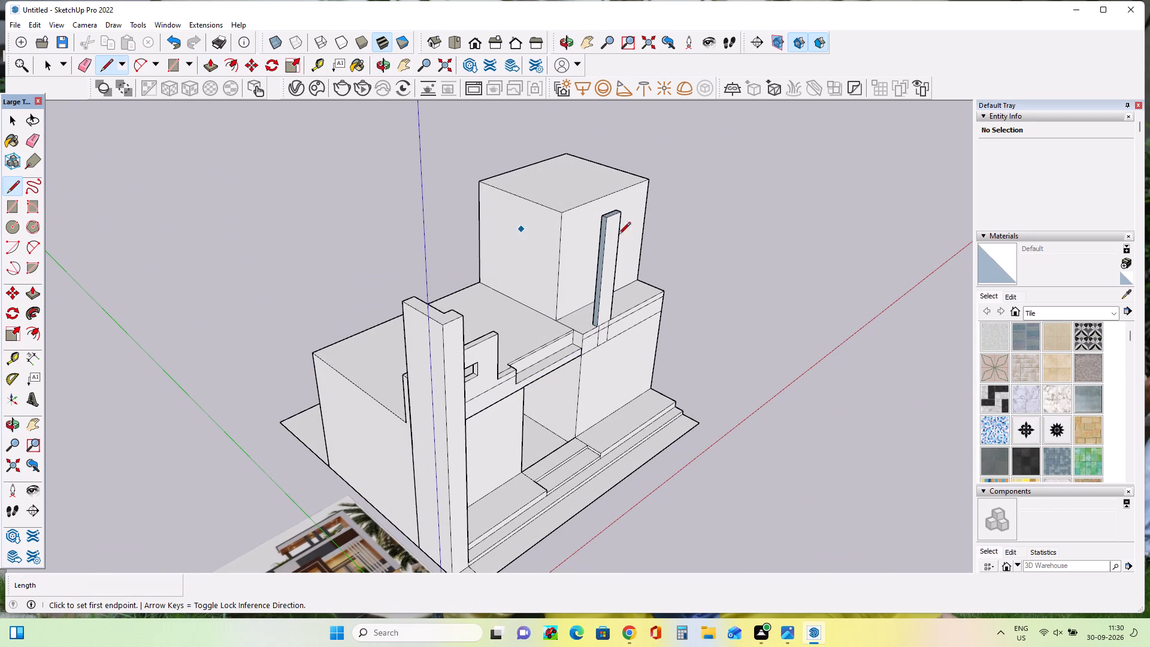
{"action": "double_click", "coordinate": [603, 235]}
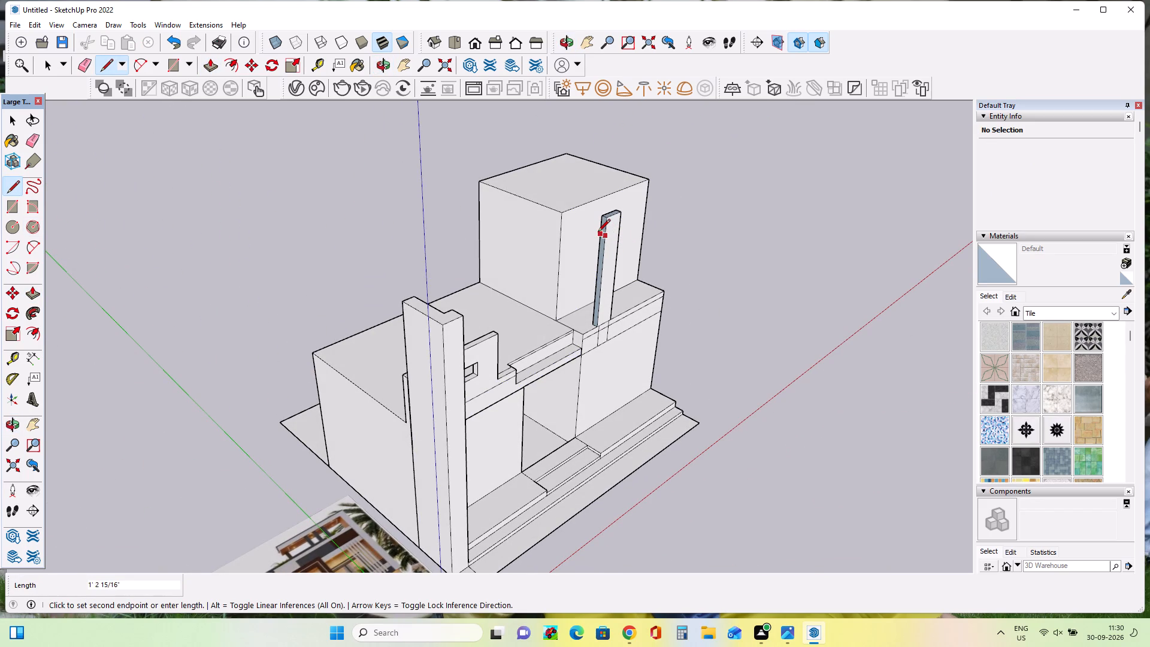
{"action": "left_click", "coordinate": [598, 232]}
Push/Pull the marked top part of the slim pillar's side face about 50' 1" across to the left pillar as a beam.
{"action": "scroll", "coordinate": [601, 233], "scroll_direction": "up", "scroll_amount": 6}
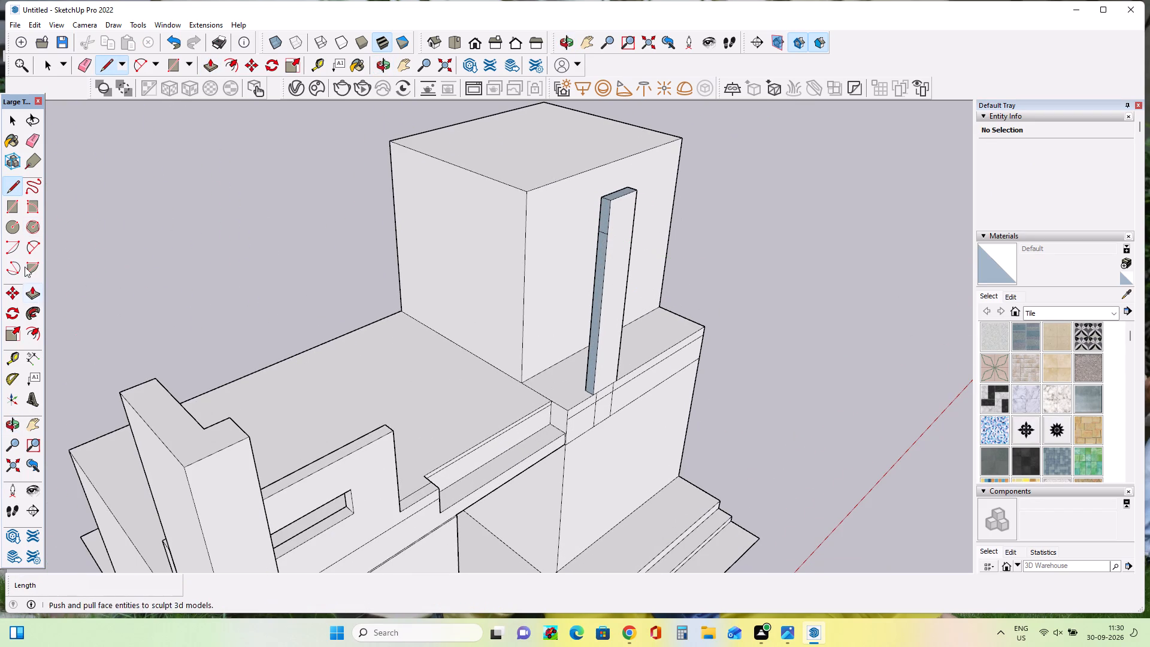
{"action": "left_click", "coordinate": [32, 297]}
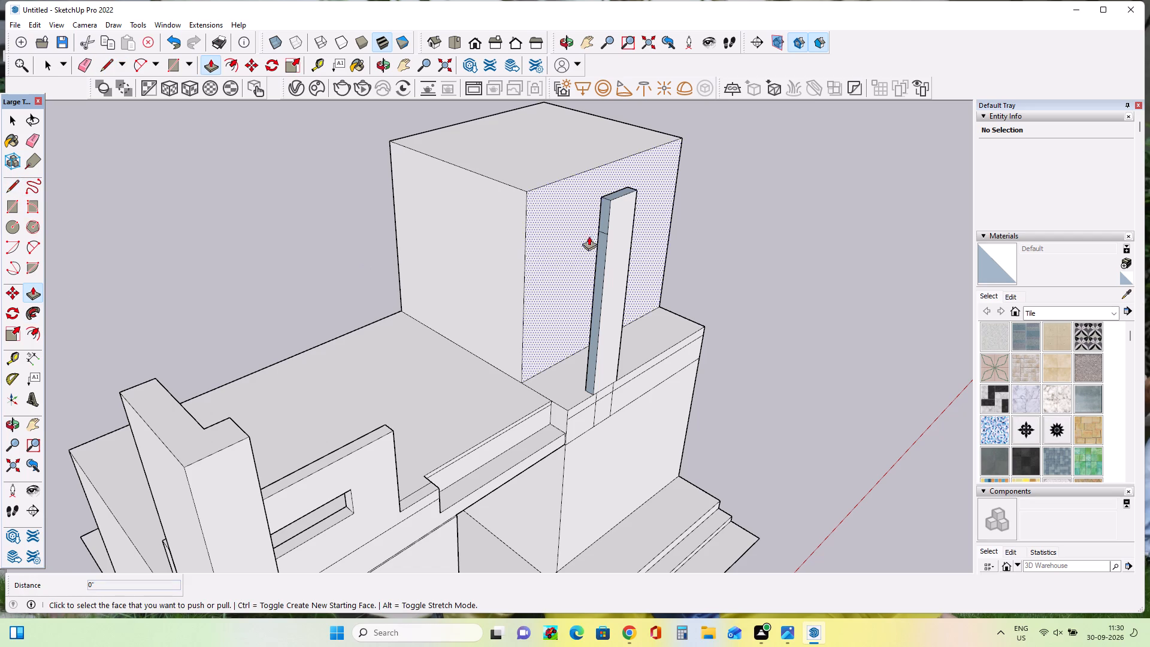
{"action": "left_click", "coordinate": [603, 213]}
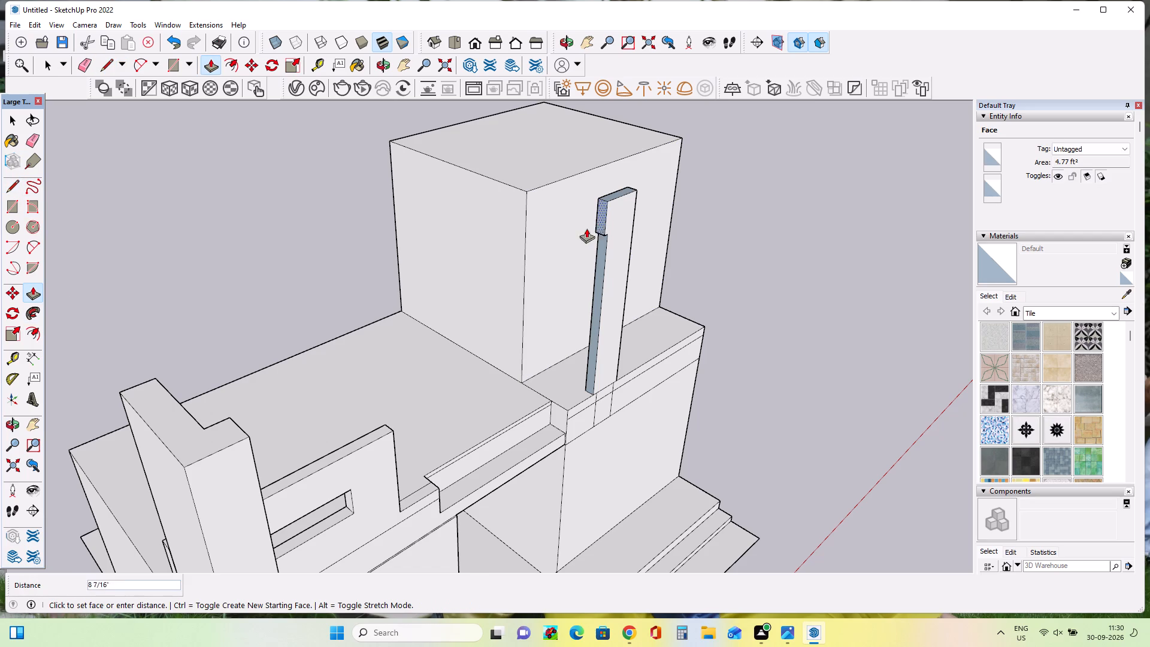
{"action": "left_click", "coordinate": [188, 467]}
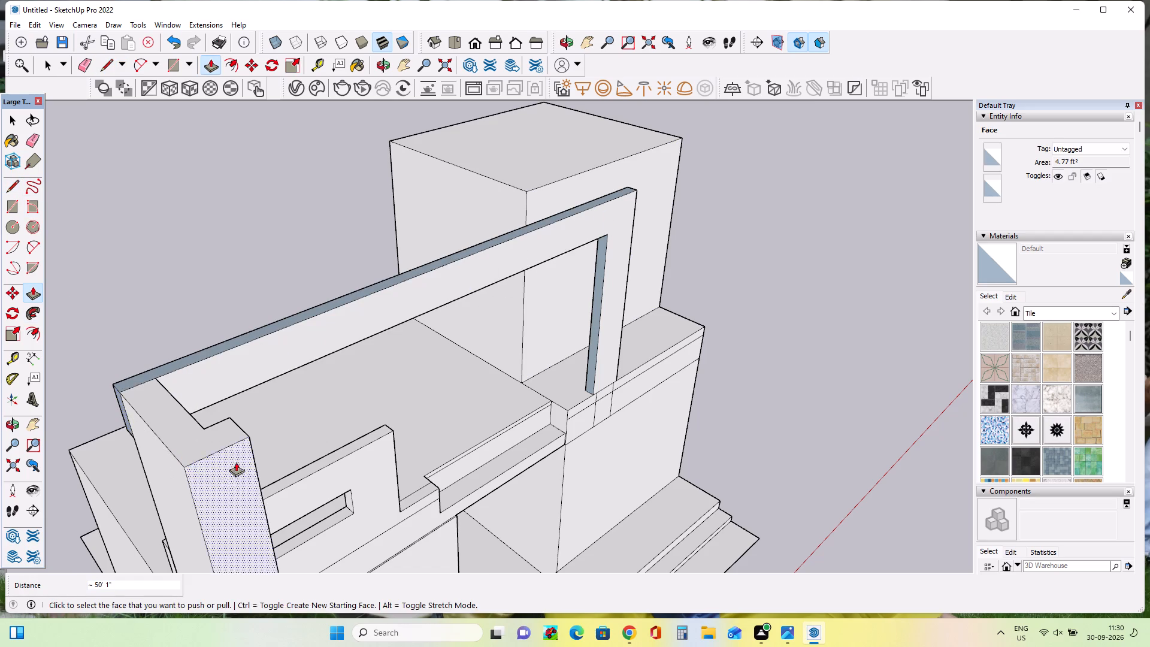
Examine the beam's junction with the left pillar and the overall front of the villa.
{"action": "middle_click_drag", "start_coordinate": [171, 456], "coordinate": [470, 378]}
{"action": "scroll", "coordinate": [494, 410], "scroll_direction": "up", "scroll_amount": 3}
{"action": "middle_click_drag", "start_coordinate": [556, 443], "coordinate": [455, 461]}
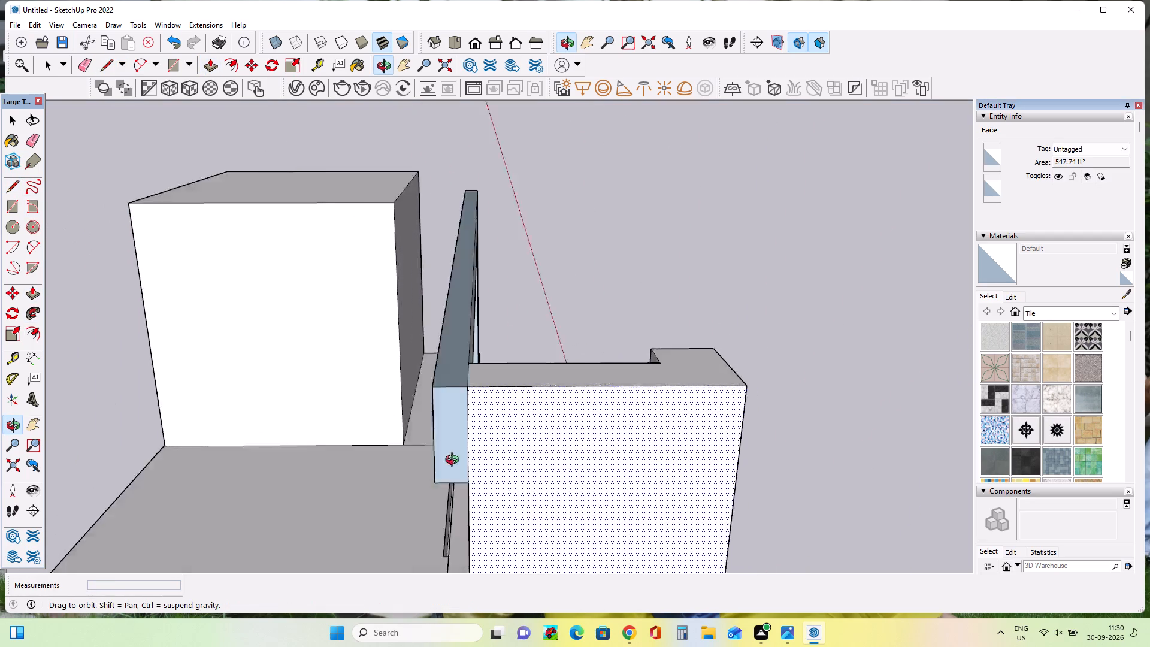
{"action": "middle_click_drag", "start_coordinate": [455, 461], "coordinate": [177, 500]}
{"action": "scroll", "coordinate": [493, 407], "scroll_direction": "down", "scroll_amount": 3}
{"action": "scroll", "coordinate": [411, 398], "scroll_direction": "down", "scroll_amount": 4}
{"action": "scroll", "coordinate": [513, 429], "scroll_direction": "down", "scroll_amount": 8}
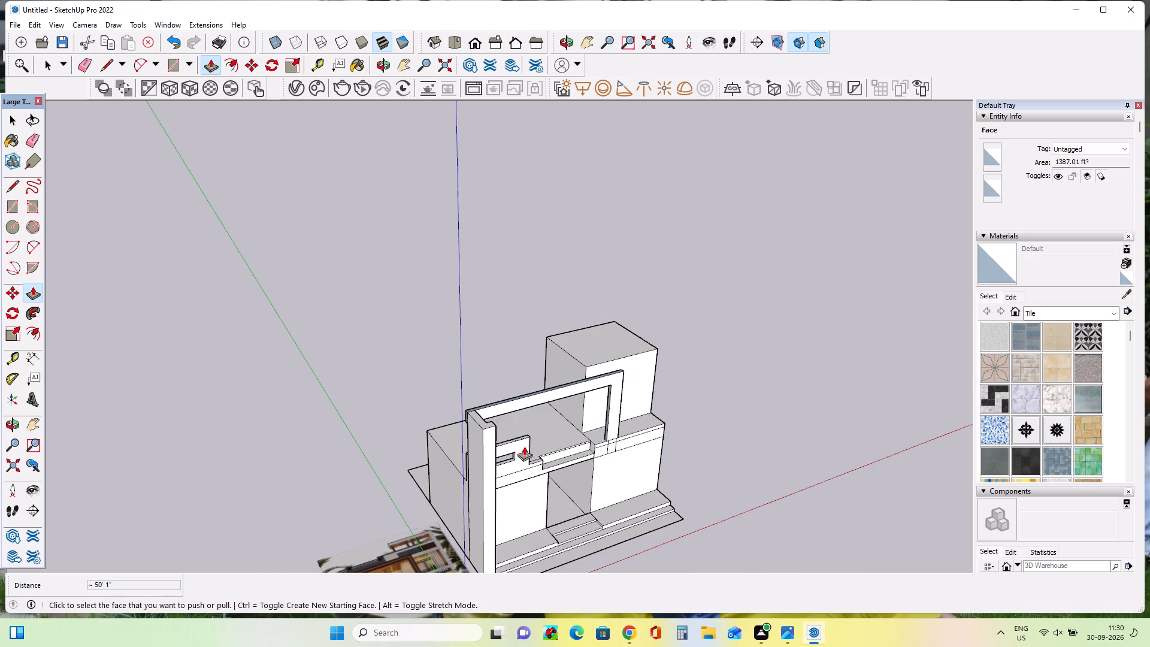
{"action": "left_click", "coordinate": [36, 426]}
{"action": "left_click_drag", "start_coordinate": [373, 445], "coordinate": [352, 404]}
{"action": "left_click_drag", "start_coordinate": [341, 387], "coordinate": [293, 320]}
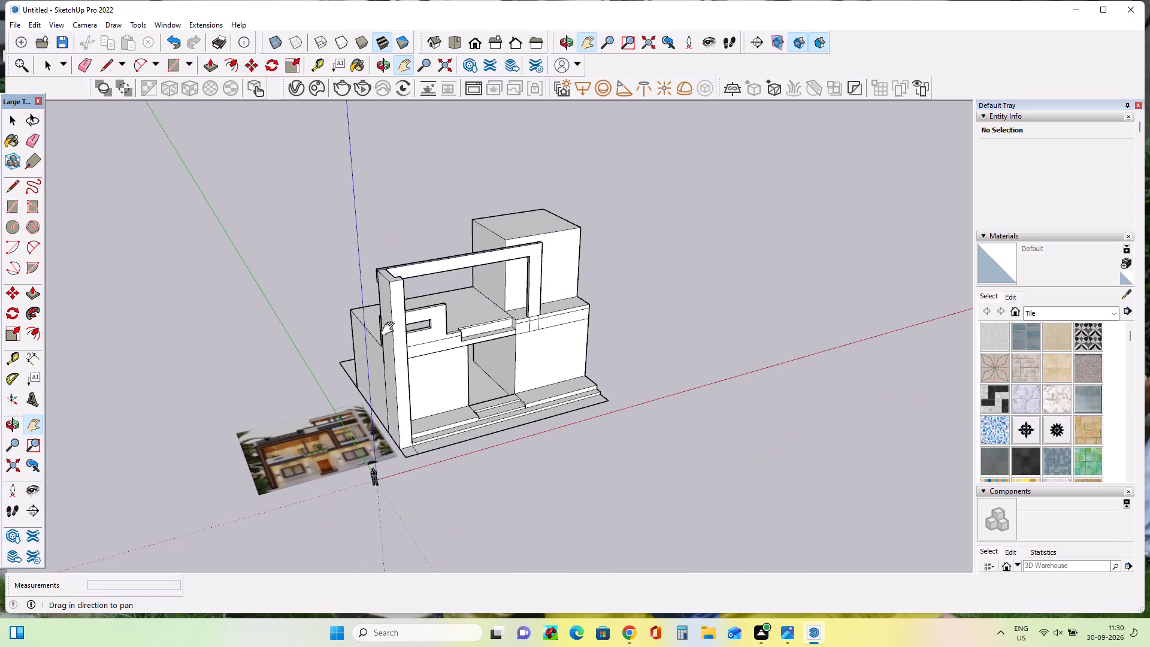
{"action": "scroll", "coordinate": [437, 328], "scroll_direction": "up", "scroll_amount": 3}
{"action": "middle_click_drag", "start_coordinate": [528, 390], "coordinate": [371, 392]}
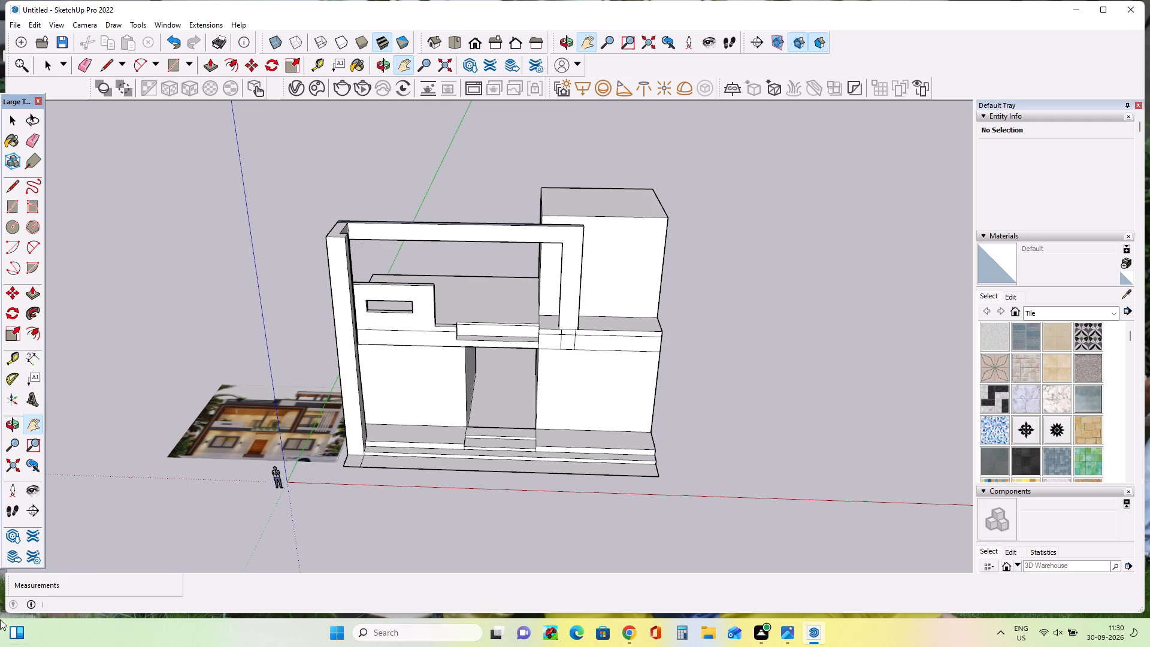
Draw a rectangle about 15' 4 1/16" by 45' 5 13/16" over the rear half of the lower block's roof.
{"action": "middle_click_drag", "start_coordinate": [436, 264], "coordinate": [753, 330]}
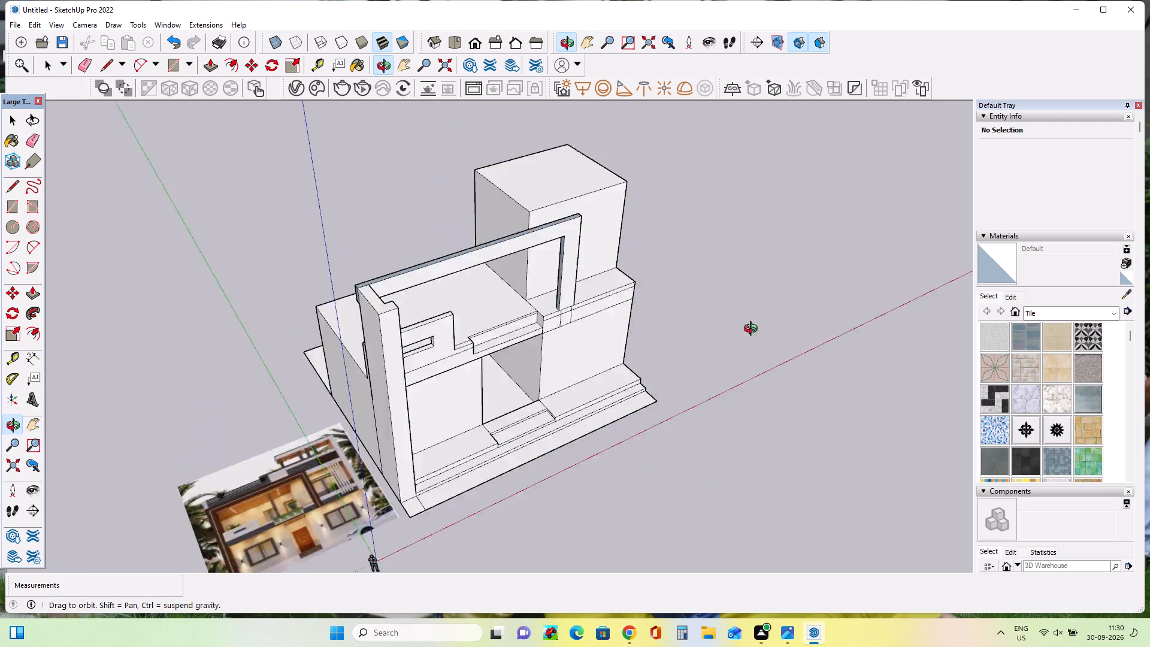
{"action": "middle_click_drag", "start_coordinate": [753, 330], "coordinate": [923, 258]}
{"action": "middle_click_drag", "start_coordinate": [473, 344], "coordinate": [552, 431]}
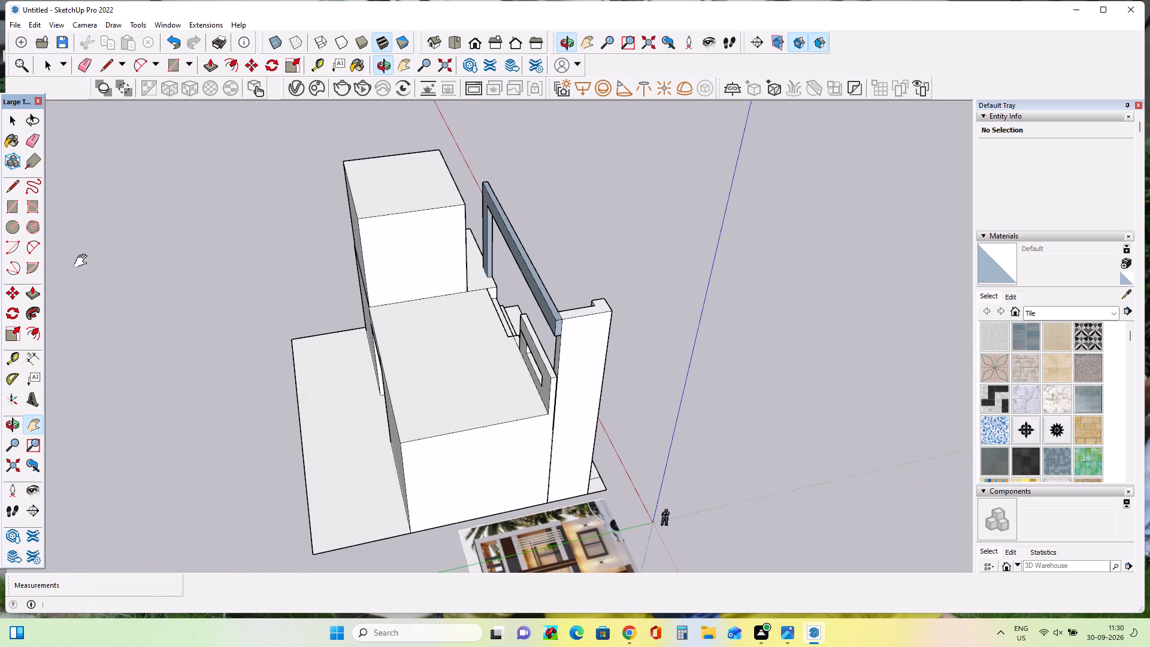
{"action": "left_click", "coordinate": [10, 208]}
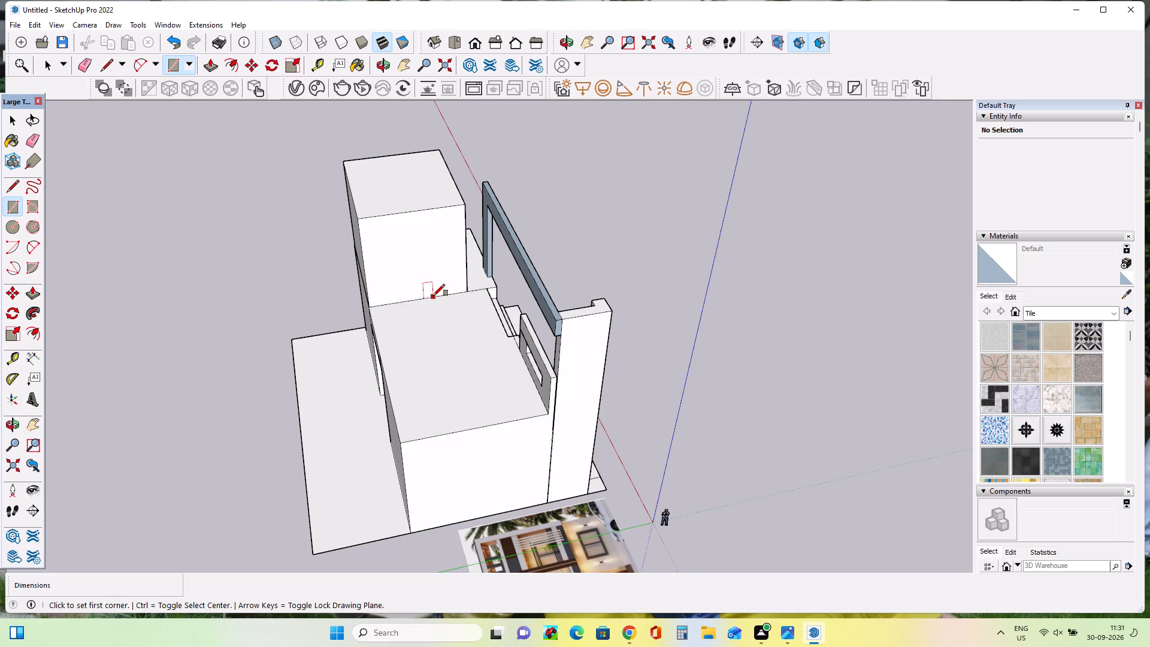
{"action": "double_click", "coordinate": [430, 295]}
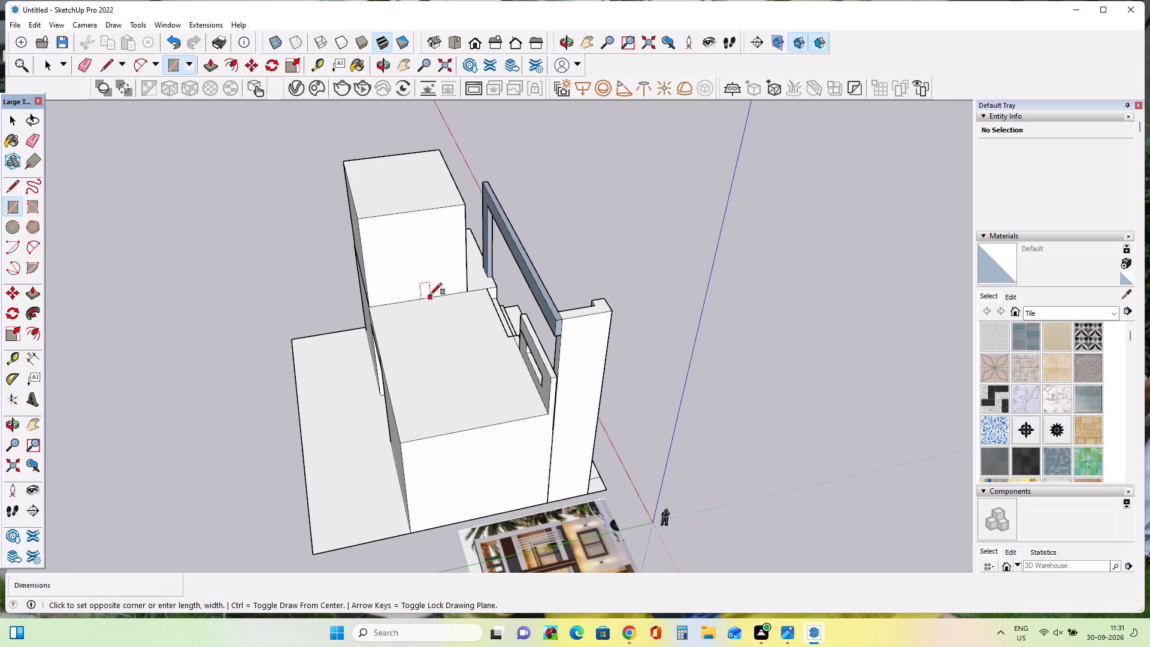
{"action": "left_click", "coordinate": [402, 442]}
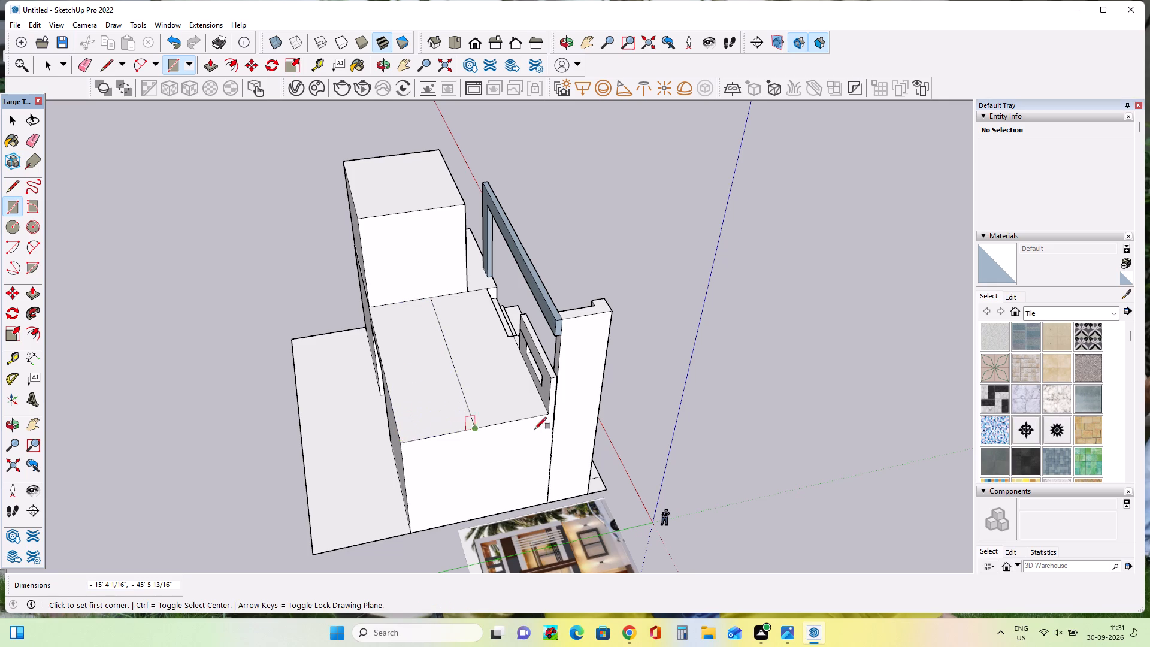
Push/Pull the rear roof rectangle up about 24' 11 1/4", level with the upper-floor block's top.
{"action": "middle_click_drag", "start_coordinate": [536, 429], "coordinate": [170, 403]}
{"action": "middle_click_drag", "start_coordinate": [456, 291], "coordinate": [639, 314]}
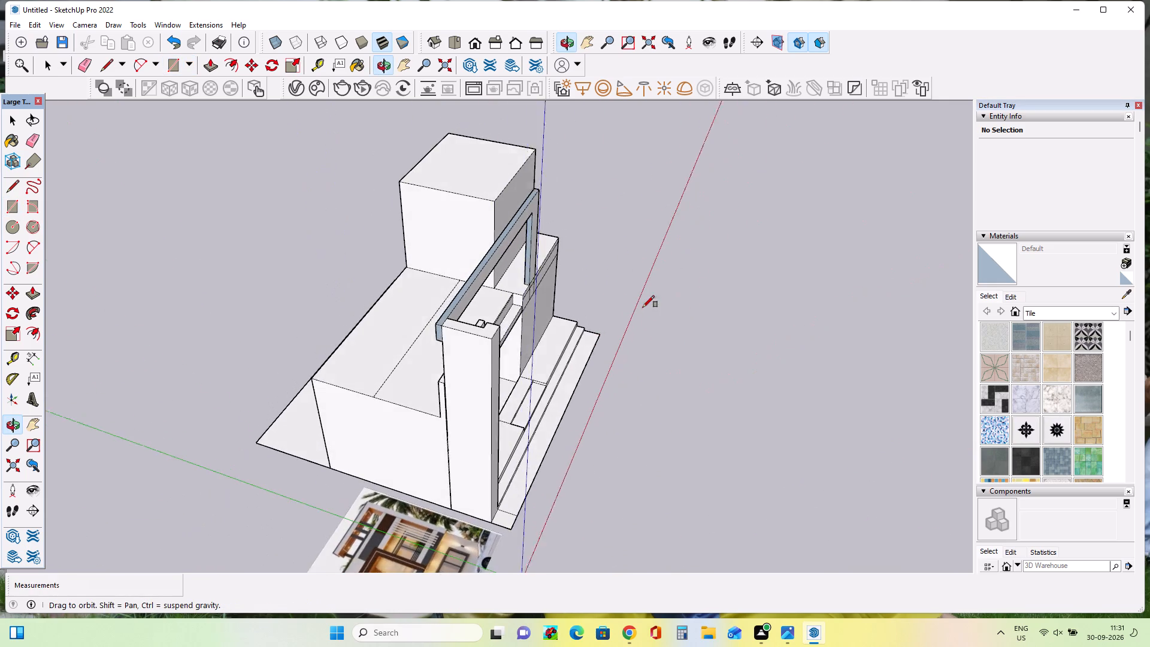
{"action": "left_click", "coordinate": [28, 295]}
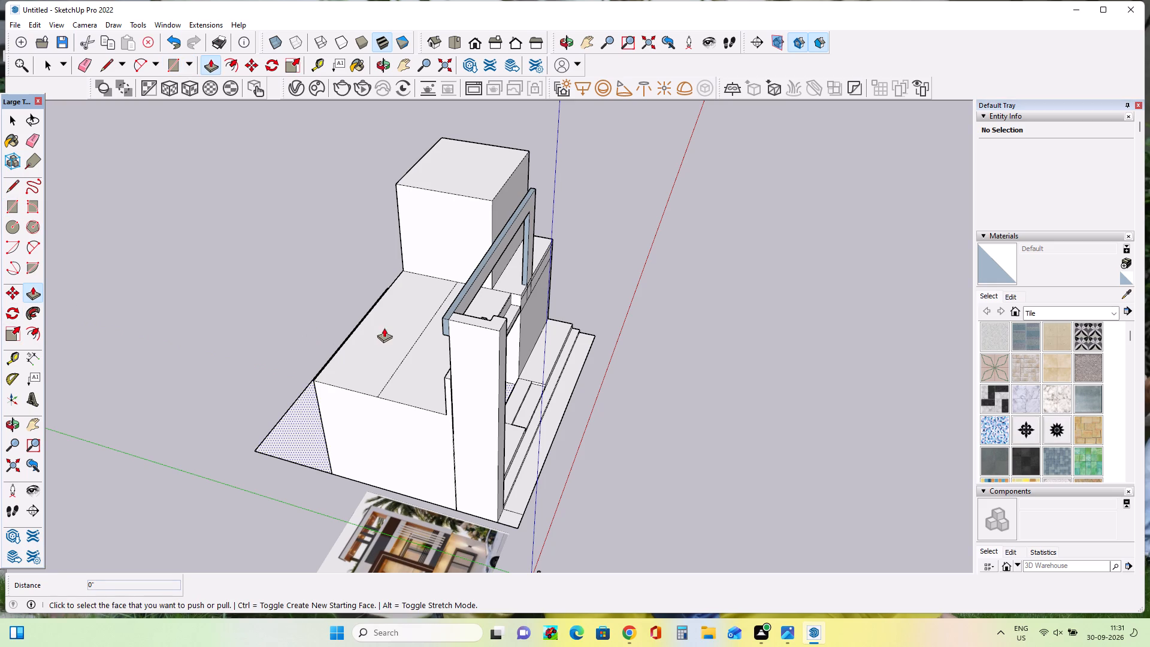
{"action": "left_click", "coordinate": [384, 328]}
{"action": "left_click", "coordinate": [470, 176]}
Examine the extended upper floor and the joint between the balcony parapet, the side wall and the left pillar.
{"action": "middle_click_drag", "start_coordinate": [557, 323], "coordinate": [178, 334]}
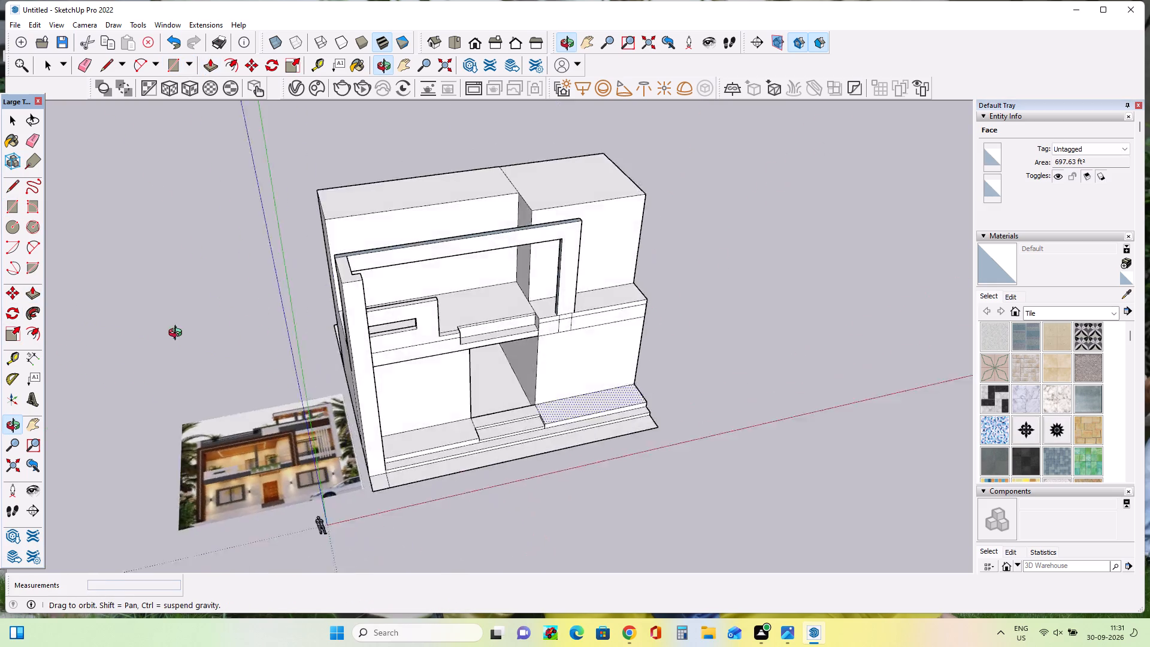
{"action": "middle_click_drag", "start_coordinate": [178, 334], "coordinate": [166, 337]}
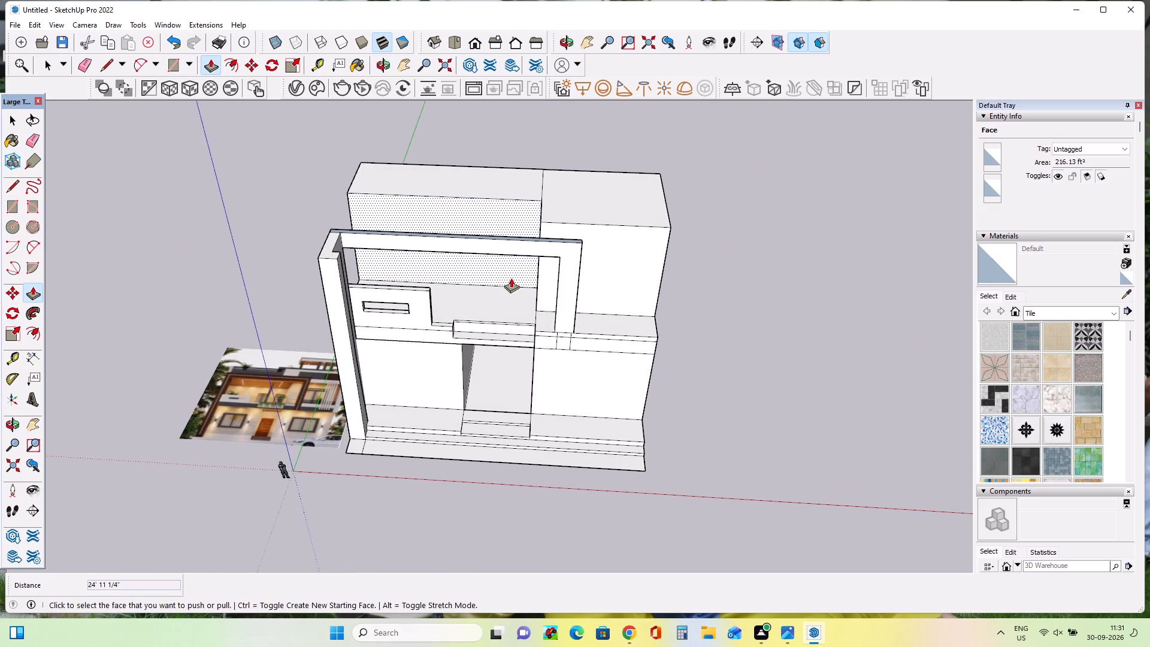
{"action": "middle_click_drag", "start_coordinate": [491, 254], "coordinate": [713, 179]}
{"action": "middle_click_drag", "start_coordinate": [398, 337], "coordinate": [736, 283]}
{"action": "middle_click_drag", "start_coordinate": [518, 331], "coordinate": [575, 329]}
{"action": "scroll", "coordinate": [549, 338], "scroll_direction": "up", "scroll_amount": 8}
{"action": "middle_click_drag", "start_coordinate": [551, 378], "coordinate": [600, 382]}
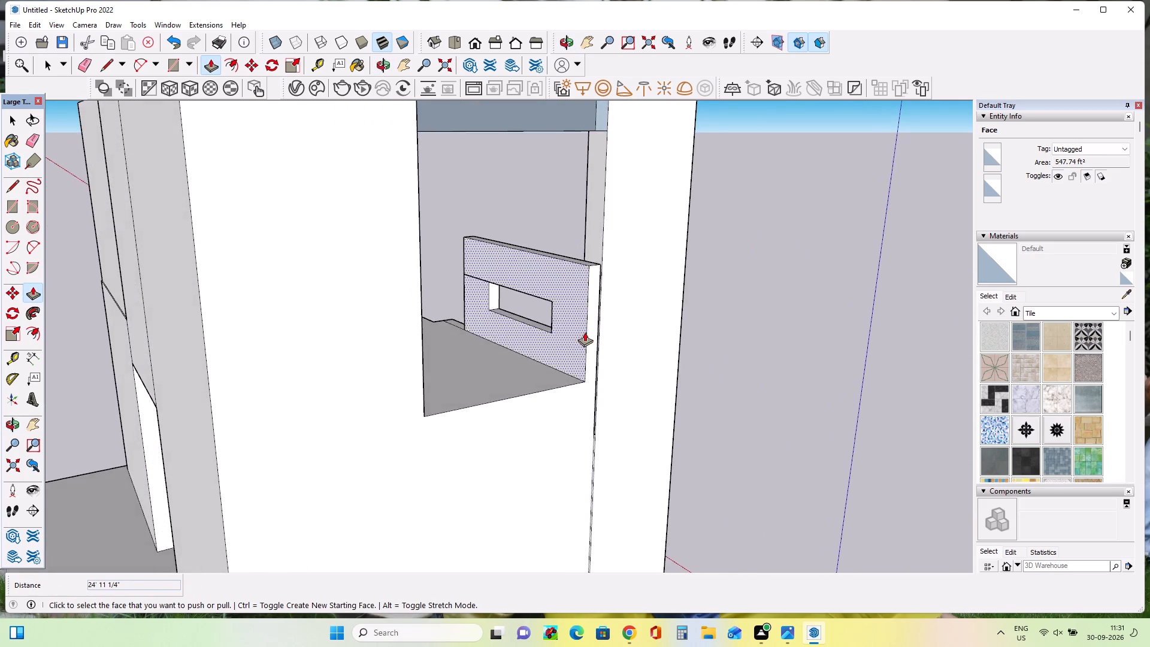
{"action": "scroll", "coordinate": [585, 332], "scroll_direction": "up", "scroll_amount": 5}
{"action": "middle_click_drag", "start_coordinate": [600, 338], "coordinate": [638, 348]}
{"action": "scroll", "coordinate": [632, 285], "scroll_direction": "down", "scroll_amount": 4}
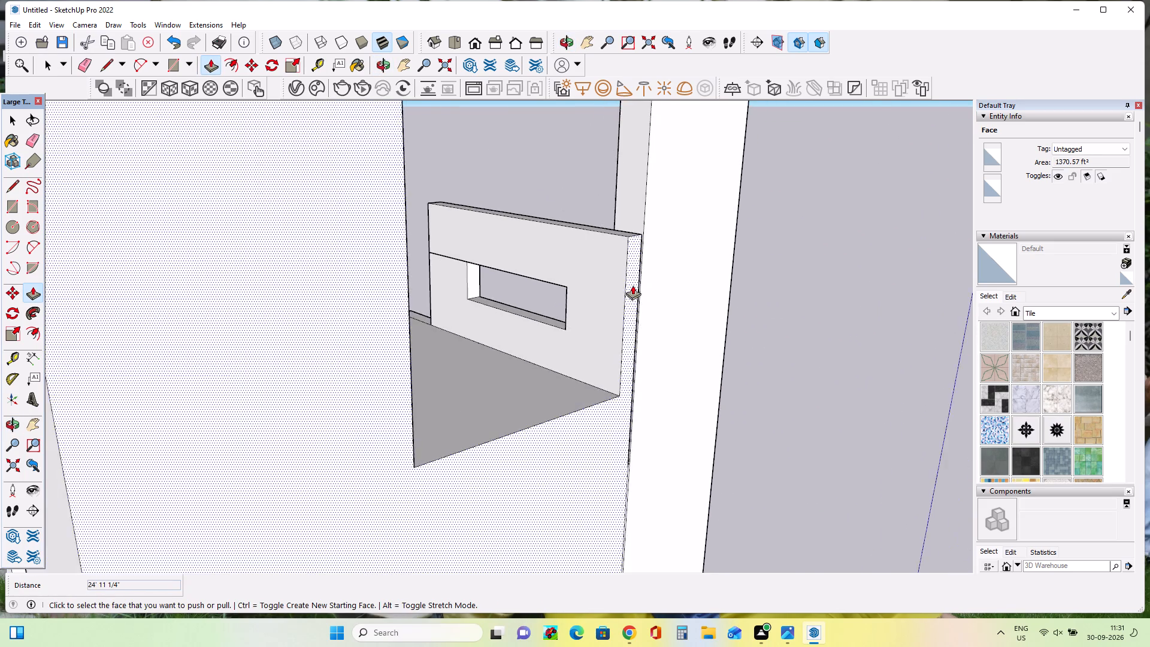
{"action": "scroll", "coordinate": [633, 283], "scroll_direction": "down", "scroll_amount": 4}
{"action": "middle_click_drag", "start_coordinate": [646, 283], "coordinate": [590, 302]}
{"action": "middle_click", "coordinate": [590, 302]}
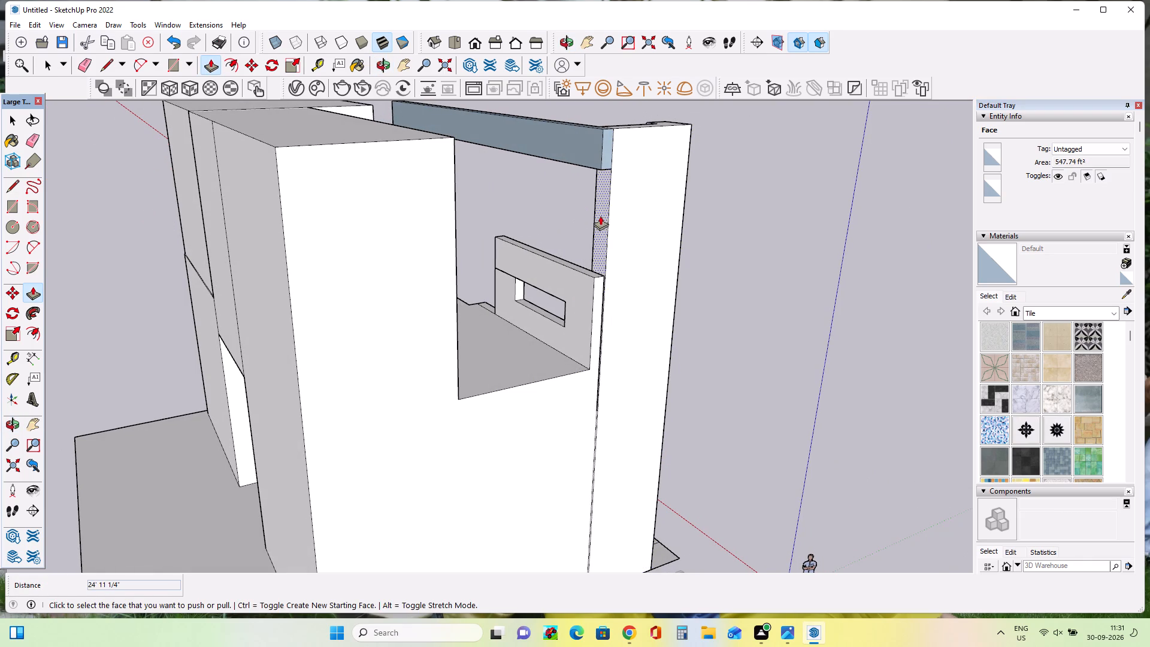
Push/Pull the side wall's outer face about 2" to close the narrow offset between it and the left pillar.
{"action": "left_click", "coordinate": [600, 217]}
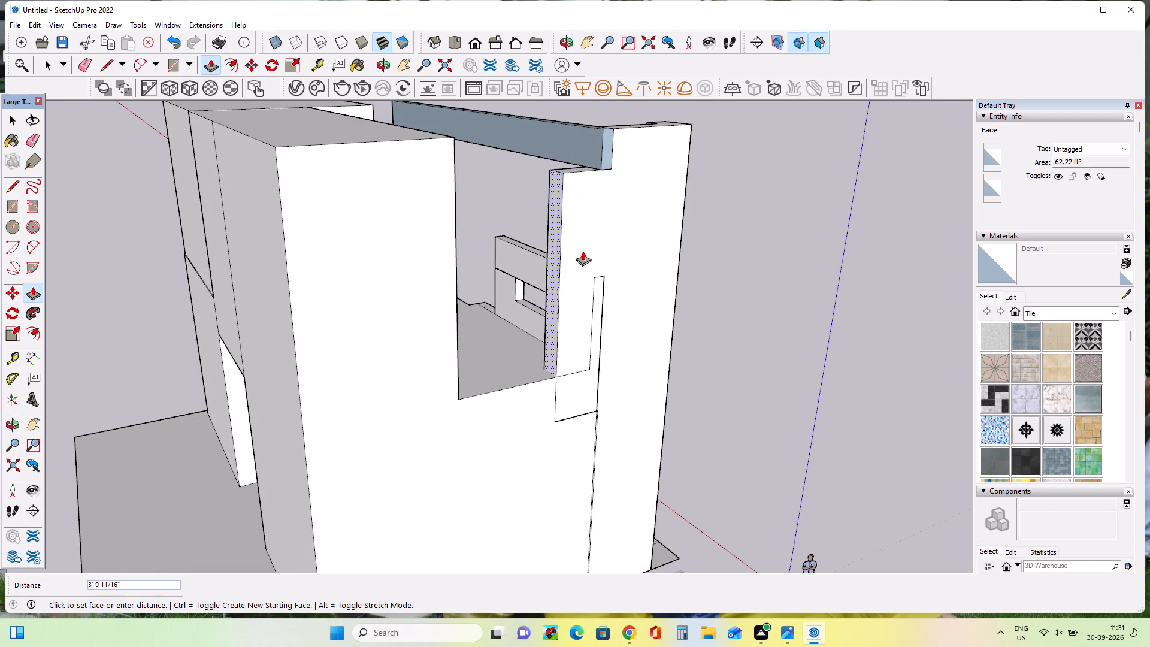
{"action": "key", "text": "Escape"}
{"action": "scroll", "coordinate": [596, 313], "scroll_direction": "up", "scroll_amount": 8}
{"action": "left_click", "coordinate": [599, 315]}
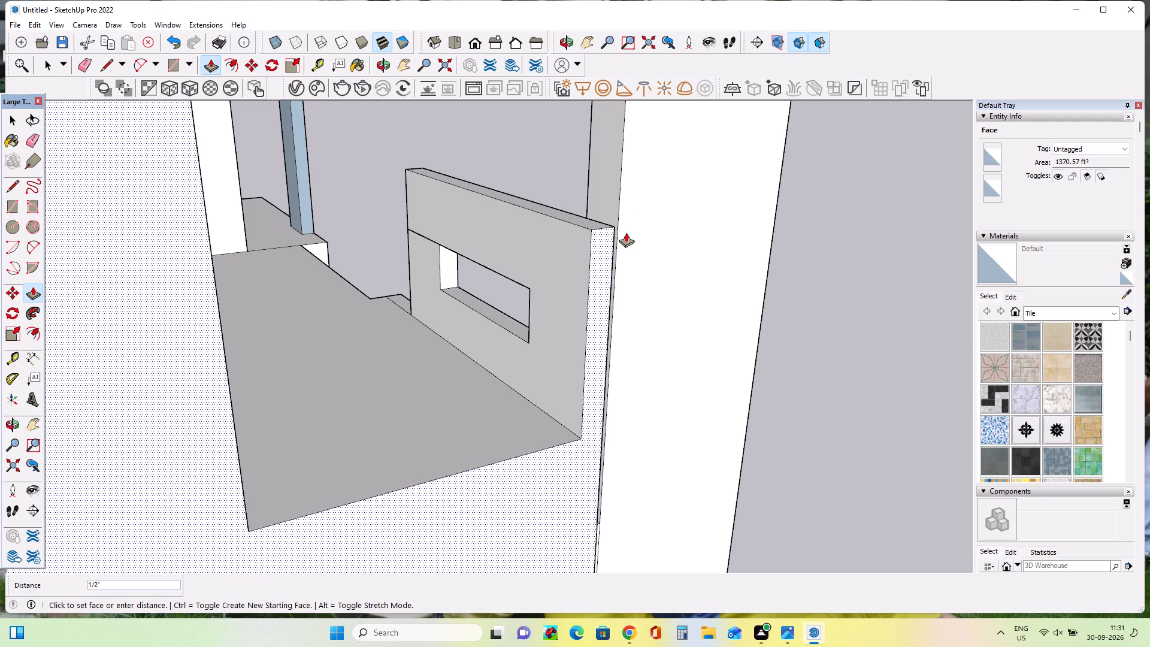
{"action": "double_click", "coordinate": [622, 227]}
{"action": "scroll", "coordinate": [617, 289], "scroll_direction": "up", "scroll_amount": 6}
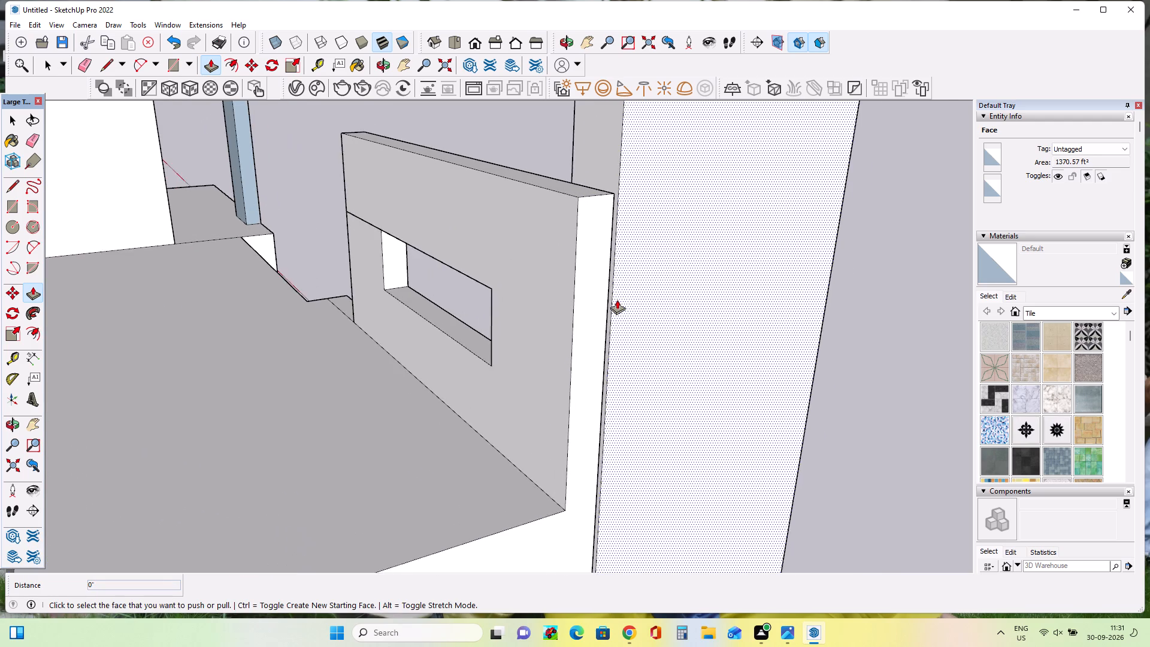
{"action": "scroll", "coordinate": [617, 300], "scroll_direction": "up", "scroll_amount": 2}
{"action": "left_click", "coordinate": [601, 303]}
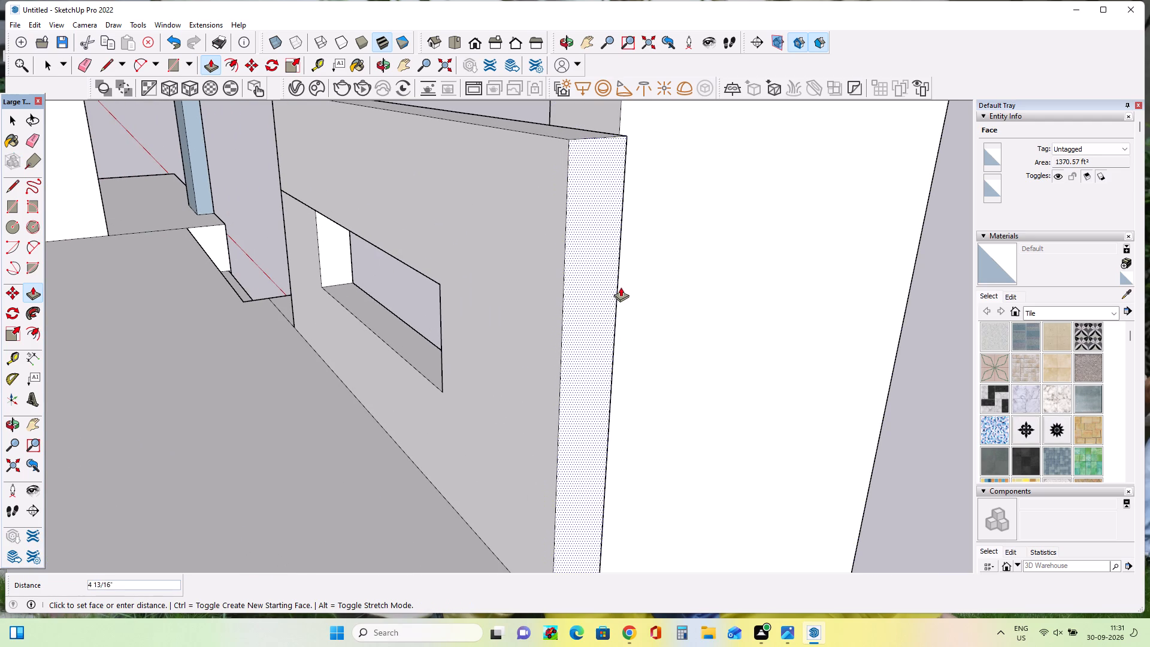
{"action": "left_click", "coordinate": [628, 244]}
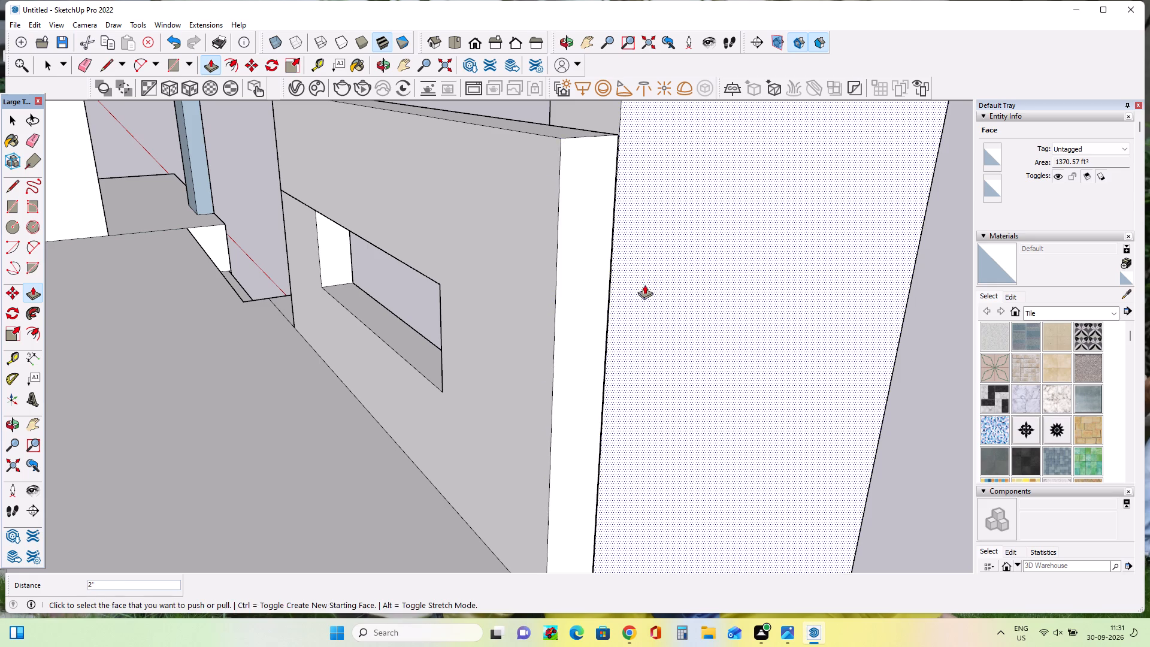
{"action": "middle_click_drag", "start_coordinate": [656, 292], "coordinate": [574, 307]}
{"action": "scroll", "coordinate": [513, 291], "scroll_direction": "up", "scroll_amount": 7}
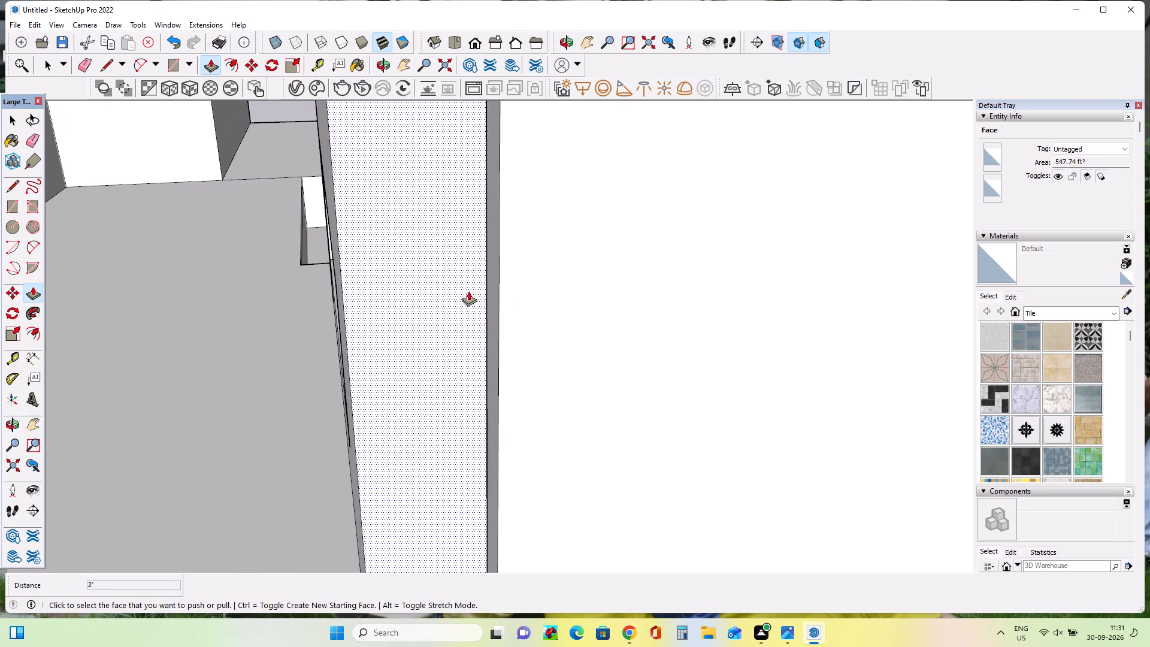
{"action": "left_click", "coordinate": [453, 301]}
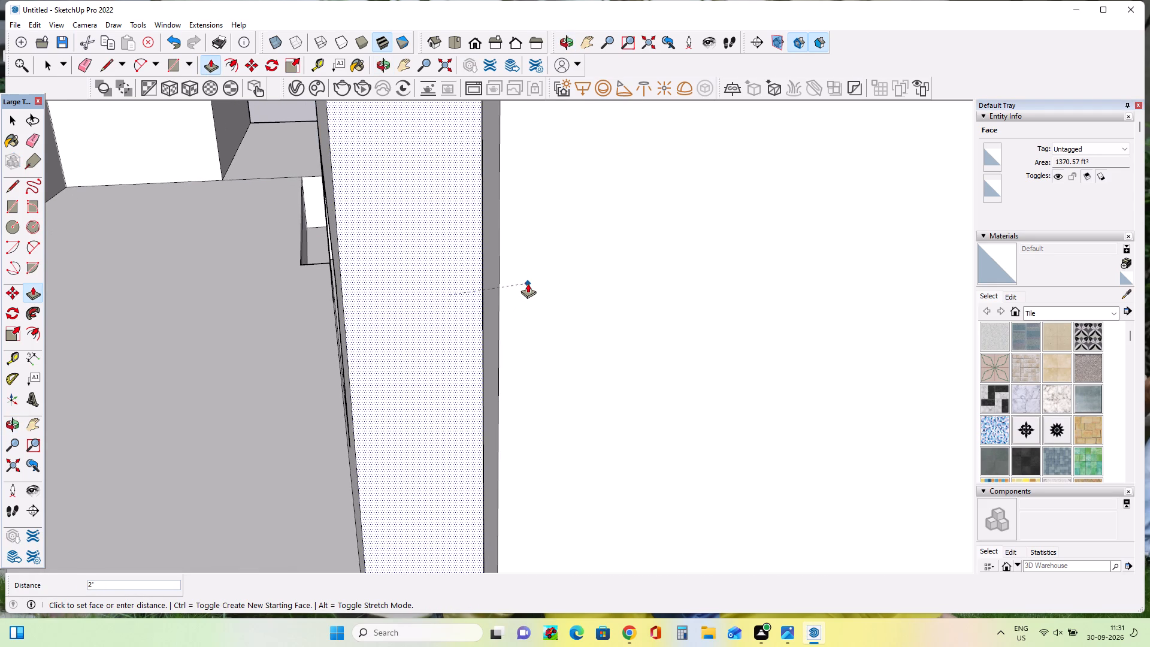
{"action": "left_click", "coordinate": [528, 283]}
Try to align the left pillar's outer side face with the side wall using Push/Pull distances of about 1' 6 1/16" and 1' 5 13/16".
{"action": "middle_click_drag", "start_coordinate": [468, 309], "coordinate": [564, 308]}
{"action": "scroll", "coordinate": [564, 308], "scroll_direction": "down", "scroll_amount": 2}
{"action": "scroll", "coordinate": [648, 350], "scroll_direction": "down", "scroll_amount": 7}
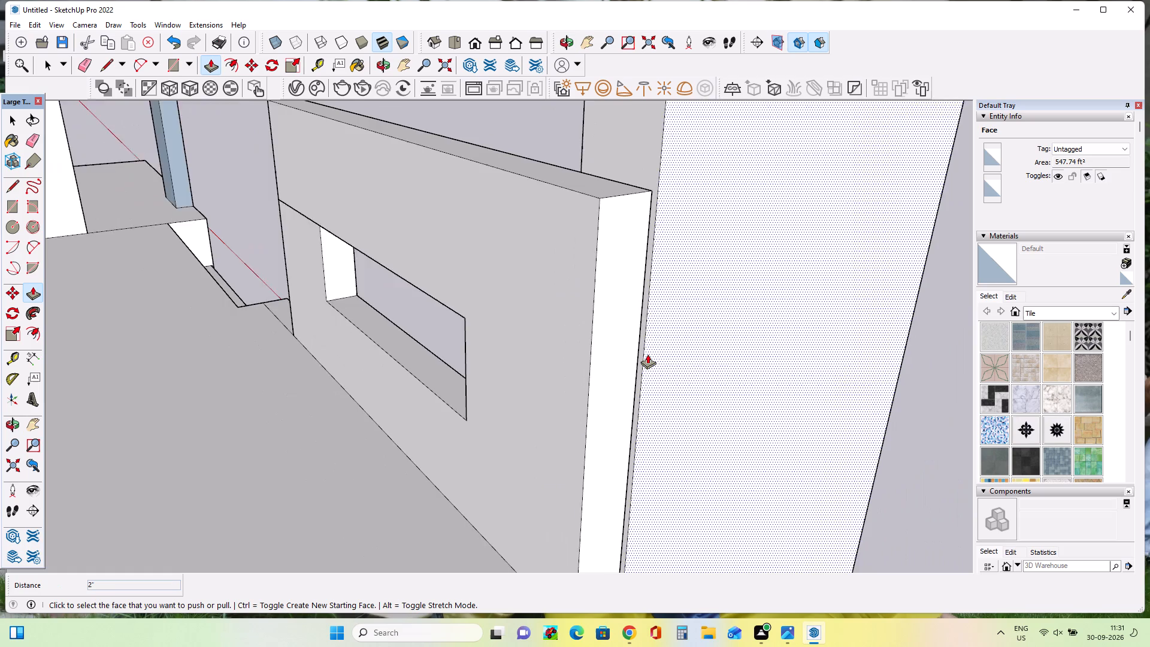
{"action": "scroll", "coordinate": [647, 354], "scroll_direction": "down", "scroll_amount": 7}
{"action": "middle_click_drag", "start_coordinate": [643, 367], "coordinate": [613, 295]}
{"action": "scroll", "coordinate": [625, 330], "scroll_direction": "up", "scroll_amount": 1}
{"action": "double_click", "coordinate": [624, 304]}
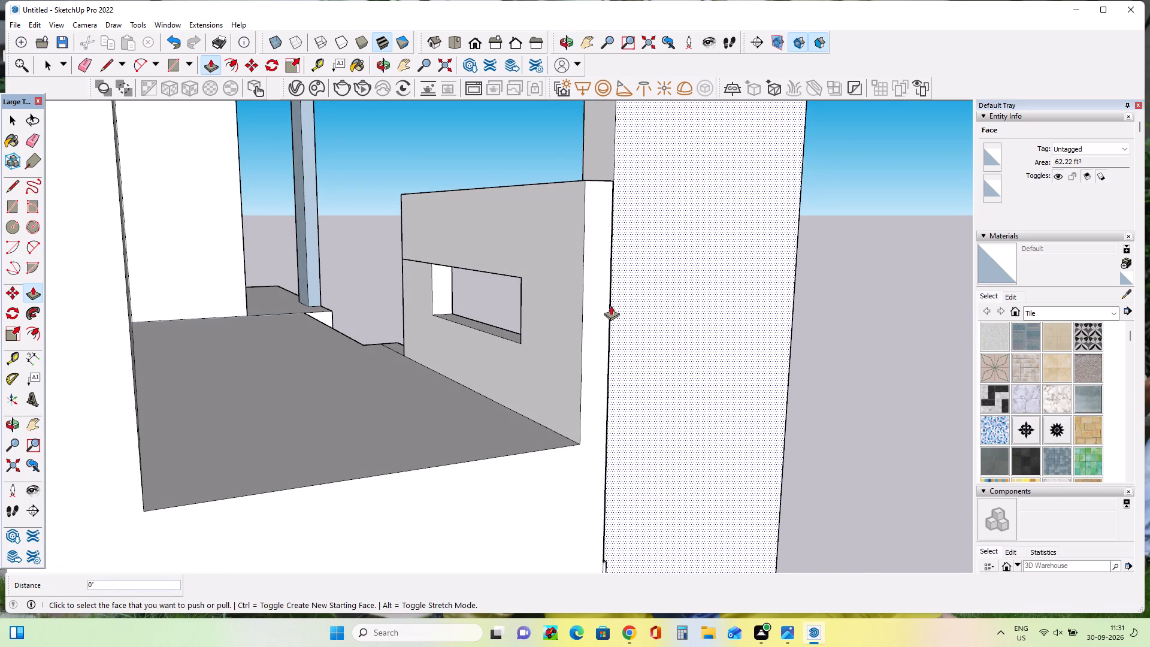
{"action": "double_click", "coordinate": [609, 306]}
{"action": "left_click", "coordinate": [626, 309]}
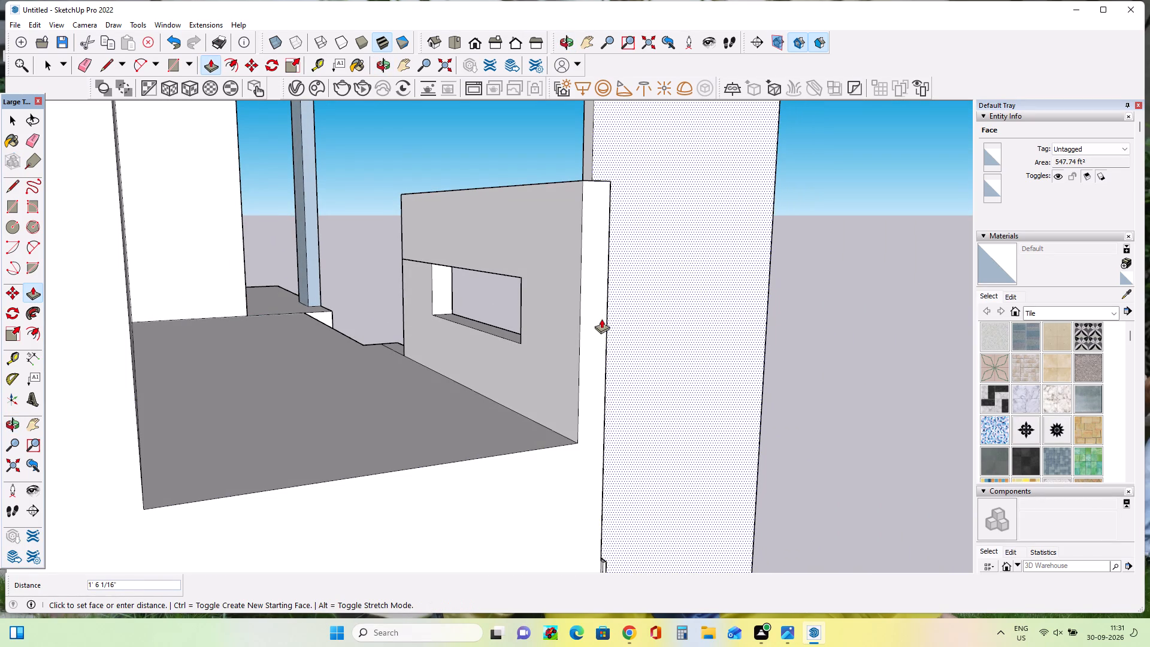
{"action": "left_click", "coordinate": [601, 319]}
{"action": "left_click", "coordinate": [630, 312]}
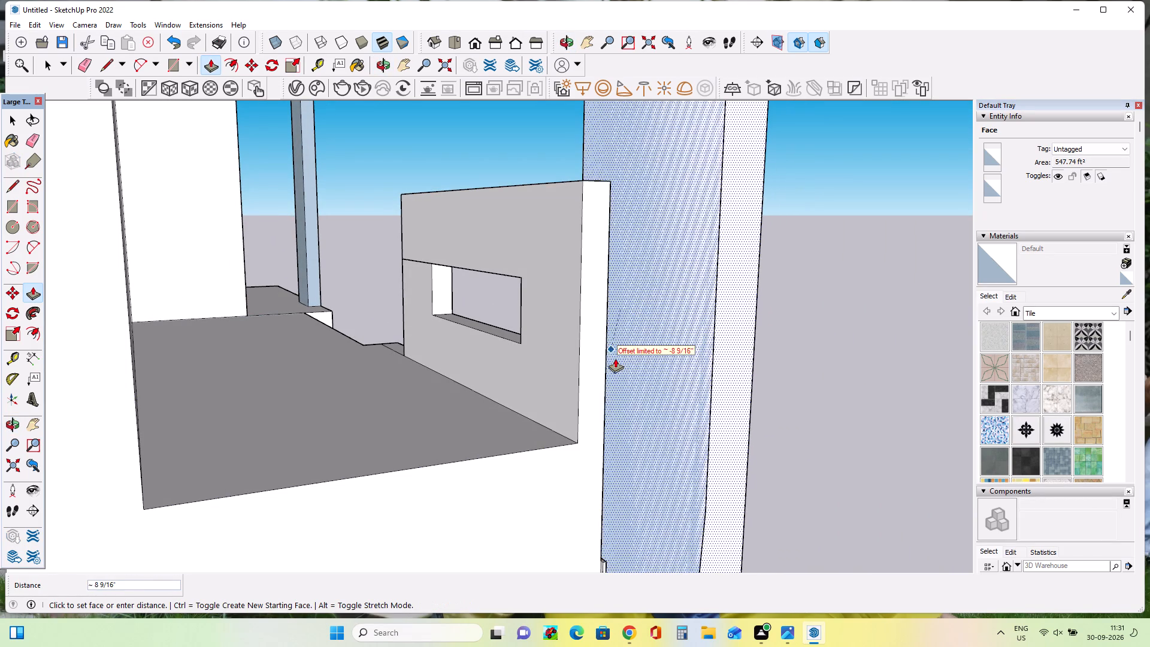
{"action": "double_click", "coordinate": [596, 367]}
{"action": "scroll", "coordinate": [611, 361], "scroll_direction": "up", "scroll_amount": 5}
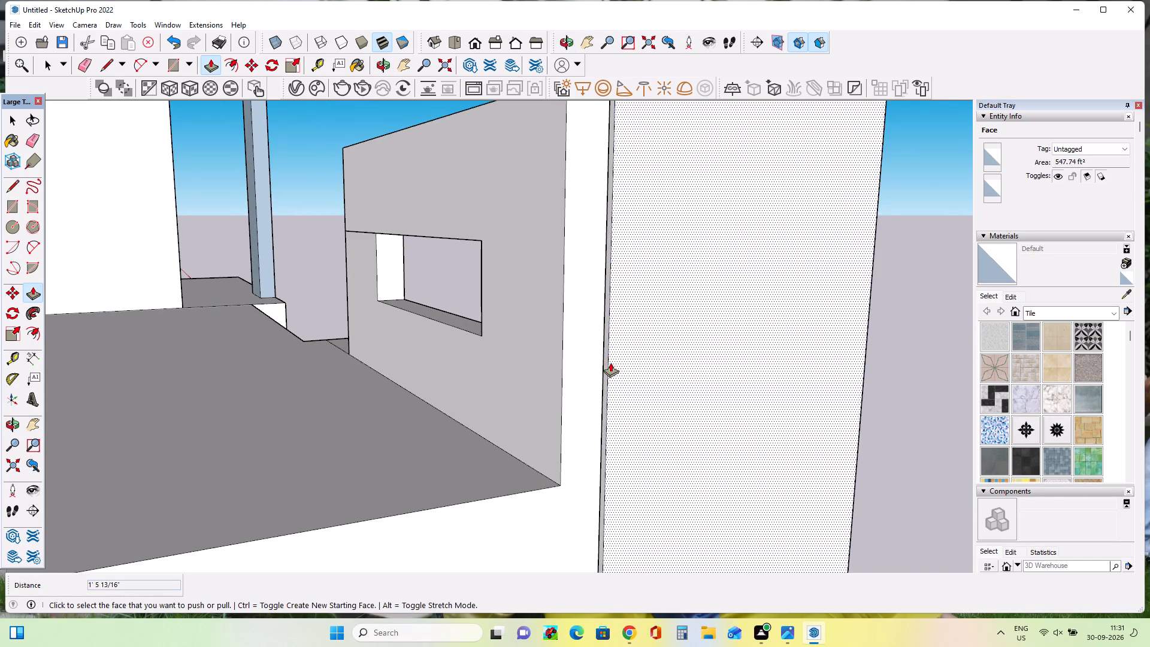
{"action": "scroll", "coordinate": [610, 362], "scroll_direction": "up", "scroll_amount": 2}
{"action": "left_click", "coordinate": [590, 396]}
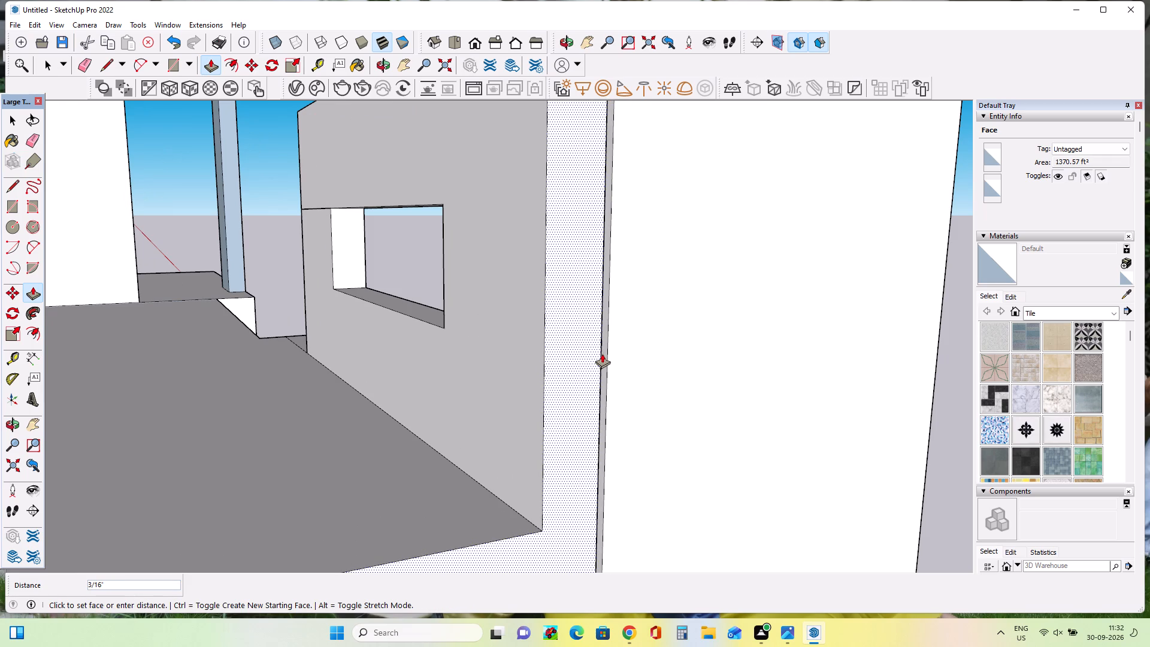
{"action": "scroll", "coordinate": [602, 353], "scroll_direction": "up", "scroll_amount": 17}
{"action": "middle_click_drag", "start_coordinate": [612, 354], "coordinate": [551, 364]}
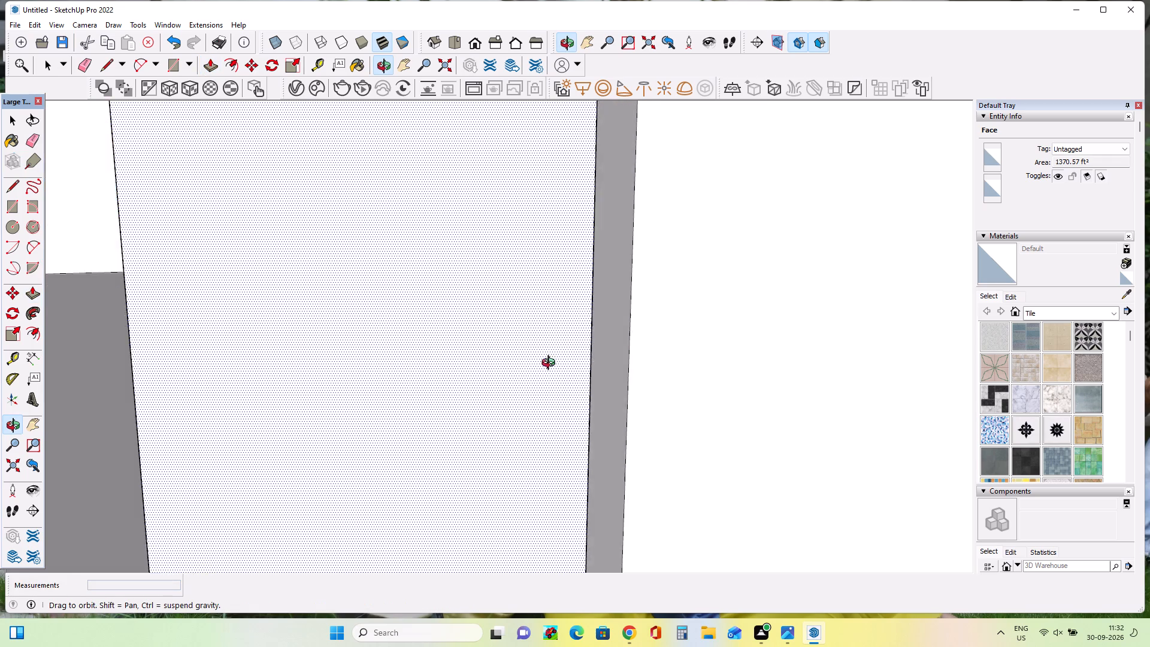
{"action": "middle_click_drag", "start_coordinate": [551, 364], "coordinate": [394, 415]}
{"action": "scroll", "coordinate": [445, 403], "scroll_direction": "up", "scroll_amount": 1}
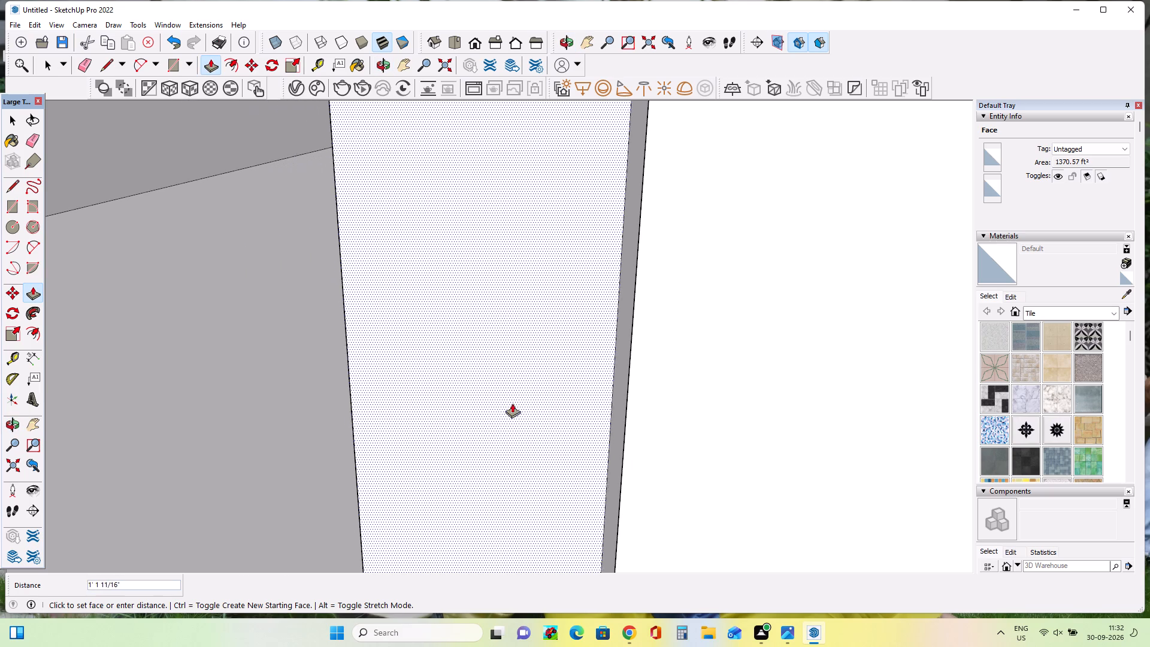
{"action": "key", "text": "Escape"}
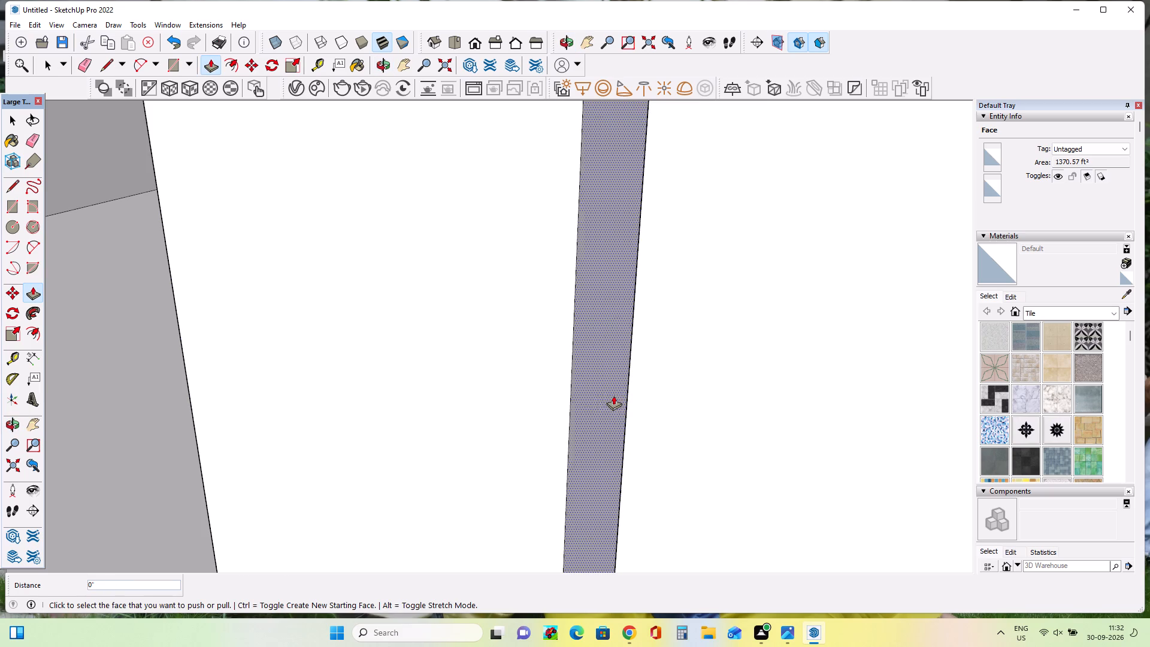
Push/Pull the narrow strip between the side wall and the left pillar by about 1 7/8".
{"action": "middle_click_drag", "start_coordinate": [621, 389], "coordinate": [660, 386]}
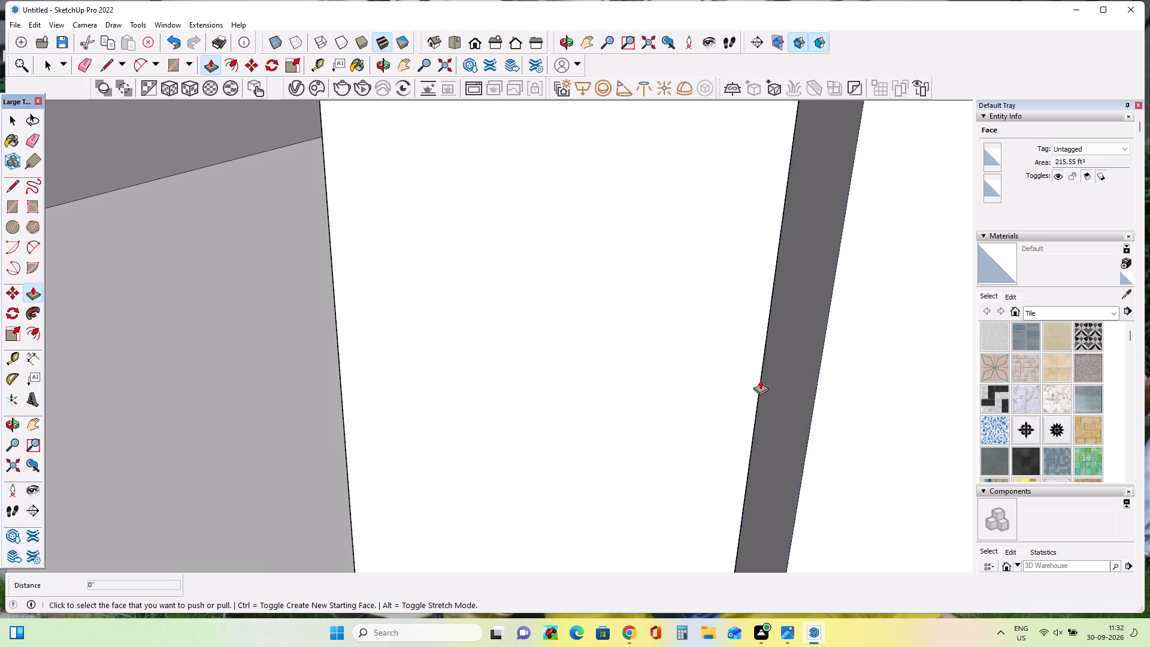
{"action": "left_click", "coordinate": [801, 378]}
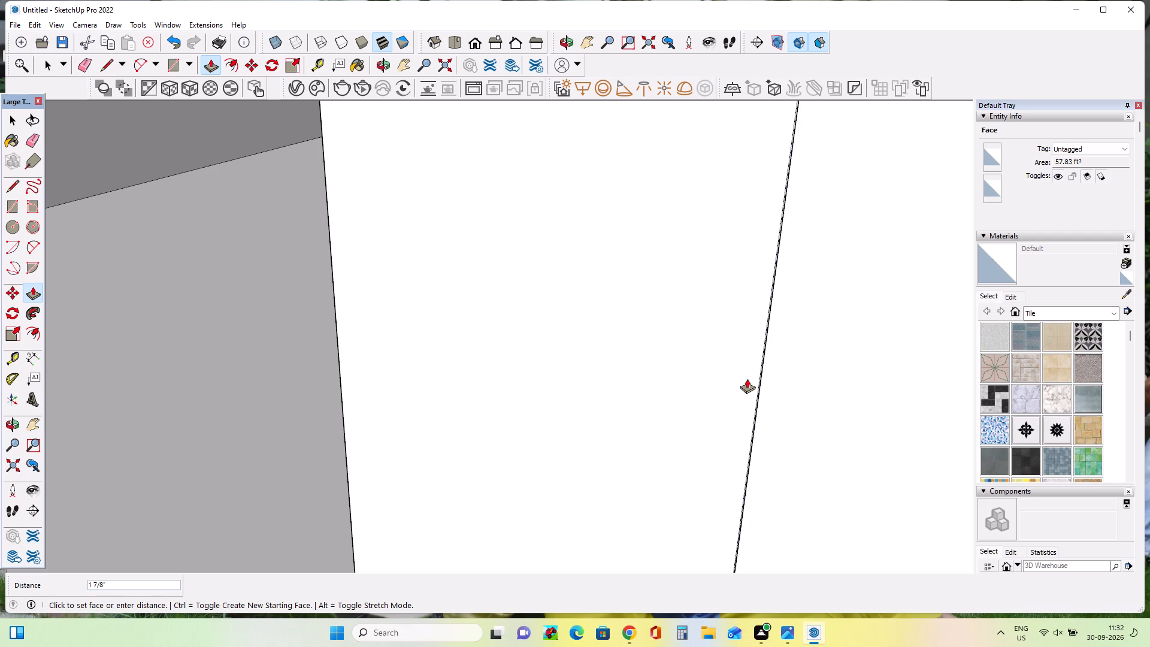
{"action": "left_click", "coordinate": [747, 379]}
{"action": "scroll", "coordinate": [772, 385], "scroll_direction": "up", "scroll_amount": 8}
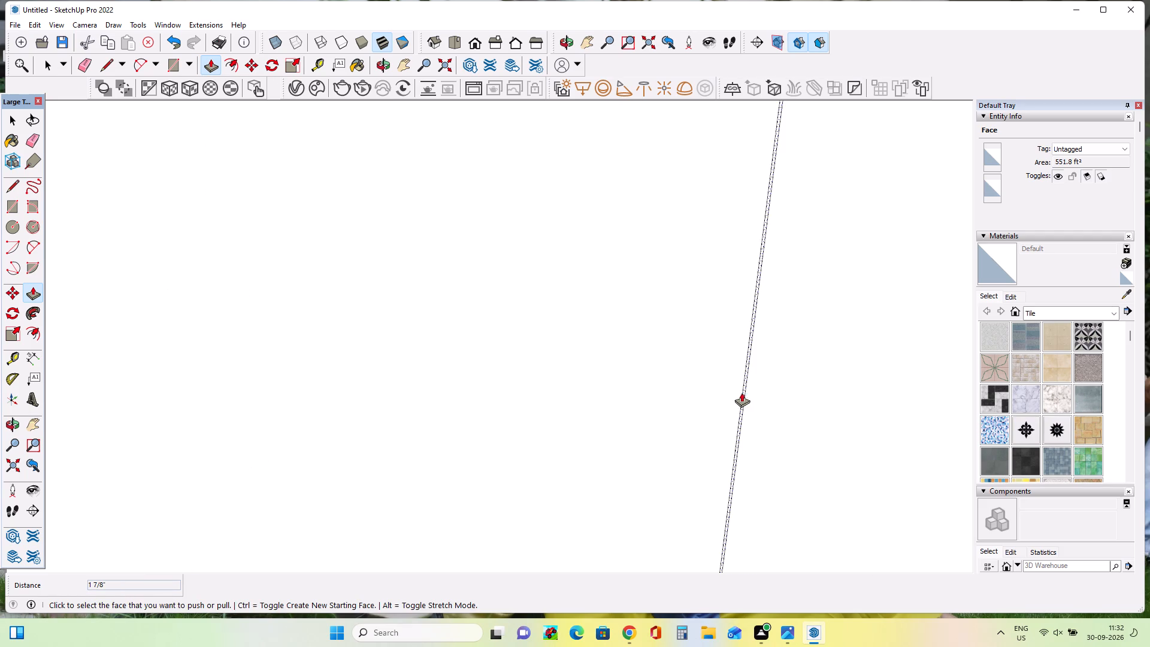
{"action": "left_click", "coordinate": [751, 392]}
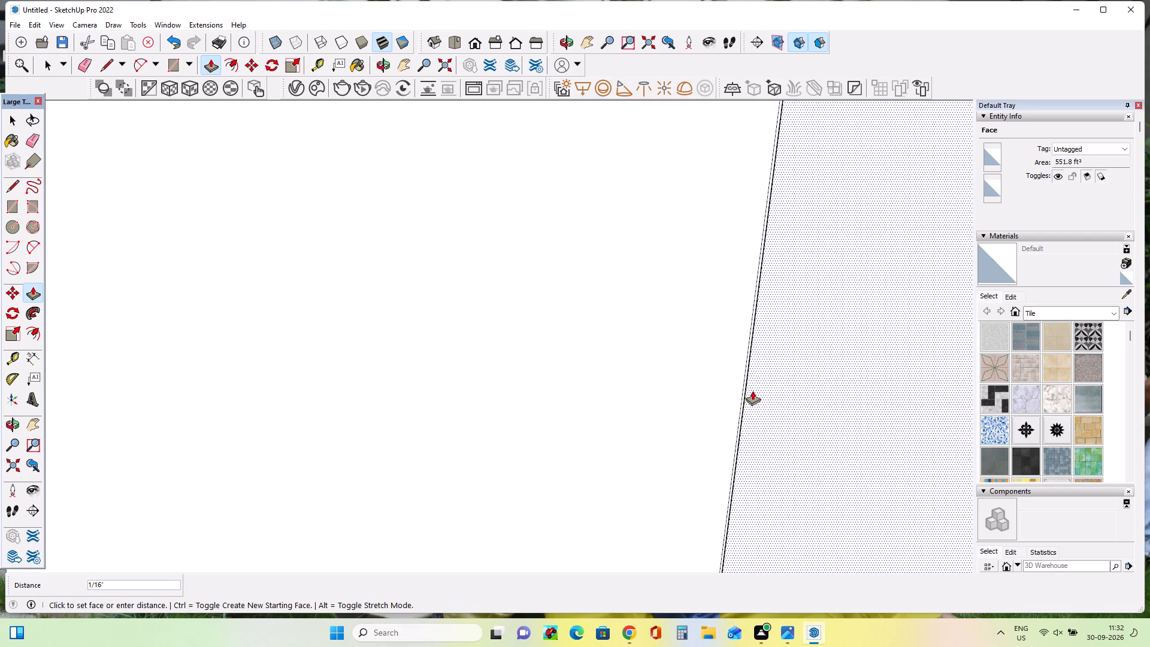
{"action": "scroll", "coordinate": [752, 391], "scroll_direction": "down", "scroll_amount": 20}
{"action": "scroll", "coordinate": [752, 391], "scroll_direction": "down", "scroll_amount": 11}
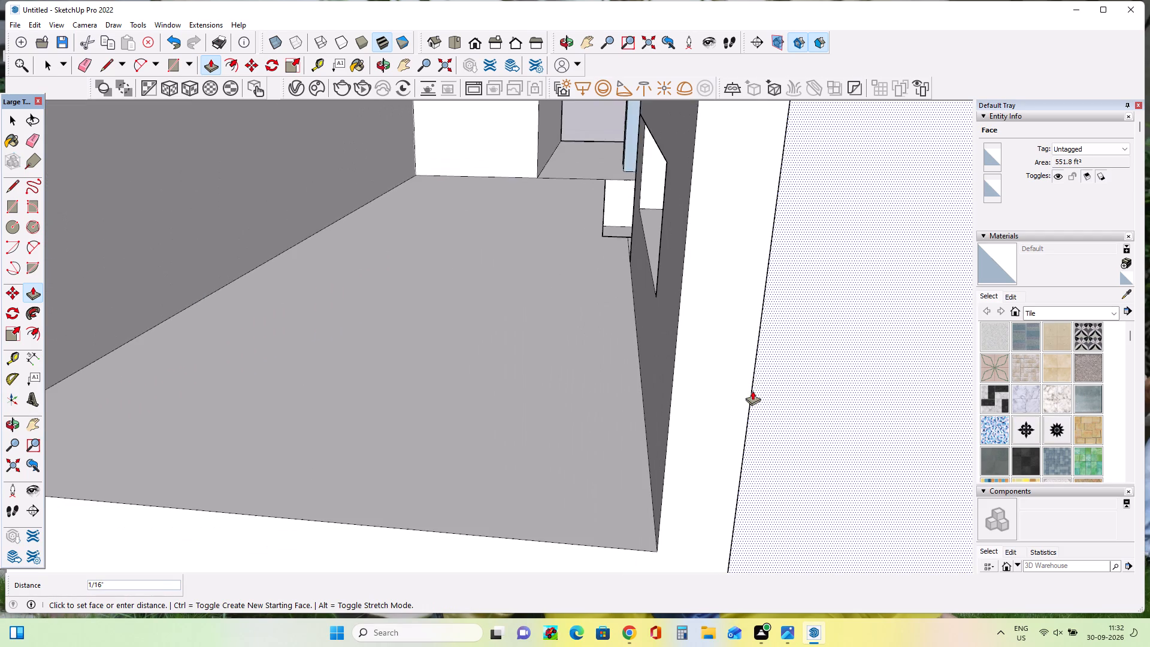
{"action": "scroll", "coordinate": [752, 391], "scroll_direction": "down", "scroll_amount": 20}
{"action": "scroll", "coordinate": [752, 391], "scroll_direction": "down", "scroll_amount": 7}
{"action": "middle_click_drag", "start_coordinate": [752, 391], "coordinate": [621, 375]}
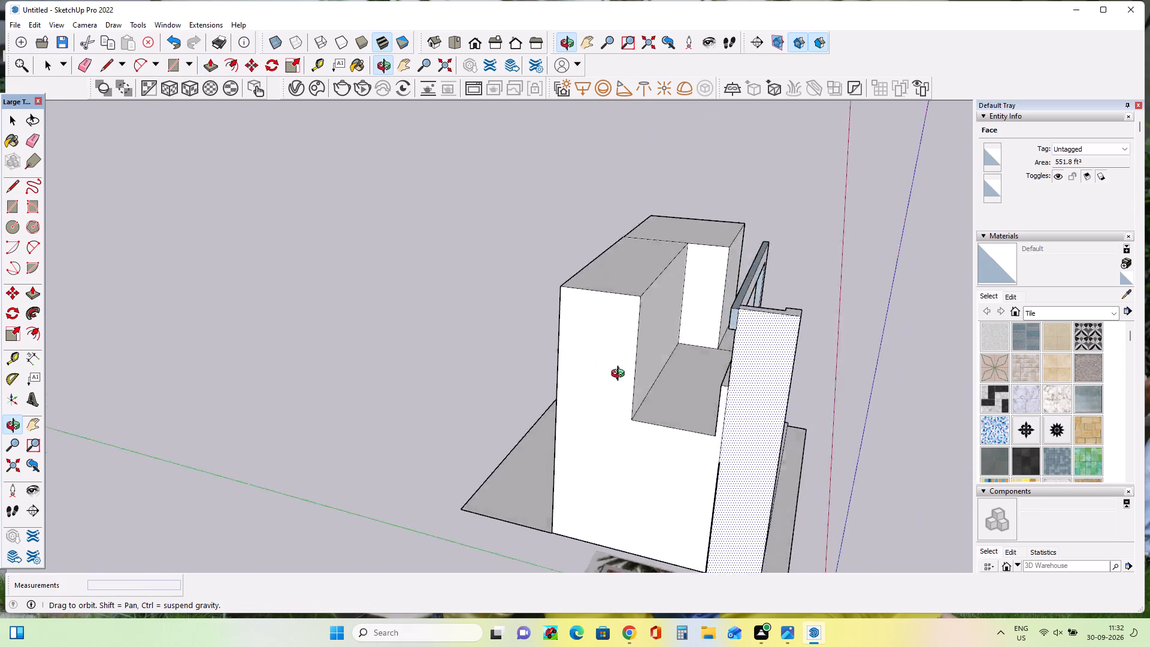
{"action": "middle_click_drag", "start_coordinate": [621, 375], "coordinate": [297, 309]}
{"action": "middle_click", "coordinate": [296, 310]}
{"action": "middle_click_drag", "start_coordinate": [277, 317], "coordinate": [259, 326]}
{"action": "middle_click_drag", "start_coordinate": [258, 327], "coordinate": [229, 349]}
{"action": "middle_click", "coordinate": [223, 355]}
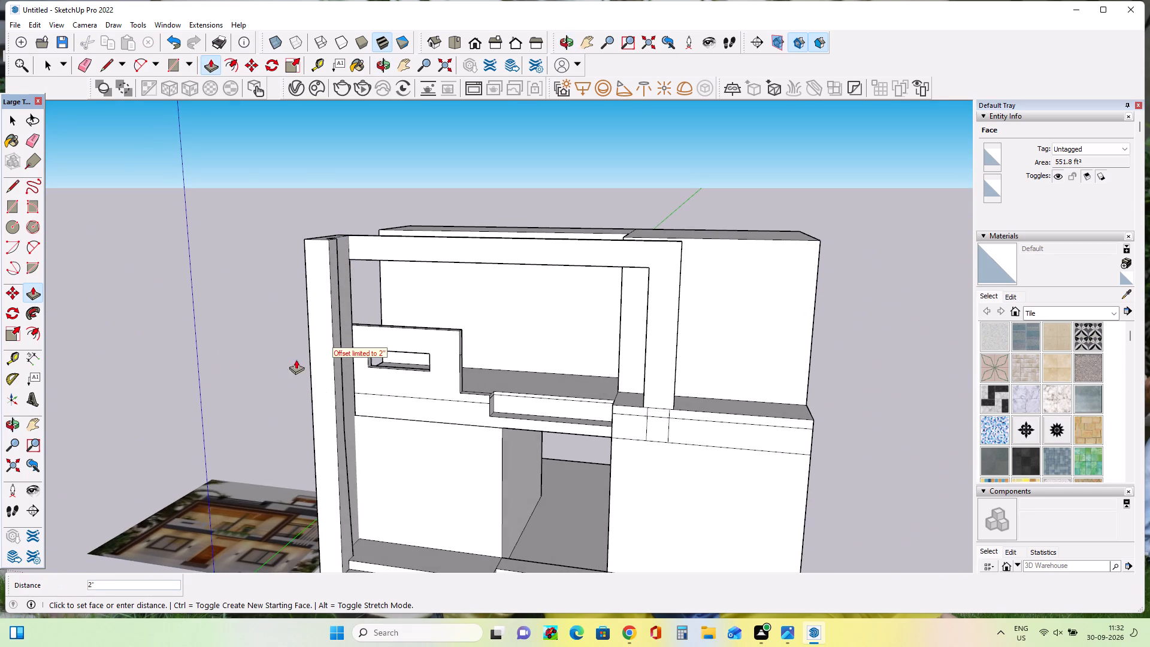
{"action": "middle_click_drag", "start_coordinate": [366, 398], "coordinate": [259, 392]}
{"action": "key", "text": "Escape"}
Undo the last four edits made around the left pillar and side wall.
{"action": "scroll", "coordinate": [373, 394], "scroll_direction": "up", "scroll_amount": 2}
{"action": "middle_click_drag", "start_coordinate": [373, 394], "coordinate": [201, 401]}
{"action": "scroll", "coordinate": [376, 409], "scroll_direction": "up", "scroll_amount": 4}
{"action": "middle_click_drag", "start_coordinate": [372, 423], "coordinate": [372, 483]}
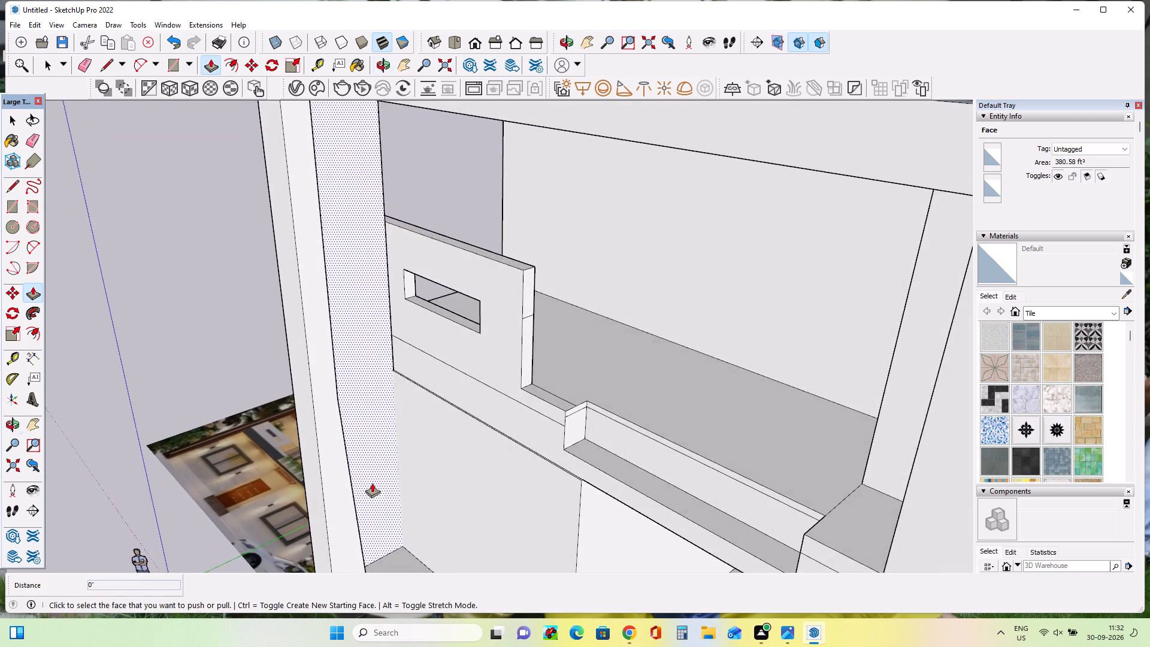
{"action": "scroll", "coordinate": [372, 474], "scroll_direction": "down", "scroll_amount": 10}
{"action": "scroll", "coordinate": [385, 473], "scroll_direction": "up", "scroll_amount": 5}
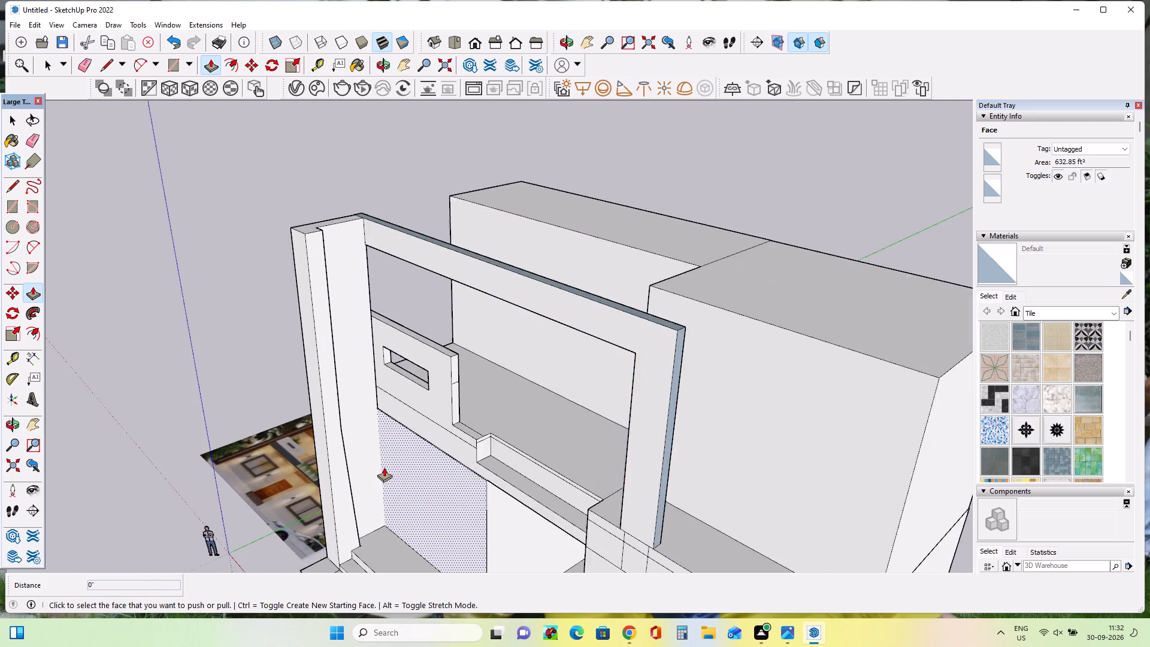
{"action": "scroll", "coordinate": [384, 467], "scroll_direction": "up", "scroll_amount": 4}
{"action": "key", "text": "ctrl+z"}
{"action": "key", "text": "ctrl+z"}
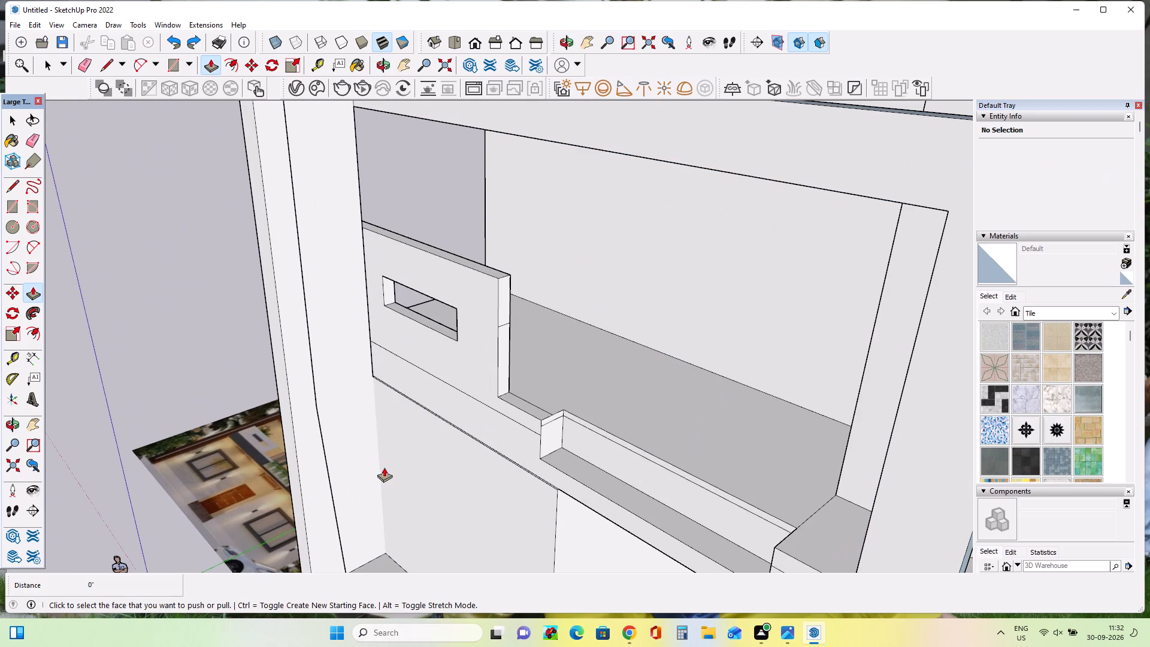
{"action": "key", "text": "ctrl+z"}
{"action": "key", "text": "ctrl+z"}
Draw a vertical line about 22' 5 1/2" long on the left pillar, from the kink in its edge down to the base.
{"action": "scroll", "coordinate": [376, 477], "scroll_direction": "down", "scroll_amount": 4}
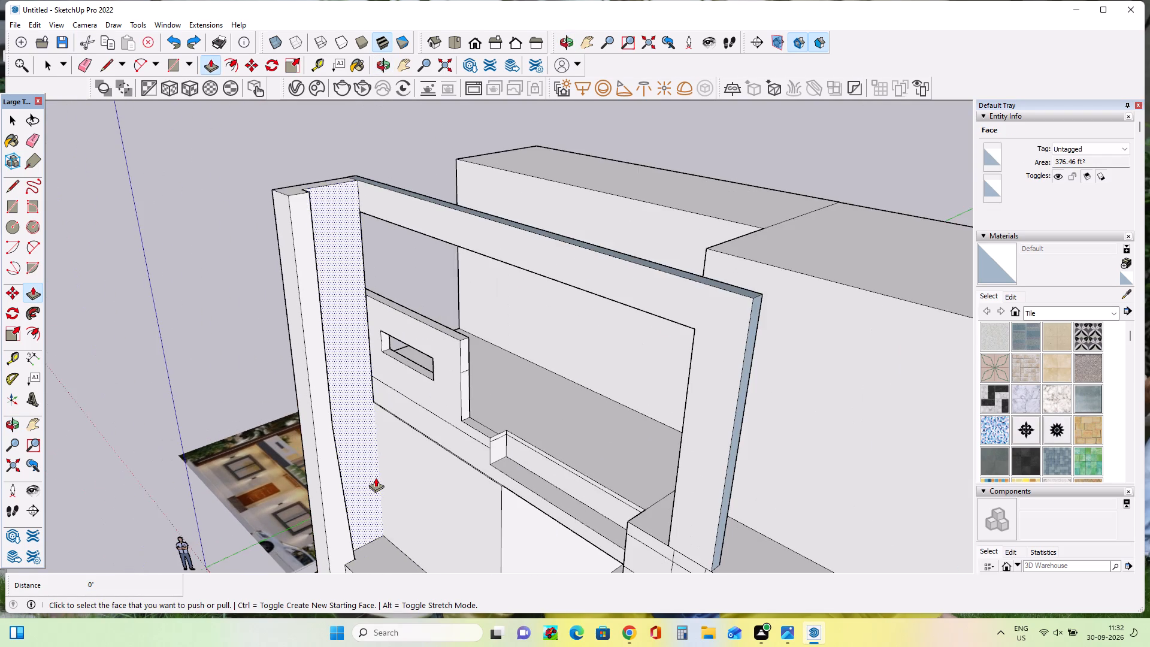
{"action": "scroll", "coordinate": [337, 544], "scroll_direction": "up", "scroll_amount": 7}
{"action": "middle_click_drag", "start_coordinate": [397, 546], "coordinate": [314, 546]}
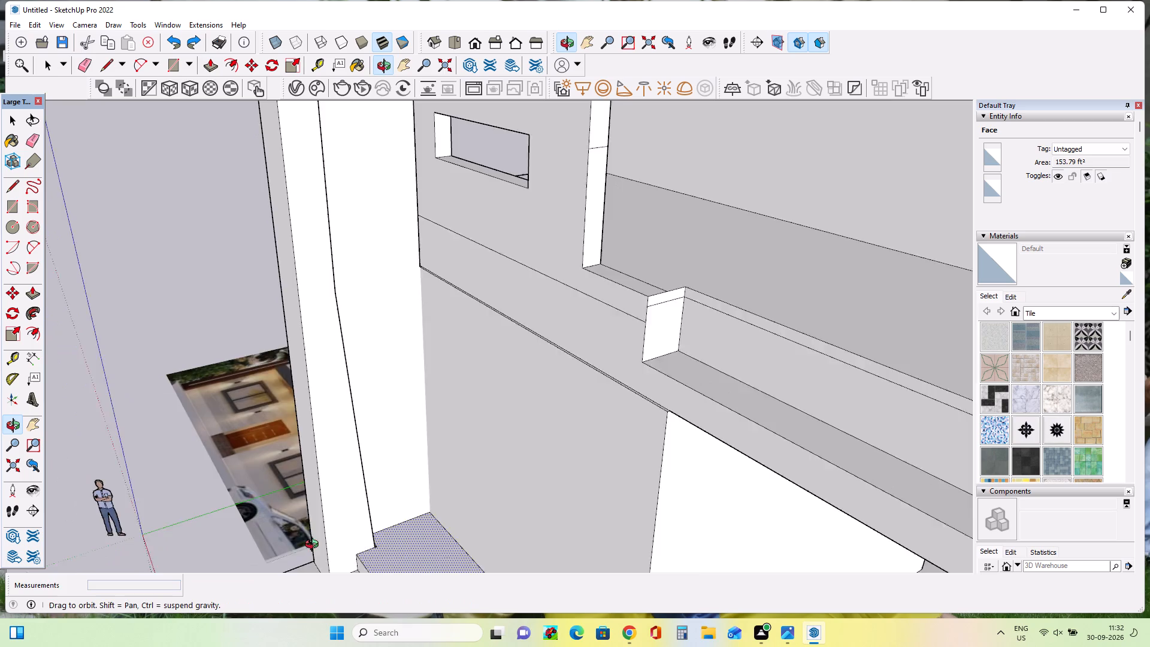
{"action": "middle_click_drag", "start_coordinate": [314, 546], "coordinate": [306, 546]}
{"action": "scroll", "coordinate": [306, 546], "scroll_direction": "down", "scroll_amount": 5}
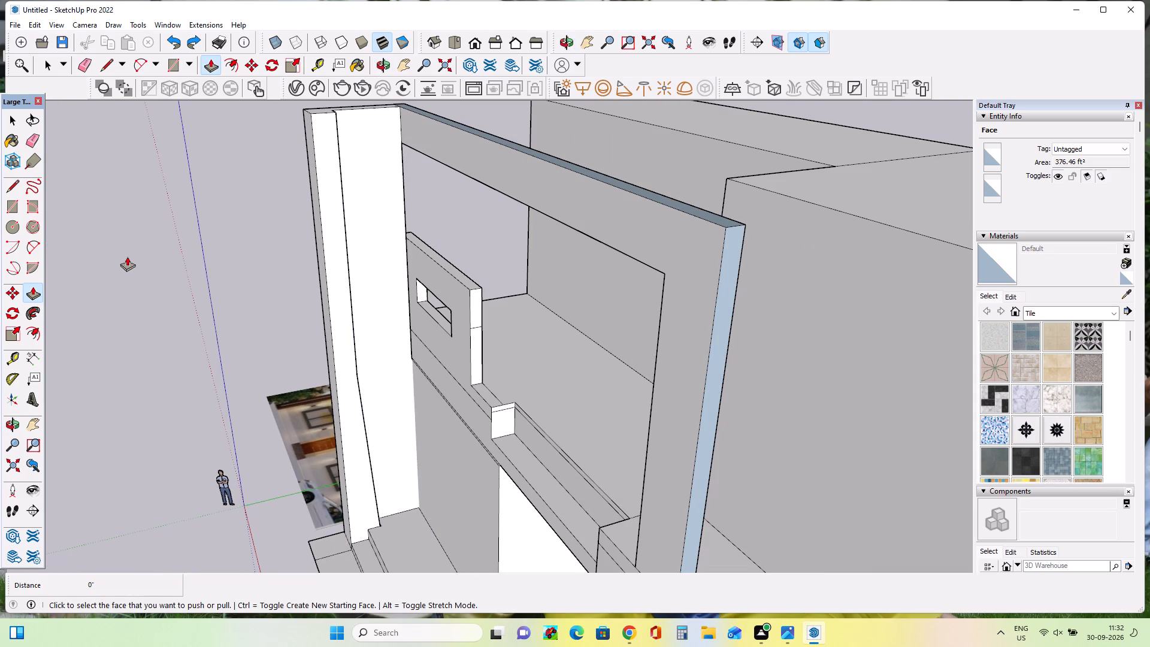
{"action": "left_click", "coordinate": [11, 187]}
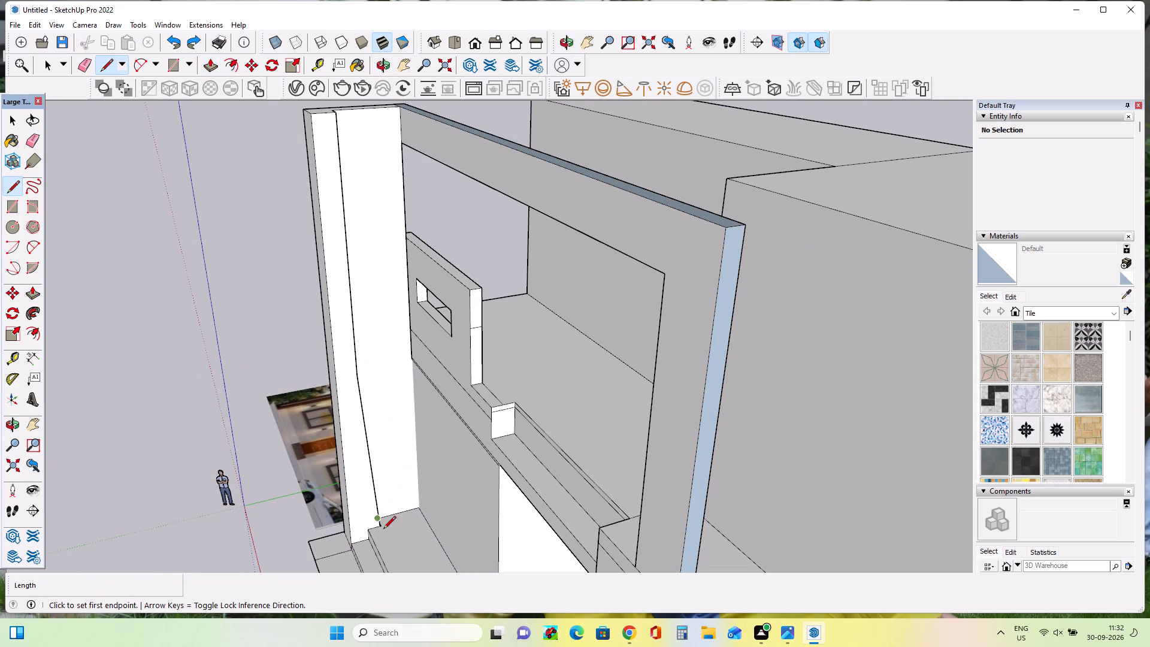
{"action": "left_click", "coordinate": [358, 382]}
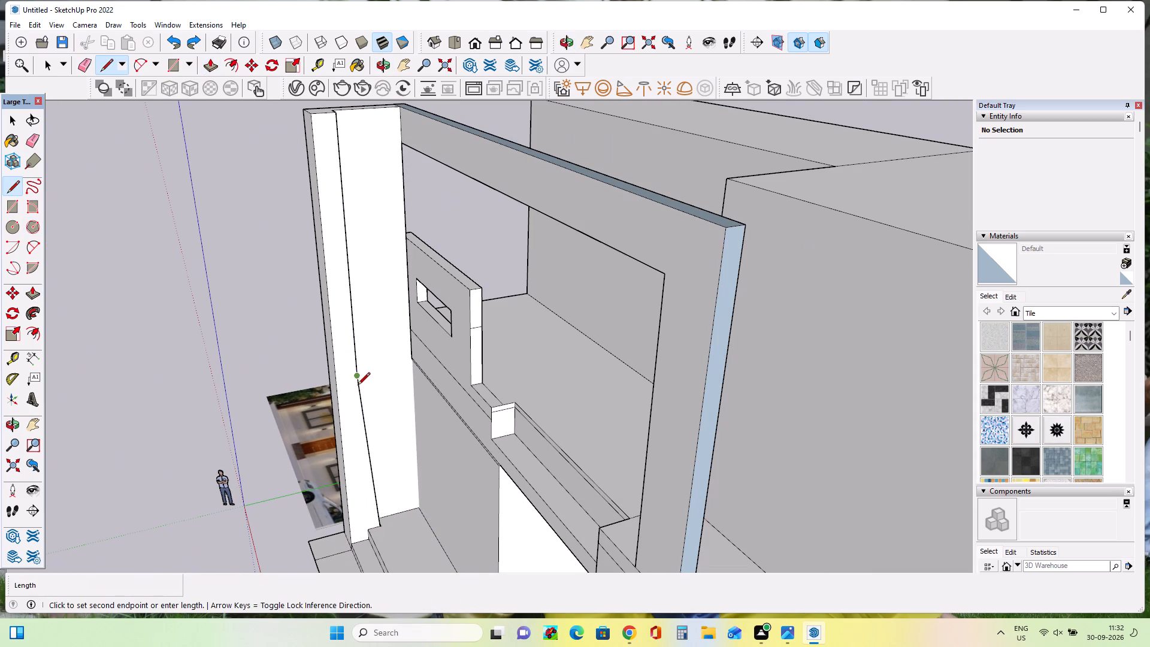
{"action": "scroll", "coordinate": [376, 534], "scroll_direction": "up", "scroll_amount": 10}
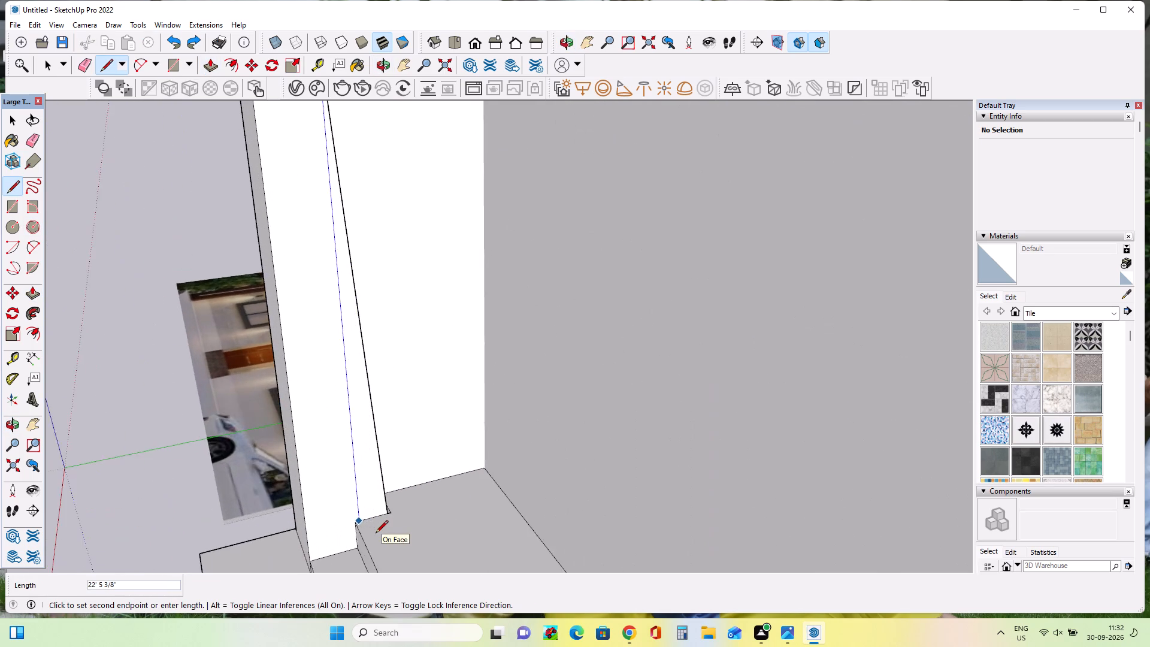
{"action": "scroll", "coordinate": [376, 534], "scroll_direction": "up", "scroll_amount": 5}
{"action": "left_click", "coordinate": [373, 507]}
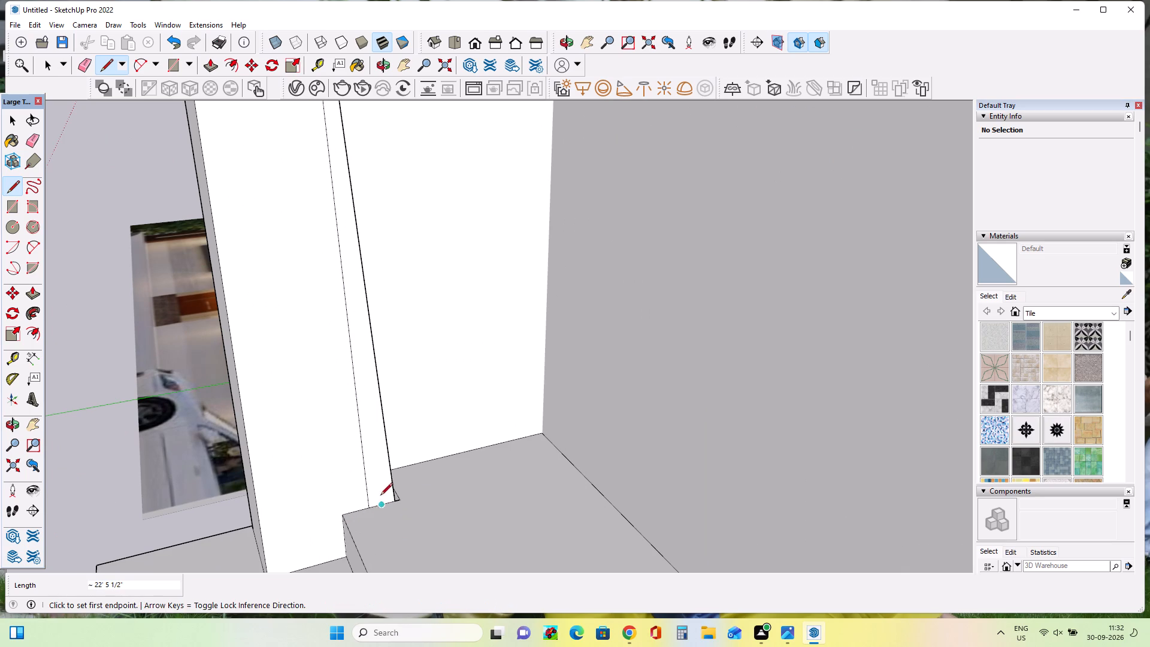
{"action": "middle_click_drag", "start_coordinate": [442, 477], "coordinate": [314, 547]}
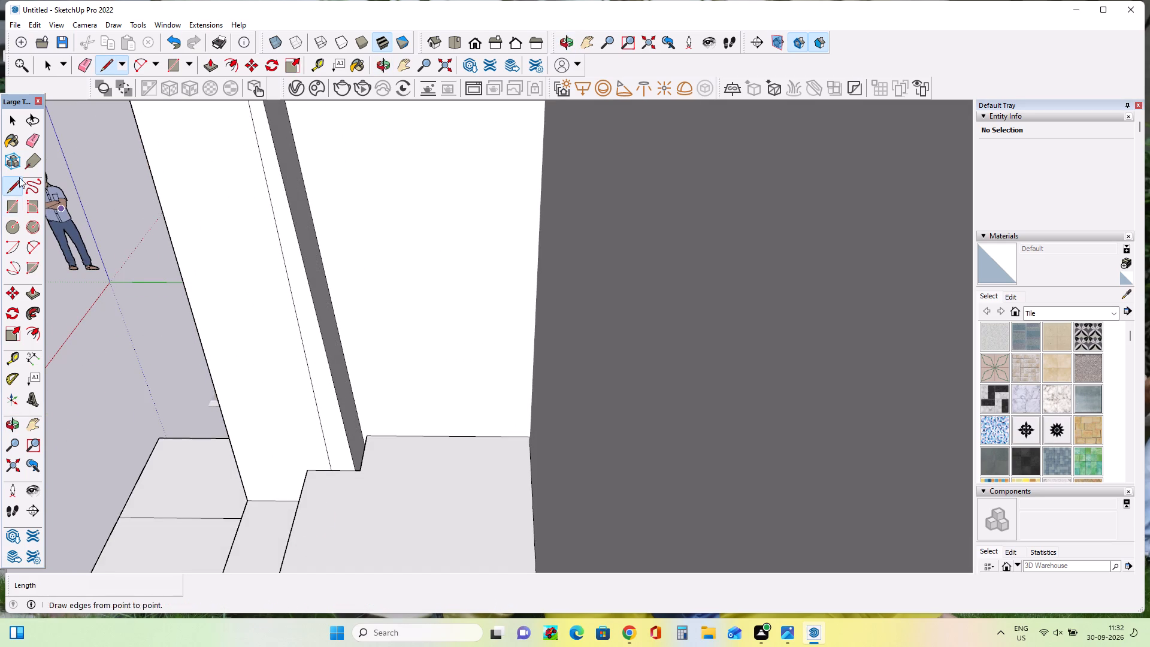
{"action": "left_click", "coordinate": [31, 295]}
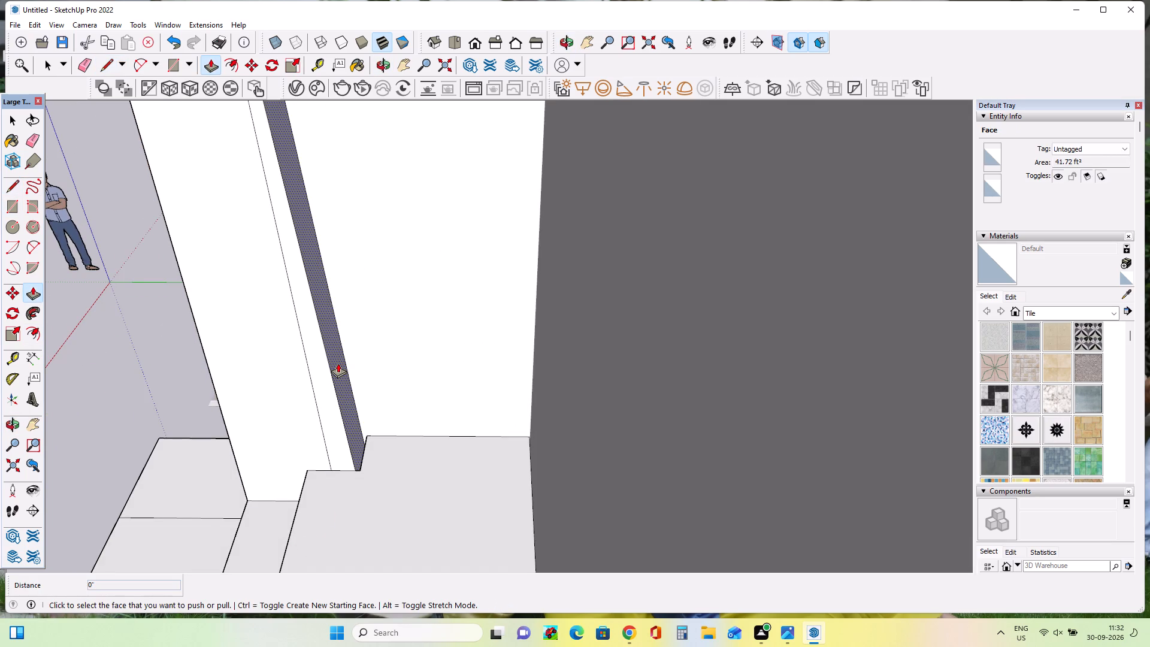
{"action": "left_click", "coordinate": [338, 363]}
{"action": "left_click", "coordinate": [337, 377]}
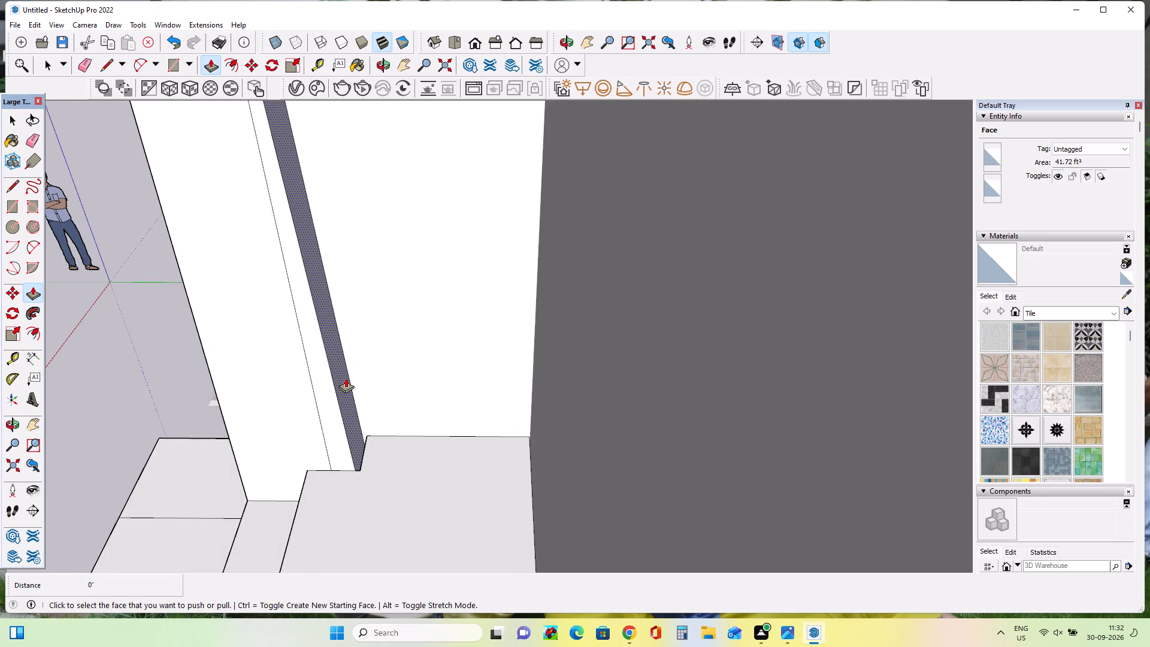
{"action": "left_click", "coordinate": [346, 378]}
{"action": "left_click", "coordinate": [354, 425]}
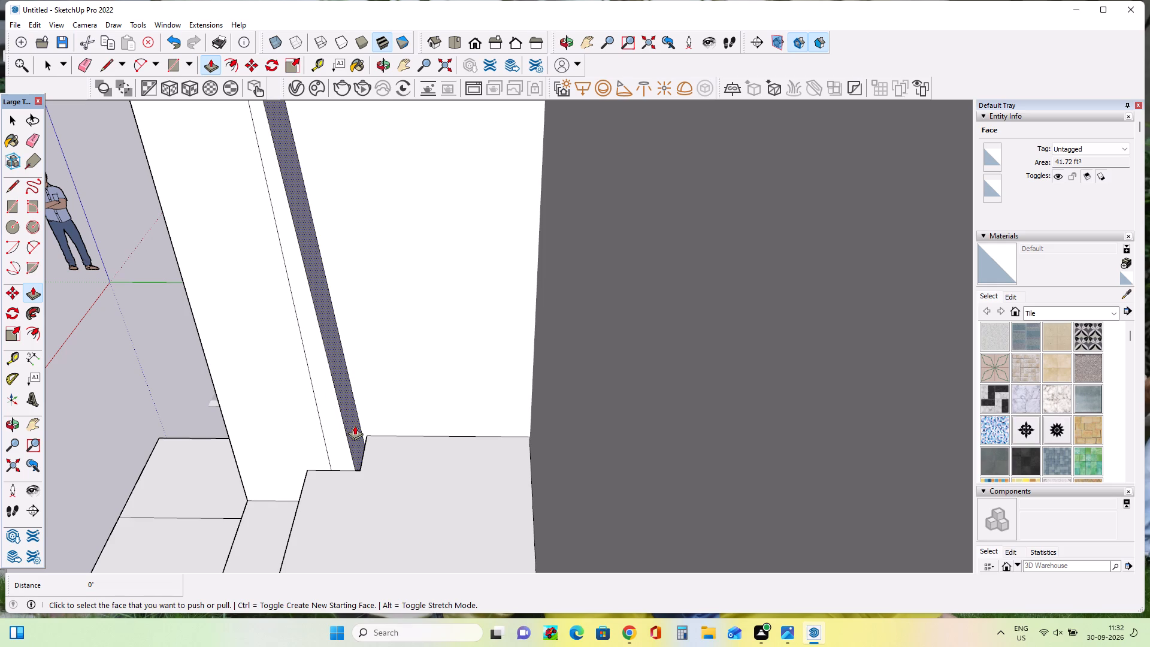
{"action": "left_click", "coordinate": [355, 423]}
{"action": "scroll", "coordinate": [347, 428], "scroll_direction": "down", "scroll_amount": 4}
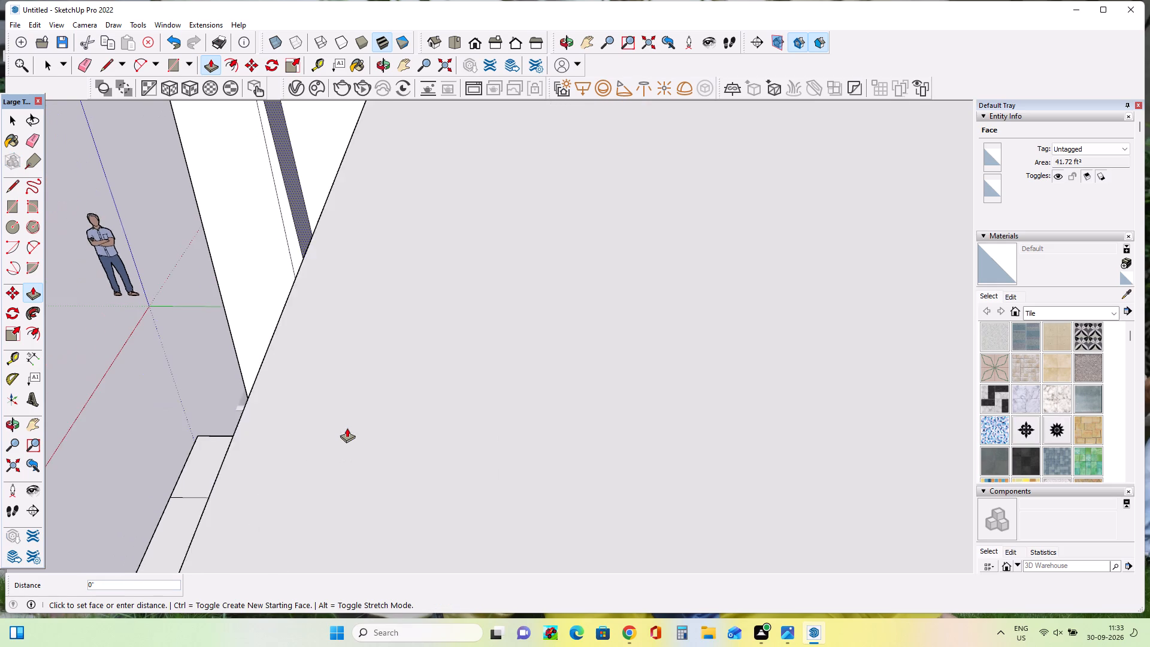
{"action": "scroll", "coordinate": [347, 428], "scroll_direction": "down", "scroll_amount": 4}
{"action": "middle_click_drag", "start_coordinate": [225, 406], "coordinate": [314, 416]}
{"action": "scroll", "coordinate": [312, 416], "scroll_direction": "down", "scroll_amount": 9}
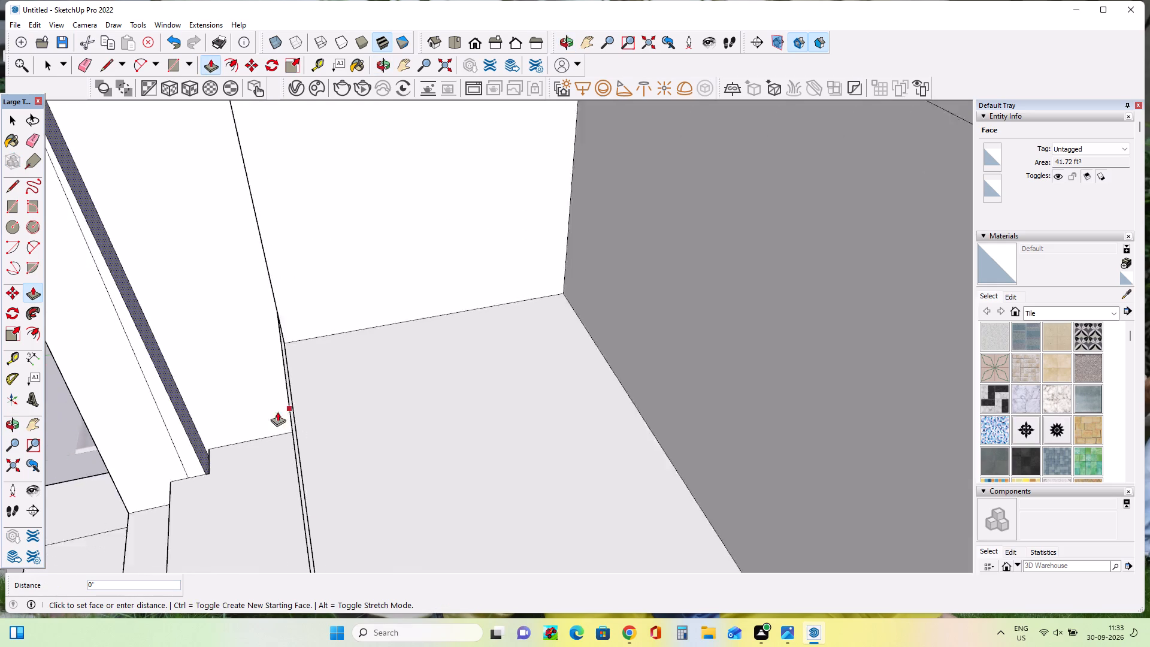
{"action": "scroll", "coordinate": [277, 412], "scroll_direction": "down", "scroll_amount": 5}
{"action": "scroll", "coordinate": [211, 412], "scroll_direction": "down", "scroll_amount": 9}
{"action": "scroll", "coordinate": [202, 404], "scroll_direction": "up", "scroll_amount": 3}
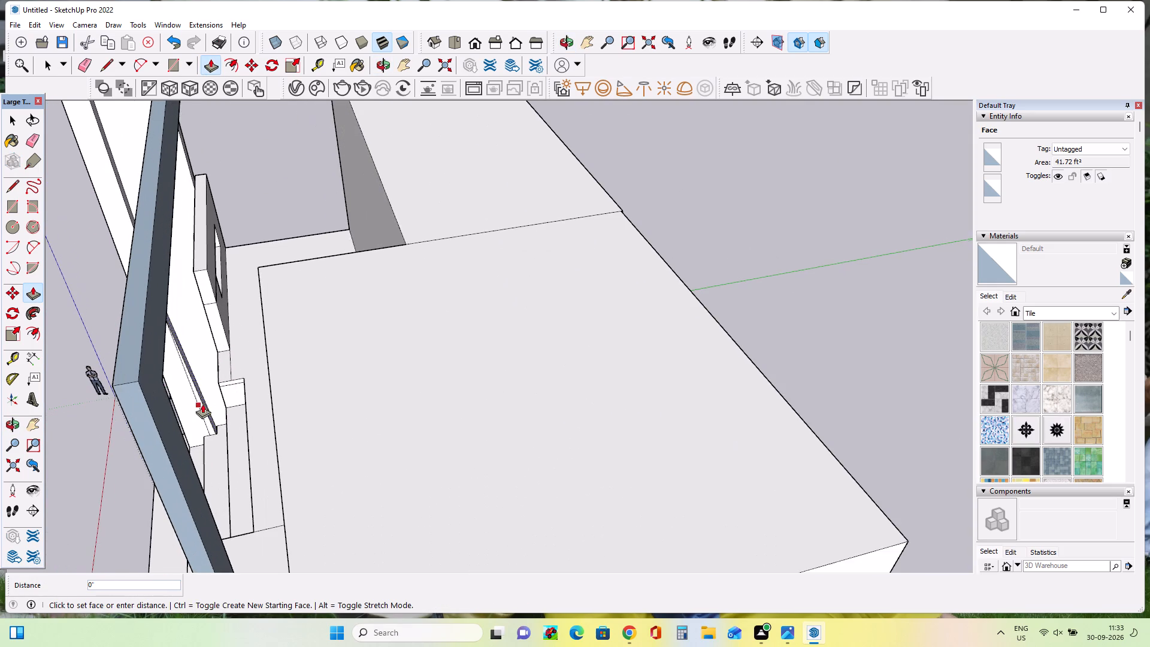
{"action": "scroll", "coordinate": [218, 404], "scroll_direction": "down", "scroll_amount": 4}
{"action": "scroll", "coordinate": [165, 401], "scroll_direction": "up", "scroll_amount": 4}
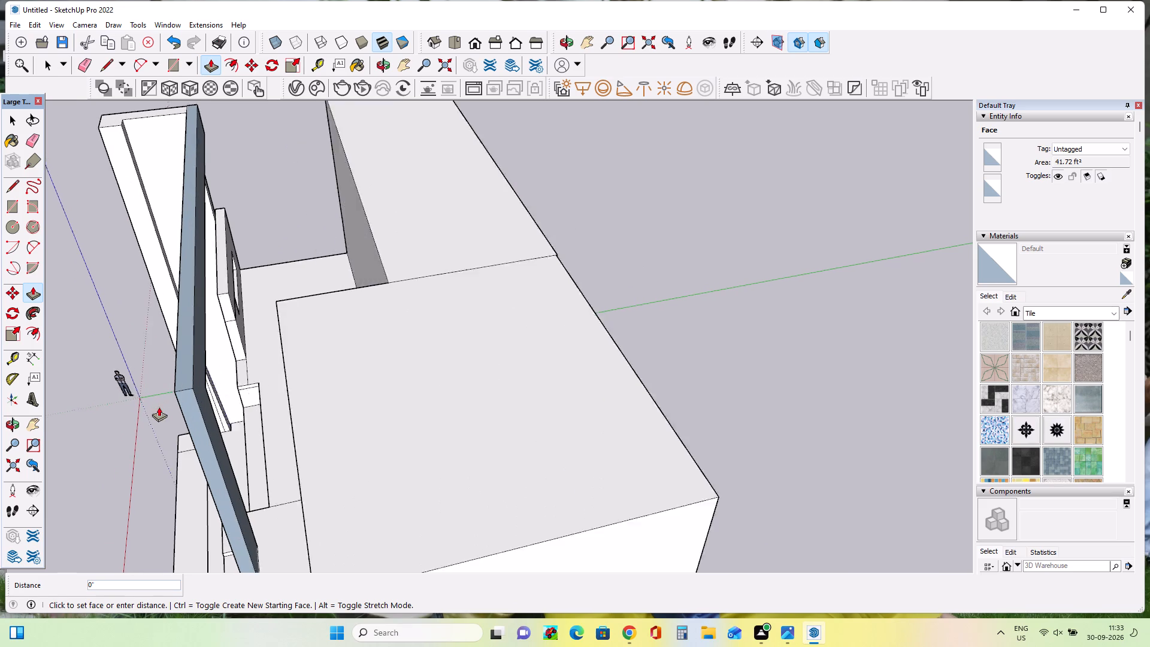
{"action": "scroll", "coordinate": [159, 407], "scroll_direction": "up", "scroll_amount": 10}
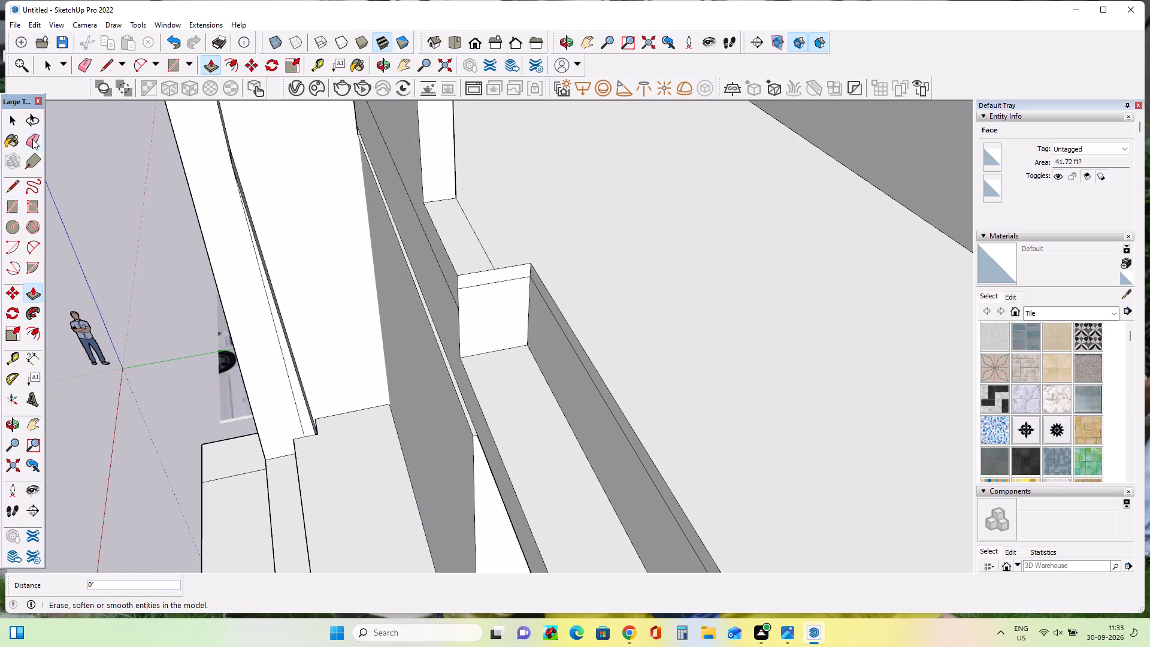
Erase the long vertical edges bounding the narrow strip between the left pillar and the side wall.
{"action": "left_click", "coordinate": [33, 138]}
{"action": "left_click", "coordinate": [298, 375]}
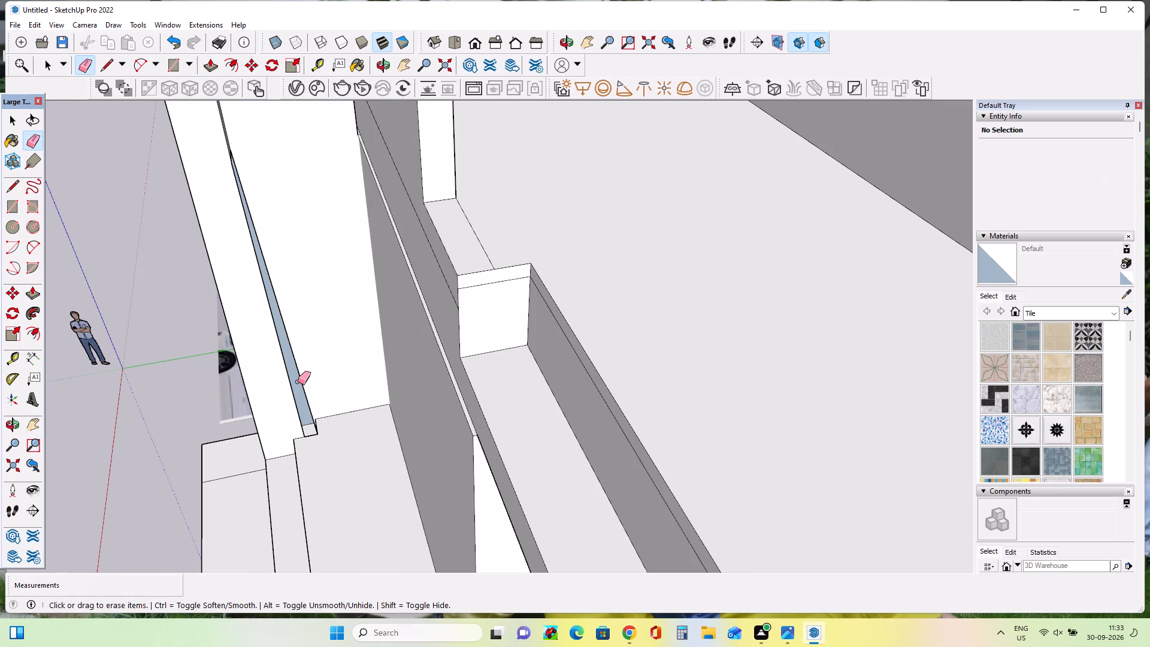
{"action": "scroll", "coordinate": [303, 382], "scroll_direction": "up", "scroll_amount": 9}
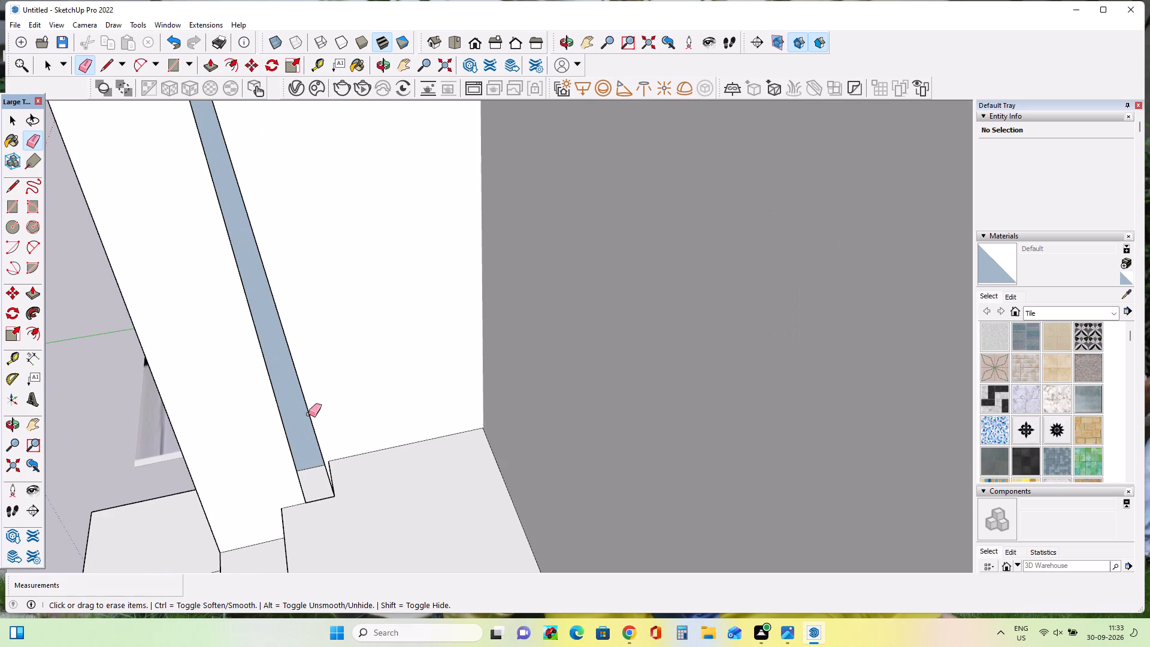
{"action": "left_click", "coordinate": [308, 414]}
Examine the left pillar, side wall and frame from several angles for missing faces and leftover geometry.
{"action": "scroll", "coordinate": [338, 399], "scroll_direction": "down", "scroll_amount": 13}
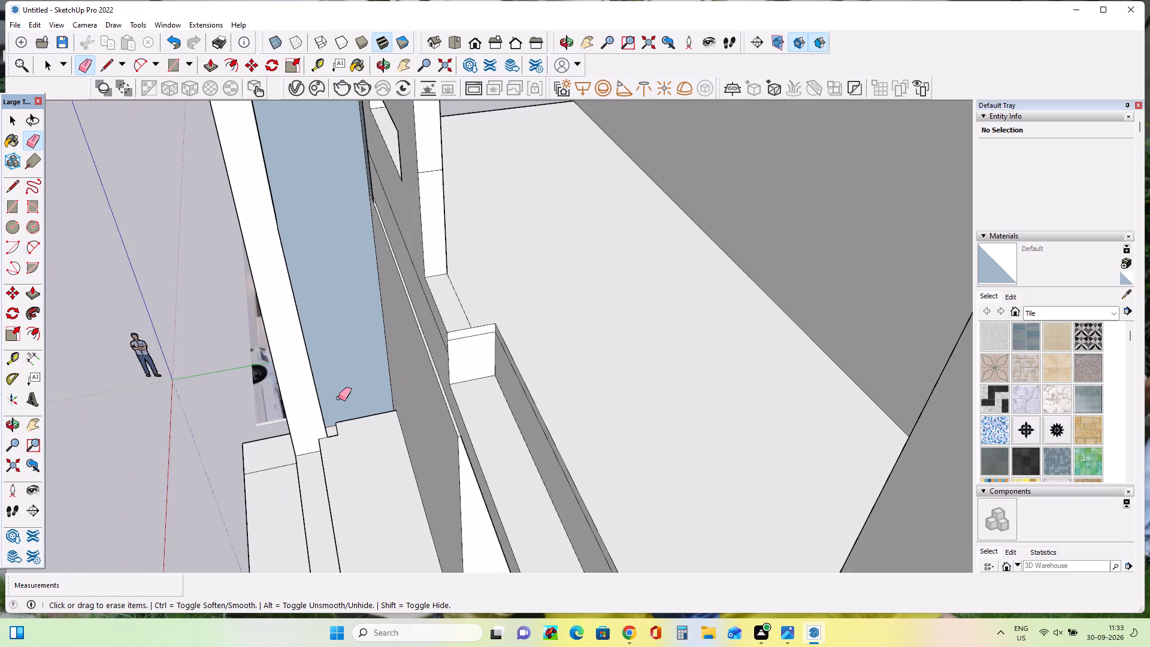
{"action": "scroll", "coordinate": [338, 398], "scroll_direction": "down", "scroll_amount": 9}
{"action": "scroll", "coordinate": [320, 324], "scroll_direction": "up", "scroll_amount": 8}
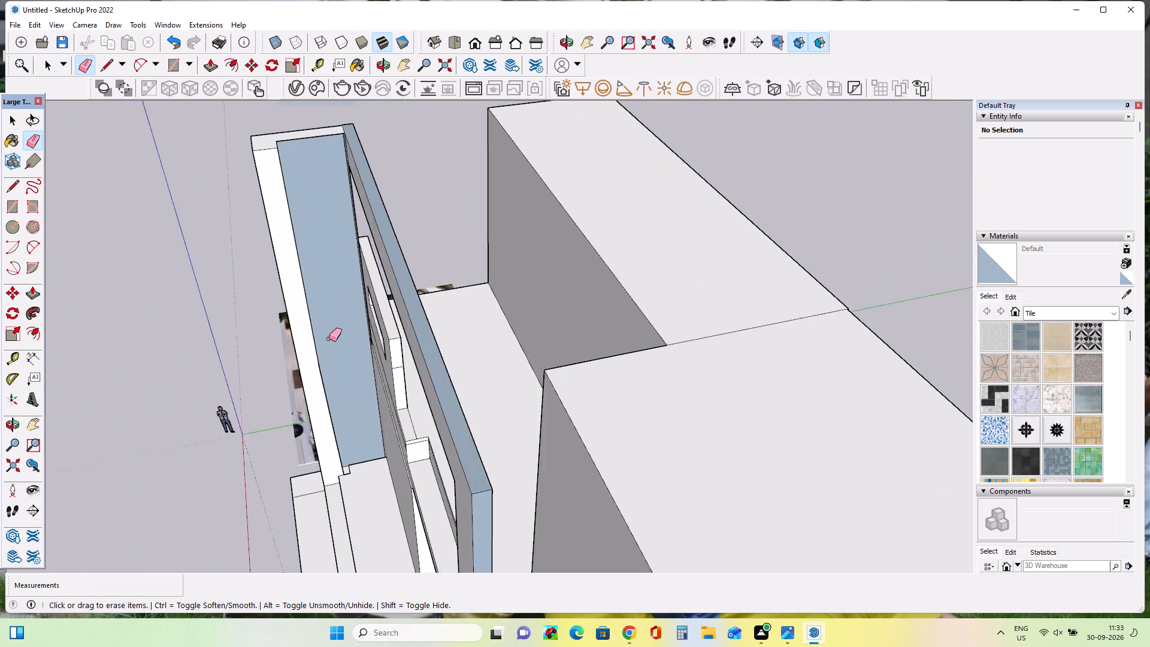
{"action": "scroll", "coordinate": [329, 338], "scroll_direction": "up", "scroll_amount": 1}
{"action": "scroll", "coordinate": [358, 395], "scroll_direction": "up", "scroll_amount": 1}
{"action": "middle_click_drag", "start_coordinate": [358, 395], "coordinate": [349, 328]}
{"action": "scroll", "coordinate": [349, 328], "scroll_direction": "down", "scroll_amount": 3}
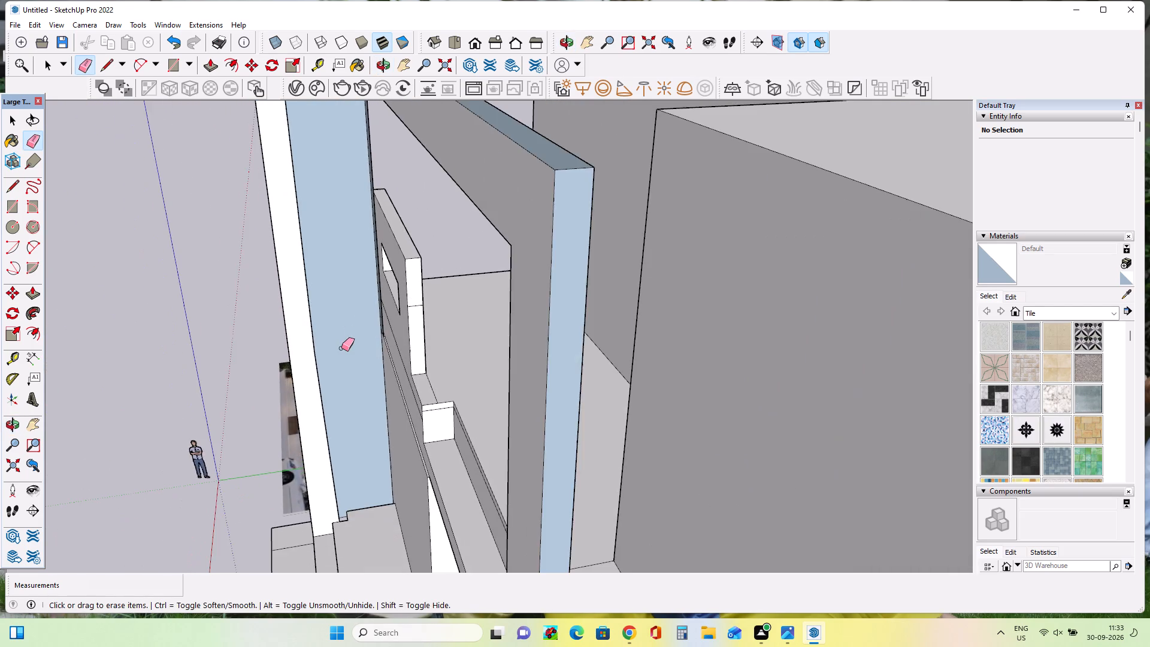
{"action": "middle_click_drag", "start_coordinate": [341, 348], "coordinate": [282, 388]}
{"action": "middle_click_drag", "start_coordinate": [394, 356], "coordinate": [277, 374]}
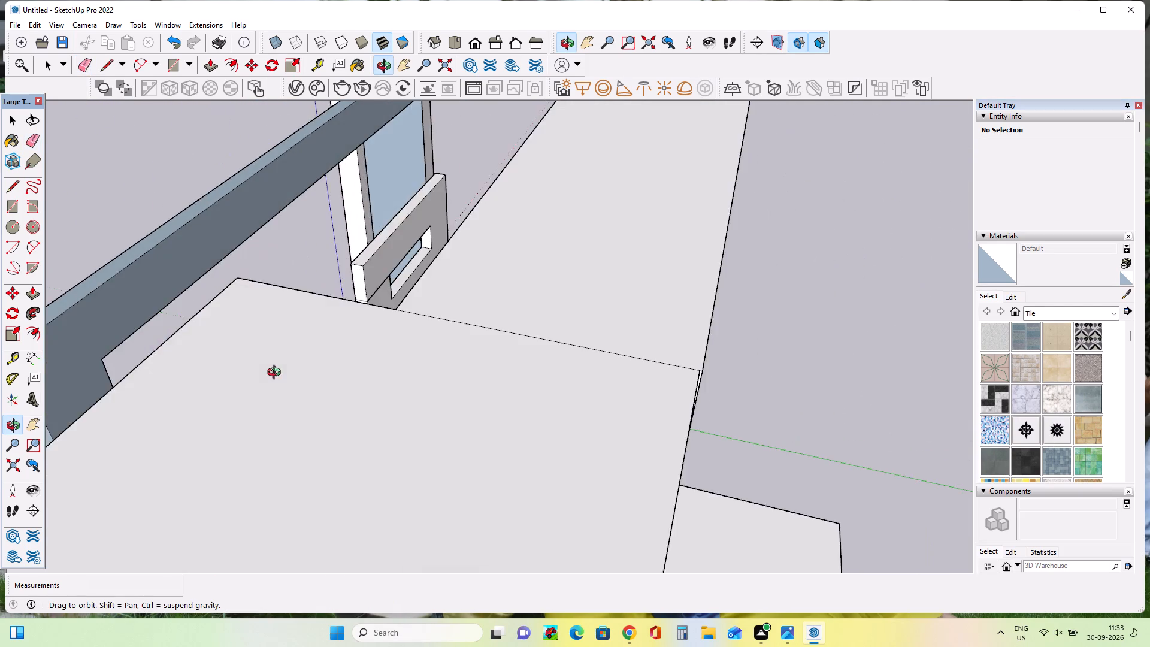
{"action": "middle_click_drag", "start_coordinate": [277, 374], "coordinate": [291, 445]}
{"action": "scroll", "coordinate": [393, 209], "scroll_direction": "up", "scroll_amount": 10}
{"action": "middle_click_drag", "start_coordinate": [365, 289], "coordinate": [383, 299]}
{"action": "scroll", "coordinate": [331, 318], "scroll_direction": "down", "scroll_amount": 5}
{"action": "middle_click_drag", "start_coordinate": [326, 342], "coordinate": [614, 127]}
{"action": "scroll", "coordinate": [621, 123], "scroll_direction": "down", "scroll_amount": 1}
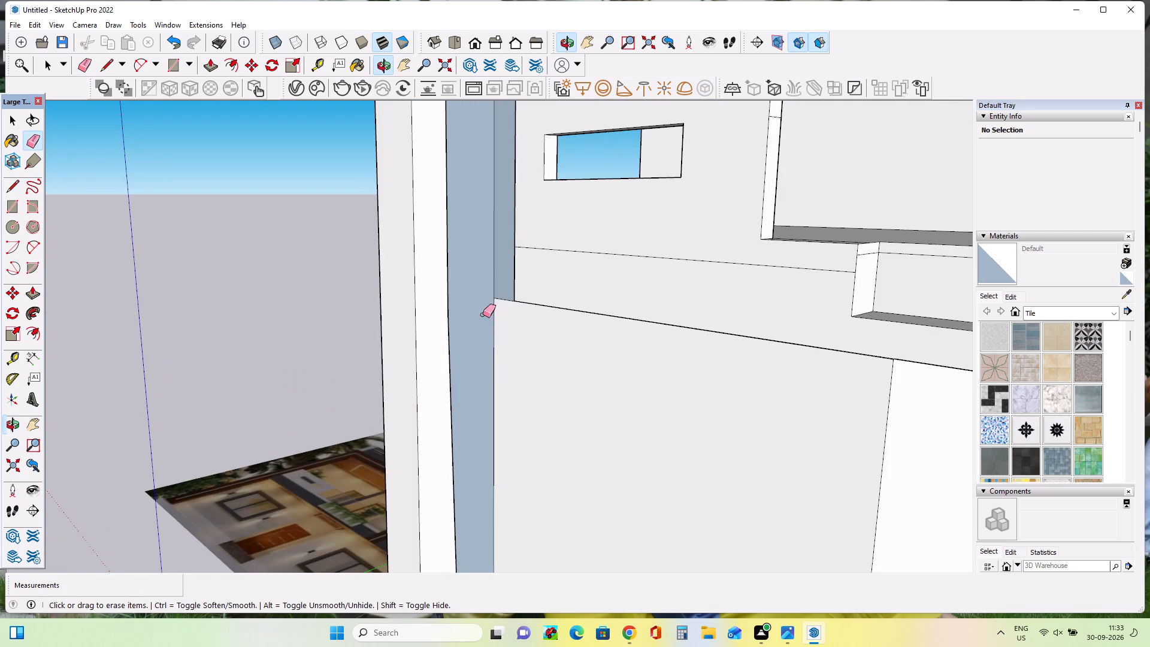
{"action": "scroll", "coordinate": [452, 373], "scroll_direction": "down", "scroll_amount": 2}
{"action": "scroll", "coordinate": [479, 402], "scroll_direction": "up", "scroll_amount": 5}
{"action": "scroll", "coordinate": [458, 302], "scroll_direction": "down", "scroll_amount": 10}
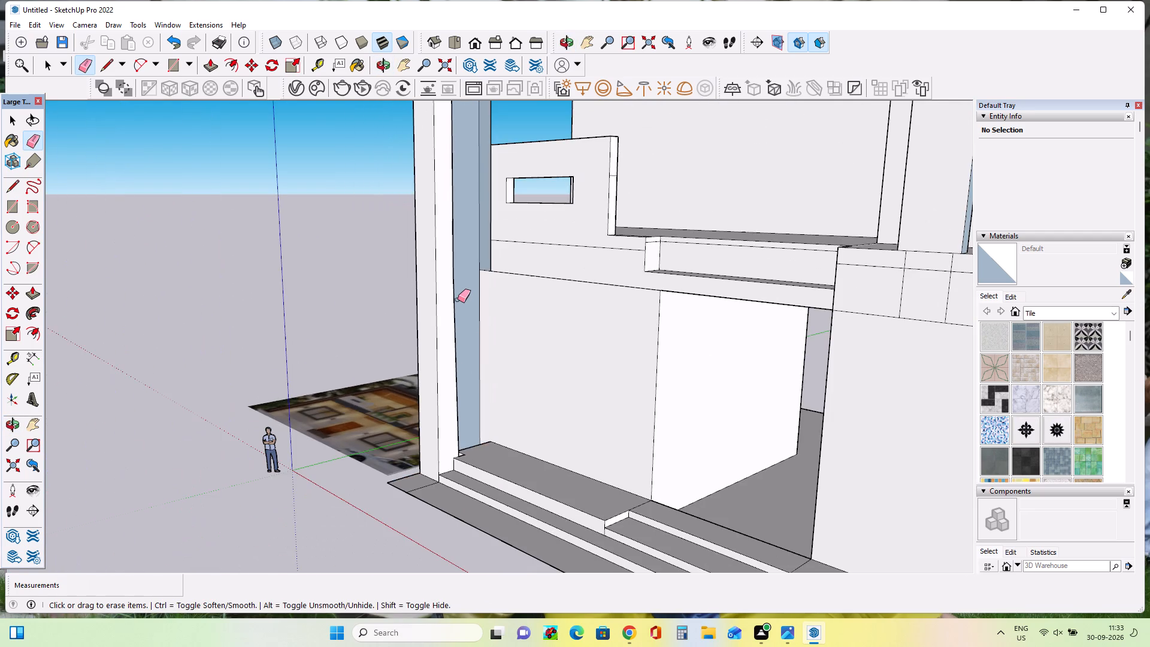
{"action": "middle_click_drag", "start_coordinate": [461, 303], "coordinate": [432, 371]}
{"action": "scroll", "coordinate": [483, 329], "scroll_direction": "down", "scroll_amount": 4}
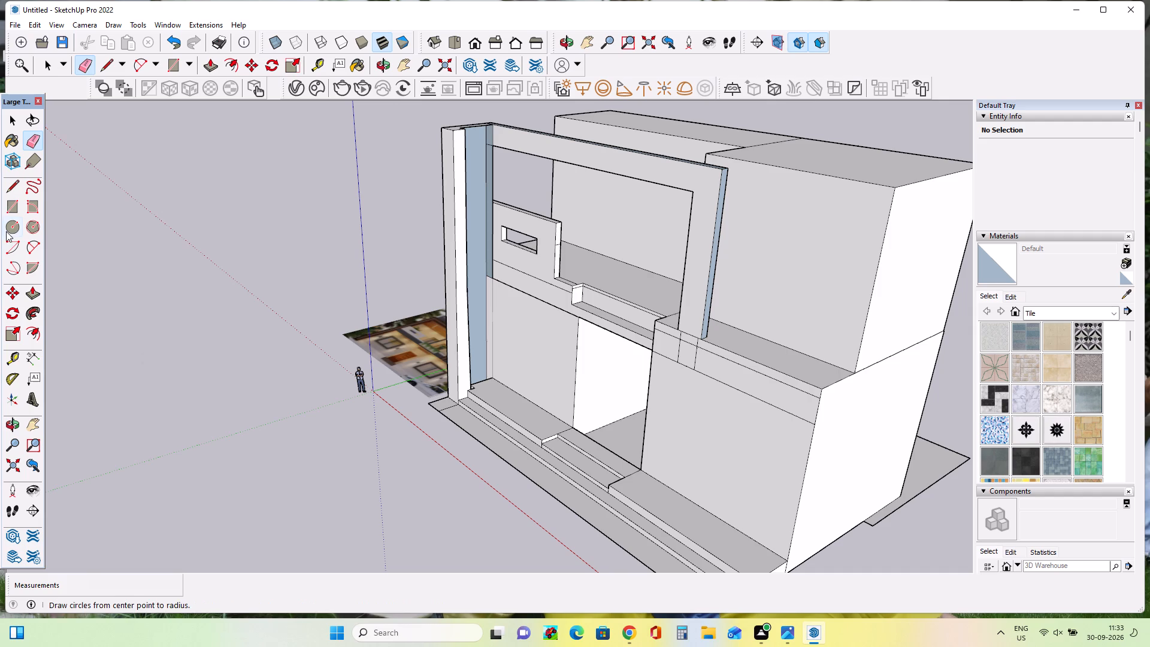
Draw a rectangle about 52' 7 7/16" by 3' 11 11/16" on the left pillar, from its top corner down to its base.
{"action": "left_click", "coordinate": [7, 209]}
{"action": "scroll", "coordinate": [479, 232], "scroll_direction": "up", "scroll_amount": 3}
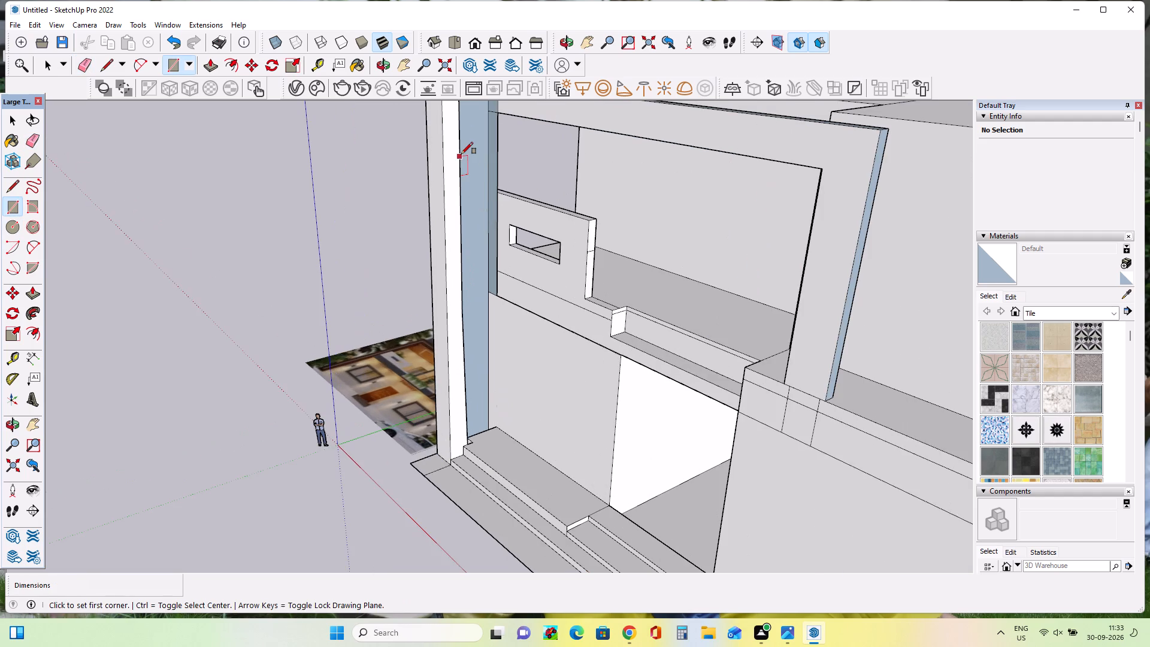
{"action": "scroll", "coordinate": [461, 154], "scroll_direction": "down", "scroll_amount": 3}
{"action": "left_click", "coordinate": [448, 108]}
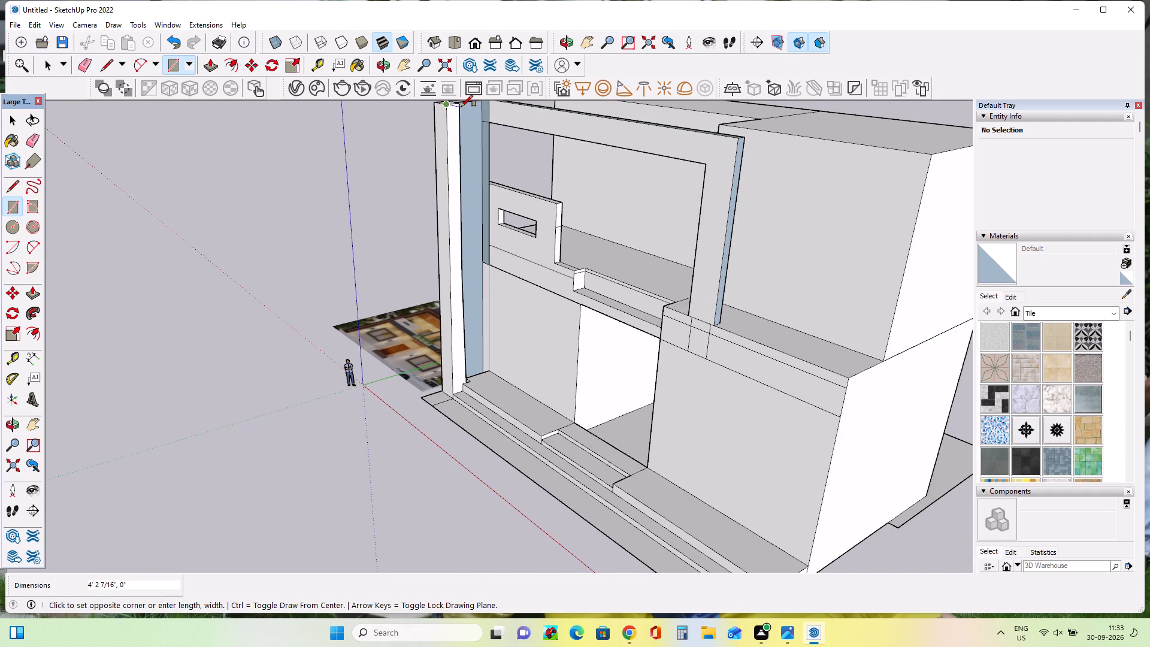
{"action": "left_click", "coordinate": [461, 107]}
{"action": "middle_click_drag", "start_coordinate": [468, 134], "coordinate": [479, 167]}
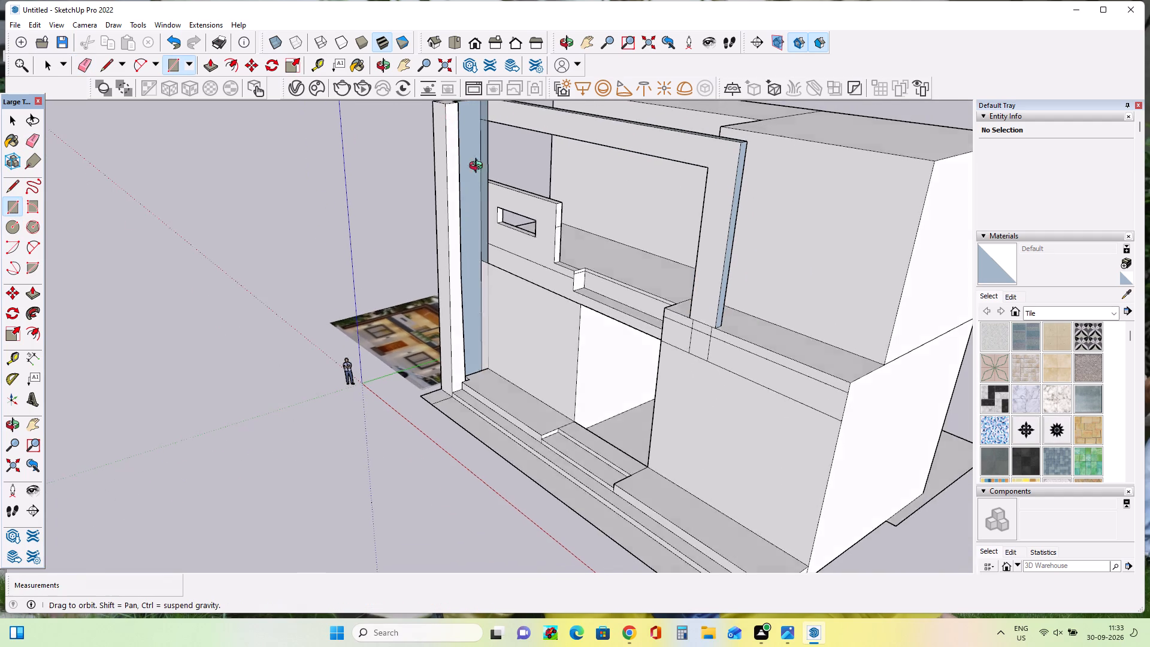
{"action": "middle_click_drag", "start_coordinate": [479, 167], "coordinate": [506, 263]}
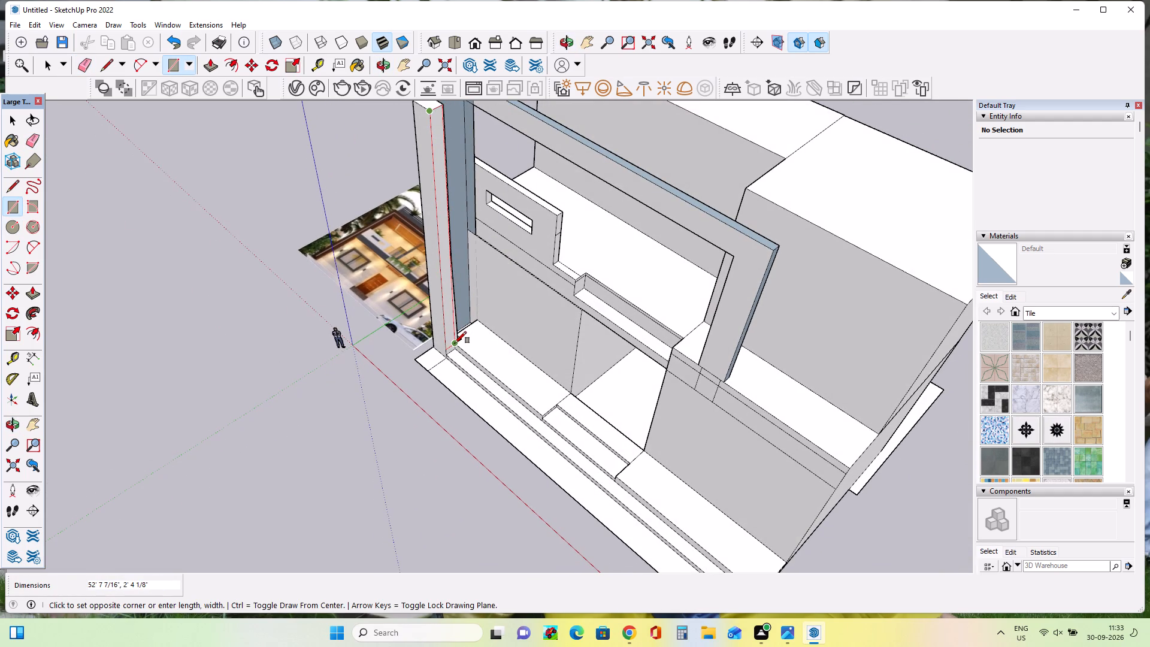
{"action": "scroll", "coordinate": [459, 341], "scroll_direction": "up", "scroll_amount": 2}
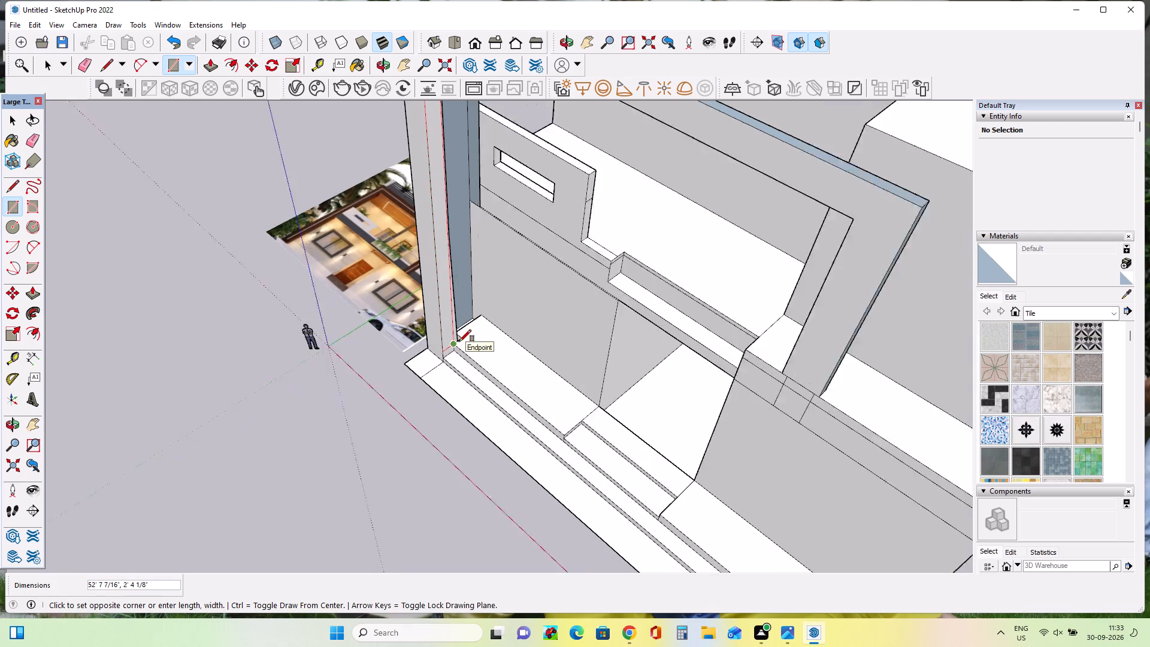
{"action": "scroll", "coordinate": [459, 341], "scroll_direction": "up", "scroll_amount": 12}
{"action": "left_click", "coordinate": [467, 335]}
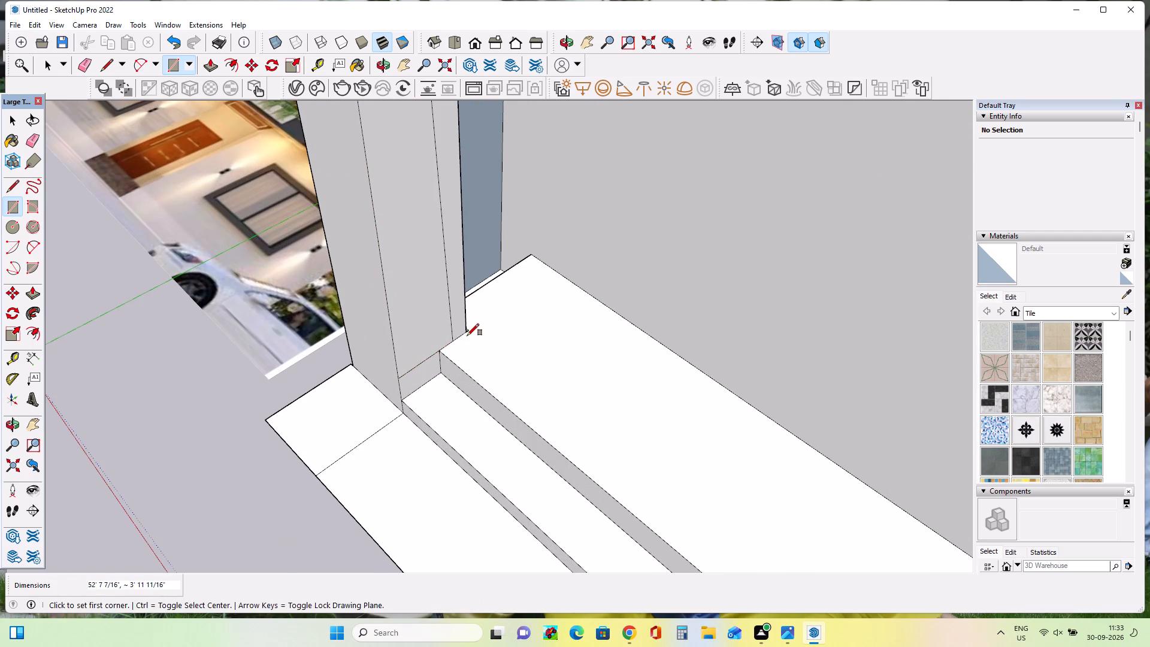
Erase the leftover vertical dividing edges on the left pillar's face.
{"action": "middle_click_drag", "start_coordinate": [467, 335], "coordinate": [447, 346]}
{"action": "scroll", "coordinate": [444, 347], "scroll_direction": "down", "scroll_amount": 20}
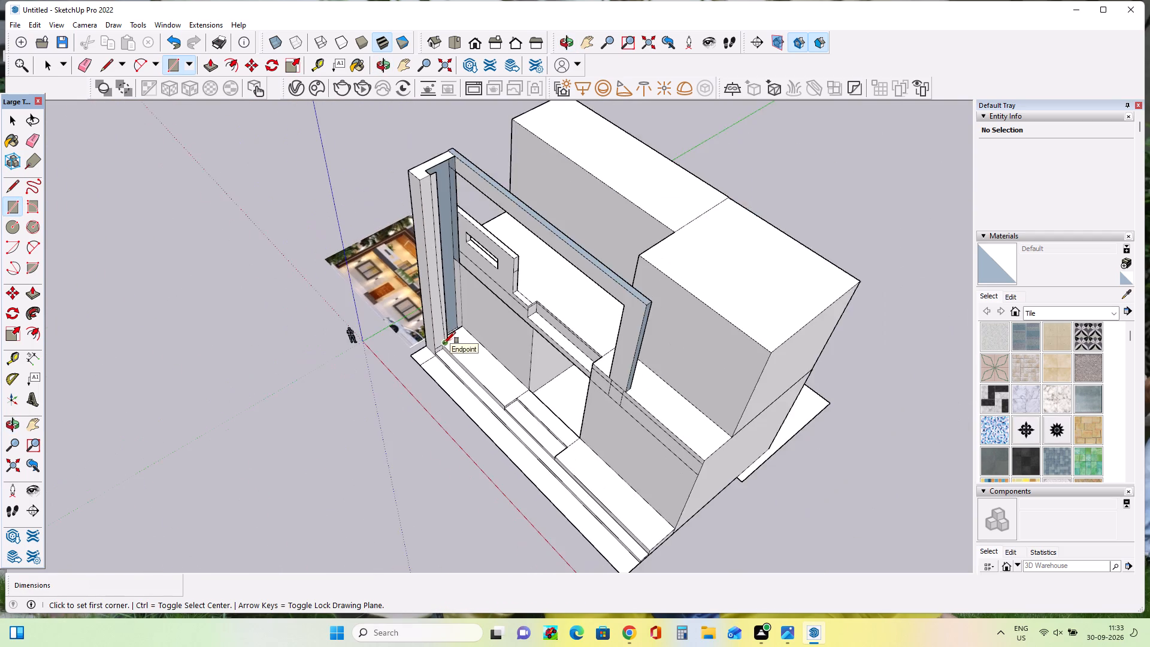
{"action": "middle_click_drag", "start_coordinate": [464, 347], "coordinate": [354, 360]}
{"action": "scroll", "coordinate": [441, 296], "scroll_direction": "up", "scroll_amount": 8}
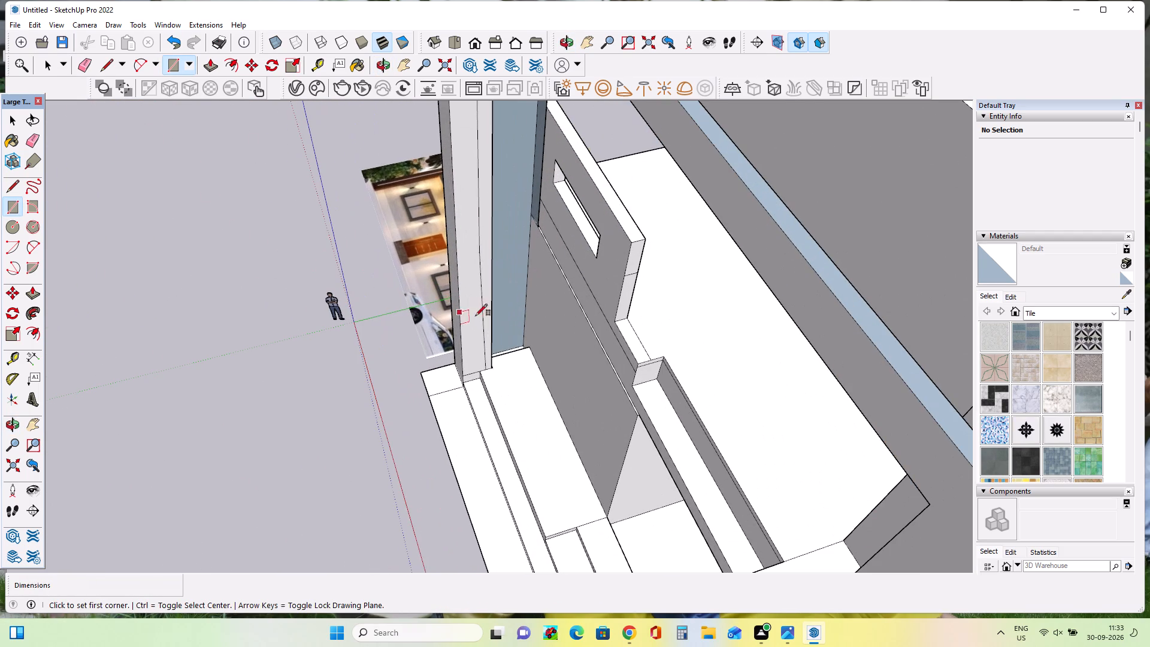
{"action": "left_click", "coordinate": [34, 135]}
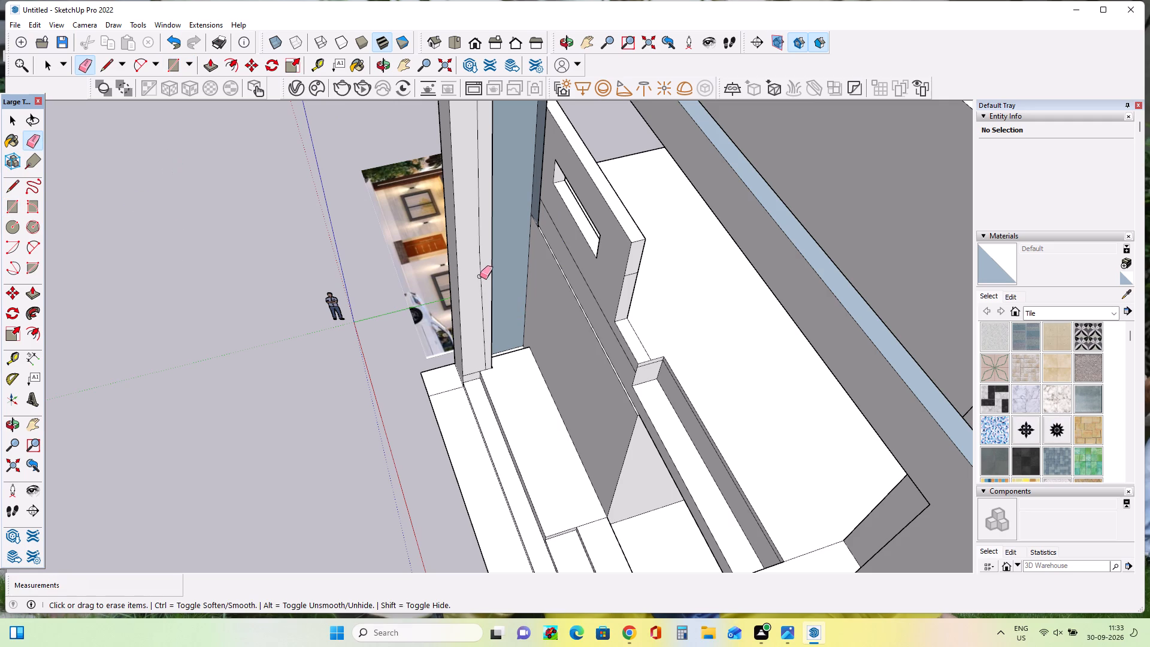
{"action": "left_click", "coordinate": [484, 276]}
{"action": "left_click", "coordinate": [482, 279]}
{"action": "left_click", "coordinate": [482, 244]}
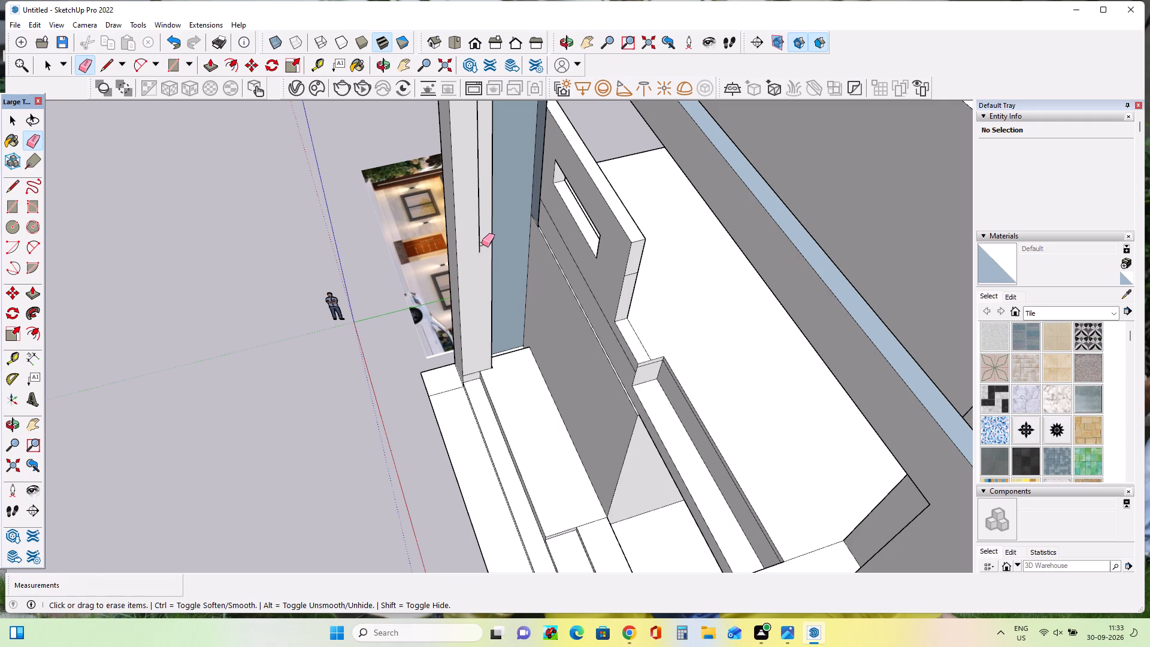
{"action": "left_click", "coordinate": [479, 243]}
Erase the short edge across the pillar's foot and the dividing line on the base slab beside it.
{"action": "scroll", "coordinate": [474, 372], "scroll_direction": "up", "scroll_amount": 4}
{"action": "left_click", "coordinate": [474, 376]}
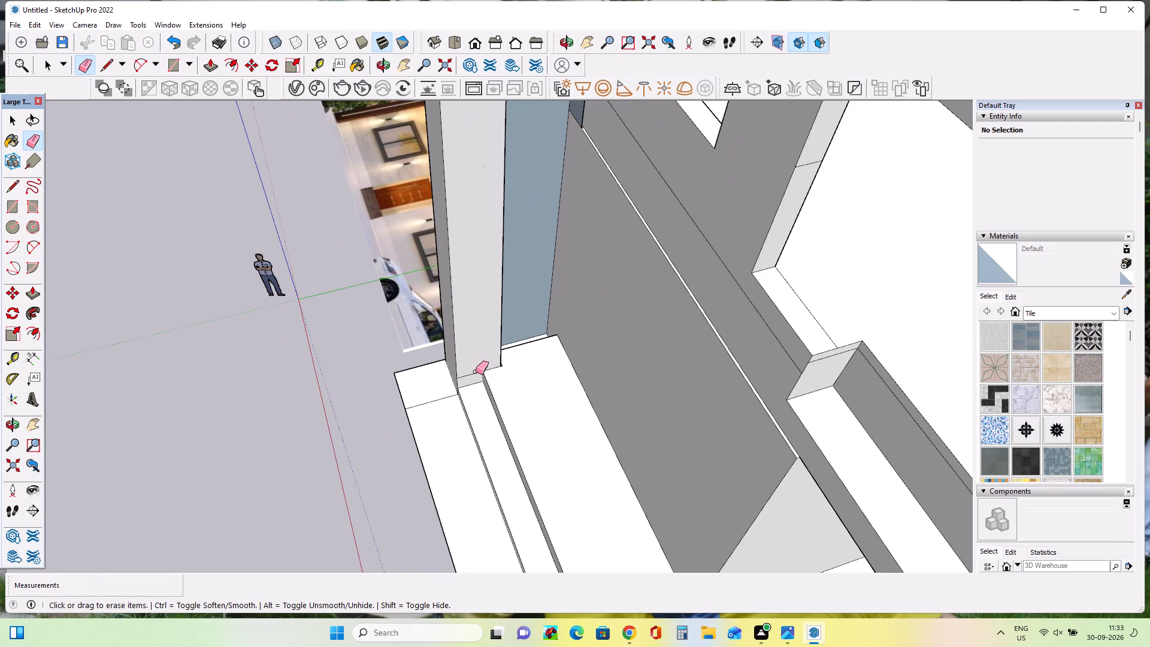
{"action": "left_click", "coordinate": [476, 373]}
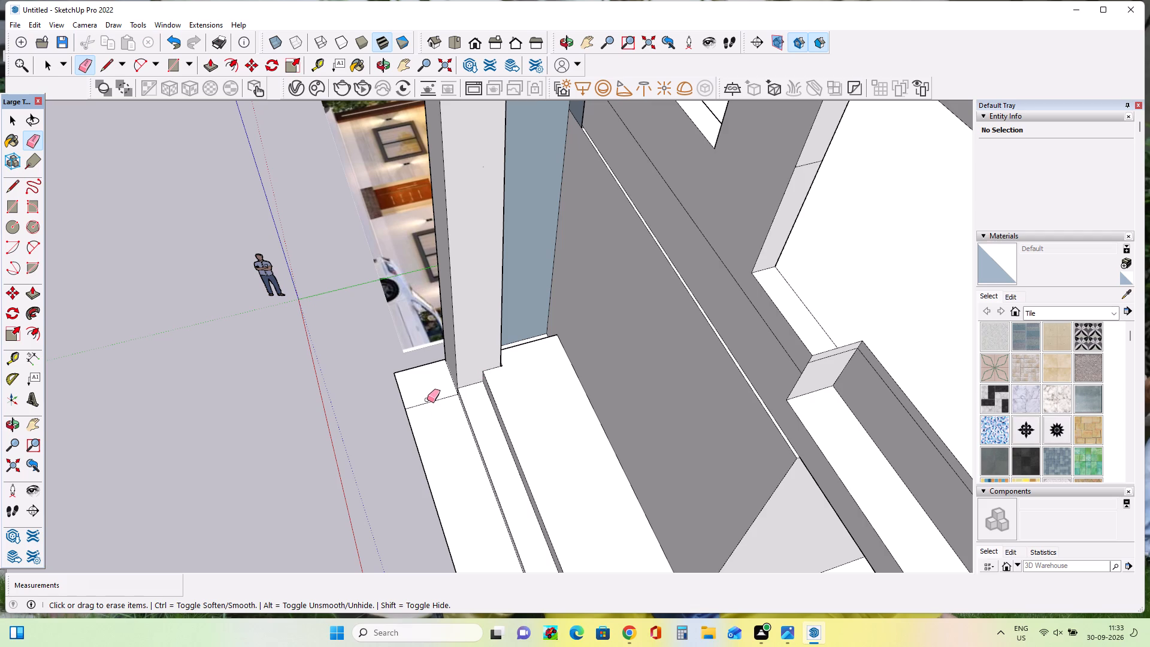
{"action": "left_click", "coordinate": [427, 400]}
{"action": "left_click", "coordinate": [429, 404]}
Erase the stray edge left on the inner side of the left pillar.
{"action": "middle_click_drag", "start_coordinate": [534, 363], "coordinate": [369, 401]}
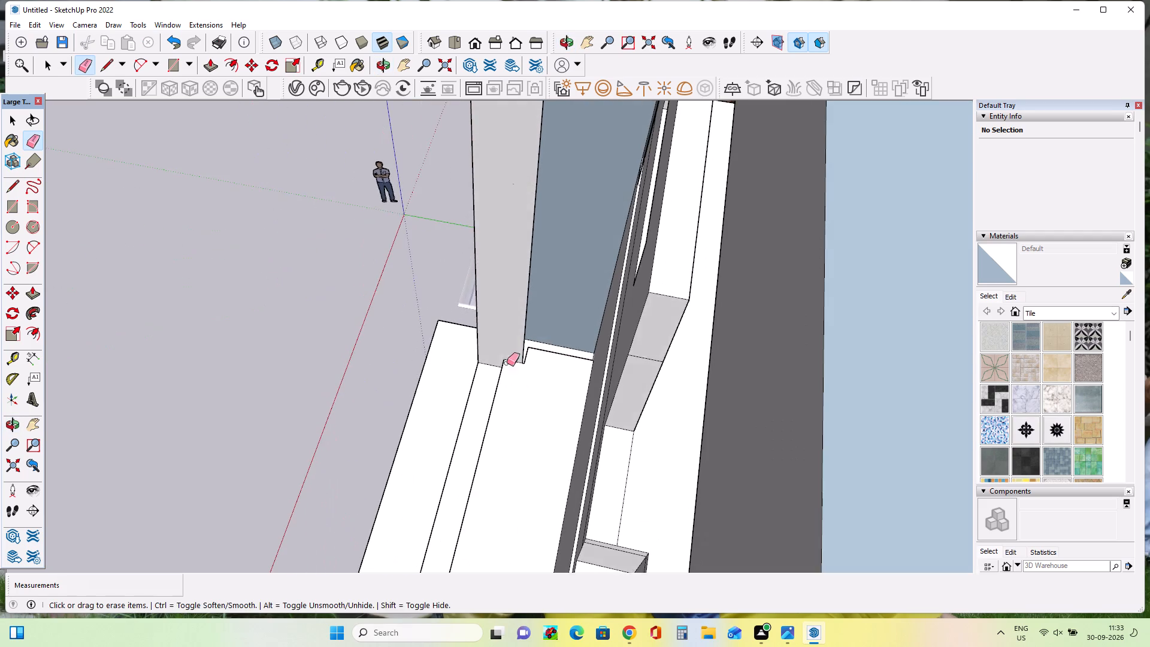
{"action": "scroll", "coordinate": [550, 346], "scroll_direction": "up", "scroll_amount": 5}
{"action": "middle_click_drag", "start_coordinate": [550, 349], "coordinate": [354, 450]}
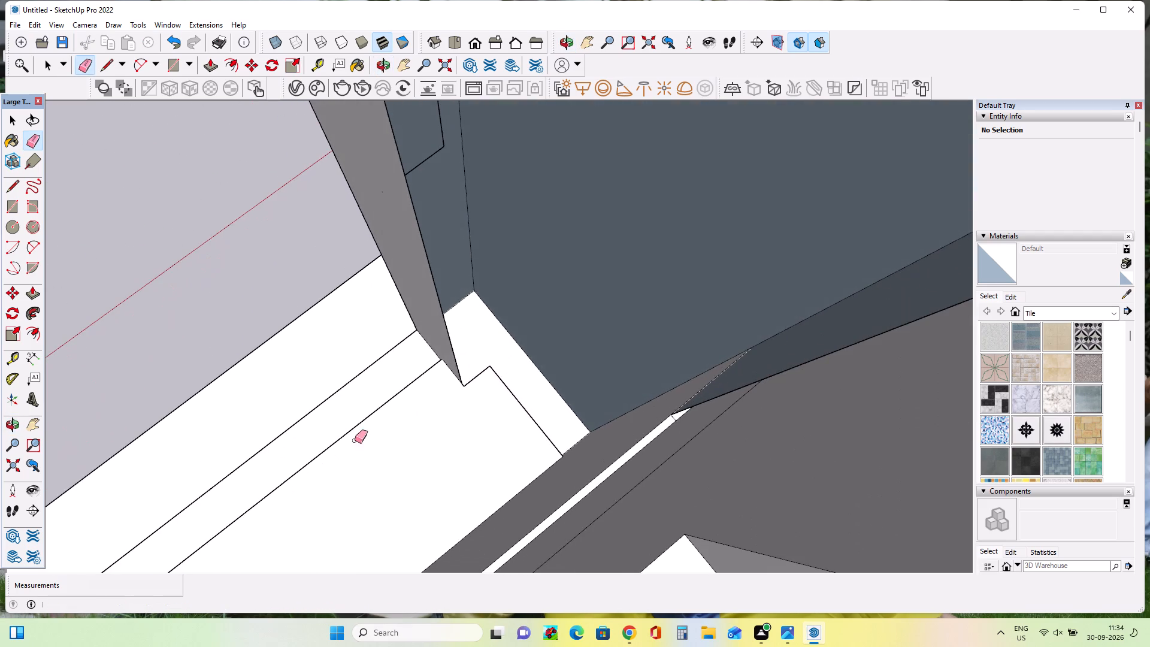
{"action": "middle_click_drag", "start_coordinate": [551, 318], "coordinate": [432, 327]}
{"action": "left_click", "coordinate": [442, 159]}
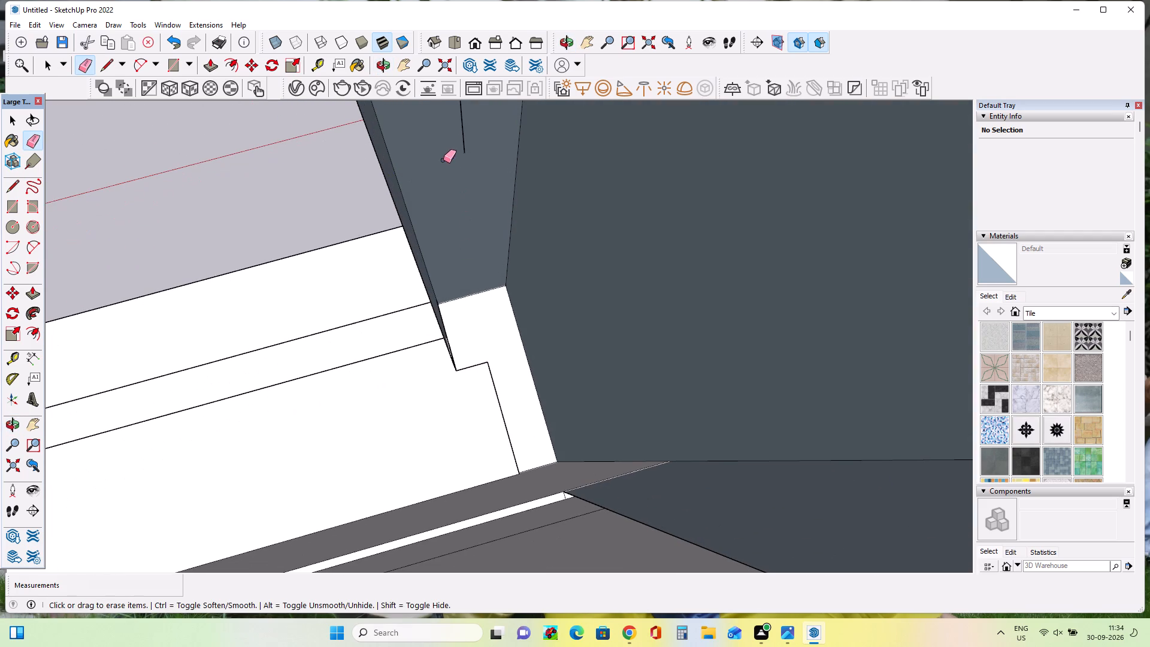
{"action": "left_click", "coordinate": [463, 151]}
{"action": "scroll", "coordinate": [481, 276], "scroll_direction": "down", "scroll_amount": 3}
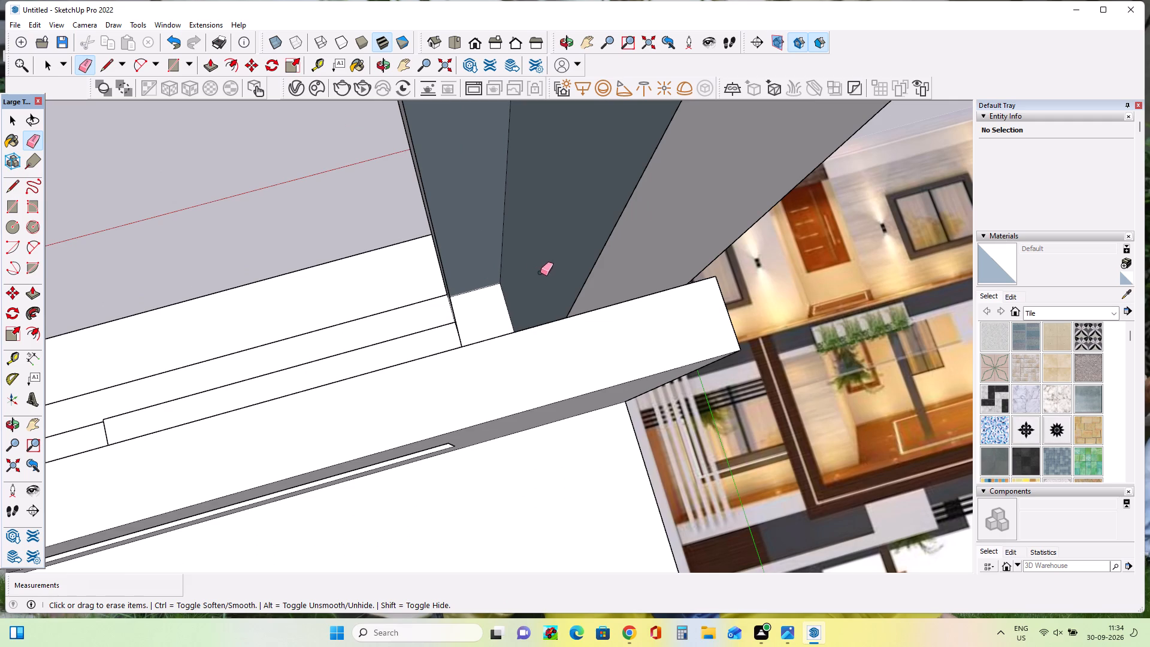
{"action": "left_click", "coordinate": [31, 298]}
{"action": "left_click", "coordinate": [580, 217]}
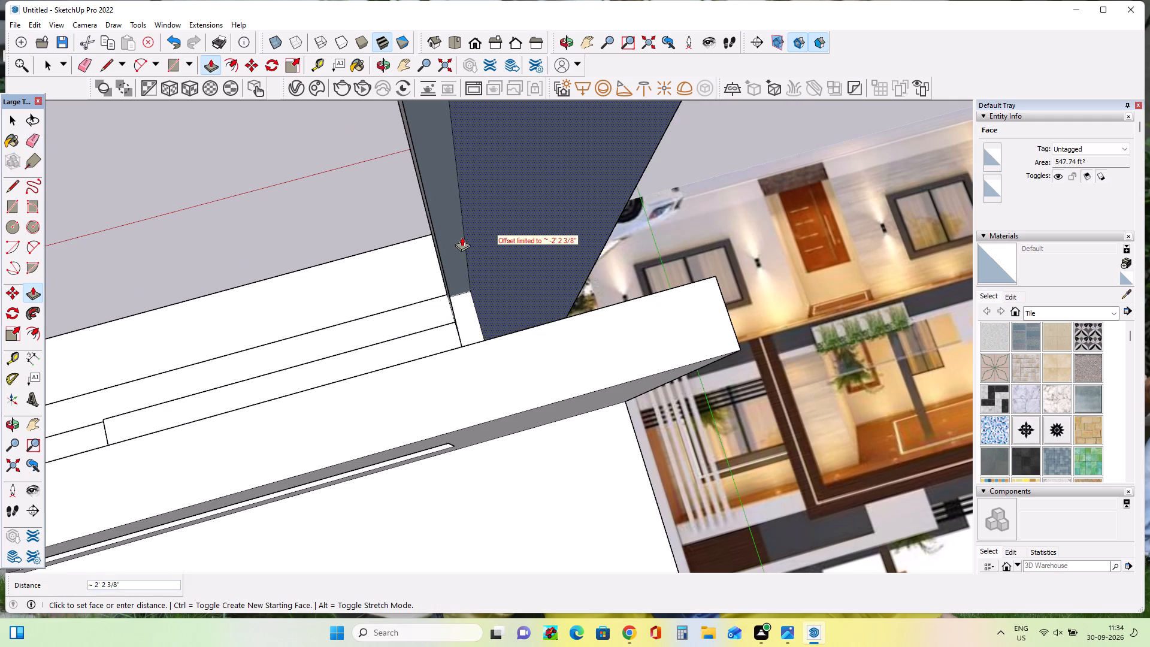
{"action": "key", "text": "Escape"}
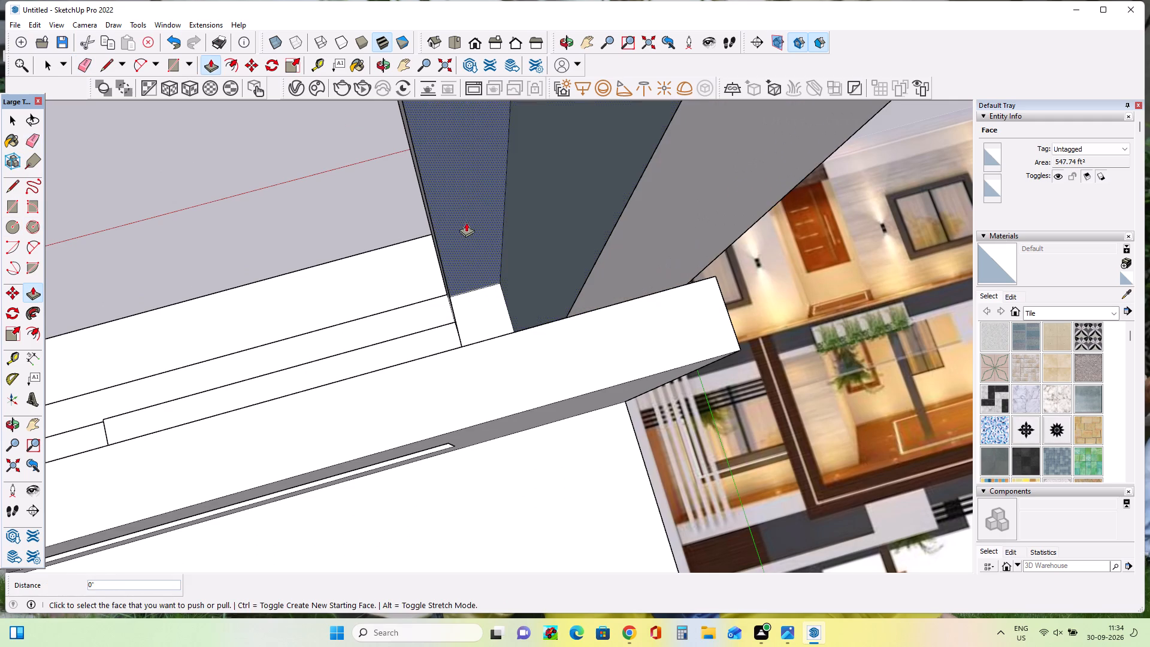
Push/Pull the narrow side face of the left pillar's recess across by about 3' 10 3/8" to fill the recess.
{"action": "middle_click_drag", "start_coordinate": [495, 241], "coordinate": [443, 253]}
{"action": "middle_click_drag", "start_coordinate": [443, 253], "coordinate": [440, 340]}
{"action": "scroll", "coordinate": [439, 341], "scroll_direction": "down", "scroll_amount": 3}
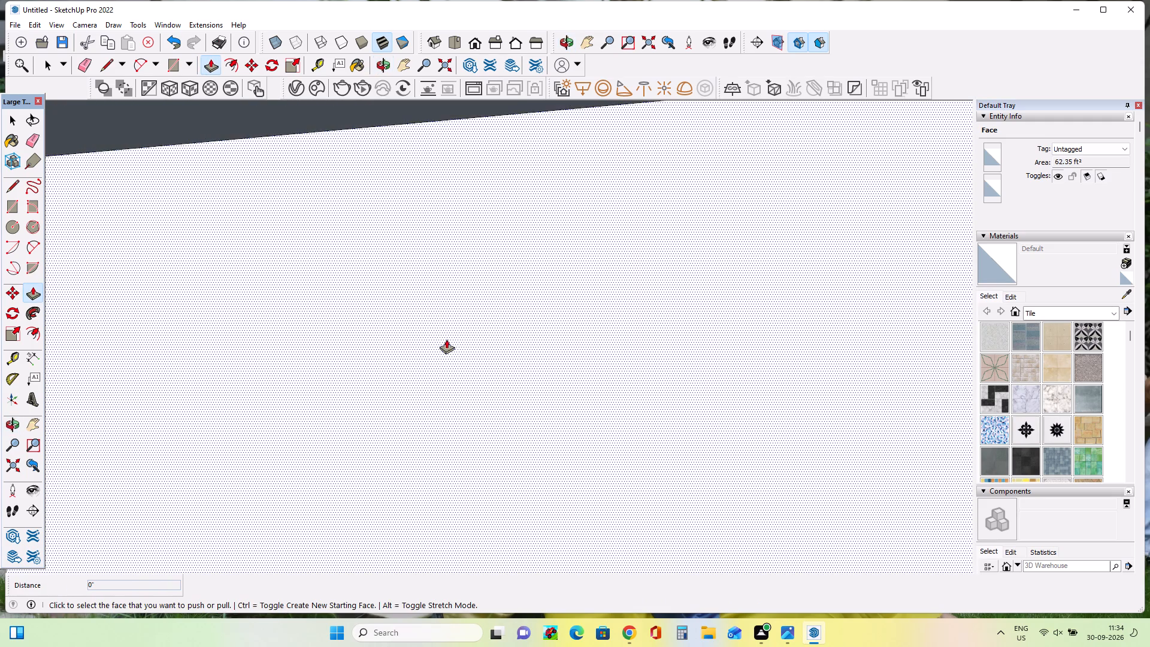
{"action": "scroll", "coordinate": [456, 326], "scroll_direction": "down", "scroll_amount": 5}
{"action": "scroll", "coordinate": [510, 259], "scroll_direction": "down", "scroll_amount": 5}
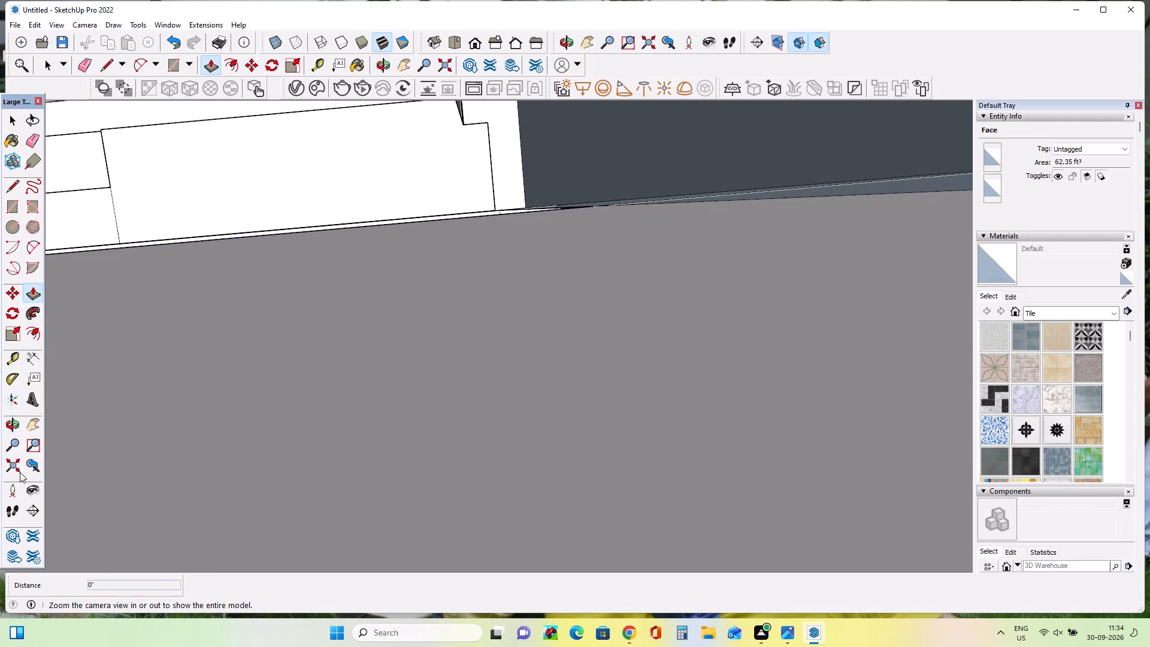
{"action": "left_click", "coordinate": [28, 422]}
{"action": "left_click_drag", "start_coordinate": [562, 377], "coordinate": [555, 543]}
{"action": "left_click_drag", "start_coordinate": [601, 309], "coordinate": [600, 395]}
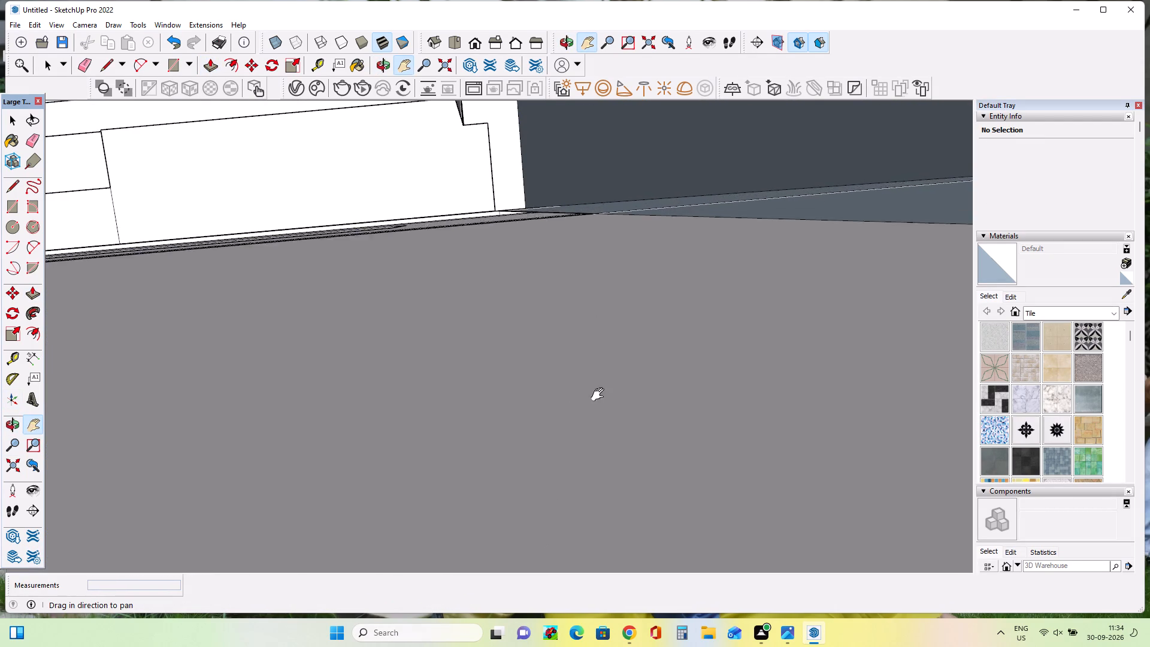
{"action": "left_click_drag", "start_coordinate": [600, 395], "coordinate": [595, 447]}
{"action": "left_click_drag", "start_coordinate": [506, 307], "coordinate": [543, 492]}
{"action": "left_click_drag", "start_coordinate": [439, 204], "coordinate": [453, 379]}
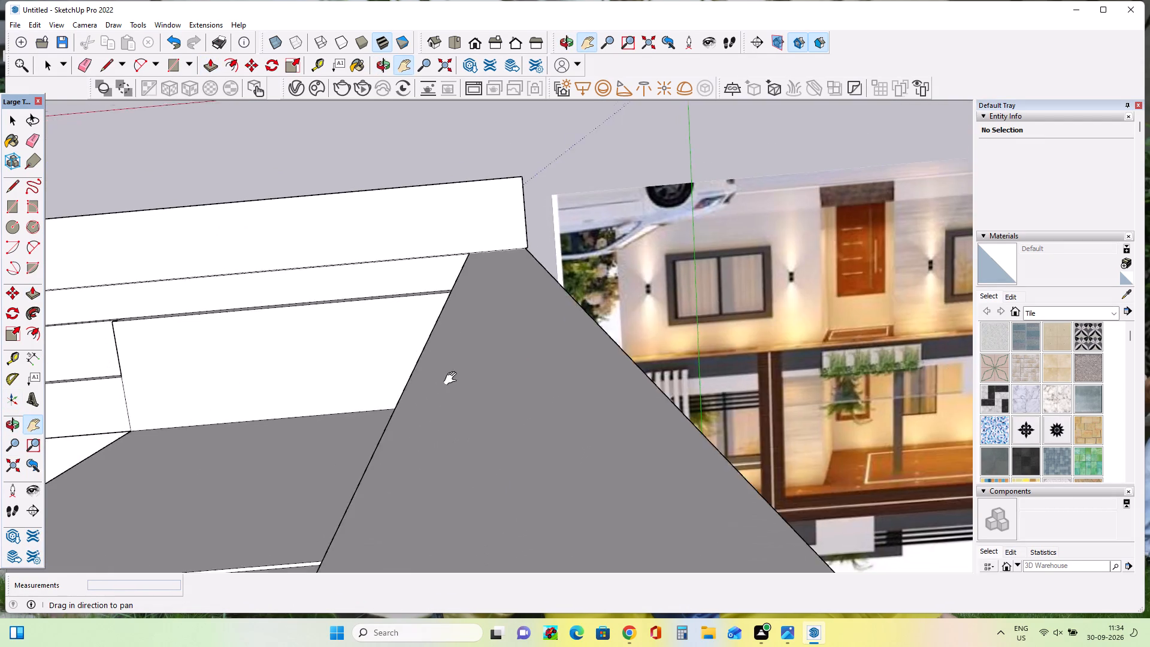
{"action": "left_click_drag", "start_coordinate": [453, 379], "coordinate": [455, 265]}
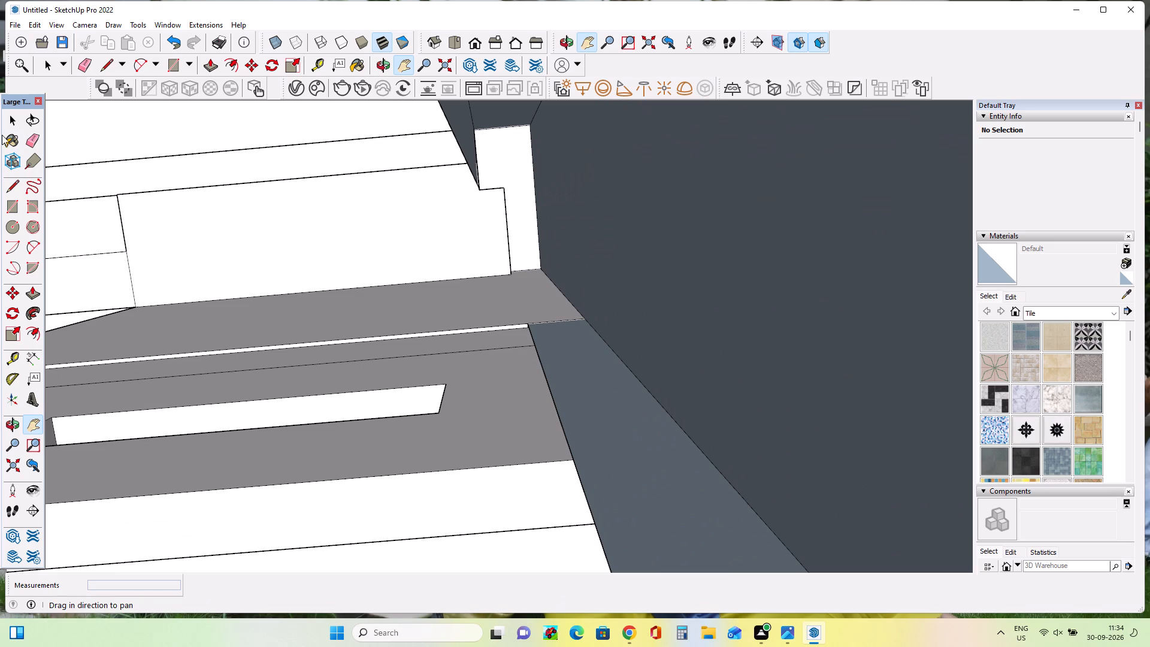
{"action": "double_click", "coordinate": [32, 295]}
{"action": "left_click", "coordinate": [474, 161]}
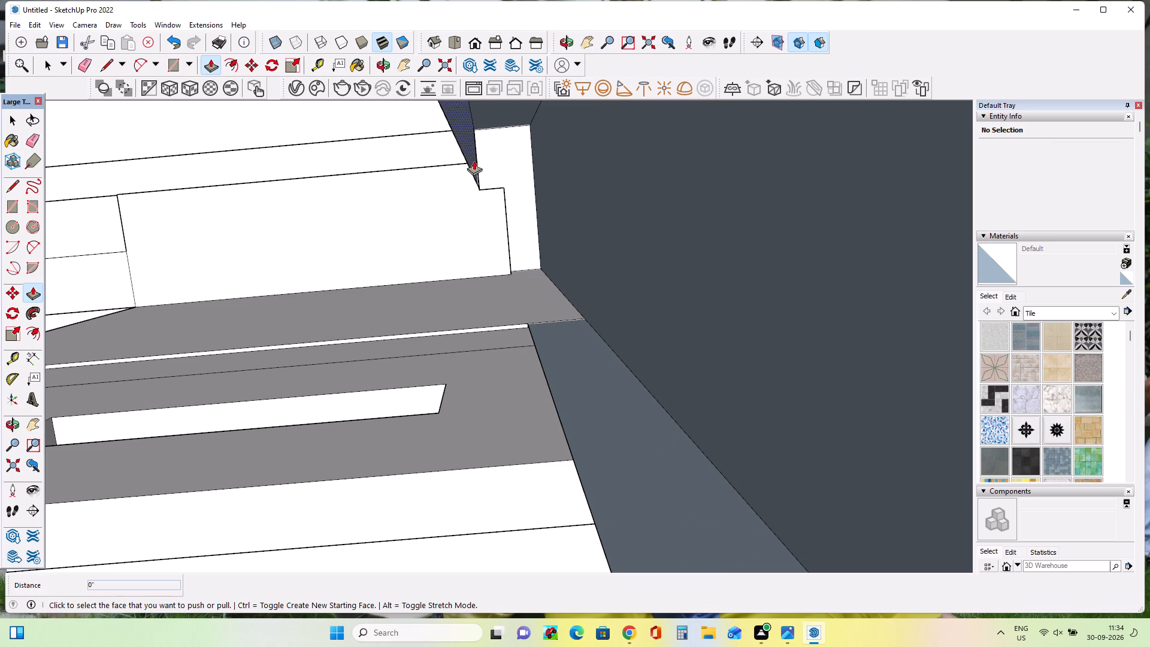
{"action": "left_click", "coordinate": [561, 170]}
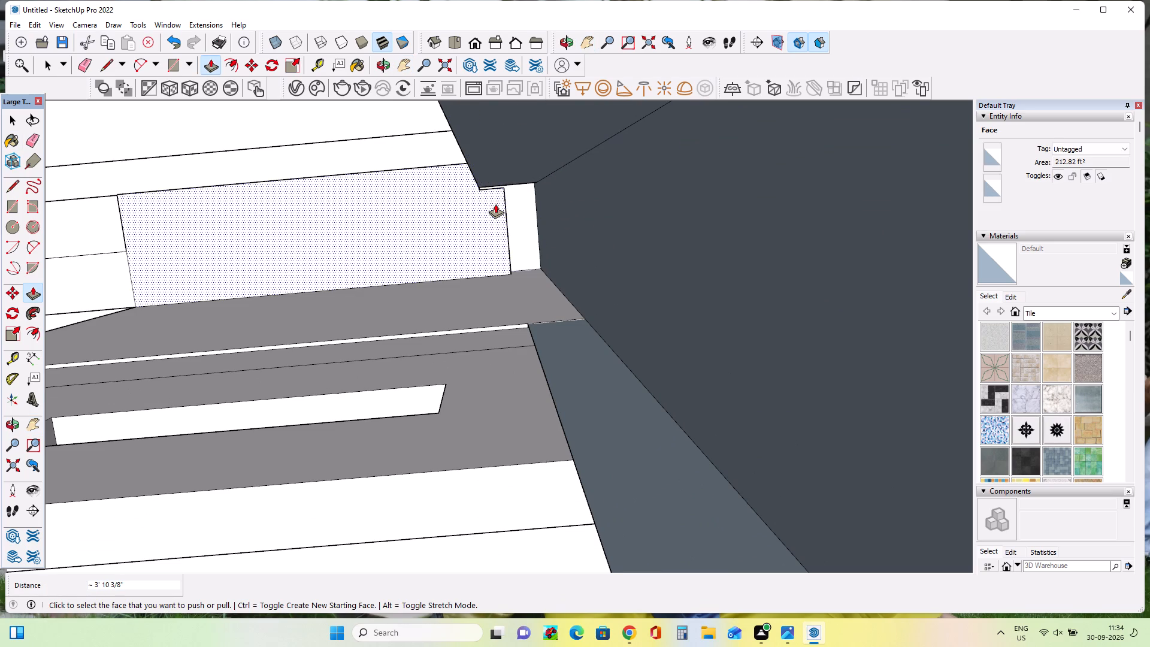
Push/Pull the filled recess's front face on the left pillar by 2 7/8".
{"action": "scroll", "coordinate": [499, 205], "scroll_direction": "up", "scroll_amount": 18}
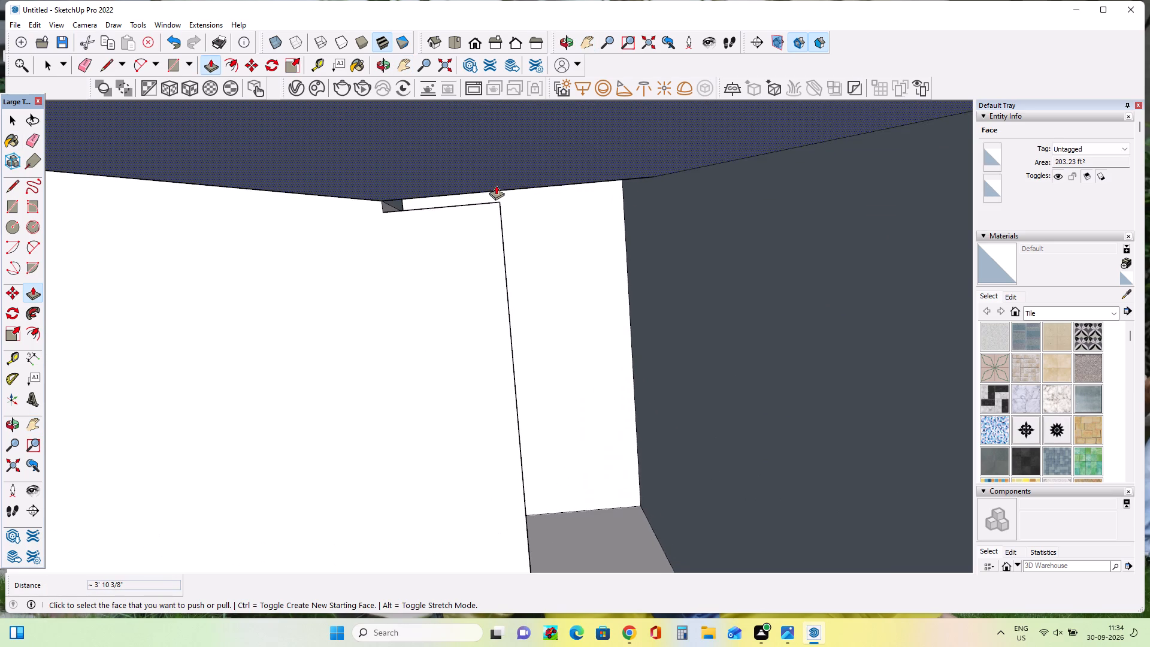
{"action": "middle_click_drag", "start_coordinate": [449, 219], "coordinate": [483, 161]}
{"action": "left_click", "coordinate": [483, 161]}
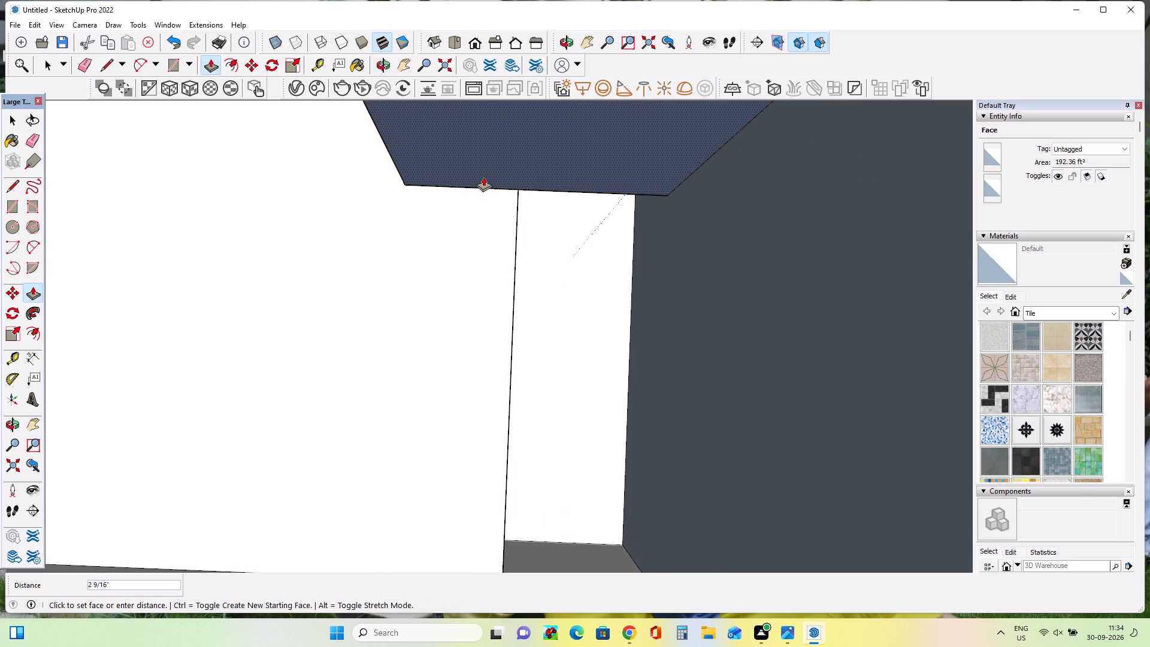
{"action": "left_click", "coordinate": [483, 179]}
{"action": "scroll", "coordinate": [416, 241], "scroll_direction": "down", "scroll_amount": 3}
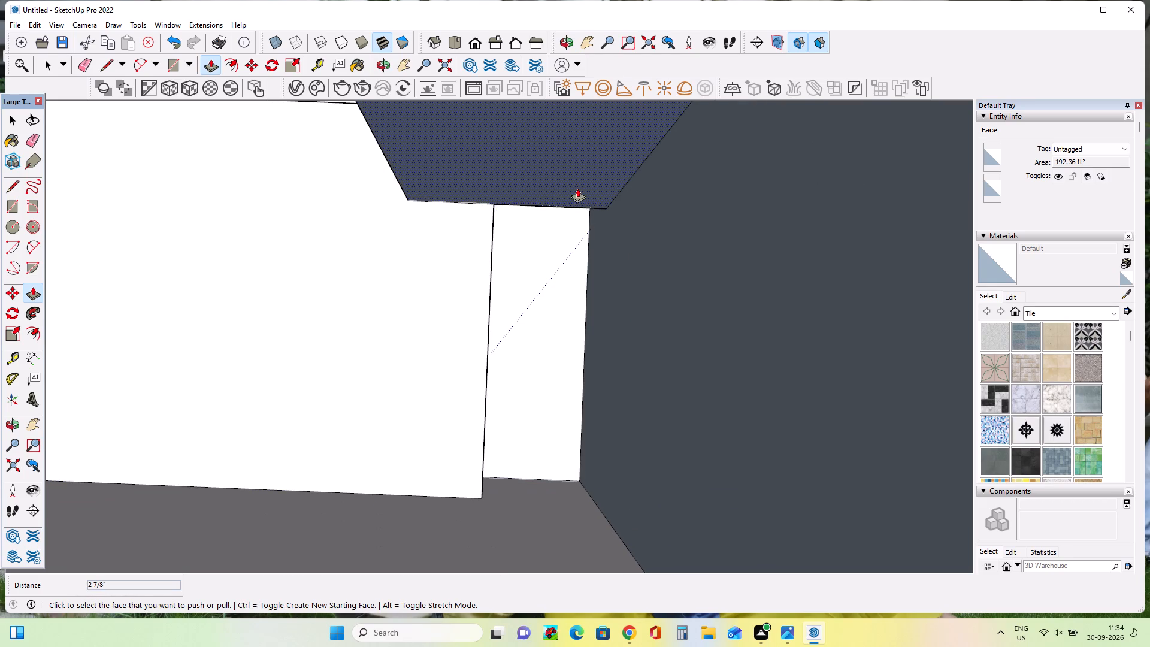
{"action": "left_click", "coordinate": [577, 188]}
{"action": "key", "text": "Escape"}
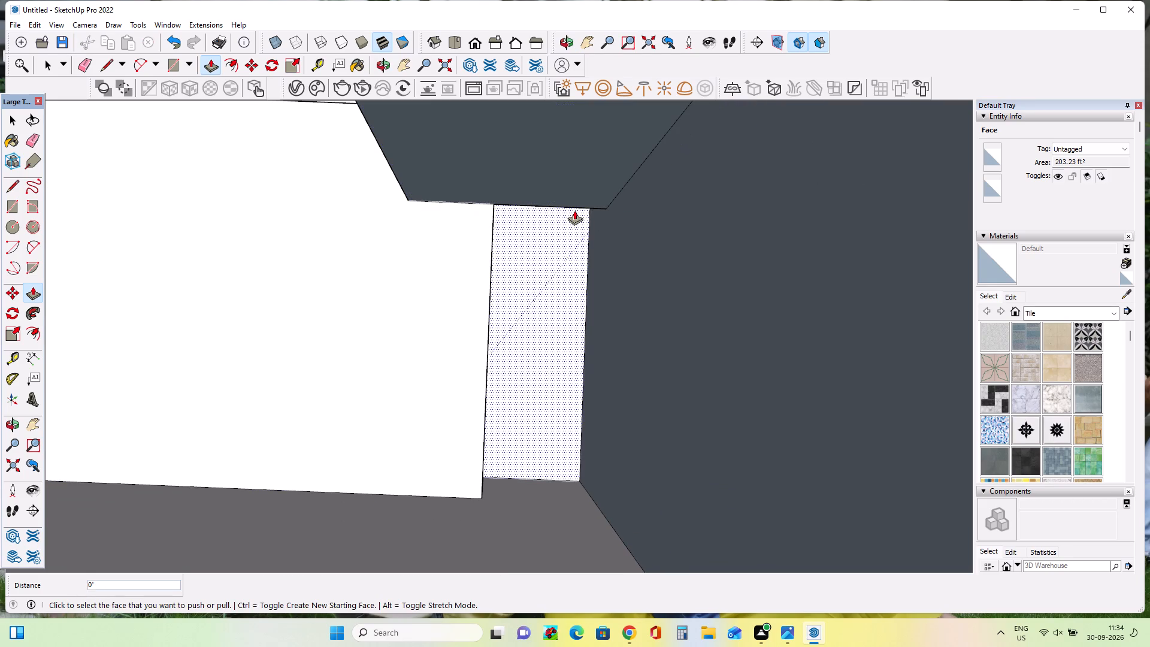
Push/Pull the left pillar's tall inner face above the entrance steps by 2".
{"action": "middle_click_drag", "start_coordinate": [489, 265], "coordinate": [570, 224]}
{"action": "middle_click_drag", "start_coordinate": [492, 310], "coordinate": [539, 293]}
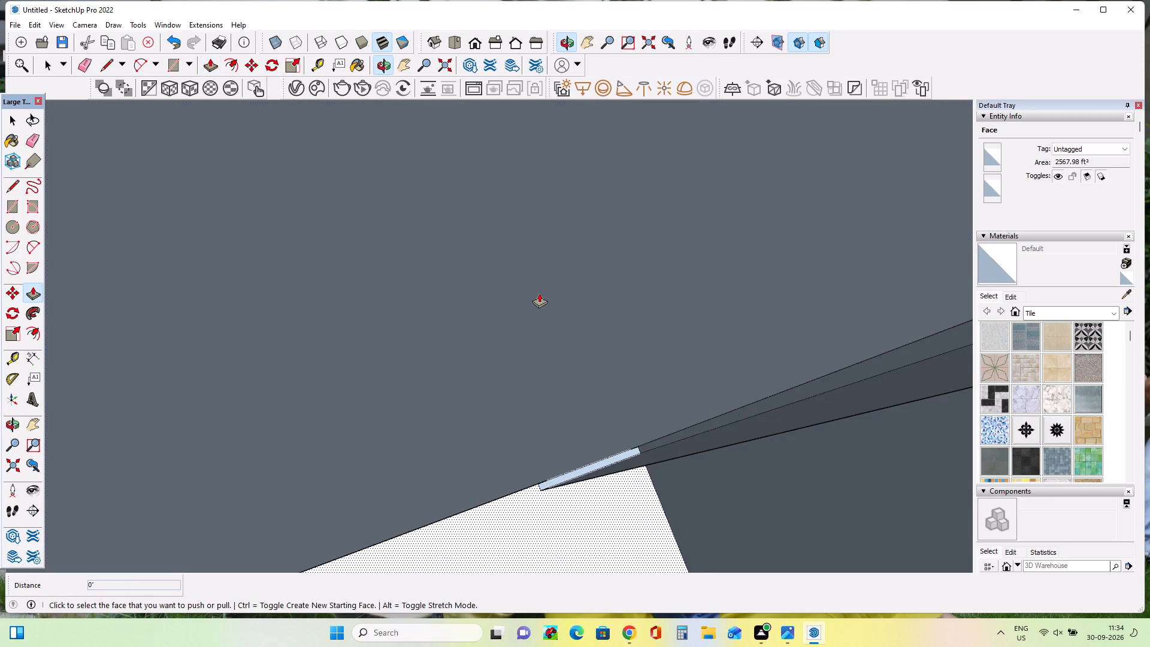
{"action": "middle_click_drag", "start_coordinate": [428, 305], "coordinate": [840, 137]}
{"action": "scroll", "coordinate": [500, 257], "scroll_direction": "down", "scroll_amount": 13}
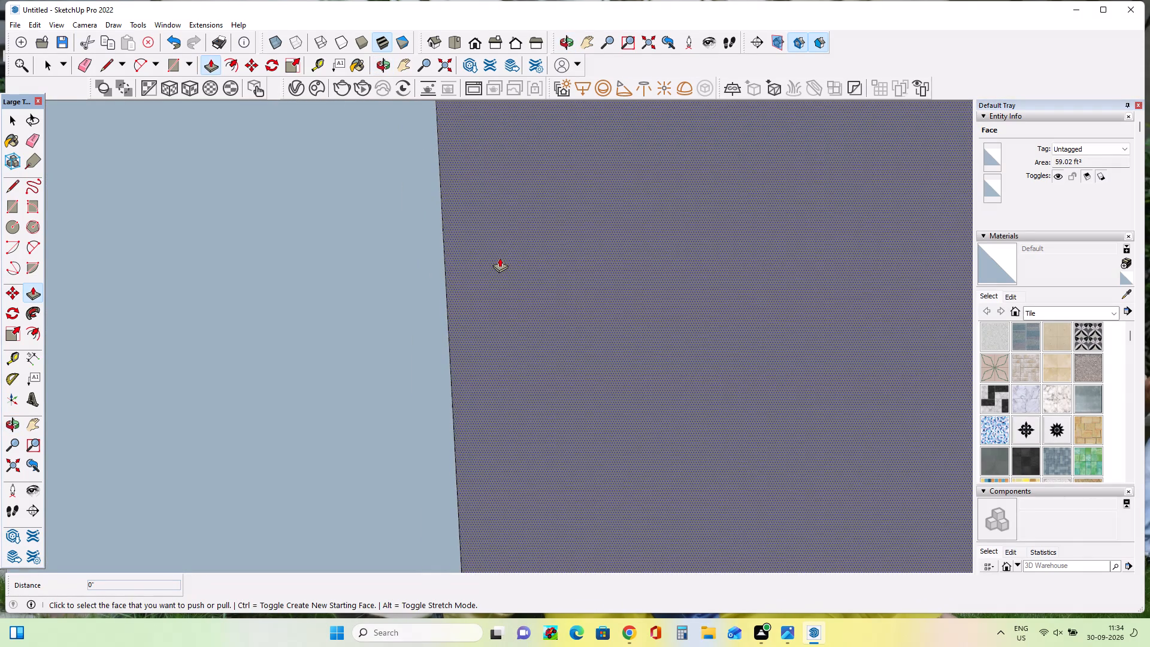
{"action": "scroll", "coordinate": [500, 258], "scroll_direction": "down", "scroll_amount": 20}
{"action": "scroll", "coordinate": [500, 258], "scroll_direction": "down", "scroll_amount": 13}
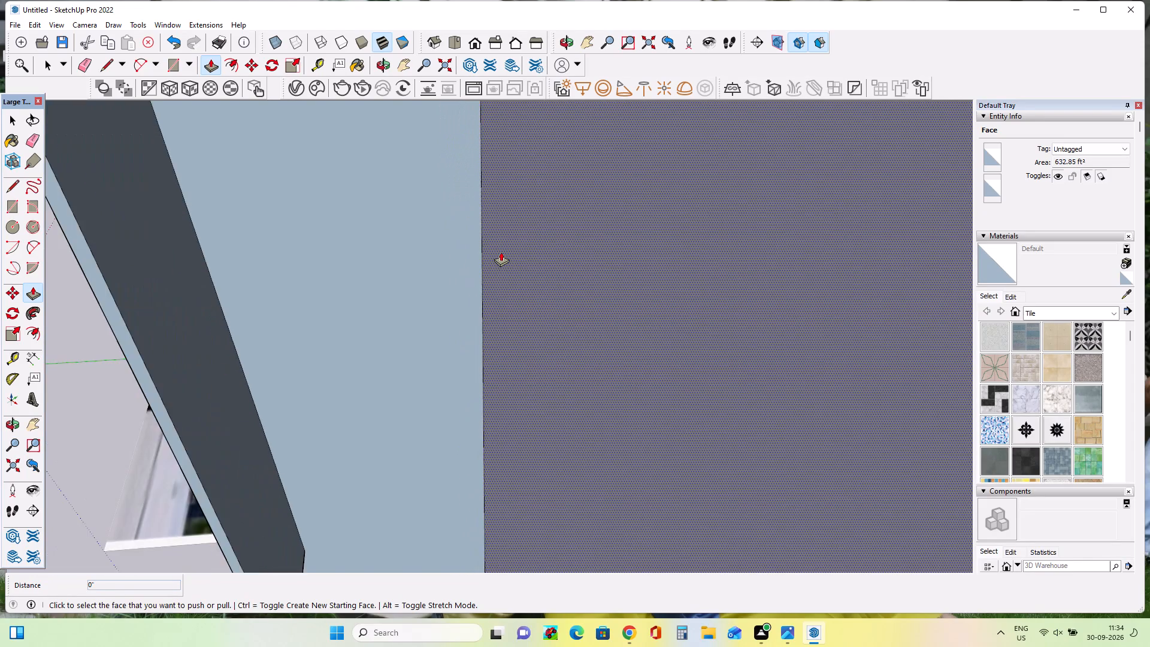
{"action": "scroll", "coordinate": [501, 252], "scroll_direction": "down", "scroll_amount": 4}
{"action": "scroll", "coordinate": [501, 252], "scroll_direction": "up", "scroll_amount": 1}
{"action": "scroll", "coordinate": [501, 252], "scroll_direction": "down", "scroll_amount": 20}
{"action": "scroll", "coordinate": [501, 252], "scroll_direction": "down", "scroll_amount": 5}
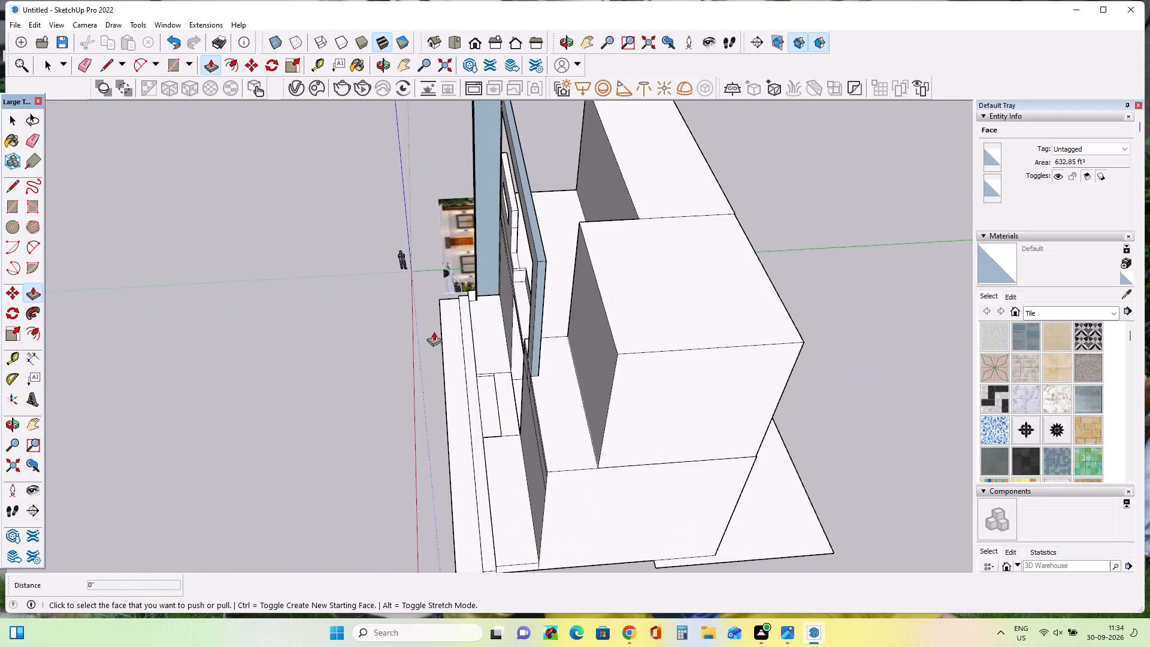
{"action": "middle_click_drag", "start_coordinate": [435, 331], "coordinate": [807, 231]}
{"action": "middle_click_drag", "start_coordinate": [452, 303], "coordinate": [551, 313]}
{"action": "scroll", "coordinate": [389, 211], "scroll_direction": "up", "scroll_amount": 4}
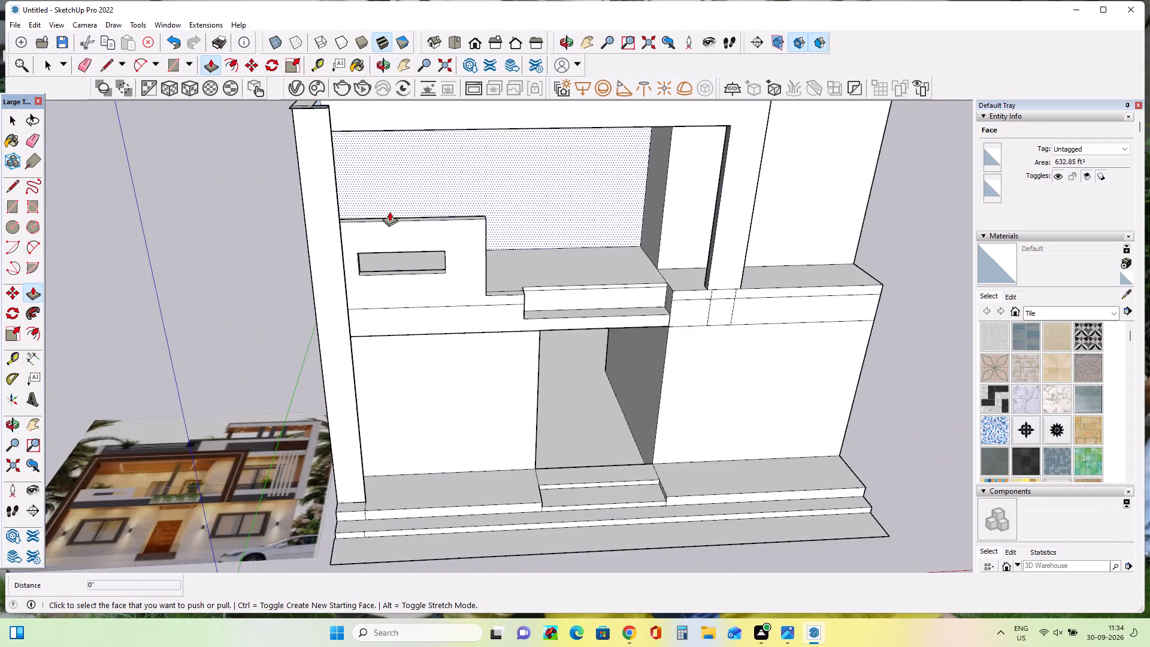
{"action": "scroll", "coordinate": [389, 211], "scroll_direction": "up", "scroll_amount": 4}
{"action": "scroll", "coordinate": [438, 249], "scroll_direction": "down", "scroll_amount": 5}
{"action": "middle_click_drag", "start_coordinate": [493, 318], "coordinate": [235, 332]}
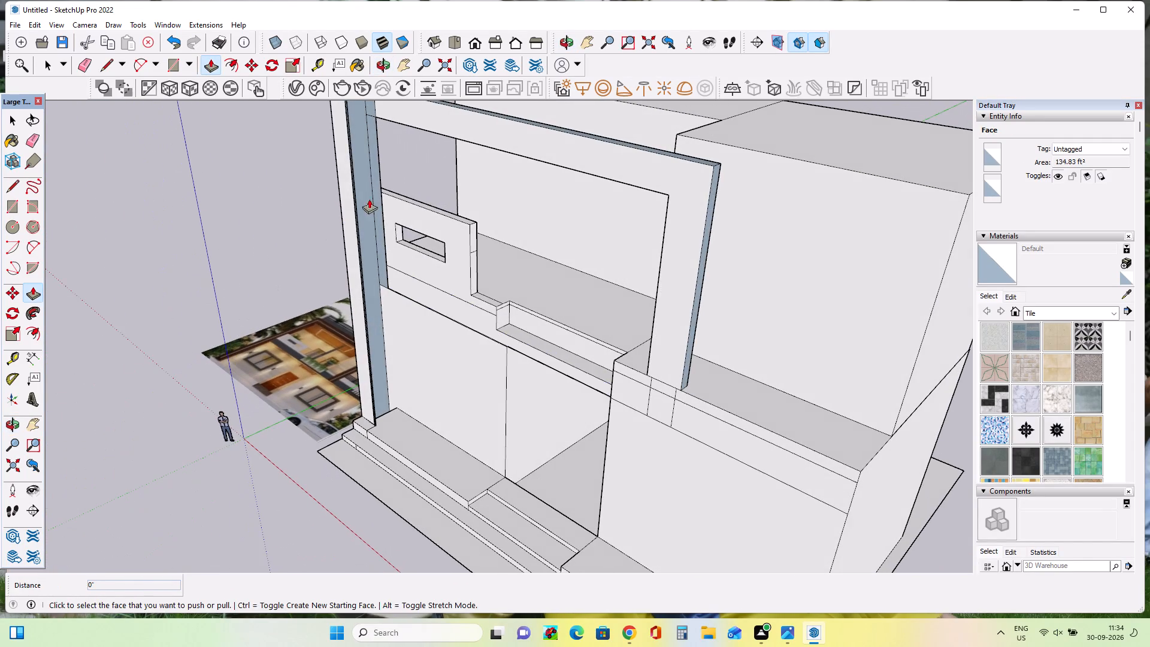
{"action": "middle_click_drag", "start_coordinate": [397, 233], "coordinate": [332, 289]}
{"action": "left_click", "coordinate": [394, 252]}
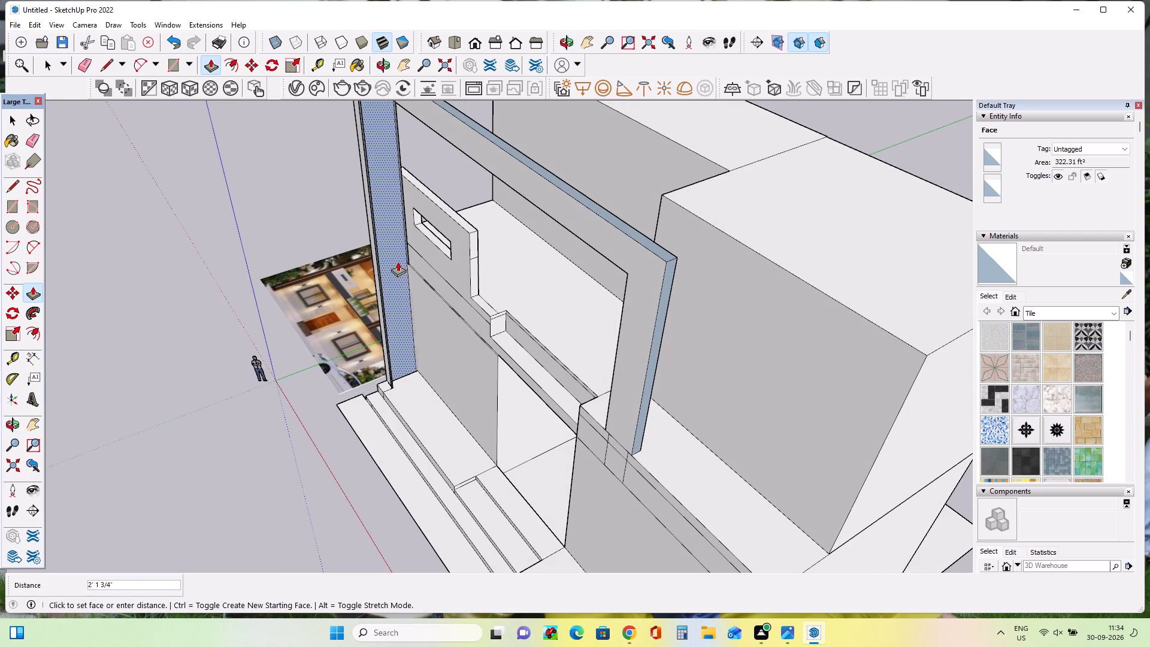
{"action": "left_click", "coordinate": [381, 240]}
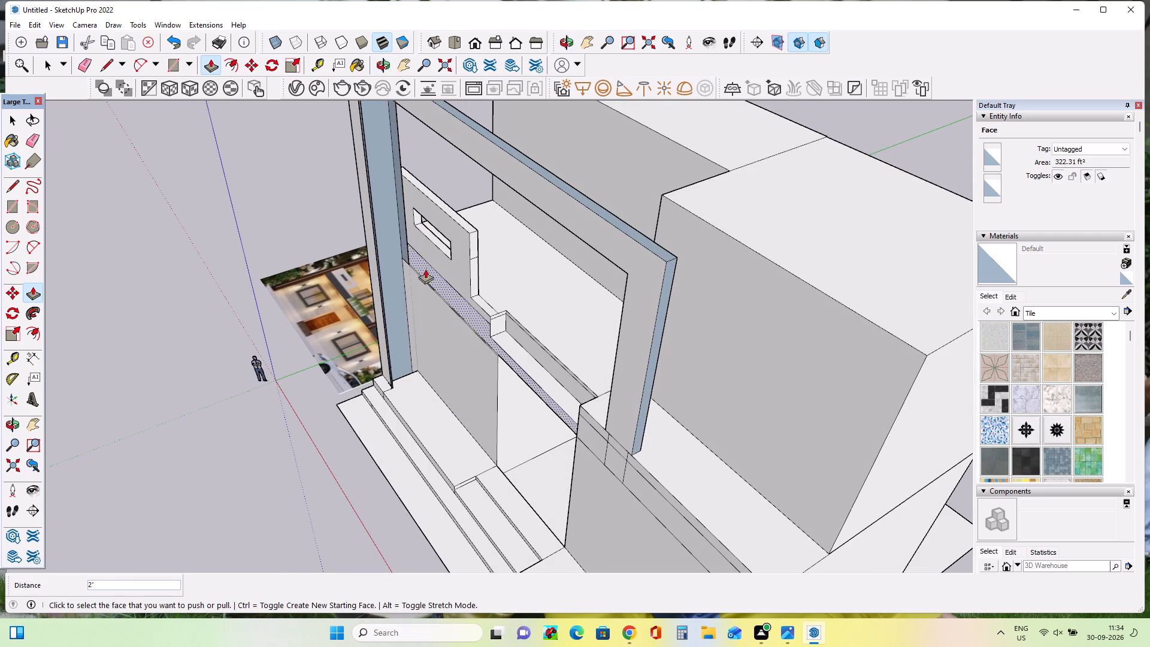
Push/Pull the narrow base slab strip beside the left pillar's foot by 2 1/16".
{"action": "scroll", "coordinate": [425, 267], "scroll_direction": "down", "scroll_amount": 4}
{"action": "left_click", "coordinate": [10, 208]}
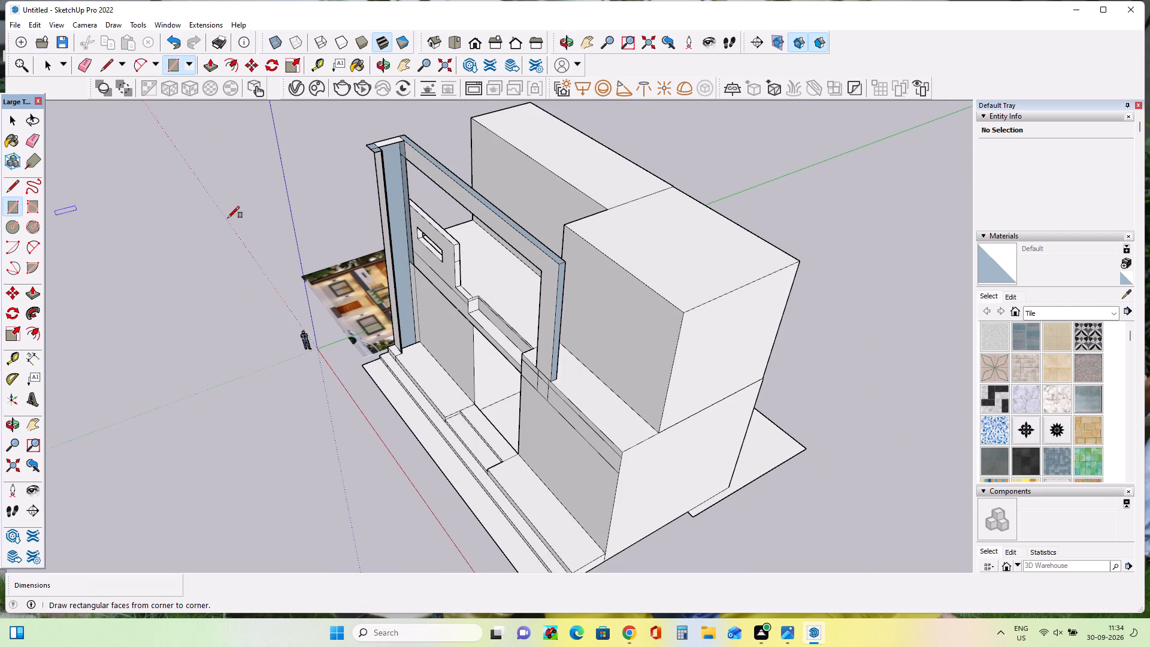
{"action": "scroll", "coordinate": [422, 327], "scroll_direction": "up", "scroll_amount": 3}
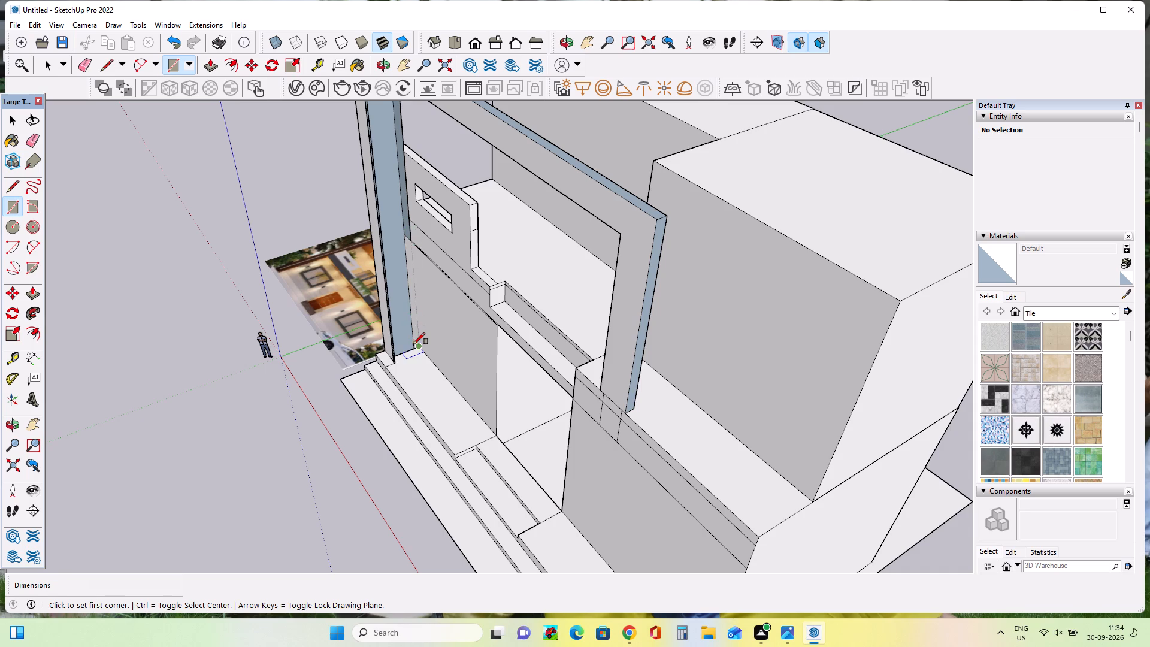
{"action": "scroll", "coordinate": [413, 344], "scroll_direction": "up", "scroll_amount": 4}
{"action": "middle_click_drag", "start_coordinate": [413, 343], "coordinate": [437, 417]}
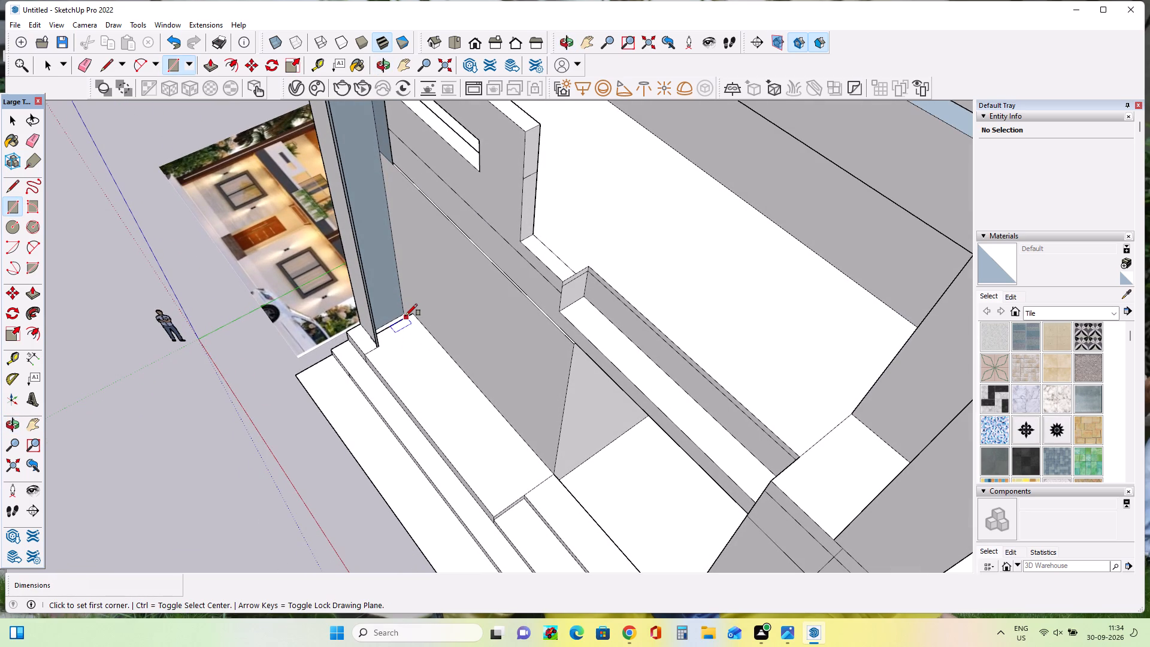
{"action": "scroll", "coordinate": [405, 317], "scroll_direction": "up", "scroll_amount": 9}
{"action": "middle_click_drag", "start_coordinate": [403, 305], "coordinate": [414, 368]}
{"action": "scroll", "coordinate": [414, 368], "scroll_direction": "up", "scroll_amount": 1}
{"action": "middle_click_drag", "start_coordinate": [401, 313], "coordinate": [417, 338]}
{"action": "middle_click", "coordinate": [432, 388]}
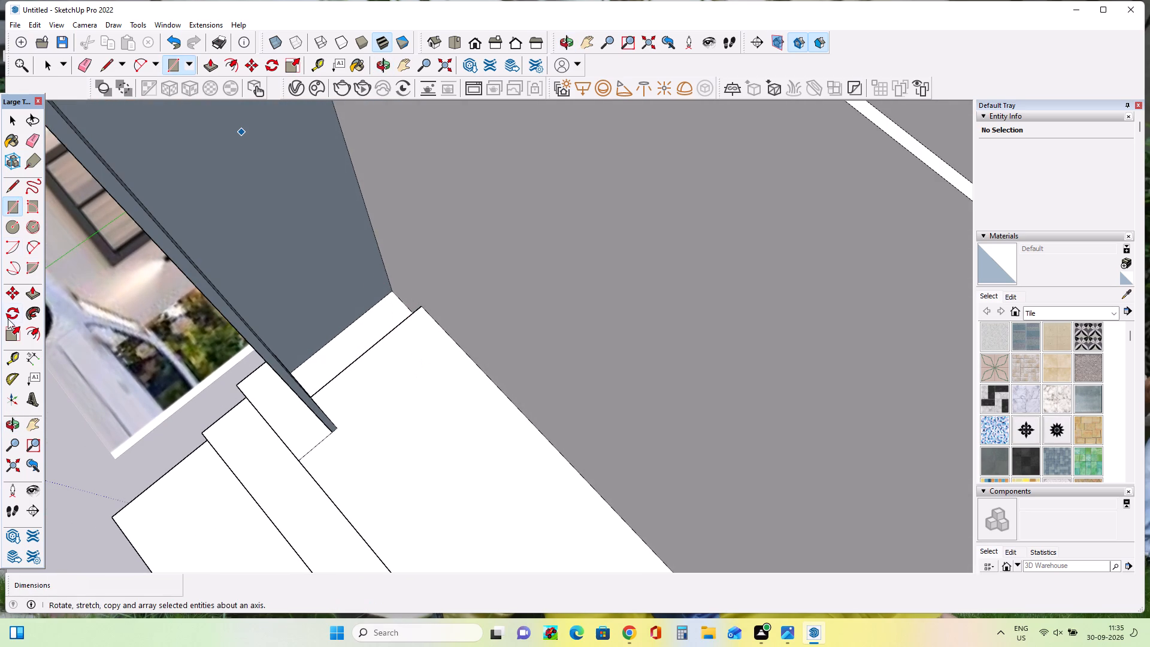
{"action": "left_click", "coordinate": [33, 294]}
{"action": "left_click", "coordinate": [362, 323]}
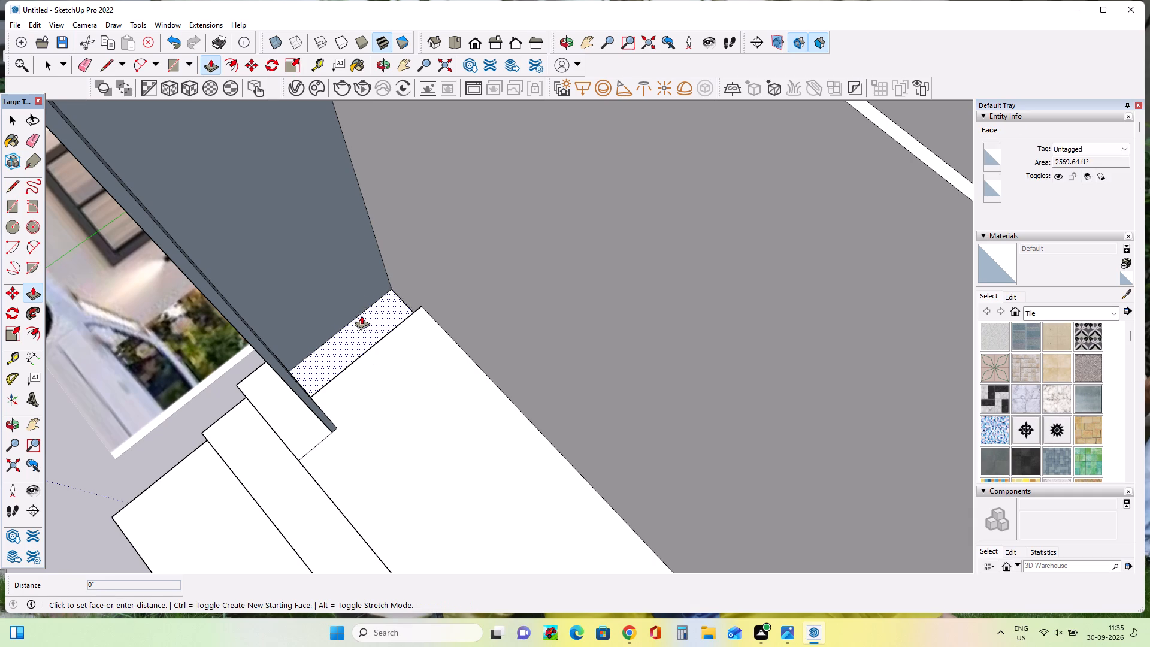
{"action": "double_click", "coordinate": [356, 328]}
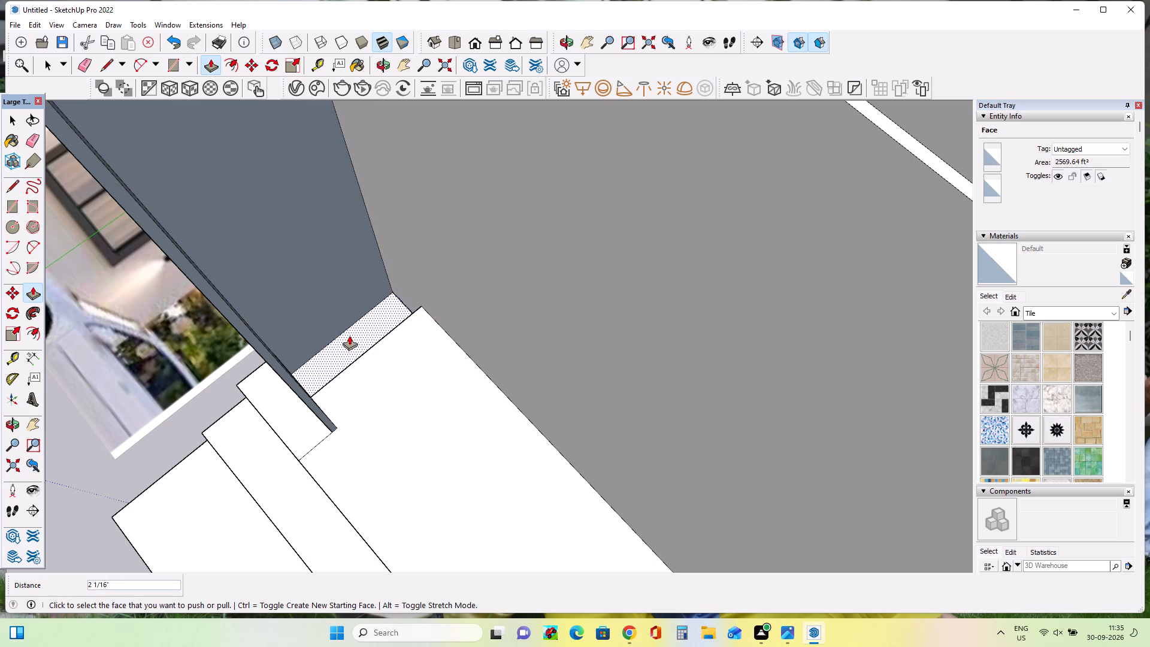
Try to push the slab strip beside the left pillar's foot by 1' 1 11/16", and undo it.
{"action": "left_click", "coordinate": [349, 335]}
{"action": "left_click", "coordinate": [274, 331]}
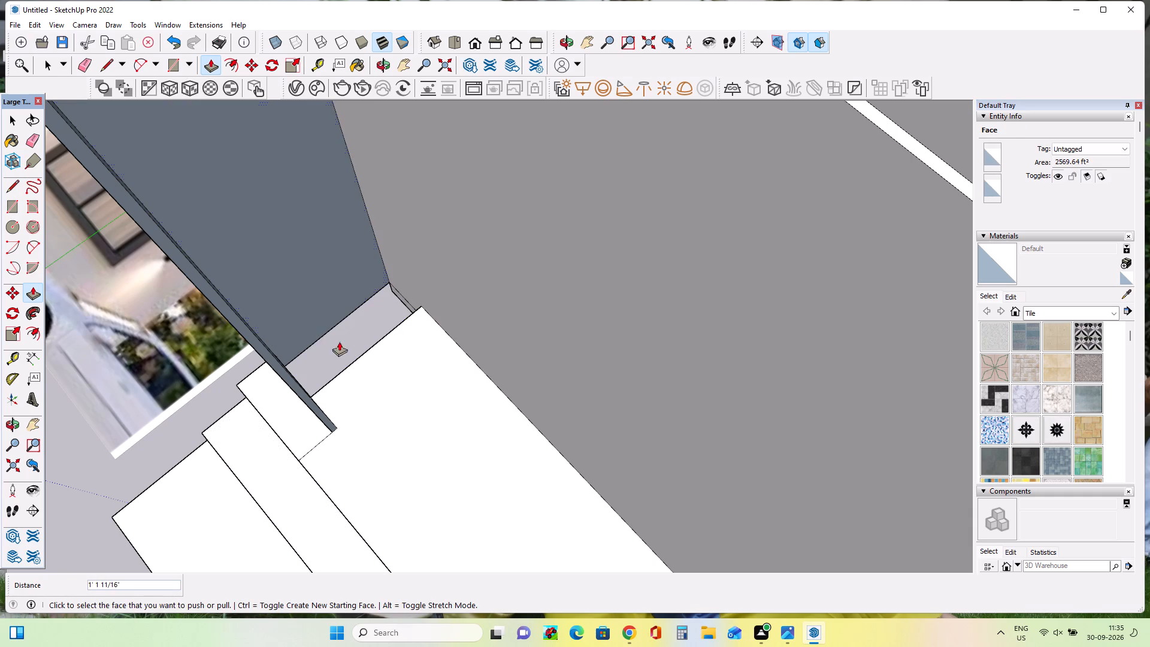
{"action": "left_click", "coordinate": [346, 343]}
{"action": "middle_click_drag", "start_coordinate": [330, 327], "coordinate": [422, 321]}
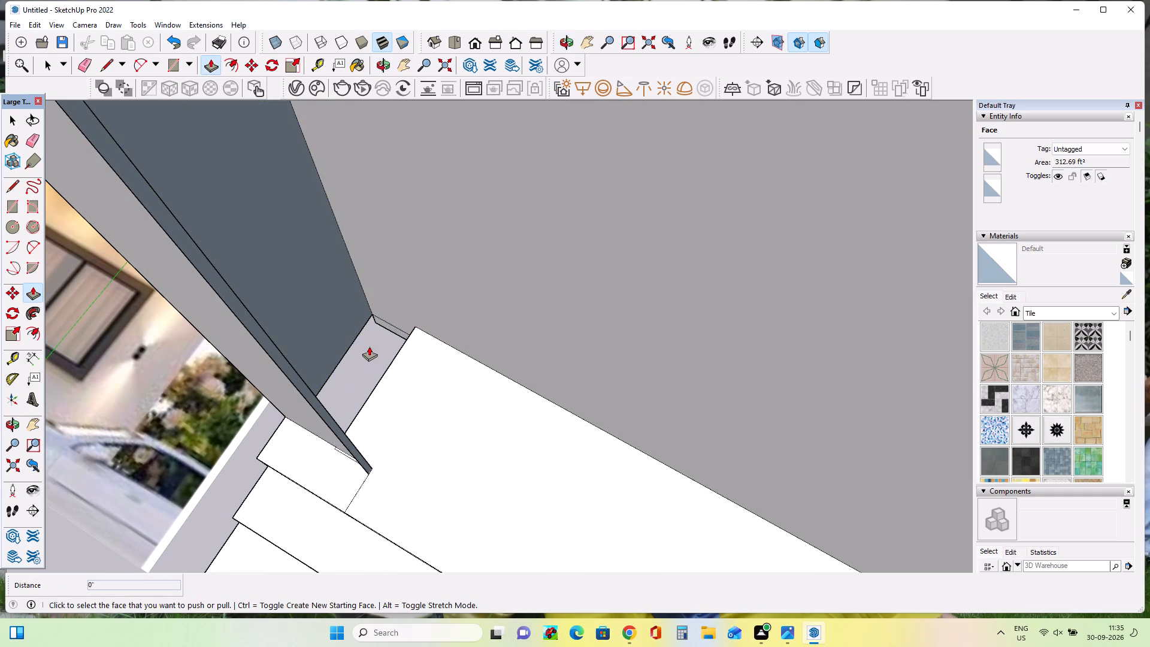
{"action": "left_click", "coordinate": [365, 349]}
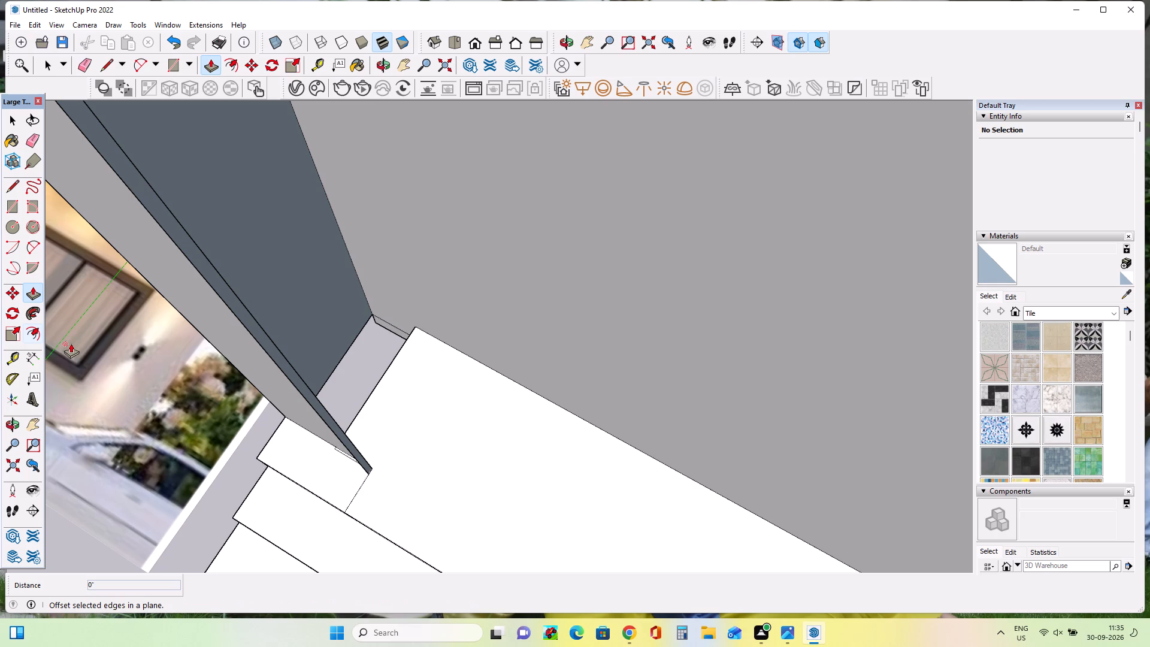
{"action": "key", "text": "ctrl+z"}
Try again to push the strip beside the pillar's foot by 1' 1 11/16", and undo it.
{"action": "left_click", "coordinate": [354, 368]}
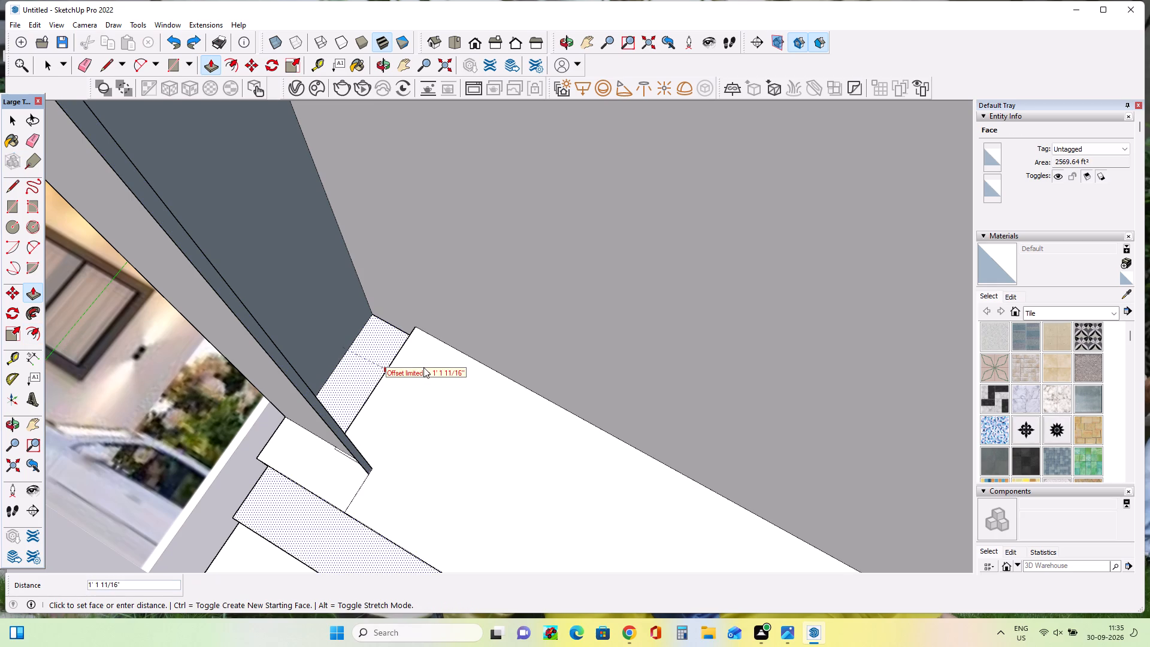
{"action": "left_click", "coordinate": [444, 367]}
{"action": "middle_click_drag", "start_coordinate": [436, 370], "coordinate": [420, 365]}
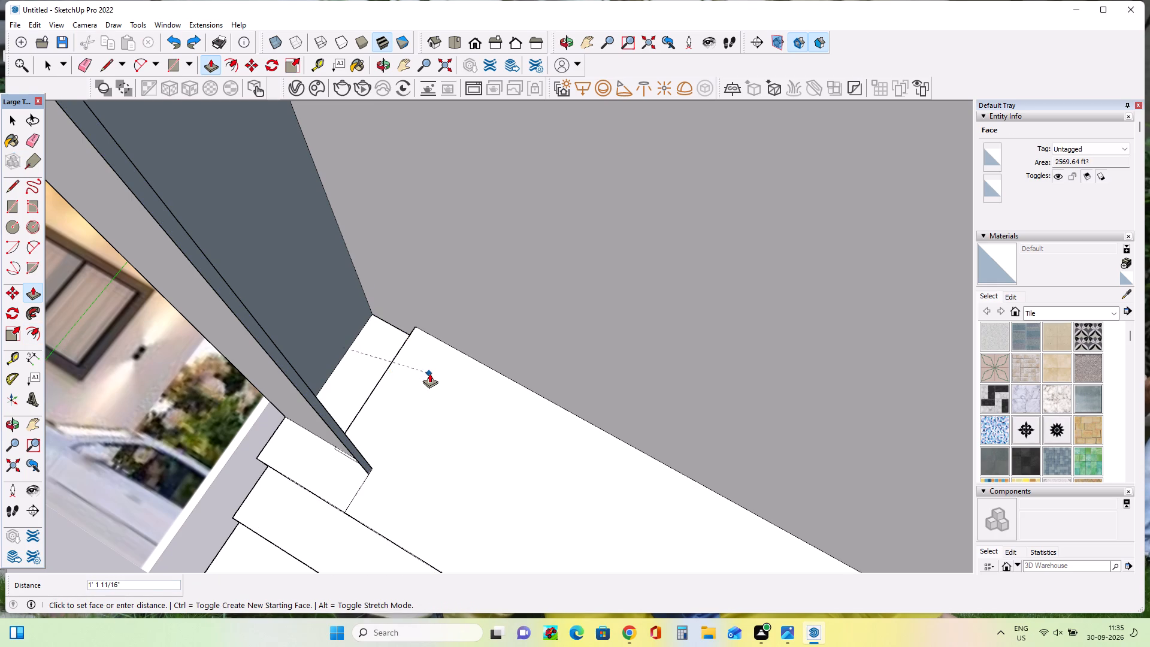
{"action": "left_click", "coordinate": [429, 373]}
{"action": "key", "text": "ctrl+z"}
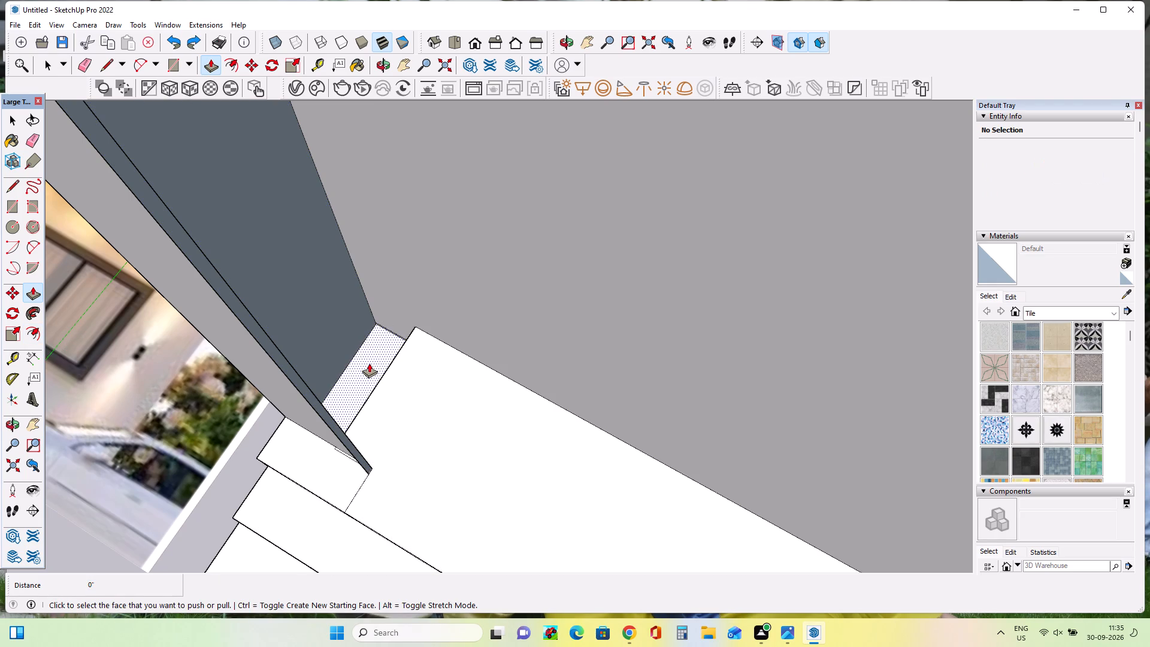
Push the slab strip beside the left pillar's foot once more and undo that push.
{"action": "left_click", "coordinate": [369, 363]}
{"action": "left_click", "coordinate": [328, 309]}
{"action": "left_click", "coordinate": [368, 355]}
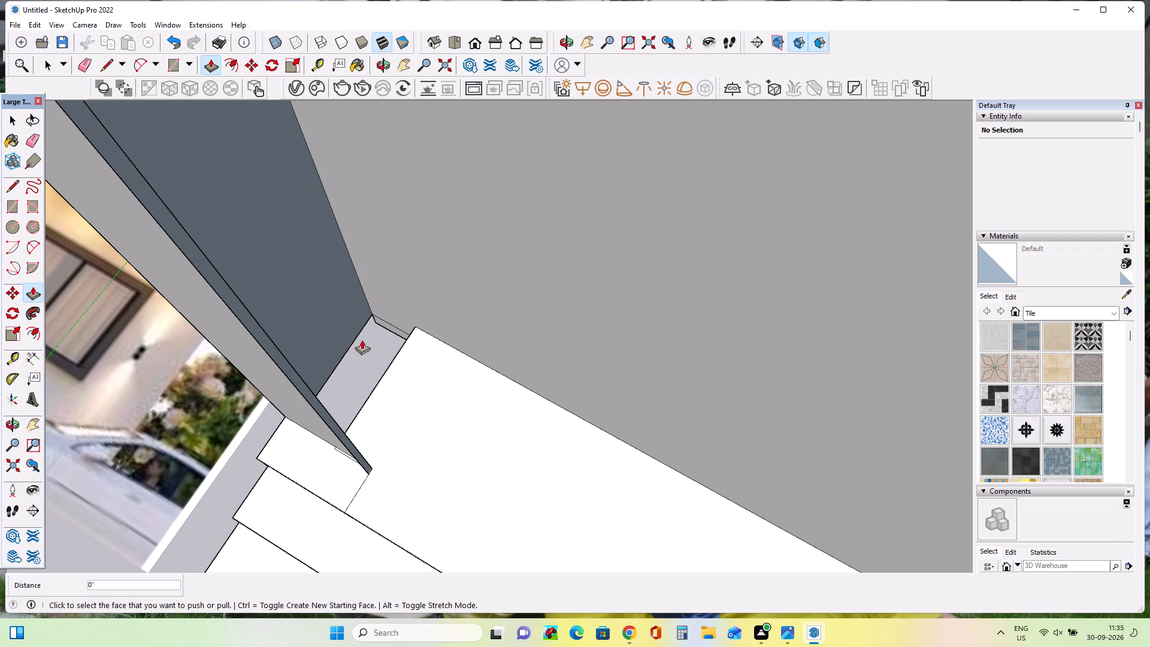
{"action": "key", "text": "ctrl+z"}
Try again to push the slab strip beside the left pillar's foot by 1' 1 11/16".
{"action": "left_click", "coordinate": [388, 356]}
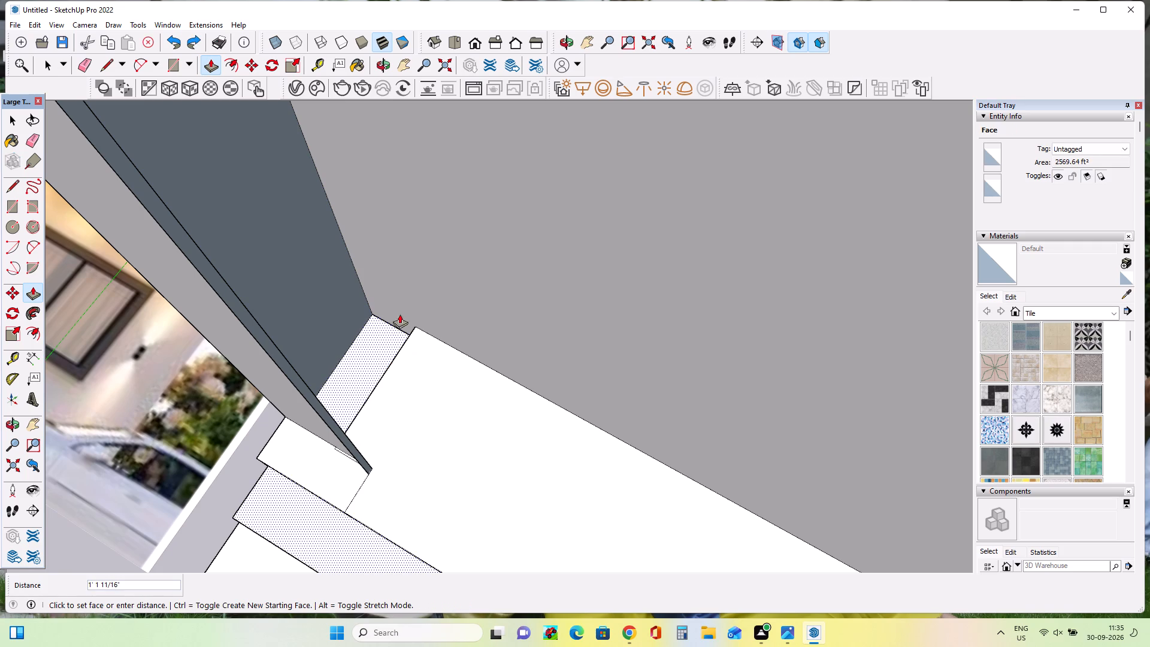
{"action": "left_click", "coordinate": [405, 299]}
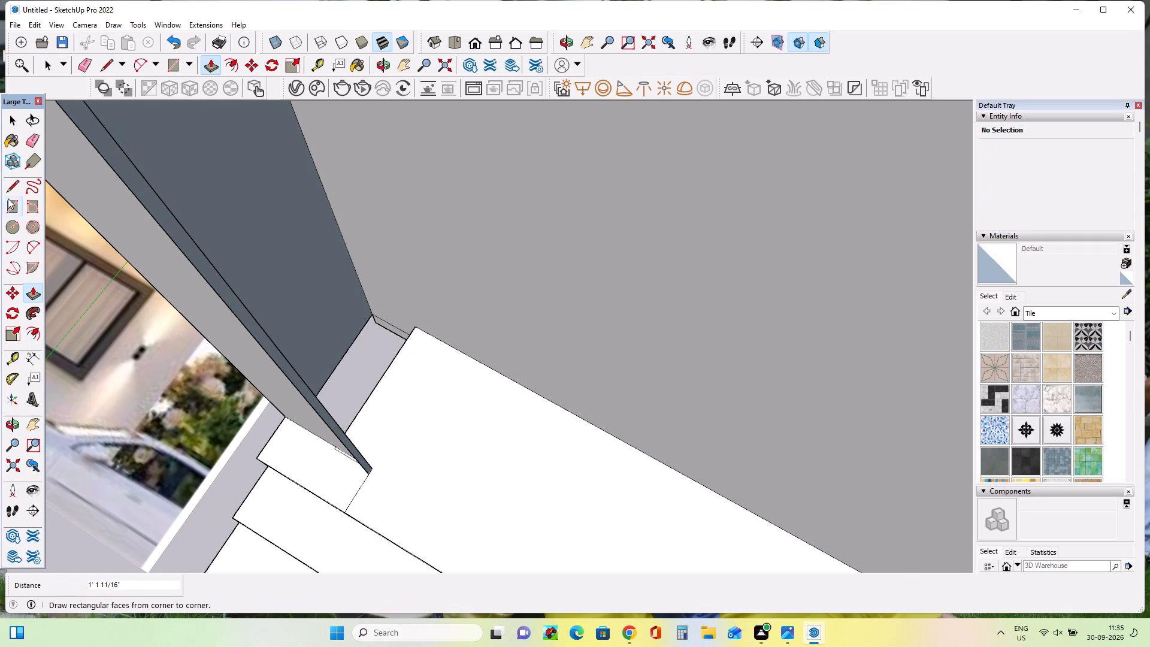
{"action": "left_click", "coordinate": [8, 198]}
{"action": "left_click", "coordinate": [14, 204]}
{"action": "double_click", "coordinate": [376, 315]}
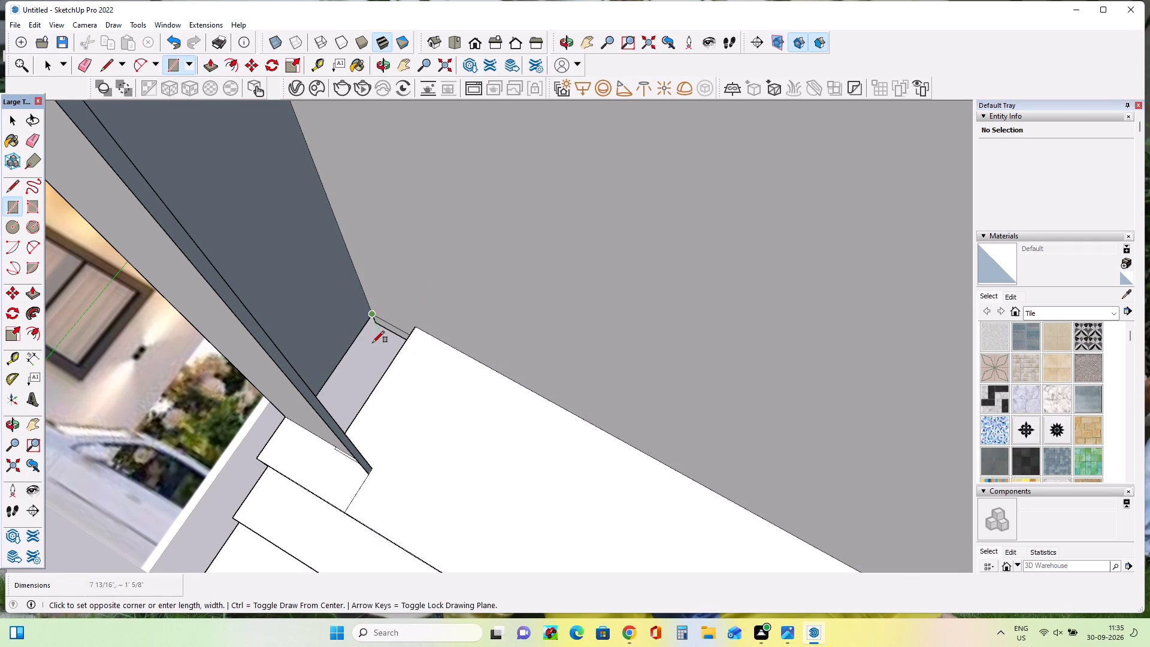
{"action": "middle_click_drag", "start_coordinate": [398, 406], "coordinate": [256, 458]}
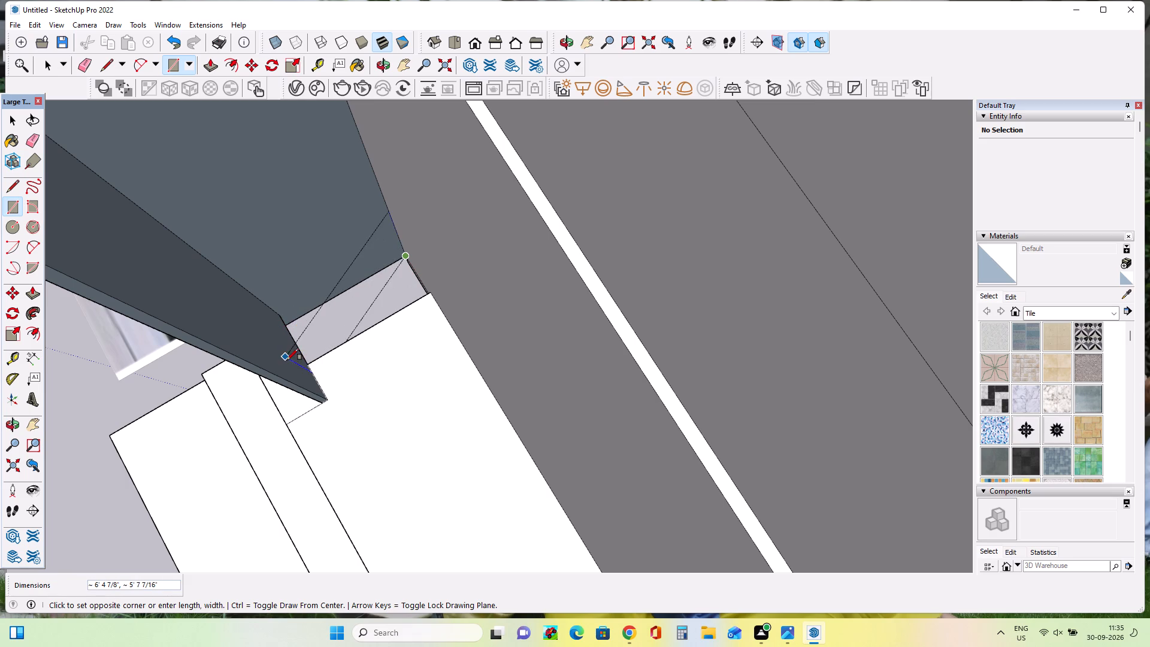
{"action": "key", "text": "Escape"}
Undo the run of recent edits to the left pillar's faces and the base slab at its foot.
{"action": "scroll", "coordinate": [404, 324], "scroll_direction": "down", "scroll_amount": 11}
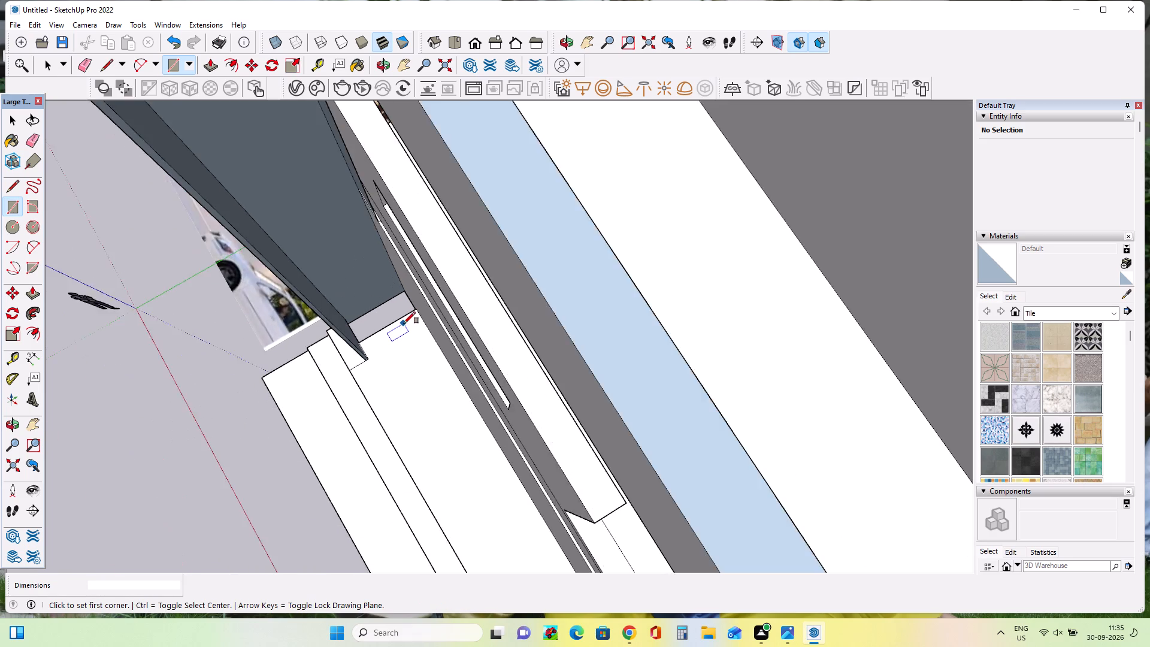
{"action": "scroll", "coordinate": [404, 323], "scroll_direction": "down", "scroll_amount": 3}
{"action": "middle_click_drag", "start_coordinate": [404, 323], "coordinate": [613, 196]}
{"action": "middle_click_drag", "start_coordinate": [473, 251], "coordinate": [609, 213]}
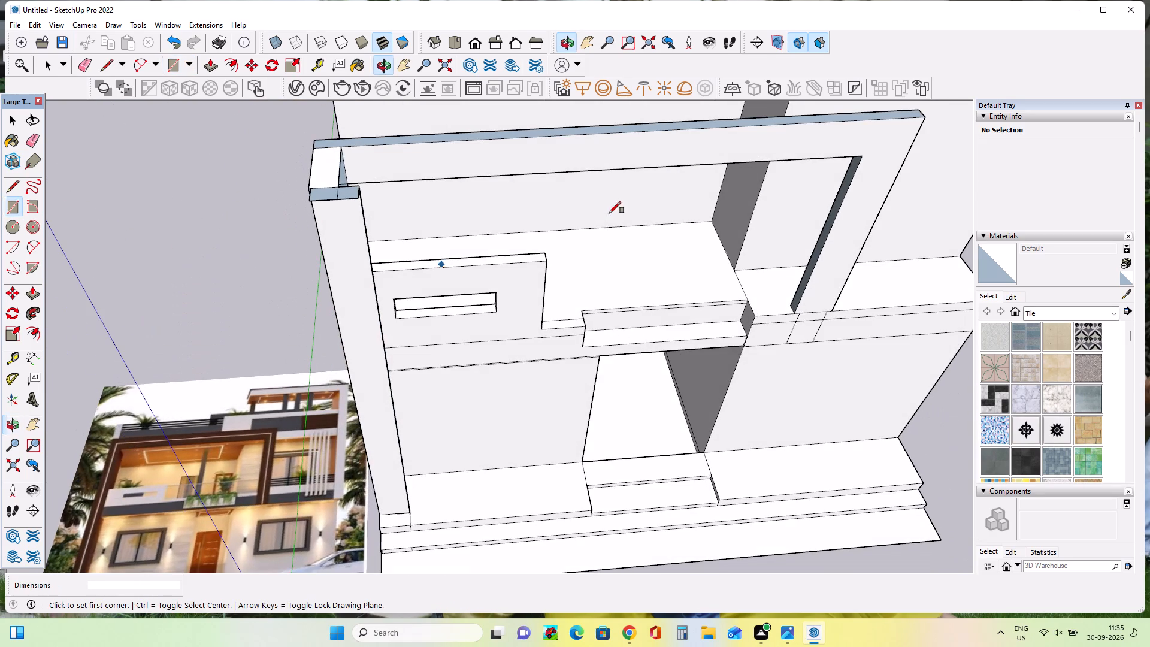
{"action": "key", "text": "ctrl+z"}
{"action": "key", "text": "ctrl+z"}
{"action": "key", "text": "ctrl+z"}
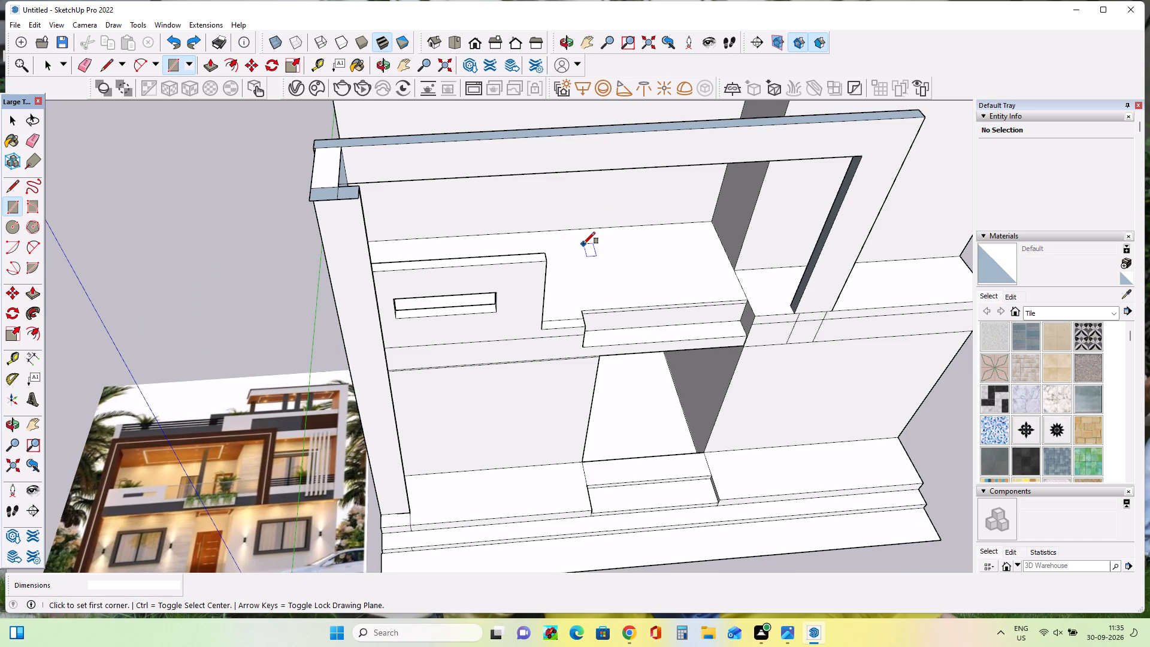
{"action": "key", "text": "ctrl+z"}
{"action": "key", "text": "ctrl+z"}
{"action": "key", "text": "ctrl+z"}
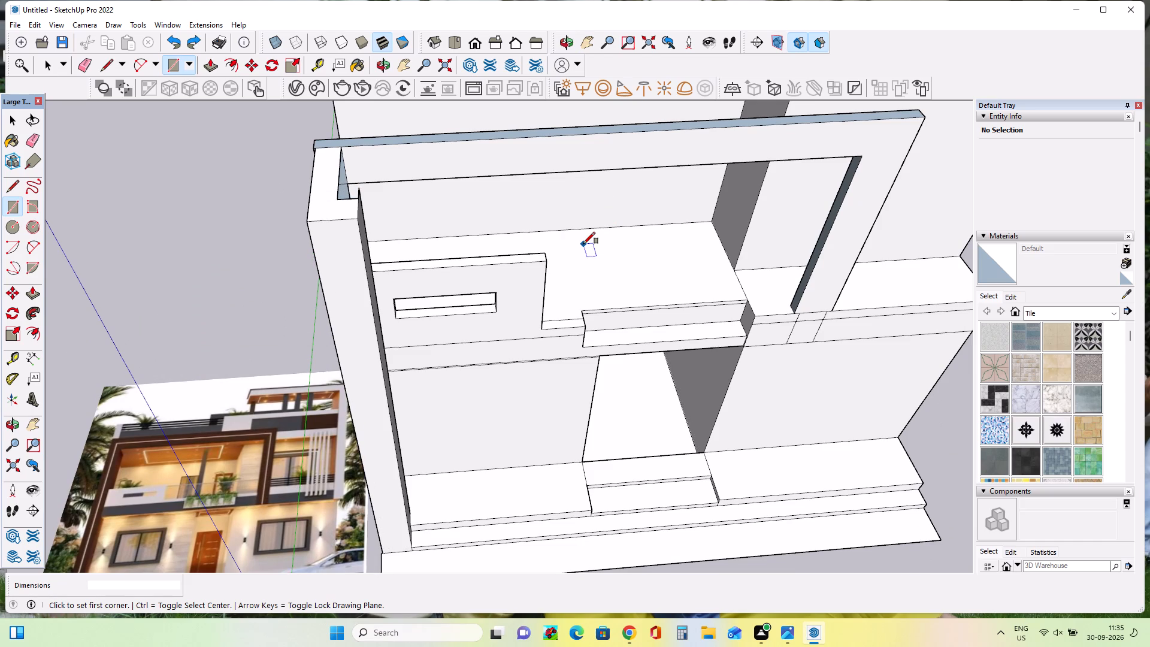
{"action": "key", "text": "ctrl+z"}
{"action": "key", "text": "ctrl+z"}
{"action": "key", "text": "ctrl+z"}
{"action": "key", "text": "ctrl+z"}
{"action": "key", "text": "ctrl+z"}
{"action": "middle_click_drag", "start_coordinate": [511, 345], "coordinate": [259, 388], "text": "ctrl"}
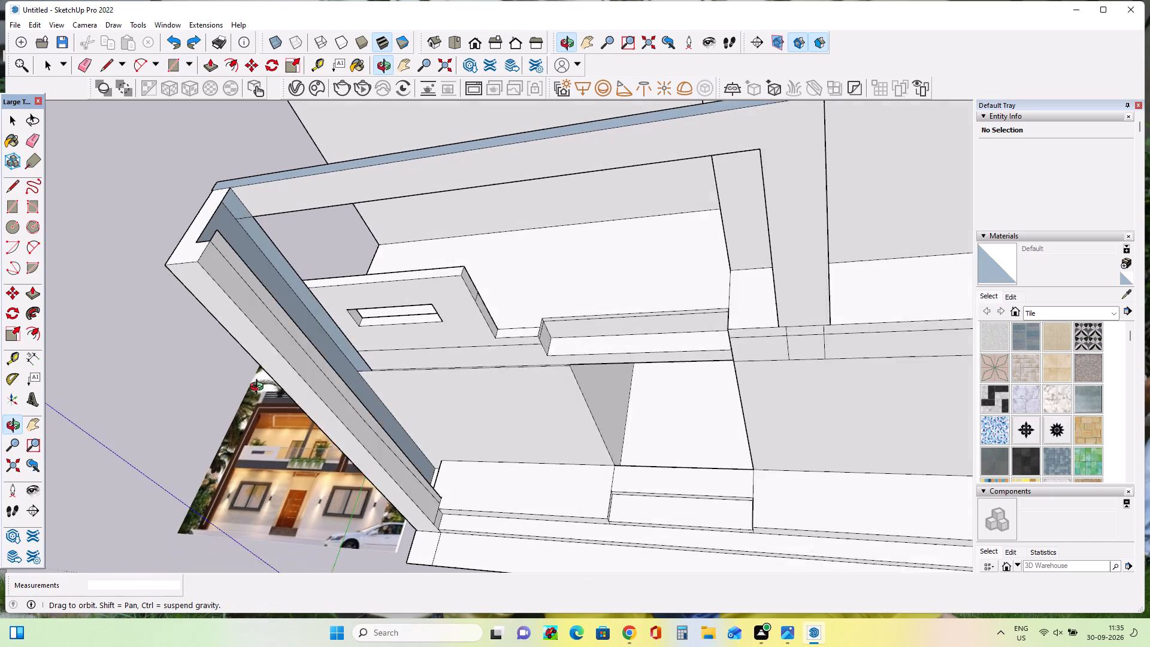
{"action": "middle_click_drag", "start_coordinate": [259, 388], "coordinate": [257, 388], "text": "ctrl"}
{"action": "key", "text": "ctrl+z"}
{"action": "key", "text": "ctrl+z"}
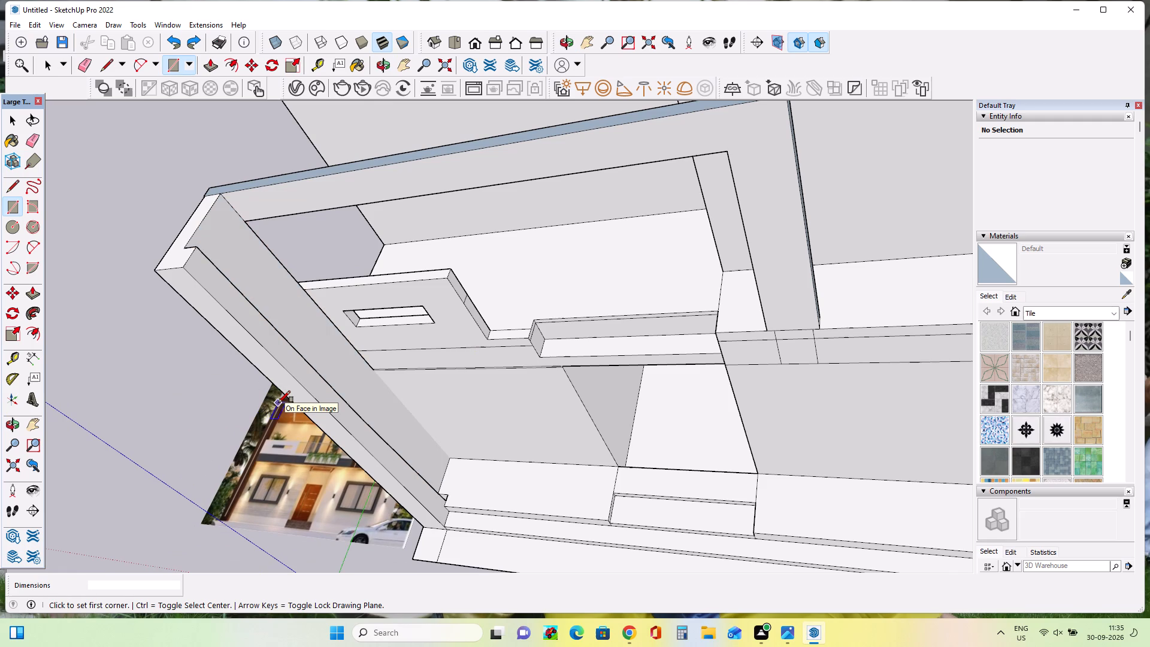
Push/Pull the large left side wall face 2" to align it with the left pillar's outer side.
{"action": "middle_click_drag", "start_coordinate": [380, 410], "coordinate": [625, 433]}
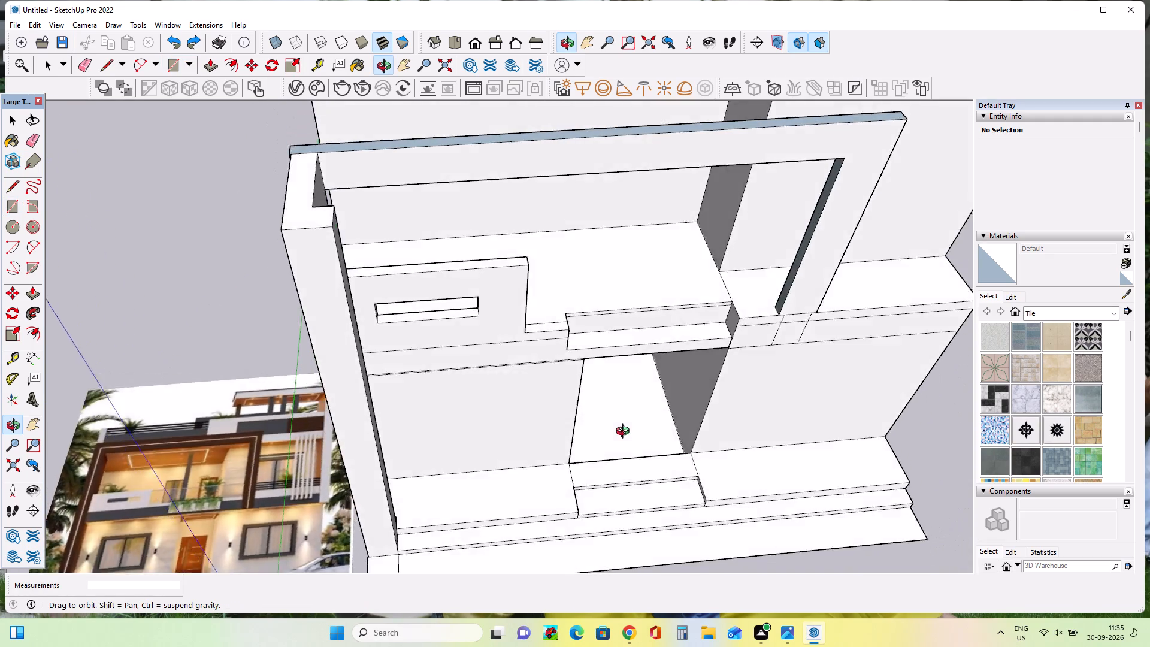
{"action": "middle_click_drag", "start_coordinate": [625, 433], "coordinate": [725, 427]}
{"action": "middle_click_drag", "start_coordinate": [398, 382], "coordinate": [656, 355]}
{"action": "scroll", "coordinate": [477, 275], "scroll_direction": "up", "scroll_amount": 3}
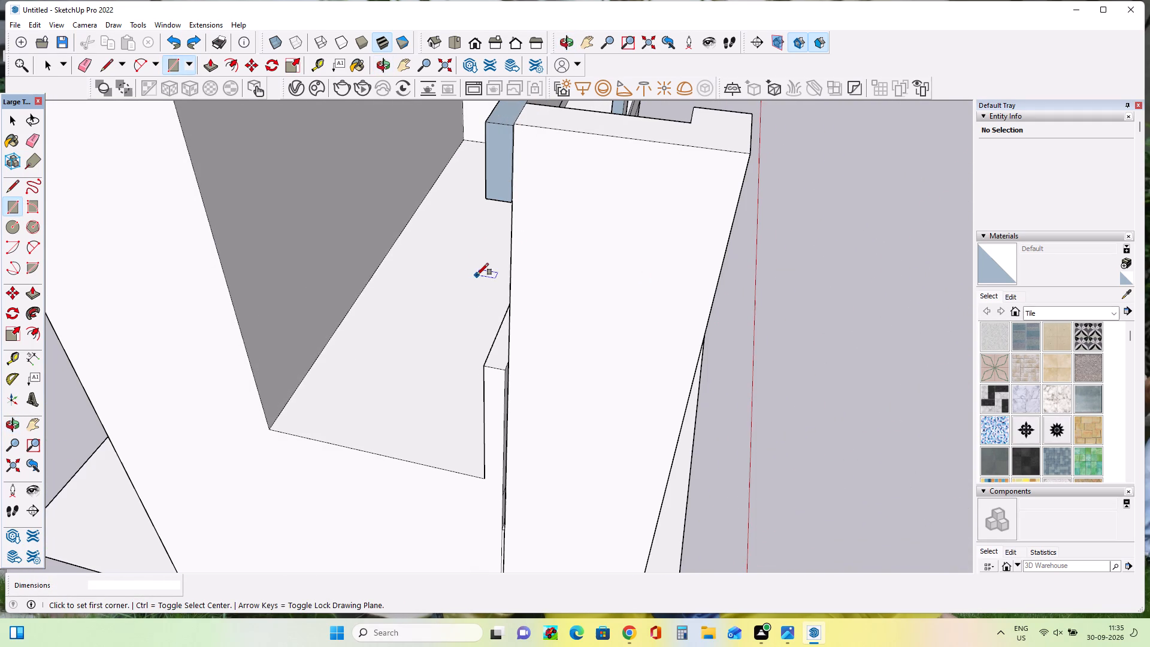
{"action": "left_click", "coordinate": [35, 299]}
{"action": "left_click", "coordinate": [494, 494]}
{"action": "double_click", "coordinate": [520, 485]}
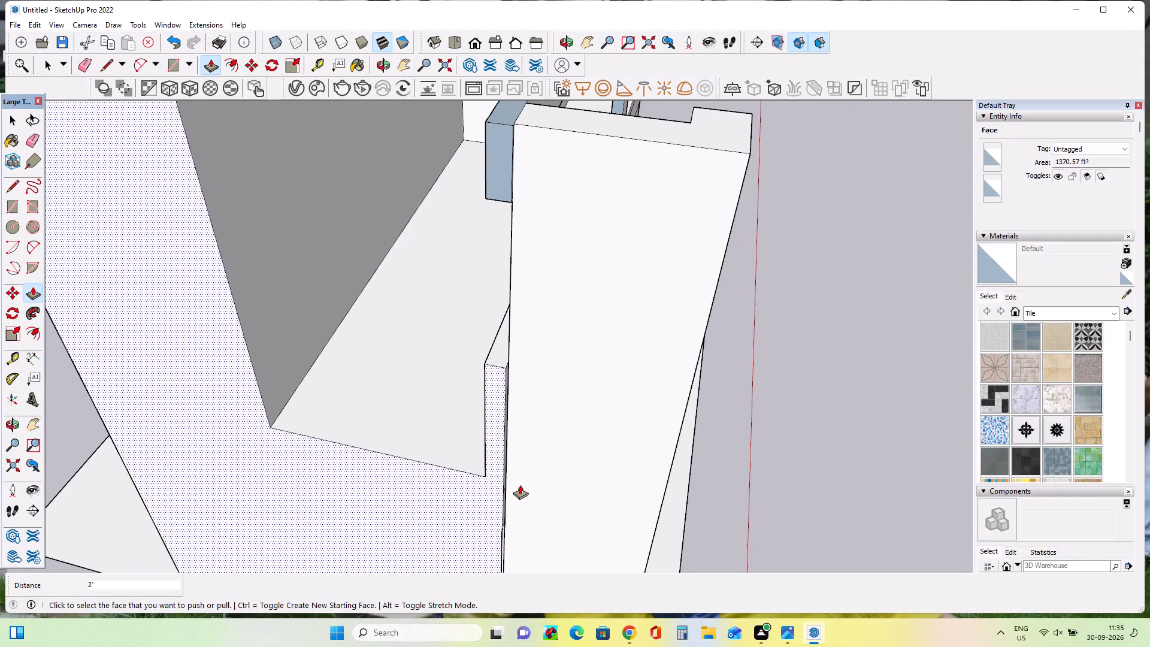
Raise the narrow face in the gap between the side wall and the left pillar by about 3' 10 5/8".
{"action": "middle_click_drag", "start_coordinate": [520, 487], "coordinate": [571, 379]}
{"action": "scroll", "coordinate": [550, 450], "scroll_direction": "up", "scroll_amount": 10}
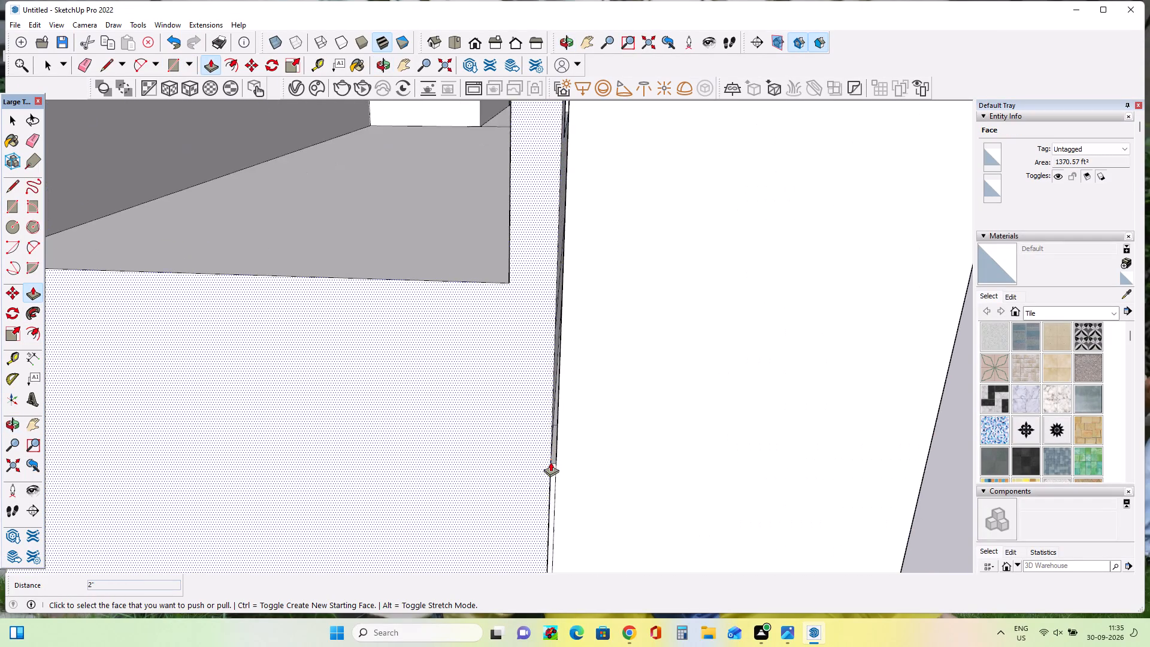
{"action": "scroll", "coordinate": [550, 462], "scroll_direction": "up", "scroll_amount": 7}
{"action": "left_click", "coordinate": [563, 440]}
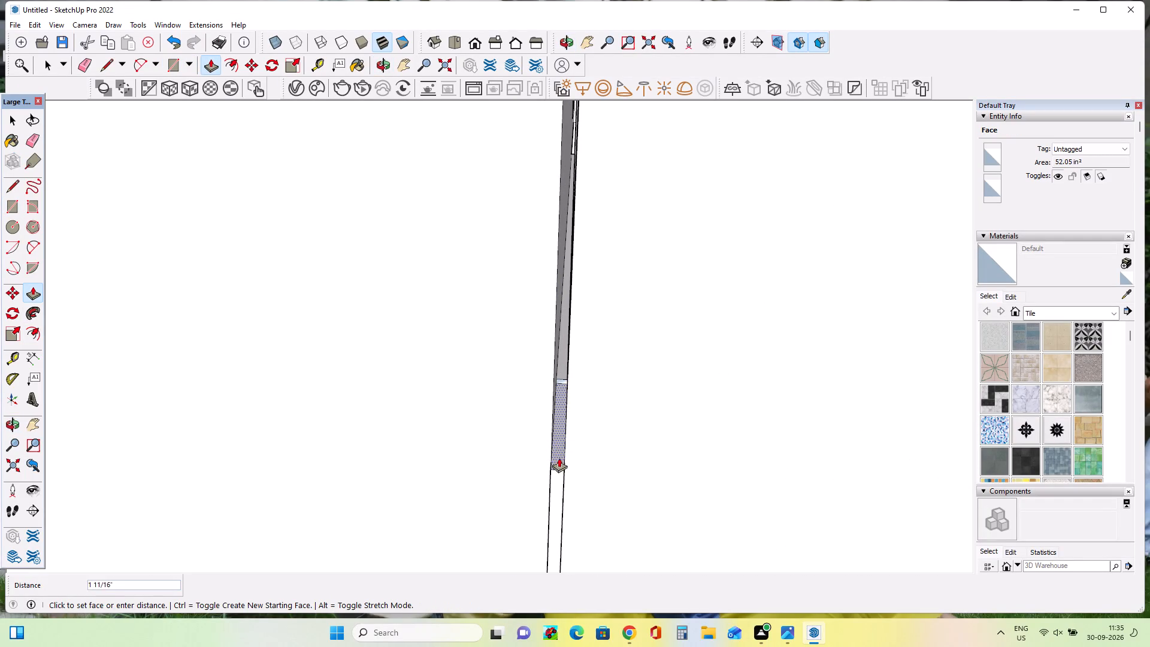
{"action": "scroll", "coordinate": [562, 302], "scroll_direction": "down", "scroll_amount": 8}
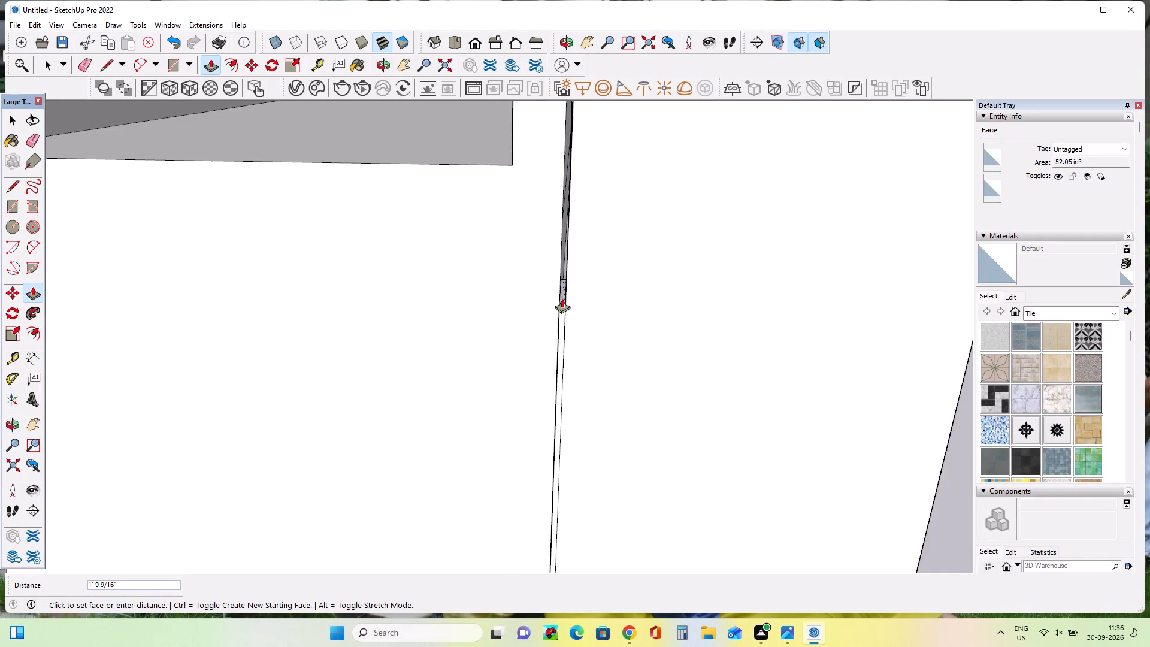
{"action": "scroll", "coordinate": [562, 298], "scroll_direction": "down", "scroll_amount": 14}
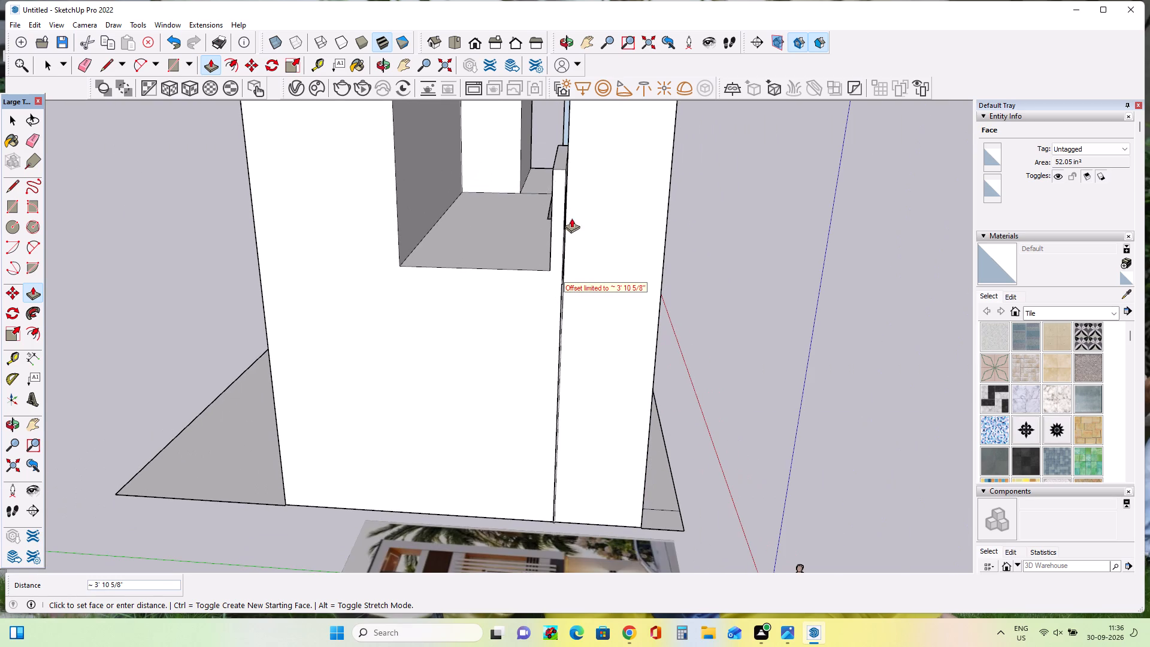
{"action": "scroll", "coordinate": [567, 290], "scroll_direction": "up", "scroll_amount": 9}
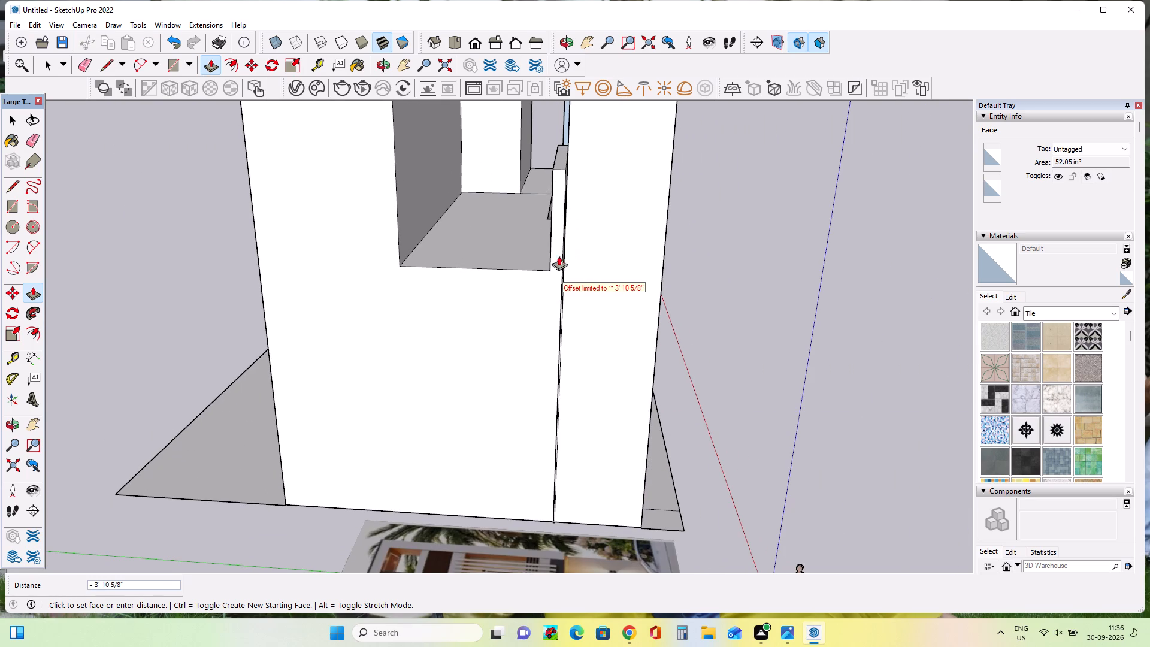
{"action": "scroll", "coordinate": [550, 255], "scroll_direction": "up", "scroll_amount": 16}
{"action": "scroll", "coordinate": [580, 309], "scroll_direction": "up", "scroll_amount": 7}
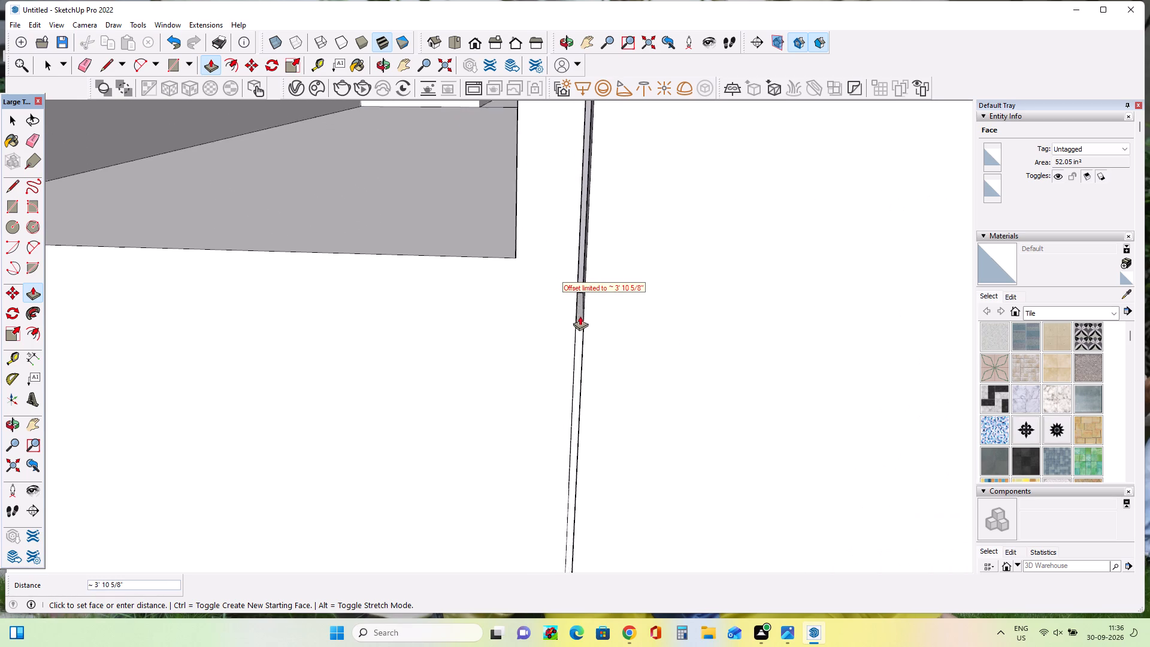
{"action": "scroll", "coordinate": [580, 316], "scroll_direction": "up", "scroll_amount": 2}
{"action": "left_click", "coordinate": [580, 311]}
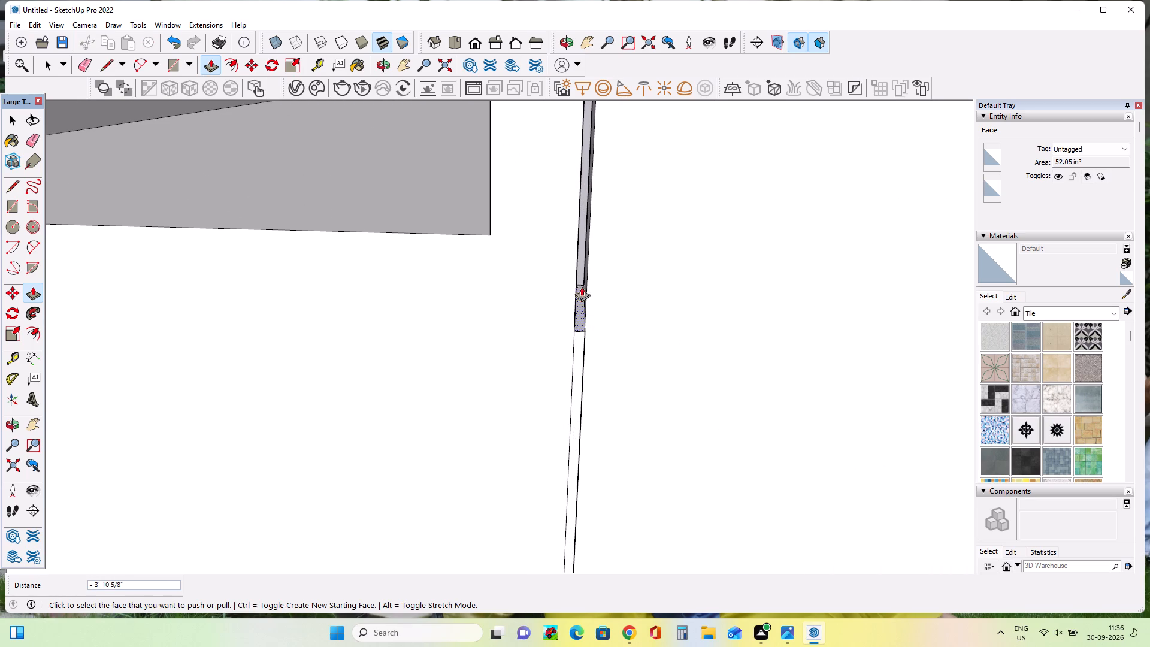
Raise the same narrow gap face by about 11' 6 7/8" more, up to the balcony parapet's top.
{"action": "left_click", "coordinate": [579, 325]}
{"action": "scroll", "coordinate": [577, 184], "scroll_direction": "down", "scroll_amount": 8}
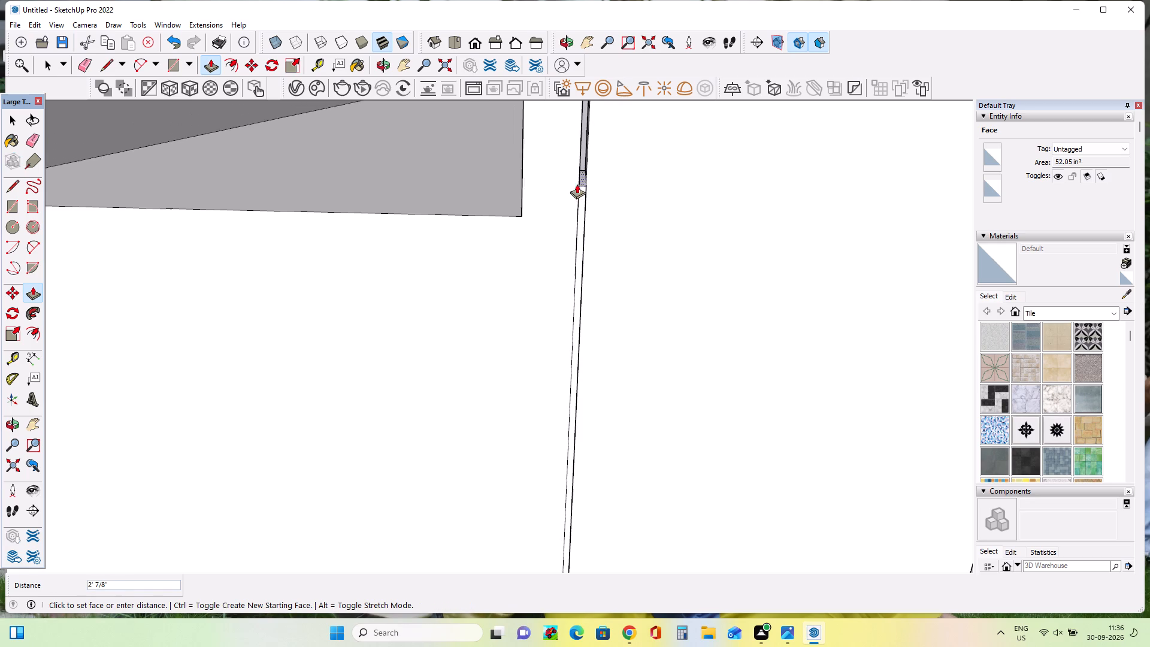
{"action": "scroll", "coordinate": [577, 184], "scroll_direction": "down", "scroll_amount": 18}
{"action": "scroll", "coordinate": [581, 184], "scroll_direction": "down", "scroll_amount": 3}
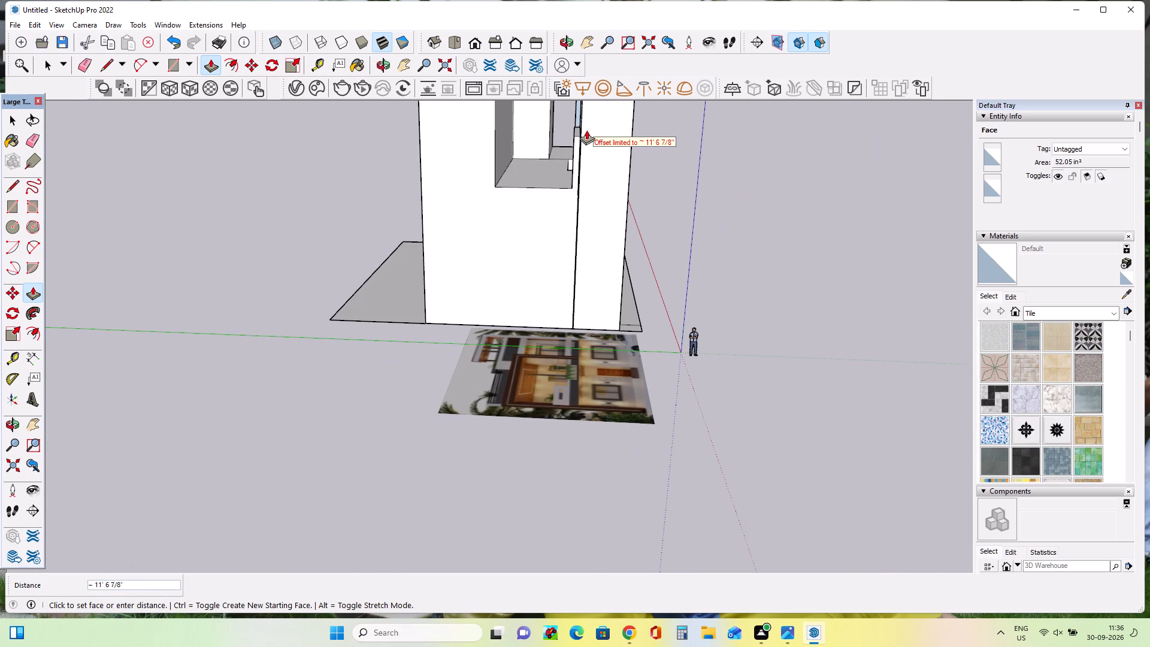
{"action": "scroll", "coordinate": [580, 137], "scroll_direction": "up", "scroll_amount": 9}
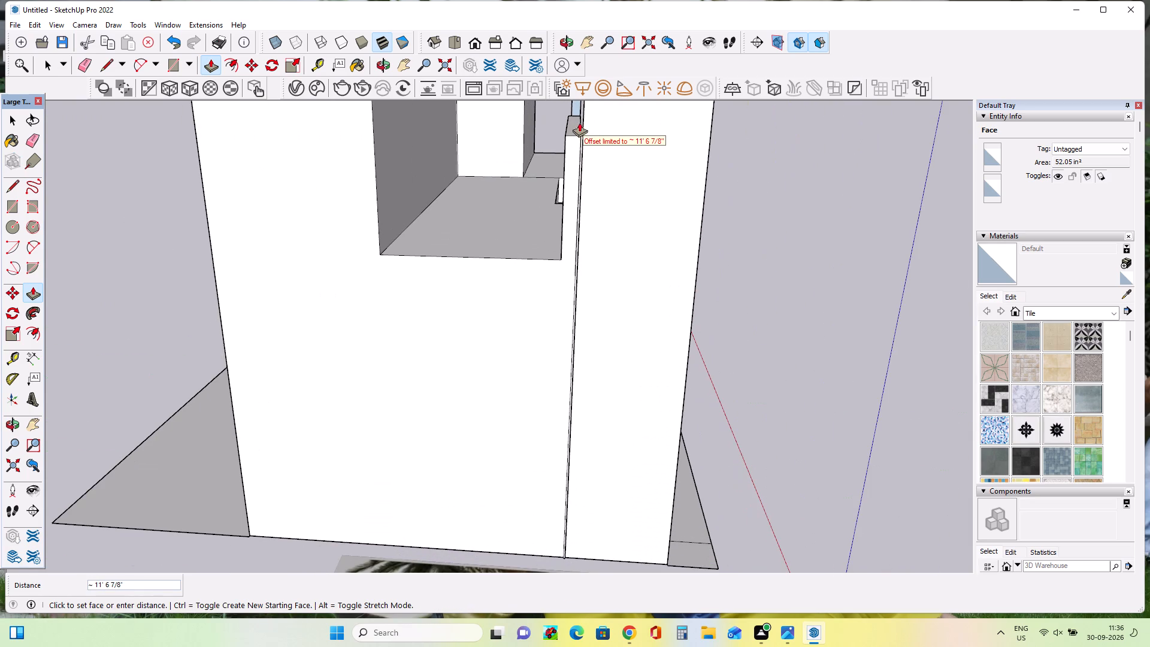
{"action": "left_click", "coordinate": [573, 119]}
Push/Pull the filler strip's top by 3/4" and its outer face by 2" to align with the parapet and side wall.
{"action": "scroll", "coordinate": [572, 119], "scroll_direction": "up", "scroll_amount": 6}
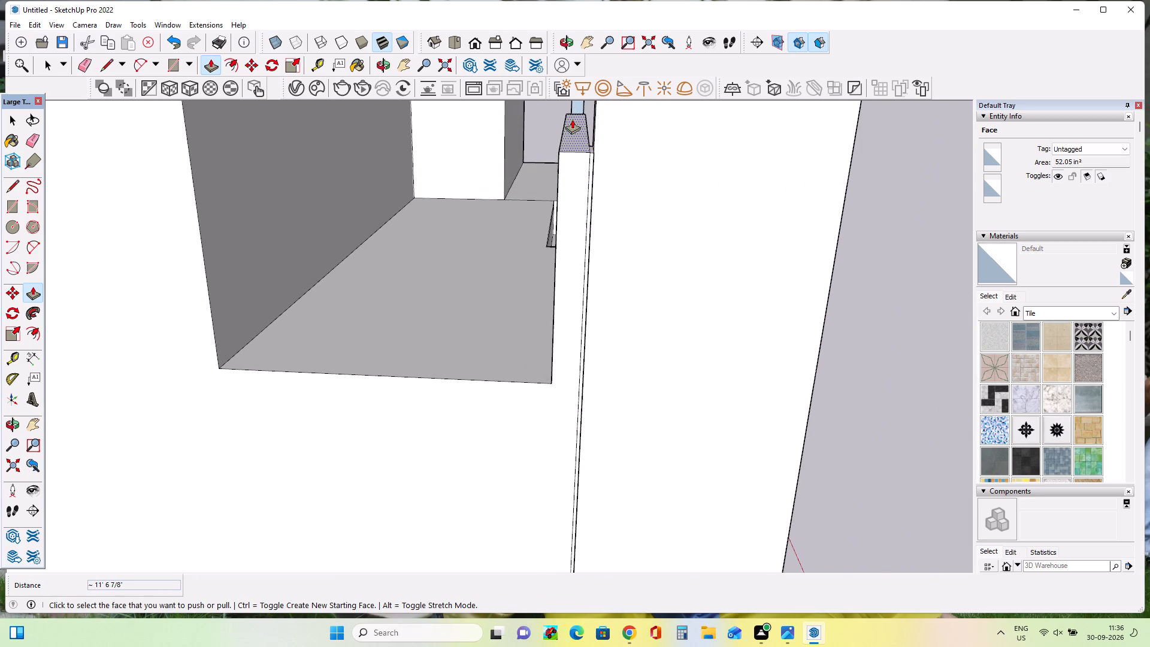
{"action": "scroll", "coordinate": [572, 119], "scroll_direction": "up", "scroll_amount": 4}
{"action": "middle_click_drag", "start_coordinate": [580, 130], "coordinate": [591, 177]}
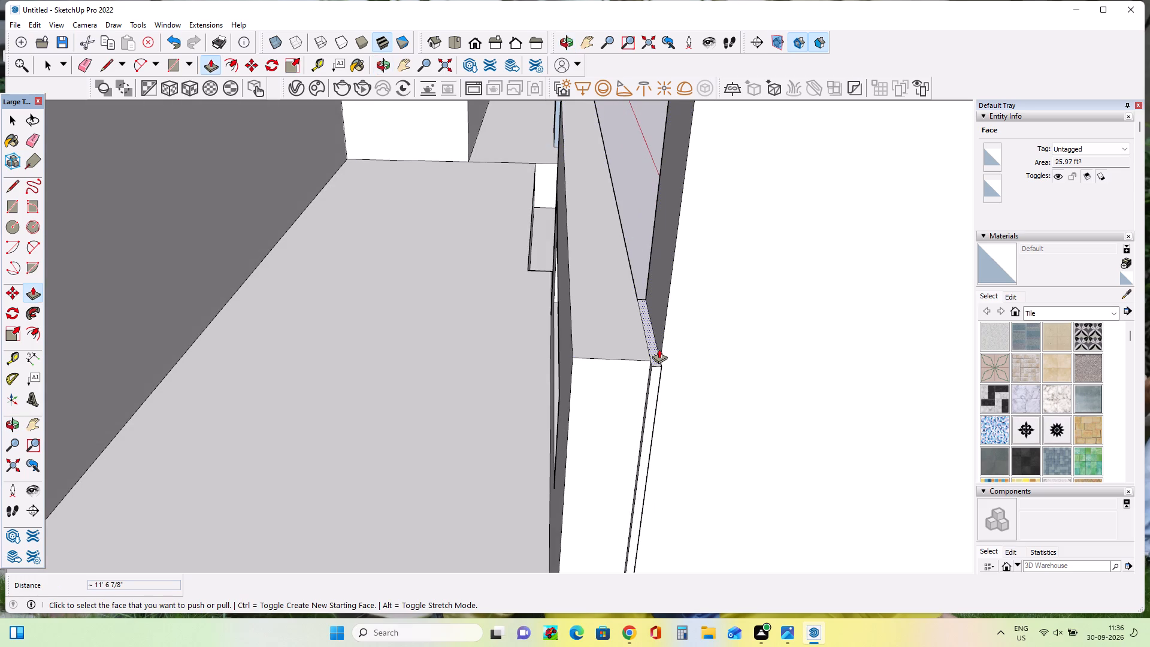
{"action": "left_click", "coordinate": [655, 355]}
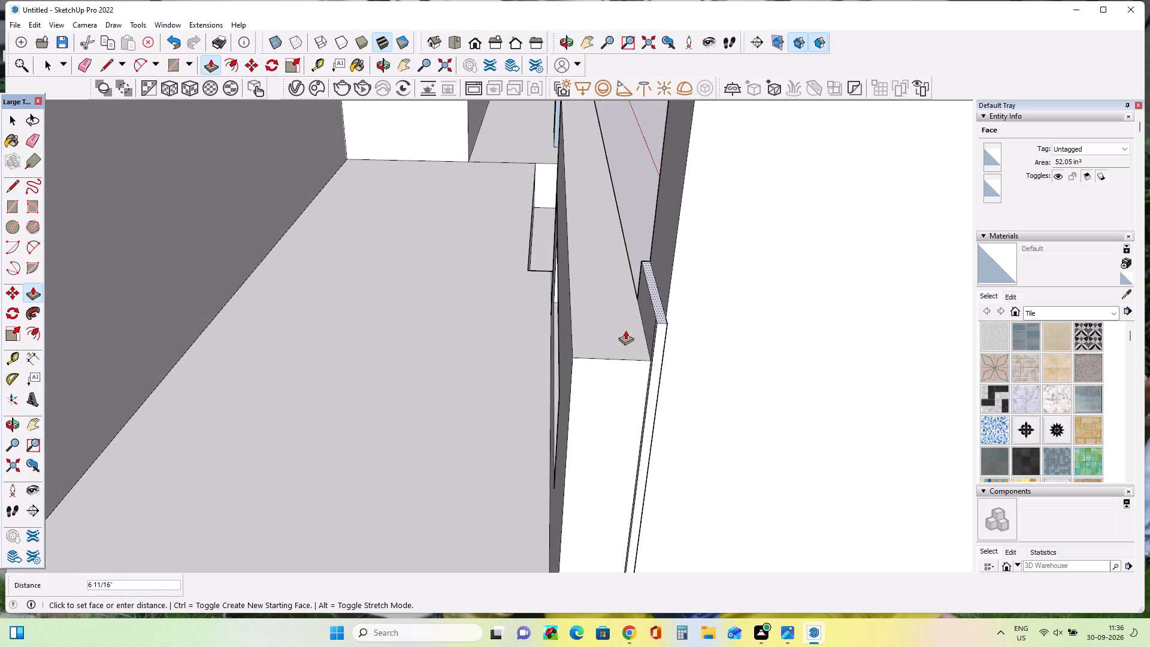
{"action": "left_click", "coordinate": [605, 347]}
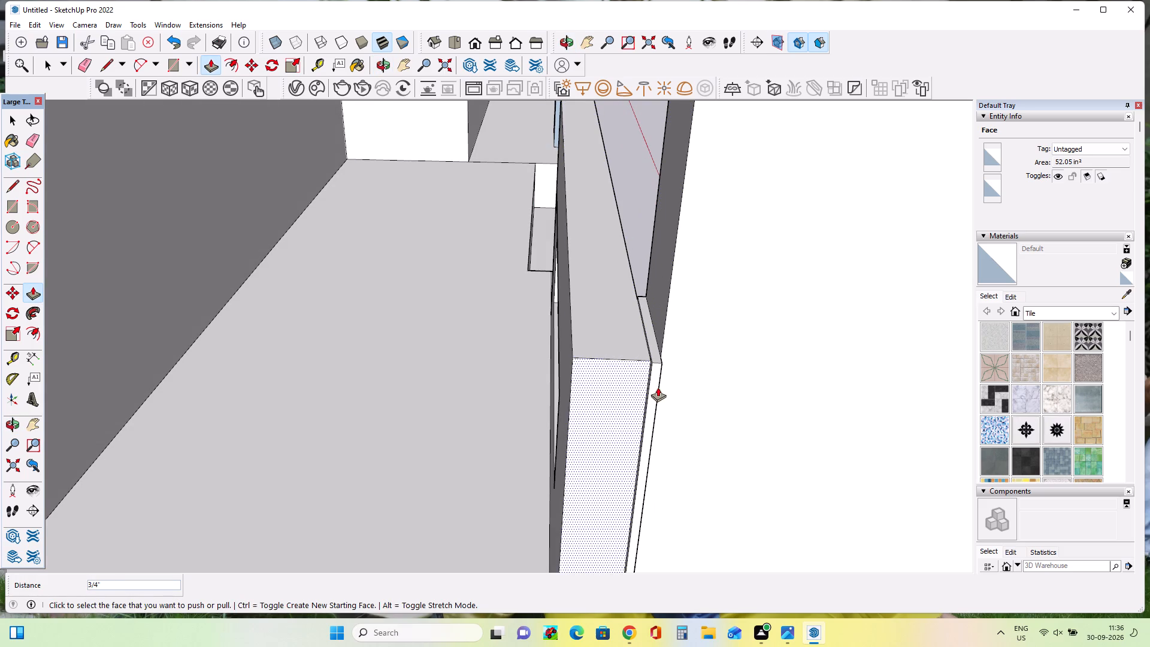
{"action": "left_click", "coordinate": [653, 395]}
{"action": "left_click", "coordinate": [641, 392]}
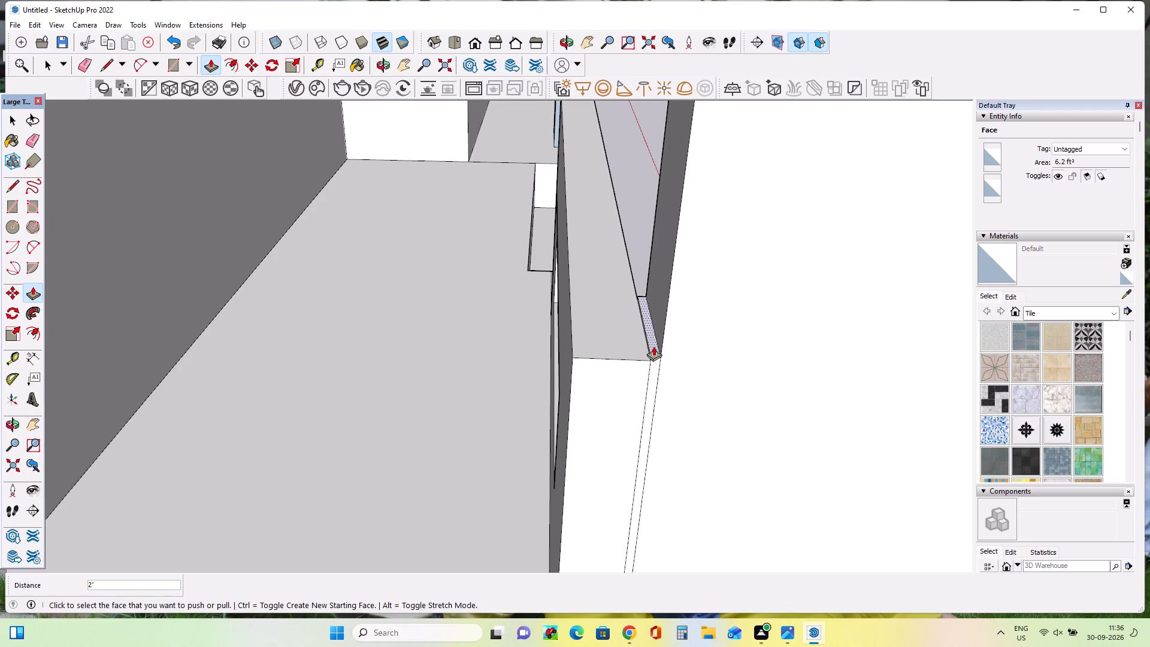
{"action": "left_click", "coordinate": [653, 346]}
{"action": "double_click", "coordinate": [618, 346]}
Erase the two leftover seam lines running down the side wall between the parapet end and the left pillar.
{"action": "scroll", "coordinate": [654, 315], "scroll_direction": "down", "scroll_amount": 3}
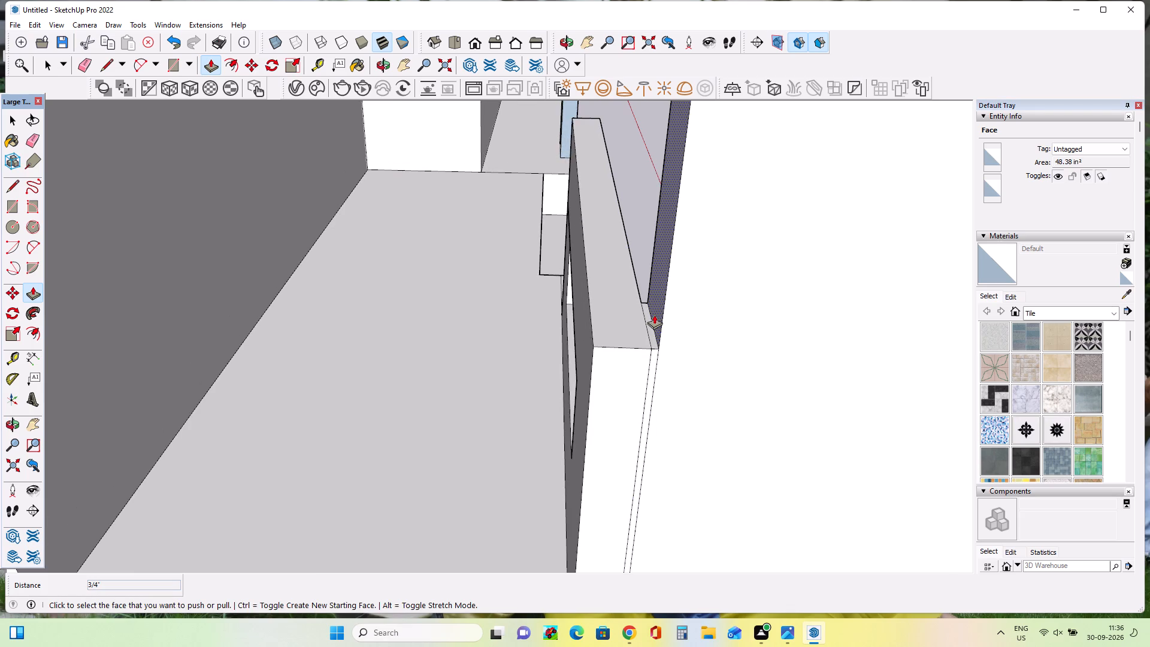
{"action": "scroll", "coordinate": [654, 315], "scroll_direction": "down", "scroll_amount": 18}
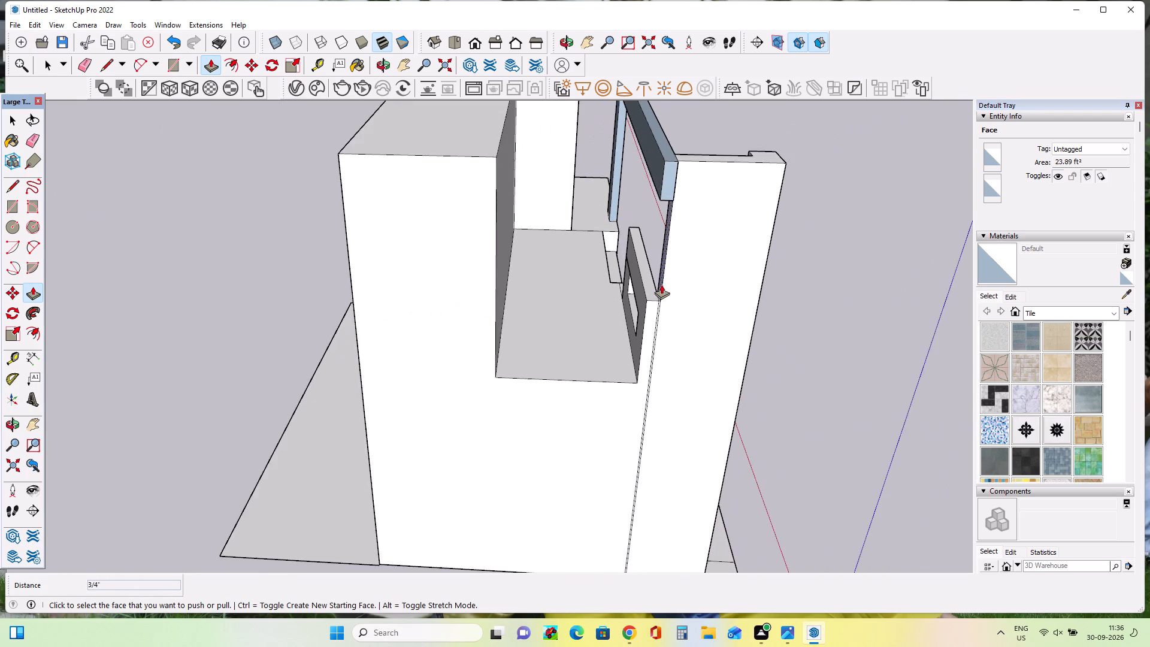
{"action": "scroll", "coordinate": [655, 331], "scroll_direction": "up", "scroll_amount": 4}
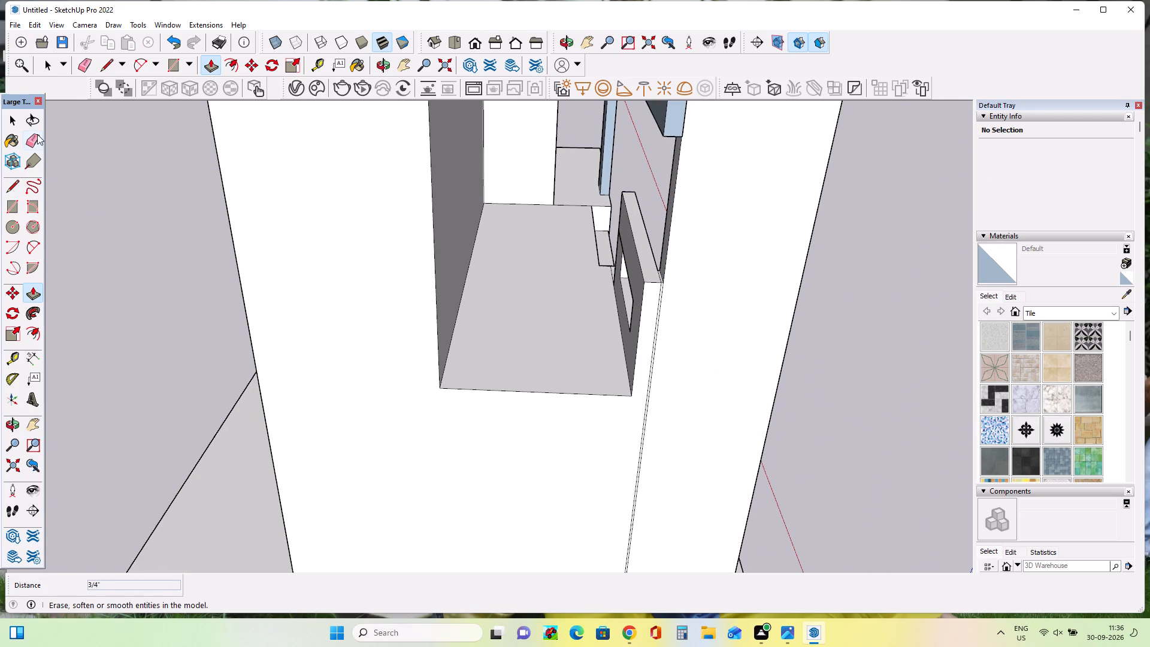
{"action": "left_click", "coordinate": [37, 134]}
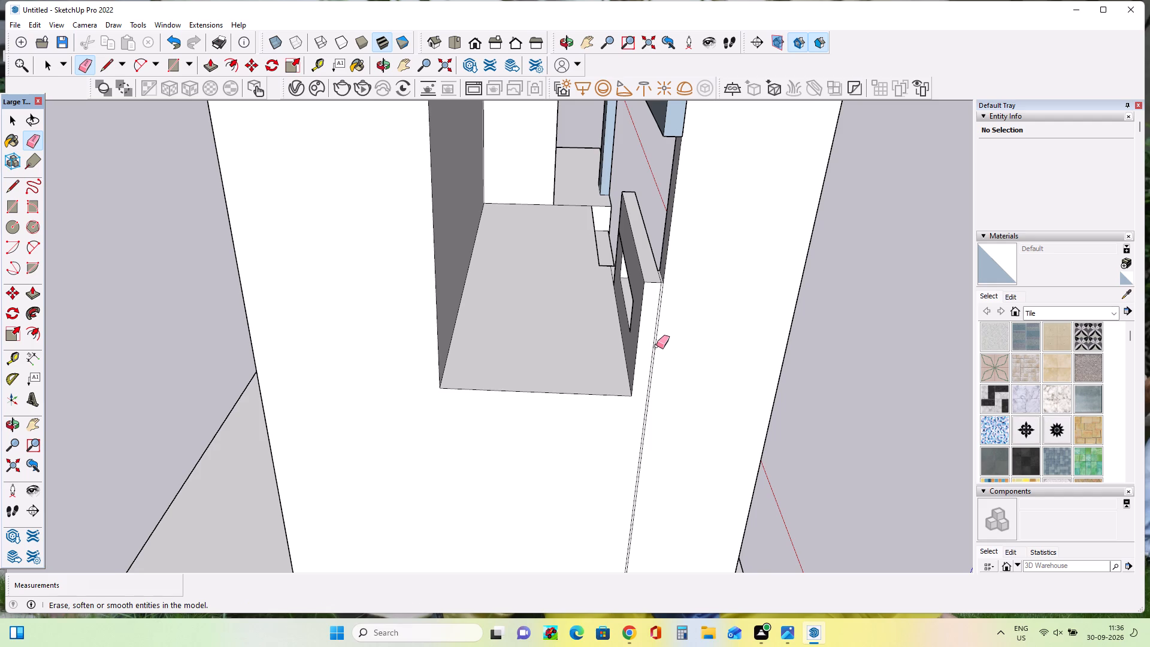
{"action": "left_click", "coordinate": [656, 346]}
{"action": "left_click", "coordinate": [653, 346]}
{"action": "scroll", "coordinate": [652, 340], "scroll_direction": "down", "scroll_amount": 4}
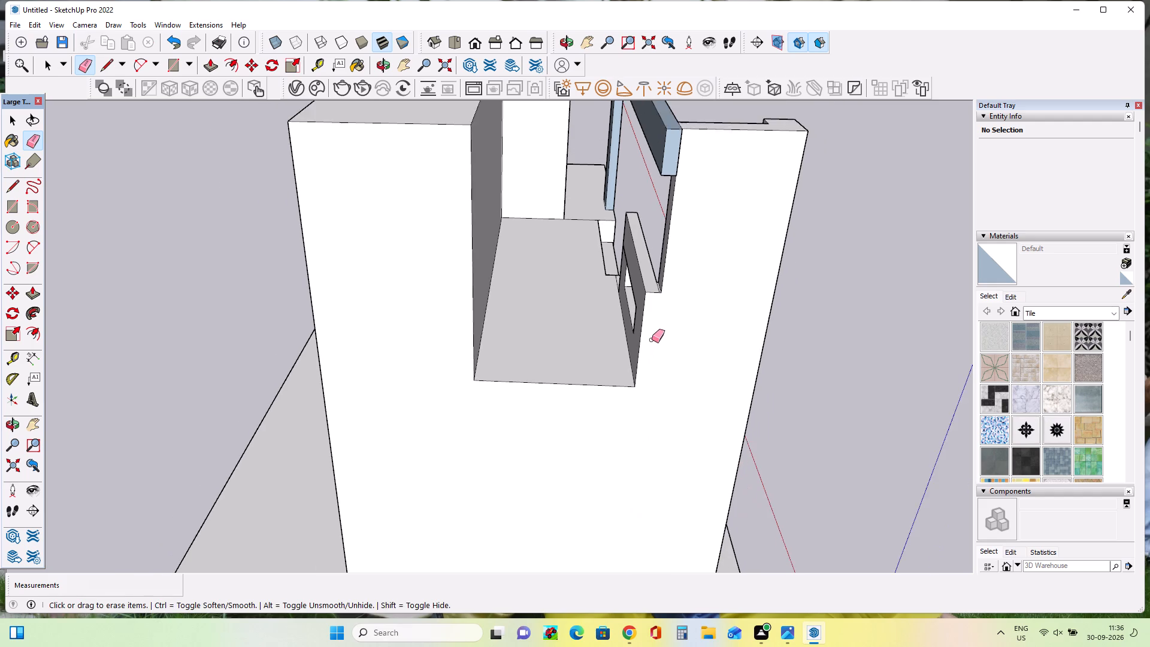
{"action": "scroll", "coordinate": [652, 340], "scroll_direction": "down", "scroll_amount": 5}
{"action": "middle_click_drag", "start_coordinate": [664, 362], "coordinate": [368, 256]}
{"action": "middle_click_drag", "start_coordinate": [658, 260], "coordinate": [644, 319]}
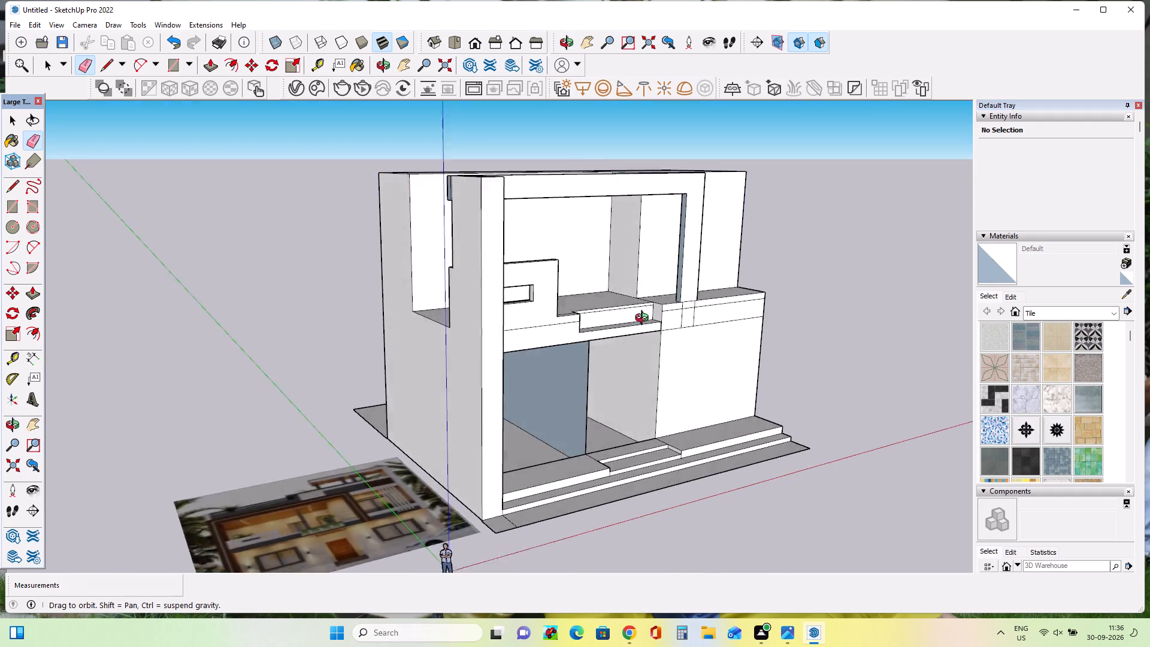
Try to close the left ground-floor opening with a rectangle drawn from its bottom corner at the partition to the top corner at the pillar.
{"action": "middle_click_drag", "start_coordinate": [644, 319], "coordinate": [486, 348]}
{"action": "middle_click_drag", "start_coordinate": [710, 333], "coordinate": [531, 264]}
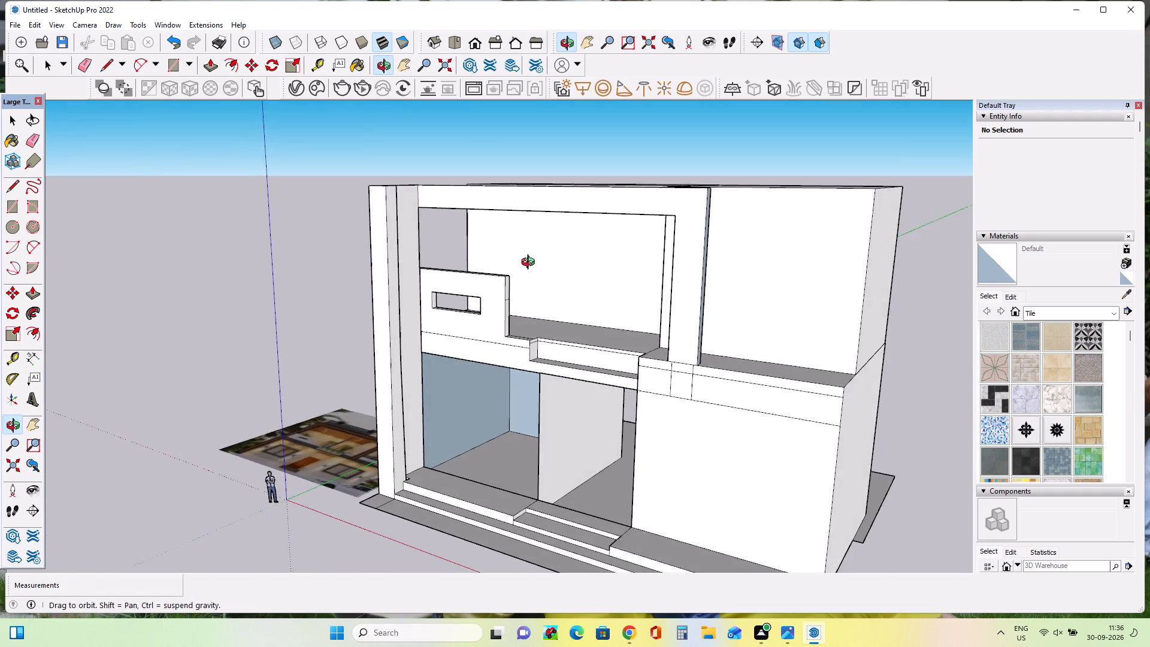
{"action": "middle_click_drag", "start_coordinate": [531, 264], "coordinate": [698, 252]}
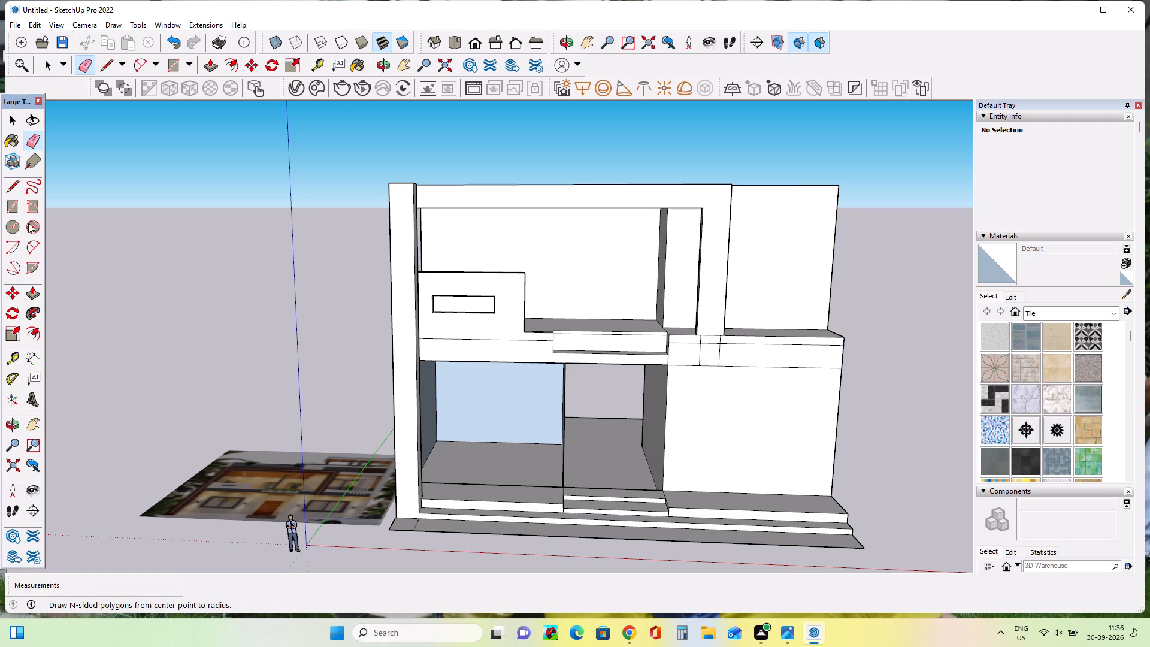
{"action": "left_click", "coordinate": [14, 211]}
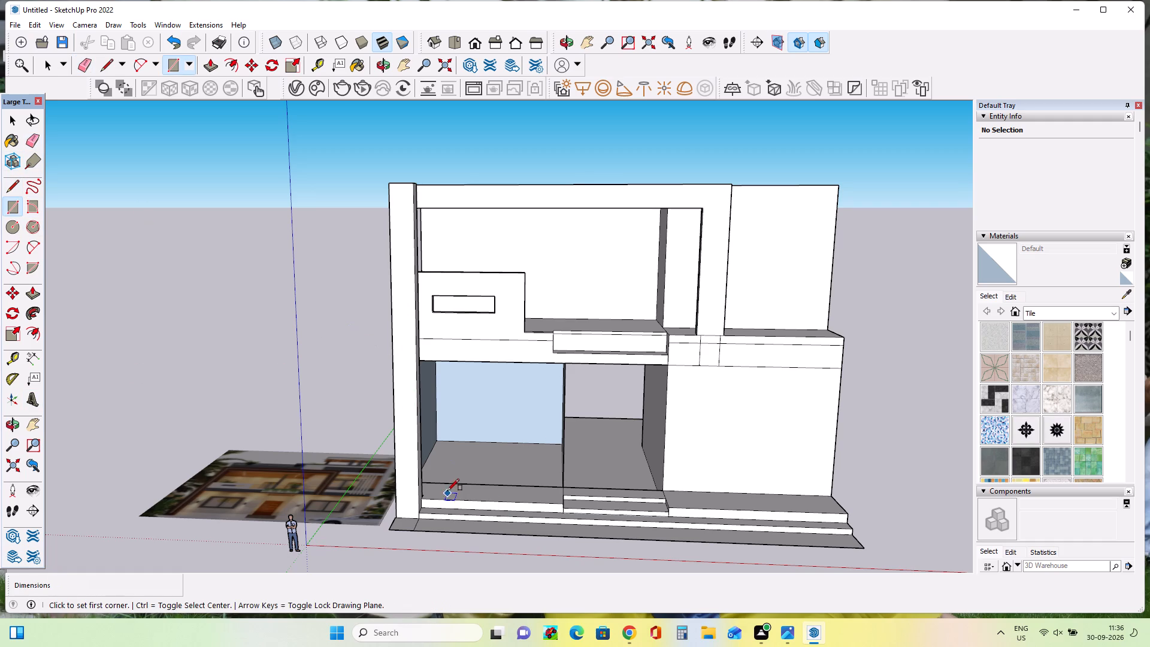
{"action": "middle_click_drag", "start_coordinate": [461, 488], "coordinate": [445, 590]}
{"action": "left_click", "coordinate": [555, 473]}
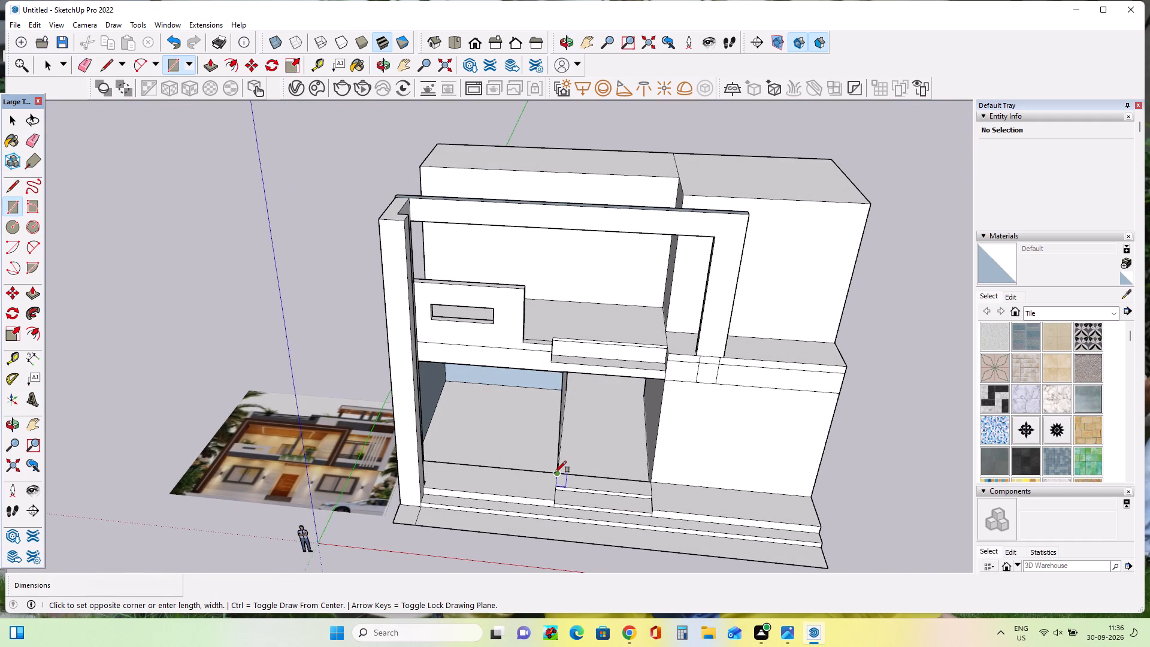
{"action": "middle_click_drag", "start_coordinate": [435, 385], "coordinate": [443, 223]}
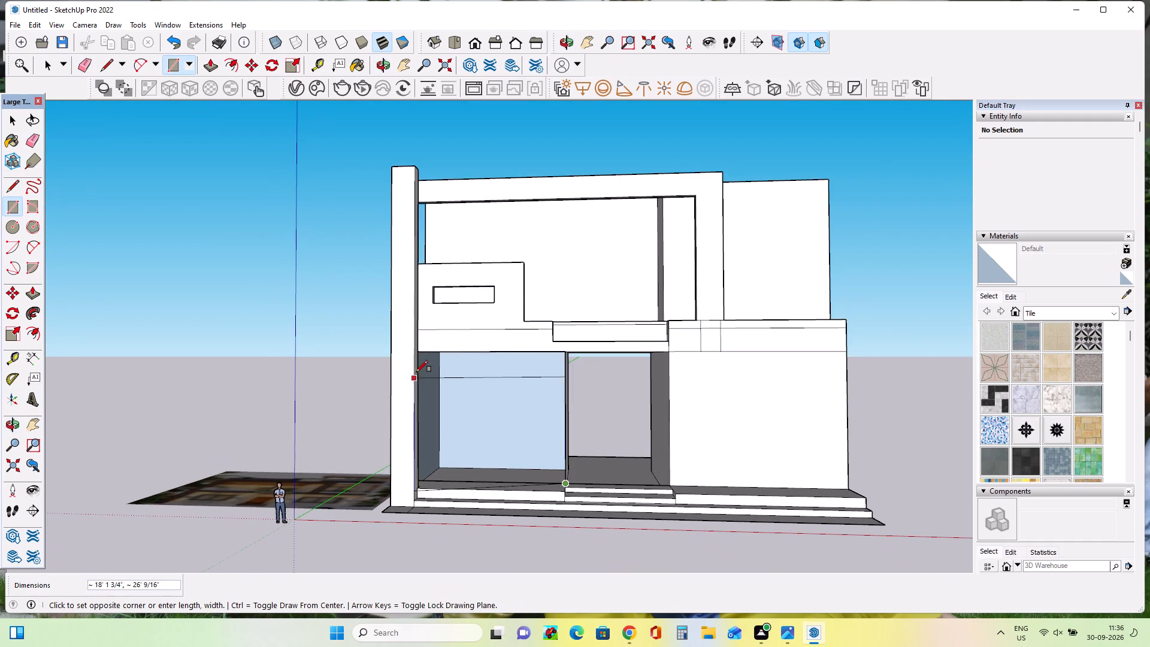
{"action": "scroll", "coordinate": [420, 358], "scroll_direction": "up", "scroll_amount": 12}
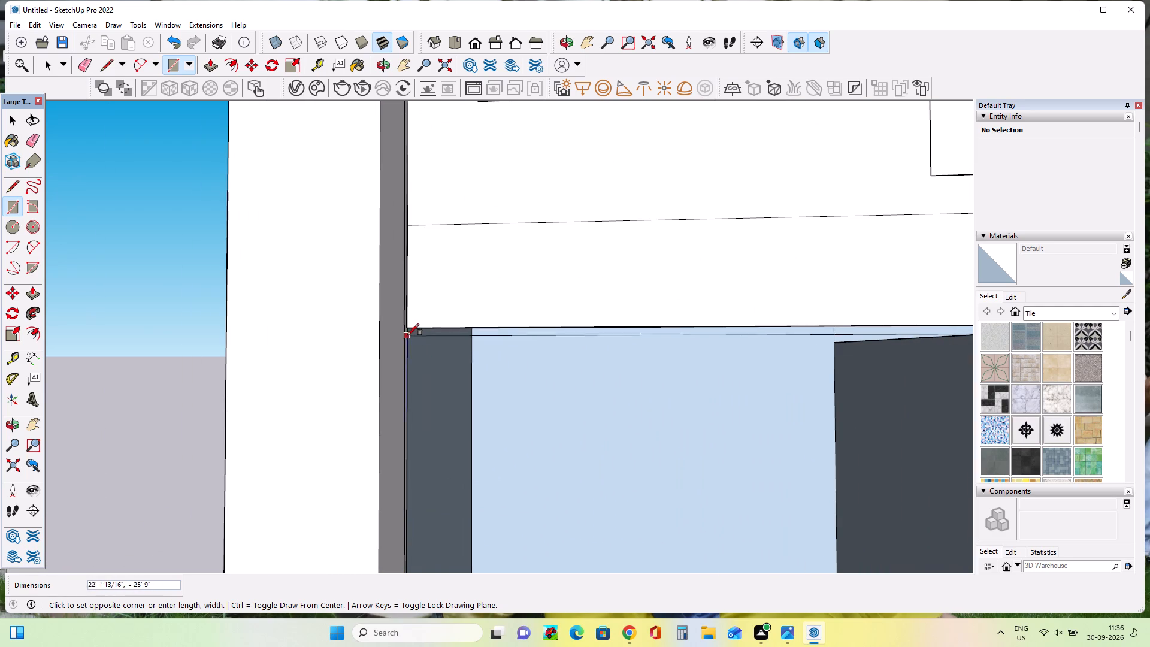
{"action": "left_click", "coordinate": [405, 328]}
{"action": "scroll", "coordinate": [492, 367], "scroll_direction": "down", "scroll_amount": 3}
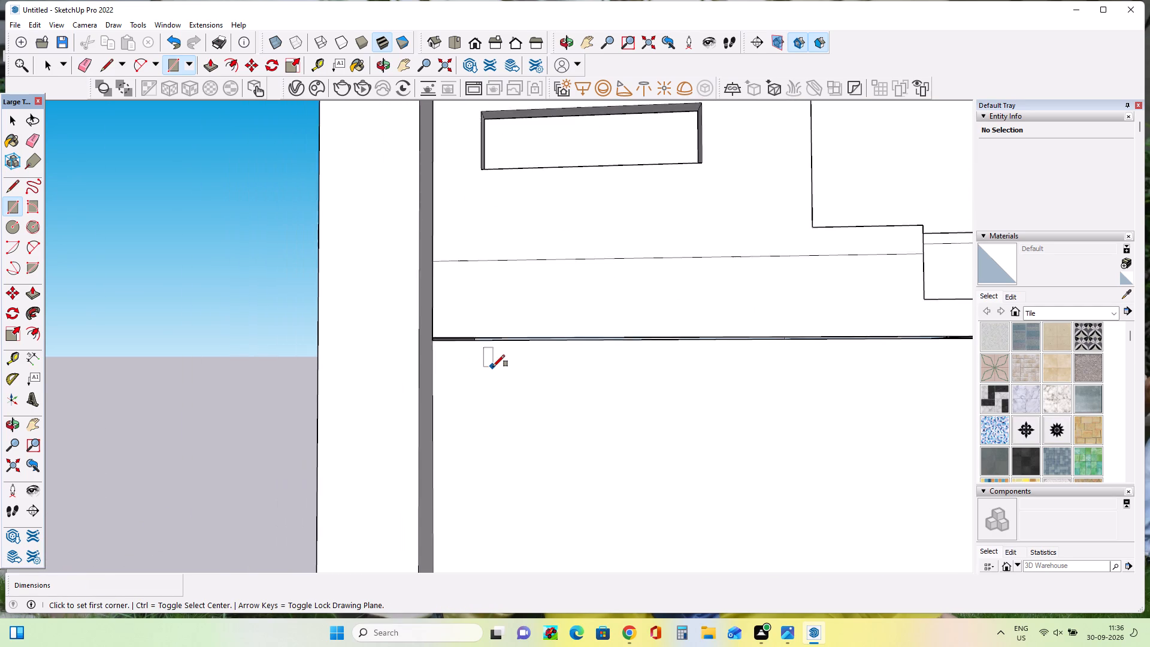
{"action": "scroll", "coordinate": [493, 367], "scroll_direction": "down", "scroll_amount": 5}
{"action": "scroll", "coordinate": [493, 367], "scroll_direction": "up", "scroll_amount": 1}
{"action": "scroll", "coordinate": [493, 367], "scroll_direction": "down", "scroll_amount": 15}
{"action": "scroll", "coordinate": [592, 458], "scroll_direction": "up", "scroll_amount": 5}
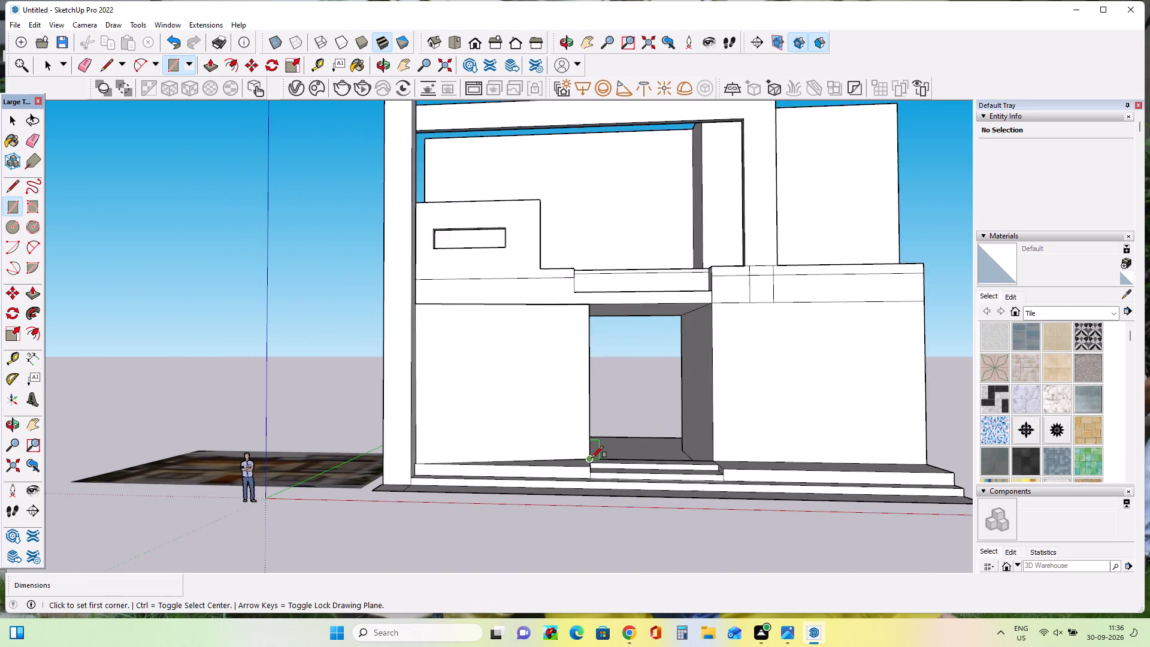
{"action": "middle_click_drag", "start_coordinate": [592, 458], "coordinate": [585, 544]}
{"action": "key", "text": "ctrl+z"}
Push/Pull the back wall of the left ground-floor bay forward by 9' 1 3/8".
{"action": "middle_click_drag", "start_coordinate": [585, 432], "coordinate": [582, 458]}
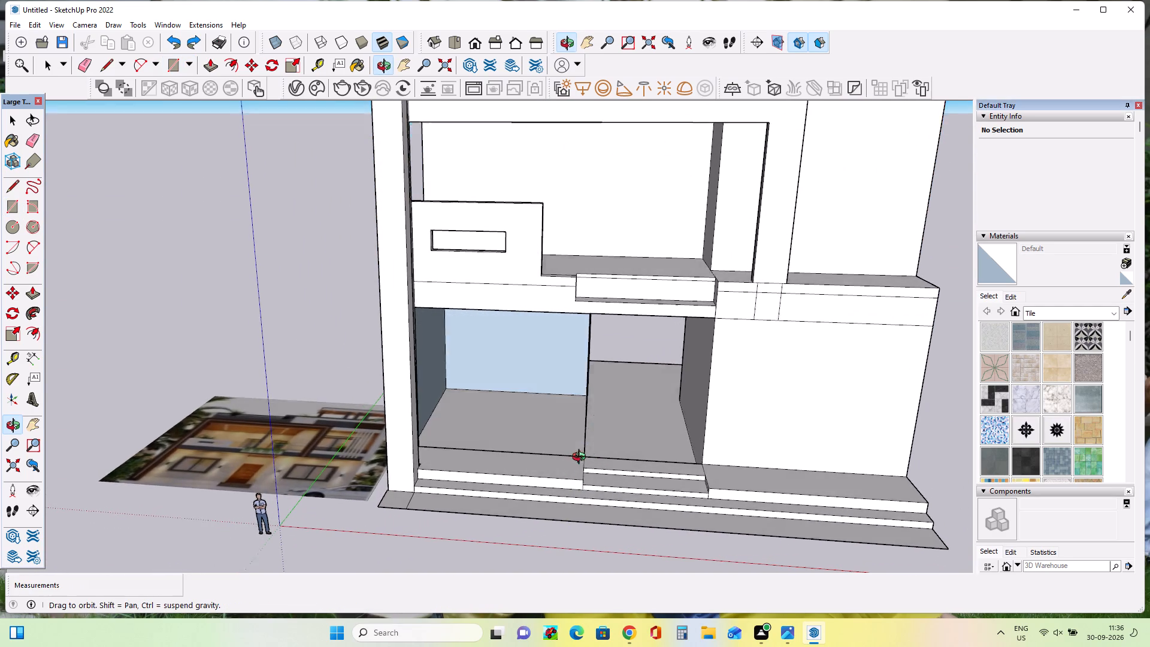
{"action": "middle_click_drag", "start_coordinate": [582, 458], "coordinate": [570, 505]}
{"action": "middle_click_drag", "start_coordinate": [579, 455], "coordinate": [443, 443]}
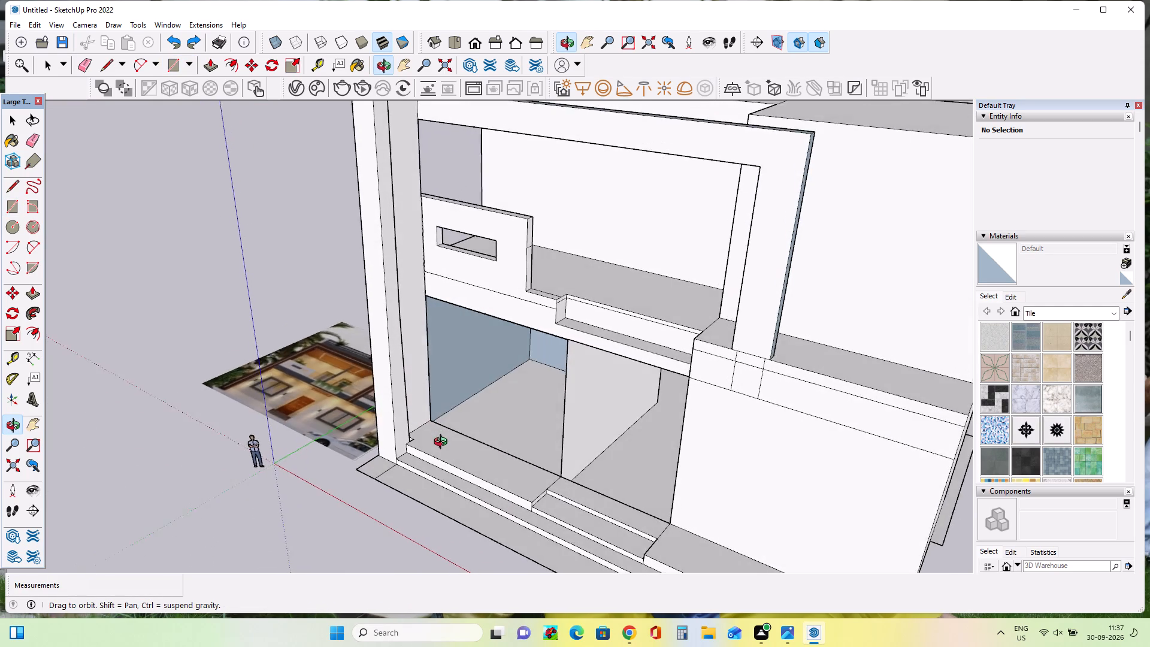
{"action": "middle_click_drag", "start_coordinate": [443, 443], "coordinate": [474, 388]}
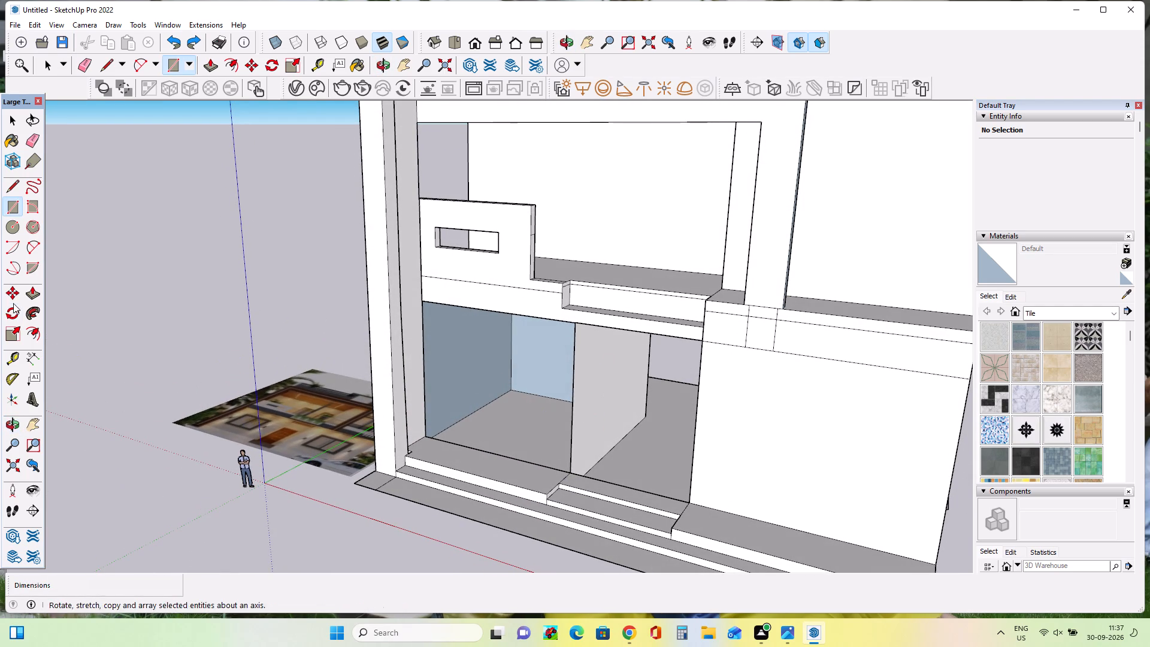
{"action": "left_click", "coordinate": [35, 292]}
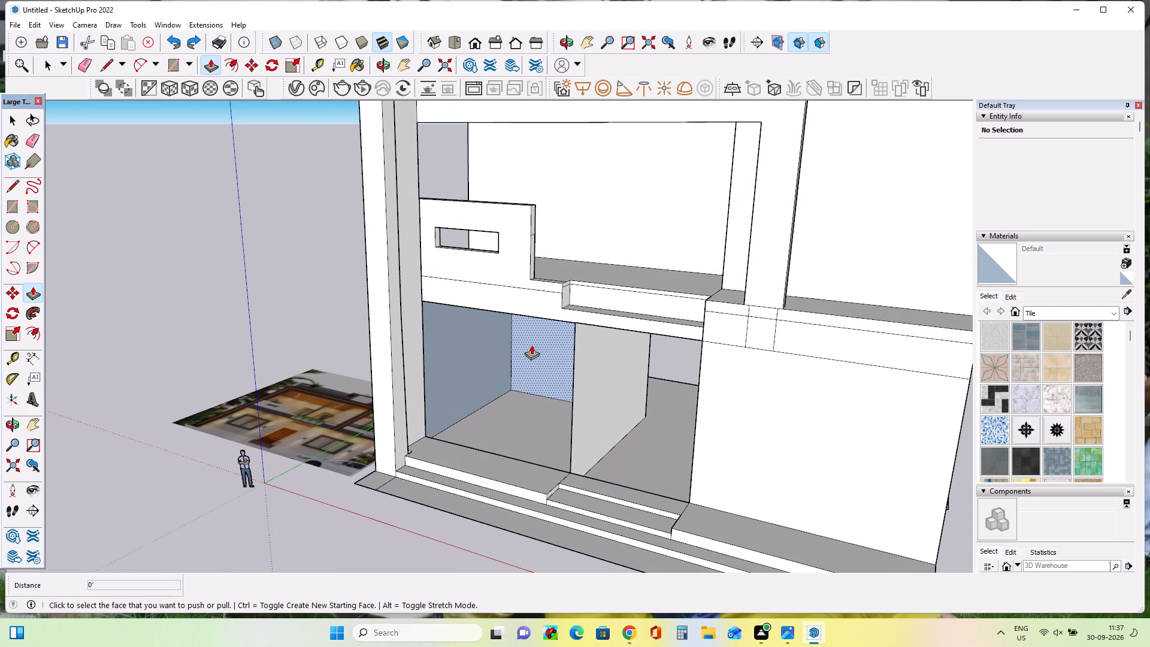
{"action": "left_click", "coordinate": [531, 345]}
{"action": "left_click", "coordinate": [522, 381]}
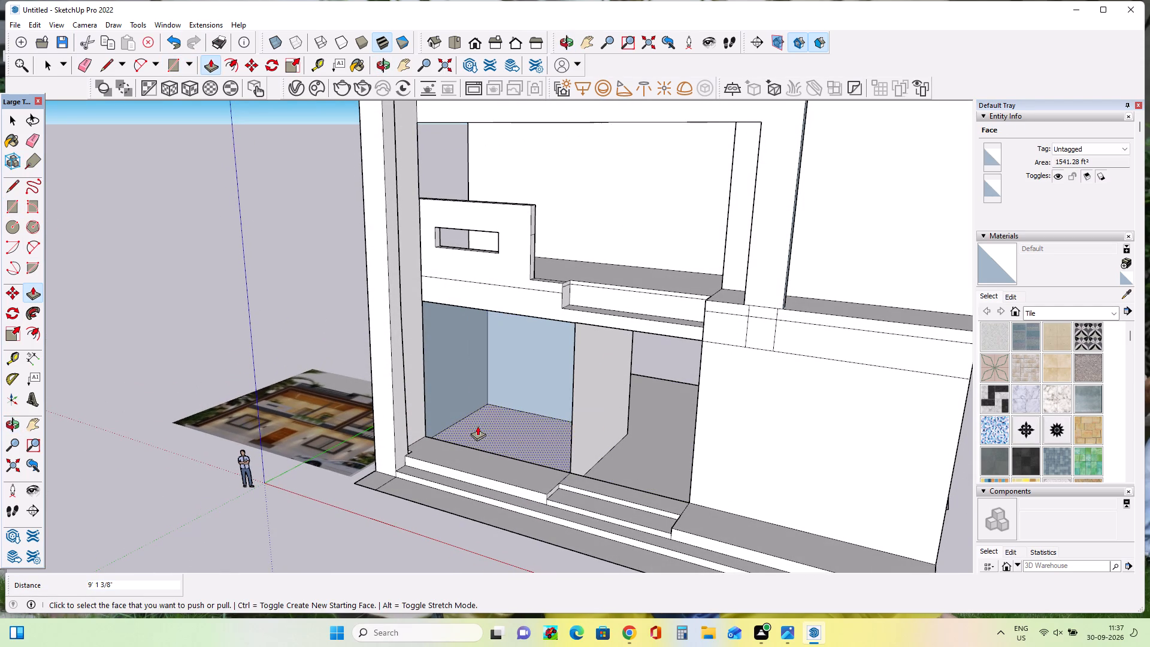
{"action": "left_click", "coordinate": [544, 369]}
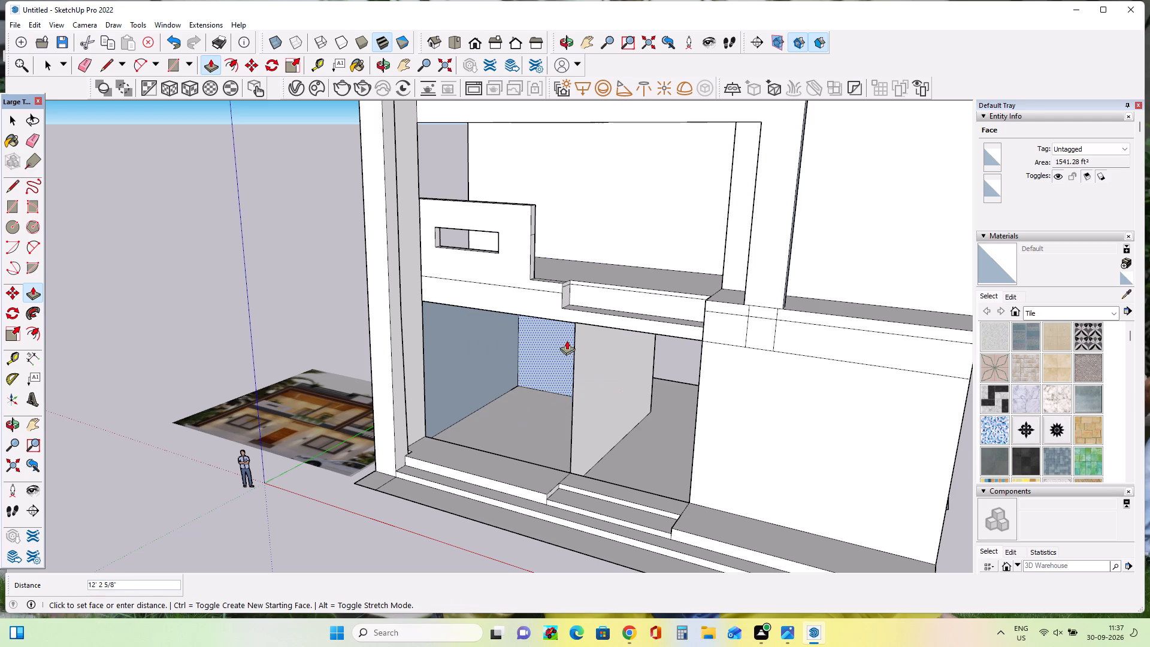
{"action": "key", "text": "Escape"}
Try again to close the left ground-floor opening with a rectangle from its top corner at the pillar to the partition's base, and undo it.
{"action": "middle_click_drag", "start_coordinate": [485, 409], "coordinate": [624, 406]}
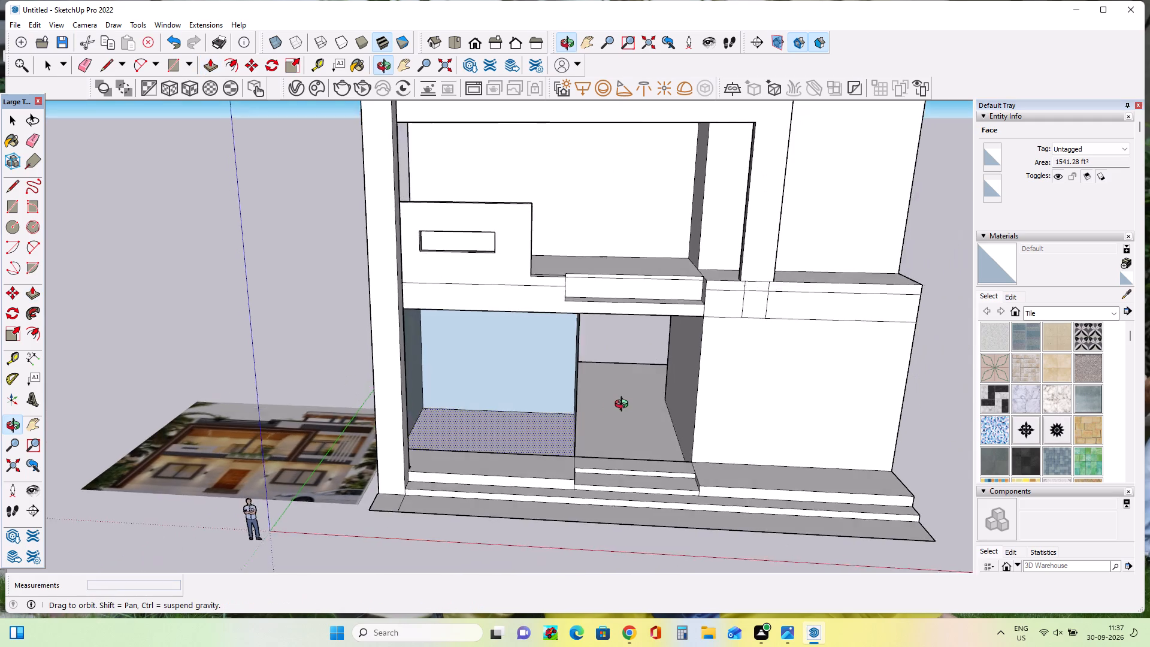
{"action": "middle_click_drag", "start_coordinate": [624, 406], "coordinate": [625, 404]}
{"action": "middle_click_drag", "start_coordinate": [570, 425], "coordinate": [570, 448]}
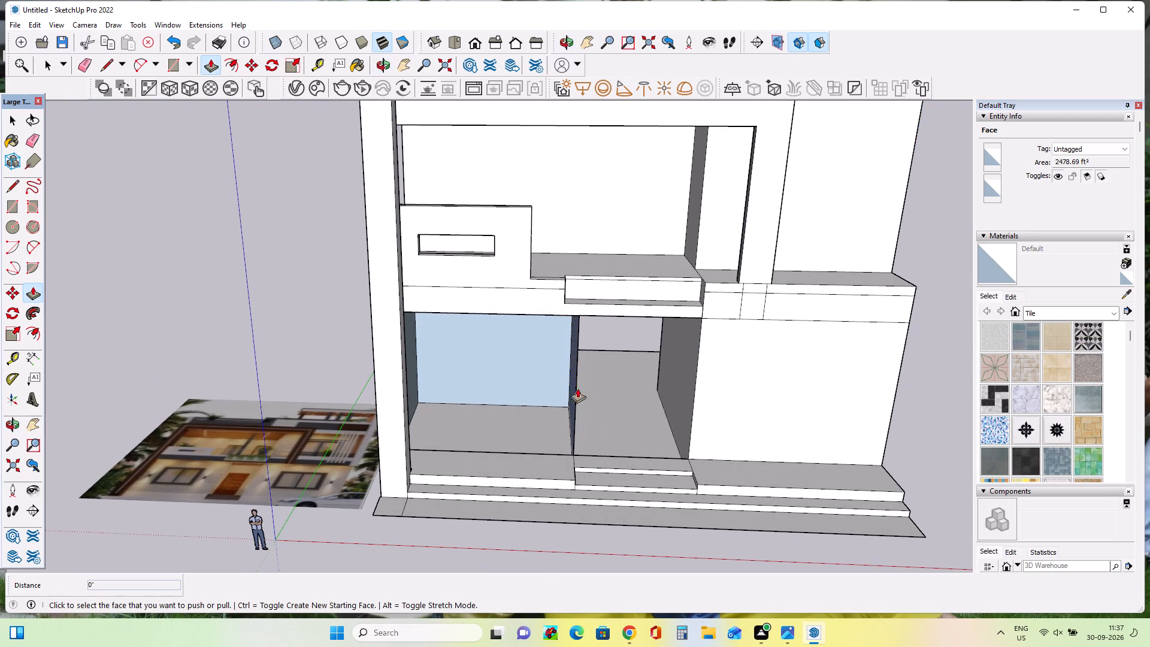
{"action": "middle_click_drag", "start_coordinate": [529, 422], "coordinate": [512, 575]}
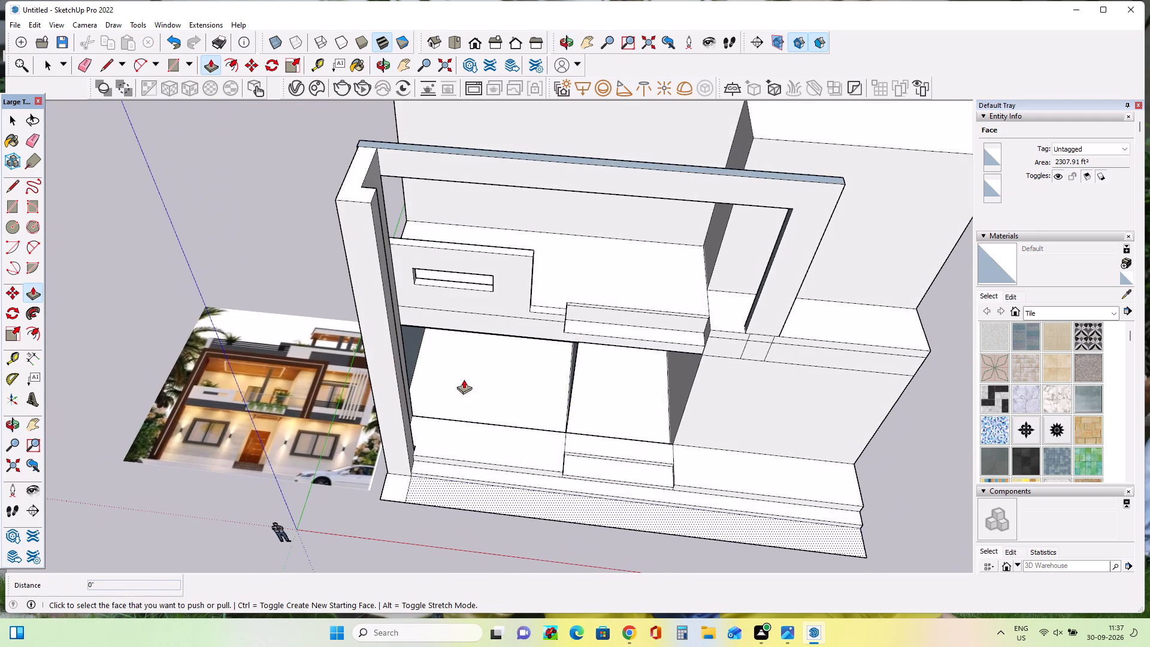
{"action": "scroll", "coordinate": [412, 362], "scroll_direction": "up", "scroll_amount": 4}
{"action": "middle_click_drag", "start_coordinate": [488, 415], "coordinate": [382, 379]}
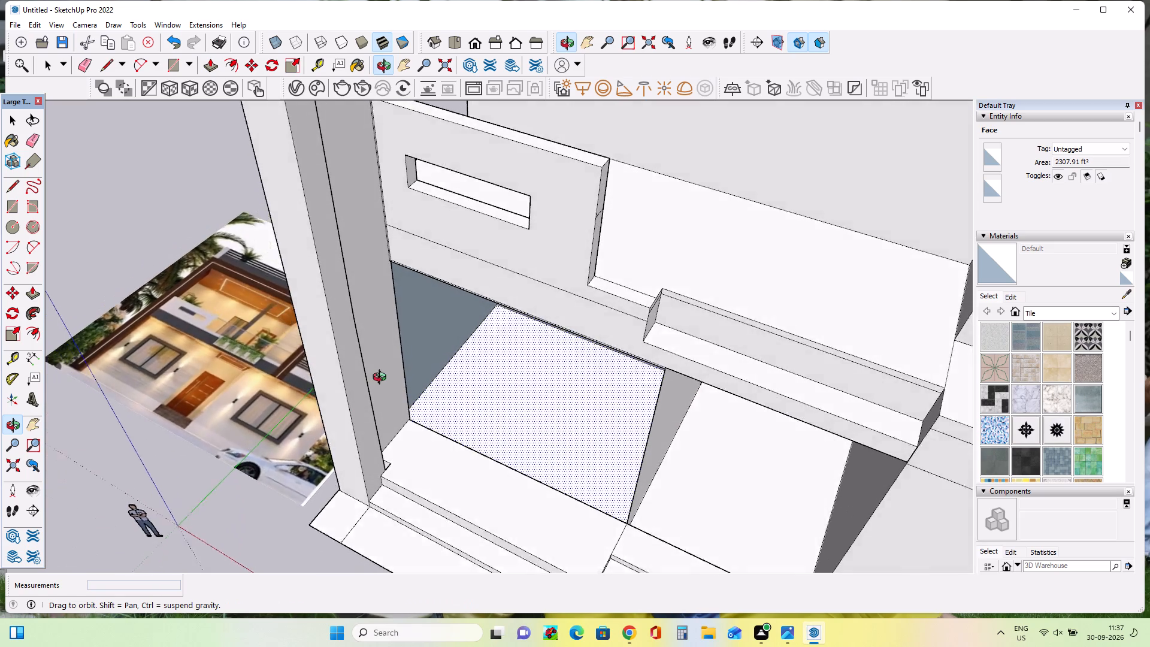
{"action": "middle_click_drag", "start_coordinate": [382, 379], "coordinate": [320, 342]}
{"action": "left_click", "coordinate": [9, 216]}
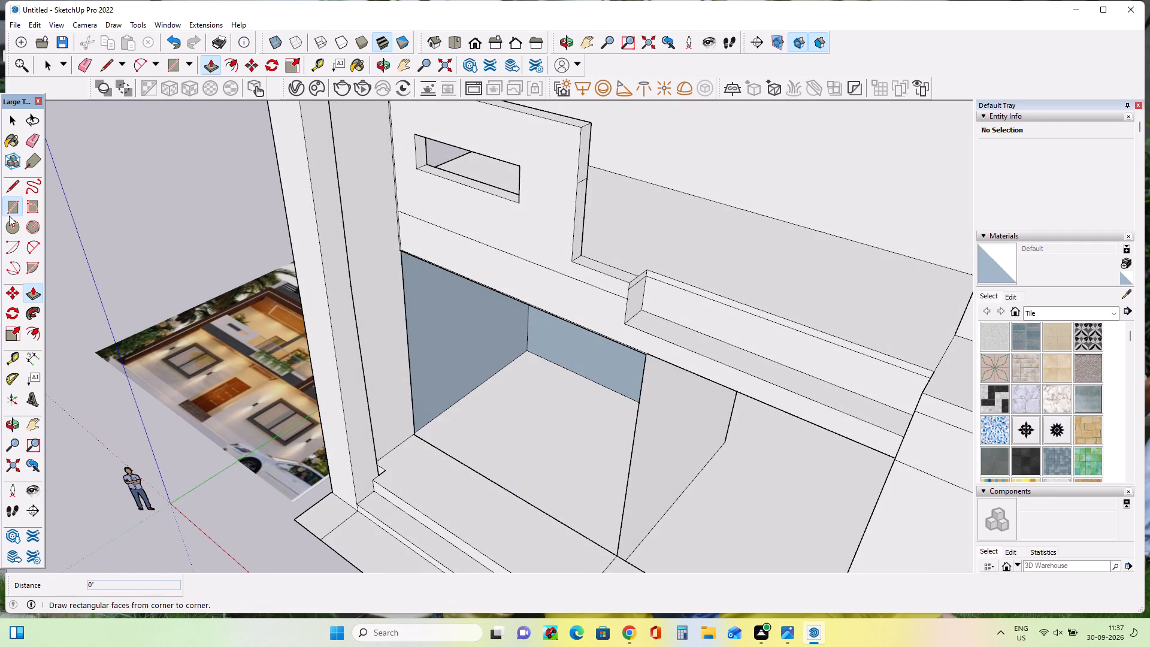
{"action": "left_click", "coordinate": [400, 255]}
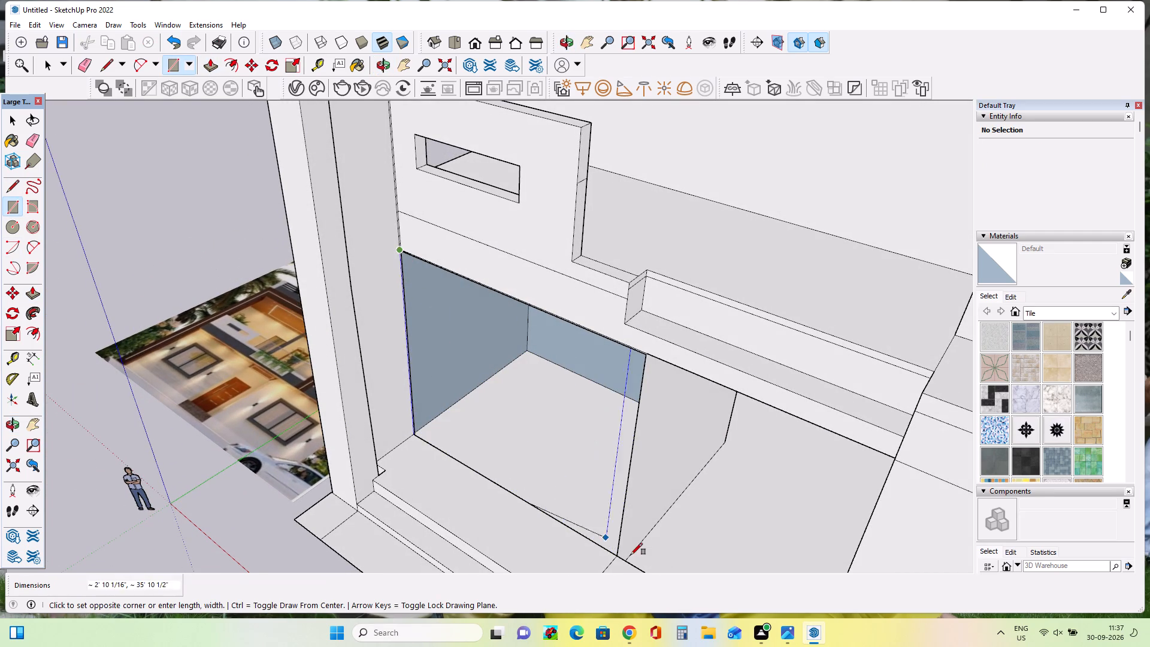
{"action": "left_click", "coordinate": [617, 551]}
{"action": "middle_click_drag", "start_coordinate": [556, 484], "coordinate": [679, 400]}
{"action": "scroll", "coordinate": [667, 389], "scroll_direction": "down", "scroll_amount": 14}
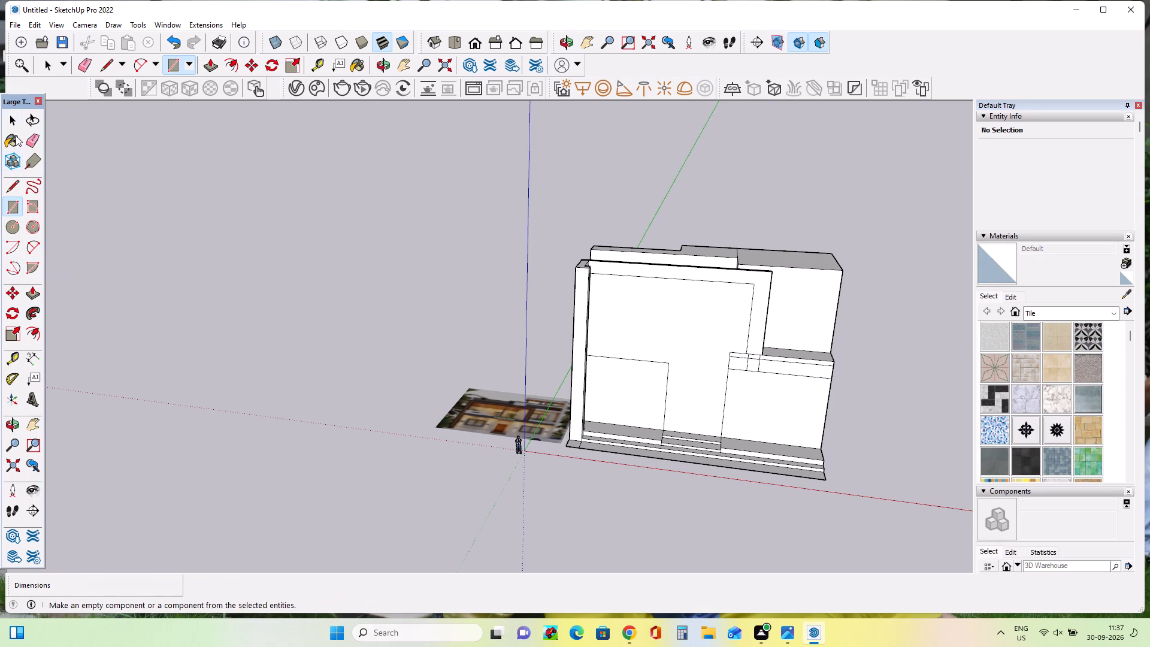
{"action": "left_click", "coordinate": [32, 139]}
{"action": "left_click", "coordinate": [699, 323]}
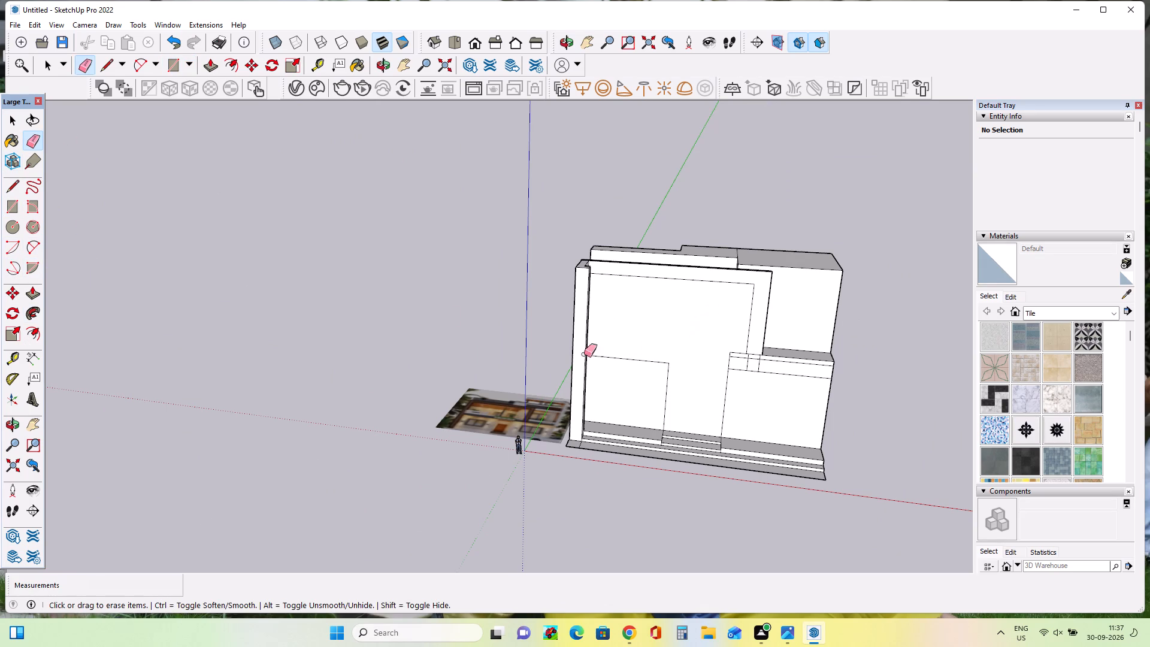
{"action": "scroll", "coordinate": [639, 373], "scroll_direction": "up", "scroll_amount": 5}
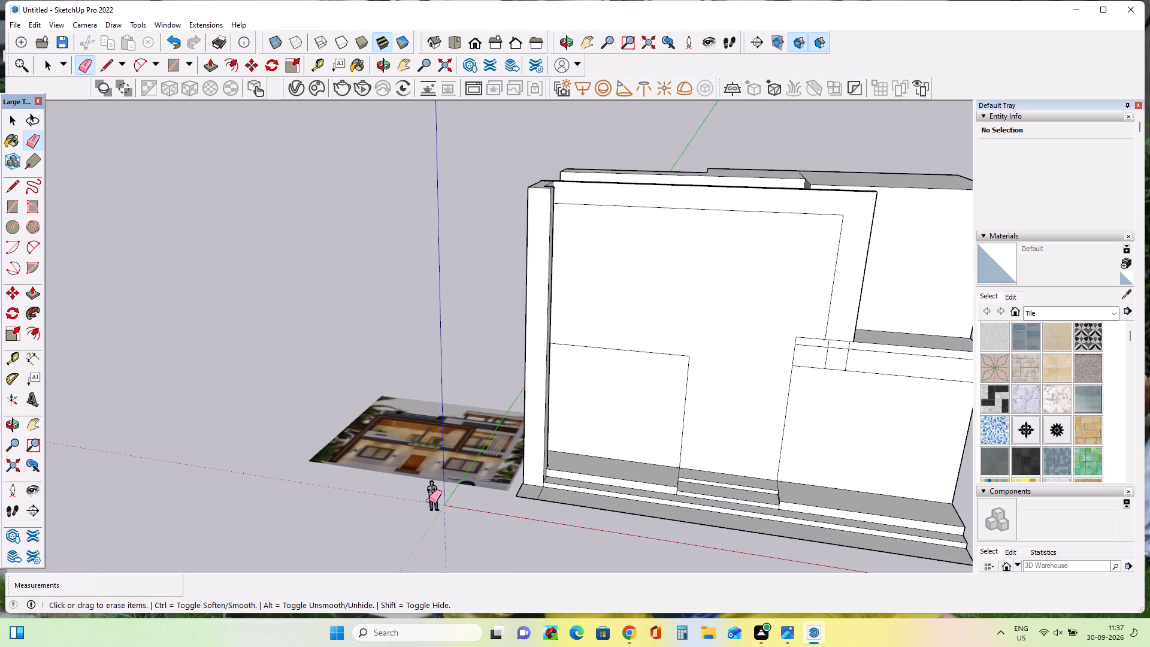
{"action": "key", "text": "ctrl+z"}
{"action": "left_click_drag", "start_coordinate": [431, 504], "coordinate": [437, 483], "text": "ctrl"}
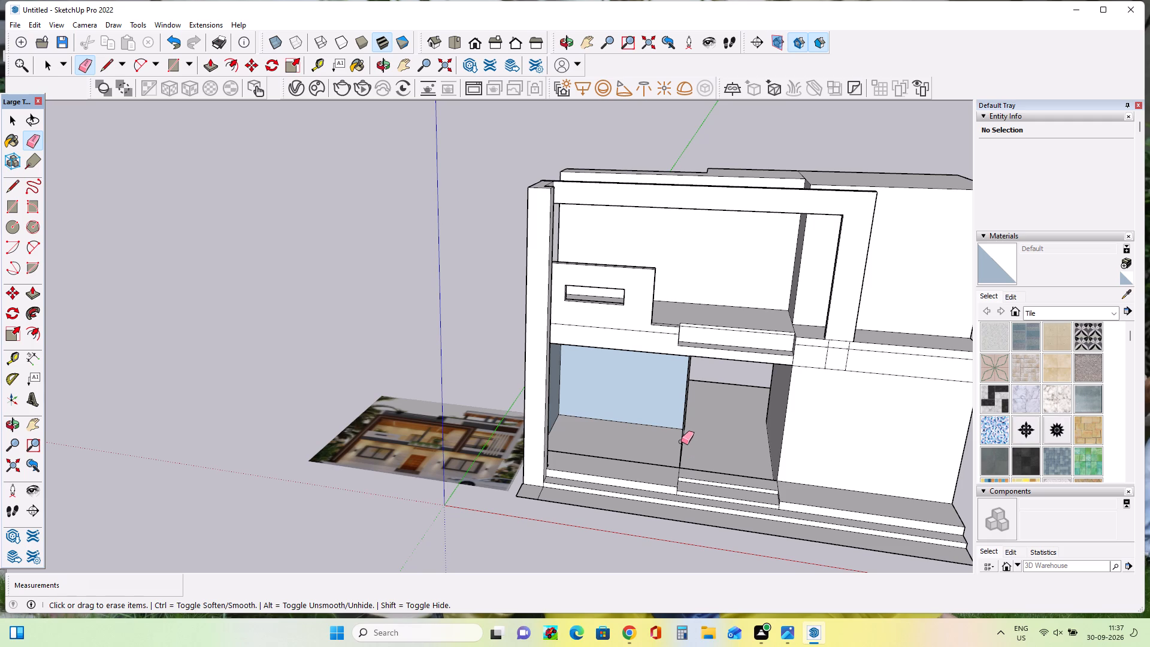
Examine the villa's front openings, left side wall and pillar from around the building.
{"action": "middle_click_drag", "start_coordinate": [681, 442], "coordinate": [601, 394]}
{"action": "middle_click", "coordinate": [599, 392]}
{"action": "middle_click_drag", "start_coordinate": [650, 425], "coordinate": [707, 472]}
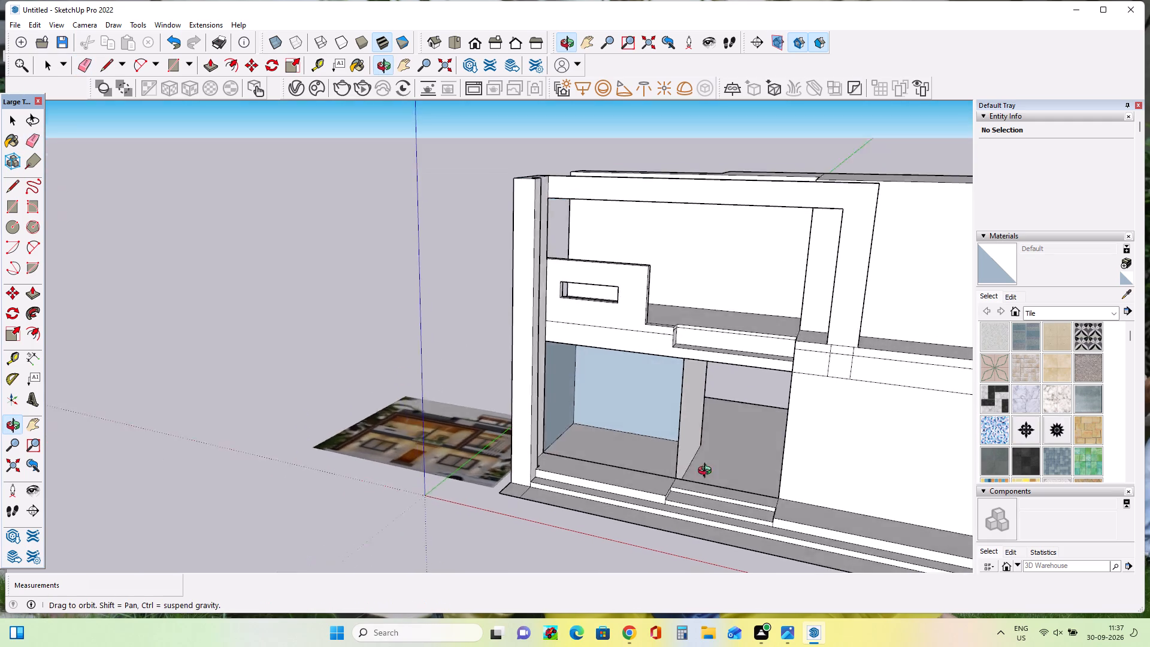
{"action": "middle_click_drag", "start_coordinate": [707, 472], "coordinate": [843, 455]}
{"action": "middle_click_drag", "start_coordinate": [601, 395], "coordinate": [686, 437]}
{"action": "middle_click_drag", "start_coordinate": [828, 448], "coordinate": [1076, 402]}
{"action": "middle_click_drag", "start_coordinate": [568, 367], "coordinate": [733, 400]}
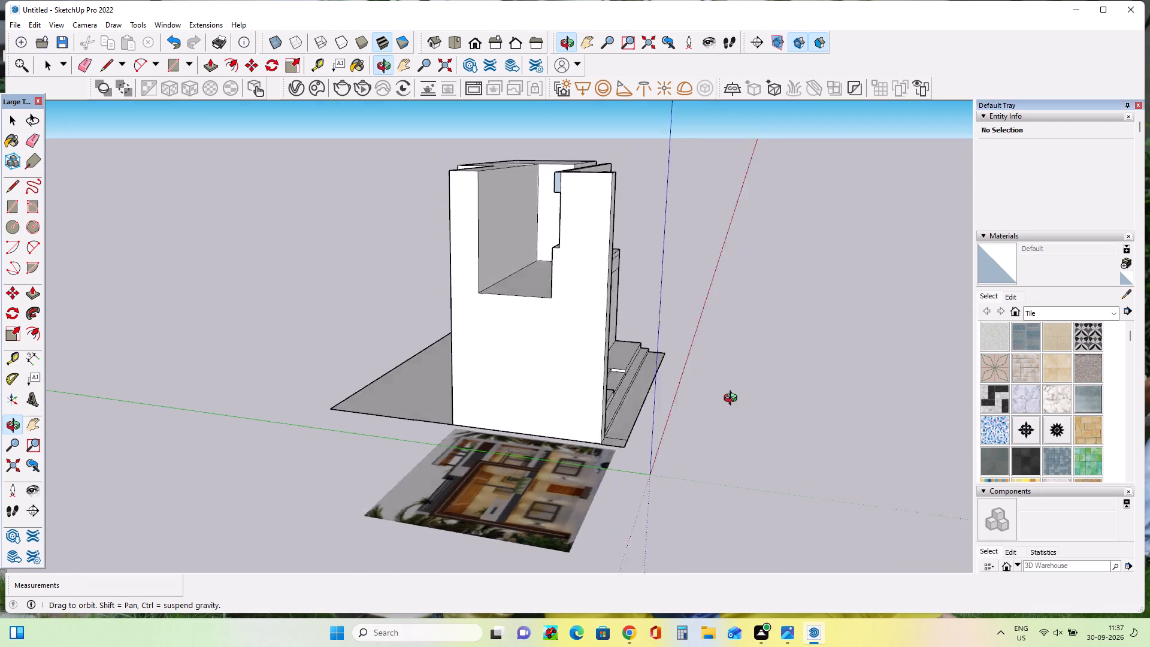
{"action": "middle_click_drag", "start_coordinate": [733, 400], "coordinate": [1012, 362]}
{"action": "middle_click_drag", "start_coordinate": [560, 356], "coordinate": [150, 393]}
{"action": "middle_click_drag", "start_coordinate": [494, 376], "coordinate": [0, 413]}
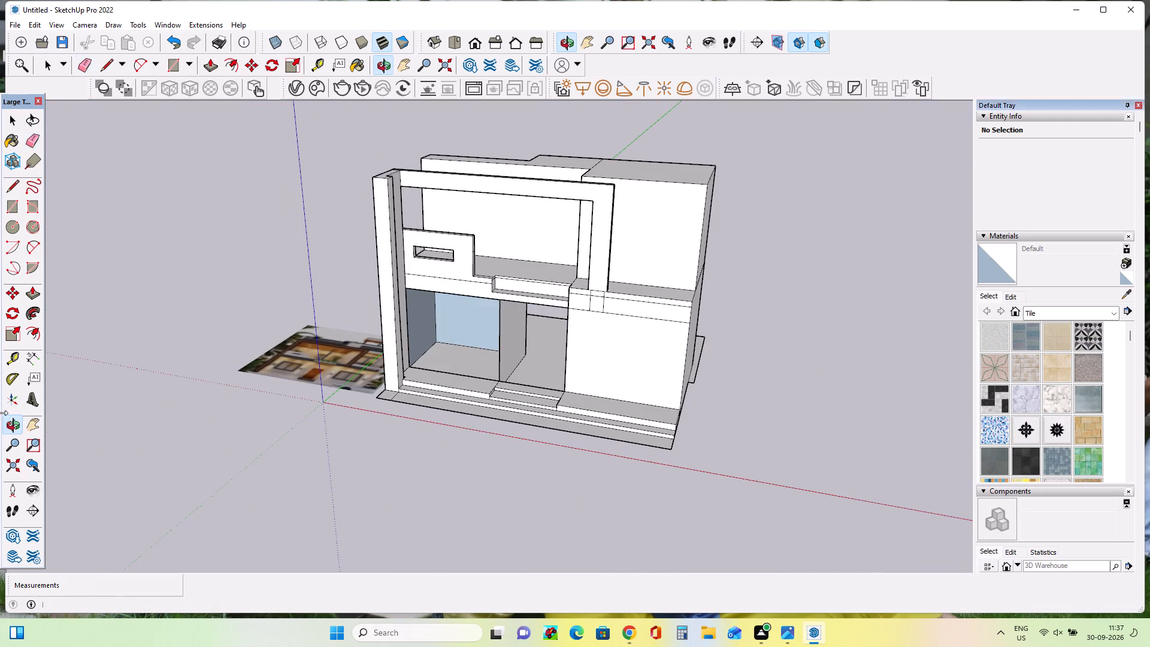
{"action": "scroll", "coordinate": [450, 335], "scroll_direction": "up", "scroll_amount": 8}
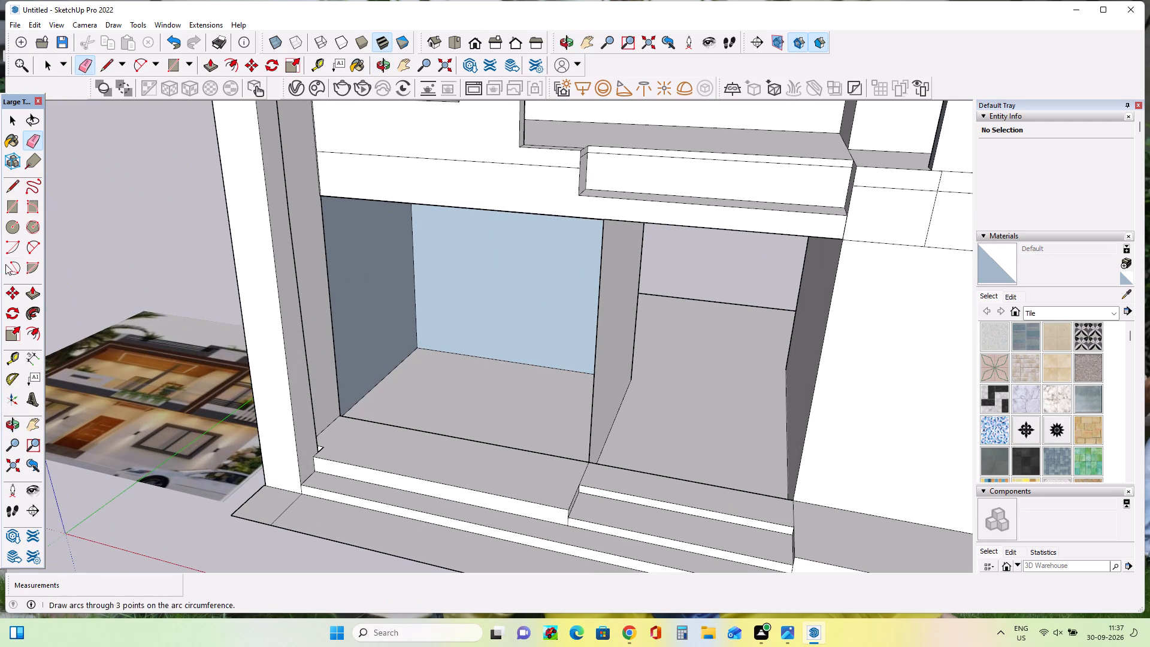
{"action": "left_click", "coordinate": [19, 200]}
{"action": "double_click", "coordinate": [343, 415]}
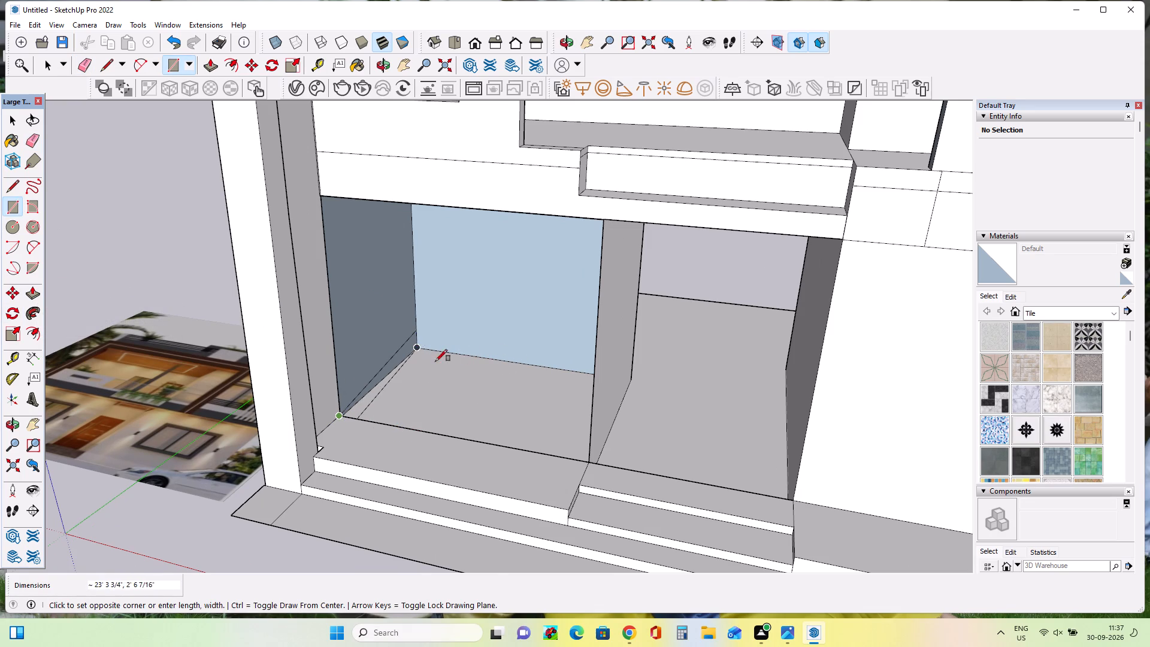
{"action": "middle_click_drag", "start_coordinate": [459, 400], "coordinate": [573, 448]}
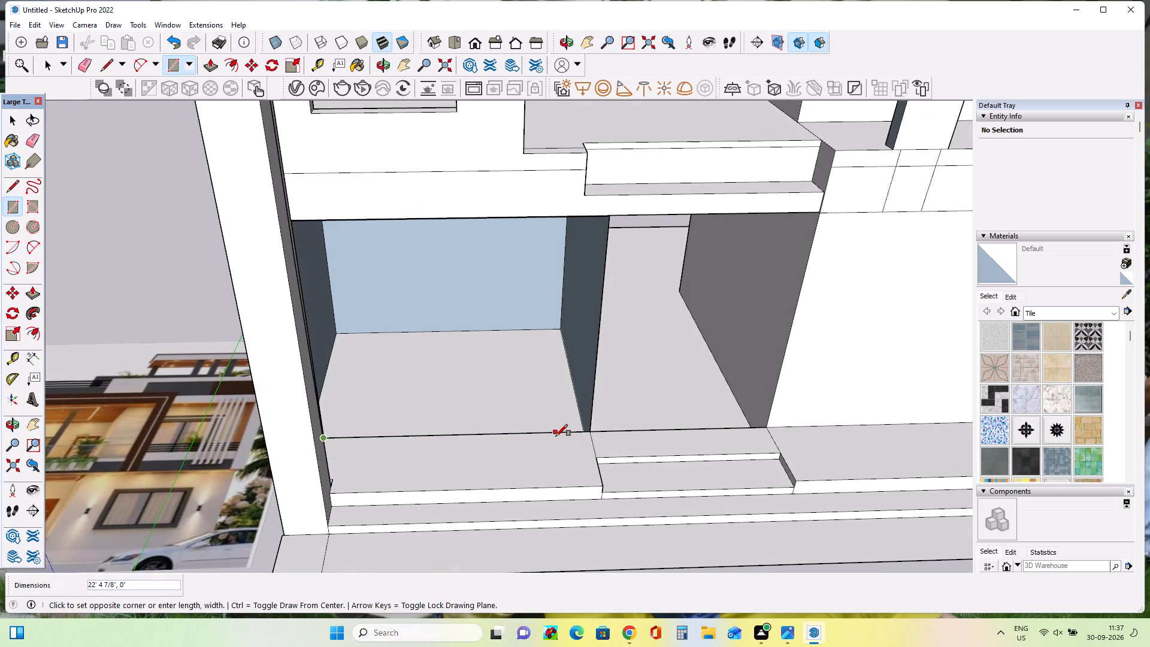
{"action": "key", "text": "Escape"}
Push/Pull the floor face of the left ground-floor bay by 11 5/8".
{"action": "left_click", "coordinate": [38, 291]}
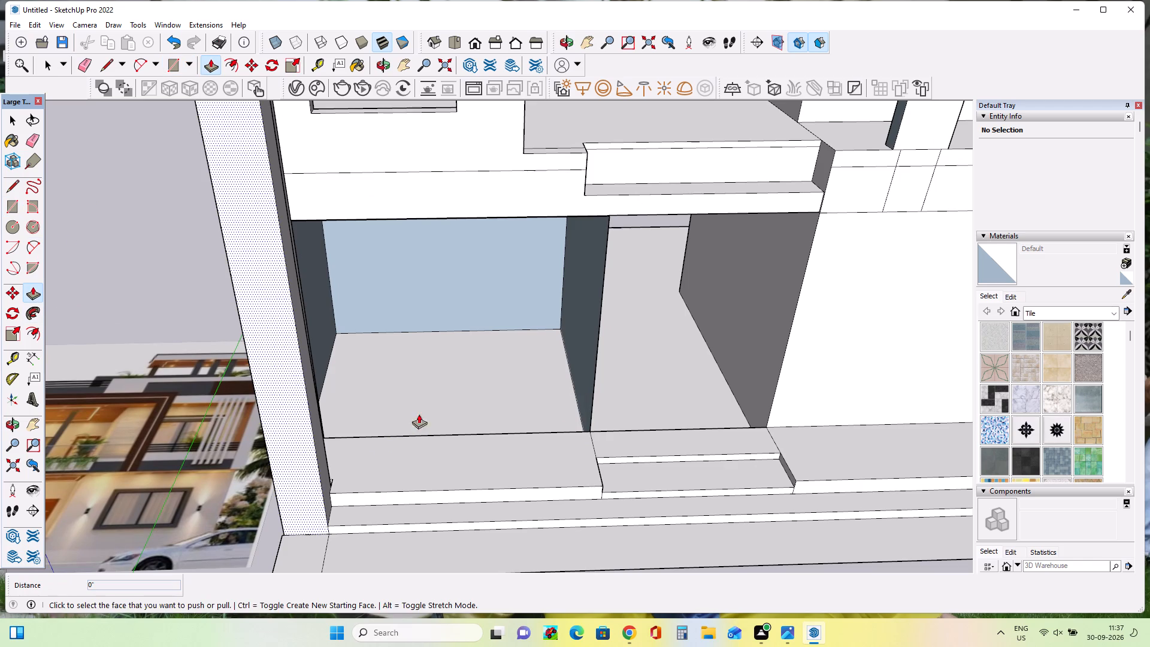
{"action": "left_click", "coordinate": [474, 406]}
{"action": "left_click", "coordinate": [476, 349]}
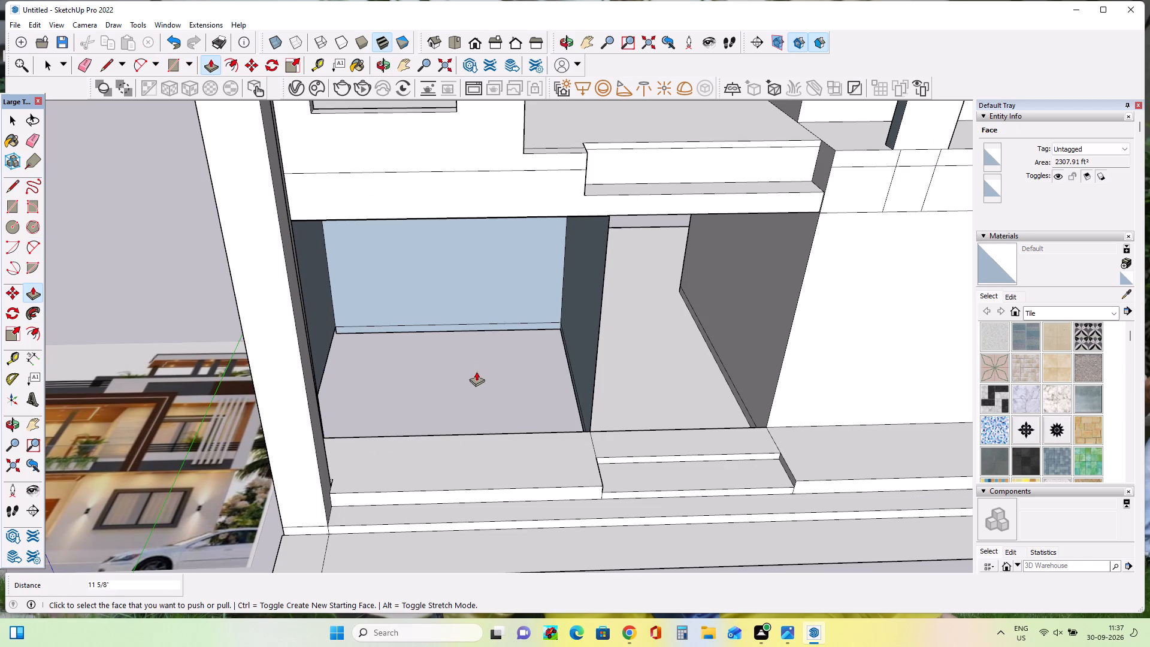
{"action": "left_click", "coordinate": [477, 377]}
{"action": "left_click", "coordinate": [454, 362]}
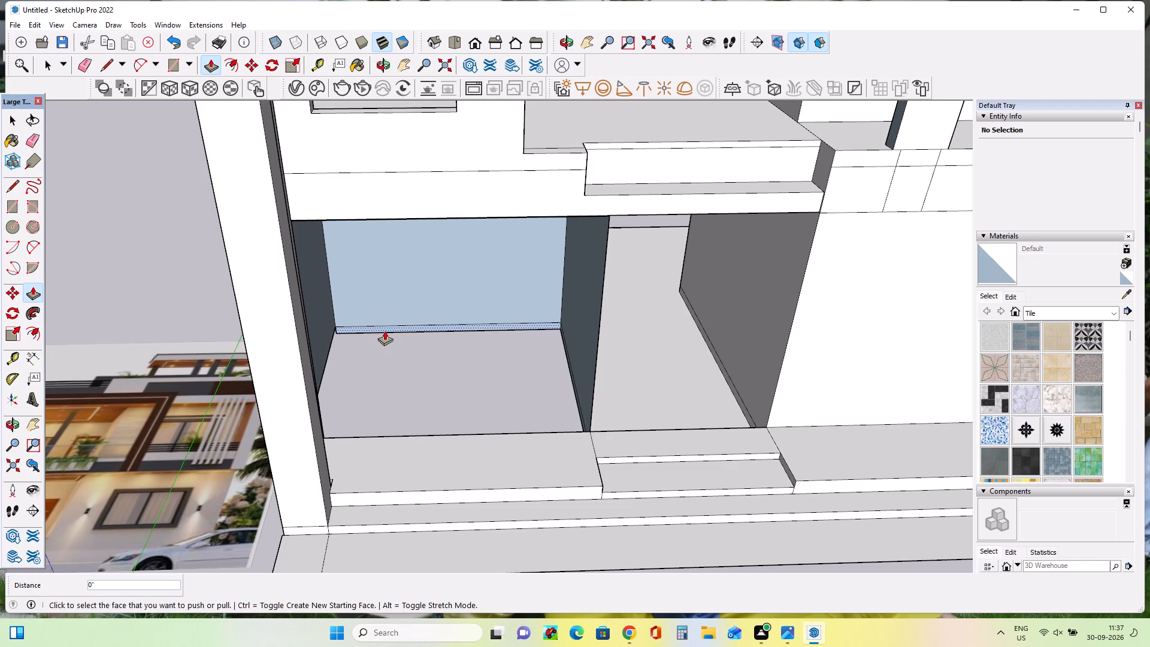
Pull the narrow strip at the base of the left bay's back wall forward about 21' 4" to the opening's front edge.
{"action": "left_click", "coordinate": [384, 332]}
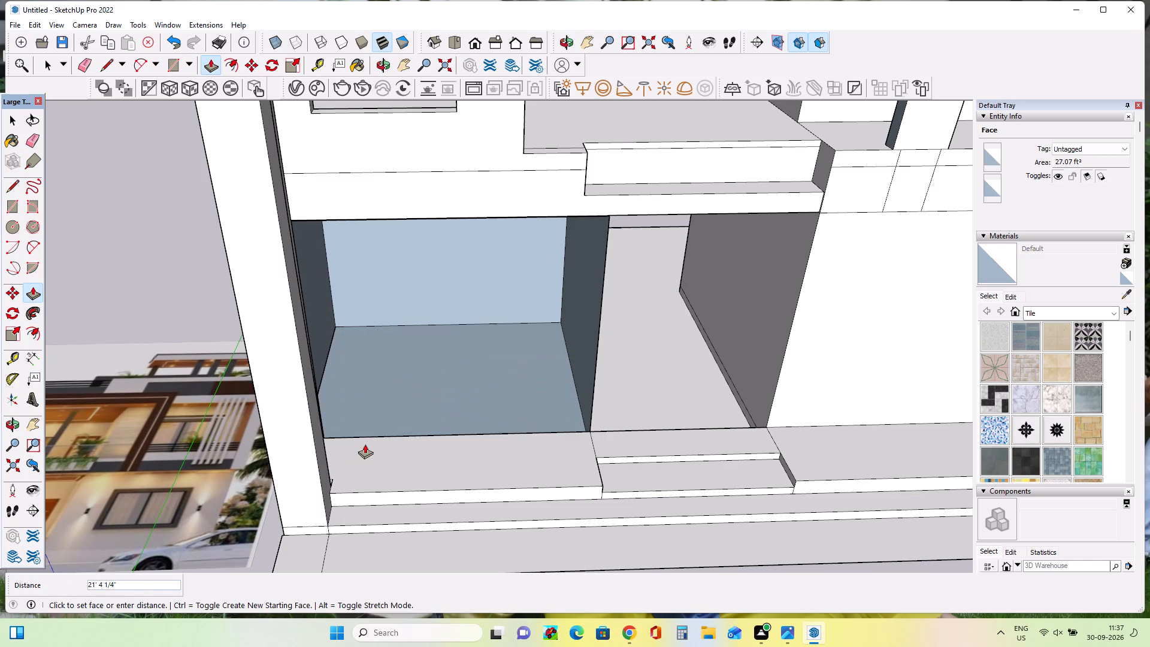
{"action": "double_click", "coordinate": [365, 444]}
Pull the back wall of the left ground-floor bay forward 23' 2 3/8" to the front of the opening.
{"action": "left_click", "coordinate": [459, 388]}
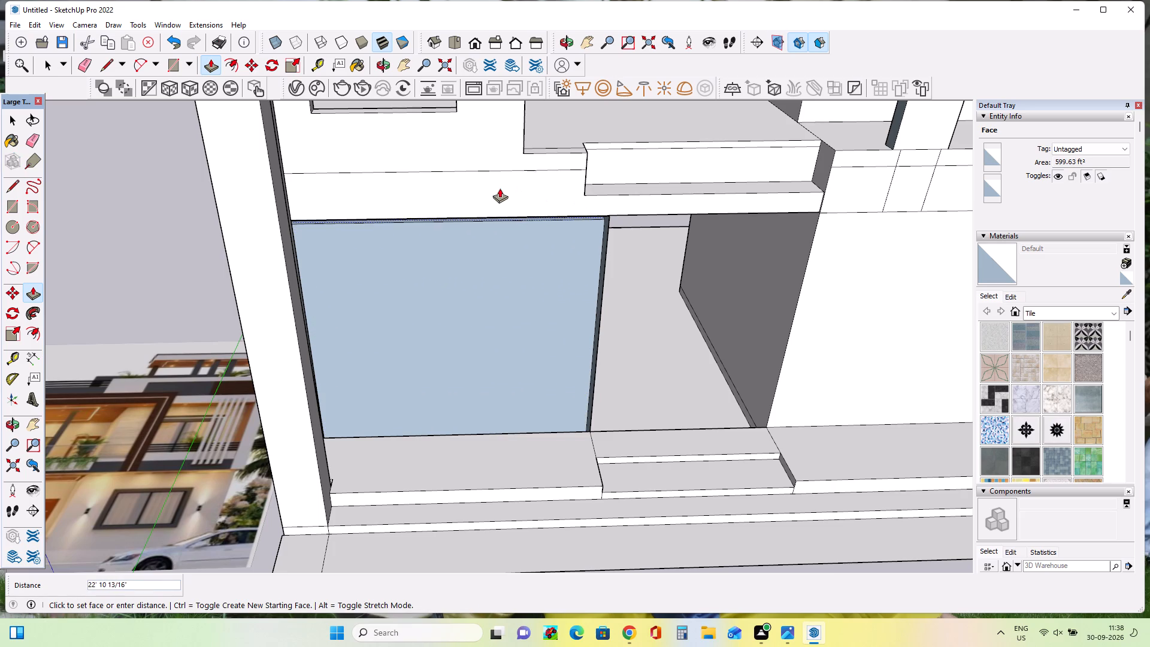
{"action": "left_click", "coordinate": [472, 185]}
{"action": "scroll", "coordinate": [445, 275], "scroll_direction": "up", "scroll_amount": 3}
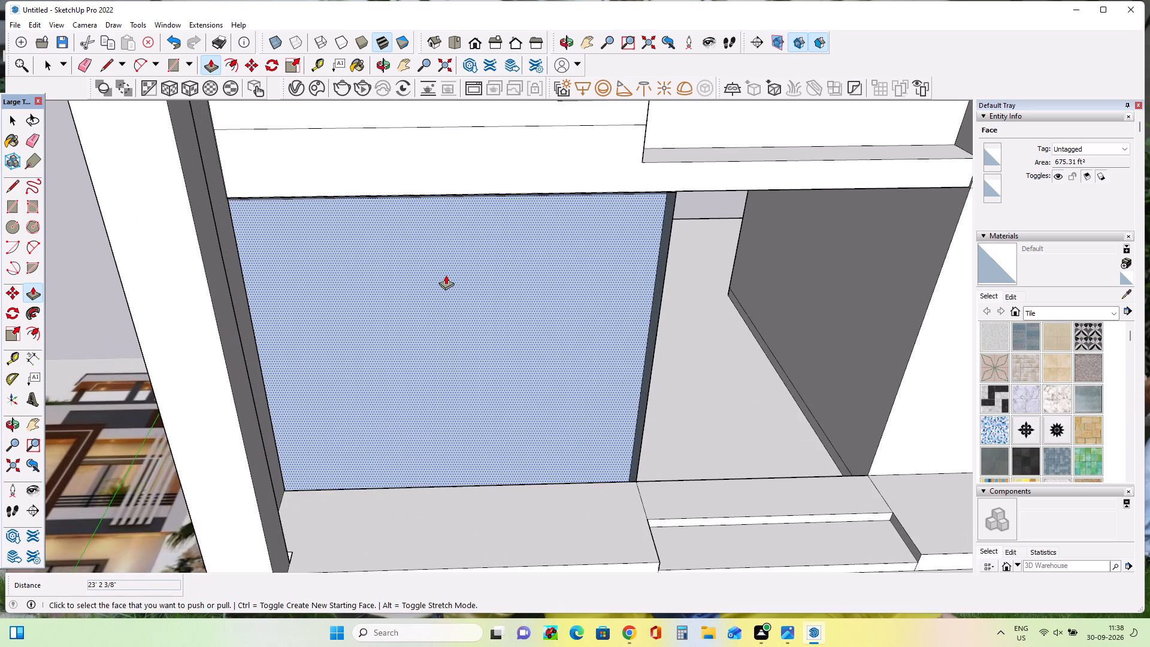
Push/Pull the left bay's front wall face by about 1 13/16" to line it up with the beam above.
{"action": "middle_click_drag", "start_coordinate": [449, 277], "coordinate": [475, 301]}
{"action": "double_click", "coordinate": [513, 335]}
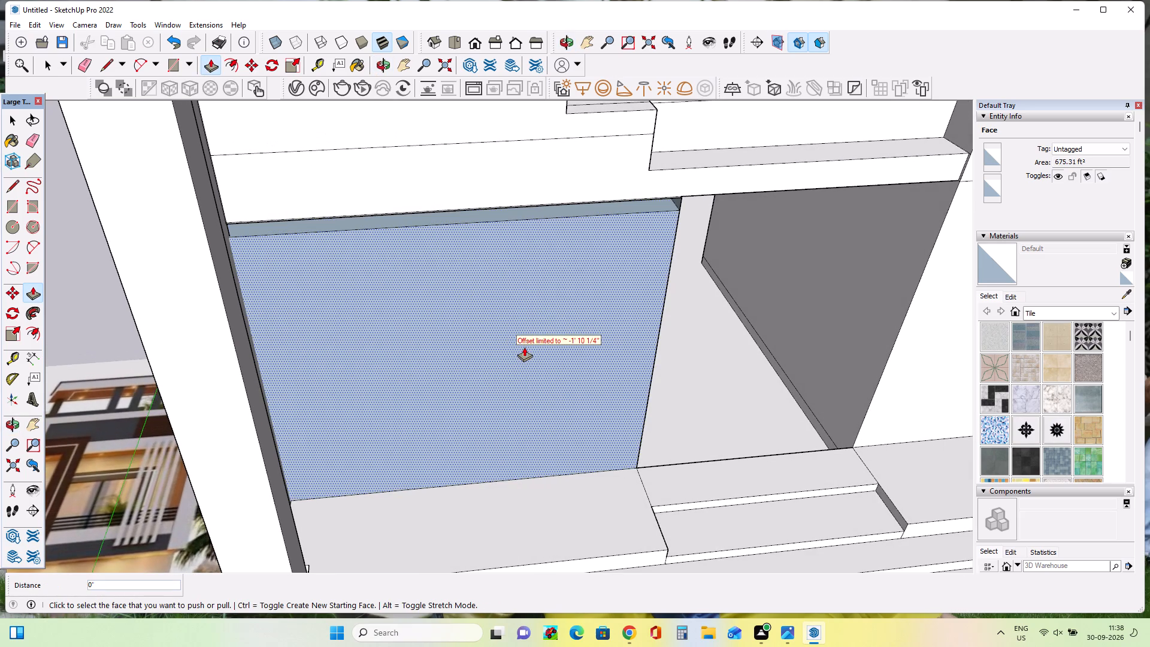
{"action": "left_click", "coordinate": [524, 347]}
{"action": "double_click", "coordinate": [458, 156]}
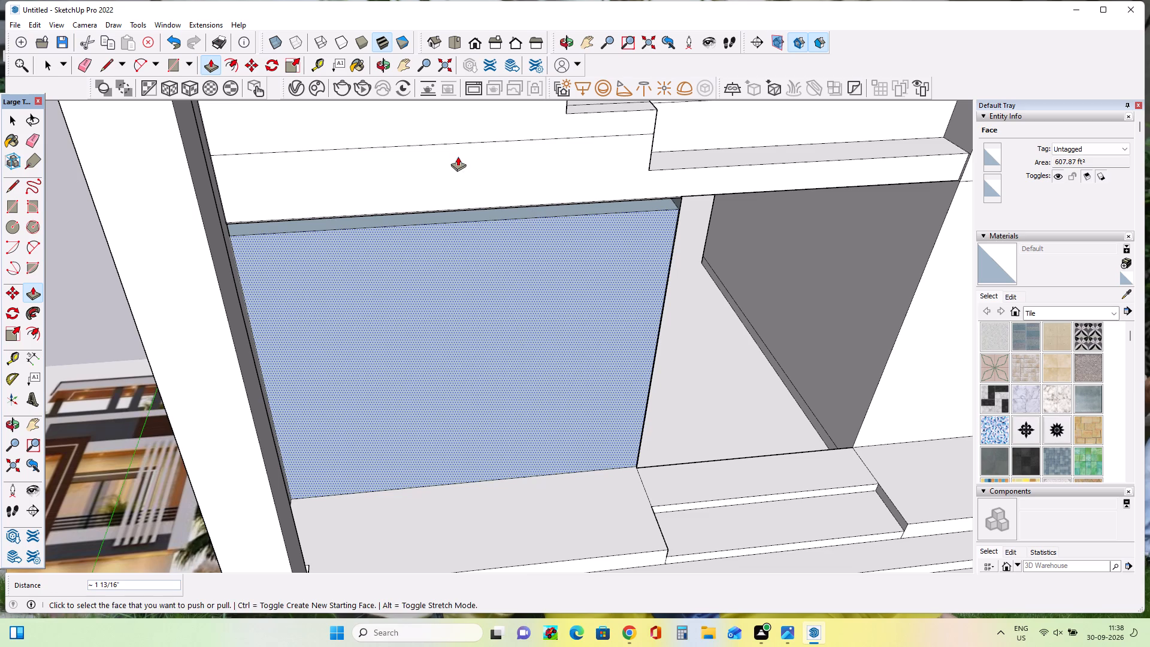
Pull the narrow strip along the top of the left bay's front wall by 9 13/16" to close the gap at the beam.
{"action": "middle_click_drag", "start_coordinate": [550, 279], "coordinate": [540, 162]}
{"action": "scroll", "coordinate": [540, 162], "scroll_direction": "up", "scroll_amount": 3}
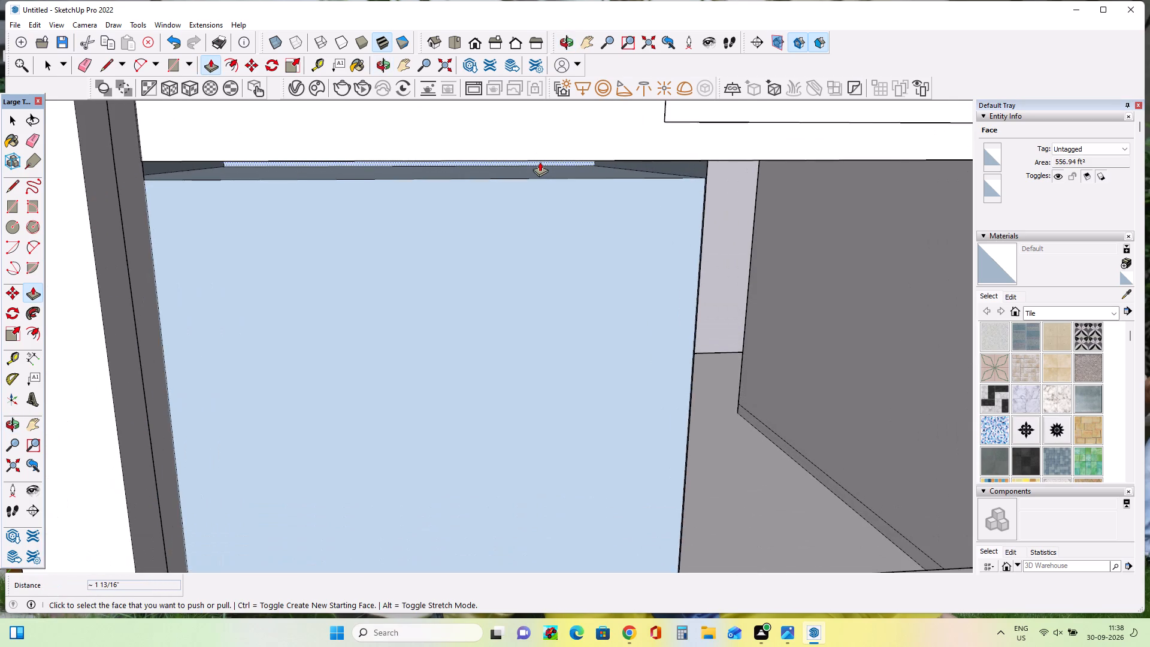
{"action": "scroll", "coordinate": [540, 162], "scroll_direction": "down", "scroll_amount": 6}
{"action": "middle_click_drag", "start_coordinate": [528, 165], "coordinate": [541, 229]}
{"action": "middle_click", "coordinate": [544, 241]}
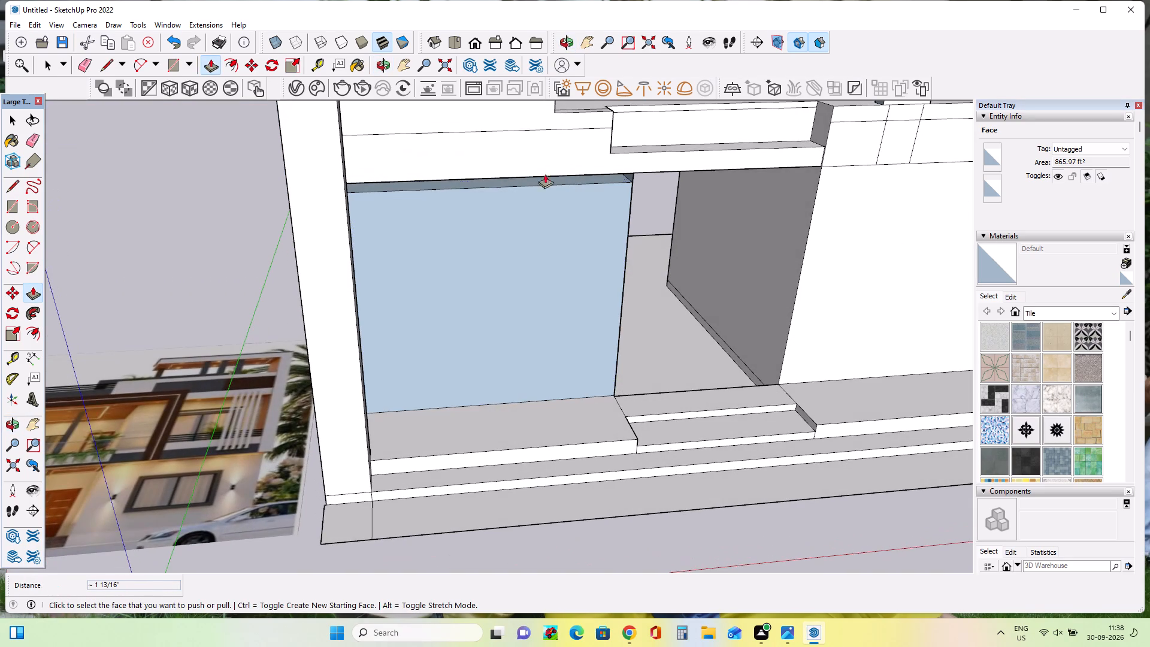
{"action": "left_click", "coordinate": [551, 180]}
{"action": "double_click", "coordinate": [547, 161]}
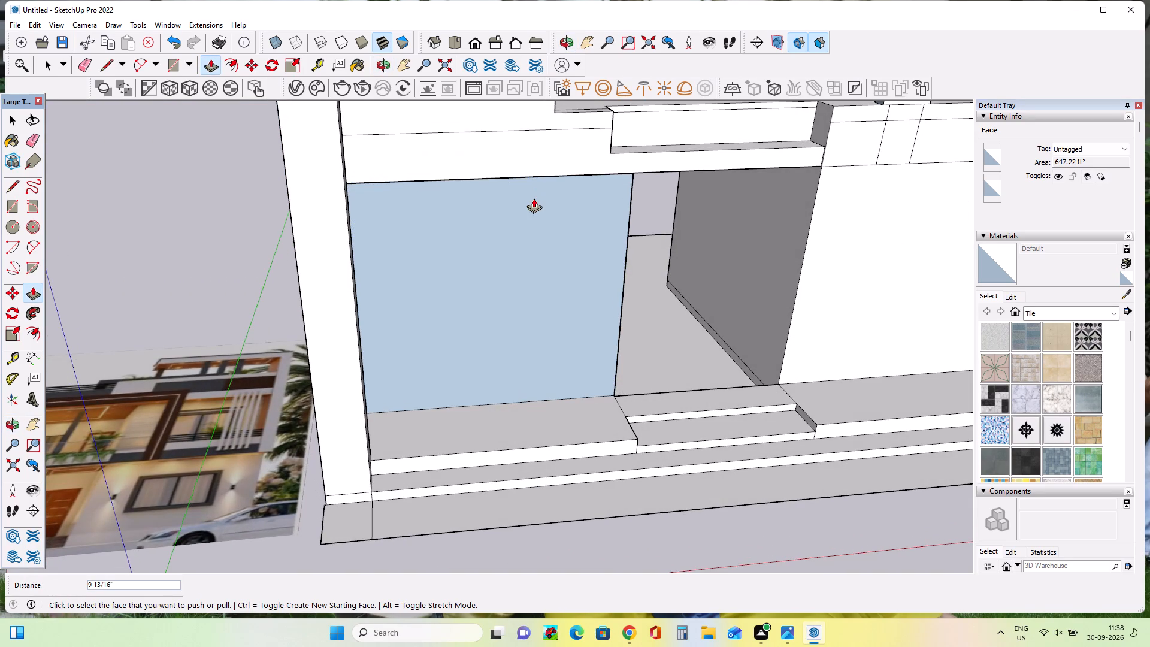
Draw a rectangle about 27' 11 5/16" by 23' 3 3/4" on the ground behind the left bay, out to the side wall's rear corner.
{"action": "scroll", "coordinate": [533, 199], "scroll_direction": "down", "scroll_amount": 9}
{"action": "middle_click_drag", "start_coordinate": [532, 199], "coordinate": [1149, 159]}
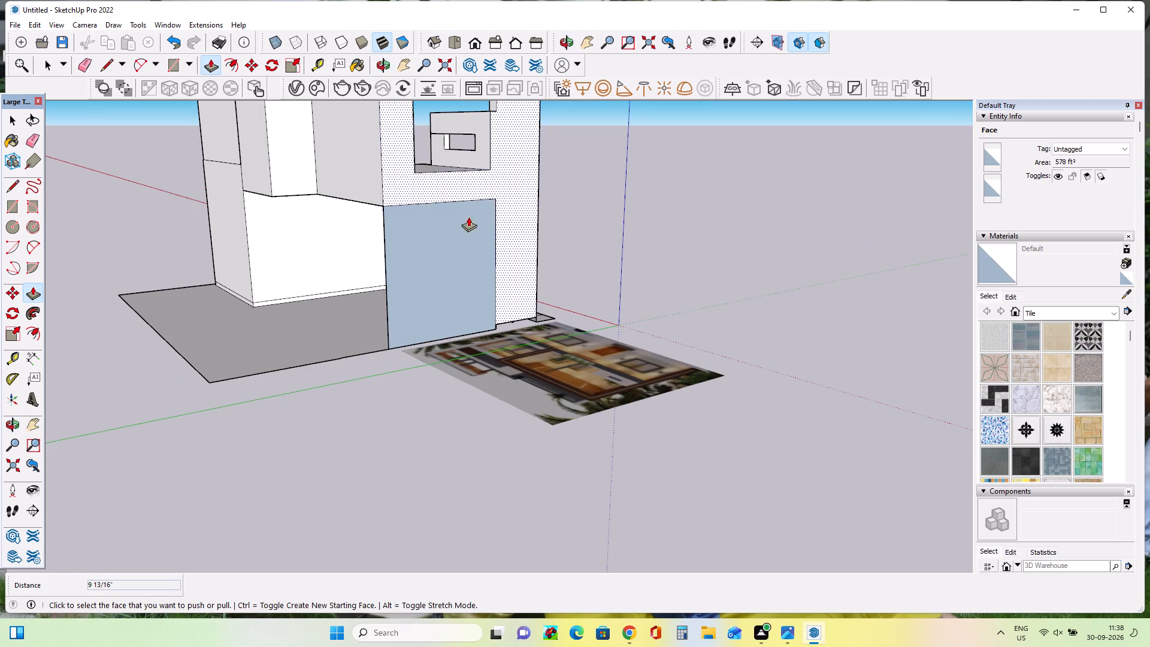
{"action": "middle_click_drag", "start_coordinate": [464, 222], "coordinate": [702, 232]}
{"action": "middle_click_drag", "start_coordinate": [549, 300], "coordinate": [163, 350]}
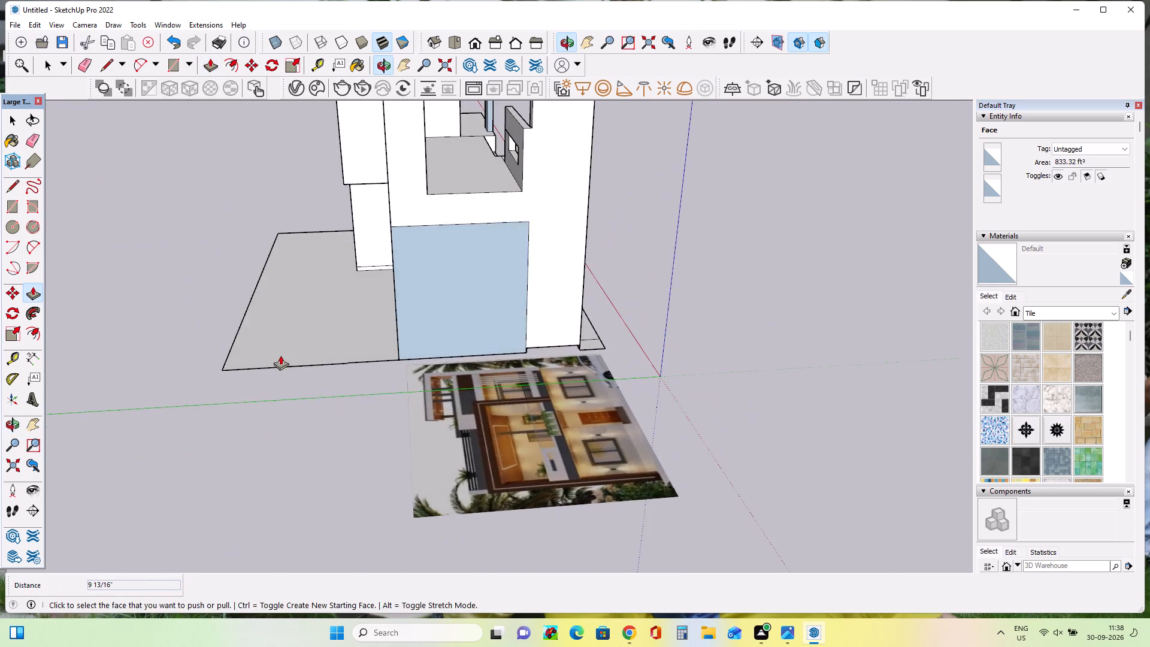
{"action": "middle_click_drag", "start_coordinate": [564, 349], "coordinate": [211, 310]}
{"action": "middle_click_drag", "start_coordinate": [558, 274], "coordinate": [1120, 236]}
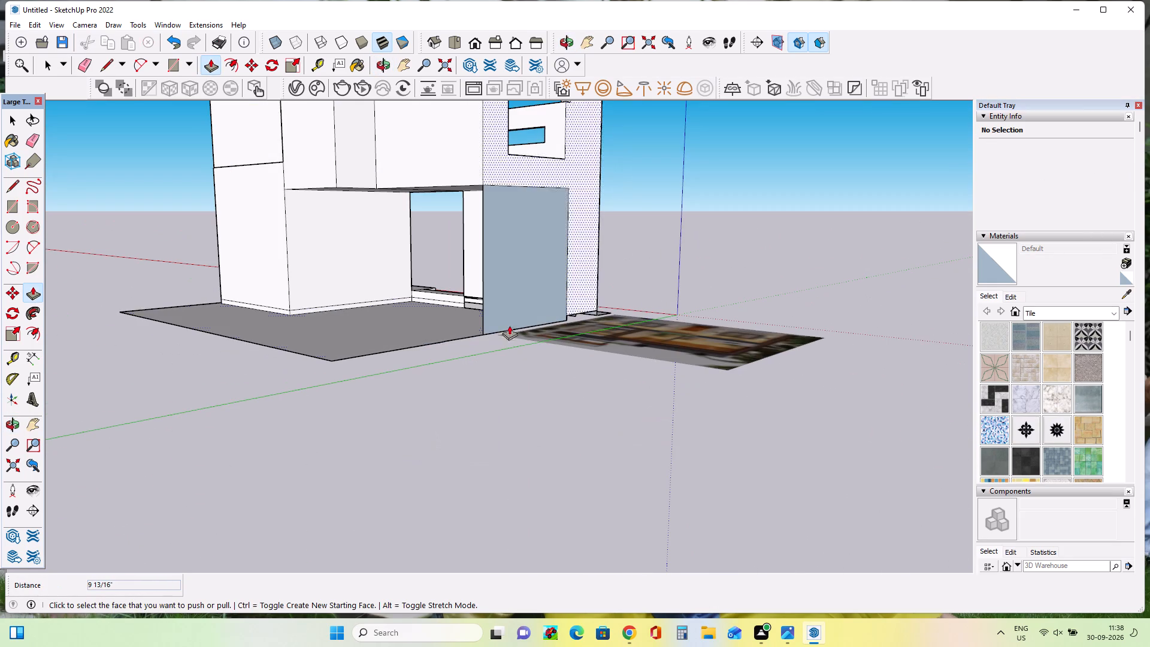
{"action": "middle_click_drag", "start_coordinate": [378, 338], "coordinate": [592, 394]}
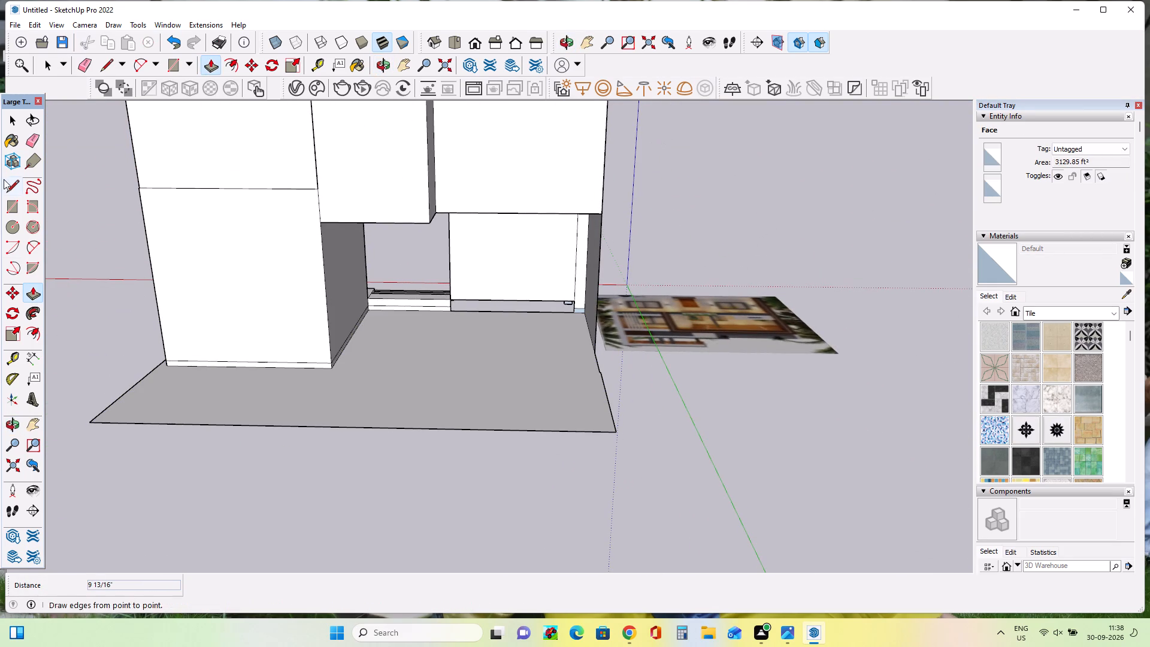
{"action": "left_click", "coordinate": [9, 203]}
{"action": "middle_click_drag", "start_coordinate": [453, 332], "coordinate": [477, 424]}
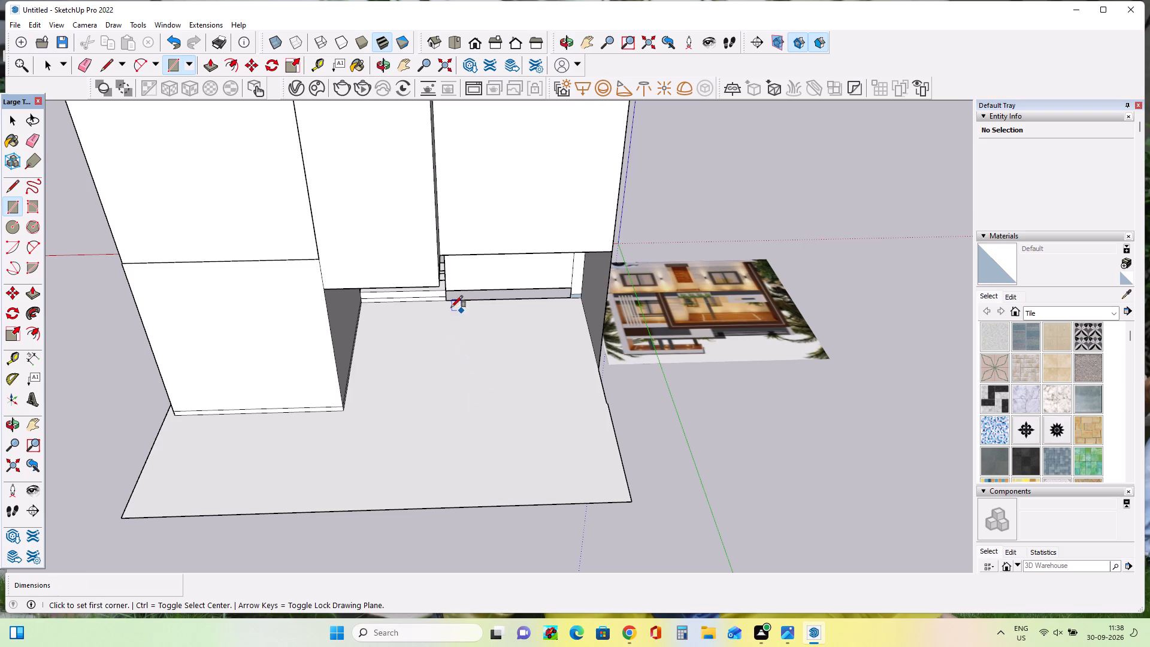
{"action": "middle_click_drag", "start_coordinate": [489, 316], "coordinate": [492, 259]}
{"action": "left_click", "coordinate": [449, 311]}
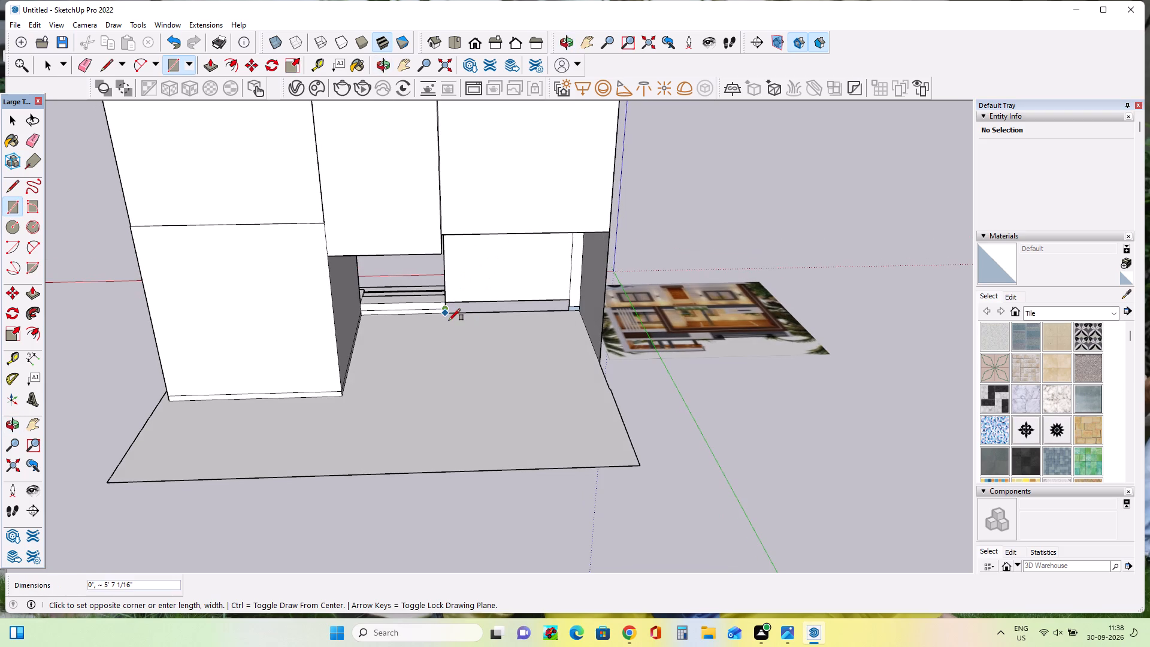
{"action": "left_click", "coordinate": [448, 315]}
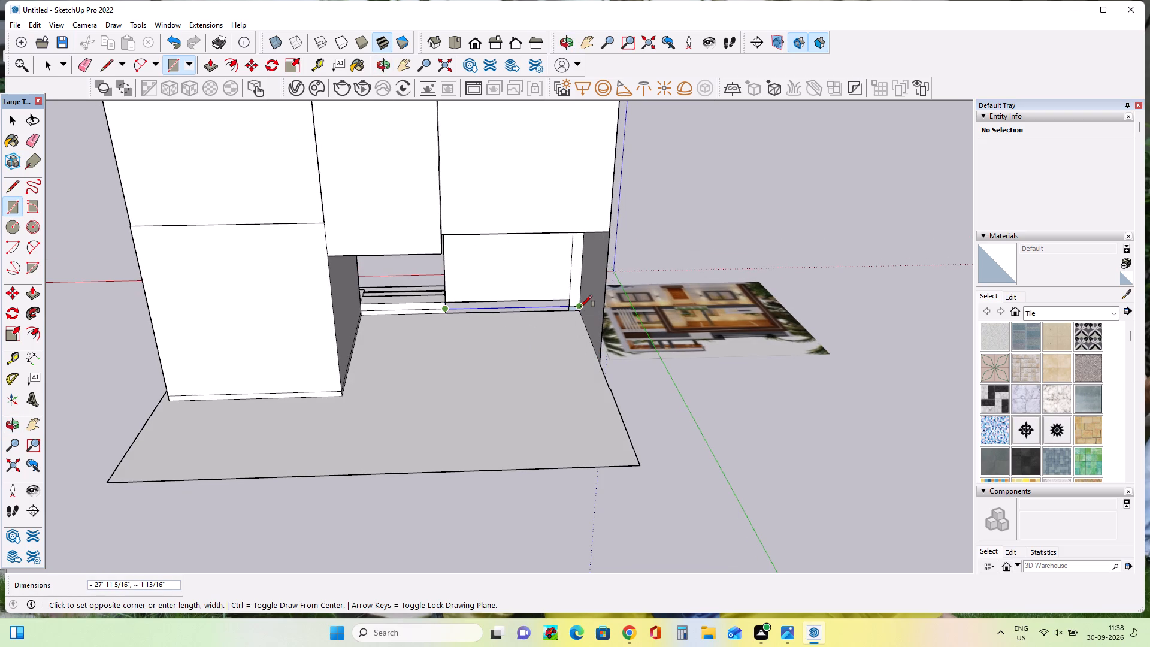
{"action": "key", "text": "Escape"}
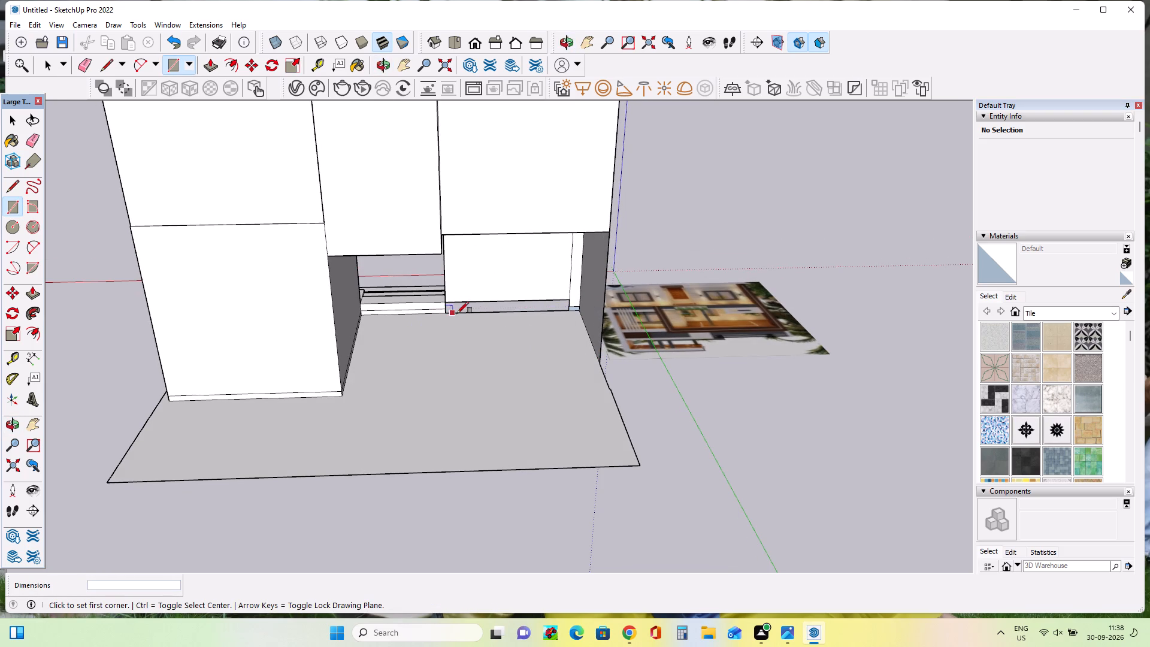
{"action": "left_click", "coordinate": [447, 314]}
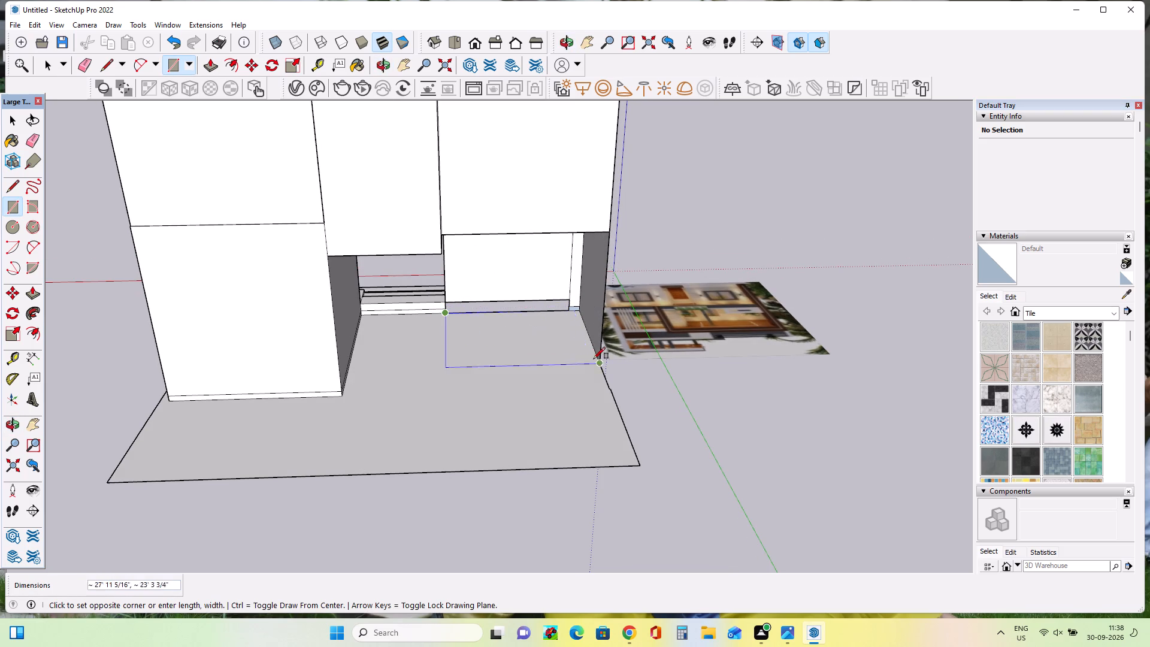
{"action": "double_click", "coordinate": [600, 361]}
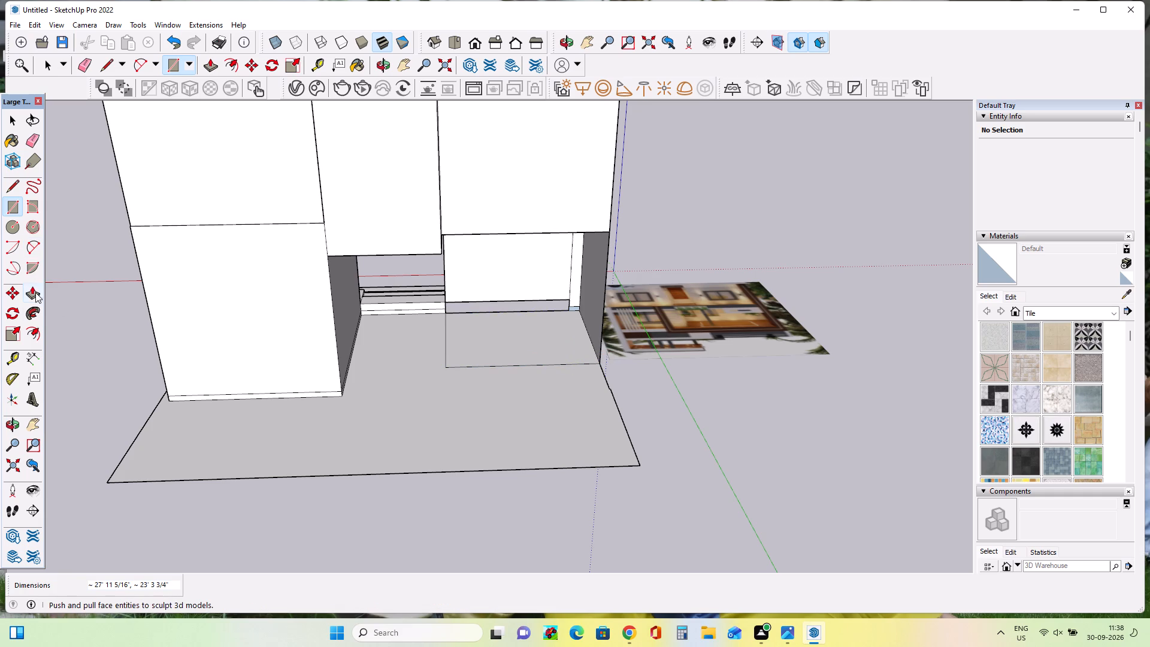
Pull the rectangle behind the left bay up 24' 11 13/16" to the underside of the upper floor.
{"action": "left_click", "coordinate": [35, 292]}
{"action": "left_click", "coordinate": [533, 356]}
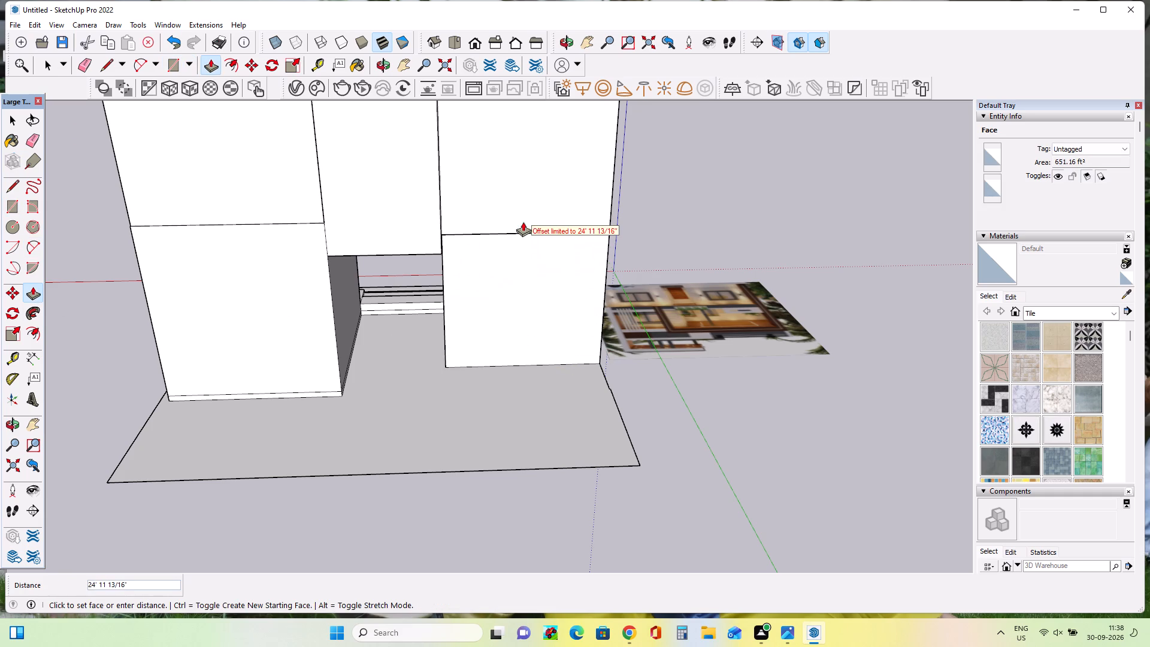
{"action": "left_click", "coordinate": [514, 217]}
Close the ground-floor opening in the villa's left side wall with a 29' 4 3/8" by 23' 8 1/4" rectangle.
{"action": "middle_click_drag", "start_coordinate": [556, 301], "coordinate": [177, 279]}
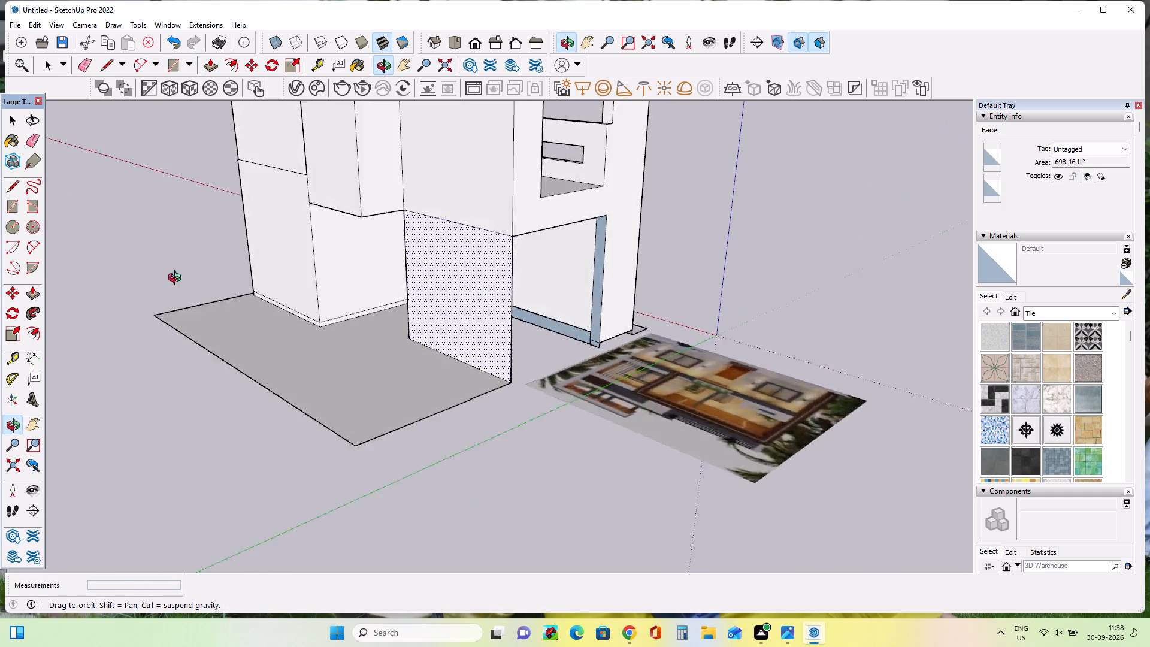
{"action": "middle_click_drag", "start_coordinate": [177, 279], "coordinate": [130, 290]}
{"action": "middle_click_drag", "start_coordinate": [476, 301], "coordinate": [422, 350]}
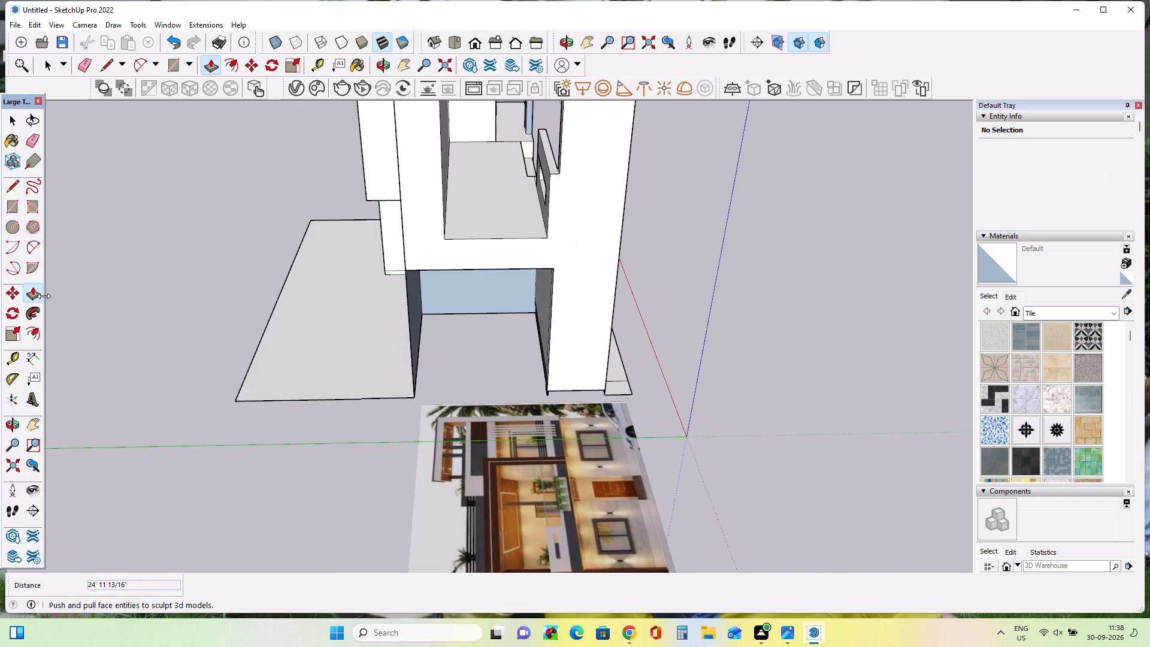
{"action": "left_click", "coordinate": [16, 208]}
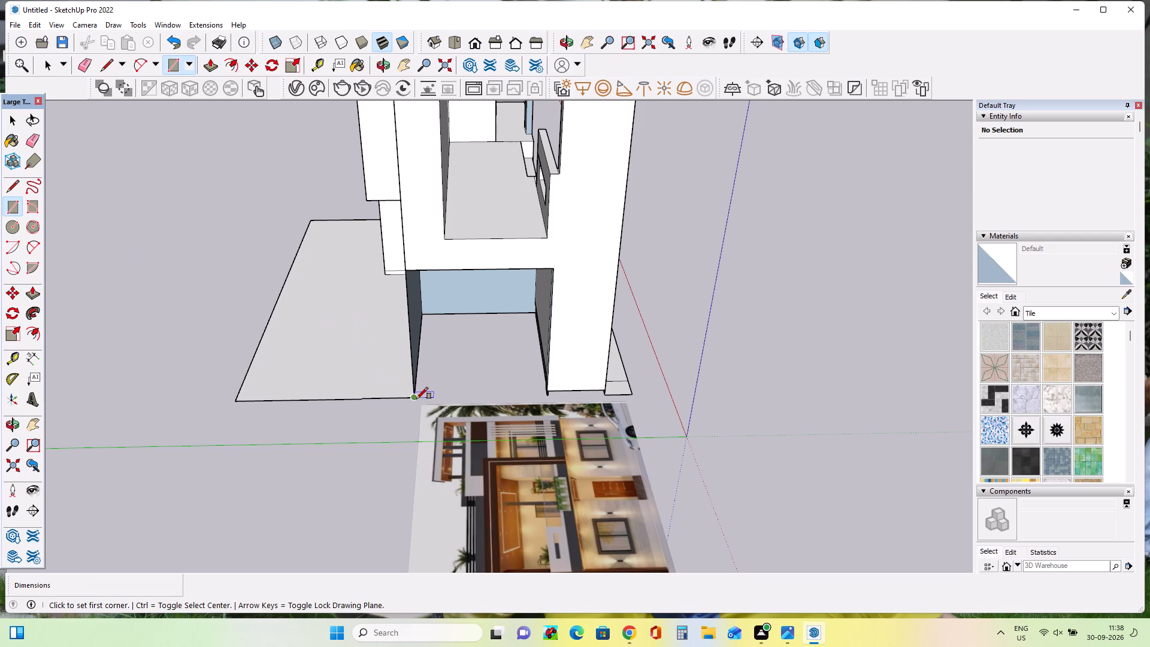
{"action": "double_click", "coordinate": [416, 399]}
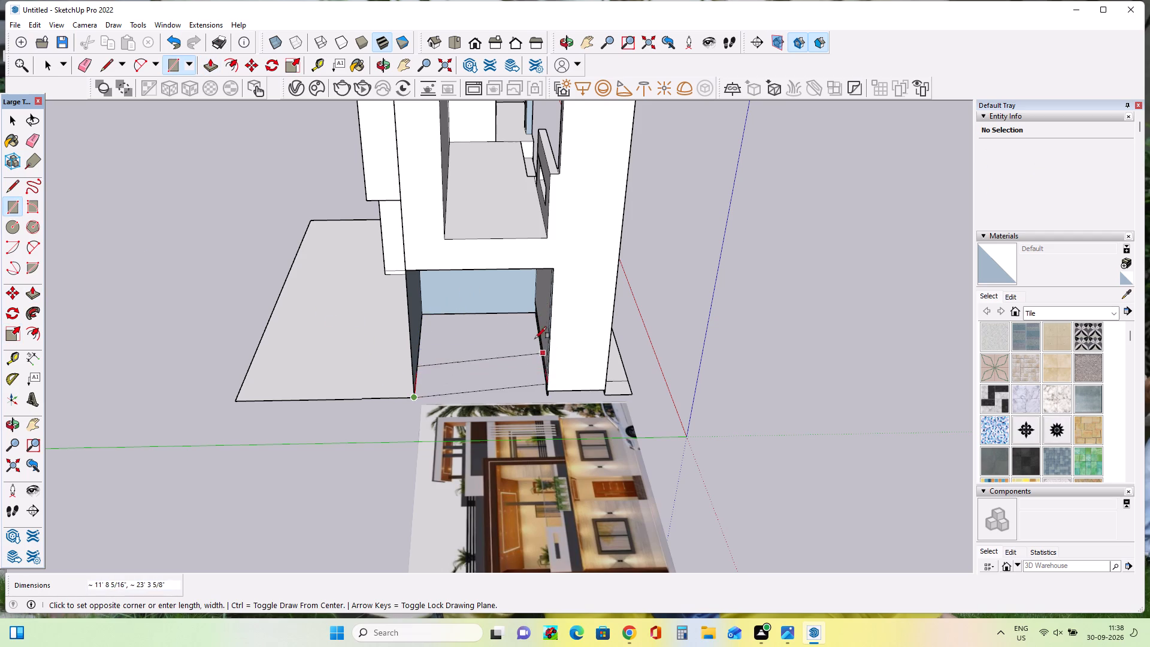
{"action": "left_click", "coordinate": [537, 309]}
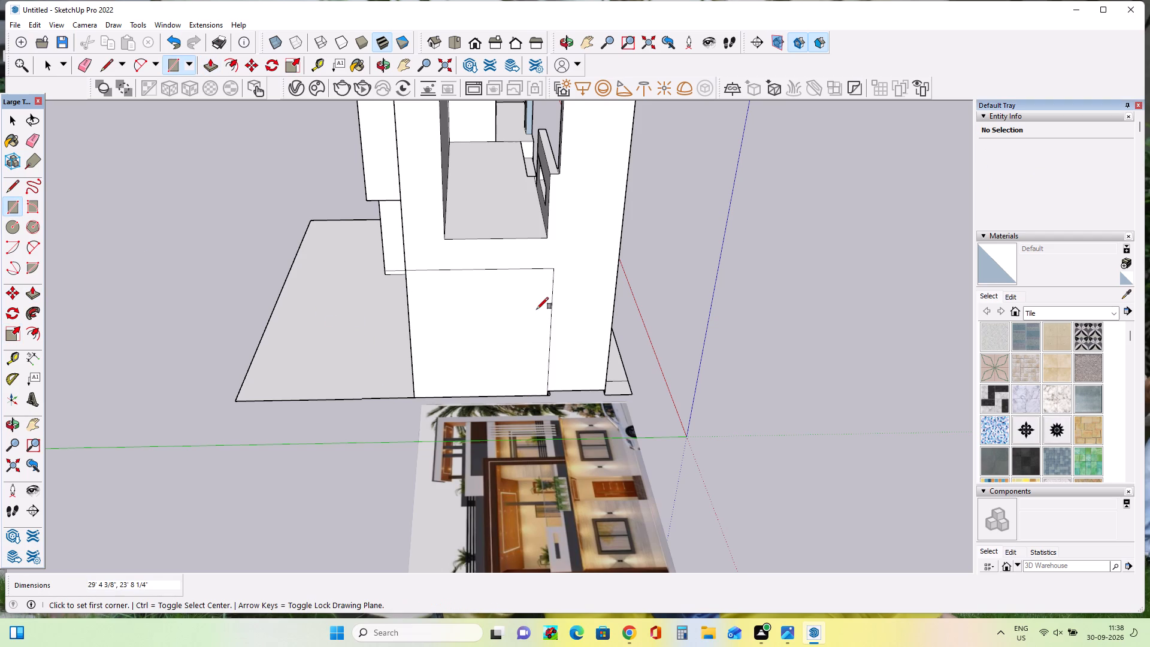
Examine the villa's left side, front walls and entrance passage from around the building.
{"action": "middle_click_drag", "start_coordinate": [550, 350], "coordinate": [408, 385]}
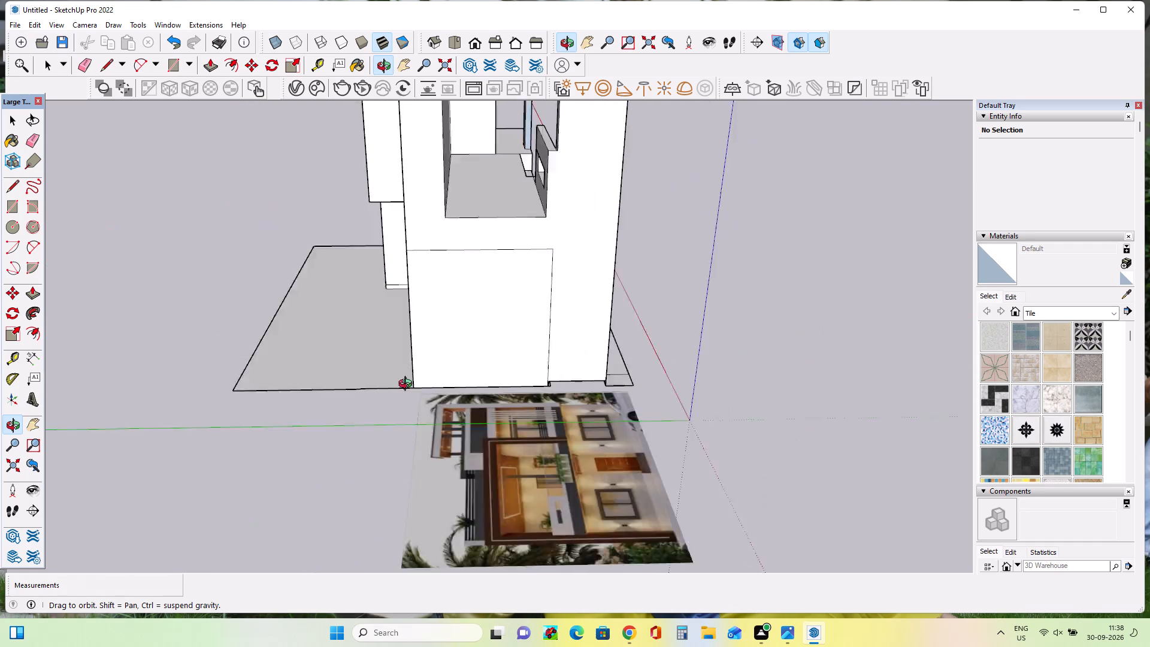
{"action": "middle_click_drag", "start_coordinate": [408, 385], "coordinate": [79, 437]}
{"action": "middle_click_drag", "start_coordinate": [546, 411], "coordinate": [233, 422]}
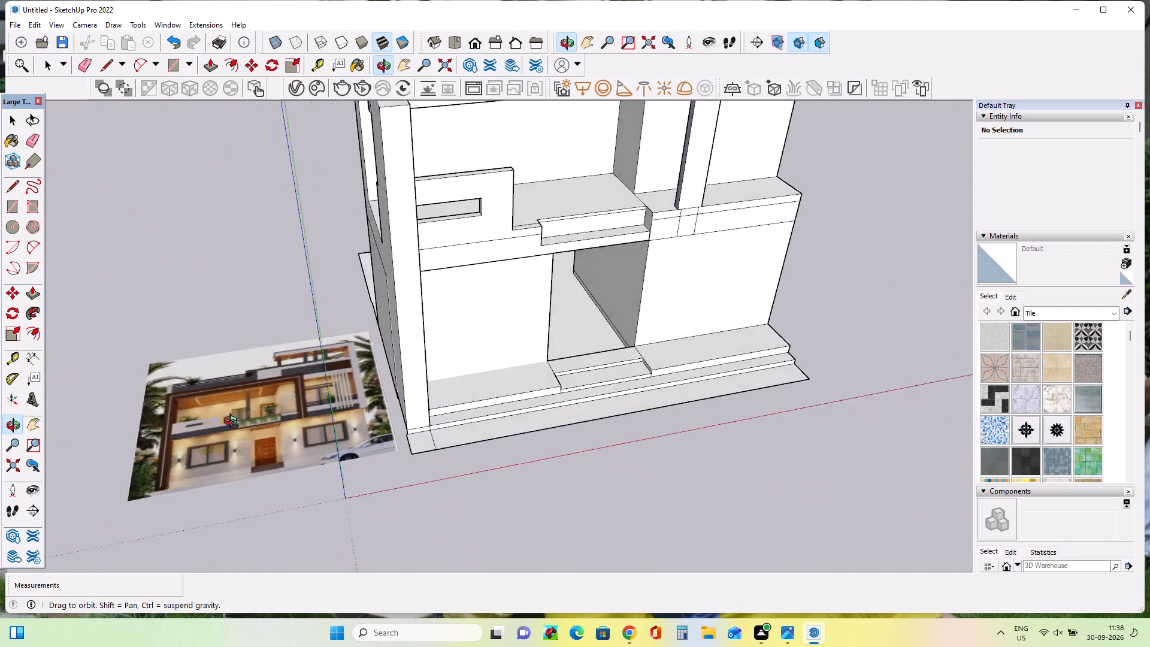
{"action": "middle_click_drag", "start_coordinate": [233, 422], "coordinate": [133, 423]}
{"action": "middle_click_drag", "start_coordinate": [481, 409], "coordinate": [520, 413]}
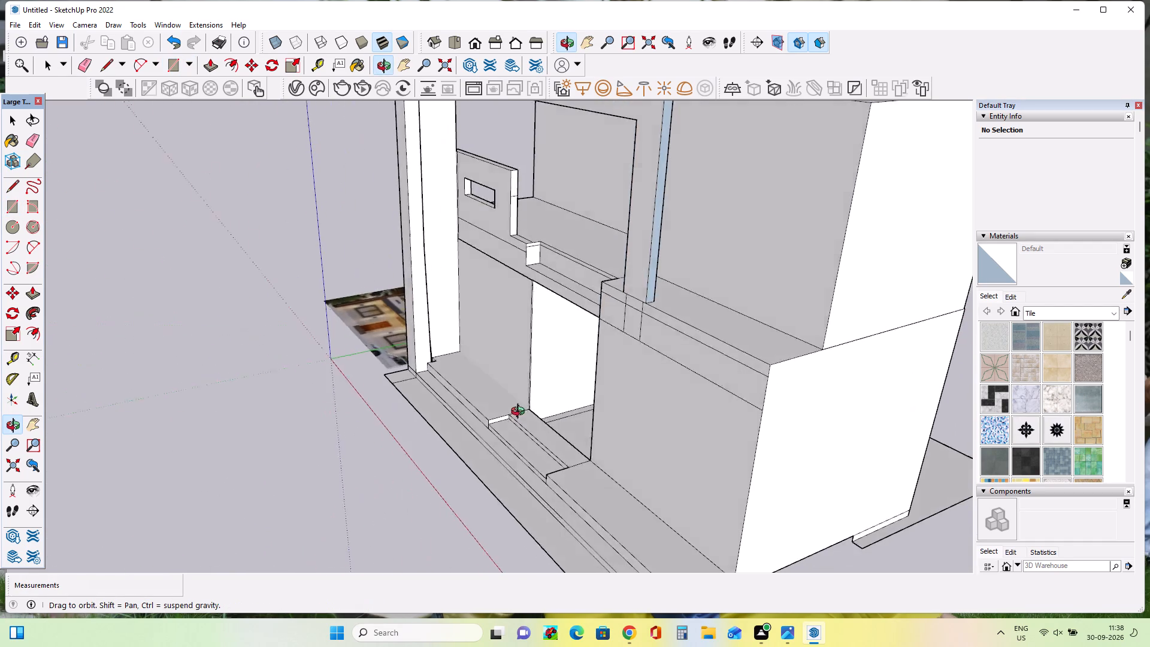
{"action": "middle_click_drag", "start_coordinate": [520, 413], "coordinate": [785, 372]}
{"action": "middle_click_drag", "start_coordinate": [437, 435], "coordinate": [338, 485]}
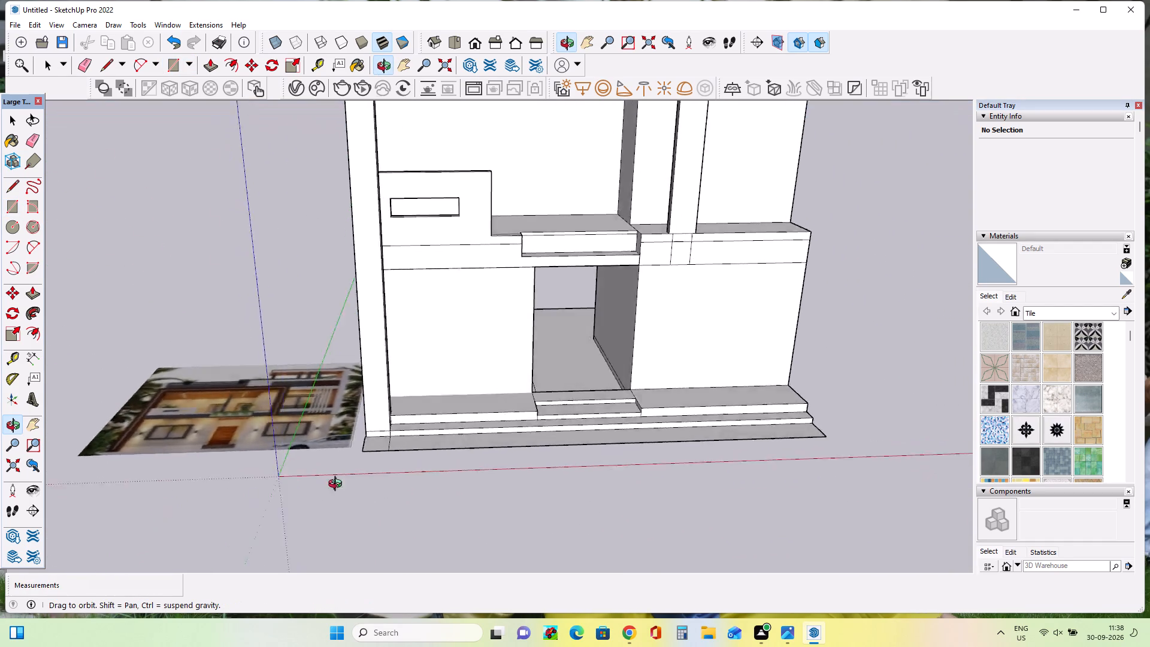
{"action": "middle_click_drag", "start_coordinate": [338, 485], "coordinate": [262, 488]}
{"action": "scroll", "coordinate": [550, 421], "scroll_direction": "up", "scroll_amount": 3}
{"action": "middle_click_drag", "start_coordinate": [555, 422], "coordinate": [775, 459]}
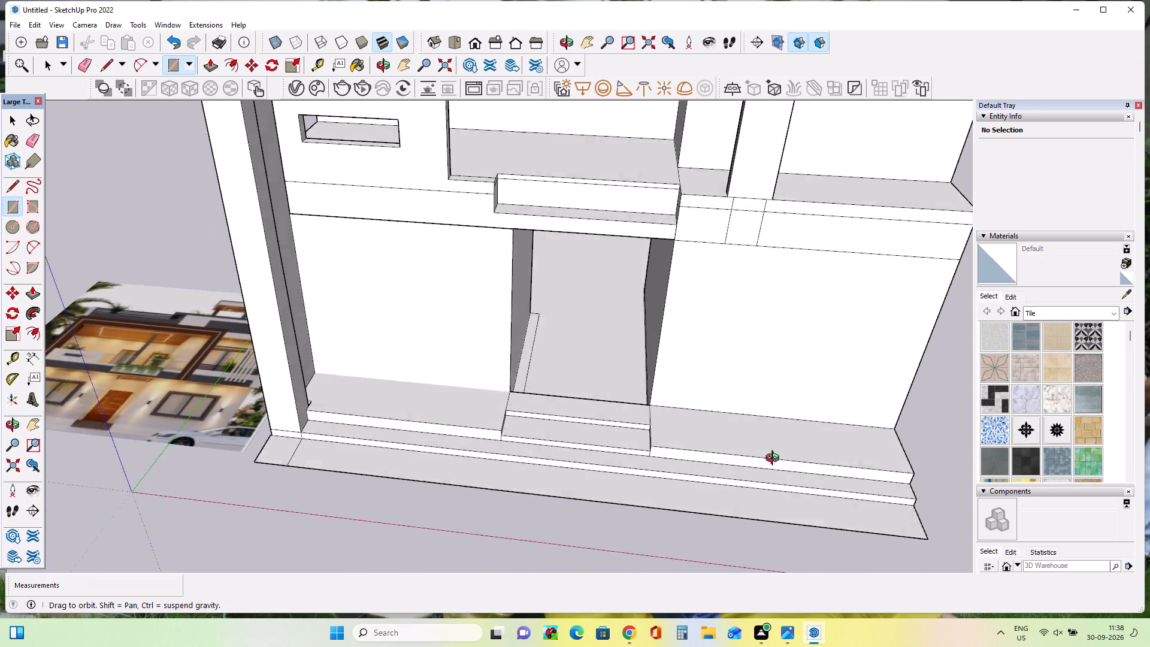
{"action": "middle_click_drag", "start_coordinate": [775, 459], "coordinate": [821, 453]}
{"action": "middle_click_drag", "start_coordinate": [671, 449], "coordinate": [472, 448]}
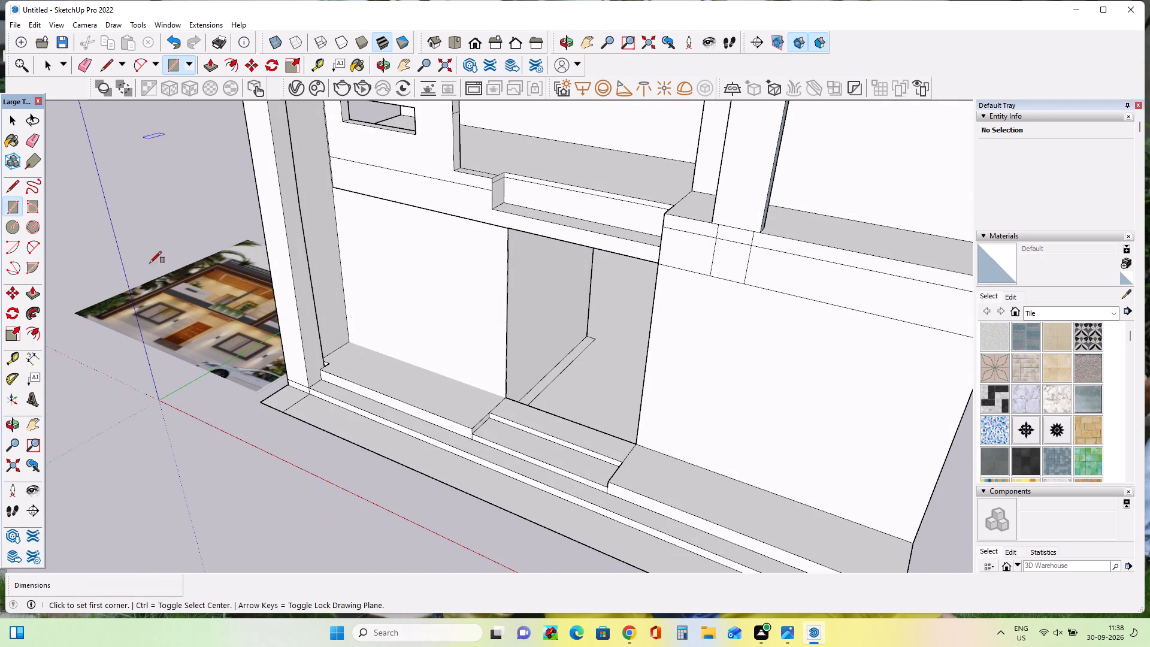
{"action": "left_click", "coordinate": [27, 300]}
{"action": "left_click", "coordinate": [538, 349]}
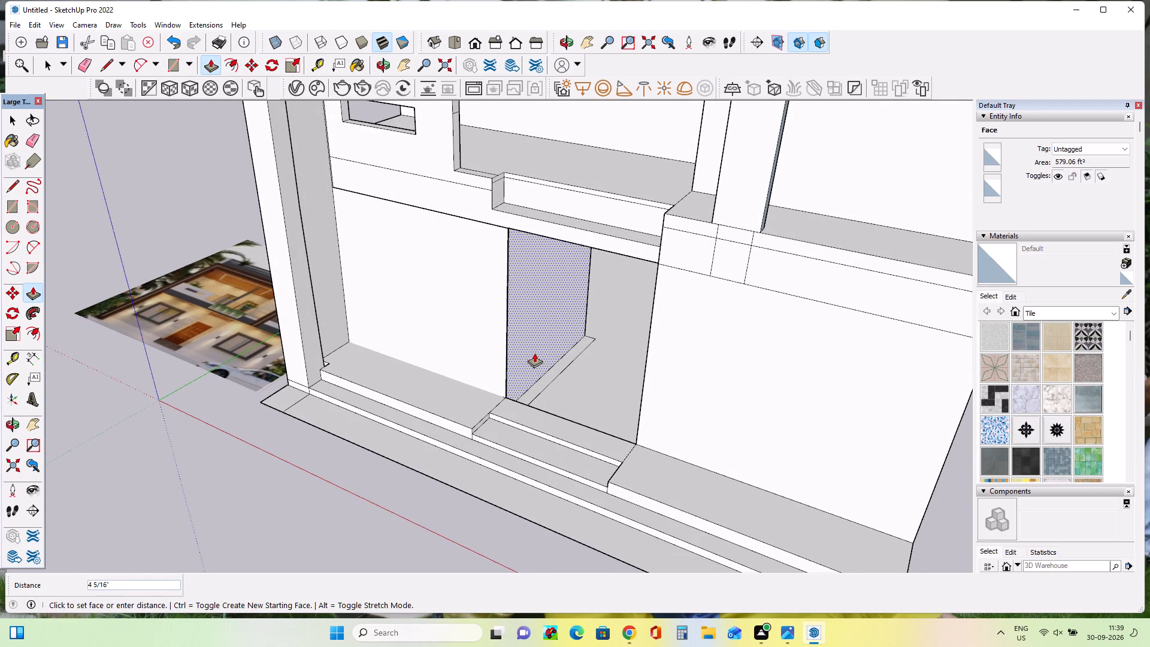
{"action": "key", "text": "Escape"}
Erase the edges of the narrow strip at the base of the entrance passage's left partition.
{"action": "middle_click_drag", "start_coordinate": [572, 430], "coordinate": [655, 412]}
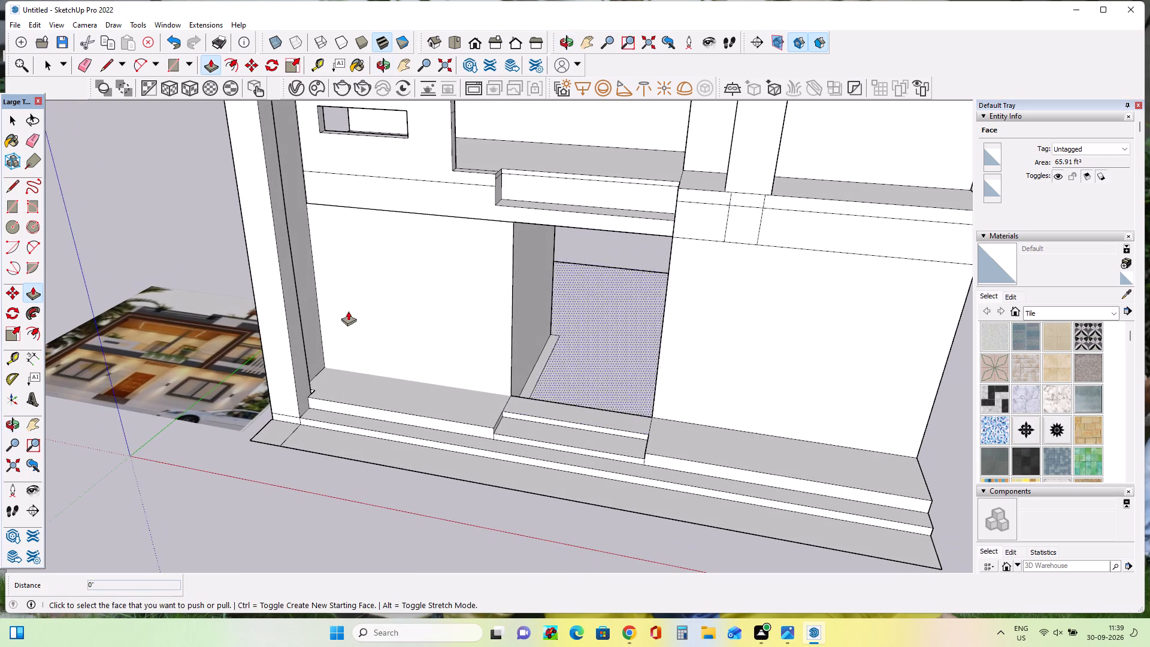
{"action": "left_click", "coordinate": [35, 143]}
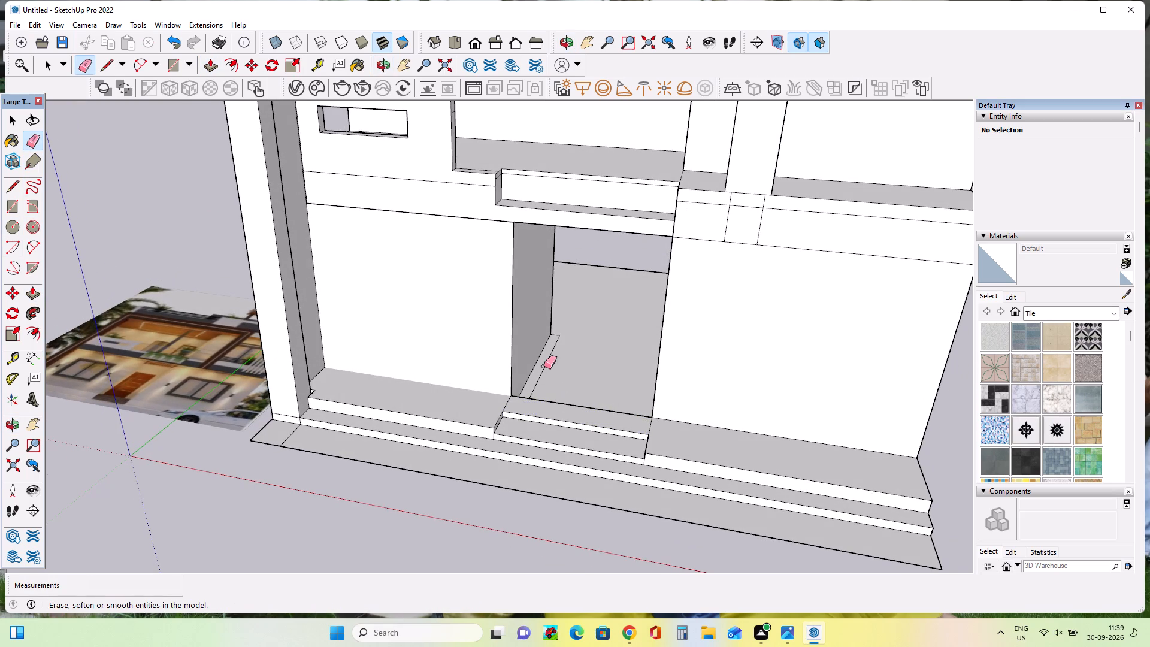
{"action": "left_click_drag", "start_coordinate": [544, 365], "coordinate": [553, 369]}
{"action": "double_click", "coordinate": [558, 332]}
{"action": "left_click", "coordinate": [559, 337]}
{"action": "left_click_drag", "start_coordinate": [559, 334], "coordinate": [559, 346]}
Erase the stray edge beside the slot opening on the inner face of the left balcony parapet.
{"action": "middle_click_drag", "start_coordinate": [515, 455], "coordinate": [664, 453]}
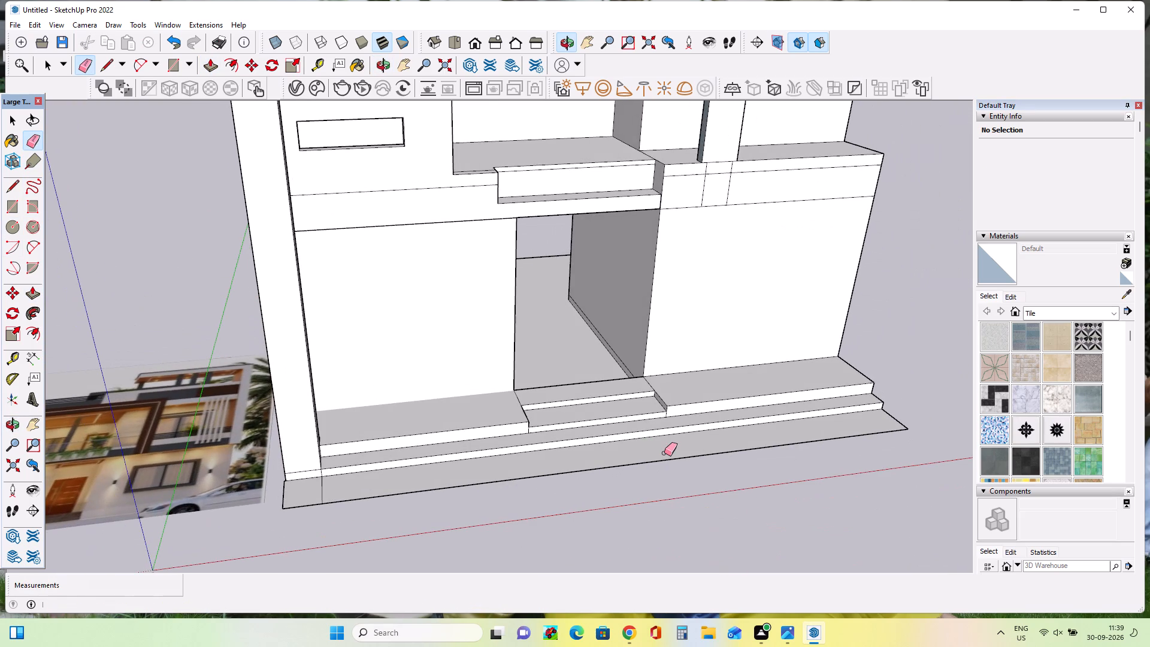
{"action": "scroll", "coordinate": [585, 391], "scroll_direction": "down", "scroll_amount": 5}
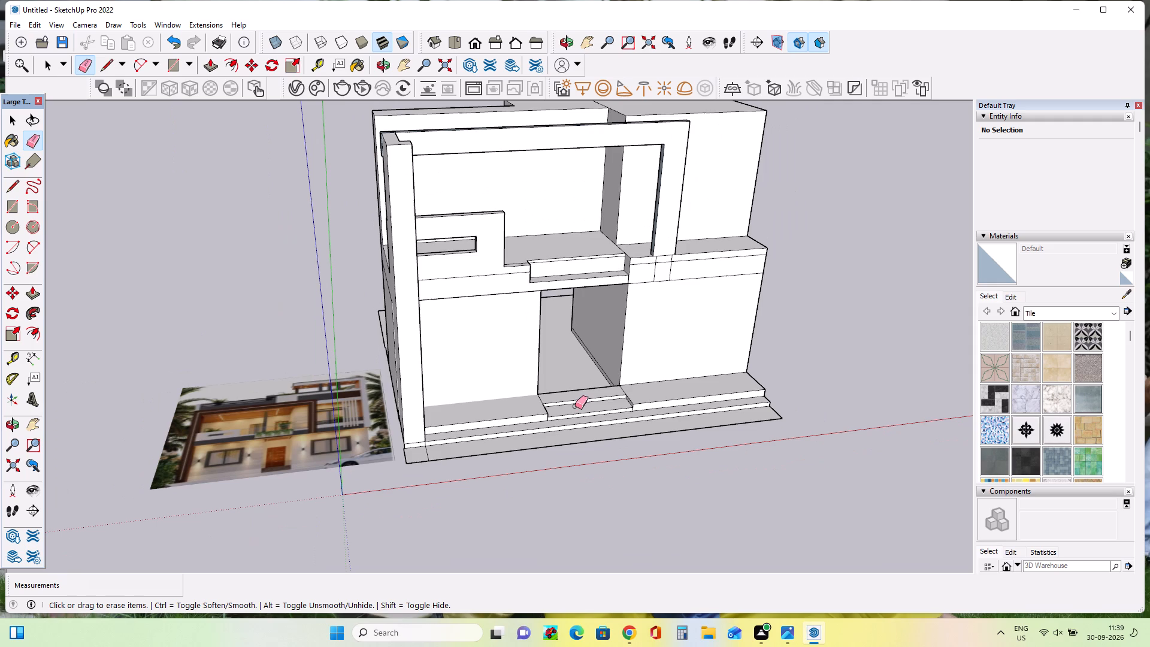
{"action": "middle_click_drag", "start_coordinate": [274, 344], "coordinate": [825, 377]}
{"action": "middle_click_drag", "start_coordinate": [393, 383], "coordinate": [511, 400]}
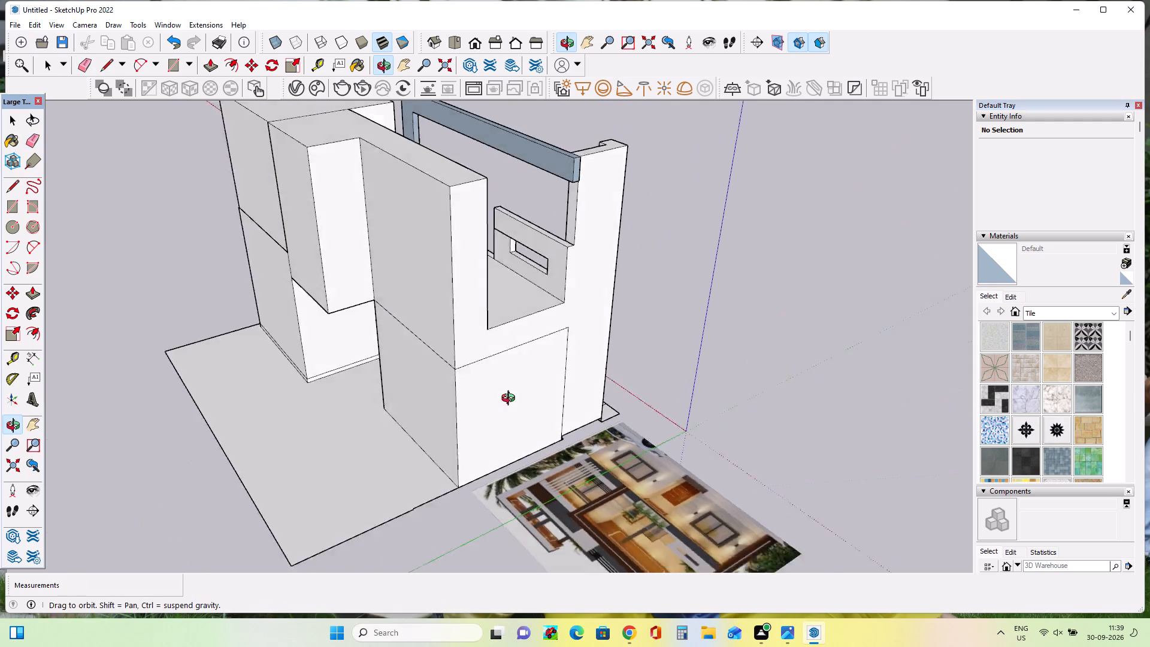
{"action": "middle_click_drag", "start_coordinate": [511, 400], "coordinate": [358, 413]}
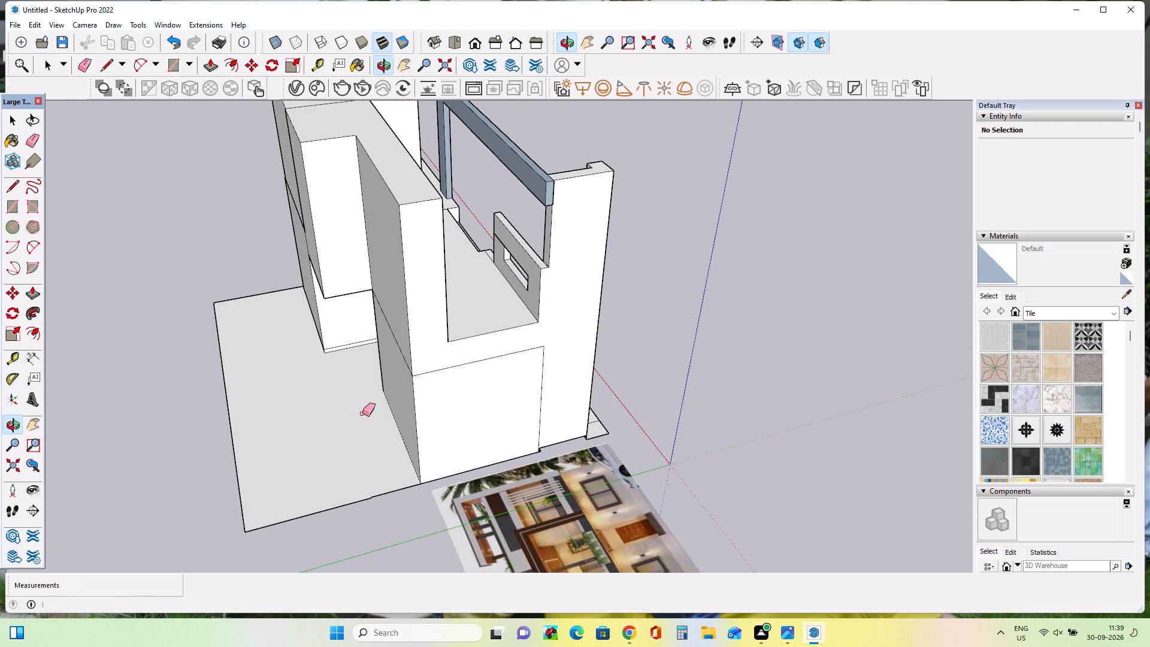
{"action": "scroll", "coordinate": [495, 264], "scroll_direction": "up", "scroll_amount": 10}
{"action": "middle_click_drag", "start_coordinate": [494, 274], "coordinate": [556, 274]}
{"action": "left_click", "coordinate": [34, 133]}
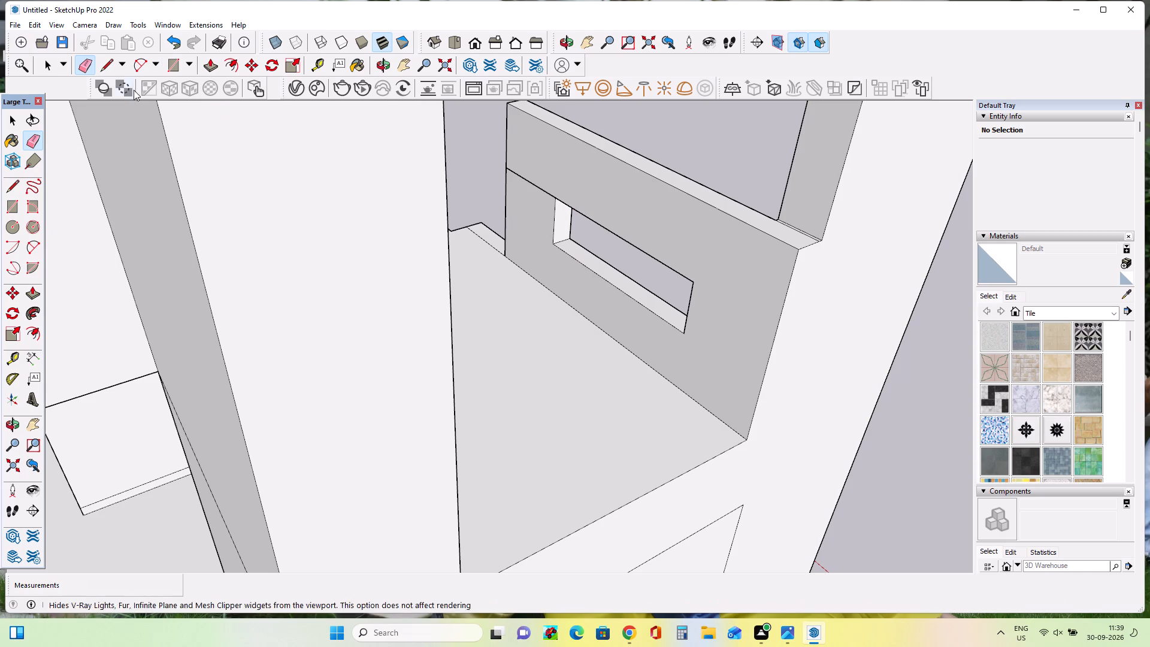
{"action": "double_click", "coordinate": [543, 192]}
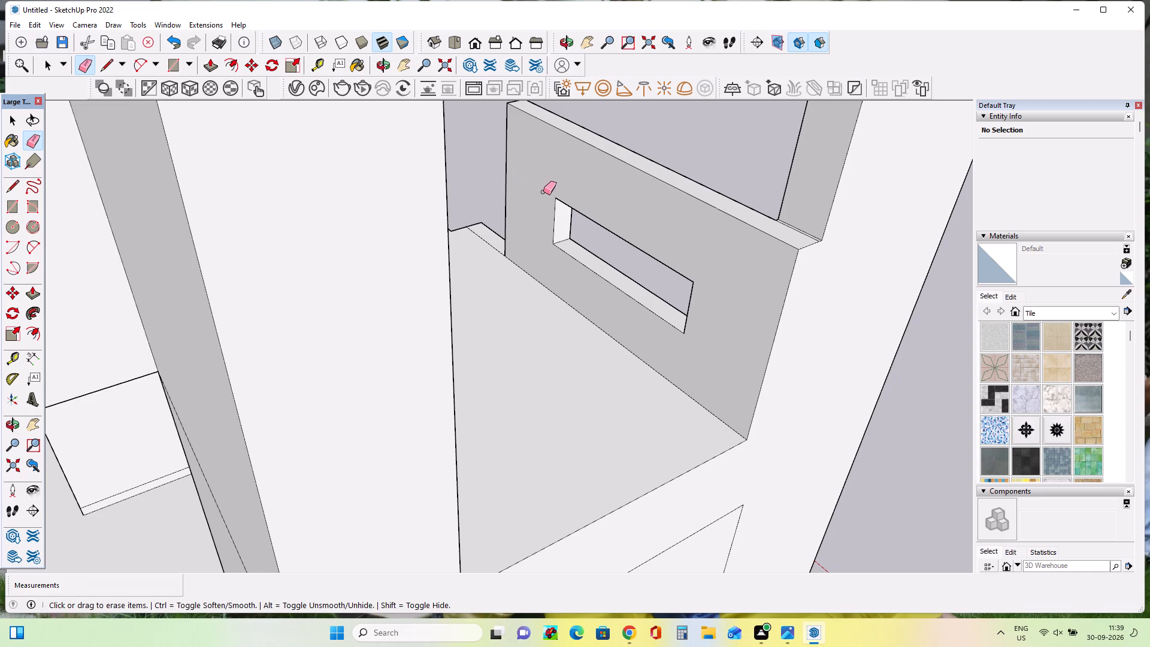
Erase the top and vertical edges of the closing rectangle on the left side wall, merging it into the wall face.
{"action": "scroll", "coordinate": [594, 222], "scroll_direction": "down", "scroll_amount": 6}
{"action": "middle_click_drag", "start_coordinate": [678, 287], "coordinate": [517, 255]}
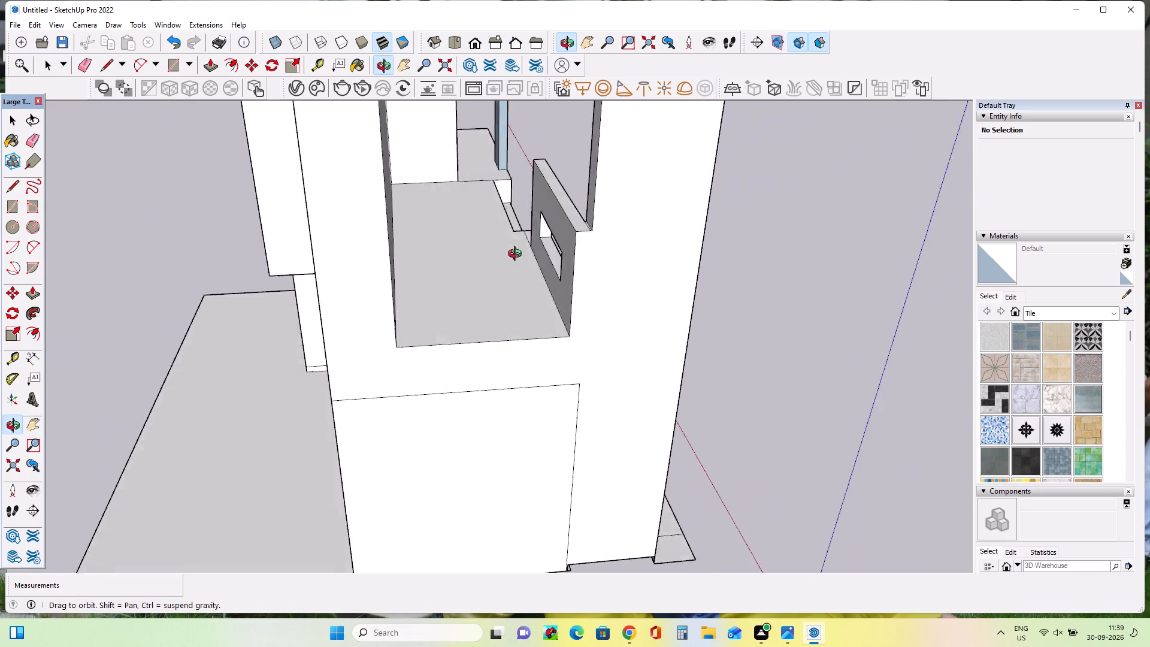
{"action": "middle_click_drag", "start_coordinate": [517, 255], "coordinate": [346, 319]}
{"action": "middle_click_drag", "start_coordinate": [443, 406], "coordinate": [570, 238]}
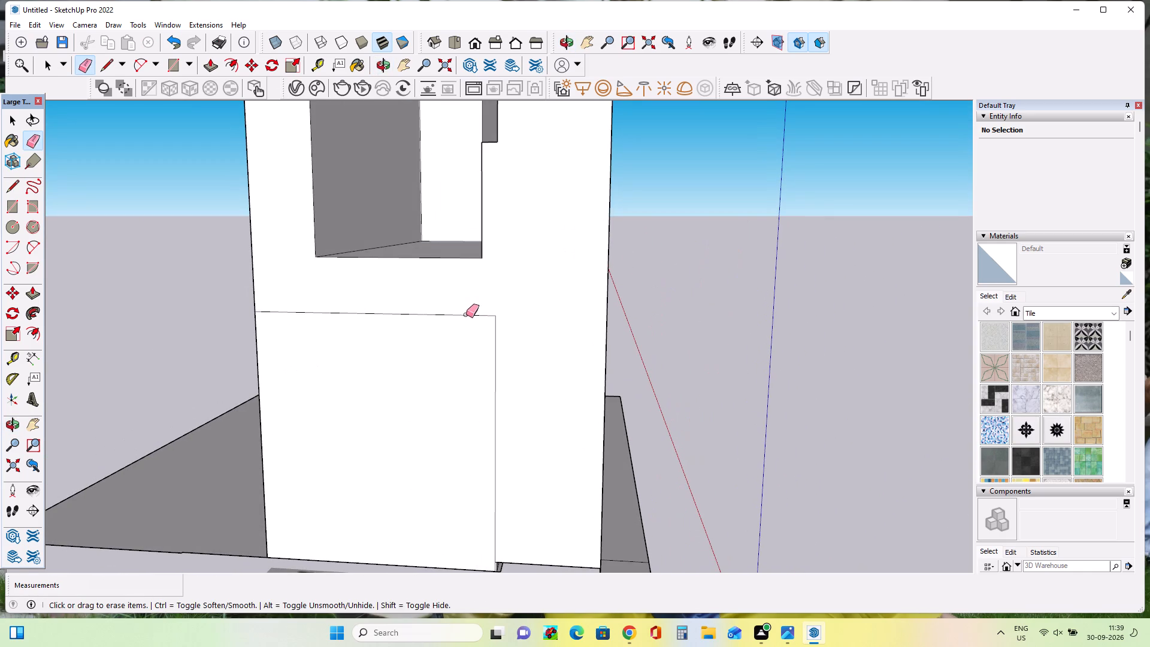
{"action": "left_click", "coordinate": [466, 316]}
{"action": "left_click", "coordinate": [497, 353]}
Draw a rectangle of about 75' 5 11/16" by 68' 11 5/8" across the underside of the villa's base, between its opposite corners.
{"action": "middle_click_drag", "start_coordinate": [533, 377], "coordinate": [448, 335]}
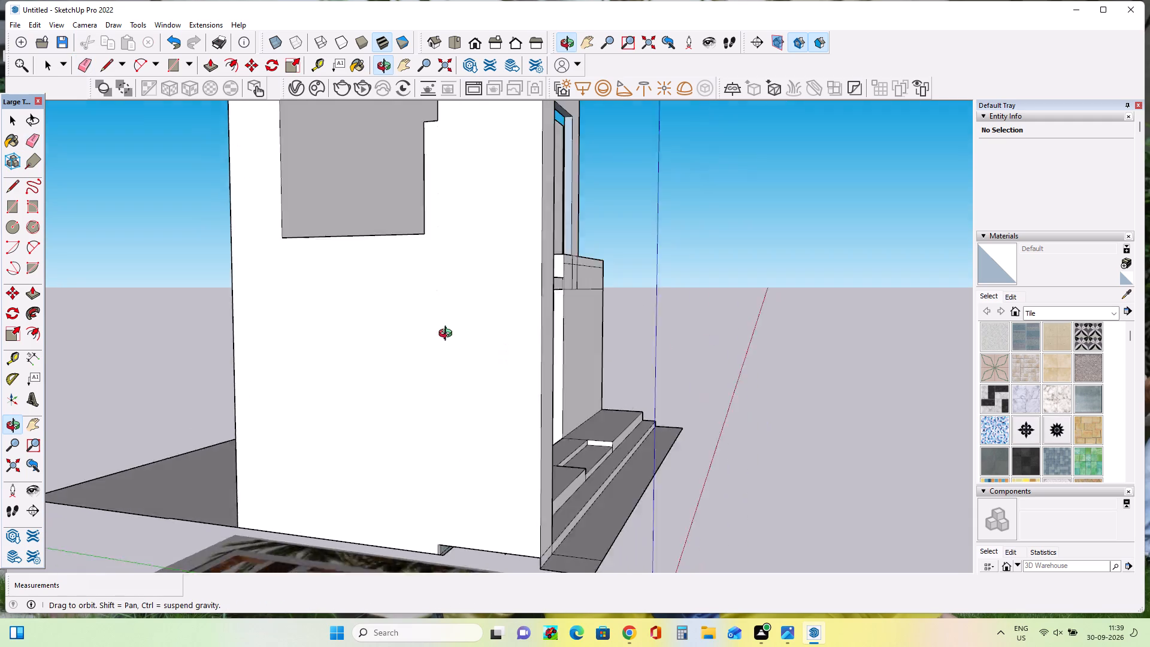
{"action": "middle_click_drag", "start_coordinate": [448, 335], "coordinate": [397, 264]}
{"action": "middle_click_drag", "start_coordinate": [477, 350], "coordinate": [452, 327]}
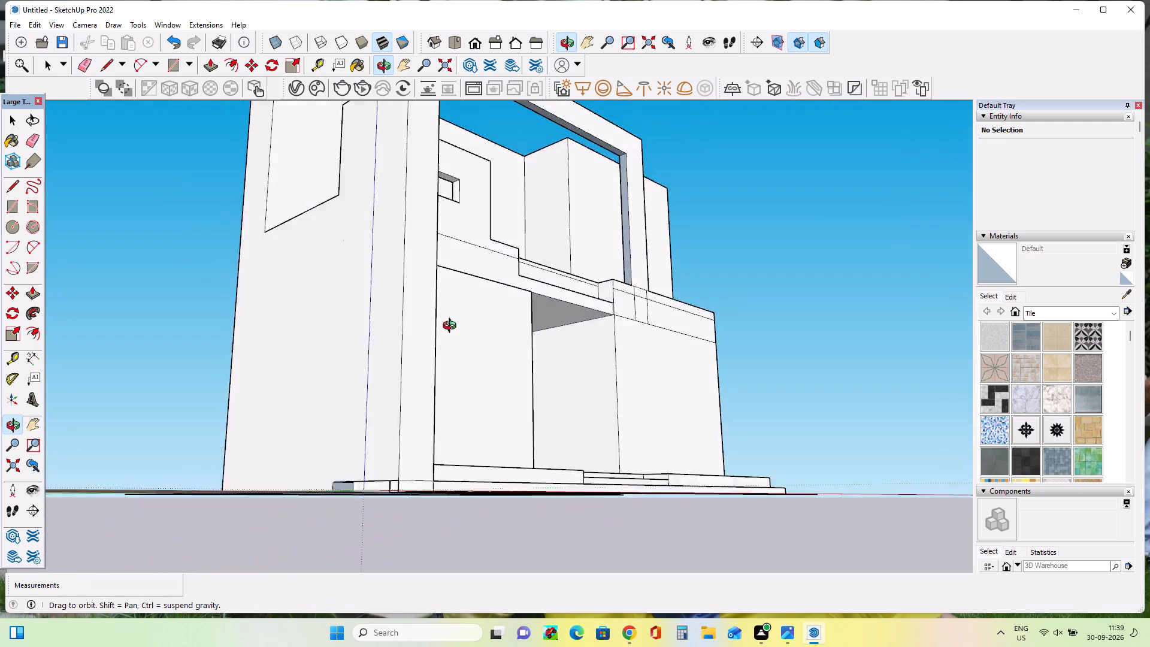
{"action": "middle_click_drag", "start_coordinate": [452, 327], "coordinate": [470, 315]}
{"action": "scroll", "coordinate": [414, 418], "scroll_direction": "up", "scroll_amount": 9}
{"action": "middle_click_drag", "start_coordinate": [437, 407], "coordinate": [455, 194]}
{"action": "scroll", "coordinate": [494, 301], "scroll_direction": "down", "scroll_amount": 15}
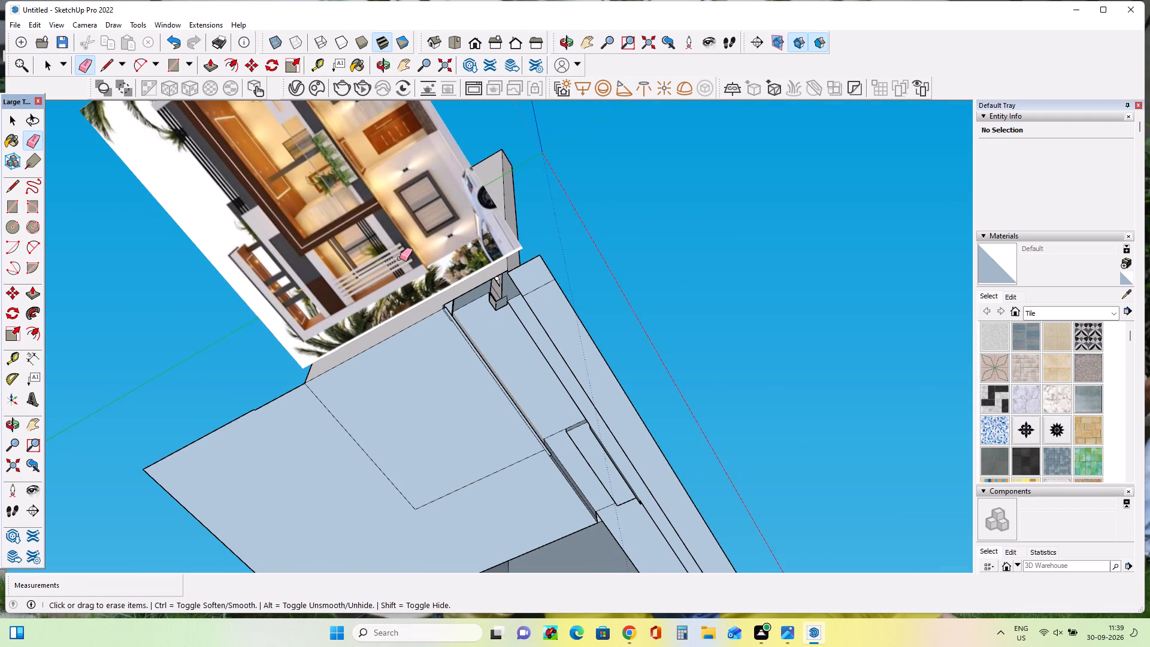
{"action": "scroll", "coordinate": [453, 323], "scroll_direction": "down", "scroll_amount": 5}
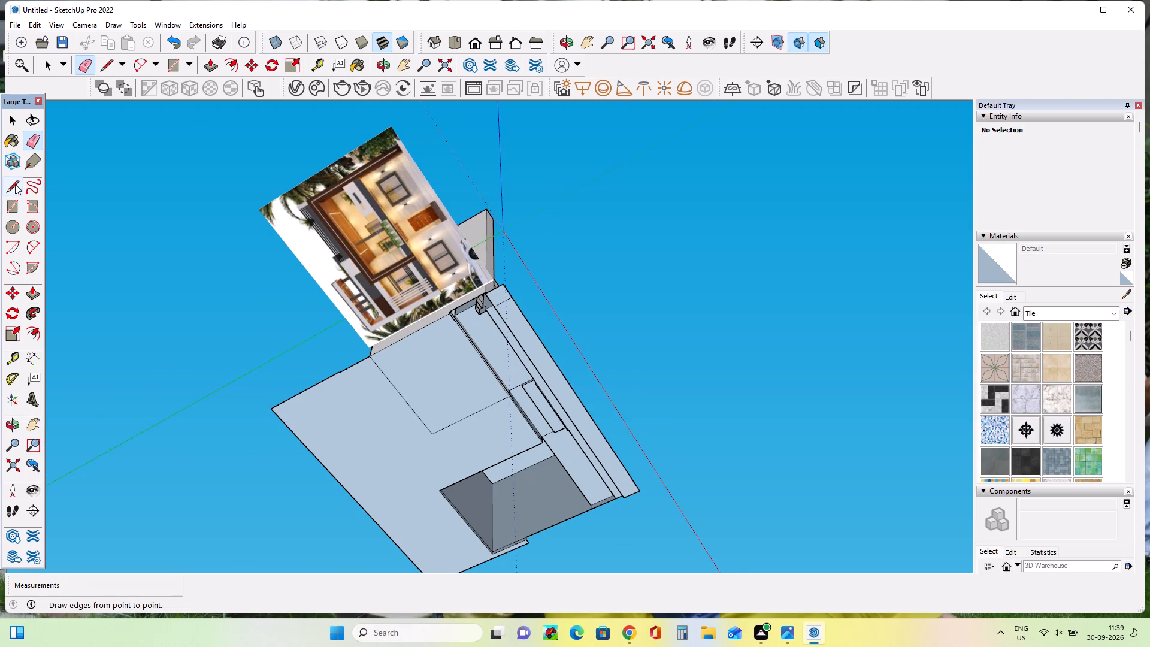
{"action": "left_click", "coordinate": [16, 204]}
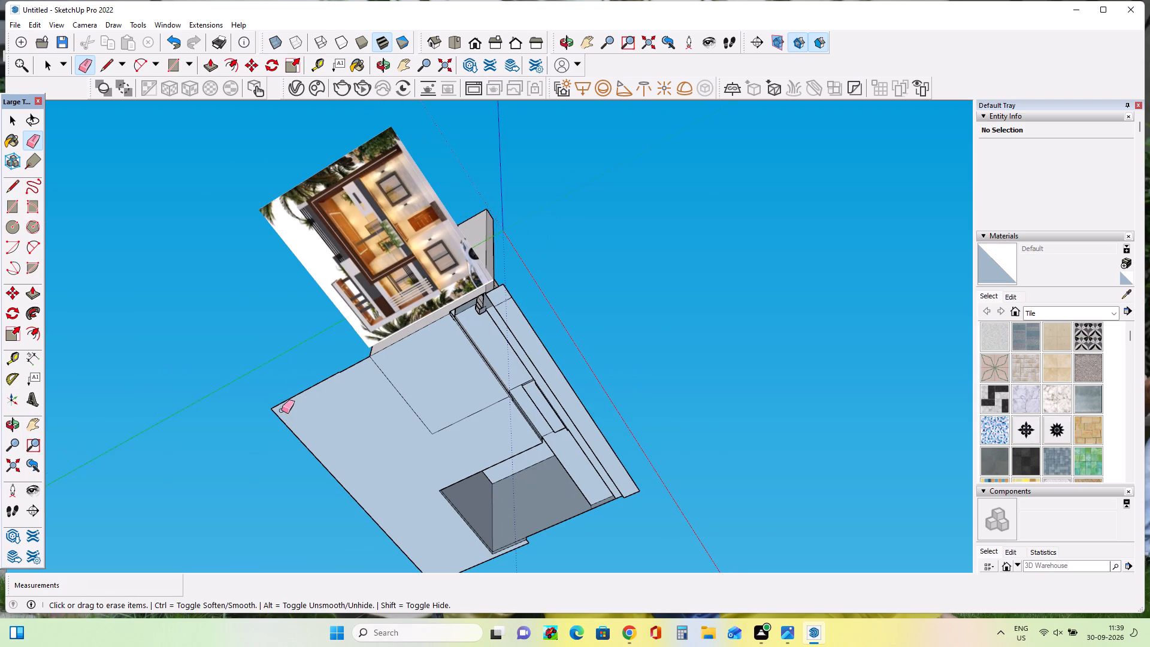
{"action": "left_click", "coordinate": [16, 211]}
{"action": "left_click", "coordinate": [500, 289]}
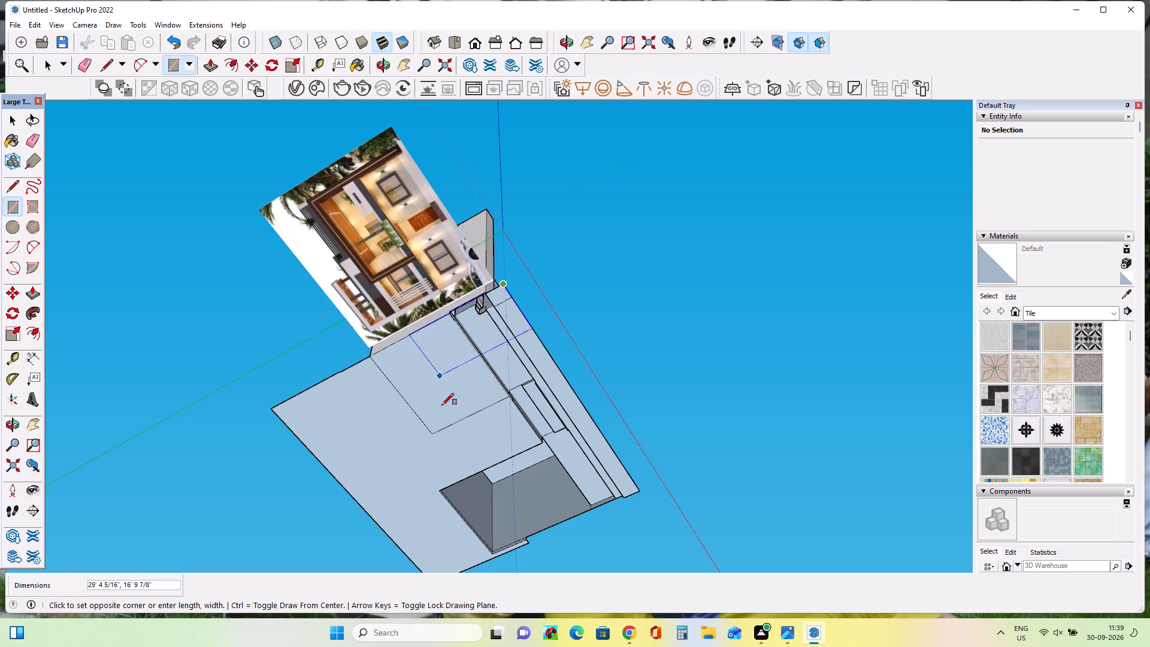
{"action": "scroll", "coordinate": [456, 513], "scroll_direction": "down", "scroll_amount": 7}
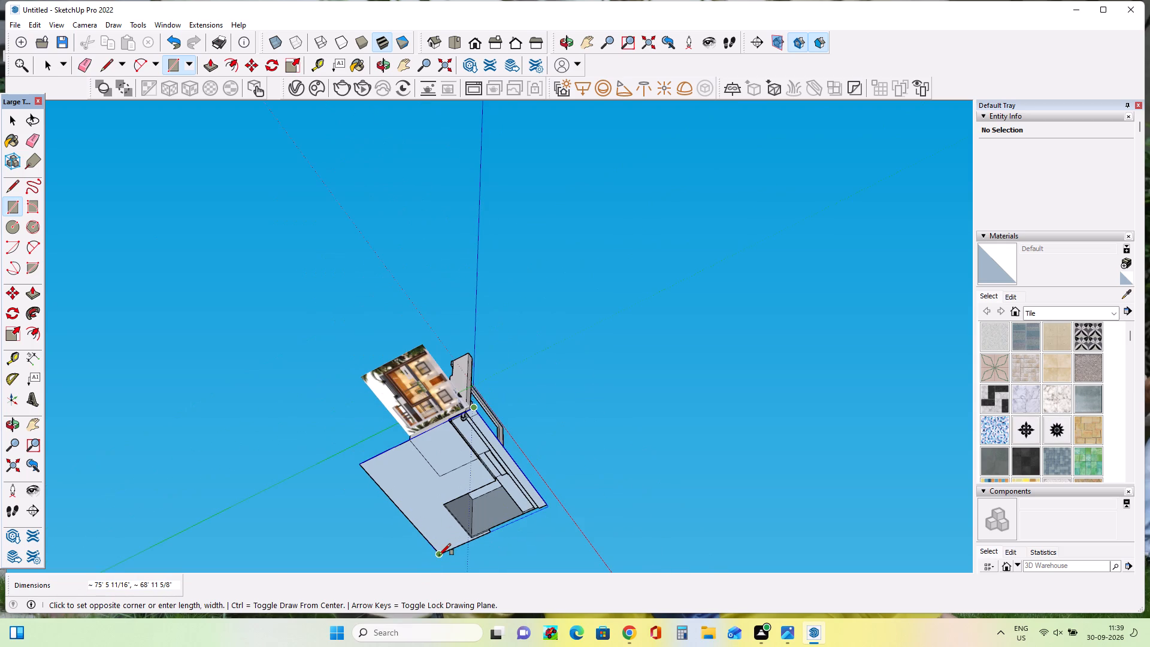
{"action": "left_click", "coordinate": [439, 555]}
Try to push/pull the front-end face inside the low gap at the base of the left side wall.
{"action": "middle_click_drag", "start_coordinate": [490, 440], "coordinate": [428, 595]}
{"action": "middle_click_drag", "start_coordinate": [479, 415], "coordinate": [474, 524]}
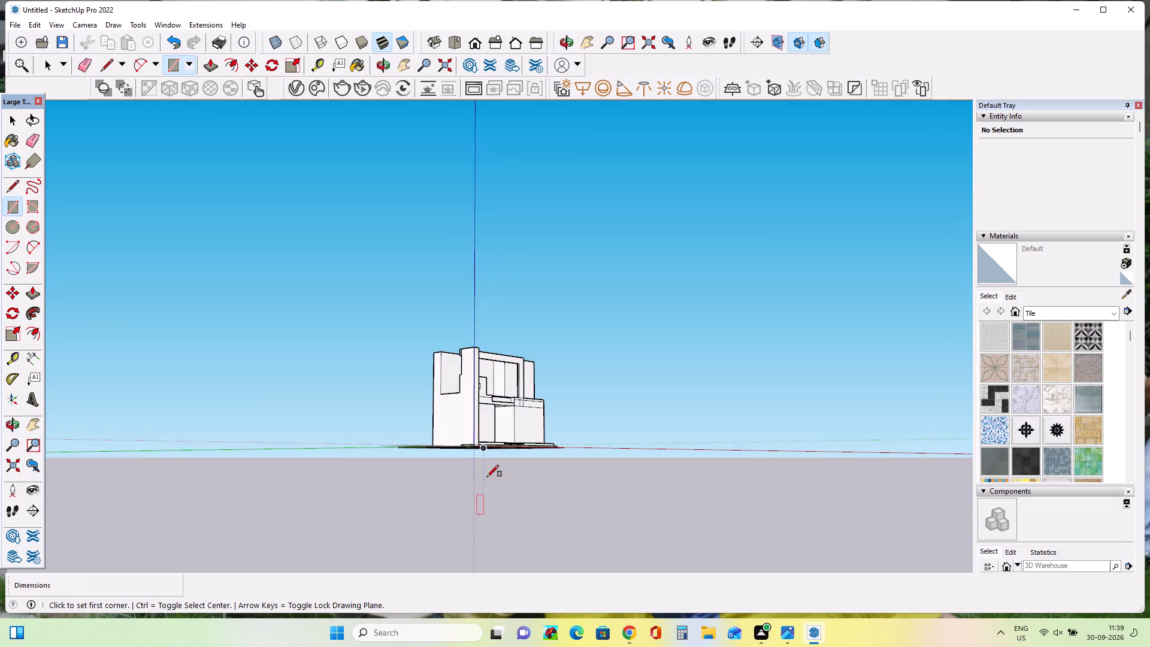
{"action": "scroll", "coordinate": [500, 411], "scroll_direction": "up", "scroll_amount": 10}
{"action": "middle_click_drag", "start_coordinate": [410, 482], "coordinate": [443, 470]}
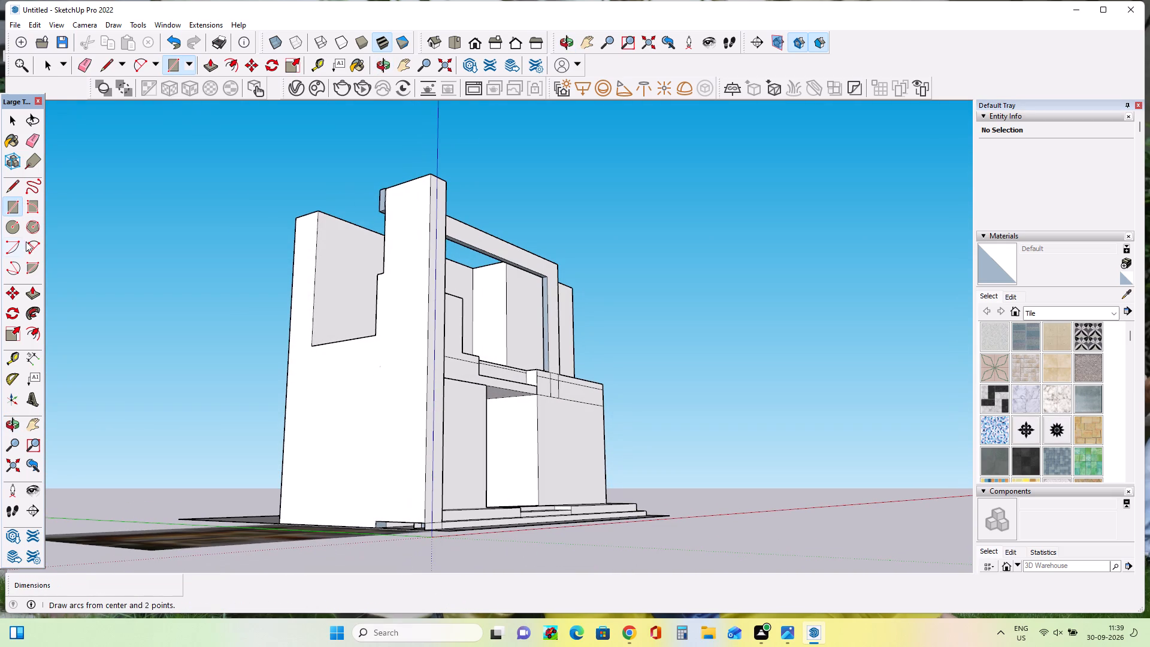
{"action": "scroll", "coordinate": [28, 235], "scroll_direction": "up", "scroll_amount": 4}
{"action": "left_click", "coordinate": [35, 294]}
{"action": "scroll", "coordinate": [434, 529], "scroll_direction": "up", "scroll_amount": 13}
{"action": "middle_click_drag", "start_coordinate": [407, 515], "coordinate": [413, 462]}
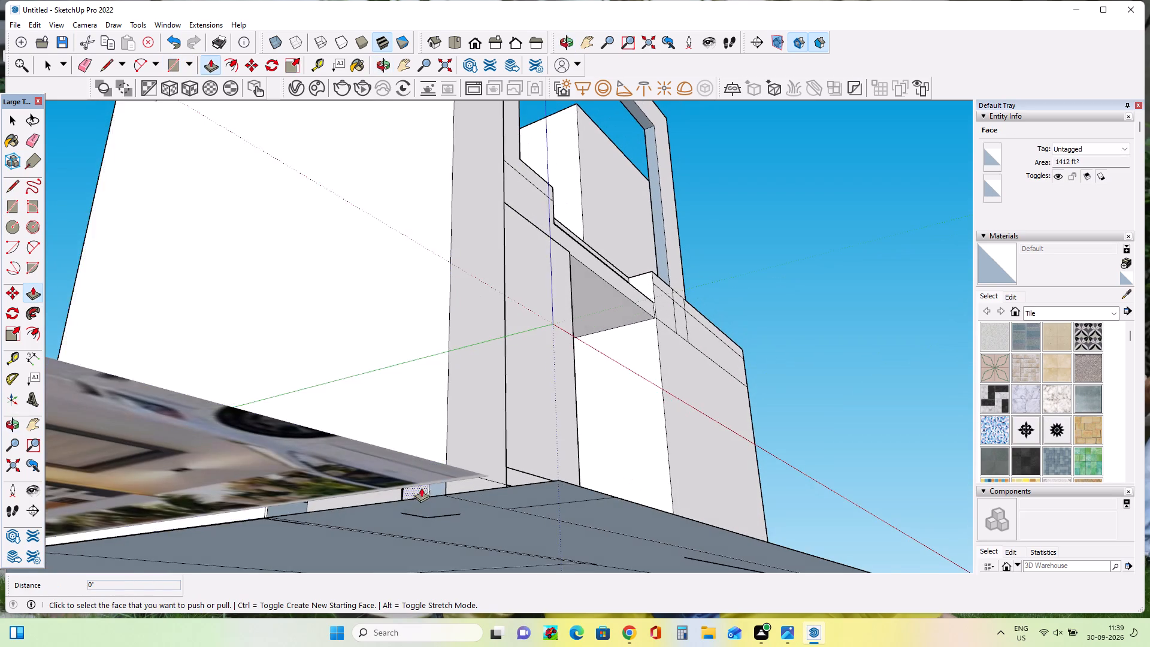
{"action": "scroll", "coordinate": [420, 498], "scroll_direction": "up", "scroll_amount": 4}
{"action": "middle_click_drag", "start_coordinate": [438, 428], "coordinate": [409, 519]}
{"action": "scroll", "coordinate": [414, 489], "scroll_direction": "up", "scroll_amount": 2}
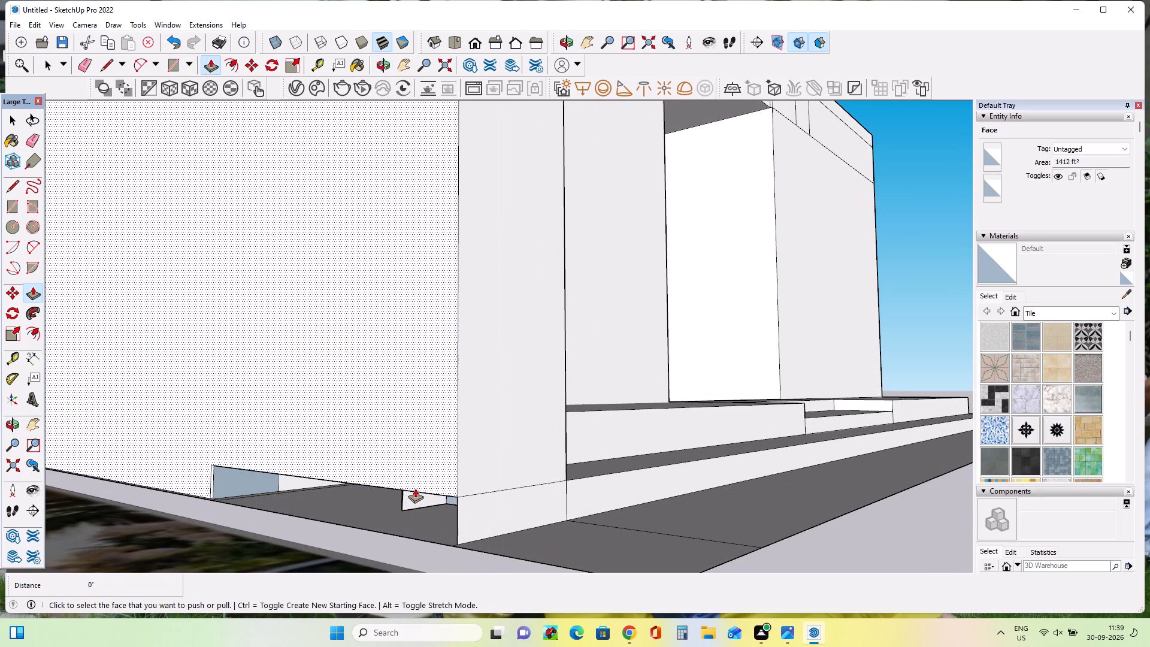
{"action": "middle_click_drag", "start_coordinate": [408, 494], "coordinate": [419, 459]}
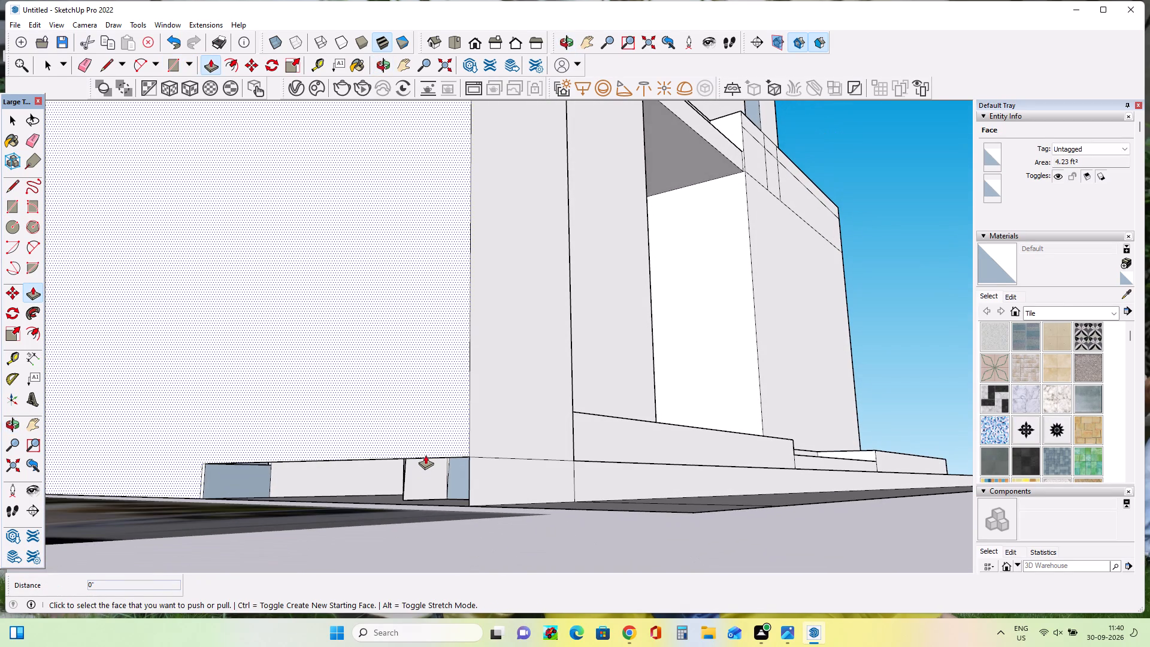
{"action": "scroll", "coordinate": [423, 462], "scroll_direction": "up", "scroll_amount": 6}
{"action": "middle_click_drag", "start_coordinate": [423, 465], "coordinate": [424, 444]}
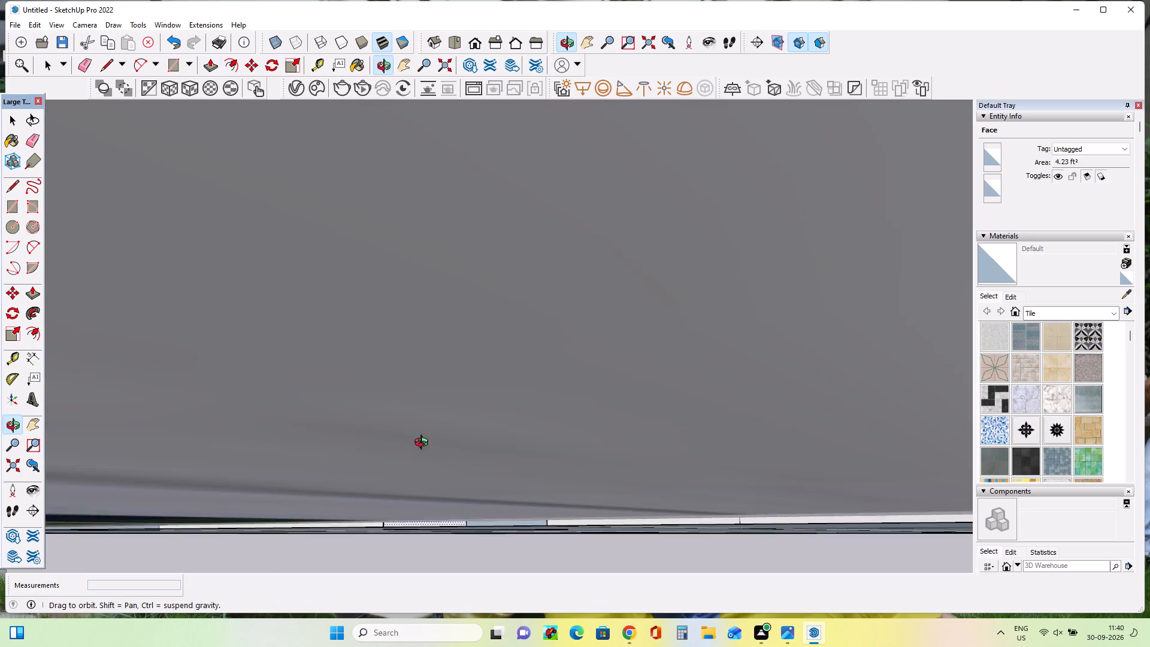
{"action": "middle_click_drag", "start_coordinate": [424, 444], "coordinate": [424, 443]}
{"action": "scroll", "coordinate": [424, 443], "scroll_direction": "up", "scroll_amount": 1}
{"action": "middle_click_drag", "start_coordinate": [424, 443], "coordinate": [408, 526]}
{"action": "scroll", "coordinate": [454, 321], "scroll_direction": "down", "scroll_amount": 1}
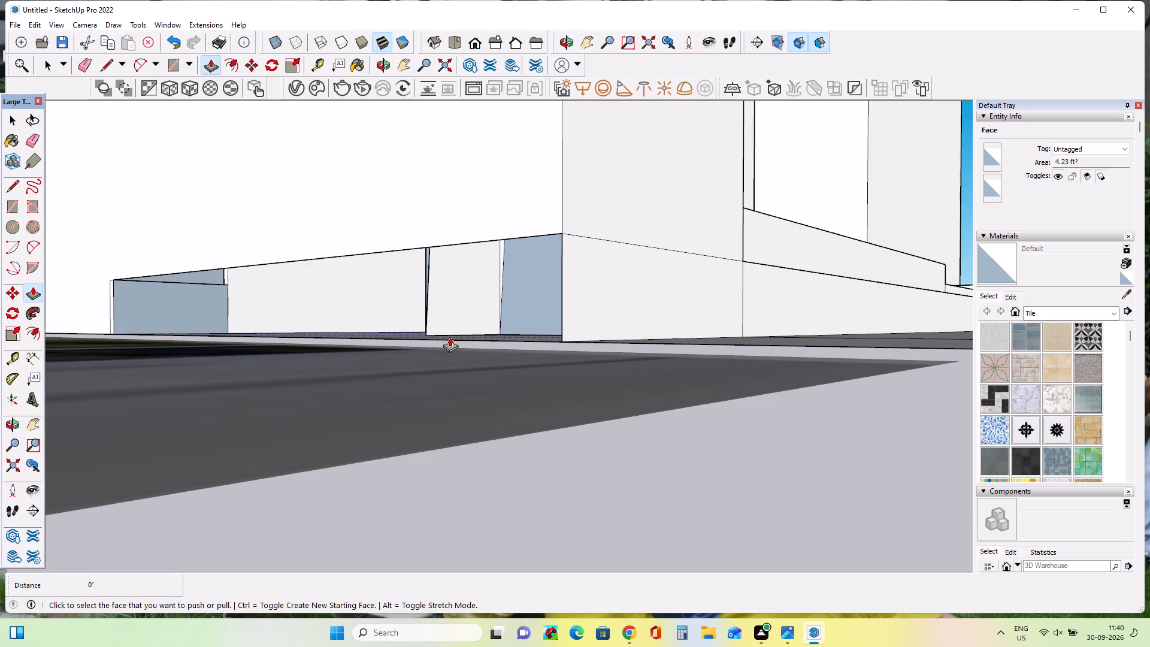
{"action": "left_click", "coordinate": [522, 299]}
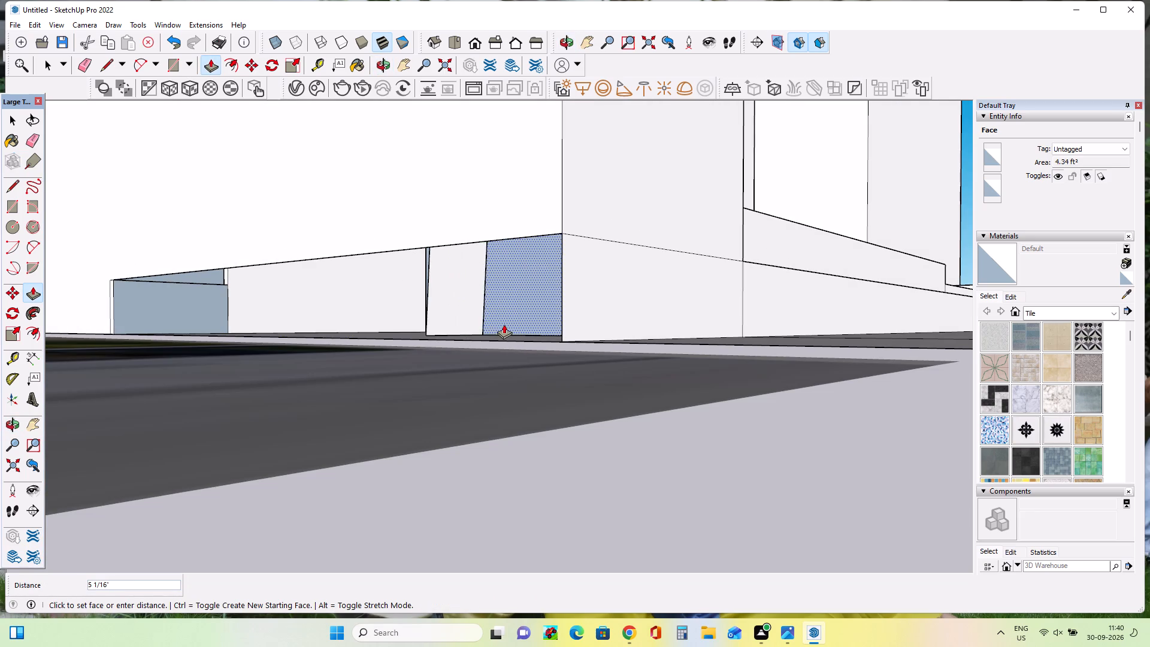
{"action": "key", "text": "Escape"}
Fill the gap under the left side wall: pull its floor up about 10 3/8", push the front face in 2", raise the top 1 1/2".
{"action": "middle_click_drag", "start_coordinate": [504, 328], "coordinate": [515, 381]}
{"action": "double_click", "coordinate": [492, 395]}
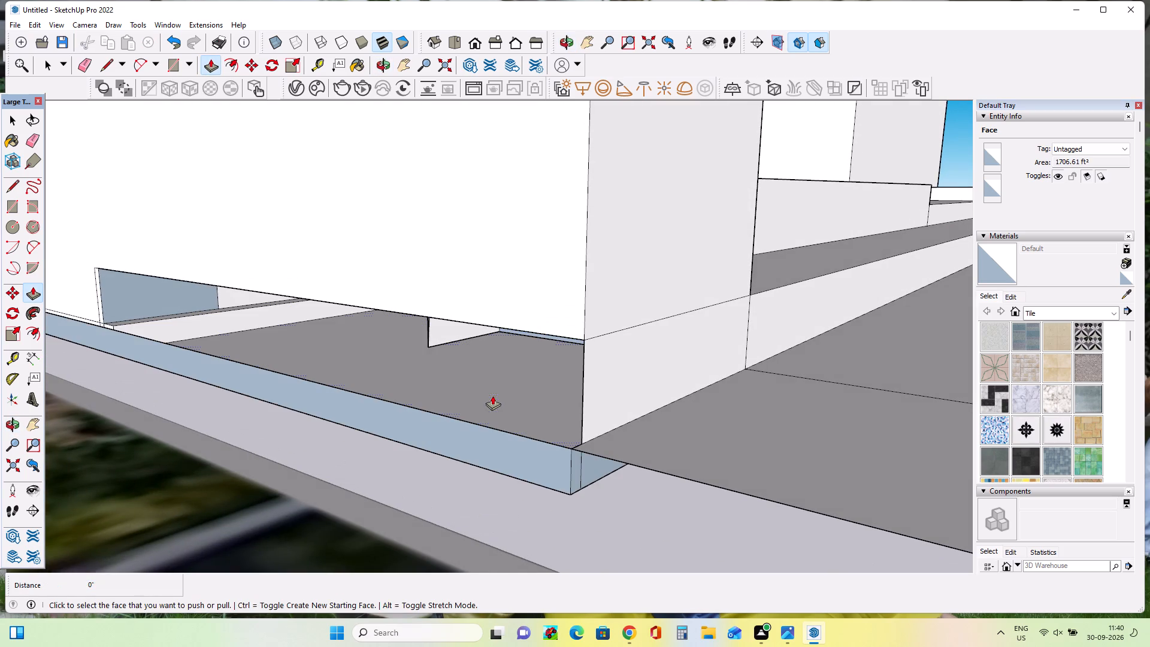
{"action": "key", "text": "ctrl+z"}
{"action": "left_click", "coordinate": [480, 374]}
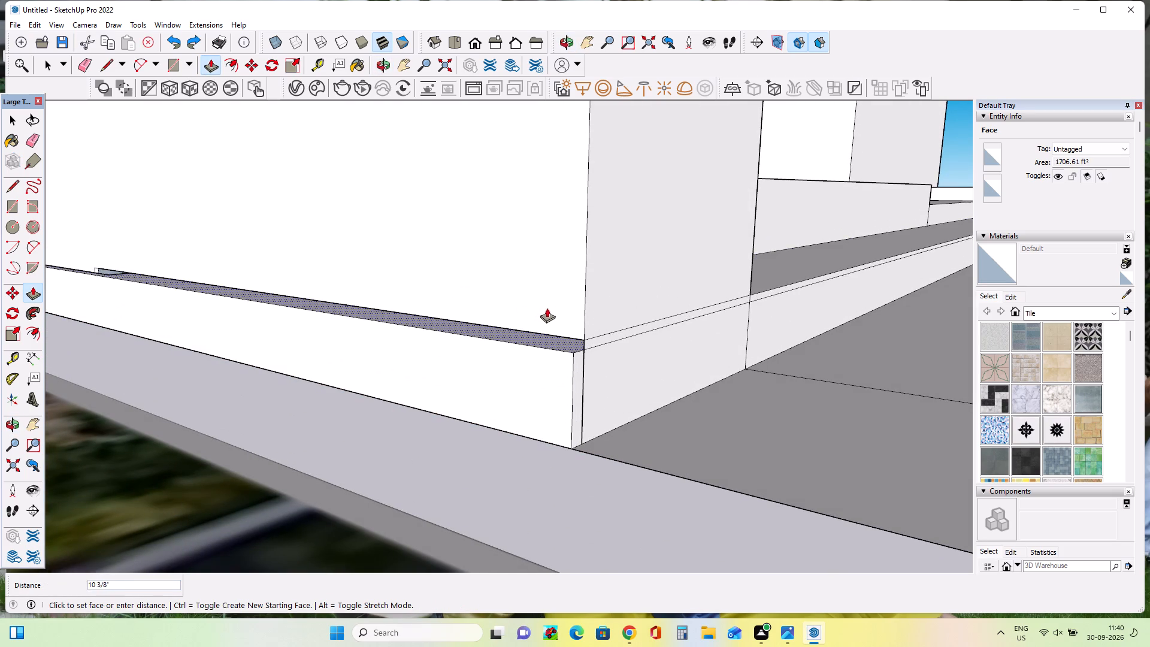
{"action": "left_click", "coordinate": [564, 310]}
{"action": "left_click", "coordinate": [531, 376]}
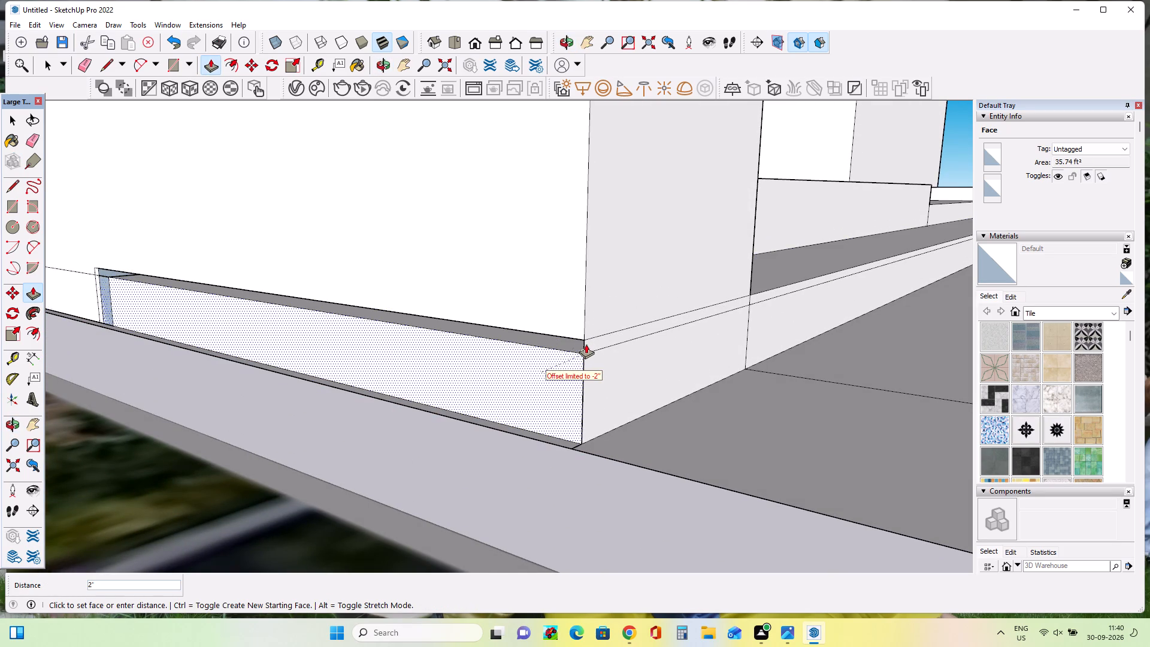
{"action": "double_click", "coordinate": [574, 307]}
{"action": "left_click", "coordinate": [561, 339]}
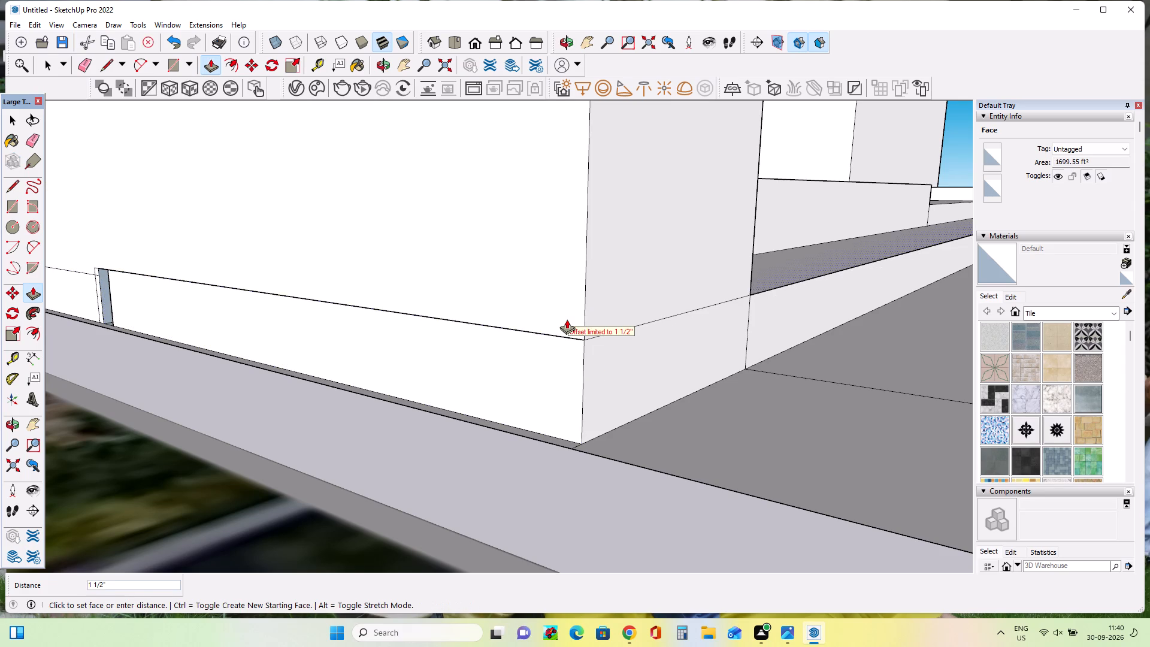
{"action": "left_click", "coordinate": [567, 317]}
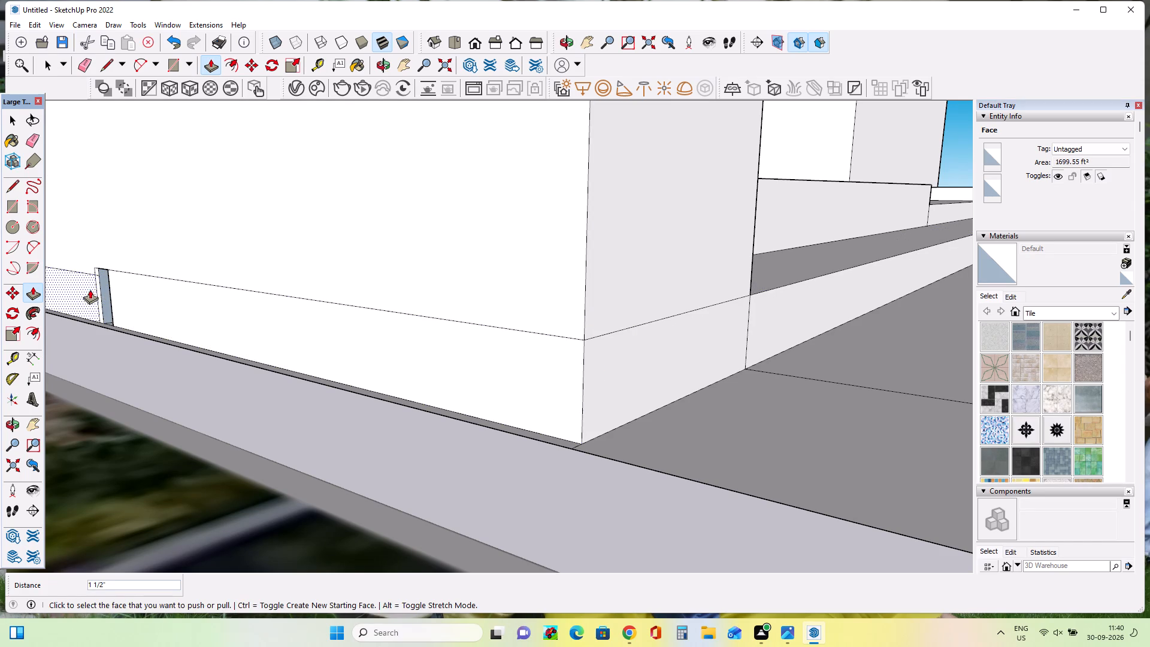
Pull the new base strip's face on the left side wall outward about 7/16".
{"action": "left_click", "coordinate": [89, 290]}
{"action": "key", "text": "Escape"}
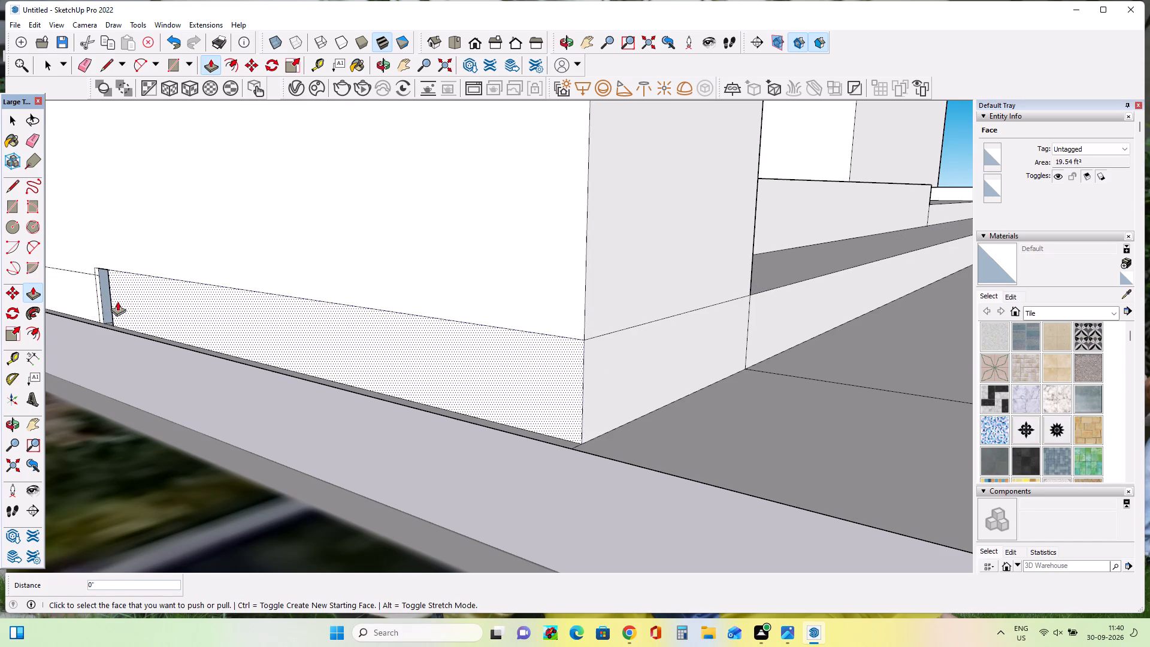
{"action": "left_click", "coordinate": [131, 300]}
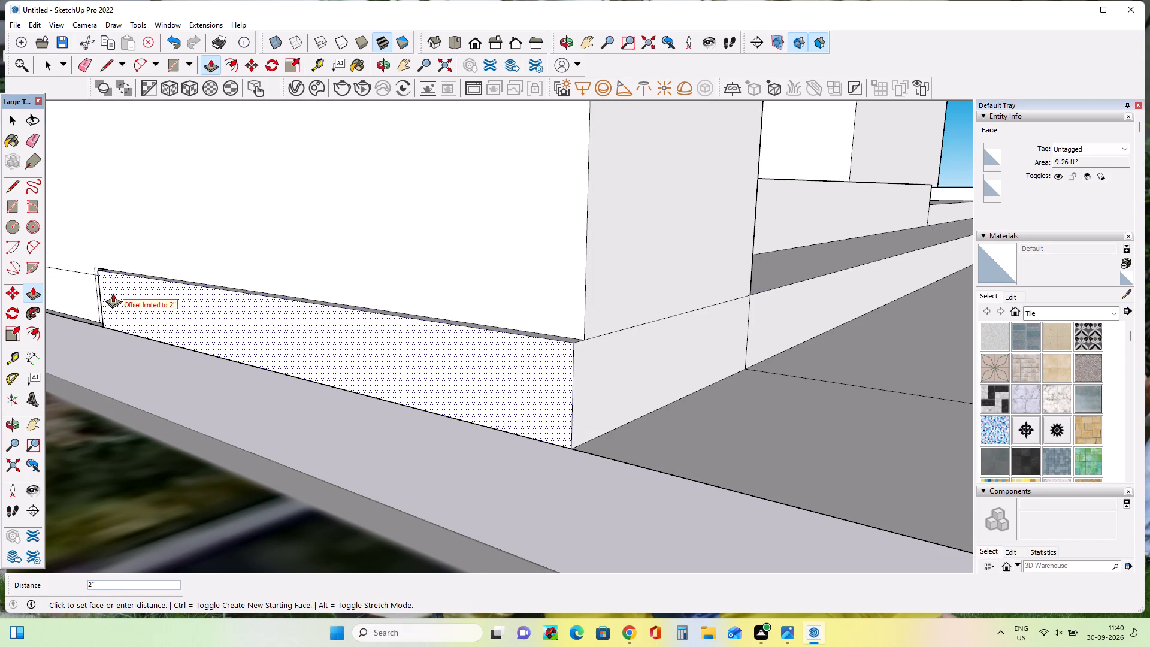
{"action": "left_click", "coordinate": [132, 293]}
Pull the end face of the remaining notch at the left wall's base about 4 1/2" to close it.
{"action": "middle_click_drag", "start_coordinate": [394, 249], "coordinate": [267, 404]}
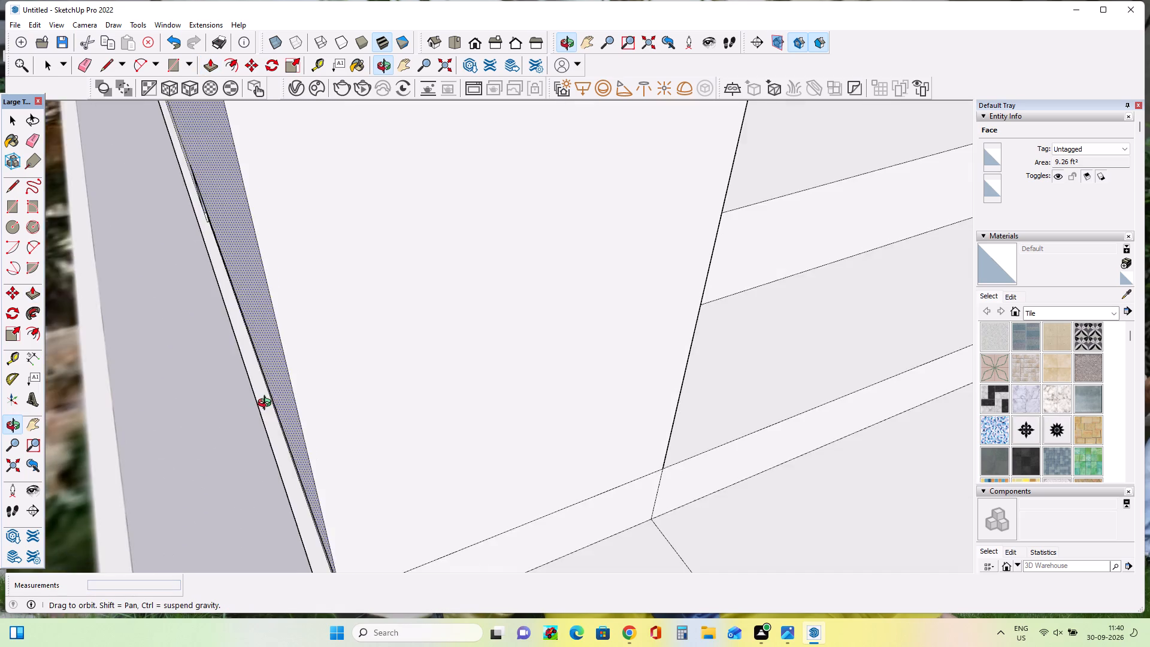
{"action": "middle_click_drag", "start_coordinate": [267, 404], "coordinate": [584, 386]}
{"action": "scroll", "coordinate": [156, 412], "scroll_direction": "down", "scroll_amount": 3}
{"action": "scroll", "coordinate": [486, 452], "scroll_direction": "down", "scroll_amount": 4}
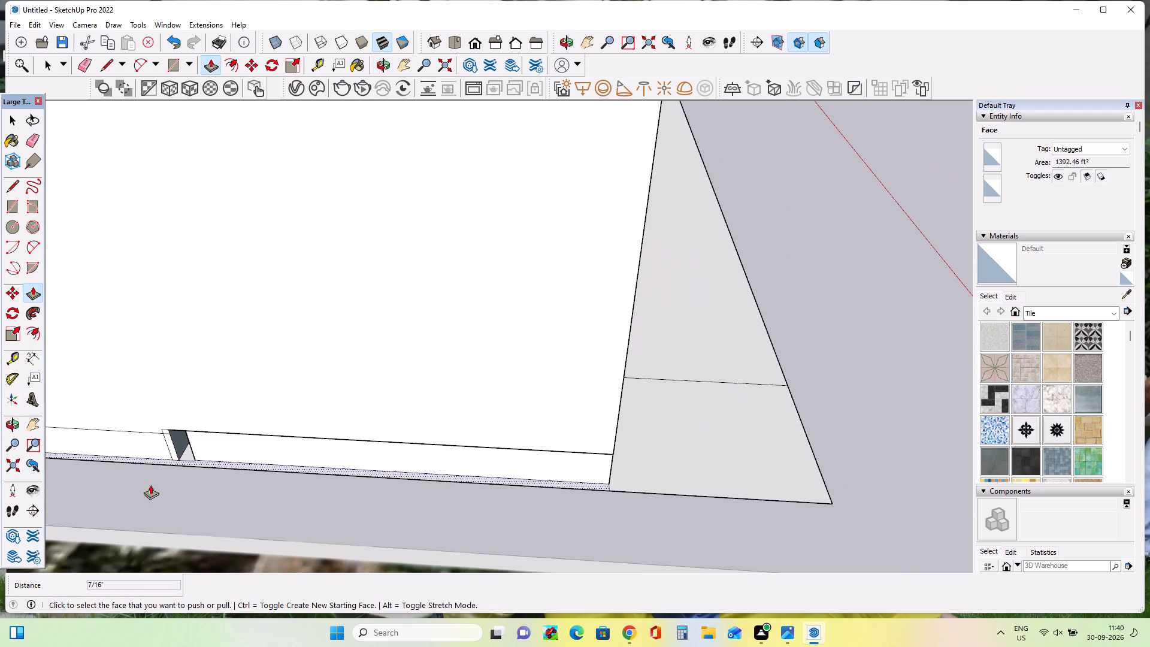
{"action": "middle_click_drag", "start_coordinate": [163, 470], "coordinate": [380, 319]}
{"action": "scroll", "coordinate": [256, 507], "scroll_direction": "up", "scroll_amount": 3}
{"action": "left_click", "coordinate": [261, 475]}
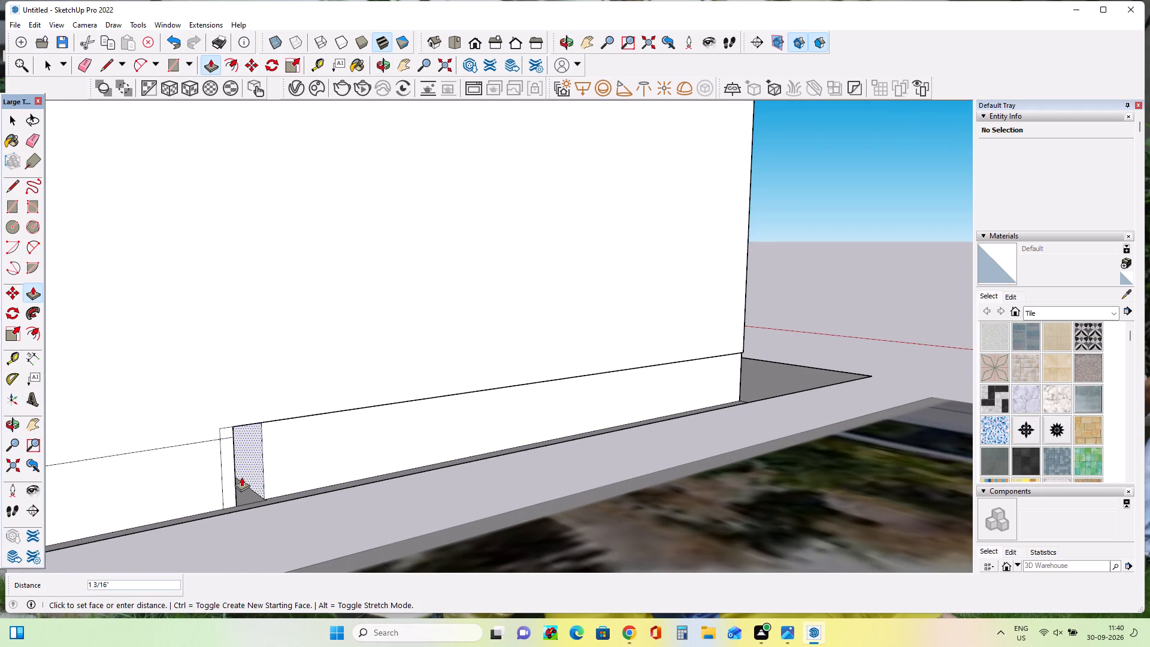
{"action": "double_click", "coordinate": [222, 481]}
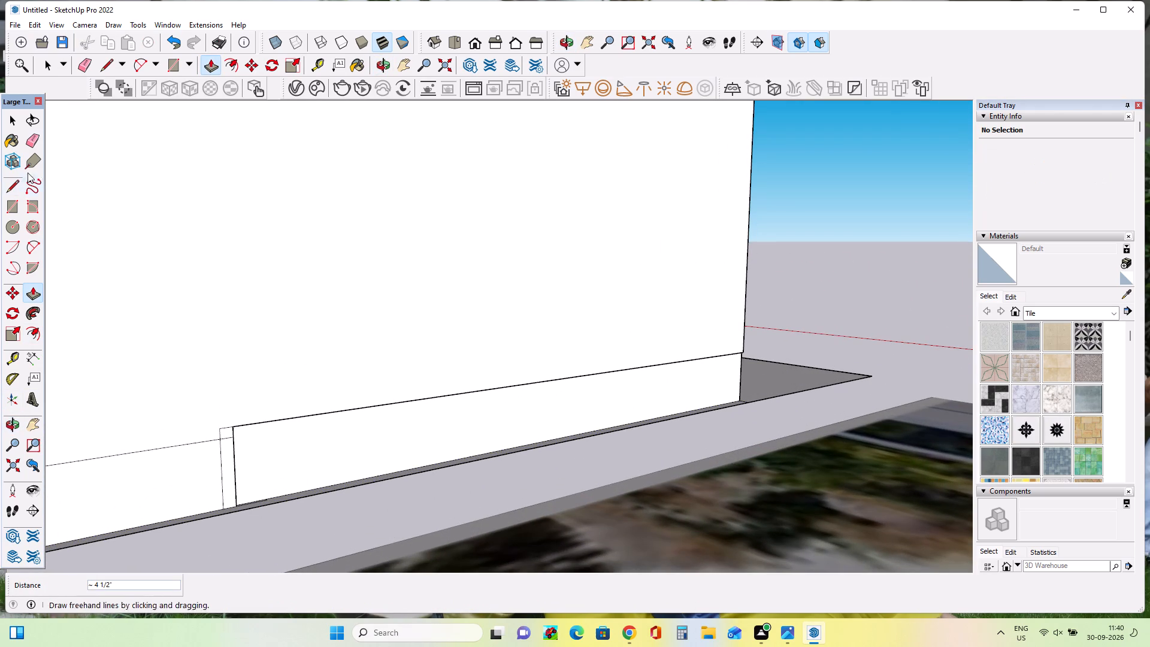
Erase the stray thin edges beside the end of the base strip on the left side wall, undoing any excess erasure.
{"action": "left_click", "coordinate": [38, 132]}
{"action": "left_click", "coordinate": [216, 439]}
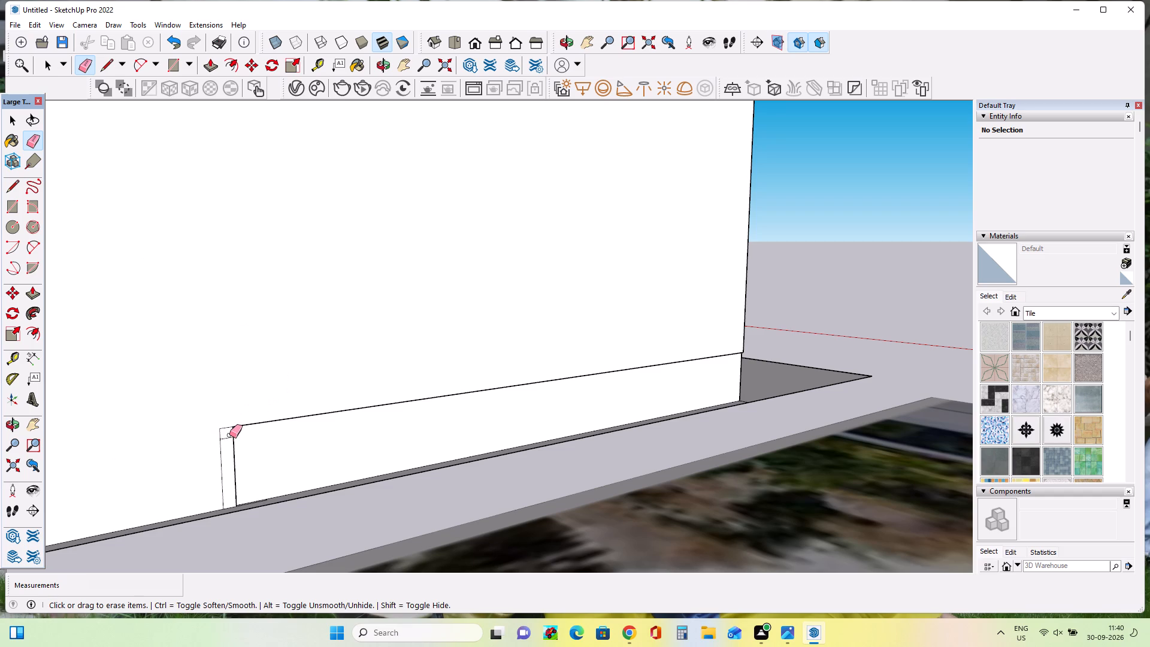
{"action": "left_click", "coordinate": [226, 428]}
{"action": "left_click", "coordinate": [226, 439]}
{"action": "left_click", "coordinate": [220, 442]}
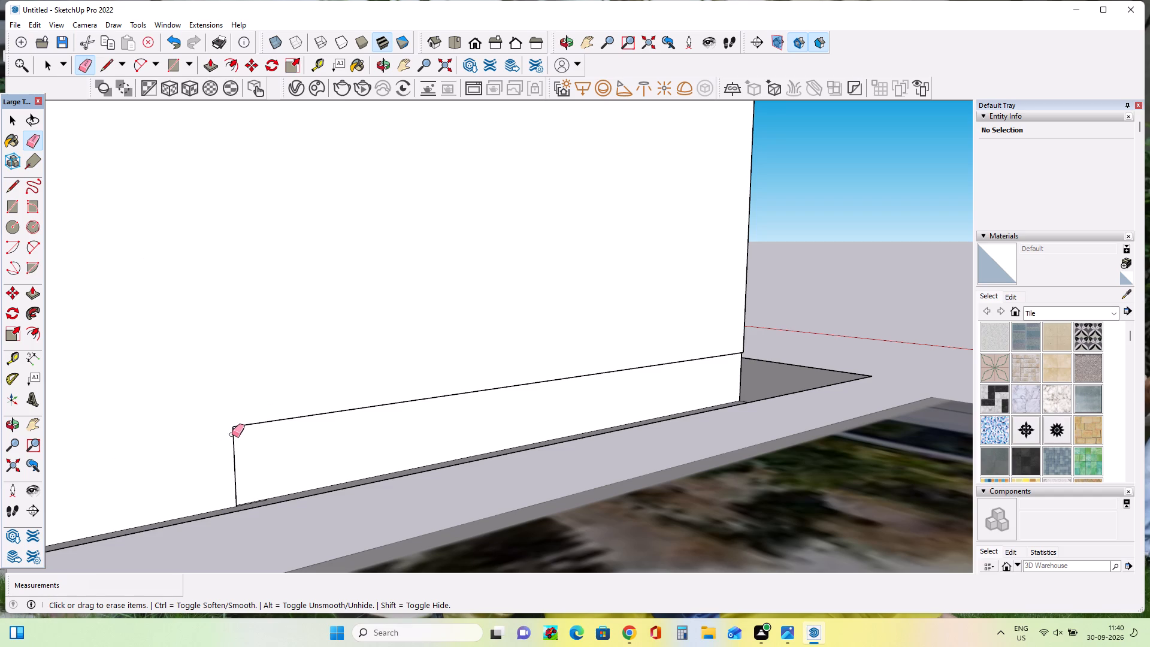
{"action": "left_click", "coordinate": [233, 434]}
{"action": "key", "text": "ctrl+z"}
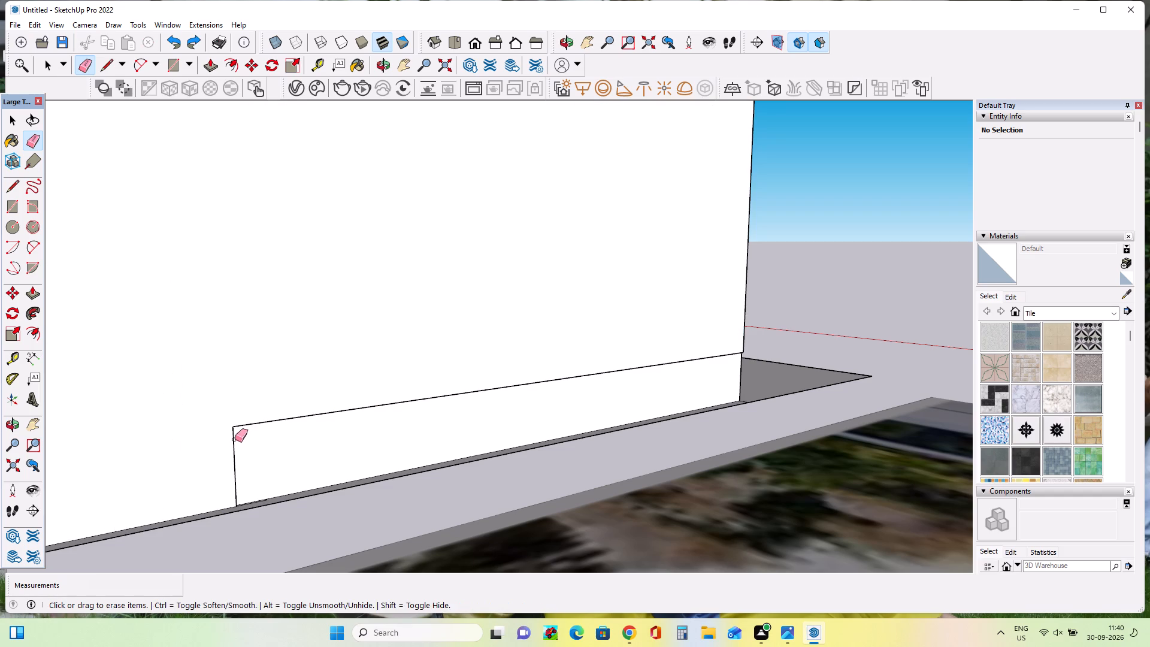
Push/pull the base strip's face on the left side wall 7/16" so it is flush with the wall.
{"action": "middle_click_drag", "start_coordinate": [286, 477], "coordinate": [175, 544]}
{"action": "scroll", "coordinate": [276, 451], "scroll_direction": "up", "scroll_amount": 5}
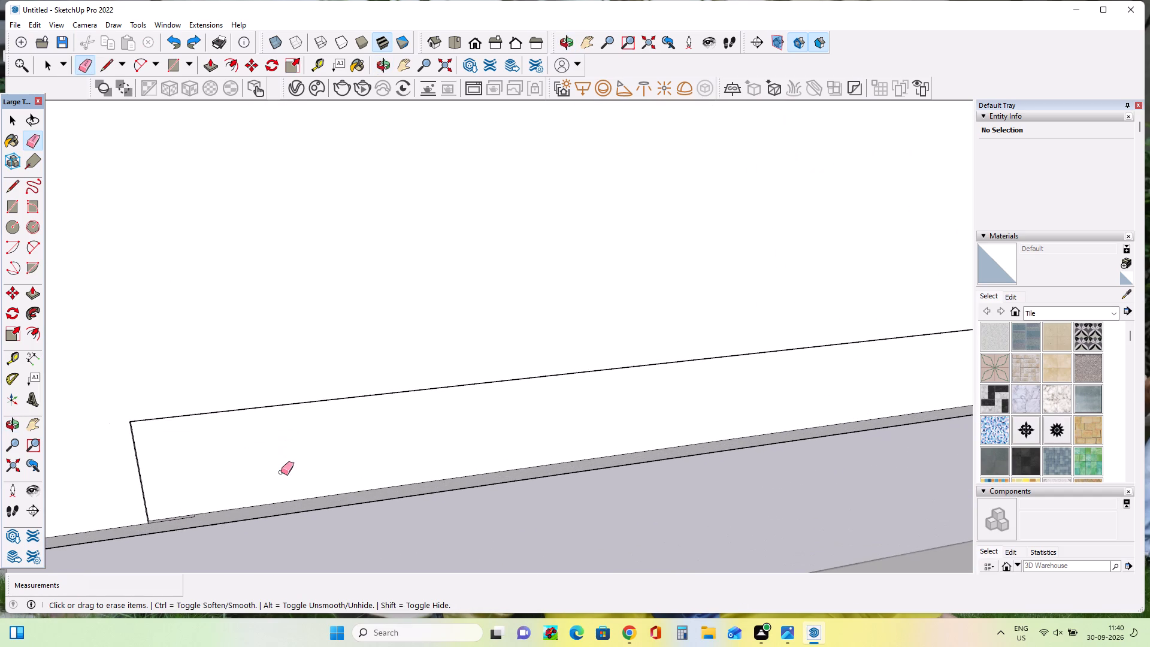
{"action": "middle_click_drag", "start_coordinate": [281, 472], "coordinate": [246, 546]}
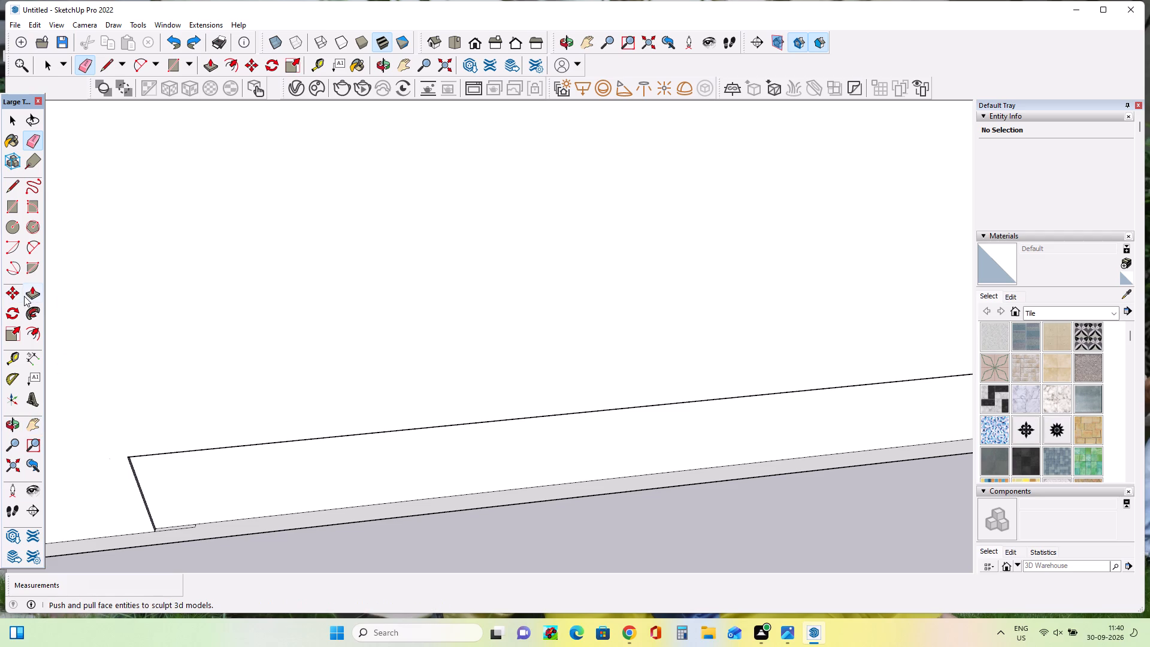
{"action": "left_click", "coordinate": [24, 296]}
{"action": "left_click", "coordinate": [38, 294]}
{"action": "left_click", "coordinate": [160, 499]}
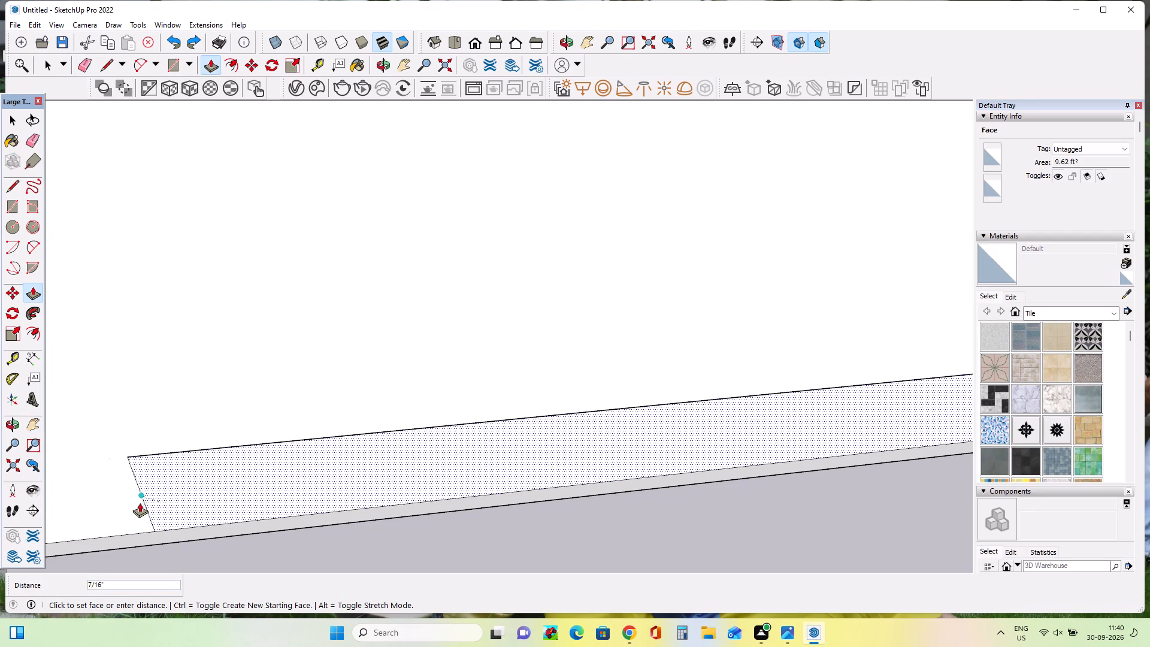
{"action": "left_click", "coordinate": [133, 503]}
Erase the base strip's remaining top and end outline edges from the left side wall.
{"action": "left_click", "coordinate": [32, 135]}
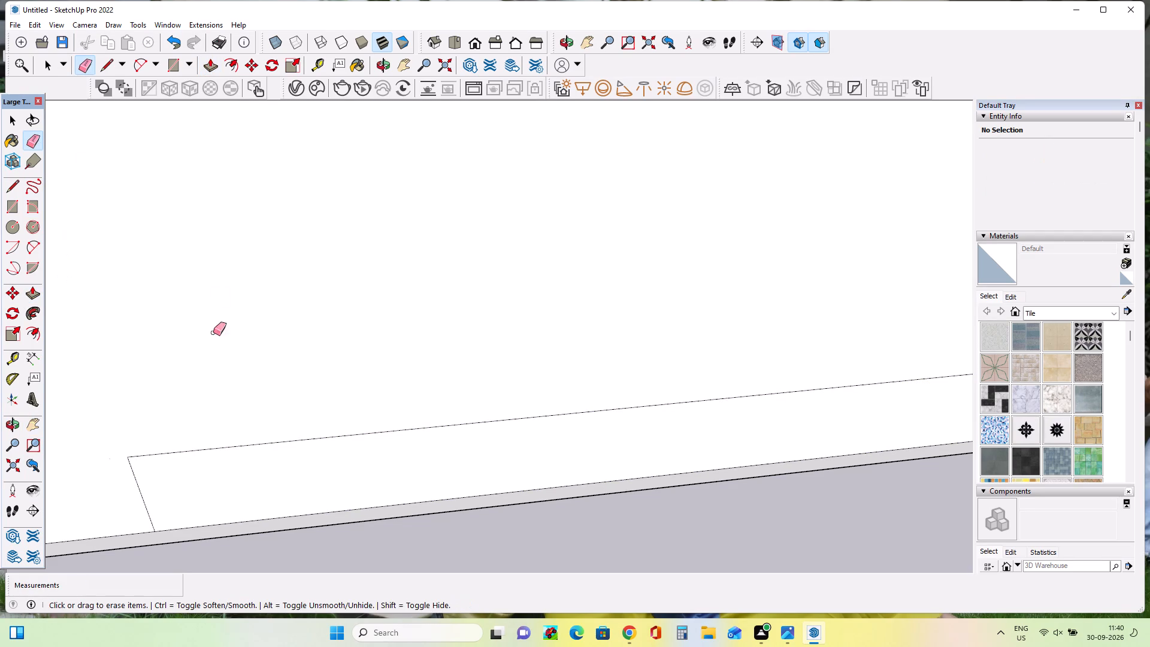
{"action": "double_click", "coordinate": [232, 448]}
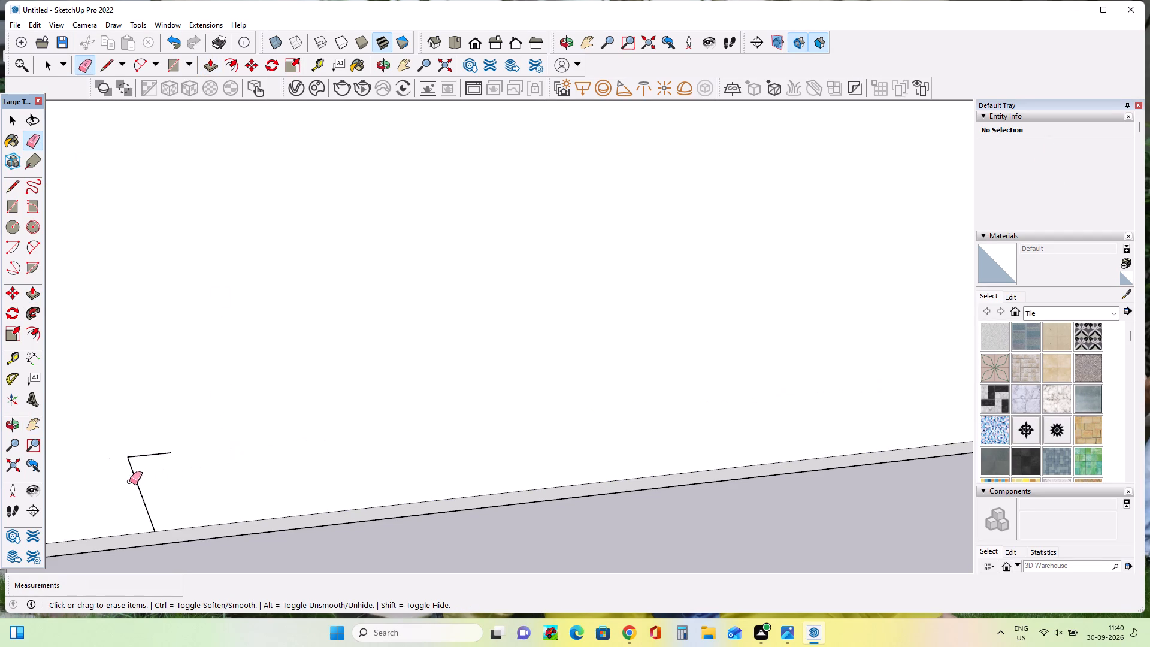
{"action": "left_click", "coordinate": [135, 482]}
{"action": "left_click", "coordinate": [149, 456]}
Examine the left wall's front corner, the front steps, and the base along the right side wall.
{"action": "scroll", "coordinate": [294, 401], "scroll_direction": "down", "scroll_amount": 4}
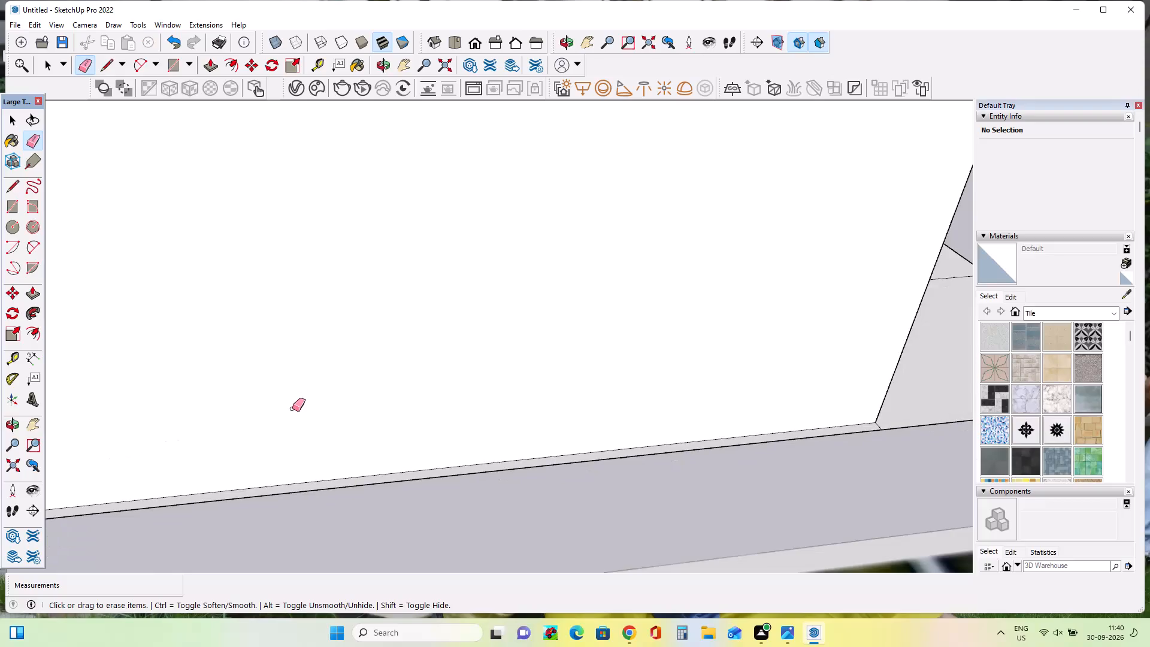
{"action": "scroll", "coordinate": [292, 409], "scroll_direction": "down", "scroll_amount": 9}
{"action": "middle_click_drag", "start_coordinate": [465, 444], "coordinate": [189, 472]}
{"action": "middle_click", "coordinate": [189, 472]}
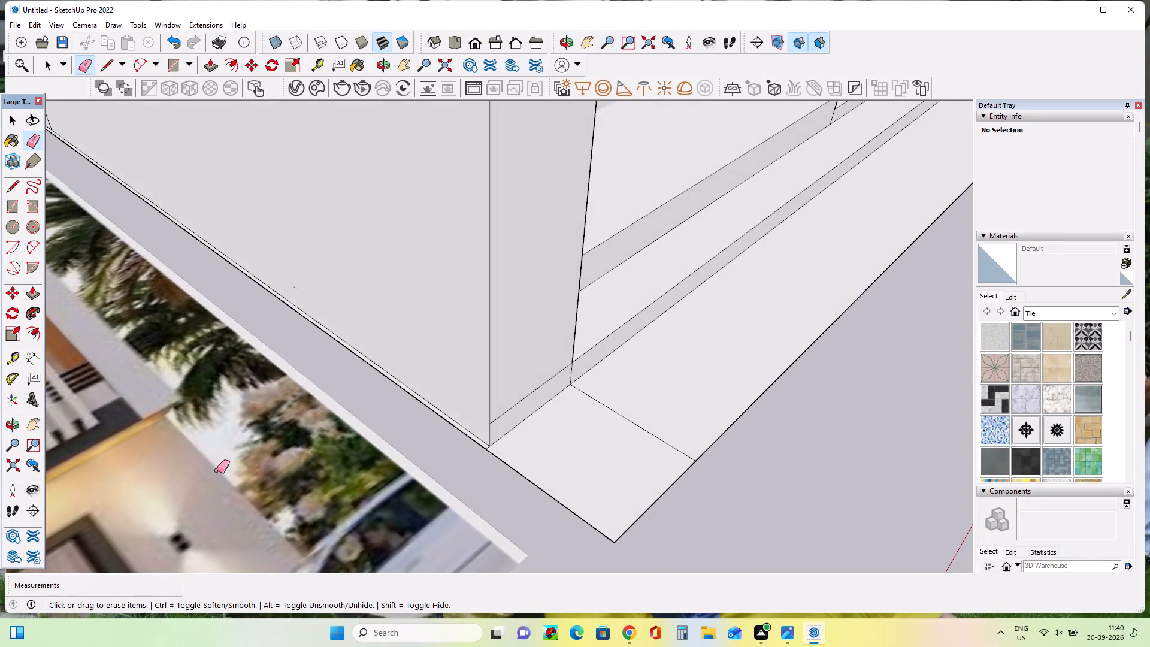
{"action": "middle_click_drag", "start_coordinate": [469, 410], "coordinate": [238, 401]}
{"action": "scroll", "coordinate": [402, 374], "scroll_direction": "down", "scroll_amount": 13}
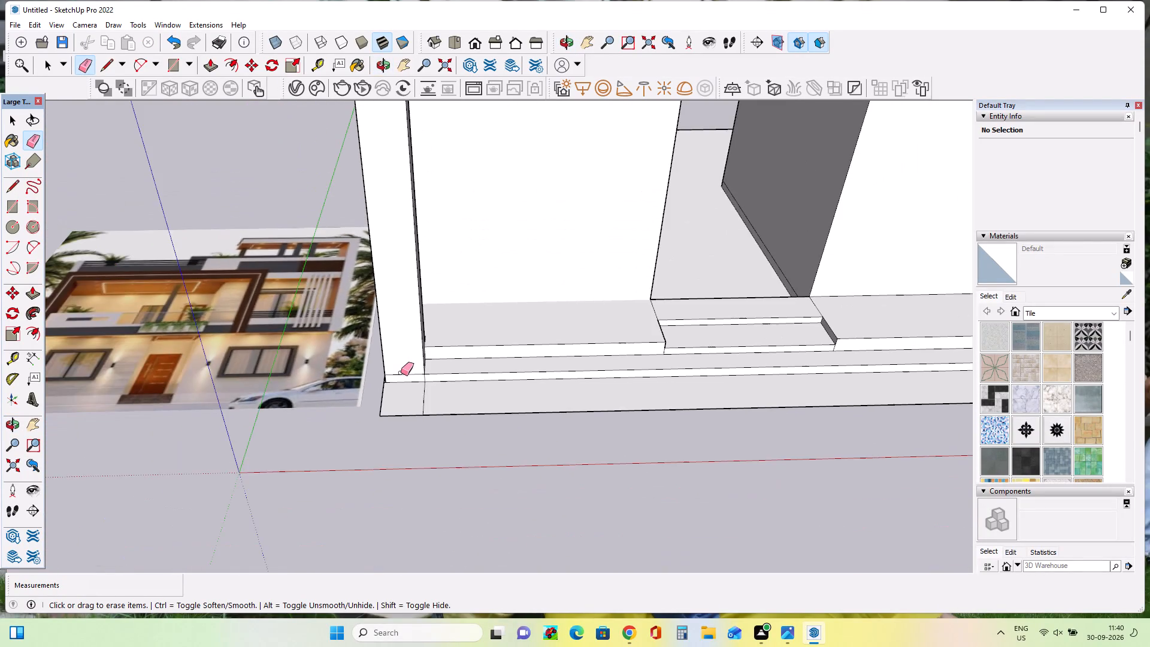
{"action": "scroll", "coordinate": [399, 372], "scroll_direction": "down", "scroll_amount": 5}
{"action": "middle_click_drag", "start_coordinate": [661, 387], "coordinate": [378, 246]}
{"action": "middle_click_drag", "start_coordinate": [683, 395], "coordinate": [693, 486]}
{"action": "scroll", "coordinate": [764, 518], "scroll_direction": "up", "scroll_amount": 3}
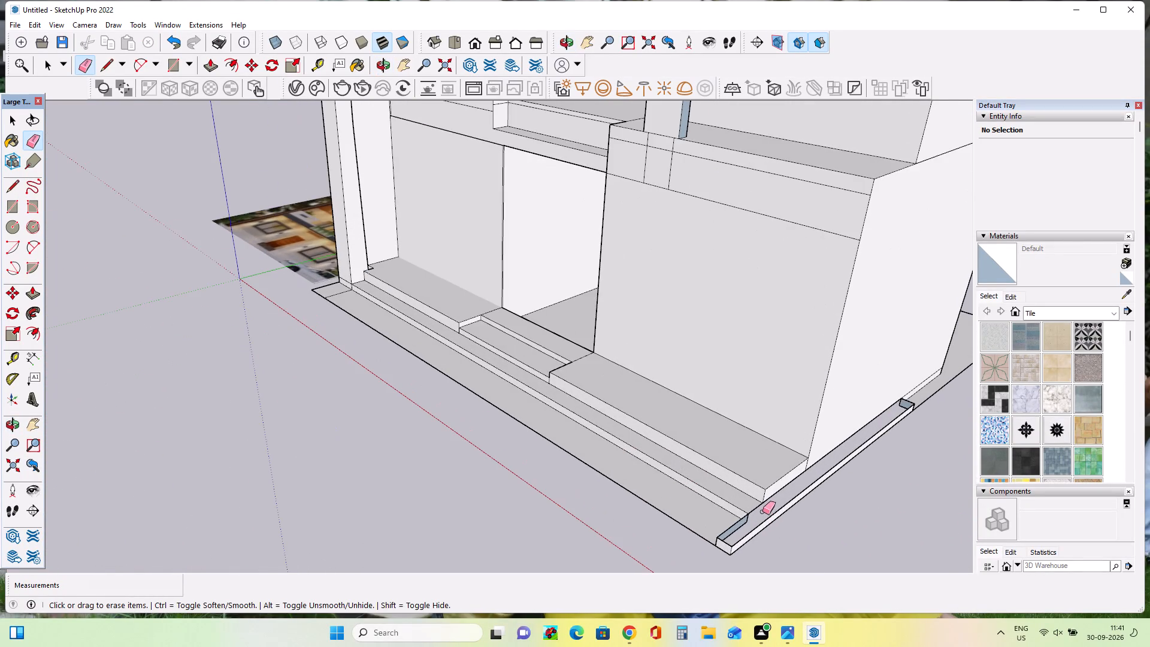
{"action": "scroll", "coordinate": [762, 511], "scroll_direction": "down", "scroll_amount": 3}
{"action": "middle_click_drag", "start_coordinate": [643, 470], "coordinate": [261, 438]}
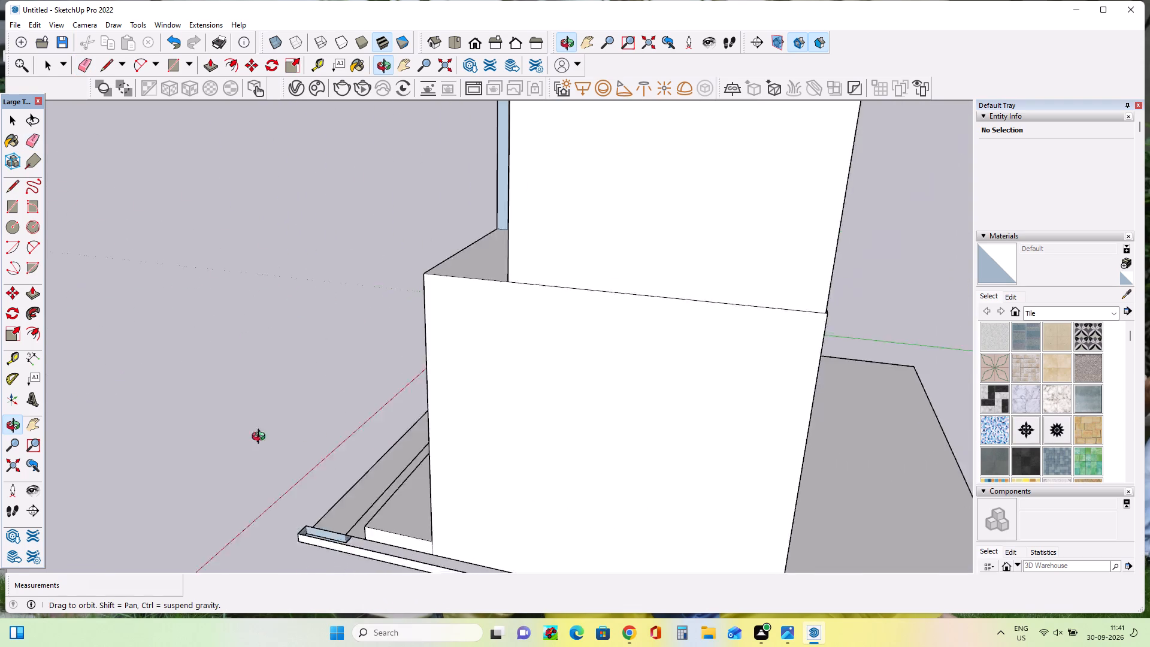
{"action": "middle_click_drag", "start_coordinate": [261, 438], "coordinate": [250, 438]}
{"action": "middle_click_drag", "start_coordinate": [589, 436], "coordinate": [663, 485]}
{"action": "scroll", "coordinate": [420, 434], "scroll_direction": "down", "scroll_amount": 1}
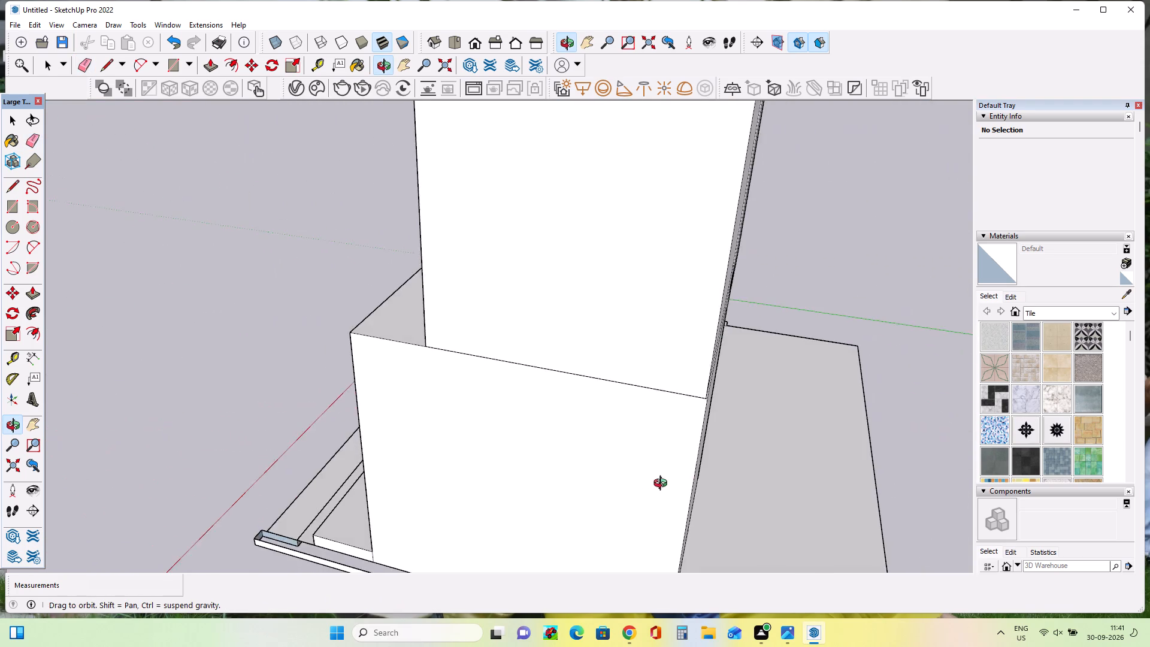
Erase the small low strip projecting past the rear corner of the left side wall on the floor slab.
{"action": "middle_click_drag", "start_coordinate": [663, 485], "coordinate": [604, 473]}
{"action": "middle_click", "coordinate": [604, 473]}
{"action": "middle_click_drag", "start_coordinate": [973, 469], "coordinate": [652, 419]}
{"action": "middle_click_drag", "start_coordinate": [745, 440], "coordinate": [445, 365]}
{"action": "middle_click_drag", "start_coordinate": [1012, 531], "coordinate": [685, 483]}
{"action": "middle_click_drag", "start_coordinate": [819, 482], "coordinate": [588, 451]}
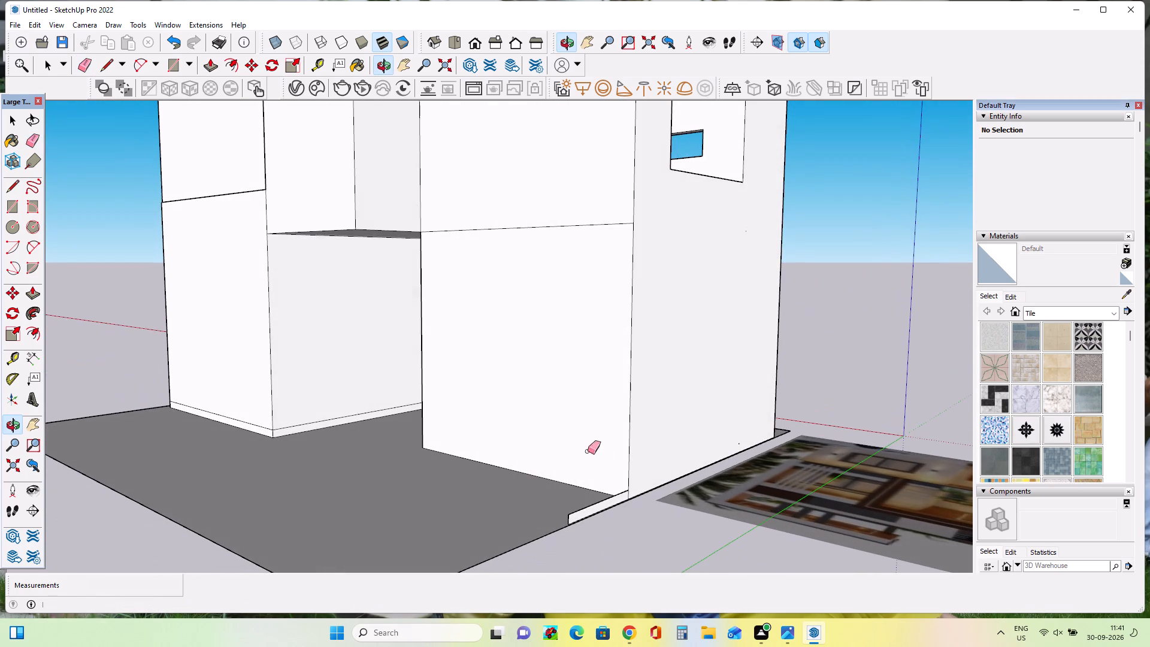
{"action": "scroll", "coordinate": [608, 489], "scroll_direction": "up", "scroll_amount": 4}
{"action": "scroll", "coordinate": [608, 489], "scroll_direction": "down", "scroll_amount": 1}
{"action": "double_click", "coordinate": [610, 501]}
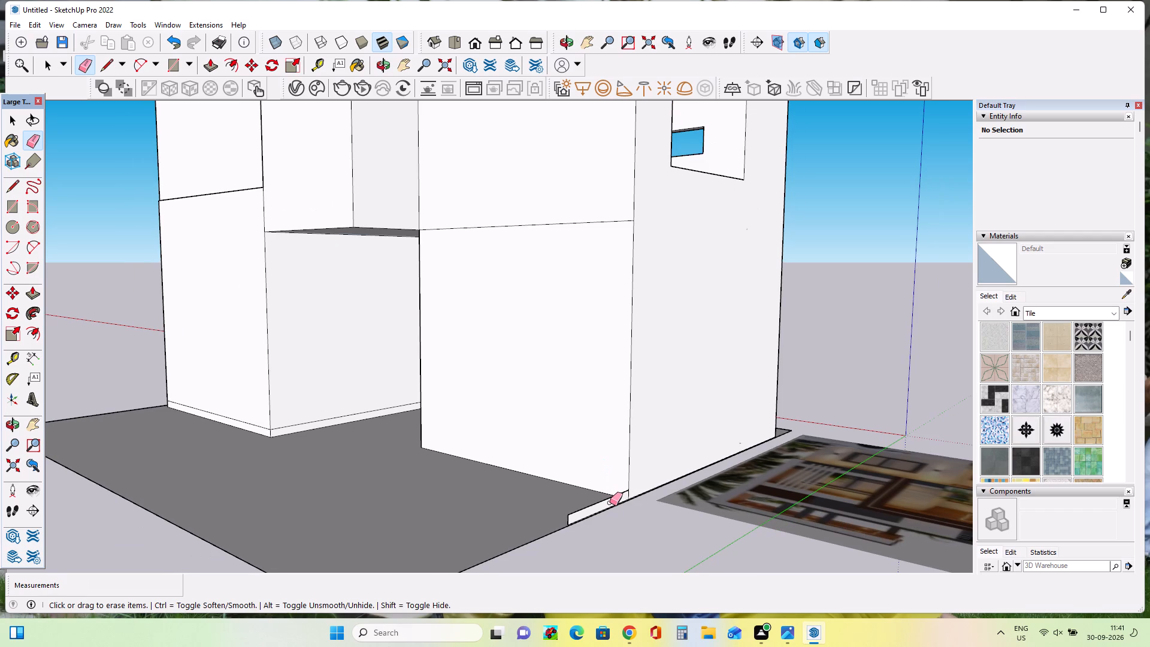
{"action": "double_click", "coordinate": [610, 503]}
{"action": "double_click", "coordinate": [612, 500]}
{"action": "triple_click", "coordinate": [612, 501]}
{"action": "triple_click", "coordinate": [613, 497]}
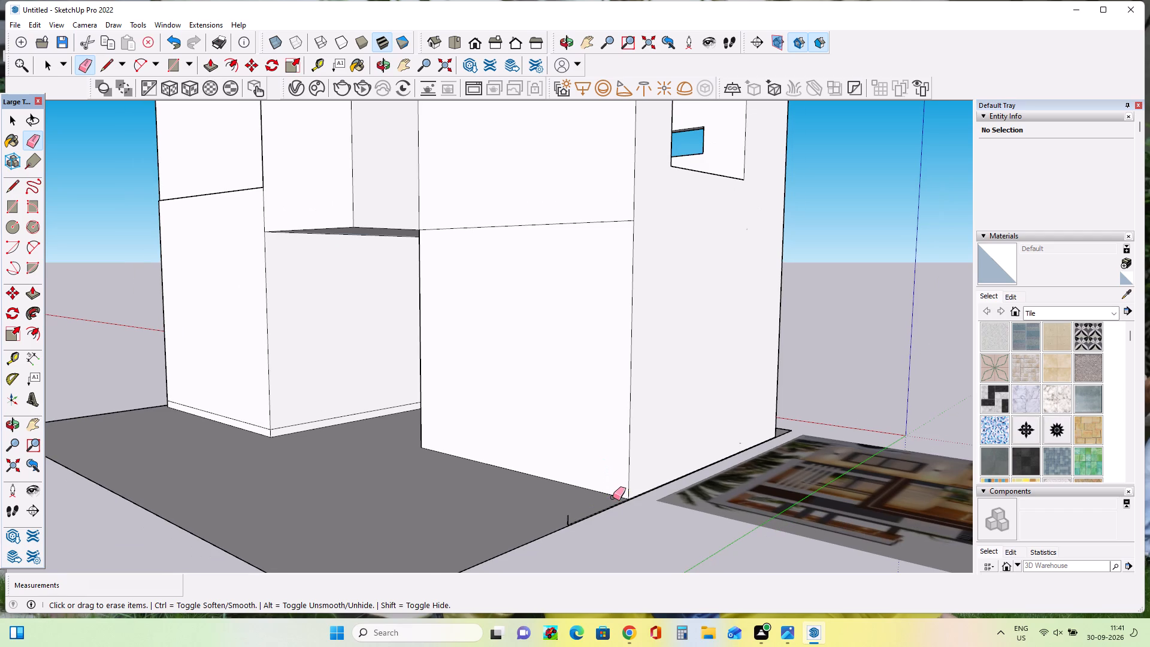
{"action": "triple_click", "coordinate": [570, 518]}
{"action": "left_click", "coordinate": [567, 518]}
Erase the upper edges of the thin curb along the right side wall's base, undoing the erasure that removes the front floor face.
{"action": "scroll", "coordinate": [572, 519], "scroll_direction": "down", "scroll_amount": 1}
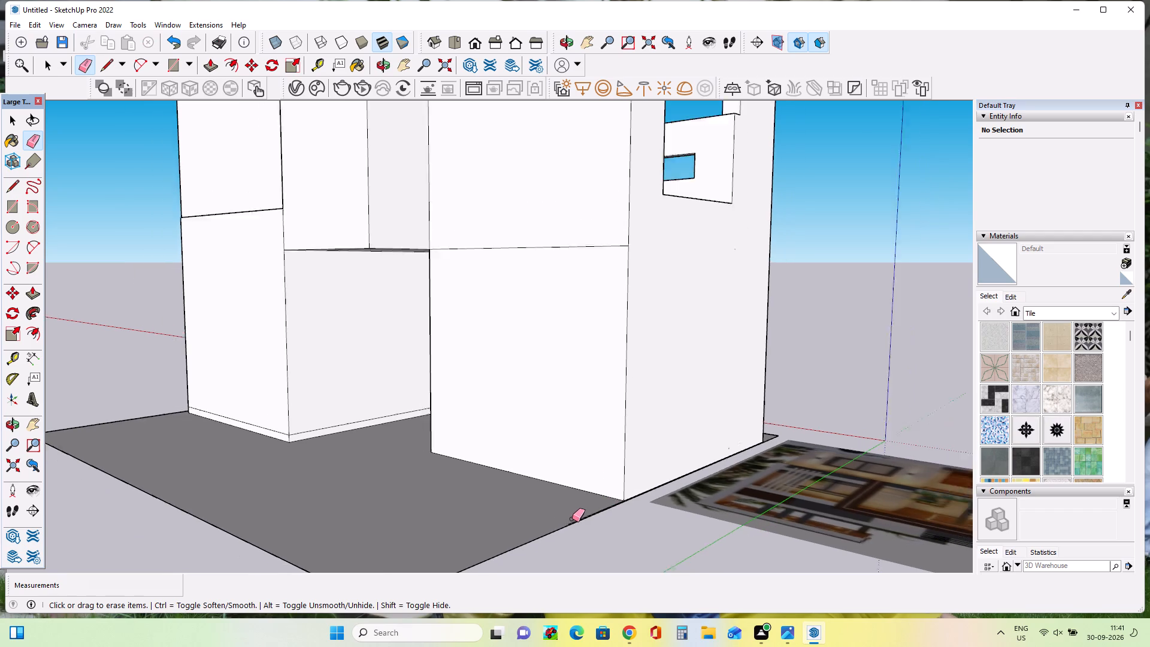
{"action": "scroll", "coordinate": [572, 519], "scroll_direction": "down", "scroll_amount": 7}
{"action": "scroll", "coordinate": [468, 500], "scroll_direction": "down", "scroll_amount": 1}
{"action": "middle_click_drag", "start_coordinate": [468, 500], "coordinate": [1124, 421]}
{"action": "middle_click_drag", "start_coordinate": [549, 459], "coordinate": [625, 494]}
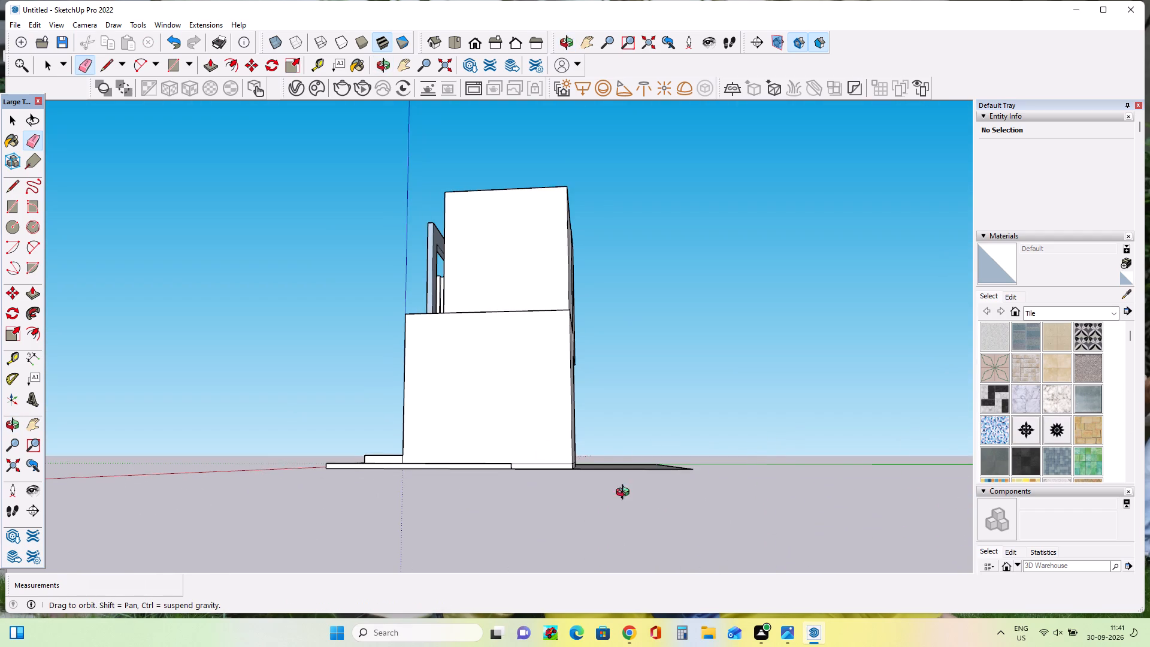
{"action": "middle_click_drag", "start_coordinate": [625, 494], "coordinate": [910, 523]}
{"action": "scroll", "coordinate": [664, 512], "scroll_direction": "up", "scroll_amount": 9}
{"action": "middle_click_drag", "start_coordinate": [687, 495], "coordinate": [697, 564]}
{"action": "scroll", "coordinate": [692, 531], "scroll_direction": "down", "scroll_amount": 1}
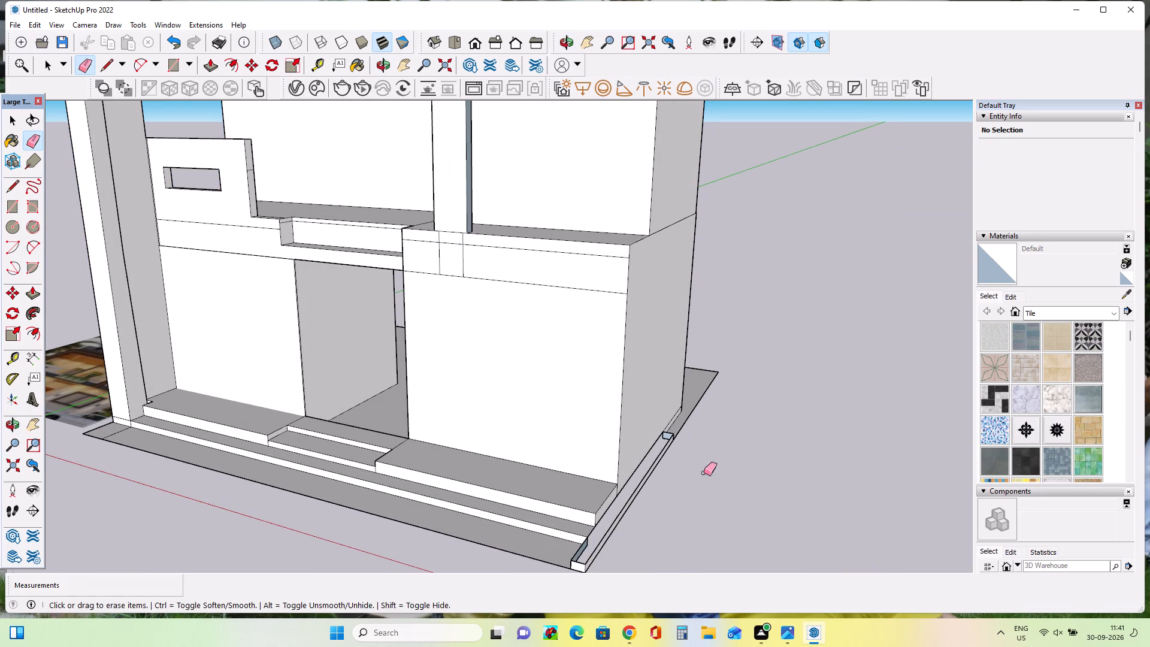
{"action": "left_click", "coordinate": [35, 140]}
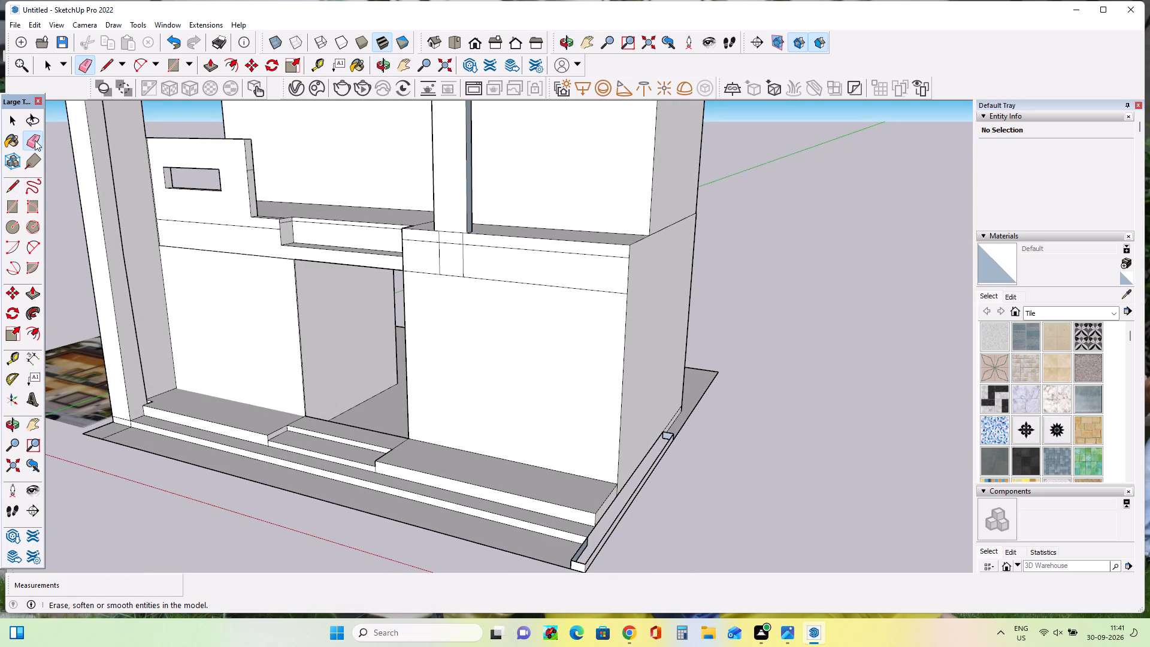
{"action": "left_click", "coordinate": [578, 551]}
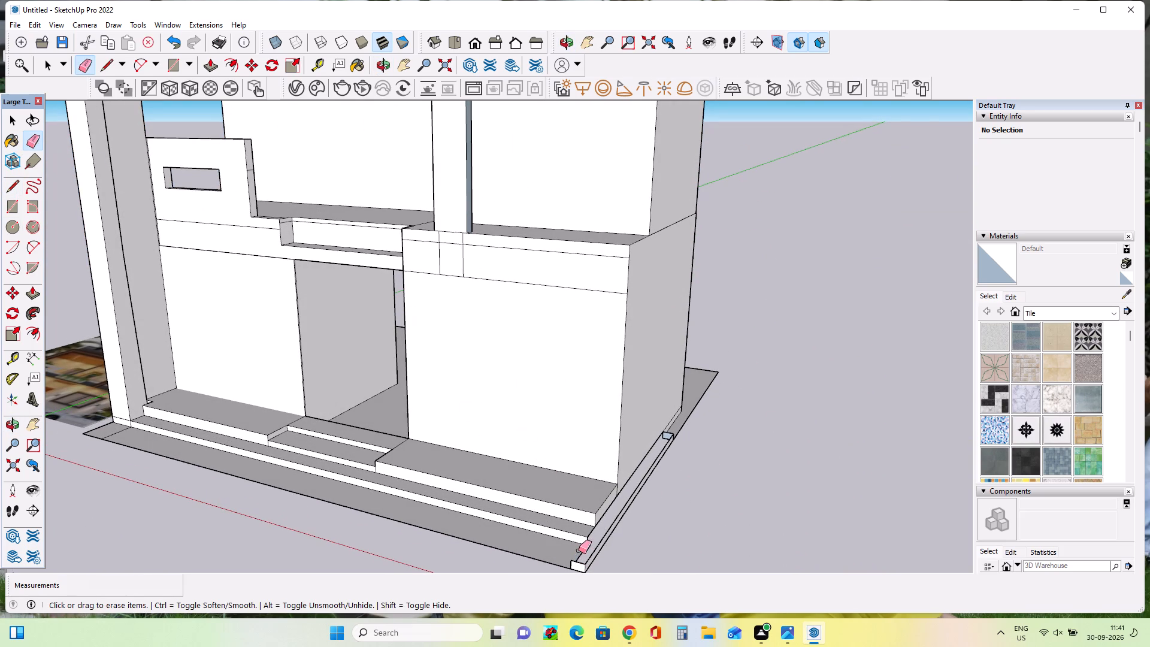
{"action": "double_click", "coordinate": [596, 558]}
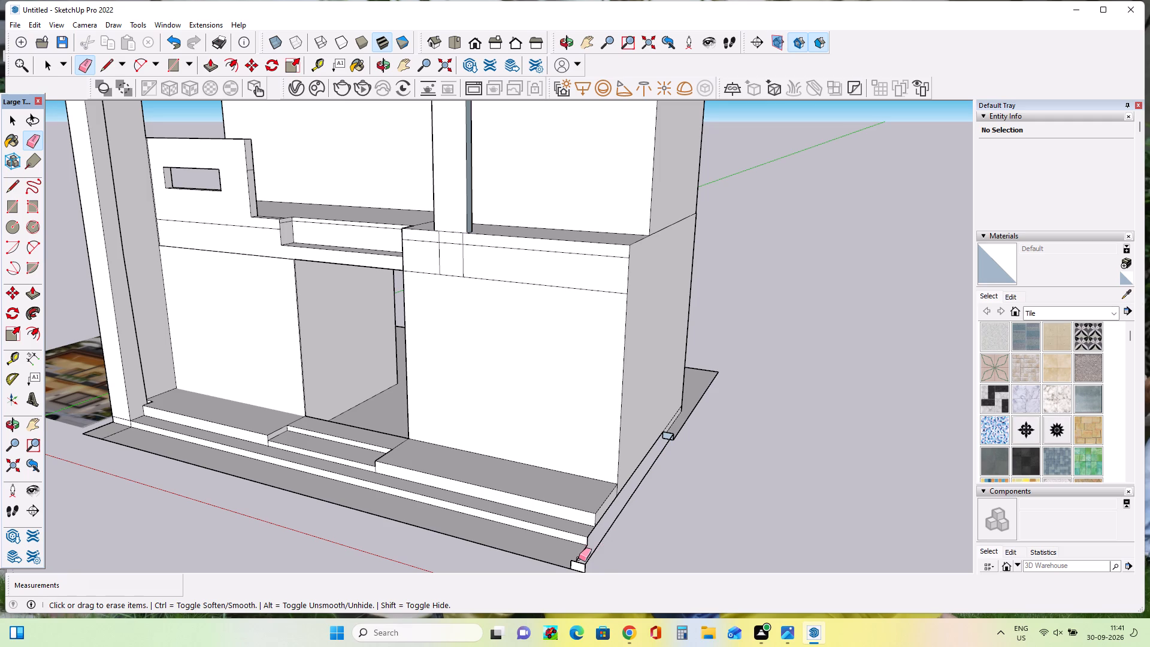
{"action": "left_click", "coordinate": [579, 558]}
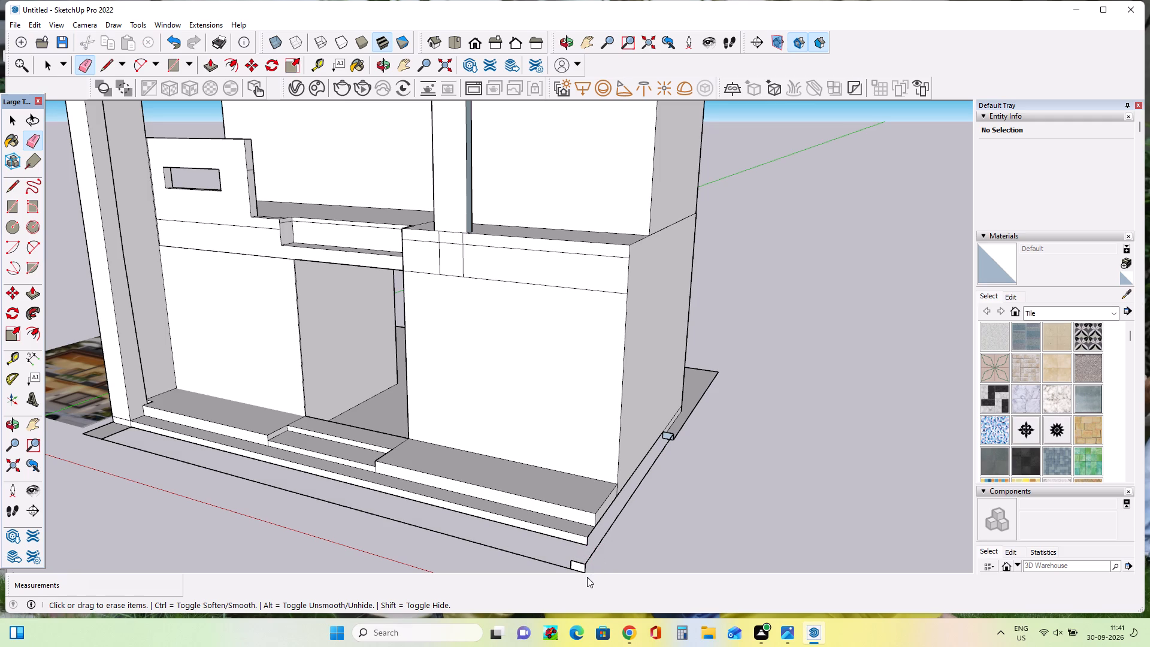
{"action": "key", "text": "ctrl+z"}
Erase the slab's outer edge beside the right side wall and the small leftover face at the curb's rear end.
{"action": "scroll", "coordinate": [580, 574], "scroll_direction": "up", "scroll_amount": 9}
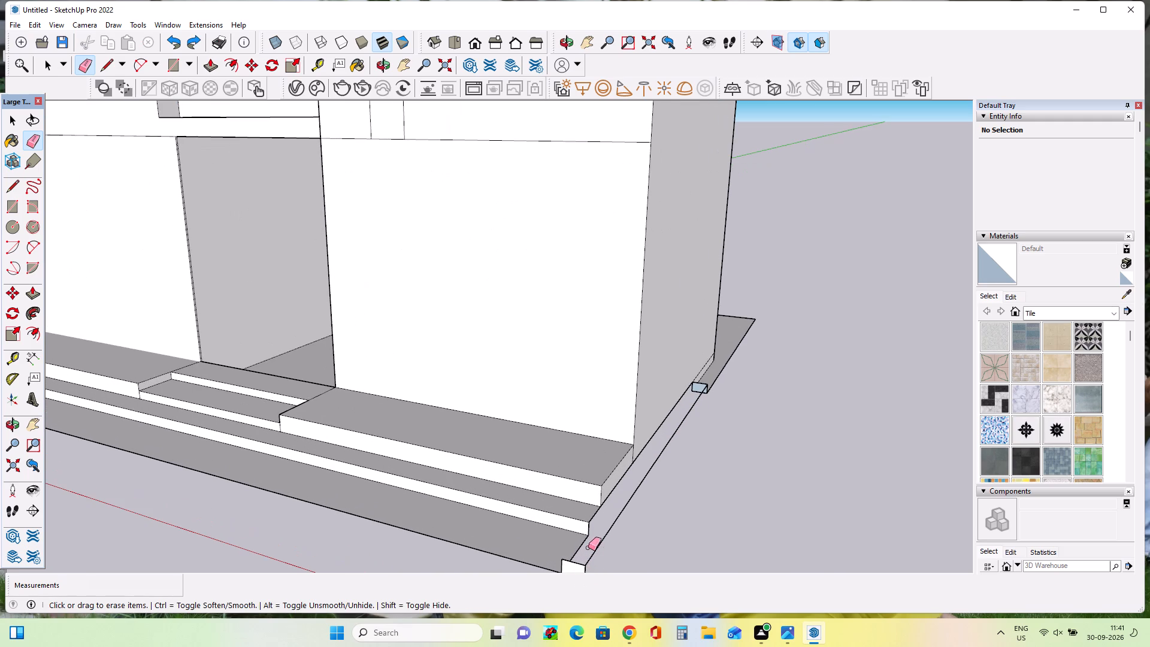
{"action": "double_click", "coordinate": [601, 545]}
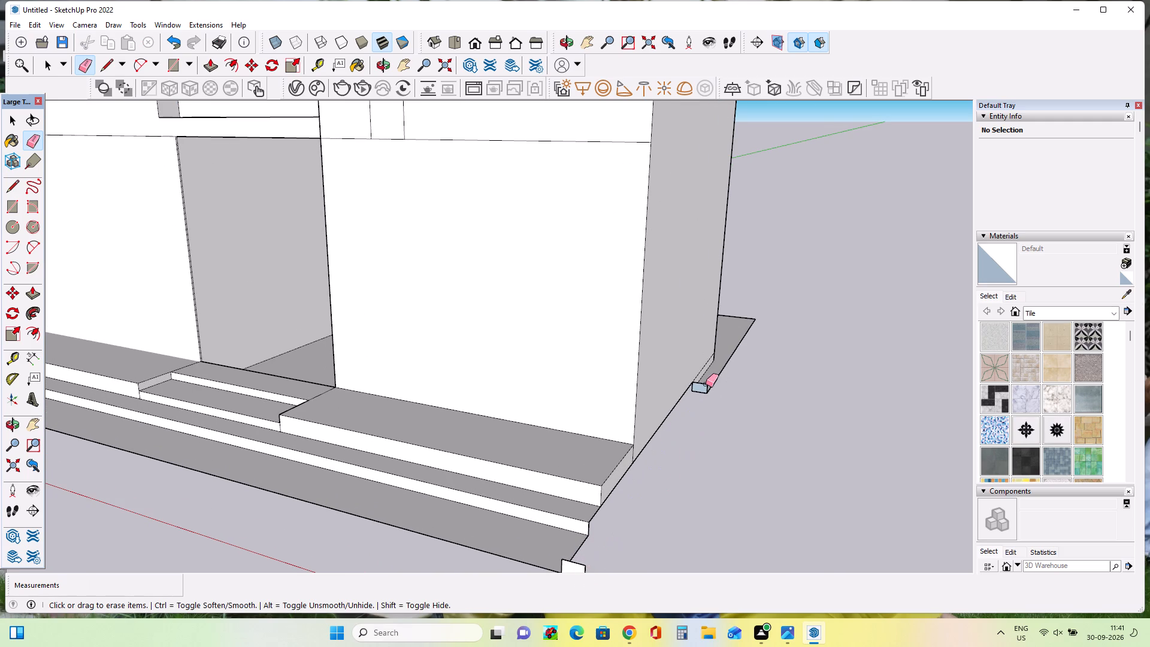
{"action": "left_click", "coordinate": [706, 386]}
{"action": "left_click", "coordinate": [707, 385]}
Erase the leftover end piece and stray lines at the slab's front right corner, undoing the erasure that removes the floor face.
{"action": "double_click", "coordinate": [580, 567]}
{"action": "left_click", "coordinate": [585, 568]}
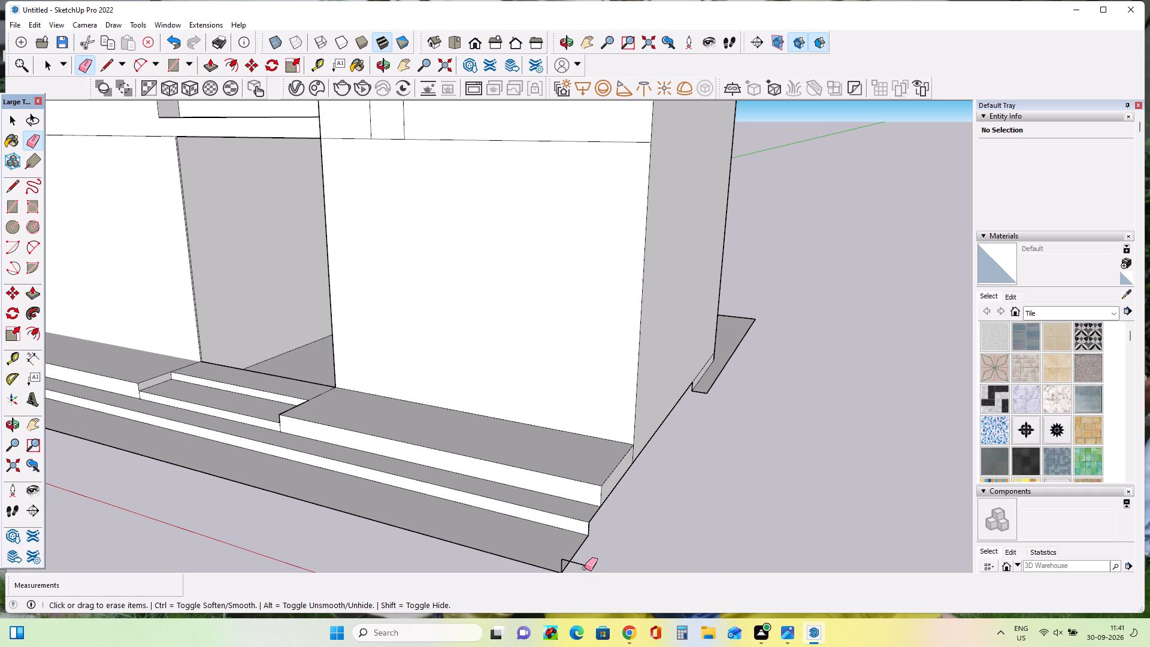
{"action": "left_click", "coordinate": [33, 421]}
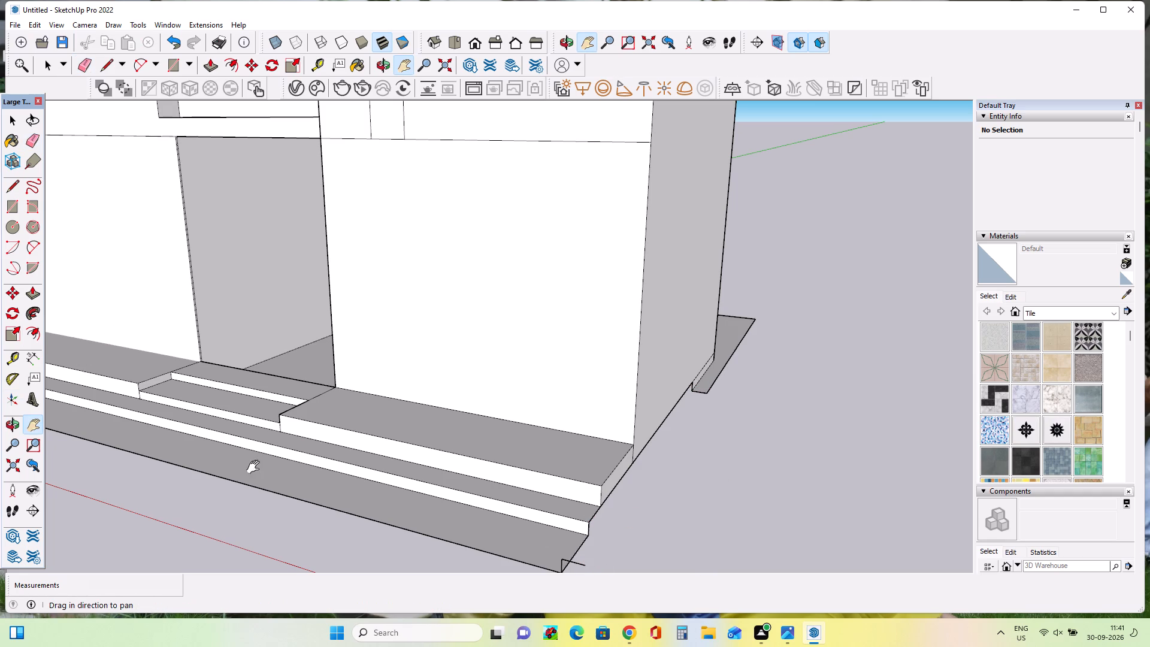
{"action": "left_click_drag", "start_coordinate": [256, 467], "coordinate": [279, 358]}
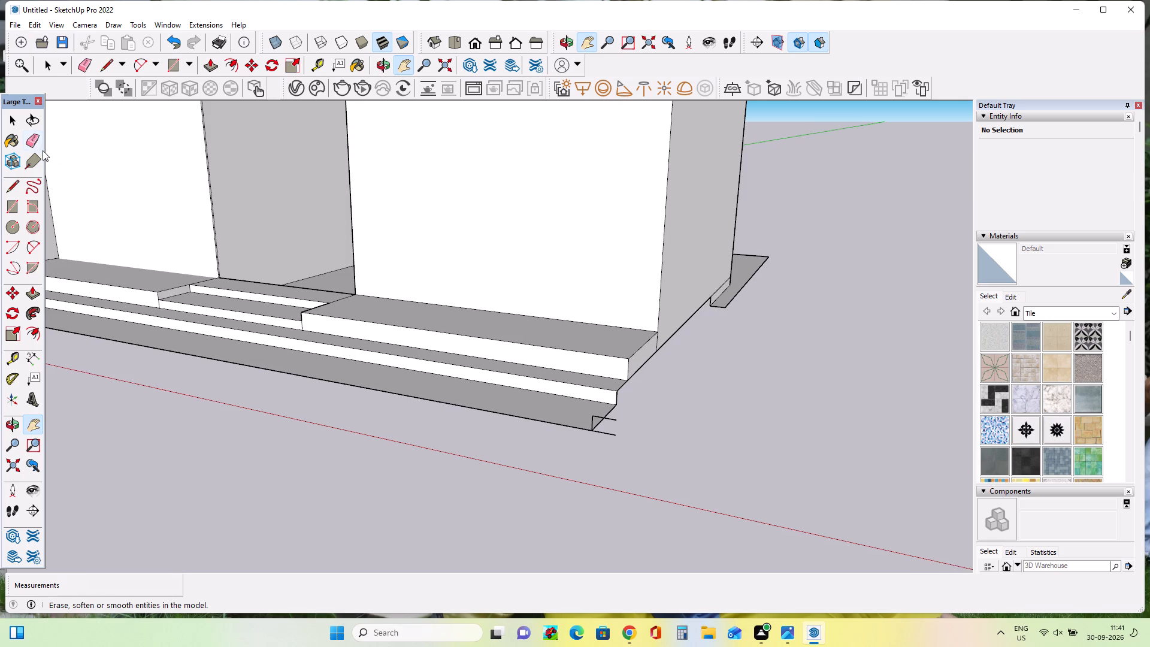
{"action": "left_click", "coordinate": [37, 141]}
{"action": "left_click", "coordinate": [607, 418]}
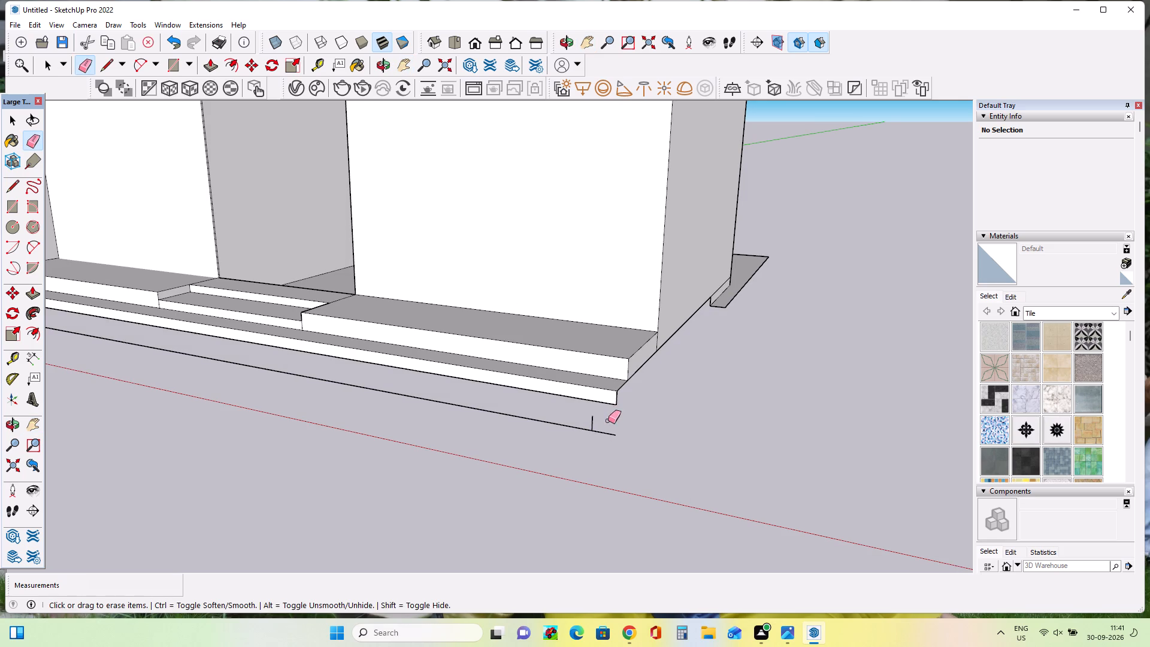
{"action": "key", "text": "ctrl+z"}
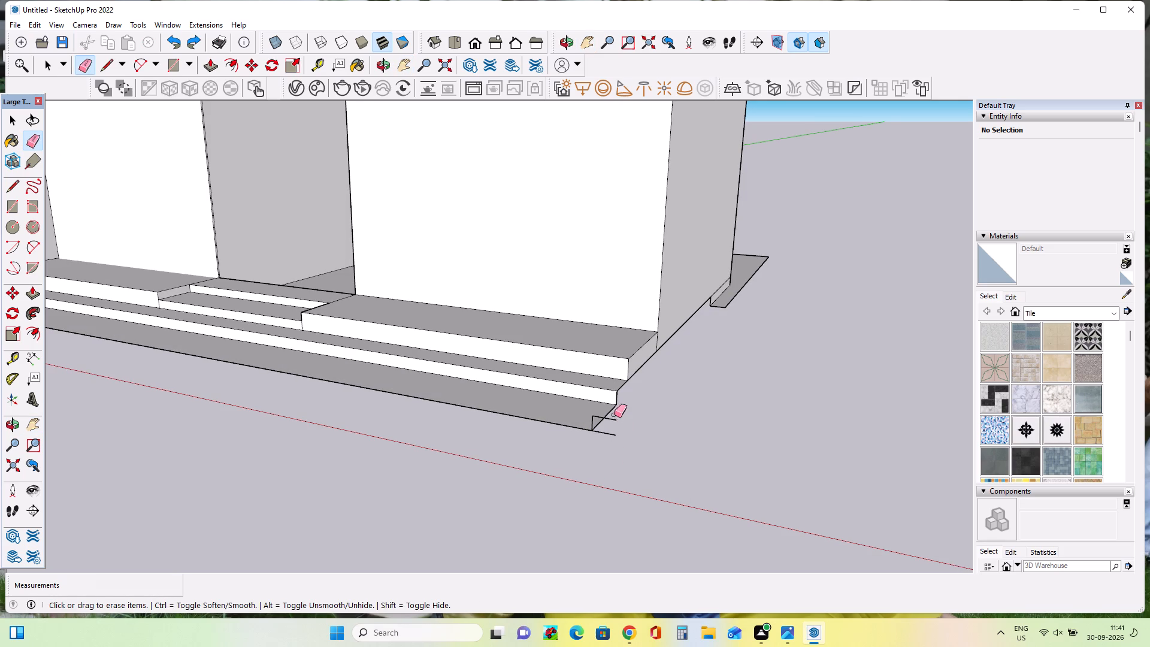
{"action": "left_click", "coordinate": [616, 422]}
{"action": "left_click", "coordinate": [616, 418]}
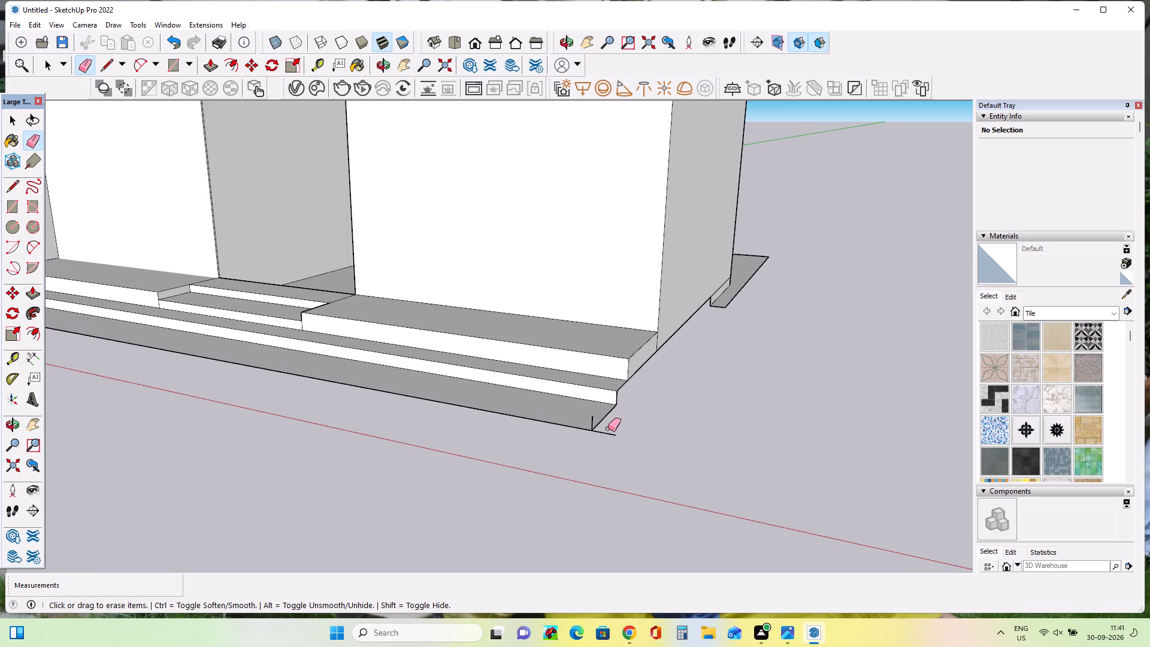
{"action": "left_click", "coordinate": [609, 434]}
{"action": "left_click", "coordinate": [593, 421]}
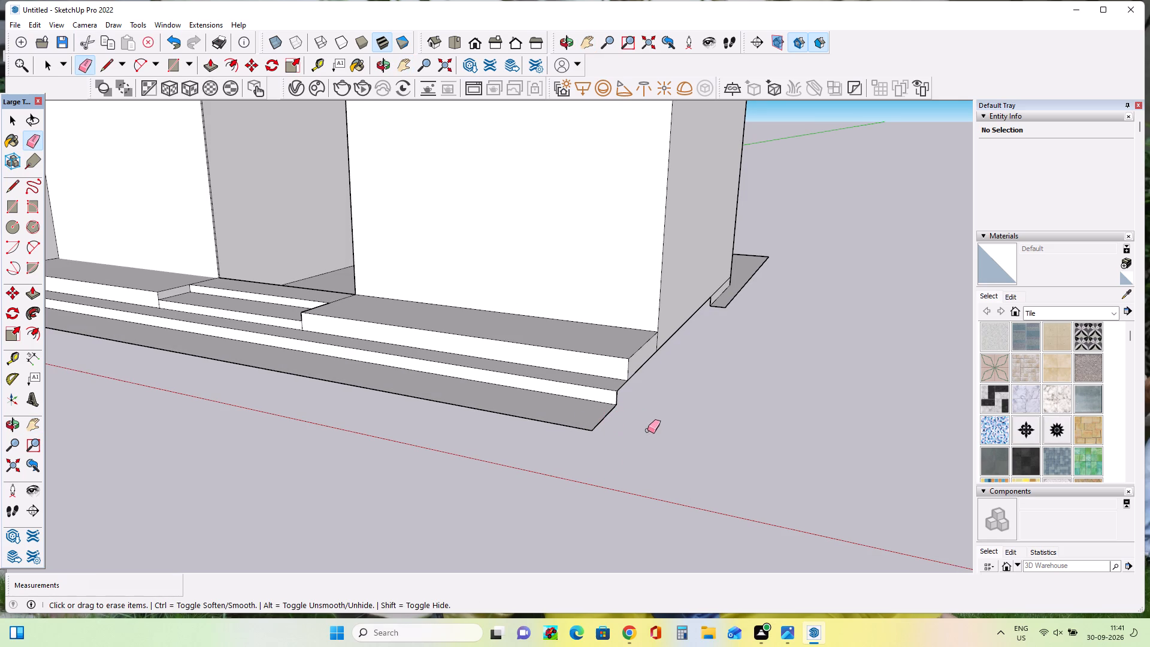
{"action": "middle_click_drag", "start_coordinate": [648, 431], "coordinate": [371, 445]}
{"action": "middle_click_drag", "start_coordinate": [918, 380], "coordinate": [917, 468]}
{"action": "scroll", "coordinate": [899, 457], "scroll_direction": "down", "scroll_amount": 8}
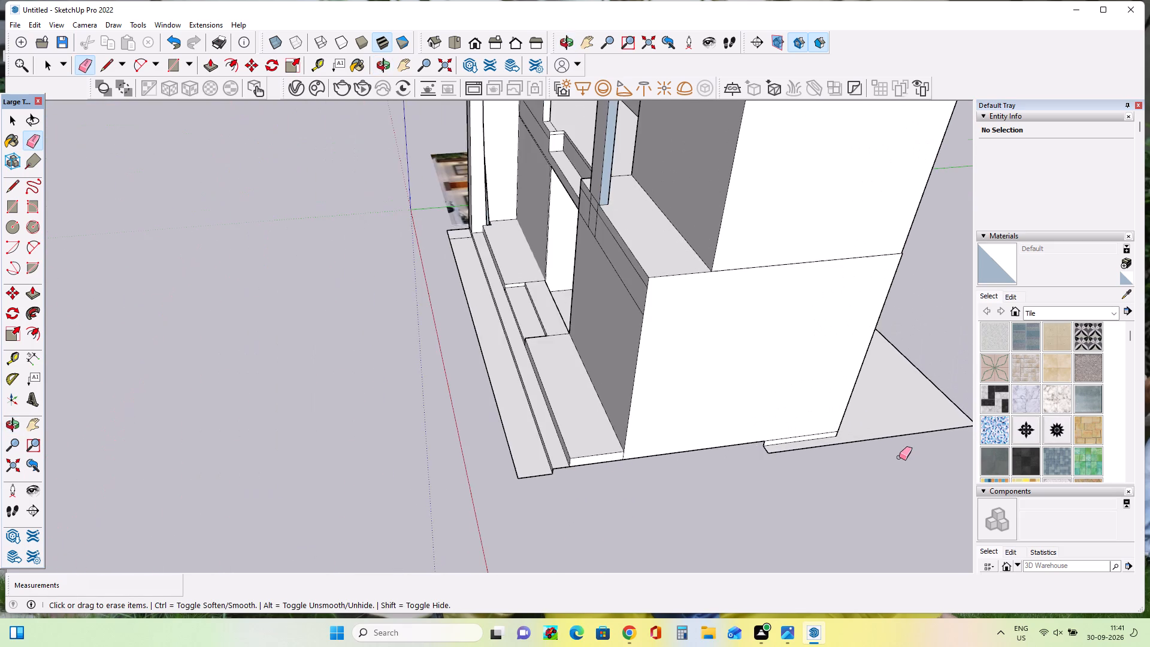
Draw a line about 21' 9" long from the right side wall's rear bottom corner to the floor slab's rear edge.
{"action": "scroll", "coordinate": [899, 457], "scroll_direction": "down", "scroll_amount": 1}
{"action": "left_click", "coordinate": [11, 192]}
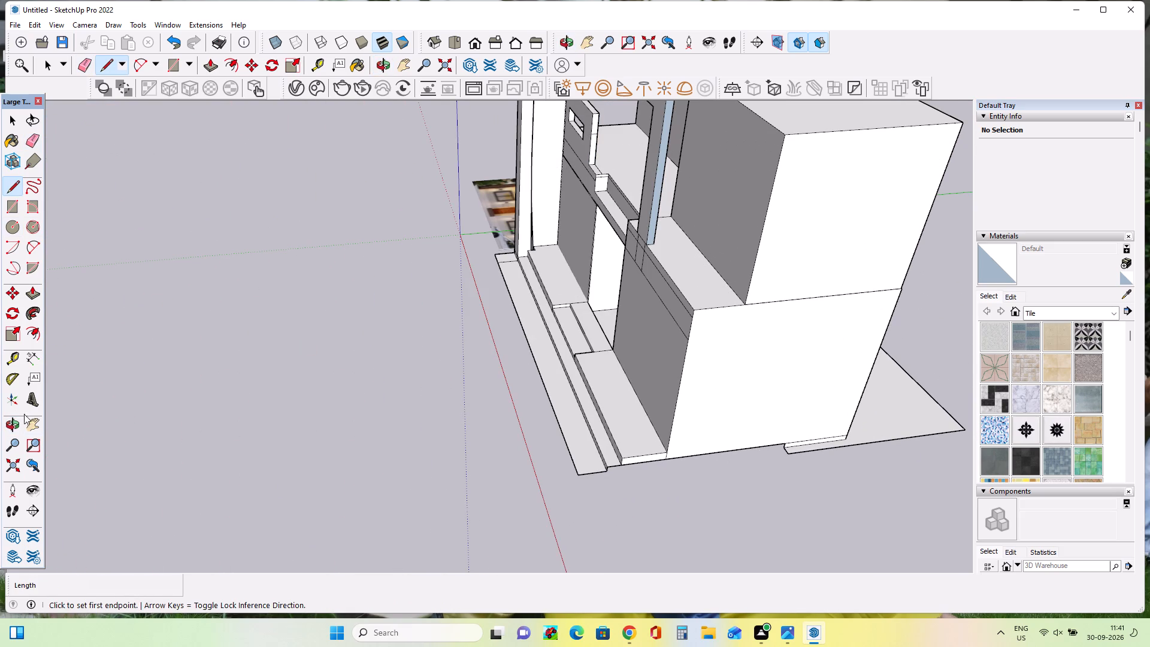
{"action": "left_click", "coordinate": [34, 421]}
{"action": "left_click_drag", "start_coordinate": [552, 370], "coordinate": [194, 396]}
{"action": "left_click", "coordinate": [194, 398]}
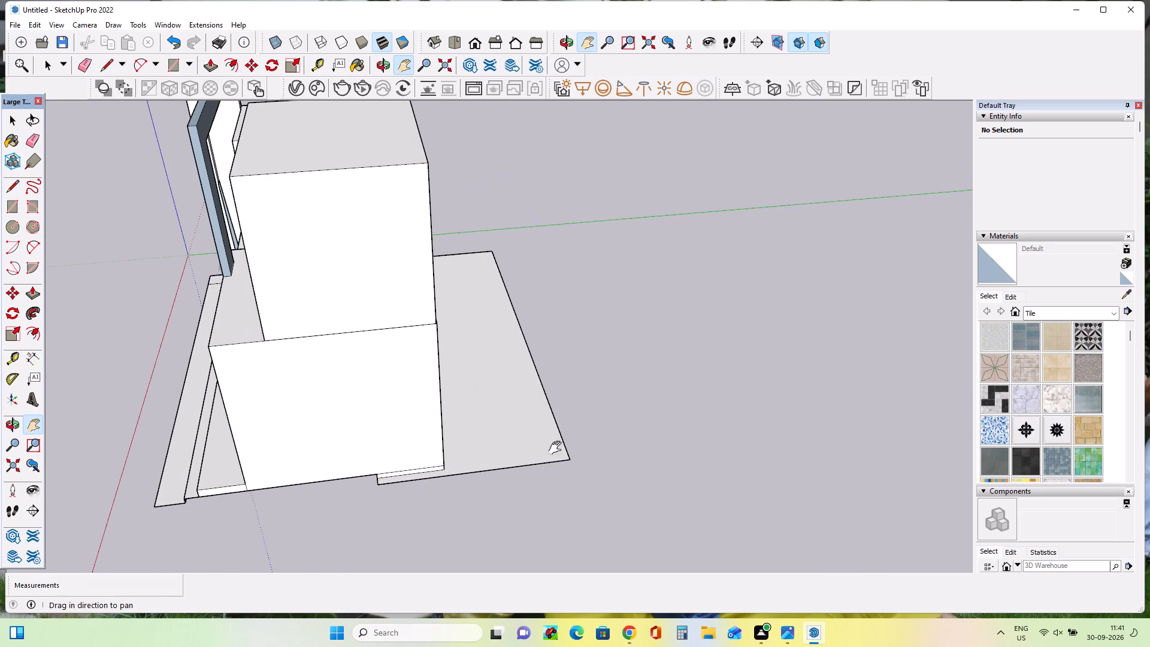
{"action": "left_click", "coordinate": [13, 186]}
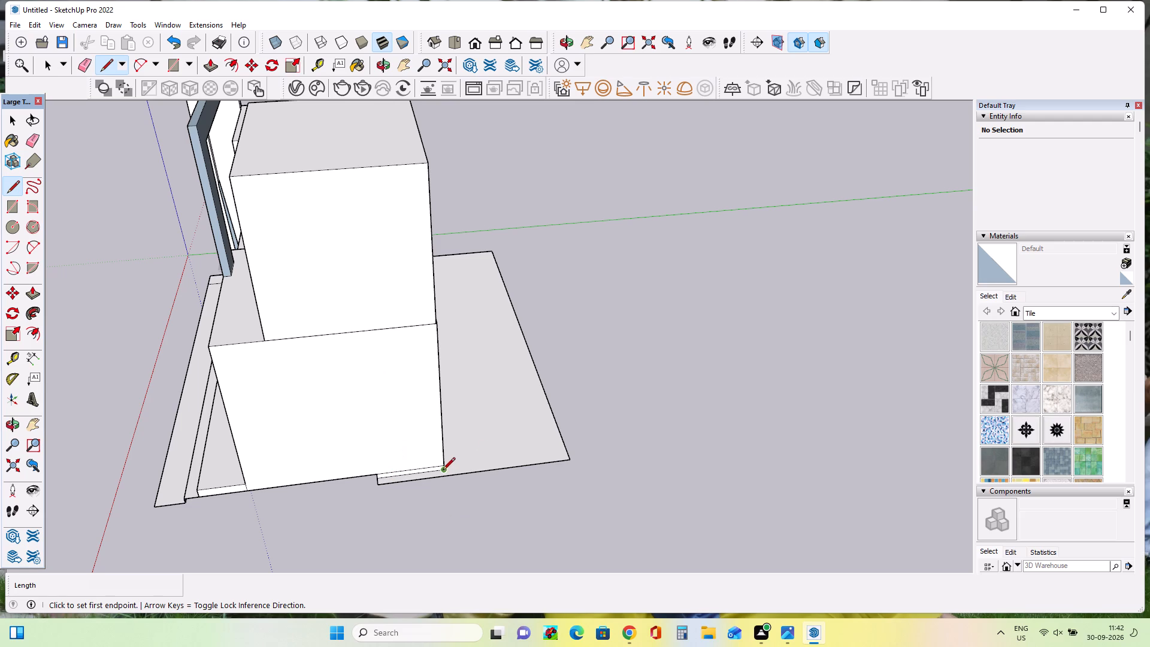
{"action": "left_click", "coordinate": [443, 471]}
{"action": "left_click", "coordinate": [567, 451]}
Erase the thin slab strip outside the new line, along with the leftover curb edges and the stub at the slab's rear corner.
{"action": "left_click", "coordinate": [27, 144]}
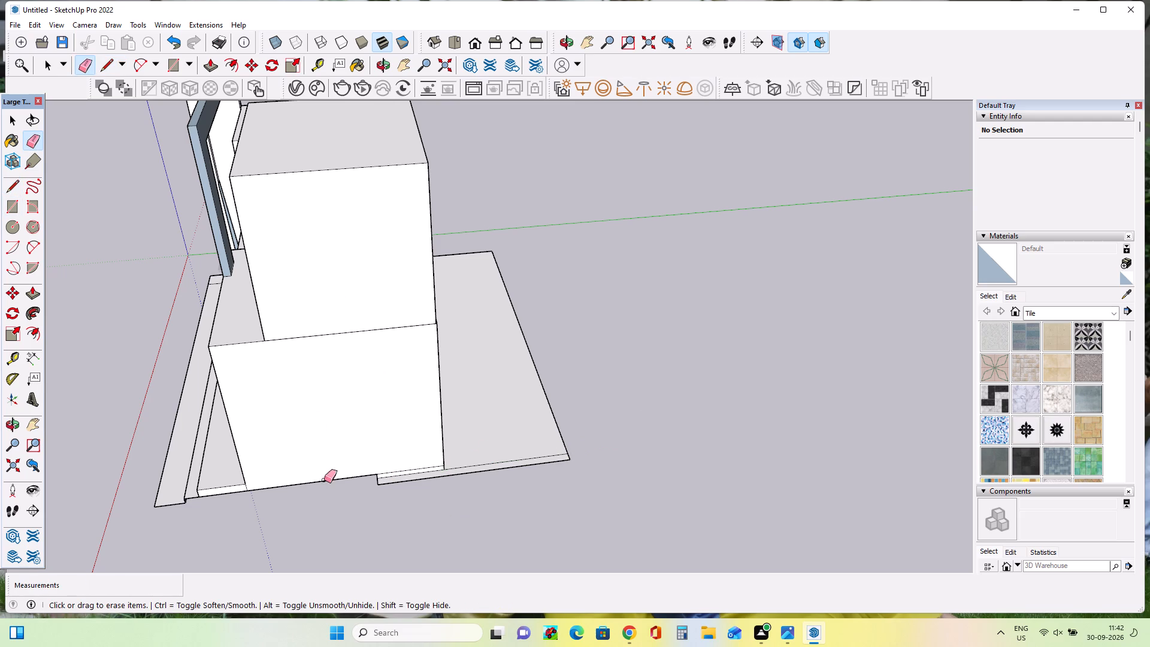
{"action": "left_click", "coordinate": [391, 486]}
{"action": "double_click", "coordinate": [392, 482]}
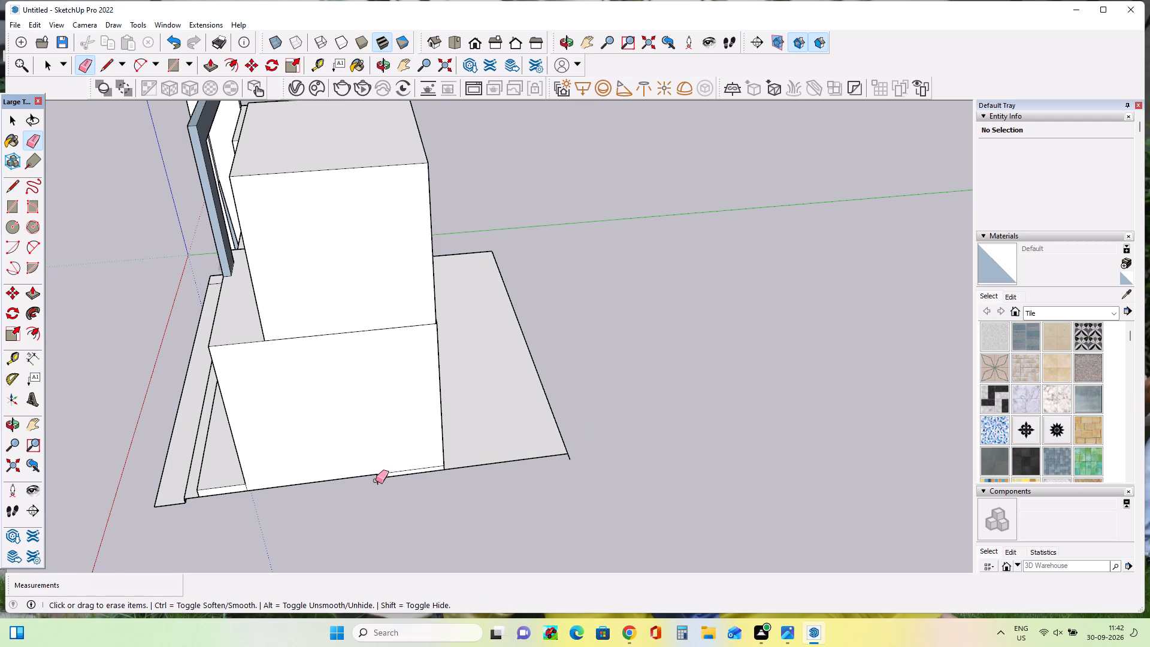
{"action": "left_click", "coordinate": [376, 480]}
{"action": "left_click", "coordinate": [377, 483]}
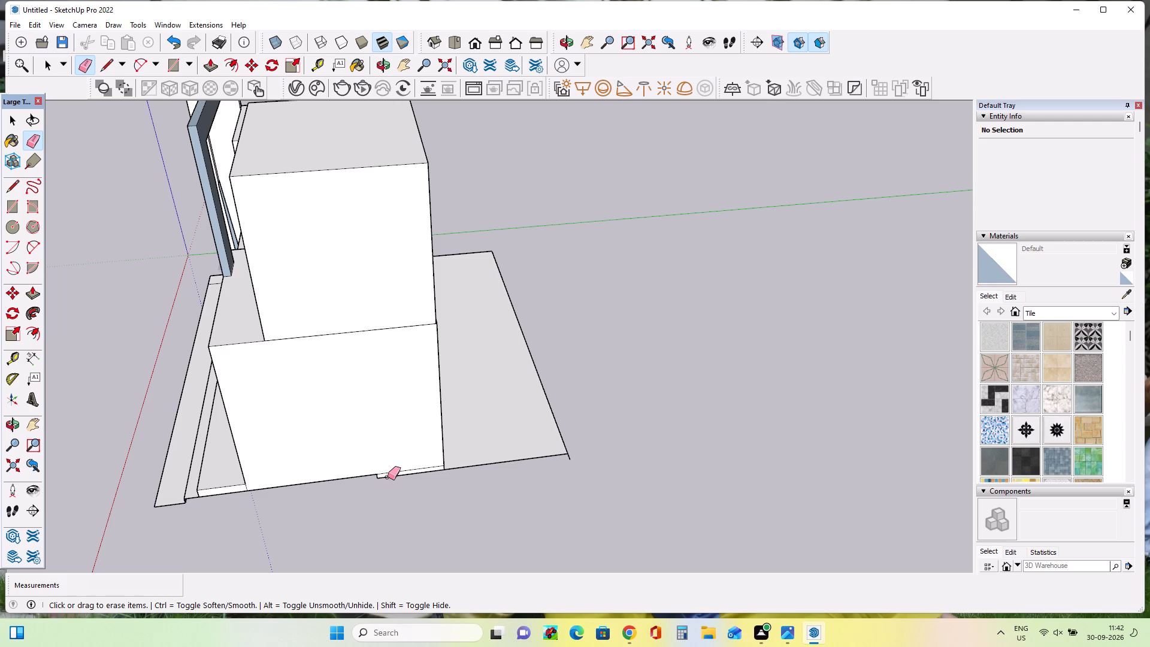
{"action": "left_click", "coordinate": [394, 471]}
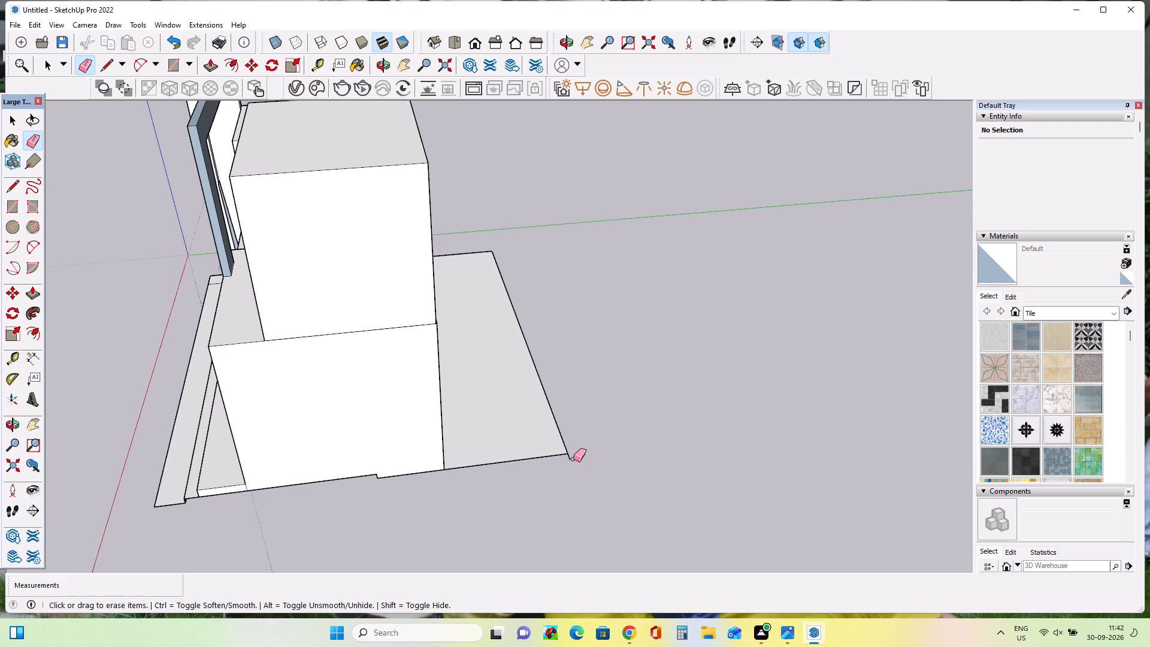
{"action": "left_click", "coordinate": [571, 459]}
Draw a rectangle about 74' by 69' across the slab's underside, corner to corner, to close the base.
{"action": "middle_click_drag", "start_coordinate": [417, 496], "coordinate": [744, 441]}
{"action": "scroll", "coordinate": [683, 450], "scroll_direction": "down", "scroll_amount": 1}
{"action": "scroll", "coordinate": [626, 482], "scroll_direction": "down", "scroll_amount": 2}
{"action": "middle_click_drag", "start_coordinate": [615, 482], "coordinate": [521, 361]}
{"action": "scroll", "coordinate": [585, 493], "scroll_direction": "up", "scroll_amount": 2}
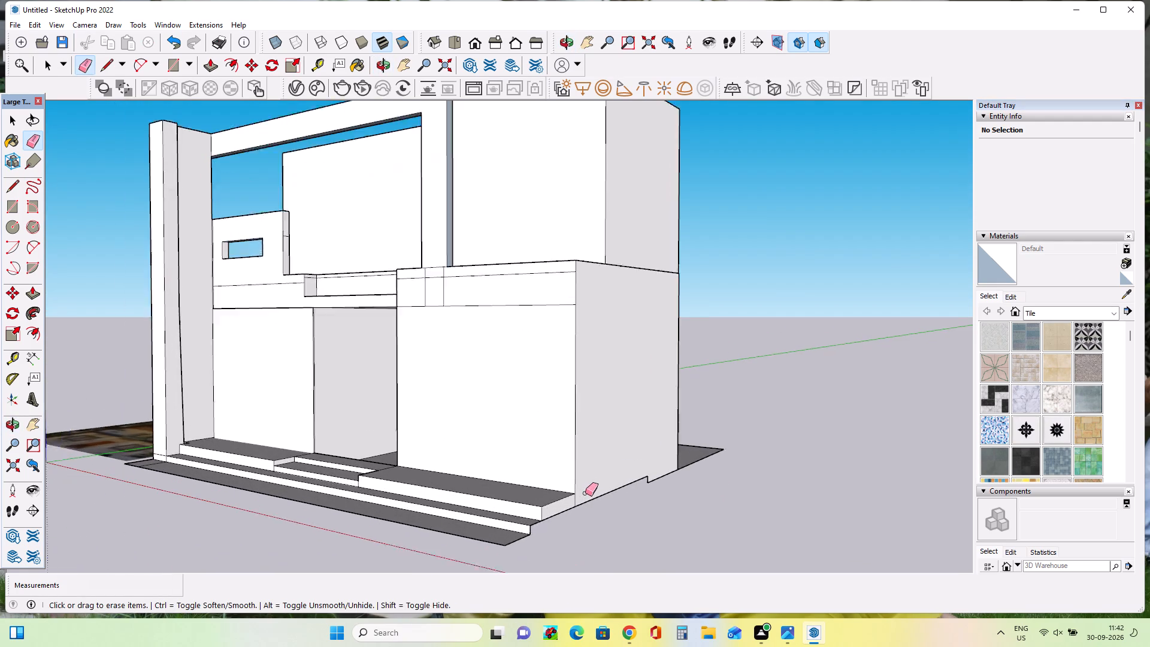
{"action": "scroll", "coordinate": [585, 493], "scroll_direction": "up", "scroll_amount": 2}
{"action": "middle_click_drag", "start_coordinate": [607, 525], "coordinate": [535, 348]}
{"action": "middle_click_drag", "start_coordinate": [456, 454], "coordinate": [455, 403]}
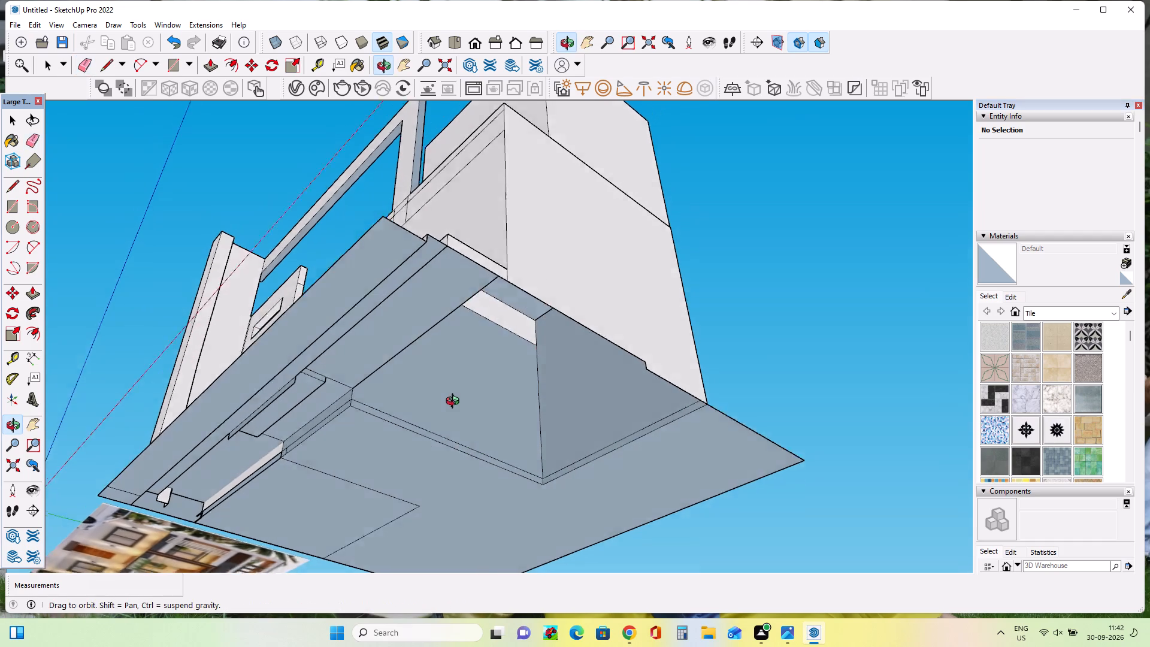
{"action": "middle_click_drag", "start_coordinate": [455, 403], "coordinate": [454, 394]}
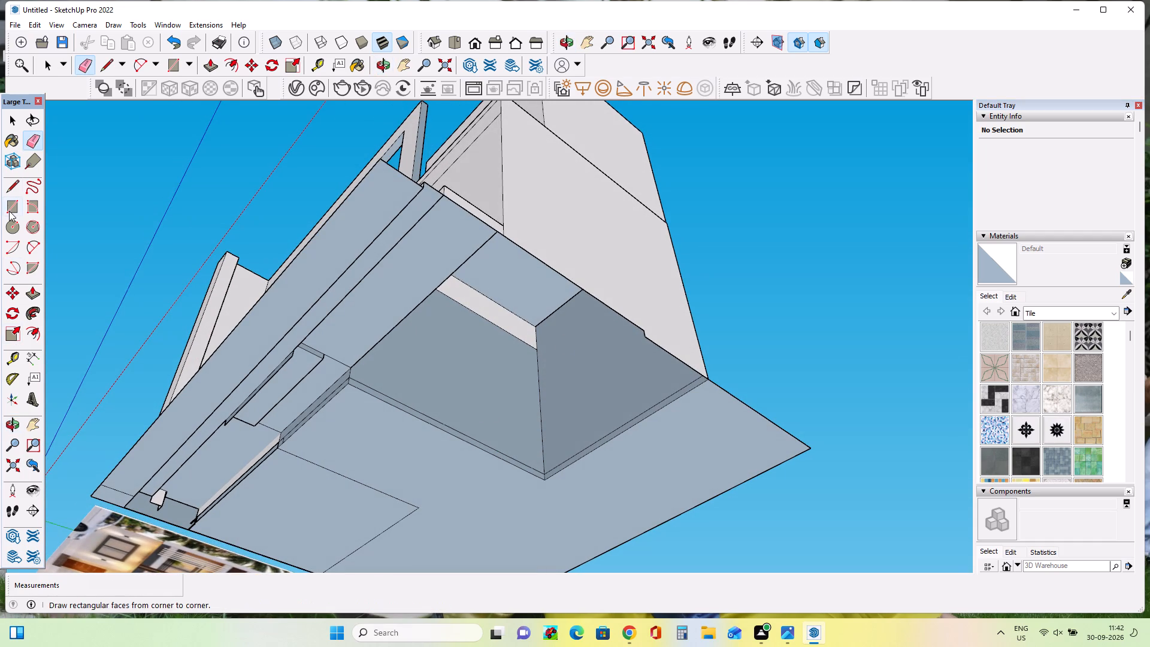
{"action": "left_click", "coordinate": [9, 211]}
{"action": "scroll", "coordinate": [172, 482], "scroll_direction": "down", "scroll_amount": 8}
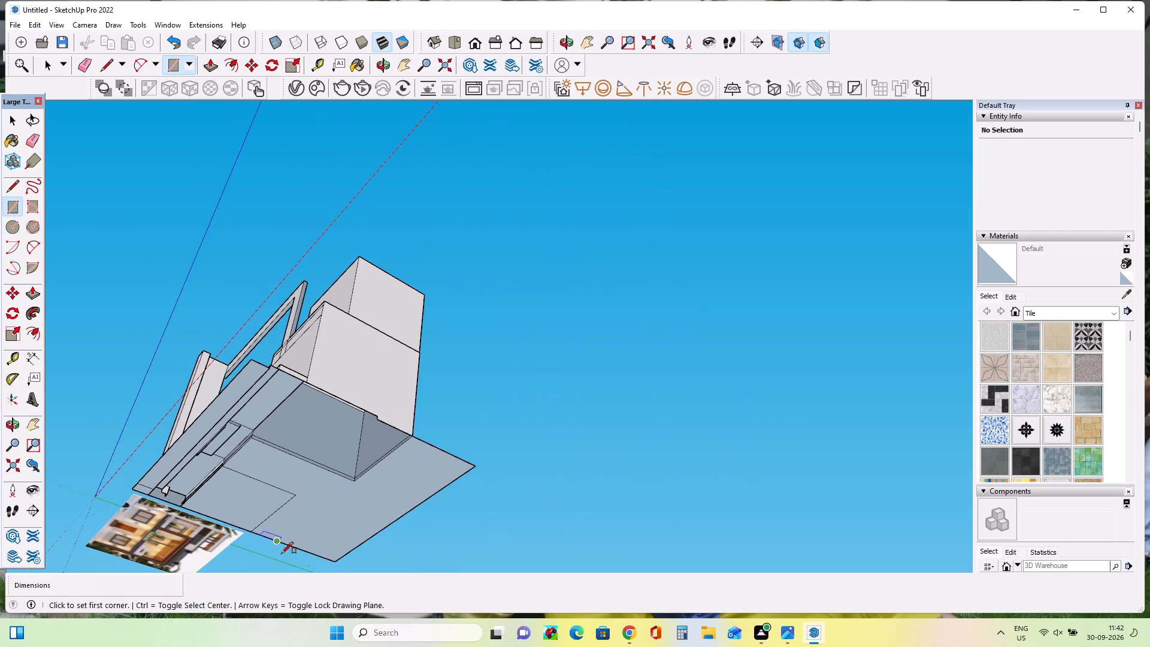
{"action": "left_click", "coordinate": [340, 563]}
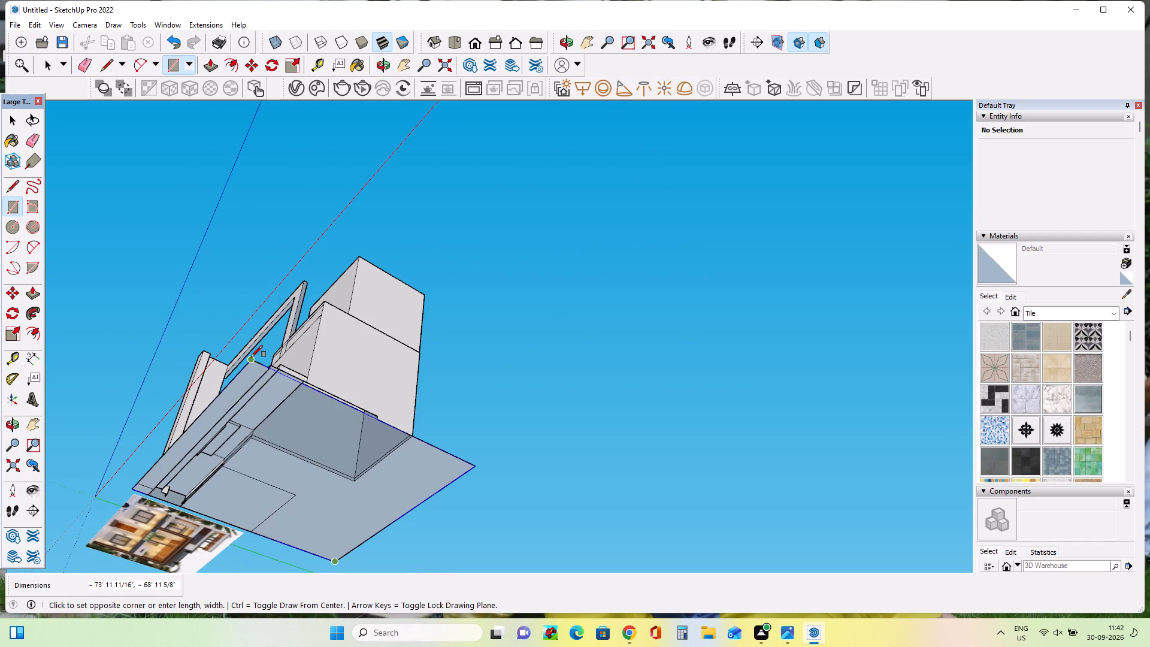
{"action": "left_click", "coordinate": [251, 357]}
Erase the stray lines at the left front pillar's base, on the front slab strip and the lowest step.
{"action": "middle_click_drag", "start_coordinate": [290, 473], "coordinate": [403, 593]}
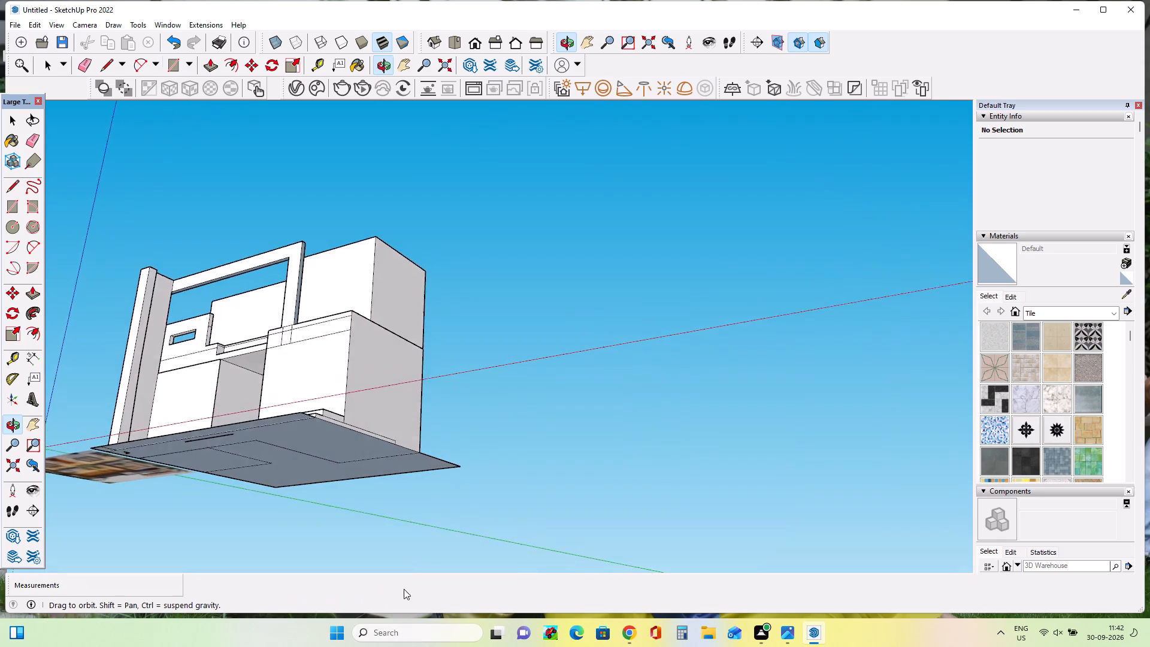
{"action": "middle_click_drag", "start_coordinate": [336, 492], "coordinate": [625, 393]}
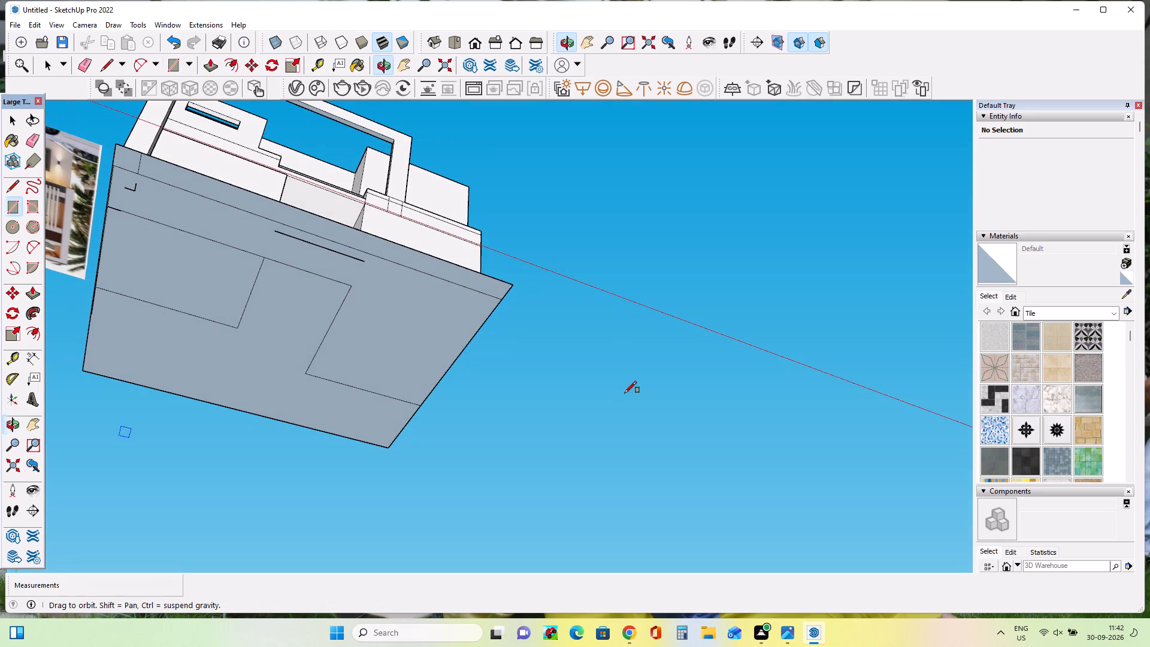
{"action": "middle_click_drag", "start_coordinate": [453, 359], "coordinate": [467, 548]}
{"action": "scroll", "coordinate": [467, 526], "scroll_direction": "down", "scroll_amount": 5}
{"action": "scroll", "coordinate": [442, 470], "scroll_direction": "down", "scroll_amount": 5}
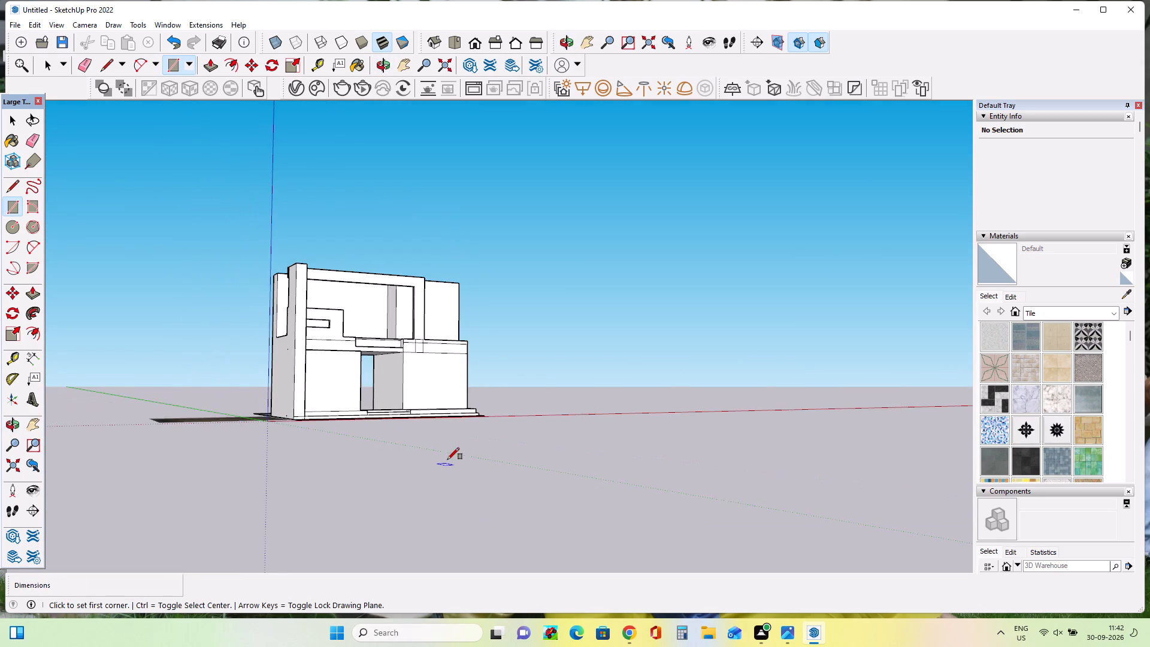
{"action": "middle_click_drag", "start_coordinate": [449, 461], "coordinate": [328, 585]}
{"action": "scroll", "coordinate": [497, 379], "scroll_direction": "up", "scroll_amount": 9}
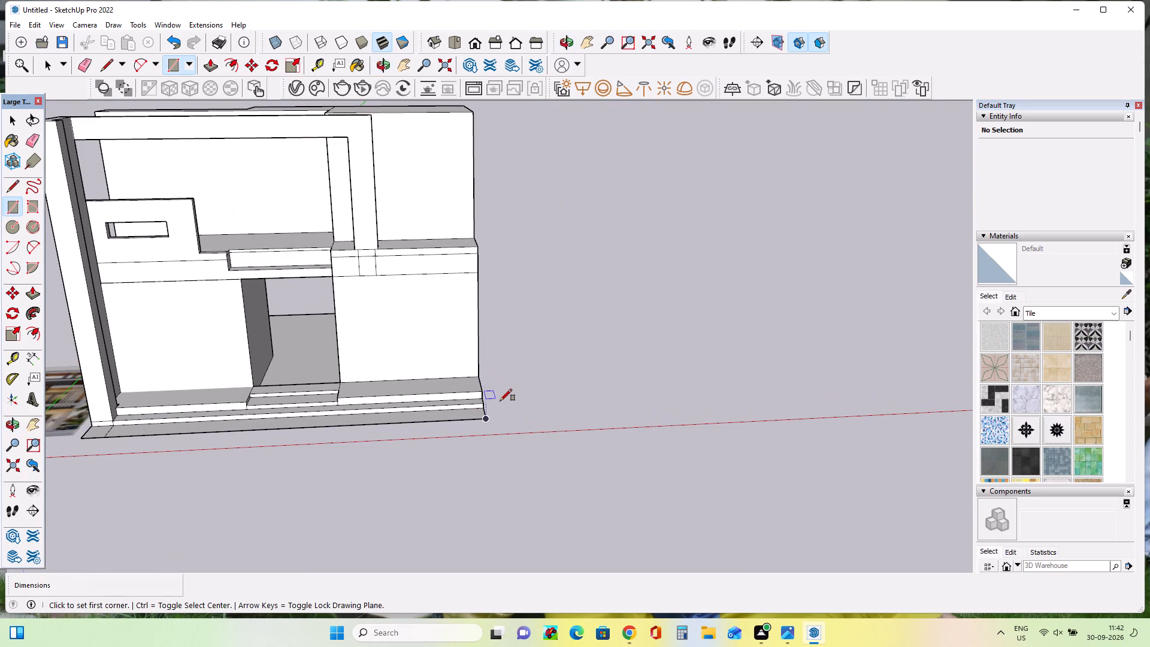
{"action": "scroll", "coordinate": [320, 358], "scroll_direction": "up", "scroll_amount": 2}
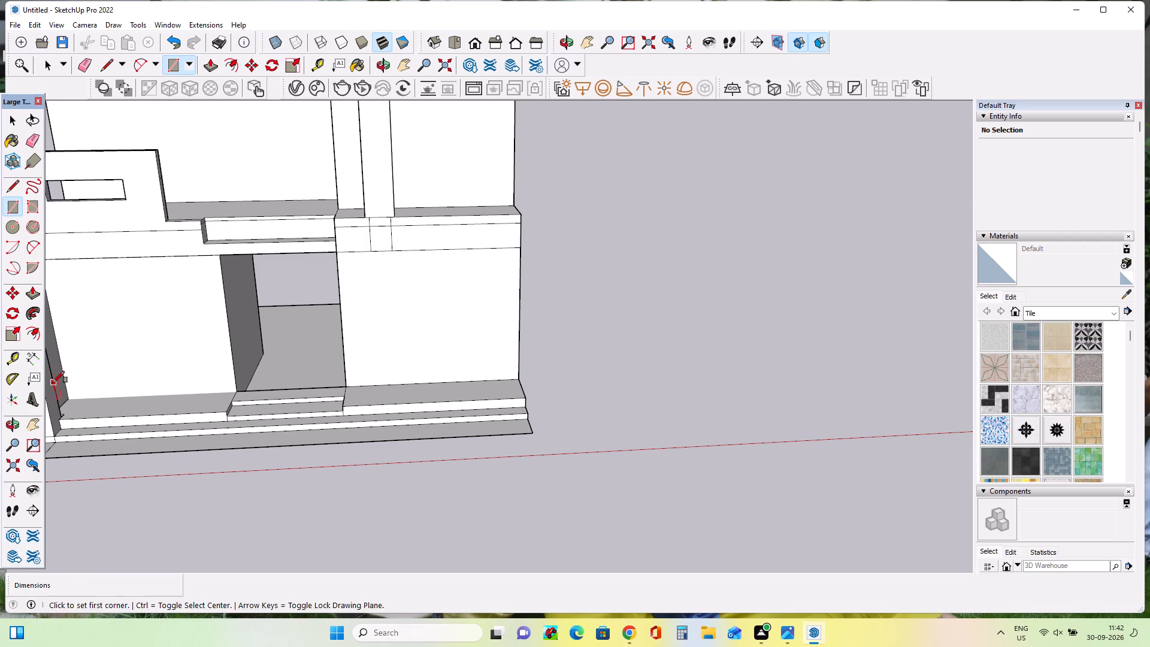
{"action": "left_click", "coordinate": [30, 425]}
{"action": "left_click_drag", "start_coordinate": [225, 395], "coordinate": [553, 426]}
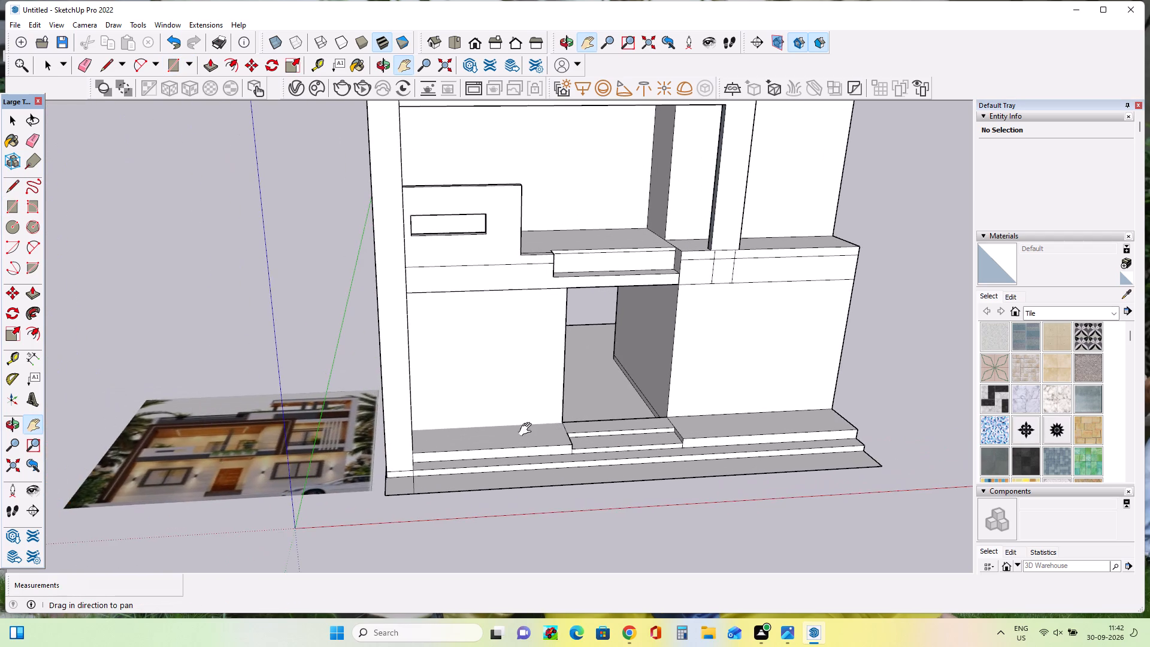
{"action": "scroll", "coordinate": [485, 453], "scroll_direction": "up", "scroll_amount": 5}
{"action": "left_click", "coordinate": [32, 141]}
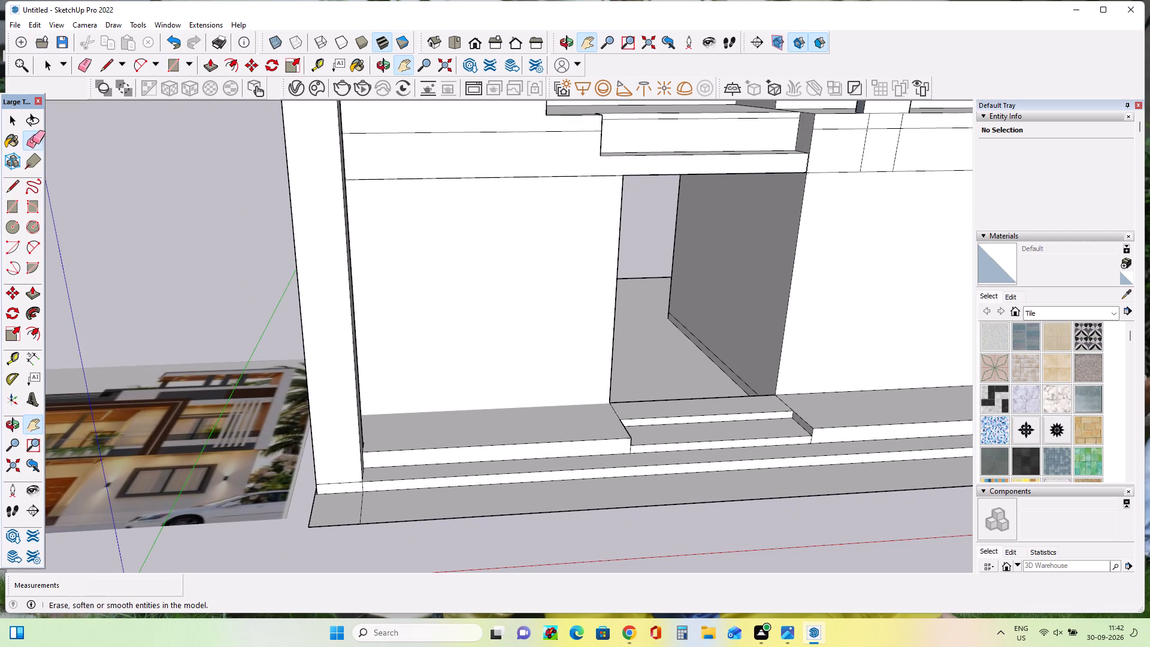
{"action": "left_click", "coordinate": [361, 509]}
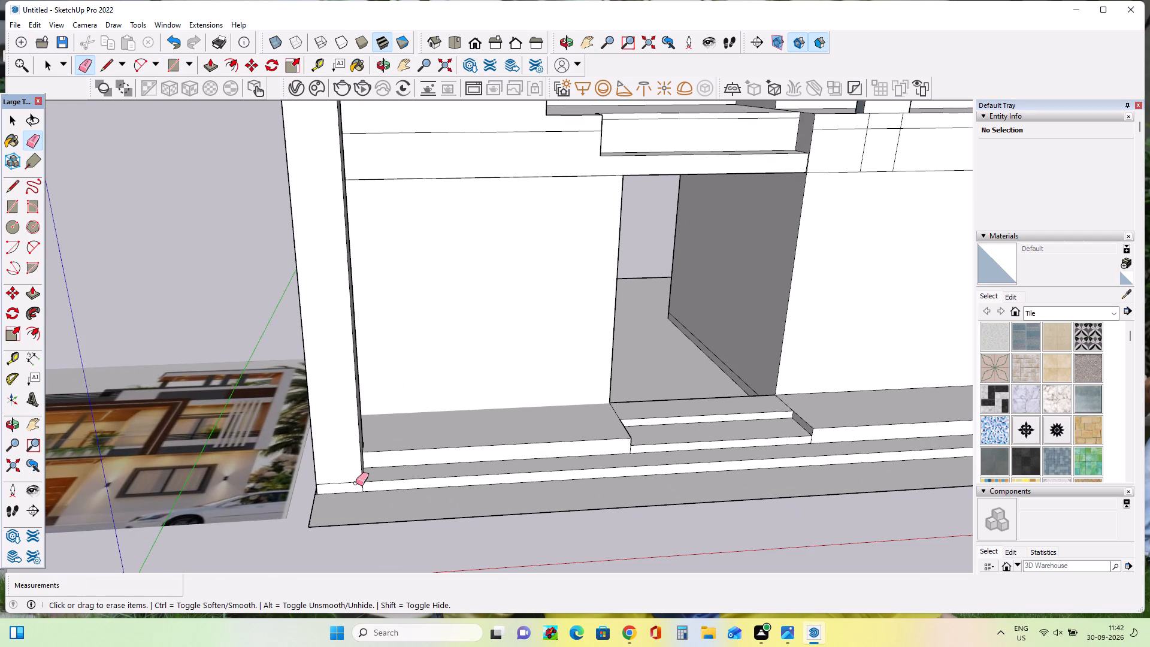
{"action": "left_click", "coordinate": [356, 483]}
{"action": "double_click", "coordinate": [364, 487]}
Examine the front facade, entrance steps, balcony and upper frame from several angles against the reference image.
{"action": "scroll", "coordinate": [365, 468], "scroll_direction": "down", "scroll_amount": 4}
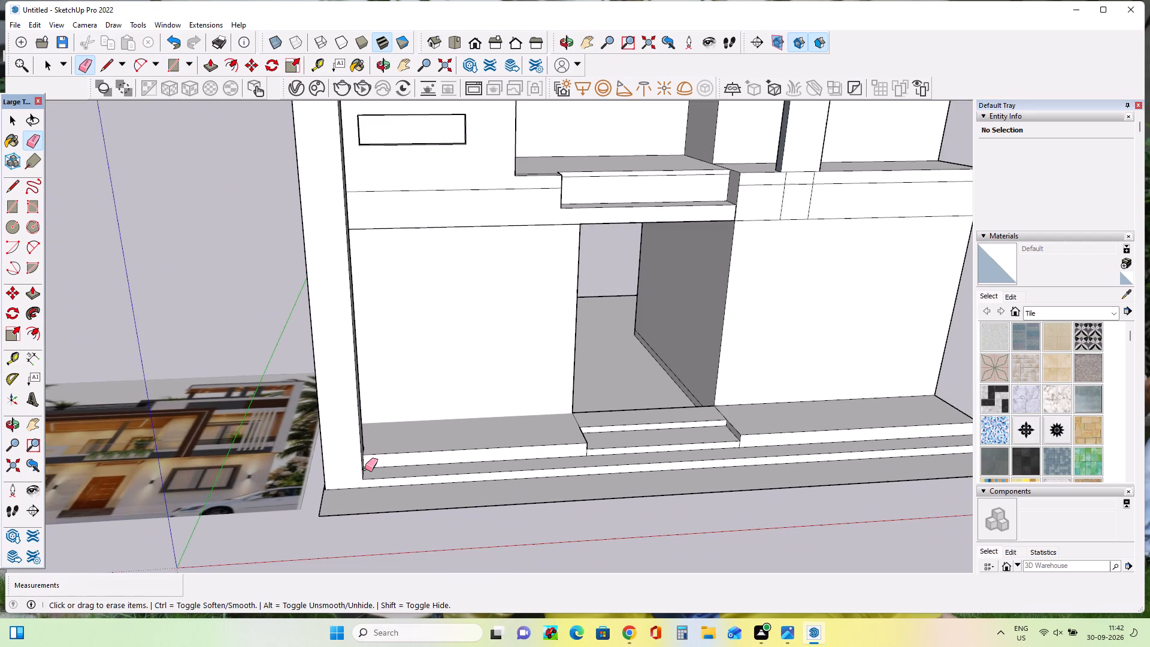
{"action": "scroll", "coordinate": [365, 466], "scroll_direction": "down", "scroll_amount": 1}
{"action": "scroll", "coordinate": [420, 449], "scroll_direction": "up", "scroll_amount": 9}
{"action": "middle_click_drag", "start_coordinate": [415, 435], "coordinate": [372, 448]}
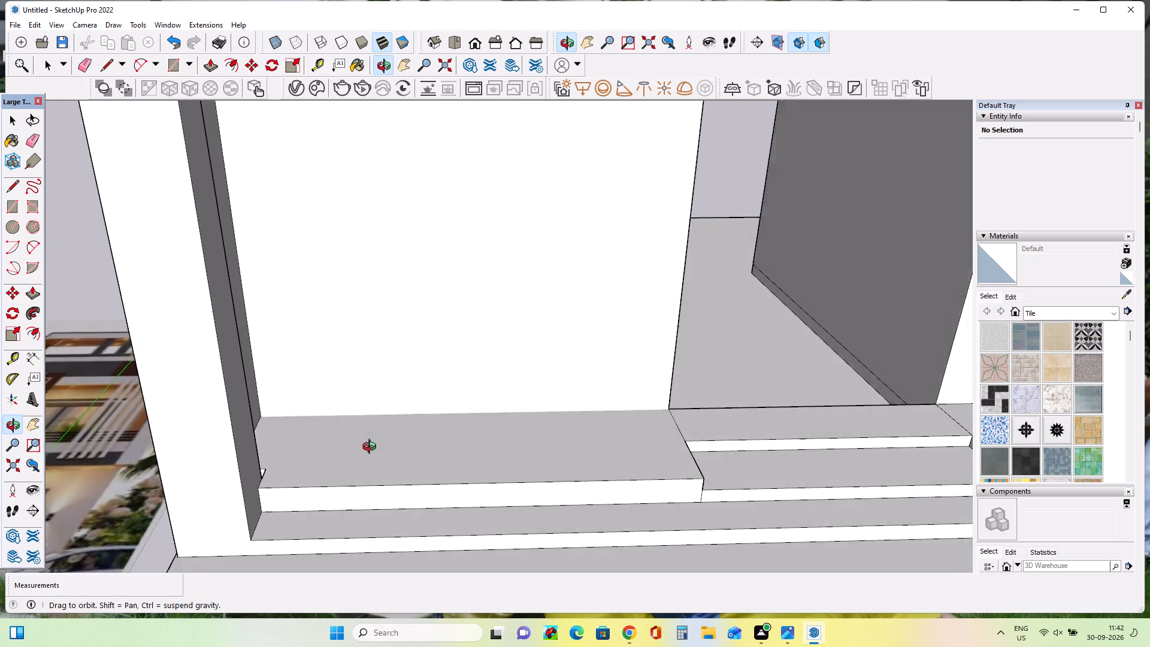
{"action": "middle_click_drag", "start_coordinate": [372, 448], "coordinate": [367, 446]}
{"action": "scroll", "coordinate": [367, 446], "scroll_direction": "down", "scroll_amount": 13}
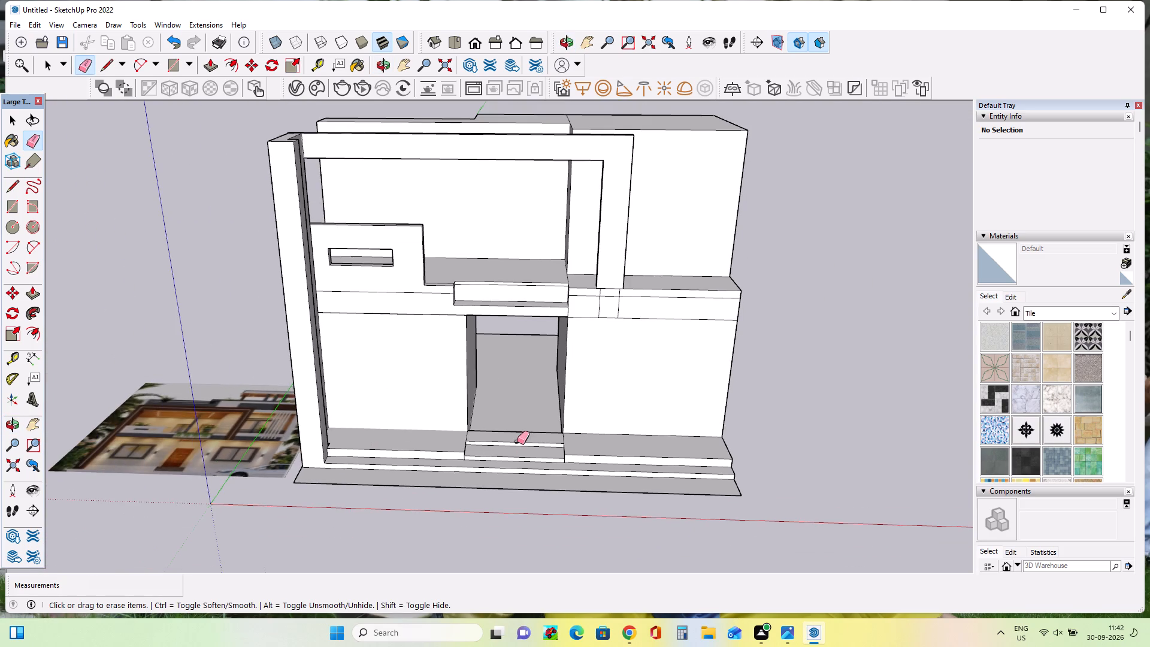
{"action": "scroll", "coordinate": [517, 442], "scroll_direction": "down", "scroll_amount": 3}
{"action": "middle_click_drag", "start_coordinate": [513, 445], "coordinate": [530, 396]}
{"action": "scroll", "coordinate": [574, 335], "scroll_direction": "up", "scroll_amount": 4}
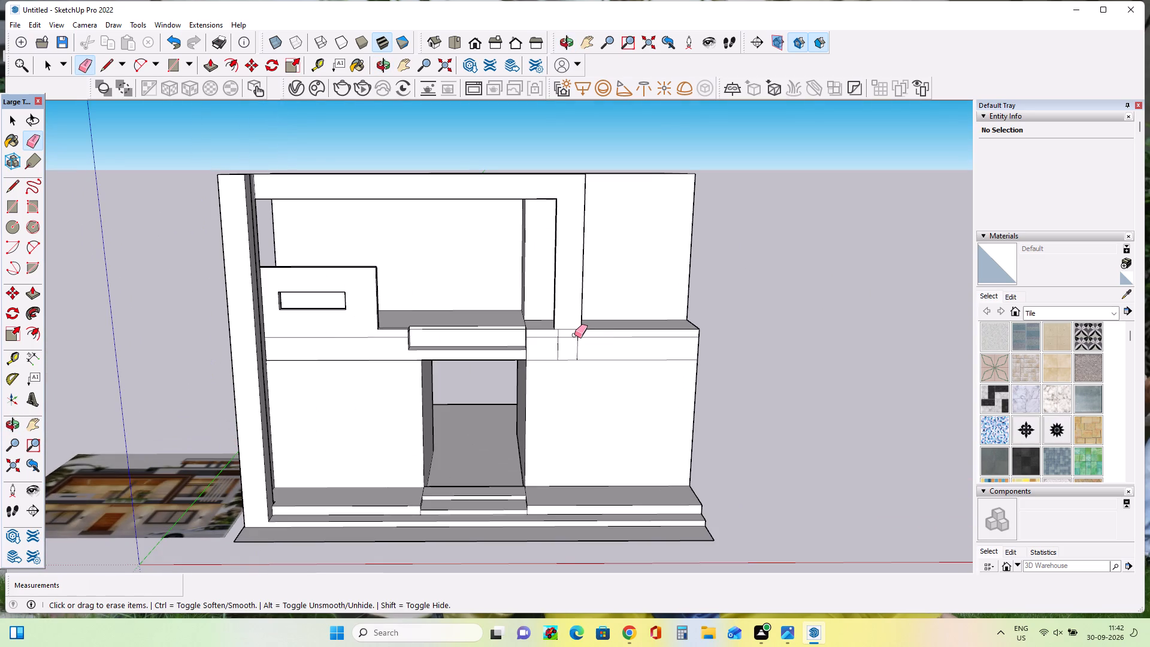
{"action": "middle_click_drag", "start_coordinate": [522, 335], "coordinate": [532, 383]}
{"action": "middle_click", "coordinate": [532, 383]}
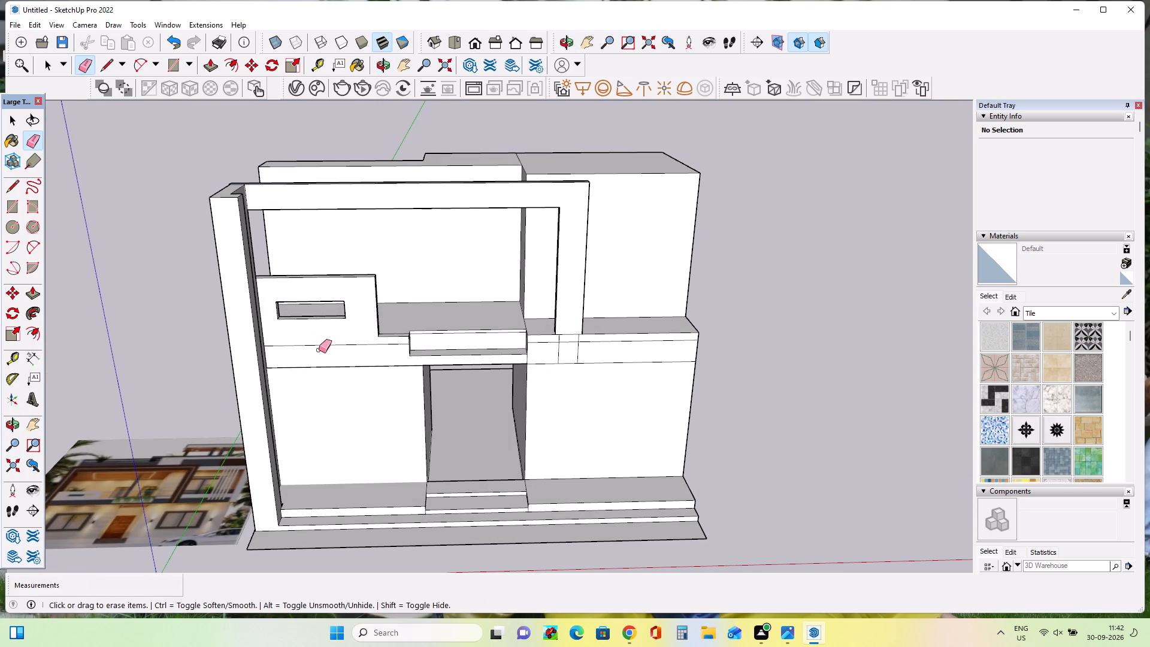
{"action": "middle_click_drag", "start_coordinate": [371, 331], "coordinate": [386, 334]}
{"action": "middle_click_drag", "start_coordinate": [406, 337], "coordinate": [533, 332]}
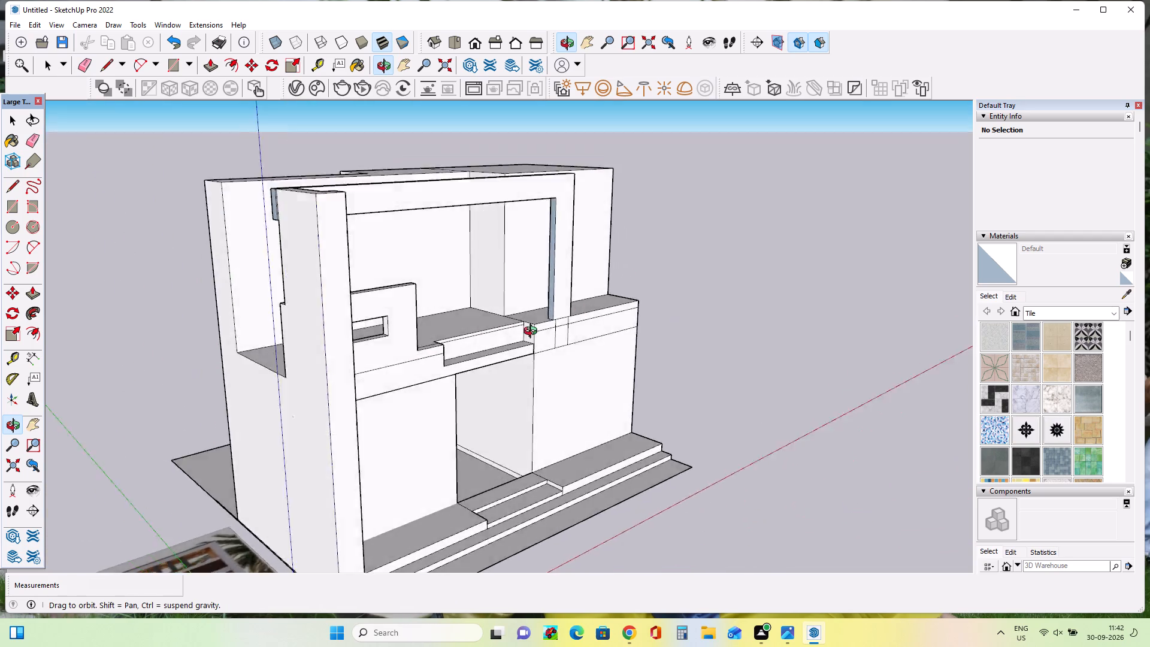
{"action": "middle_click_drag", "start_coordinate": [533, 332], "coordinate": [491, 356]}
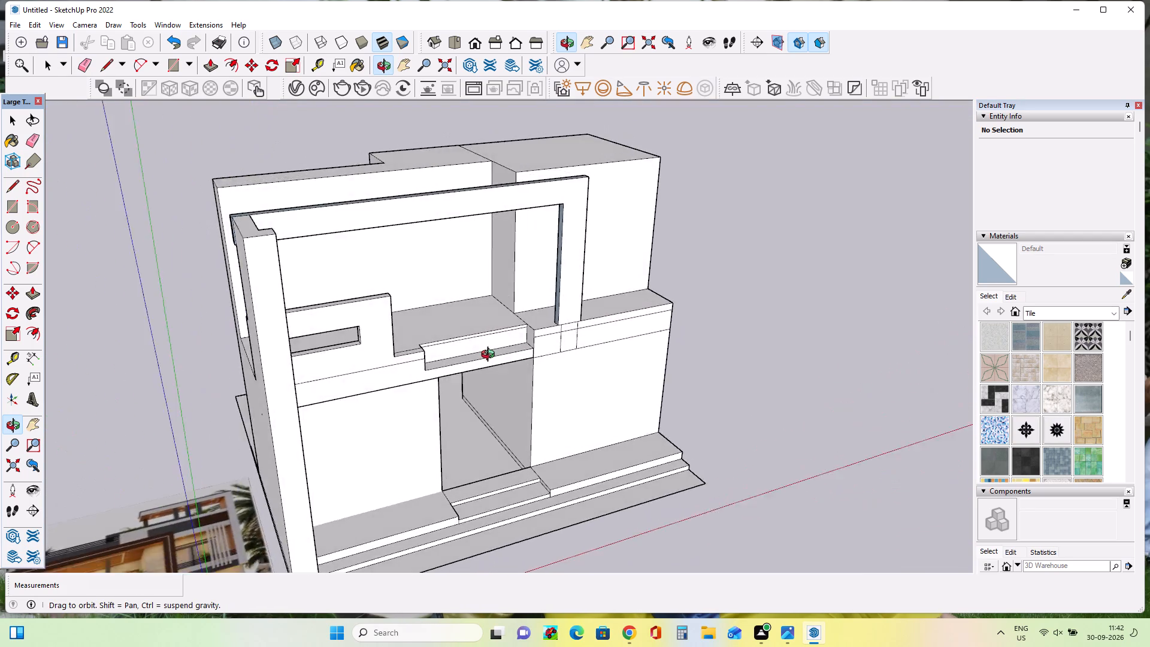
{"action": "middle_click_drag", "start_coordinate": [491, 356], "coordinate": [443, 276]}
{"action": "middle_click", "coordinate": [443, 276]}
{"action": "middle_click_drag", "start_coordinate": [556, 322], "coordinate": [531, 344]}
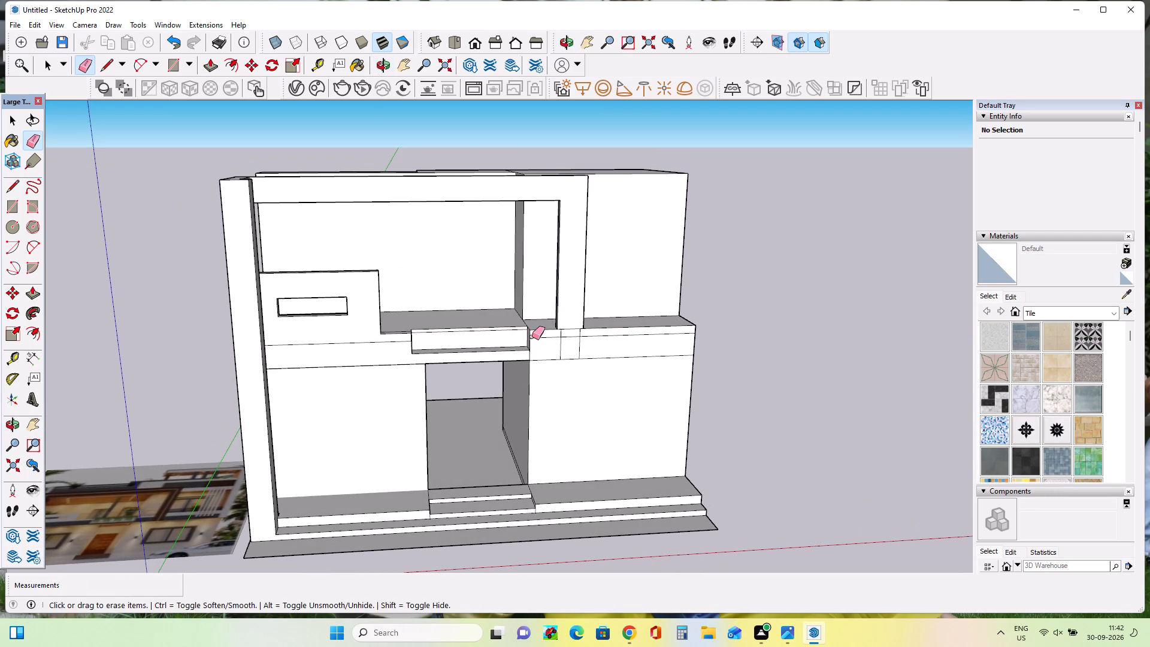
{"action": "middle_click_drag", "start_coordinate": [532, 323], "coordinate": [535, 352]}
{"action": "middle_click_drag", "start_coordinate": [539, 287], "coordinate": [547, 344]}
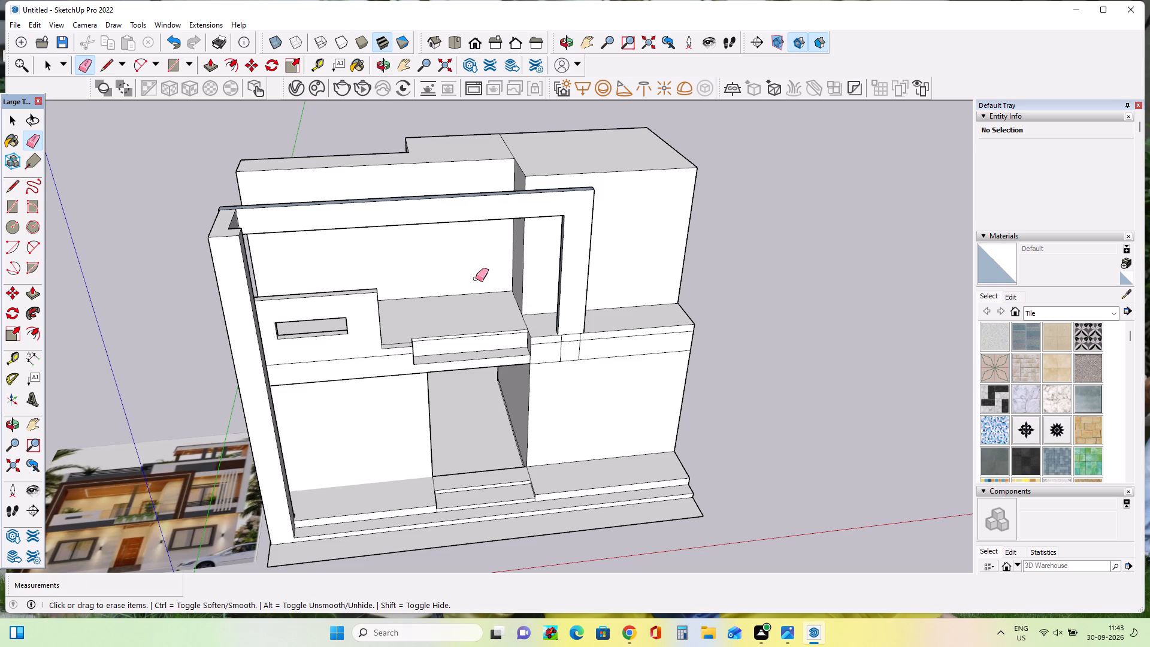
{"action": "middle_click_drag", "start_coordinate": [526, 265], "coordinate": [531, 317]}
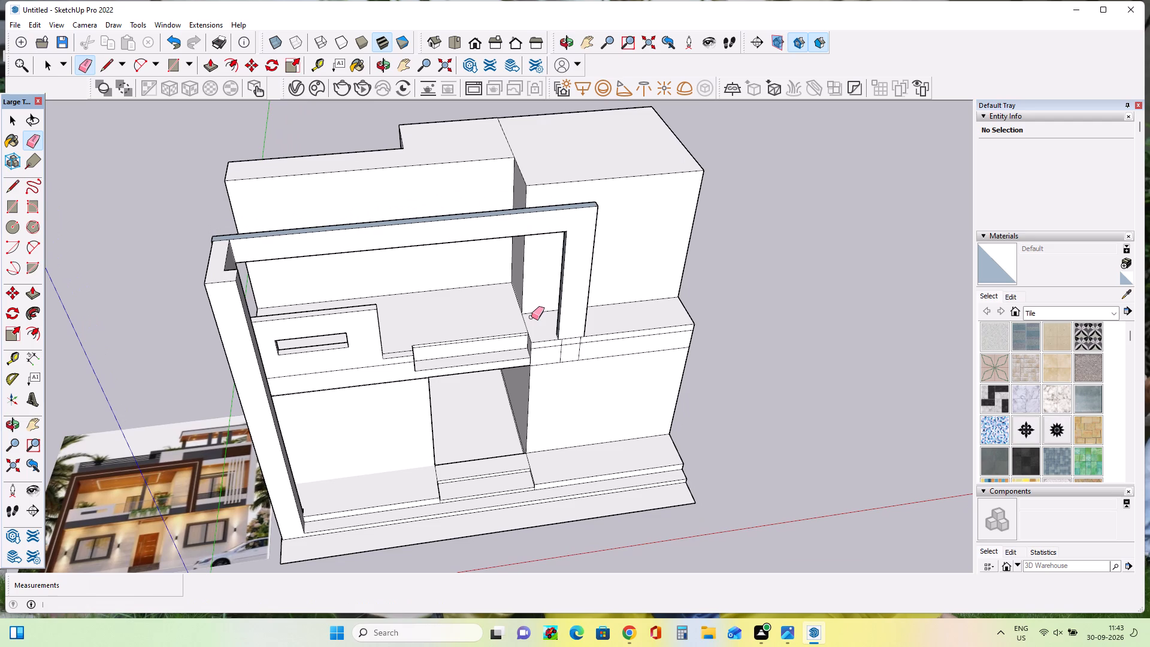
{"action": "middle_click_drag", "start_coordinate": [724, 349], "coordinate": [701, 341]}
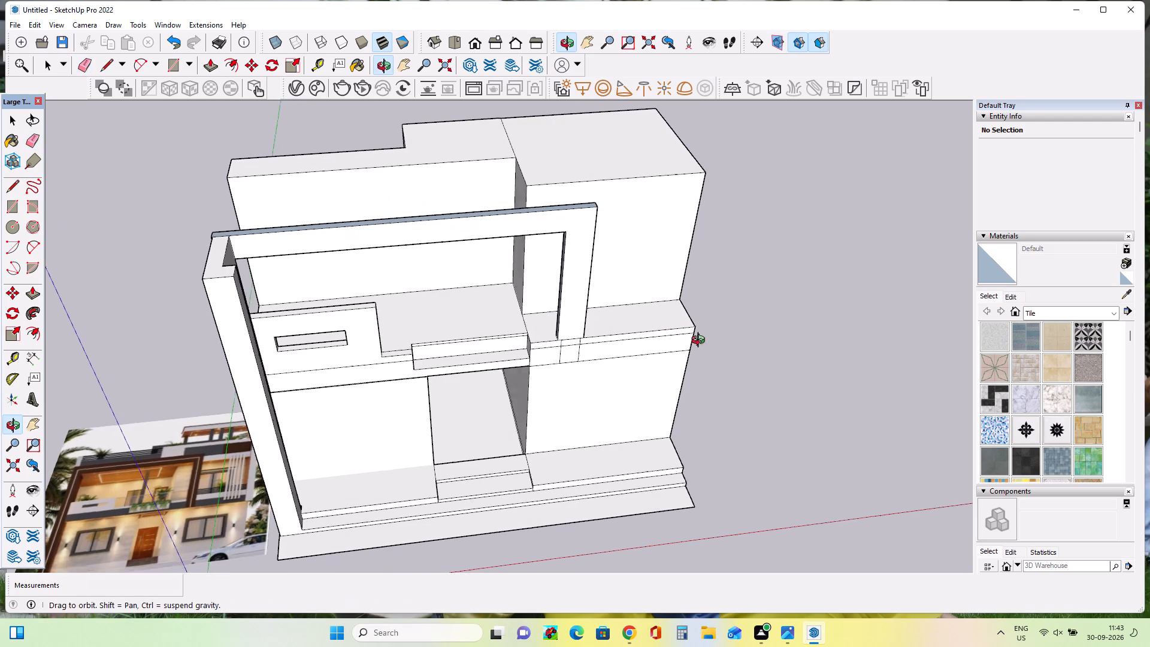
{"action": "middle_click_drag", "start_coordinate": [701, 341], "coordinate": [635, 315]}
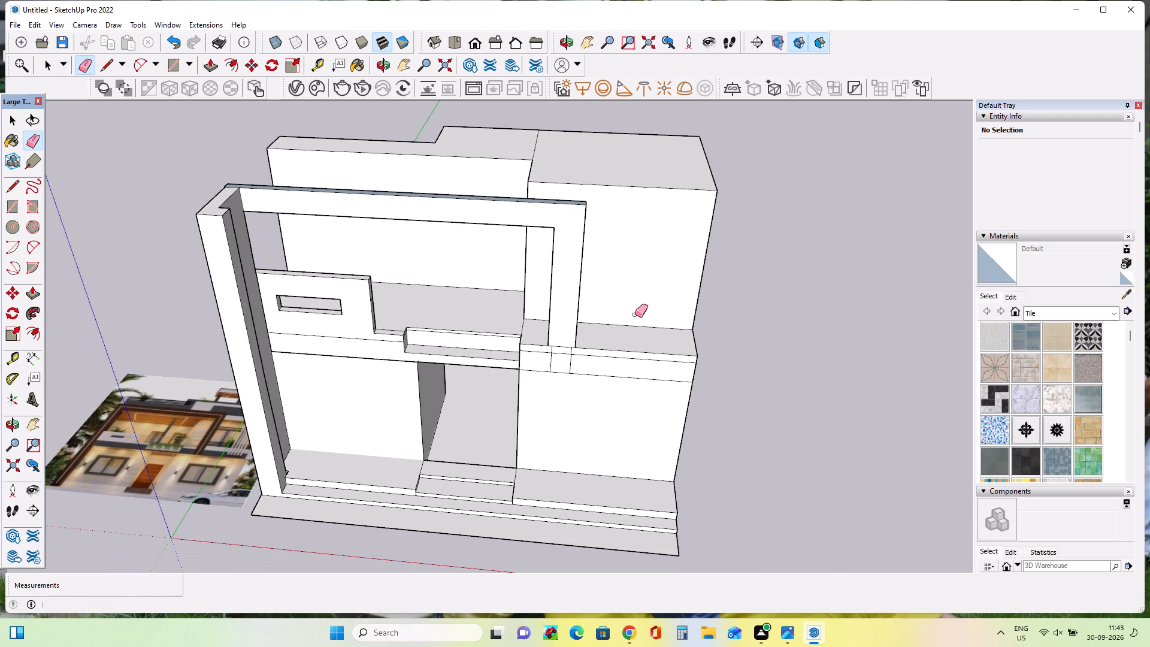
{"action": "scroll", "coordinate": [635, 315], "scroll_direction": "down", "scroll_amount": 1}
{"action": "middle_click_drag", "start_coordinate": [543, 423], "coordinate": [547, 358]}
{"action": "scroll", "coordinate": [547, 398], "scroll_direction": "down", "scroll_amount": 1}
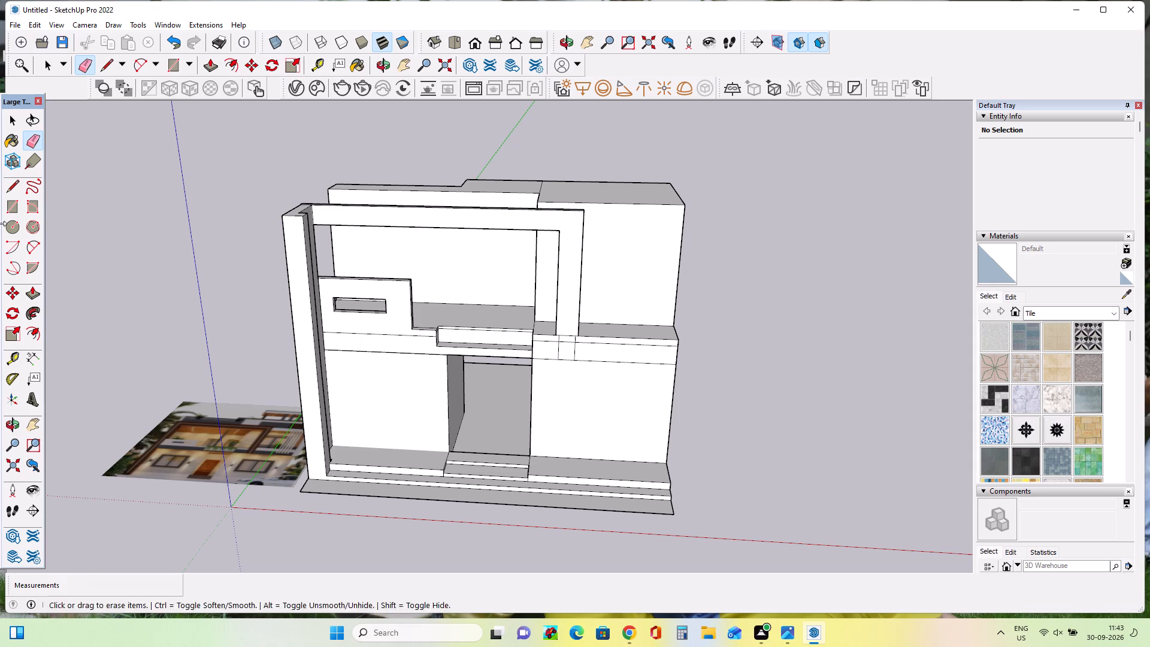
Pull the horizontal band between the left pillar and the entrance out from the facade by about 6' 8 1/8".
{"action": "left_click", "coordinate": [30, 298]}
{"action": "left_click", "coordinate": [386, 344]}
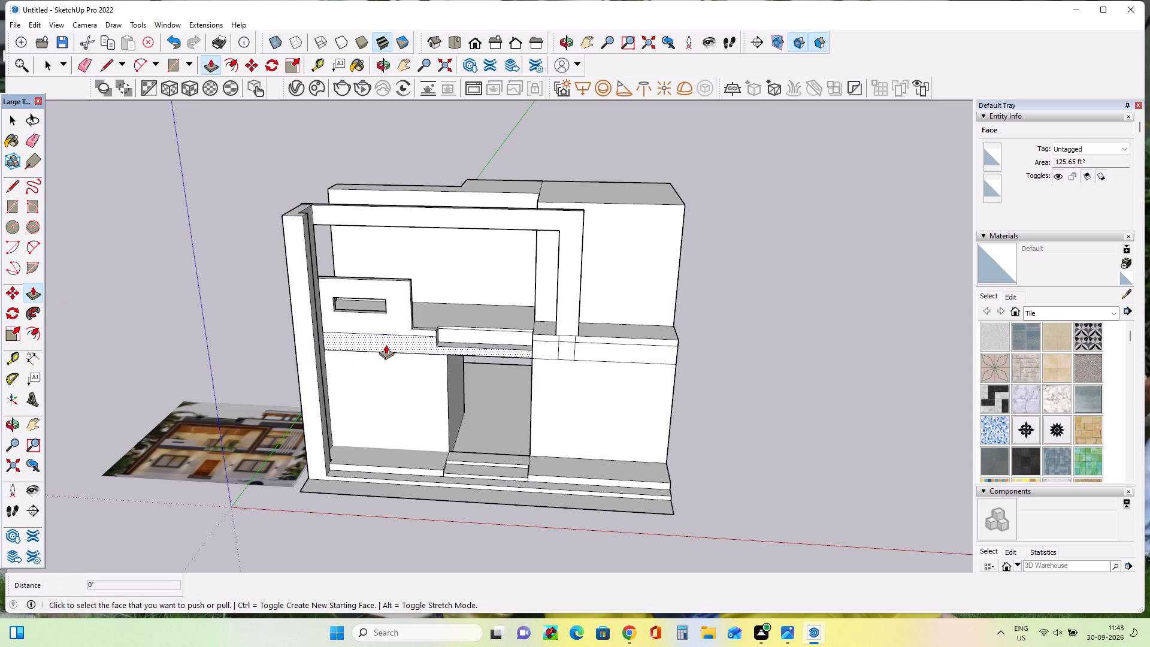
{"action": "left_click", "coordinate": [367, 337]}
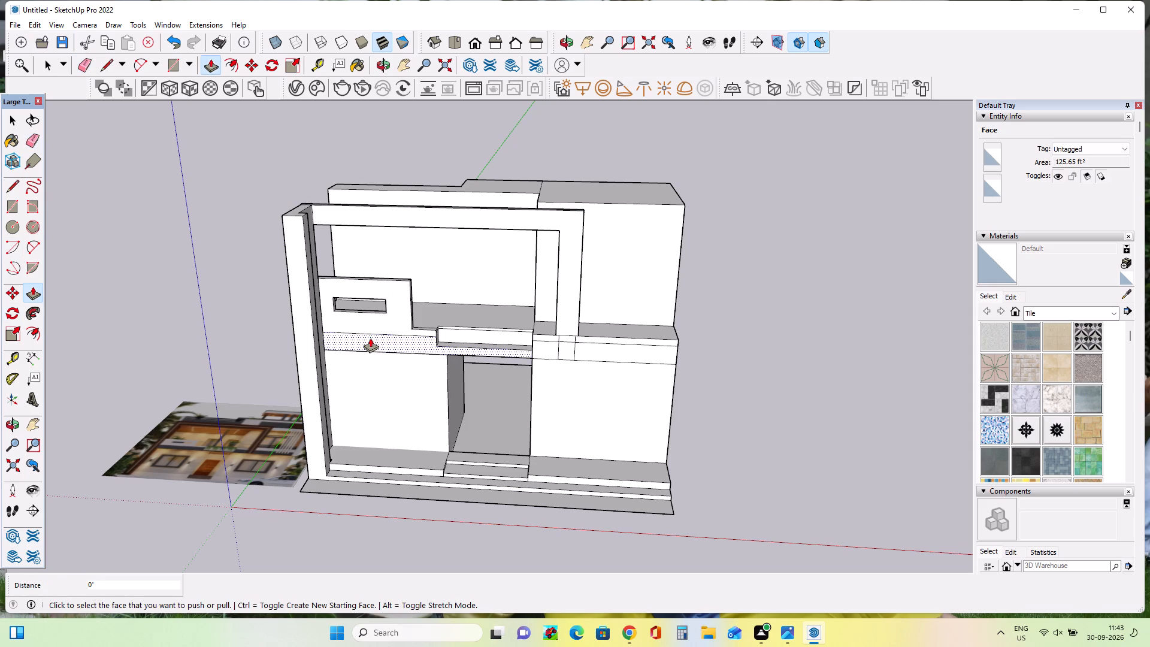
{"action": "left_click", "coordinate": [370, 338]}
{"action": "scroll", "coordinate": [367, 344], "scroll_direction": "up", "scroll_amount": 7}
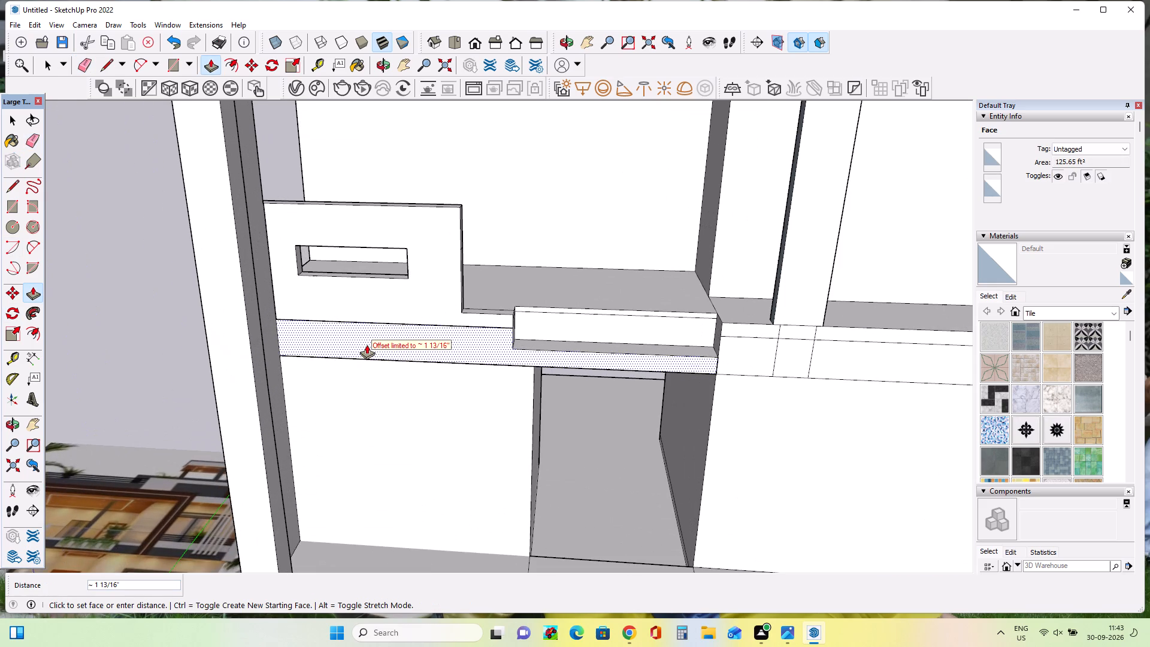
{"action": "left_click", "coordinate": [367, 344]}
{"action": "left_click", "coordinate": [361, 341]}
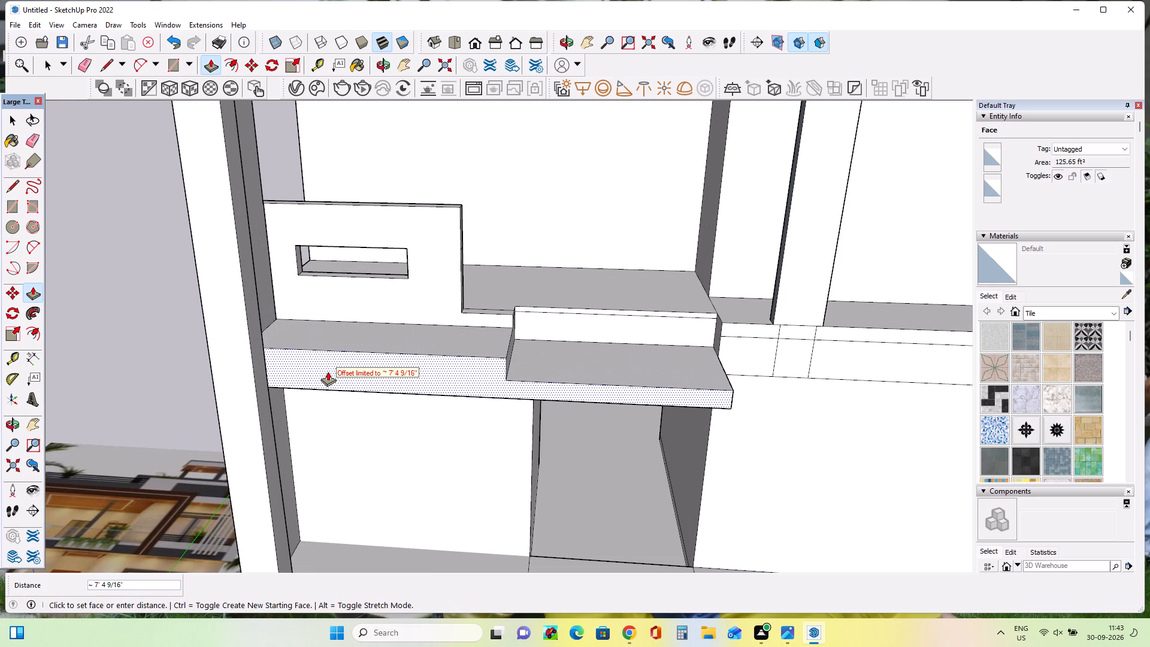
{"action": "left_click", "coordinate": [335, 364]}
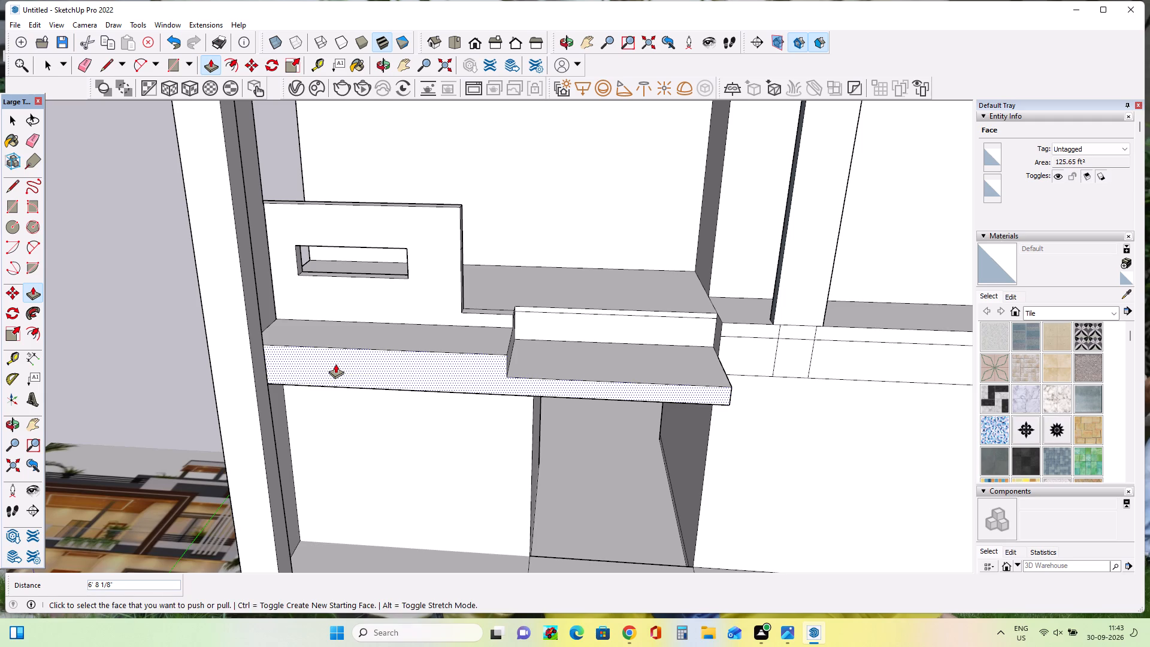
Pull the three remaining band sections on the facade's right half forward by 6' 8 1/8", flush with the first section.
{"action": "middle_click_drag", "start_coordinate": [425, 370], "coordinate": [452, 296]}
{"action": "scroll", "coordinate": [512, 295], "scroll_direction": "down", "scroll_amount": 3}
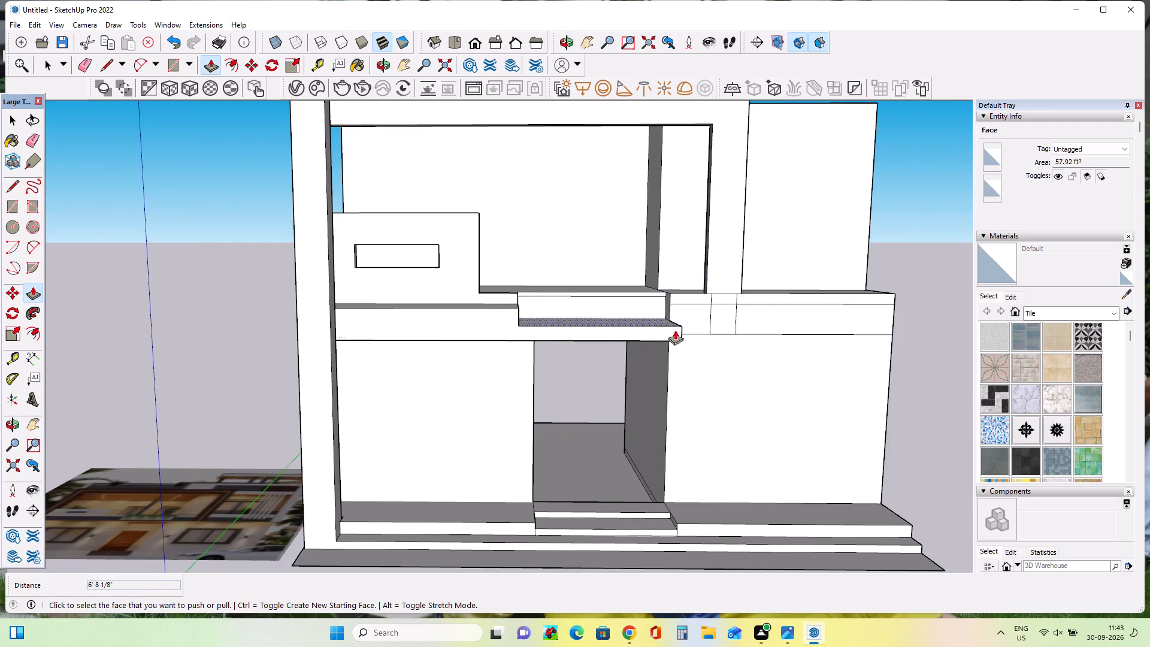
{"action": "left_click", "coordinate": [770, 316]}
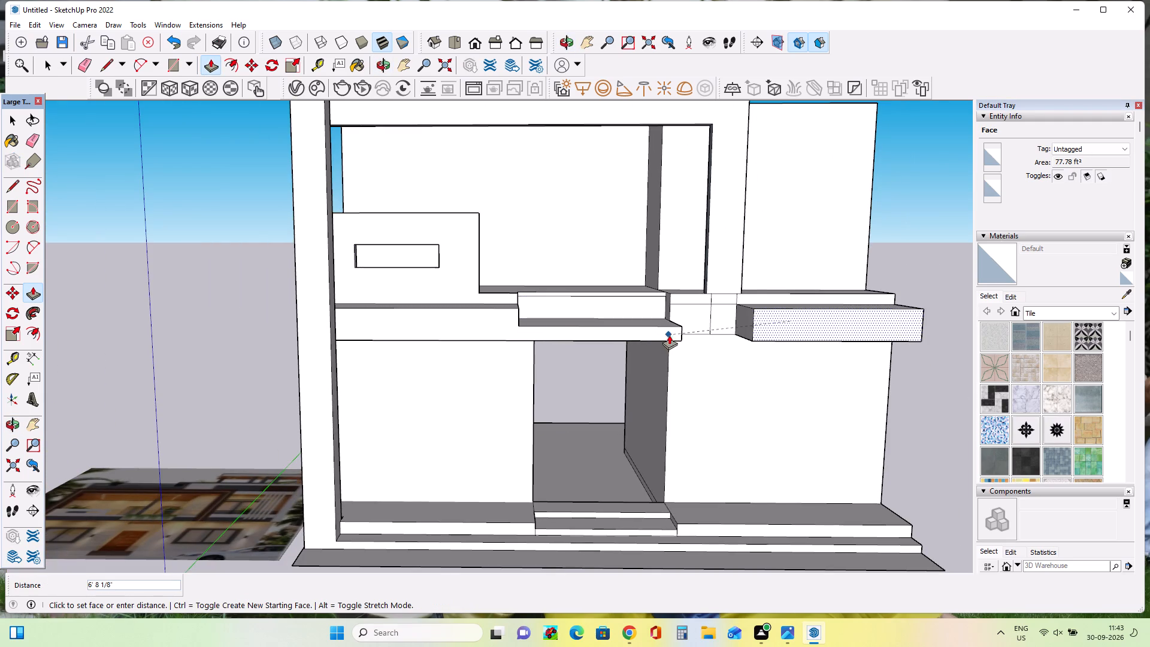
{"action": "left_click", "coordinate": [667, 335]}
{"action": "left_click", "coordinate": [704, 318]}
{"action": "double_click", "coordinate": [661, 333]}
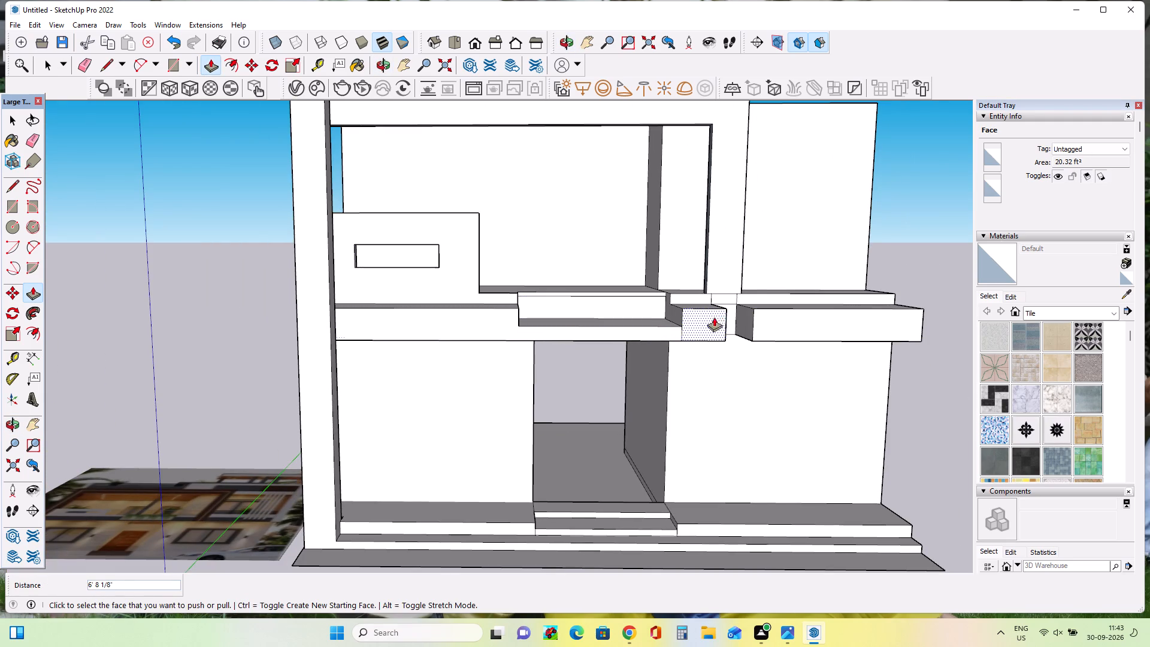
{"action": "left_click", "coordinate": [730, 310]}
{"action": "double_click", "coordinate": [704, 323]}
Draw a rectangle about 6' 8 1/8" by 4' 1 1/2" on the projecting band's top, at its right end.
{"action": "middle_click_drag", "start_coordinate": [683, 345], "coordinate": [659, 337]}
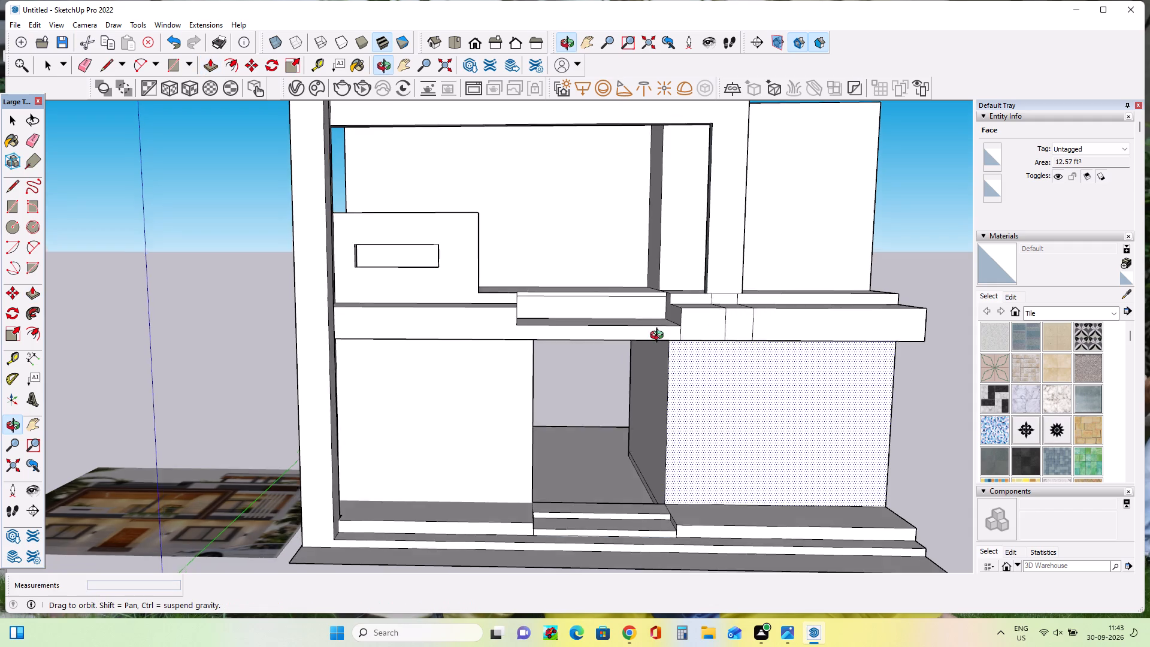
{"action": "middle_click_drag", "start_coordinate": [659, 337], "coordinate": [615, 334]}
{"action": "scroll", "coordinate": [614, 344], "scroll_direction": "down", "scroll_amount": 3}
{"action": "middle_click_drag", "start_coordinate": [614, 347], "coordinate": [676, 410]}
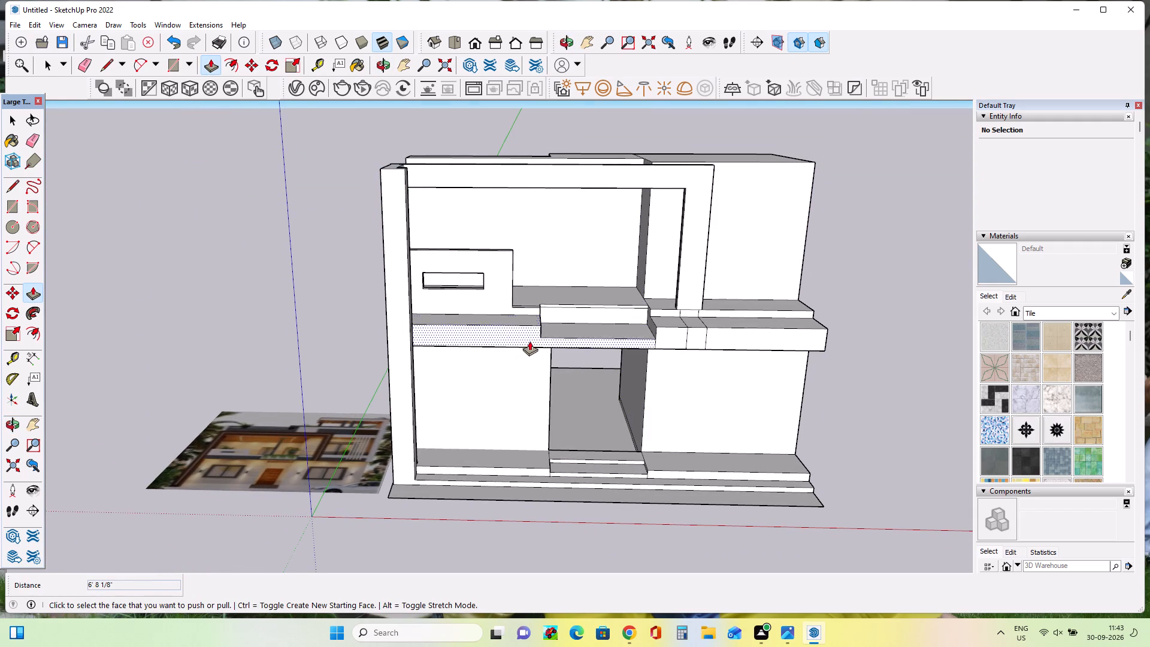
{"action": "left_click", "coordinate": [16, 204]}
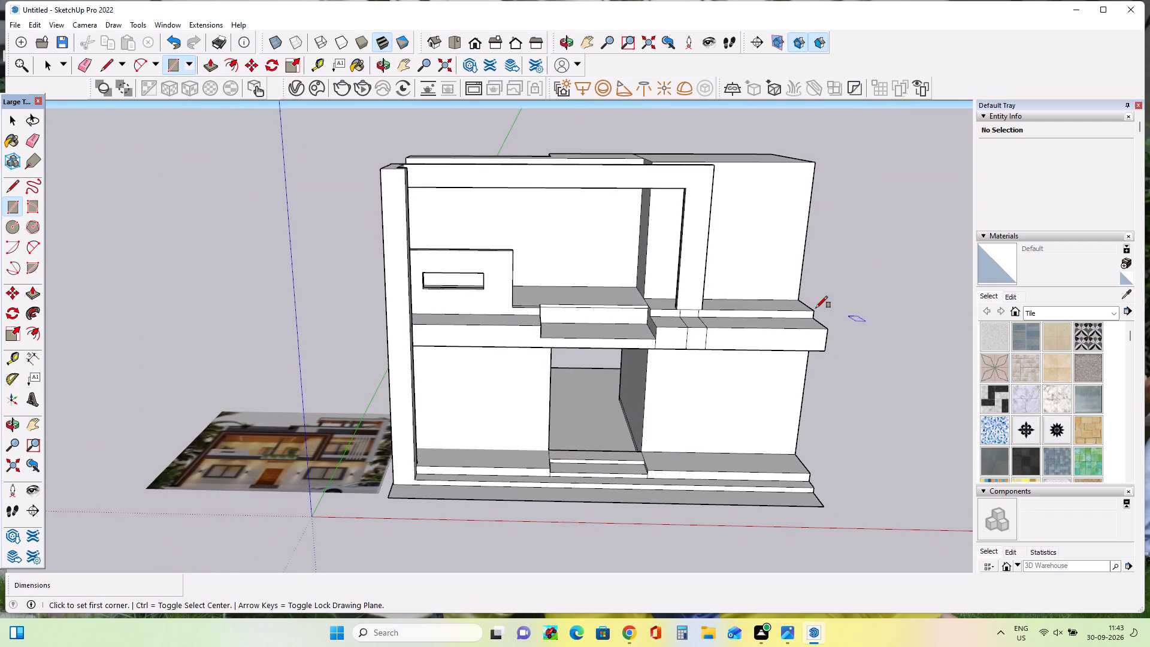
{"action": "middle_click_drag", "start_coordinate": [817, 319], "coordinate": [839, 396]}
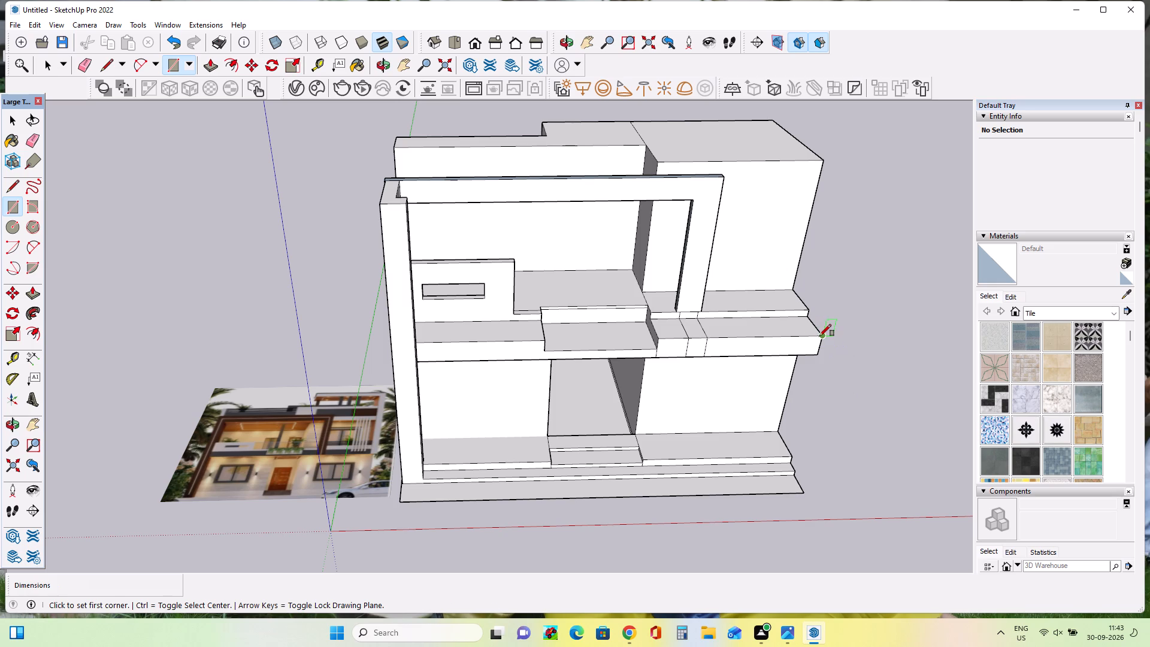
{"action": "left_click", "coordinate": [819, 336]}
{"action": "left_click", "coordinate": [785, 315]}
Pull the new rectangle up about 24' 11 1/4" to form a pillar at the band's right end.
{"action": "middle_click_drag", "start_coordinate": [788, 364], "coordinate": [734, 342]}
{"action": "scroll", "coordinate": [788, 364], "scroll_direction": "down", "scroll_amount": 1}
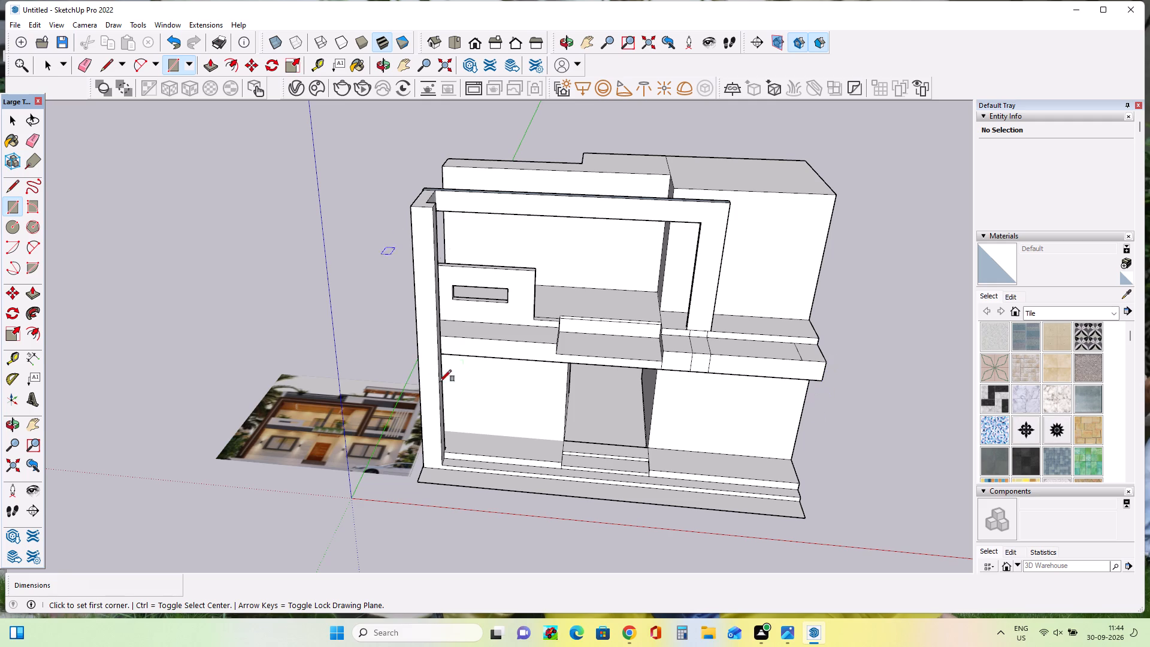
{"action": "left_click", "coordinate": [33, 296]}
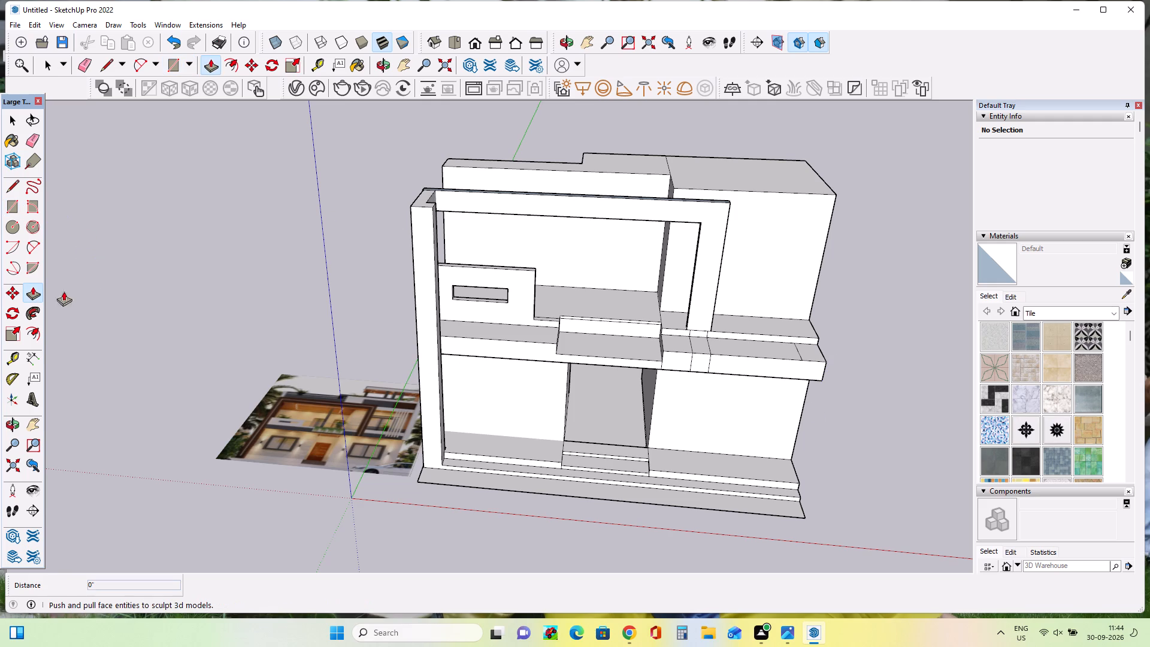
{"action": "left_click", "coordinate": [818, 353]}
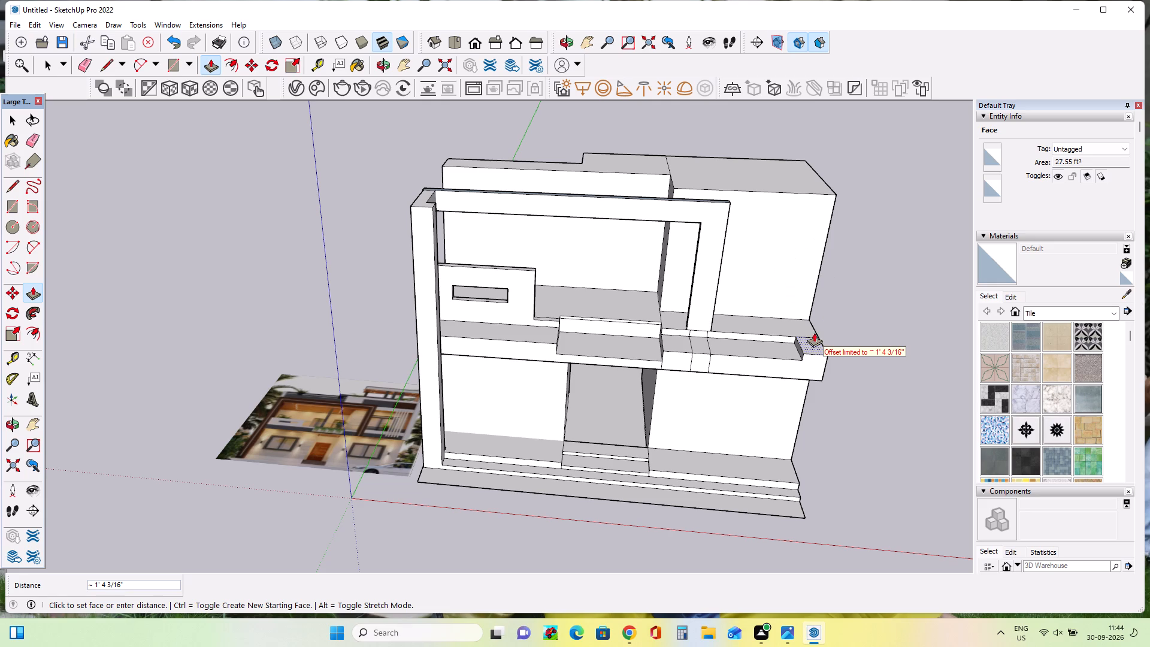
{"action": "double_click", "coordinate": [814, 334]}
{"action": "left_click", "coordinate": [819, 343]}
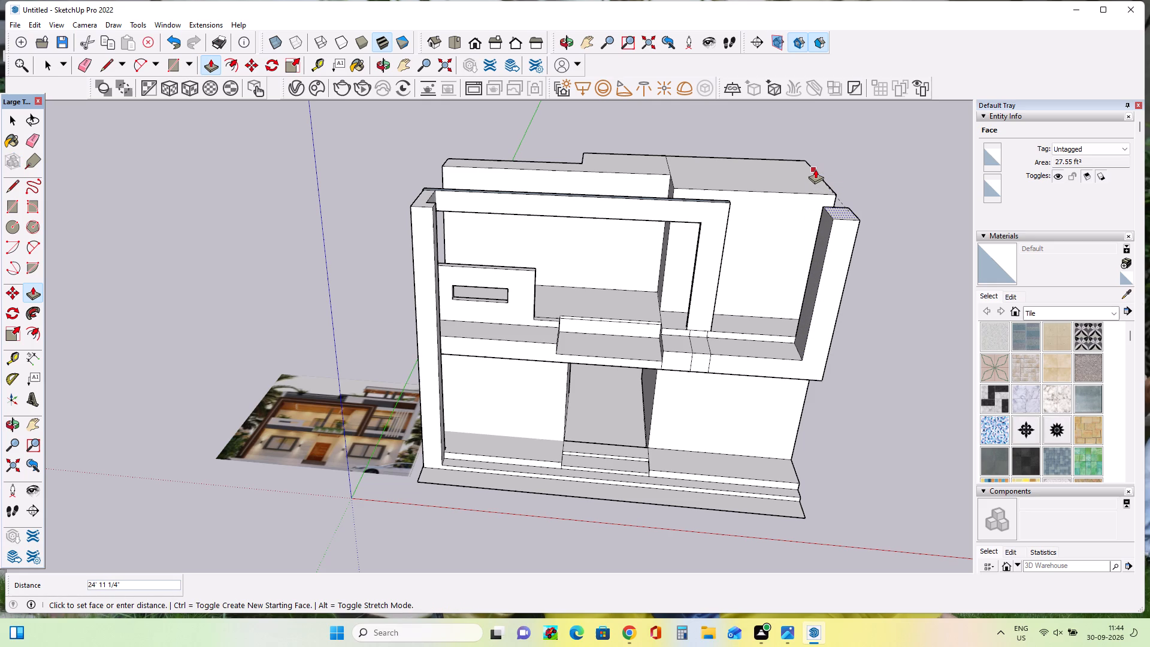
{"action": "left_click", "coordinate": [815, 169]}
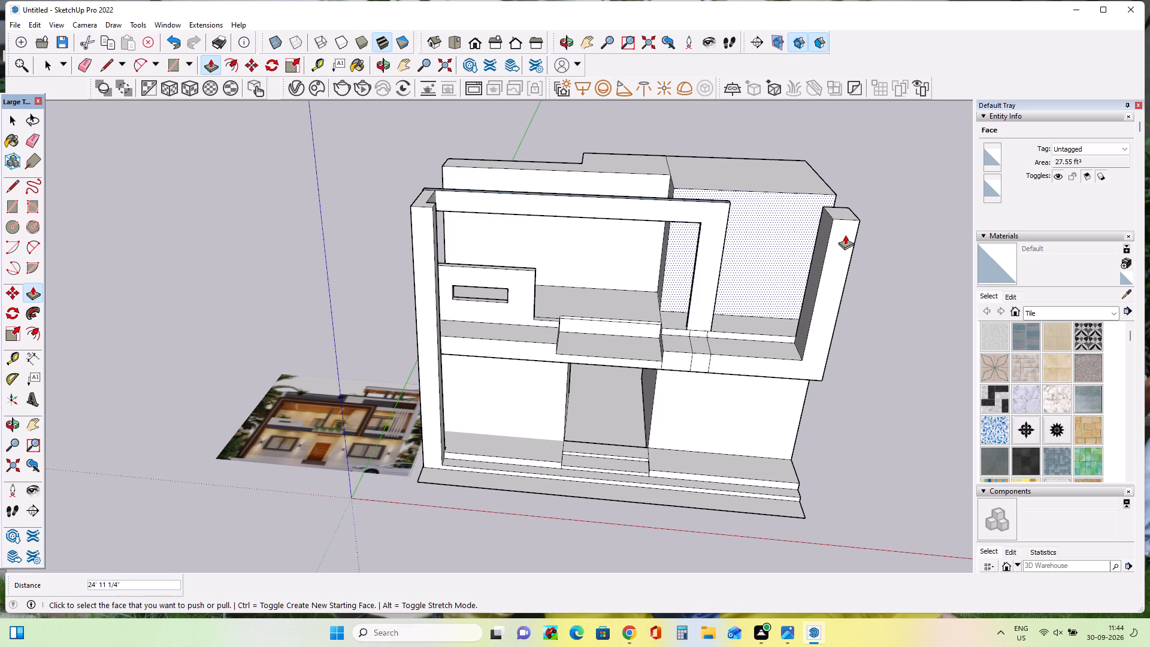
Extend the new right pillar upward by the same distance again and lower its top by about 11' 1", leaving it above the roof.
{"action": "left_click", "coordinate": [845, 207]}
{"action": "double_click", "coordinate": [842, 210]}
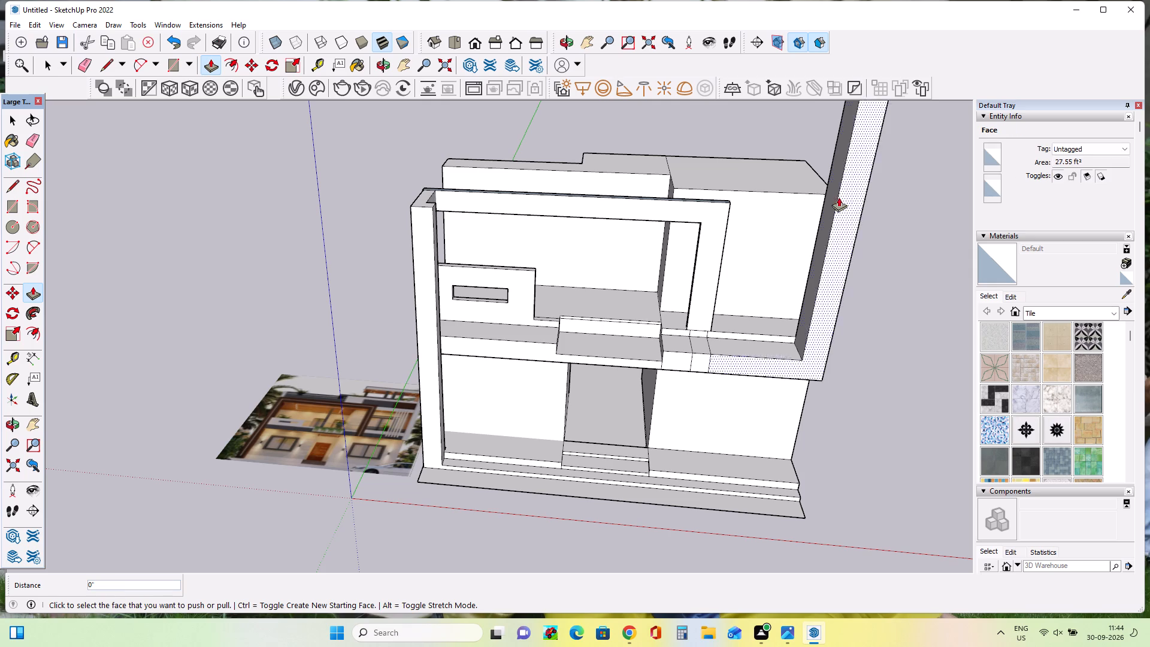
{"action": "scroll", "coordinate": [851, 219], "scroll_direction": "down", "scroll_amount": 9}
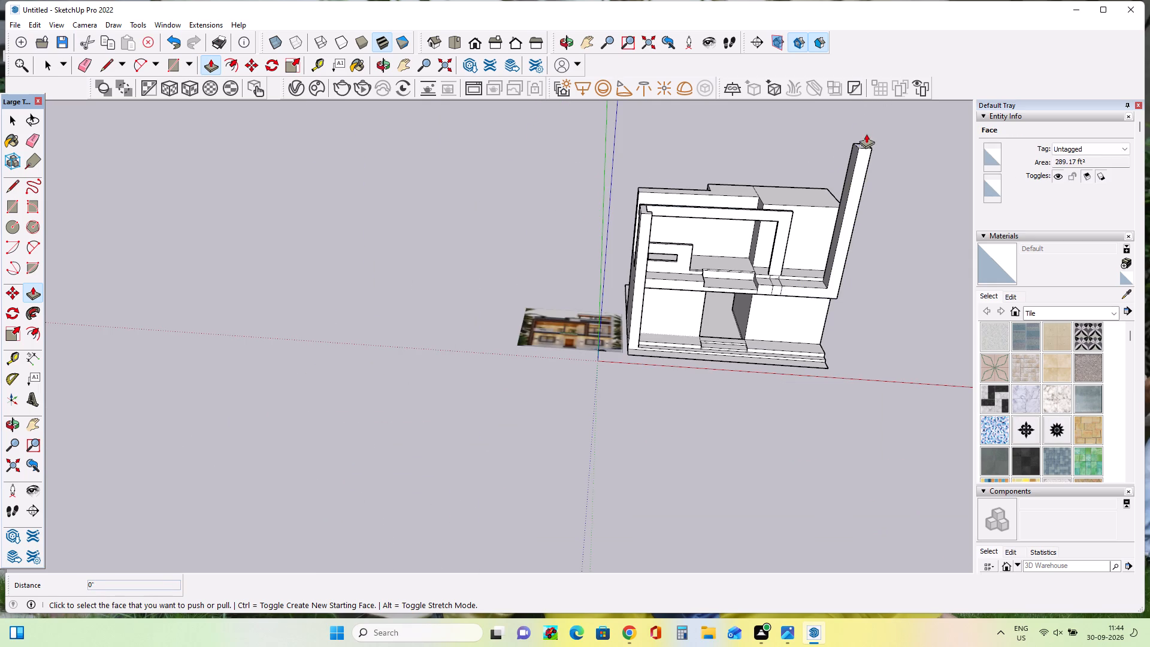
{"action": "middle_click_drag", "start_coordinate": [866, 134], "coordinate": [867, 181]}
{"action": "middle_click", "coordinate": [867, 201]}
{"action": "double_click", "coordinate": [881, 153]}
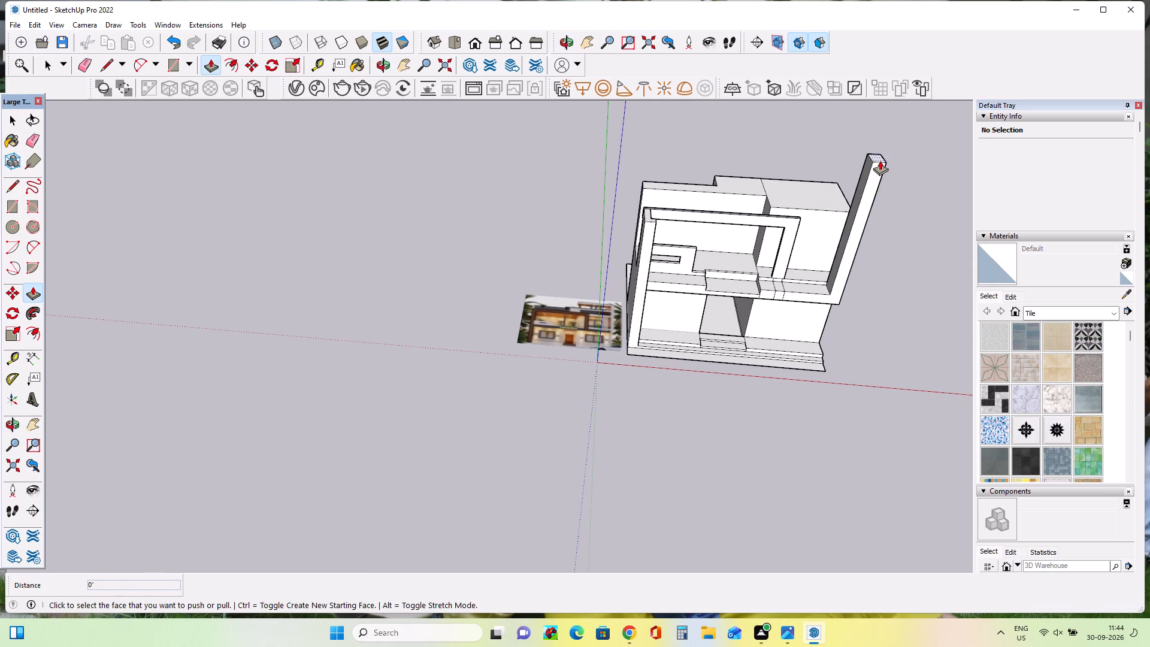
{"action": "left_click", "coordinate": [877, 153]}
{"action": "scroll", "coordinate": [881, 149], "scroll_direction": "up", "scroll_amount": 2}
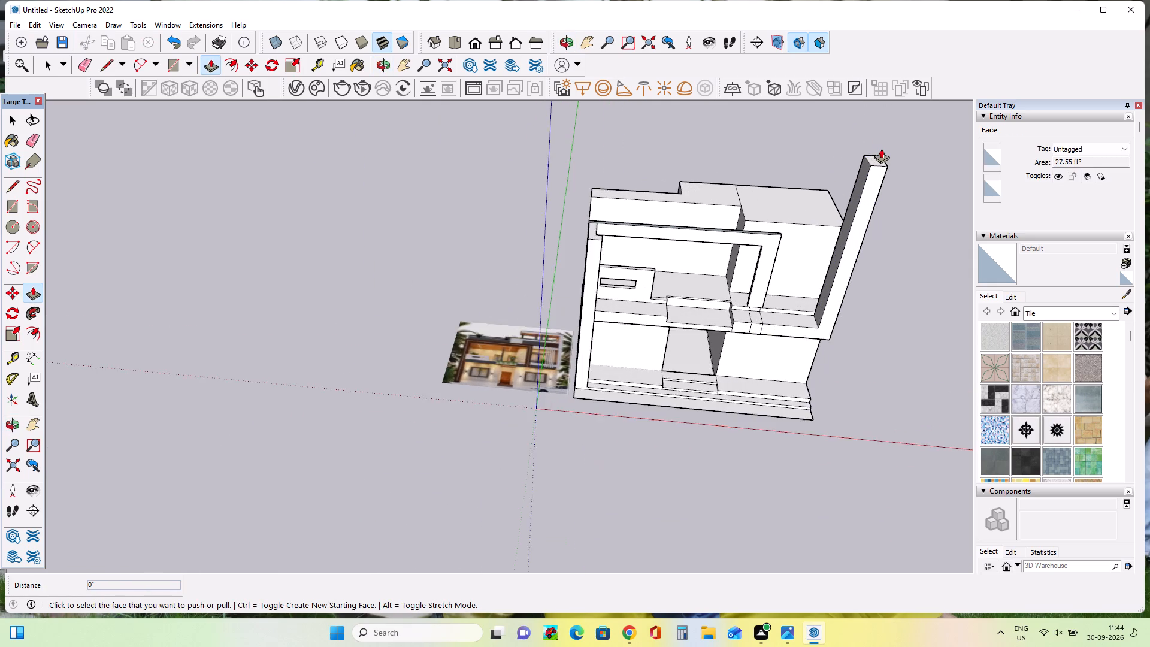
{"action": "scroll", "coordinate": [881, 149], "scroll_direction": "up", "scroll_amount": 11}
{"action": "left_click", "coordinate": [873, 162]}
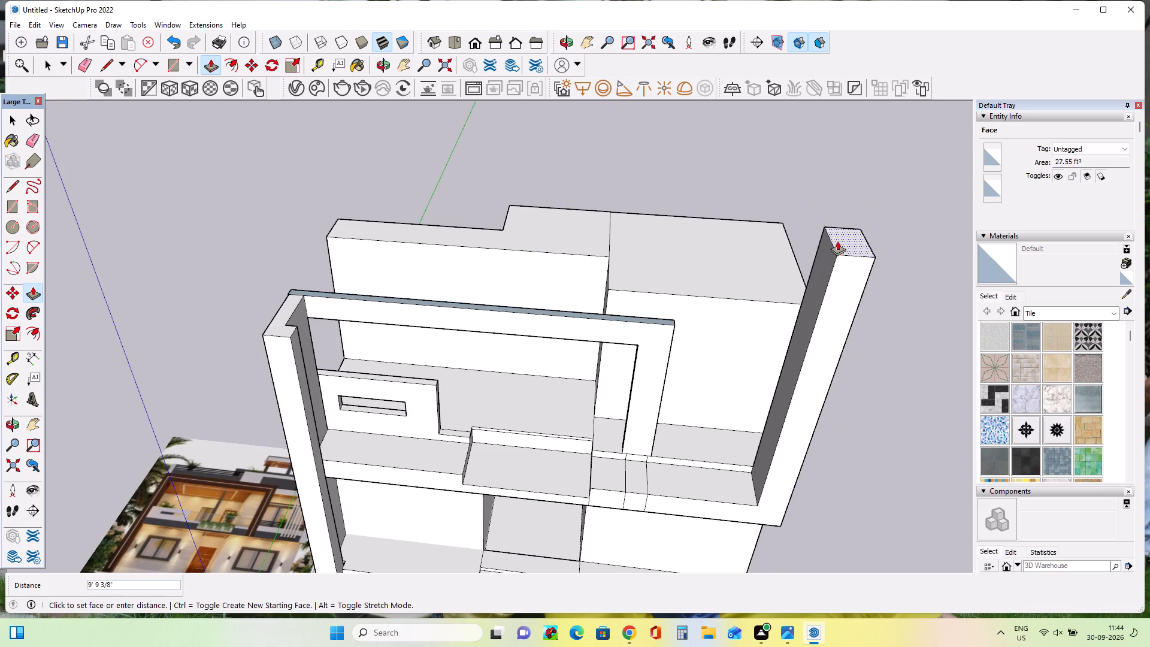
{"action": "left_click", "coordinate": [834, 247]}
Slim the tall right pillar by pushing its inner face in about 1' 5 3/8" and pulling it back out about 6 5/16".
{"action": "scroll", "coordinate": [785, 305], "scroll_direction": "up", "scroll_amount": 1}
{"action": "middle_click_drag", "start_coordinate": [785, 306], "coordinate": [645, 219]}
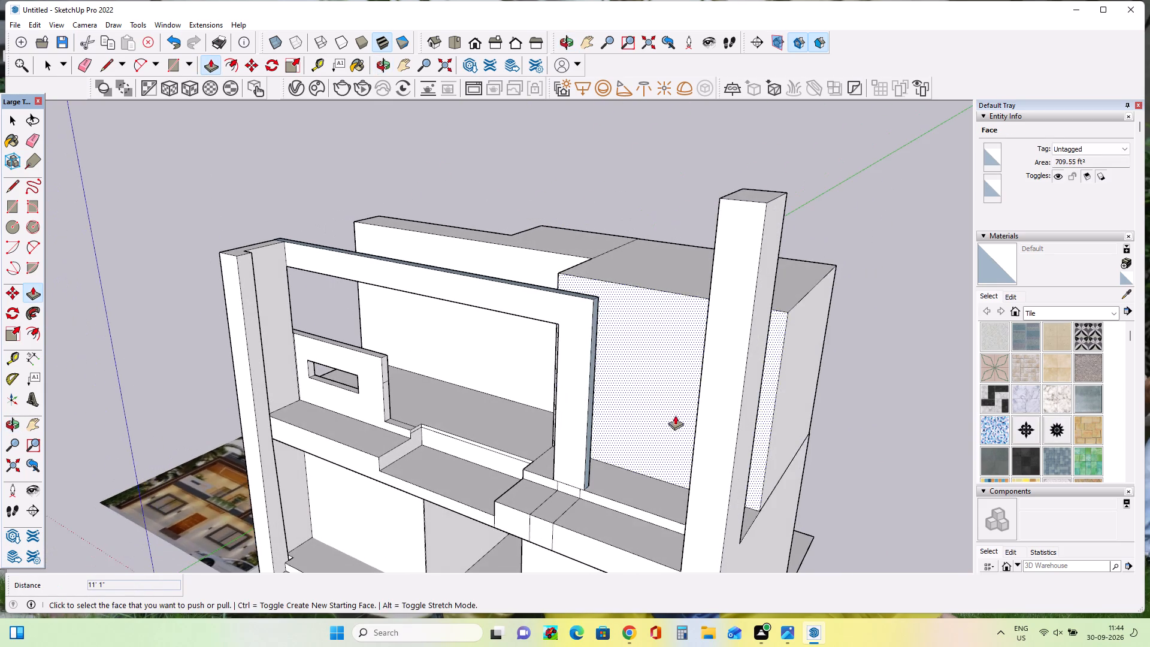
{"action": "middle_click_drag", "start_coordinate": [673, 417], "coordinate": [903, 391]}
{"action": "left_click", "coordinate": [781, 395]}
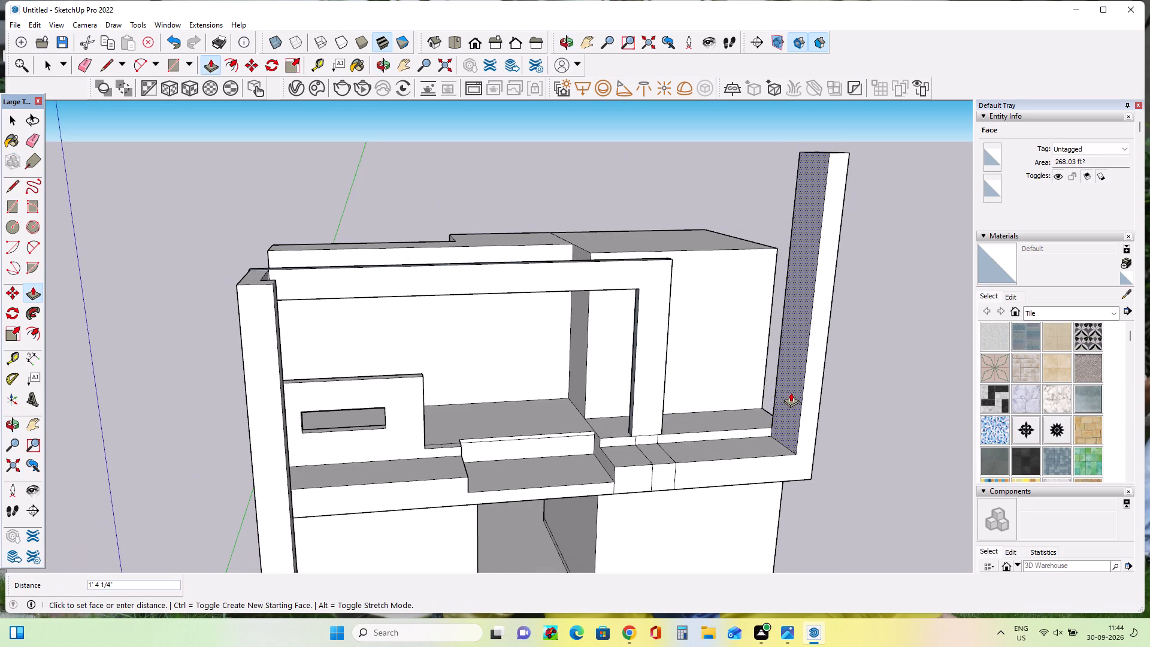
{"action": "left_click", "coordinate": [791, 392]}
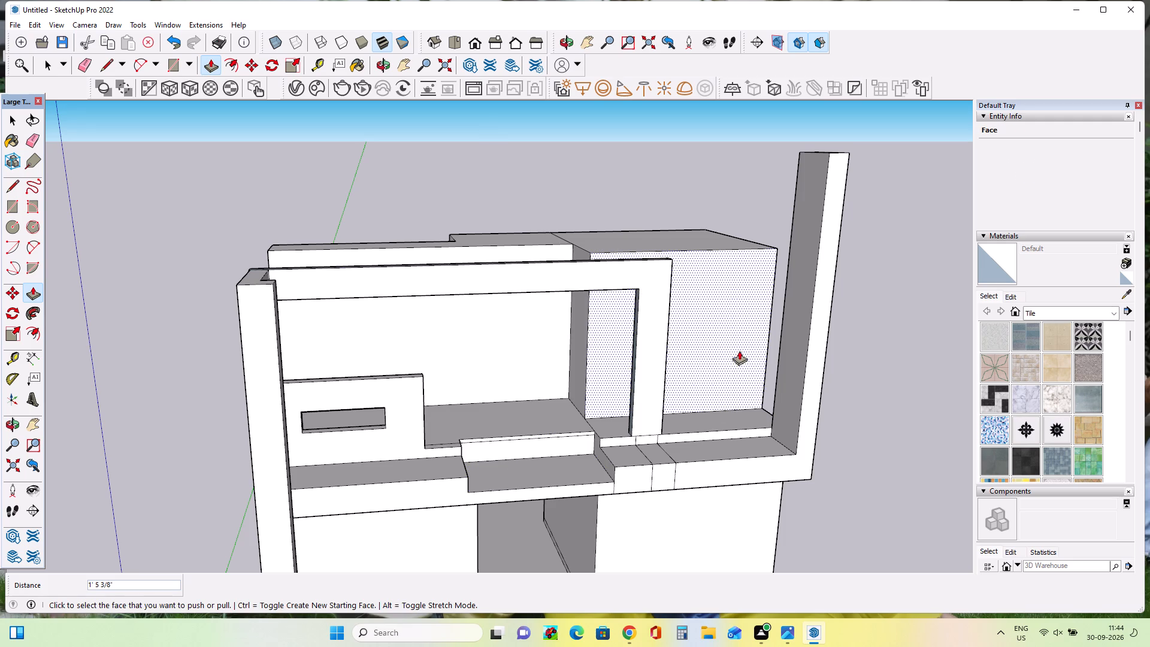
{"action": "left_click", "coordinate": [800, 363]}
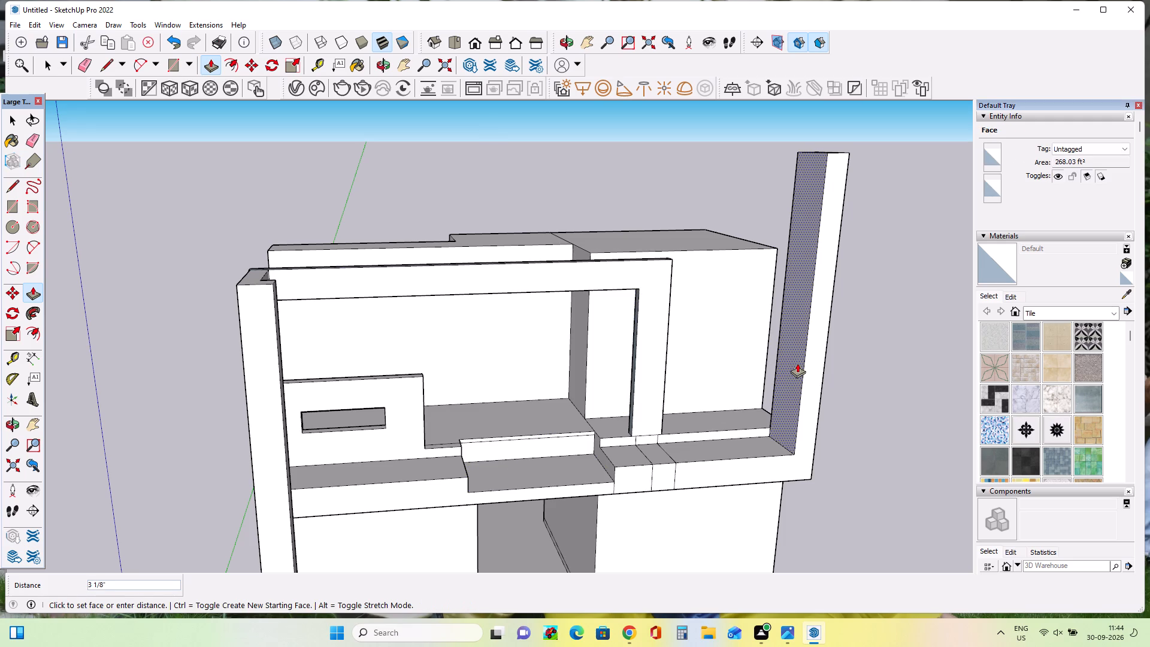
{"action": "left_click", "coordinate": [797, 364]}
Adjust the front face of the slotted balcony wall beside the left pillar, finishing with a Push/Pull of about 5 13/16".
{"action": "middle_click_drag", "start_coordinate": [796, 442], "coordinate": [765, 417]}
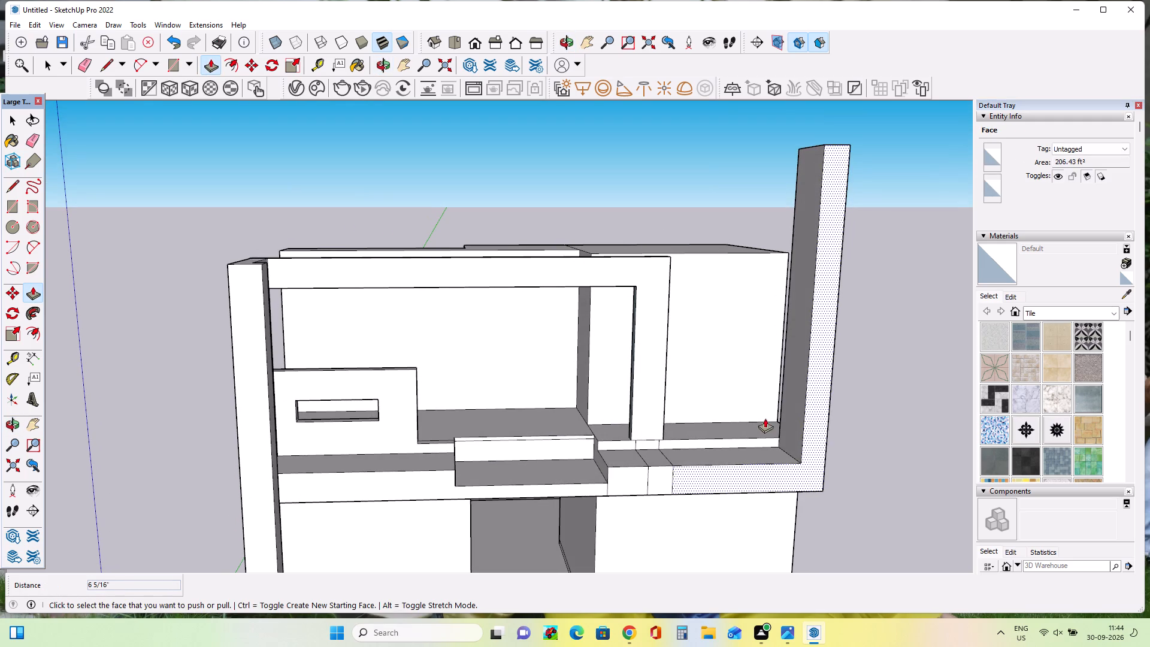
{"action": "middle_click_drag", "start_coordinate": [730, 479], "coordinate": [712, 425]}
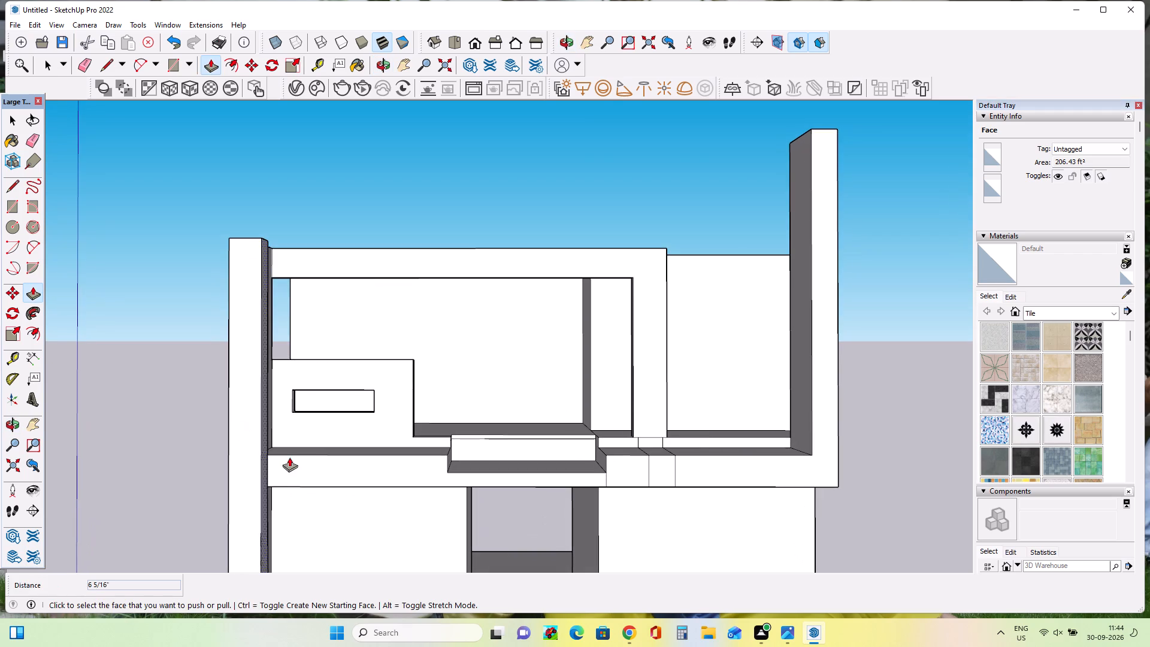
{"action": "left_click", "coordinate": [357, 428]}
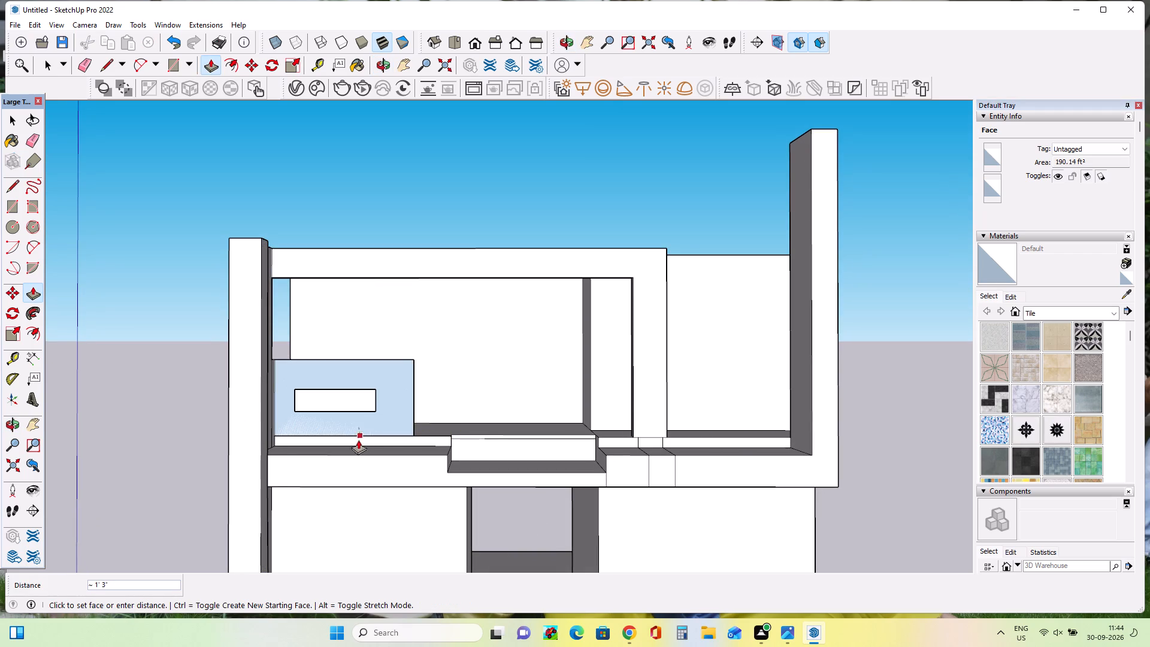
{"action": "double_click", "coordinate": [331, 449]}
{"action": "left_click", "coordinate": [386, 432]}
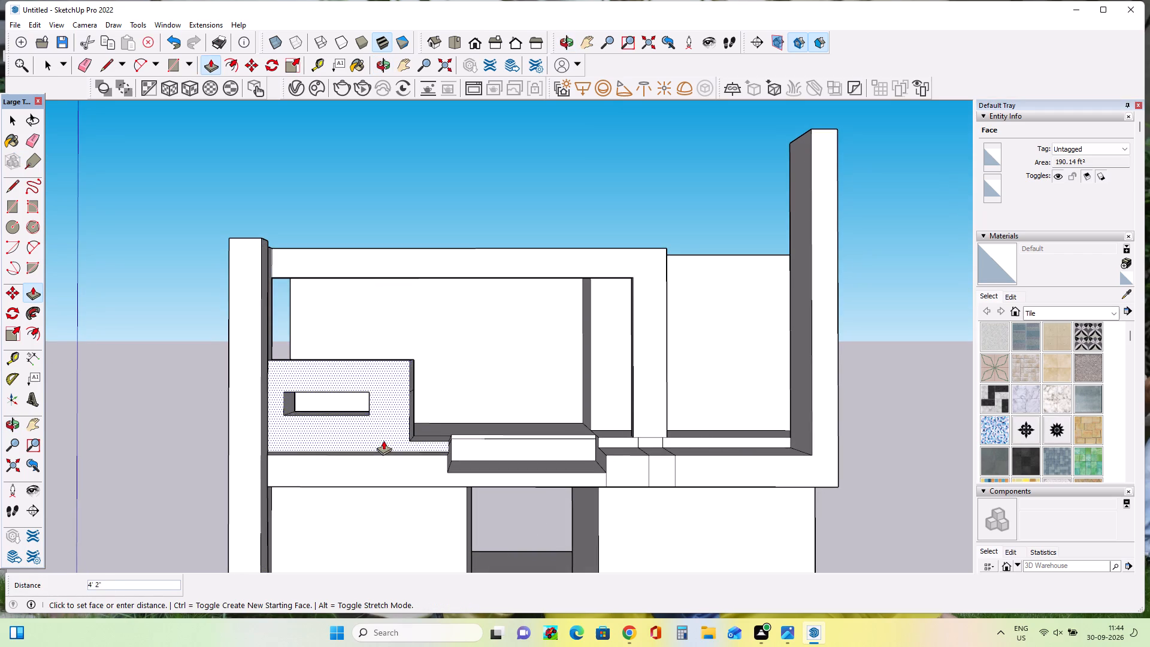
{"action": "double_click", "coordinate": [387, 434]}
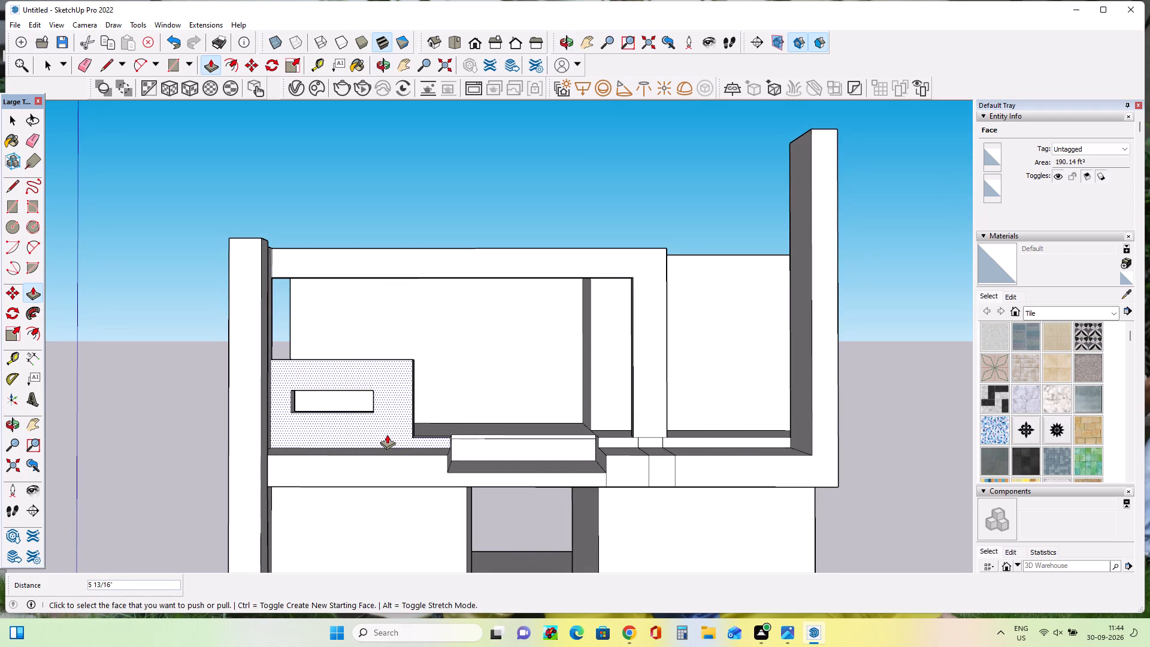
Pull the front of the low curb between the frame's right leg and the tall pillar forward, finishing with about 8 1/4".
{"action": "middle_click_drag", "start_coordinate": [368, 457], "coordinate": [403, 461]}
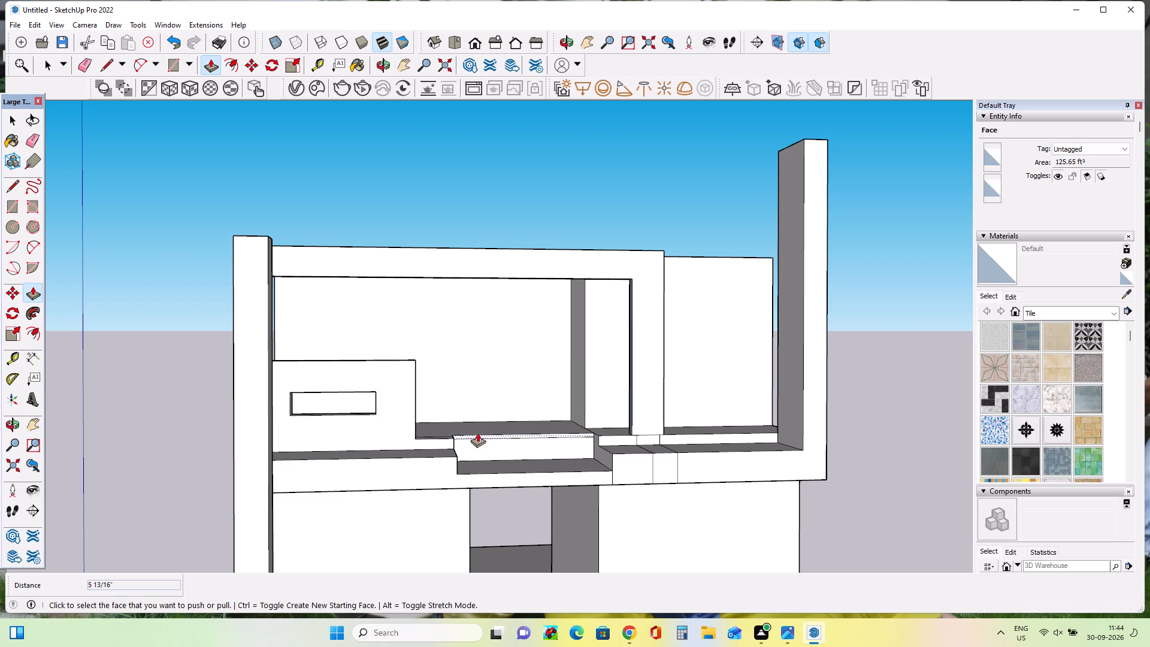
{"action": "middle_click_drag", "start_coordinate": [477, 433], "coordinate": [504, 440]}
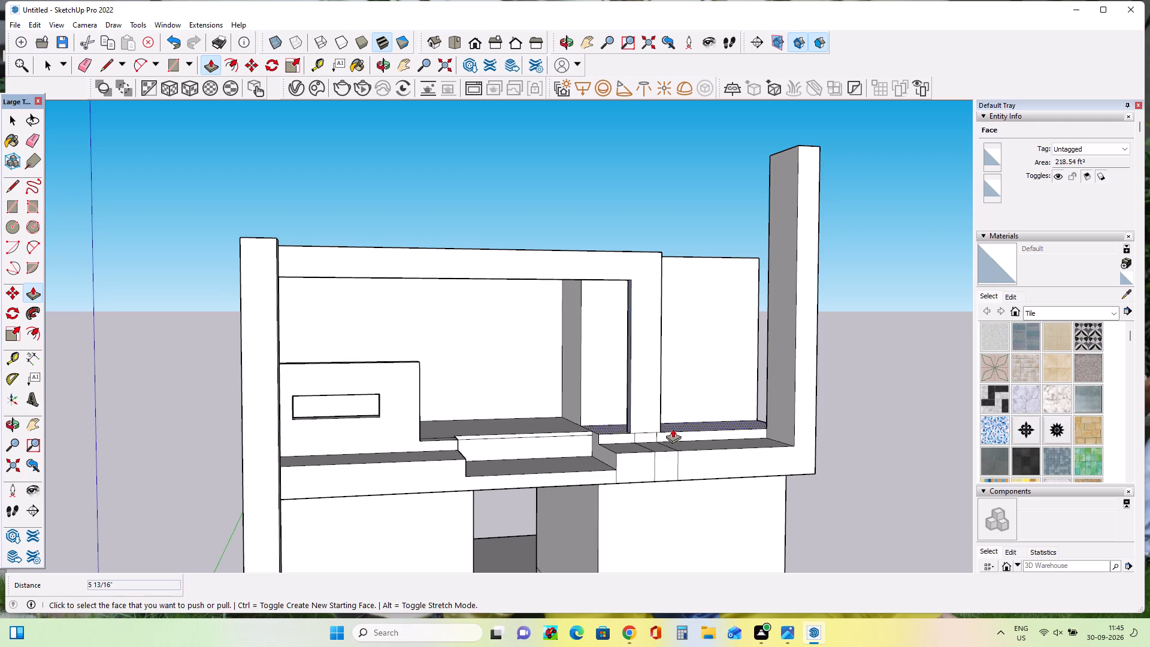
{"action": "middle_click_drag", "start_coordinate": [676, 425], "coordinate": [579, 492]}
{"action": "left_click", "coordinate": [606, 448]}
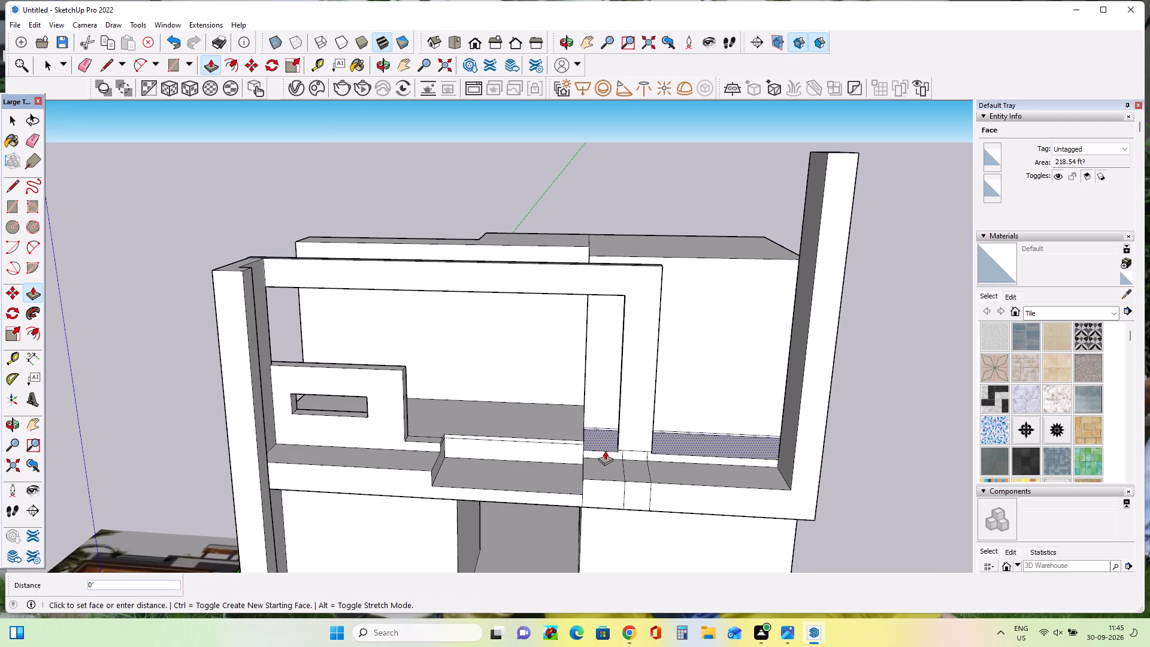
{"action": "key", "text": "Escape"}
{"action": "left_click", "coordinate": [701, 458]}
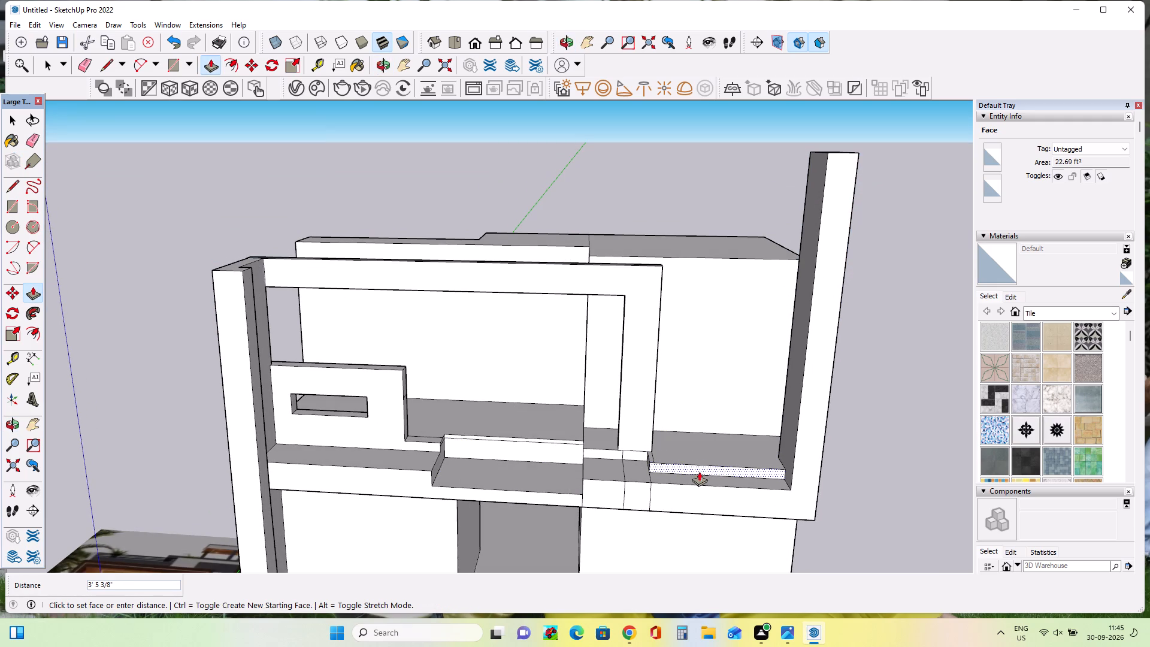
{"action": "triple_click", "coordinate": [699, 471]}
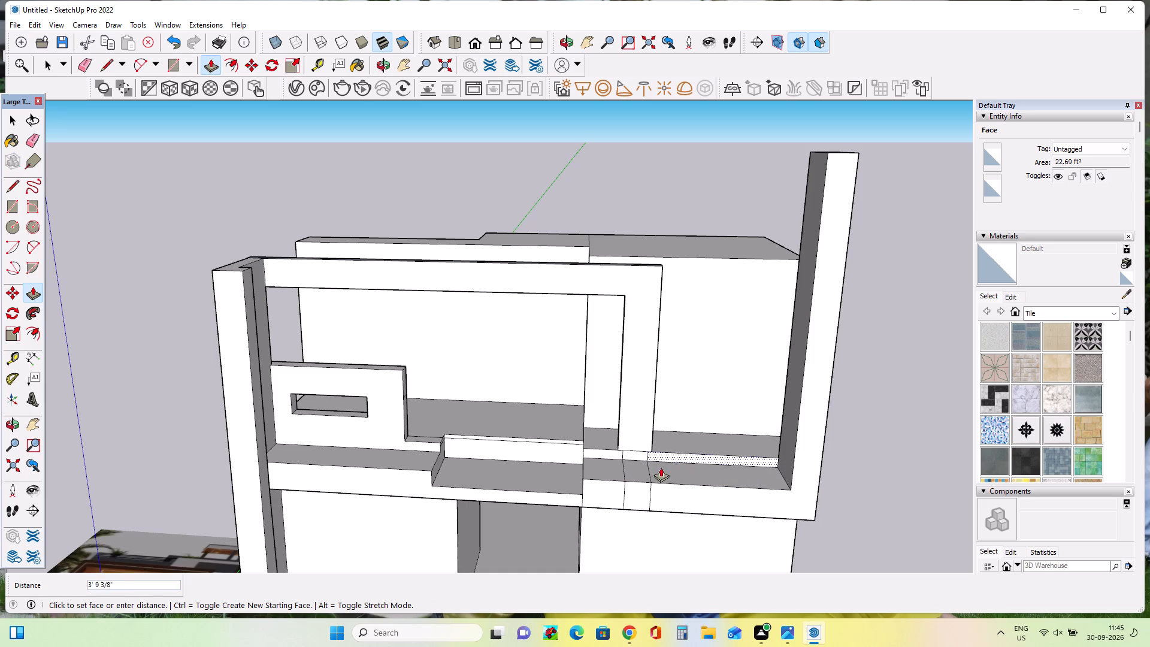
{"action": "double_click", "coordinate": [665, 476]}
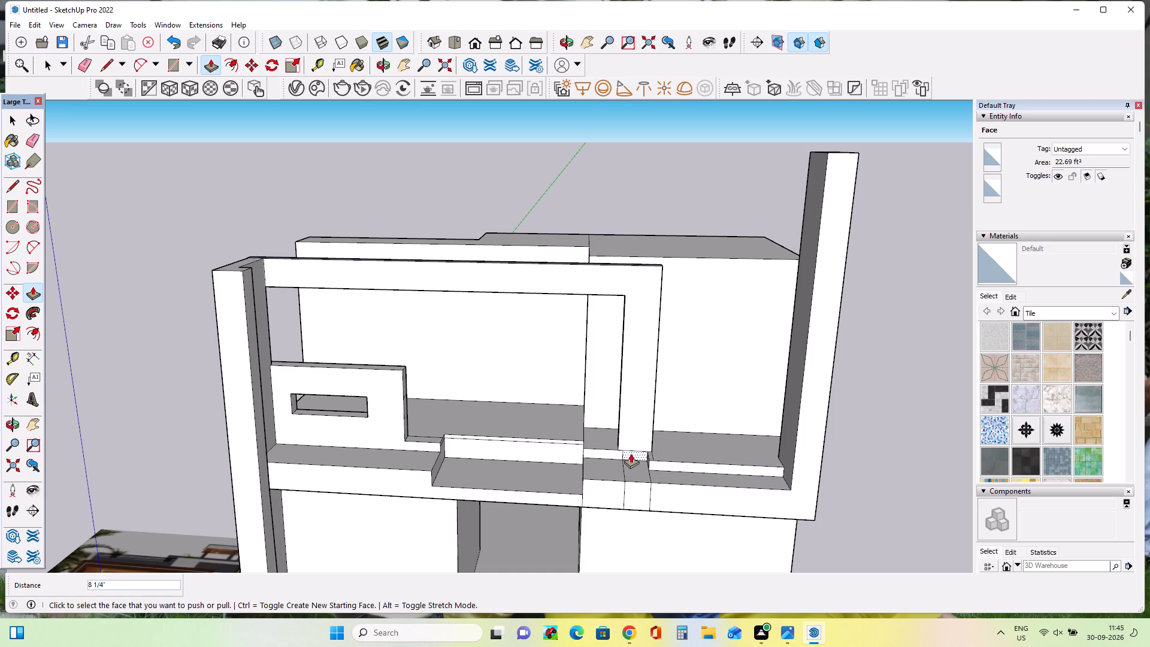
Bring the curb faces beneath and left of the frame's right leg forward, flush with the curb beside the tall pillar.
{"action": "left_click", "coordinate": [631, 453]}
{"action": "left_click", "coordinate": [659, 466]}
{"action": "double_click", "coordinate": [597, 452]}
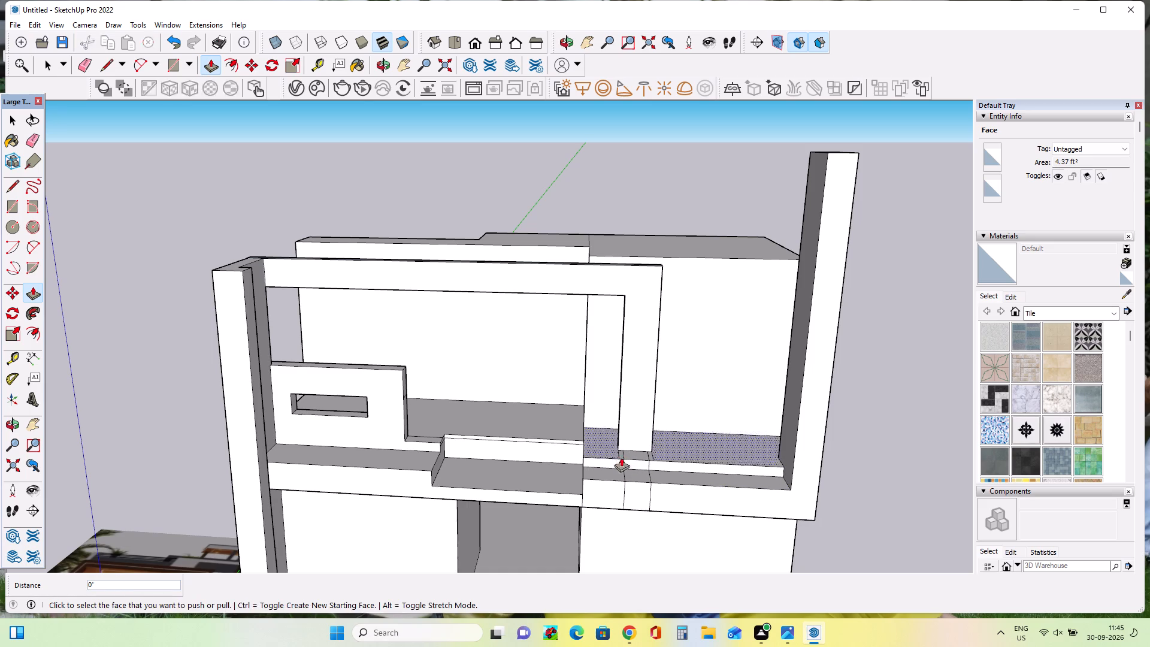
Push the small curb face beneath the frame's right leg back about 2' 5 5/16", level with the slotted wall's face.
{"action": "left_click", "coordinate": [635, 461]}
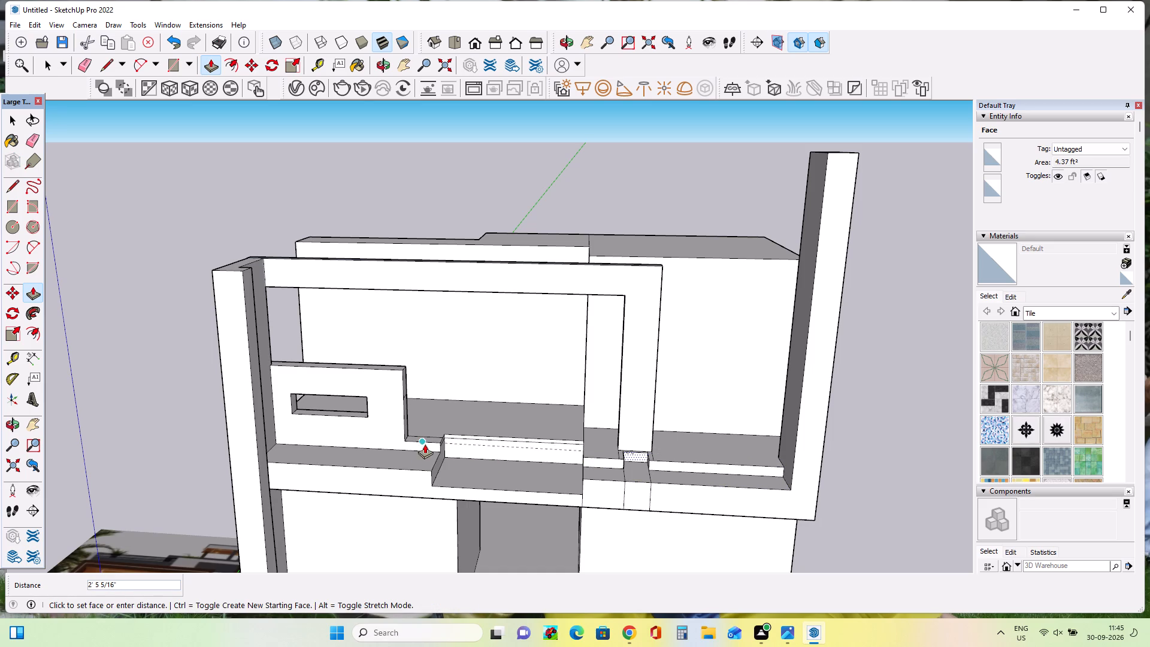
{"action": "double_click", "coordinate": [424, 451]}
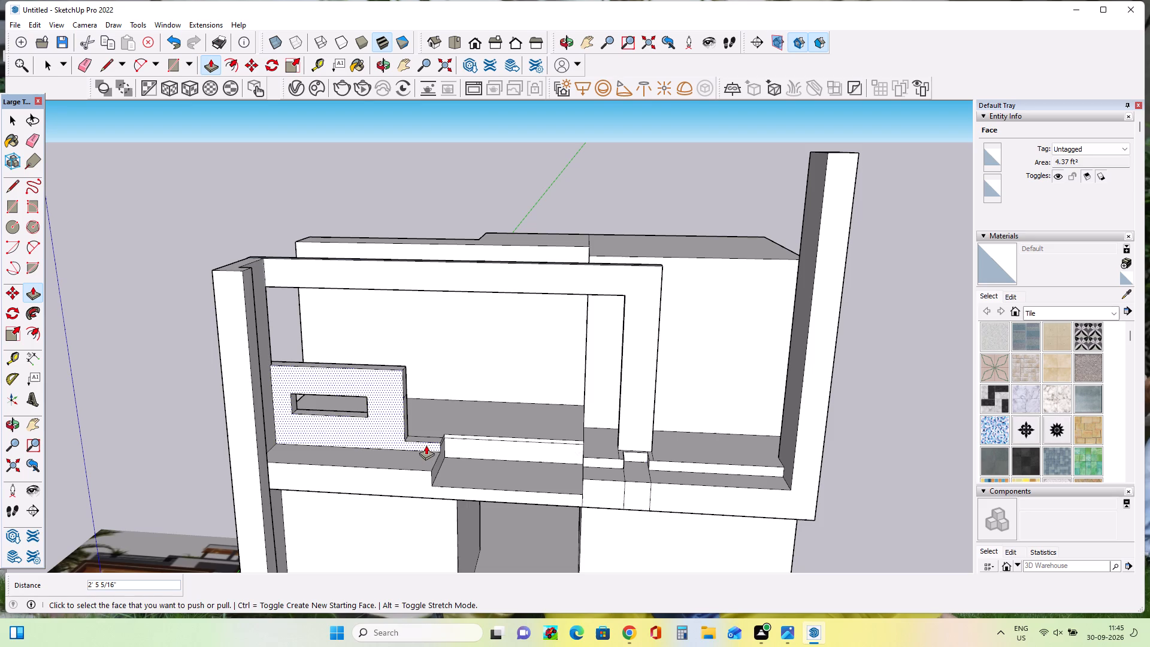
Pull the front face of the slotted balcony wall forward about 1' 7 3/4".
{"action": "left_click", "coordinate": [426, 445]}
{"action": "left_click", "coordinate": [425, 451]}
Pull the recessed curb face beneath the frame's right leg forward about 2' 5 5/16", flush with the neighbouring curb faces.
{"action": "middle_click_drag", "start_coordinate": [453, 467], "coordinate": [506, 425]}
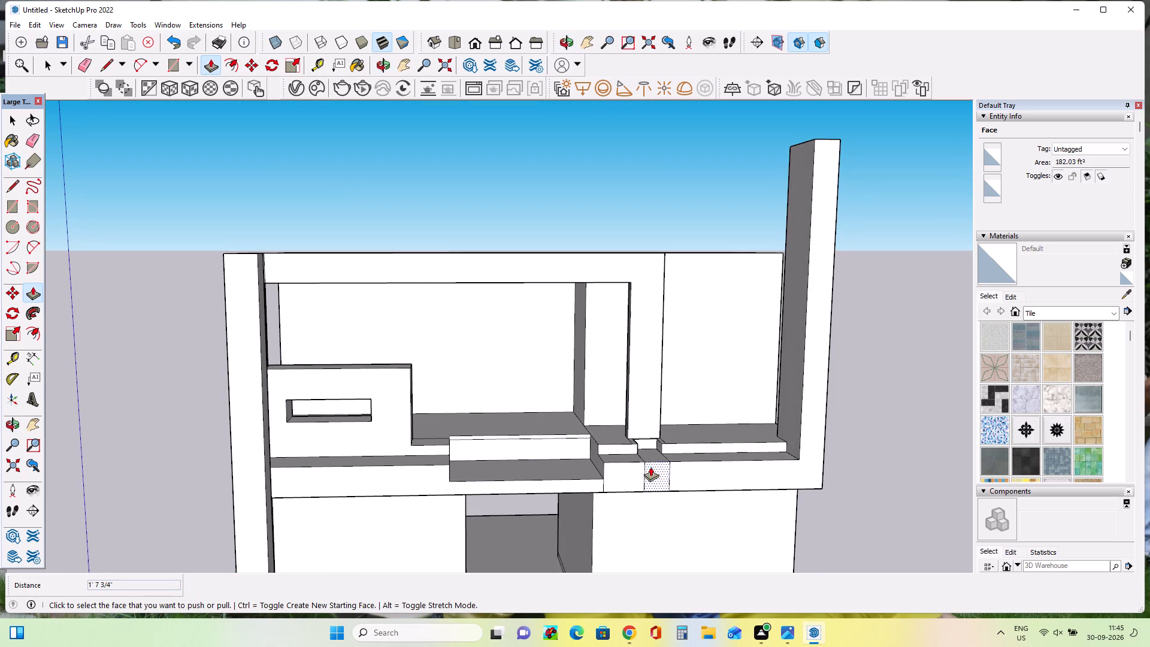
{"action": "left_click", "coordinate": [646, 444]}
{"action": "double_click", "coordinate": [622, 451]}
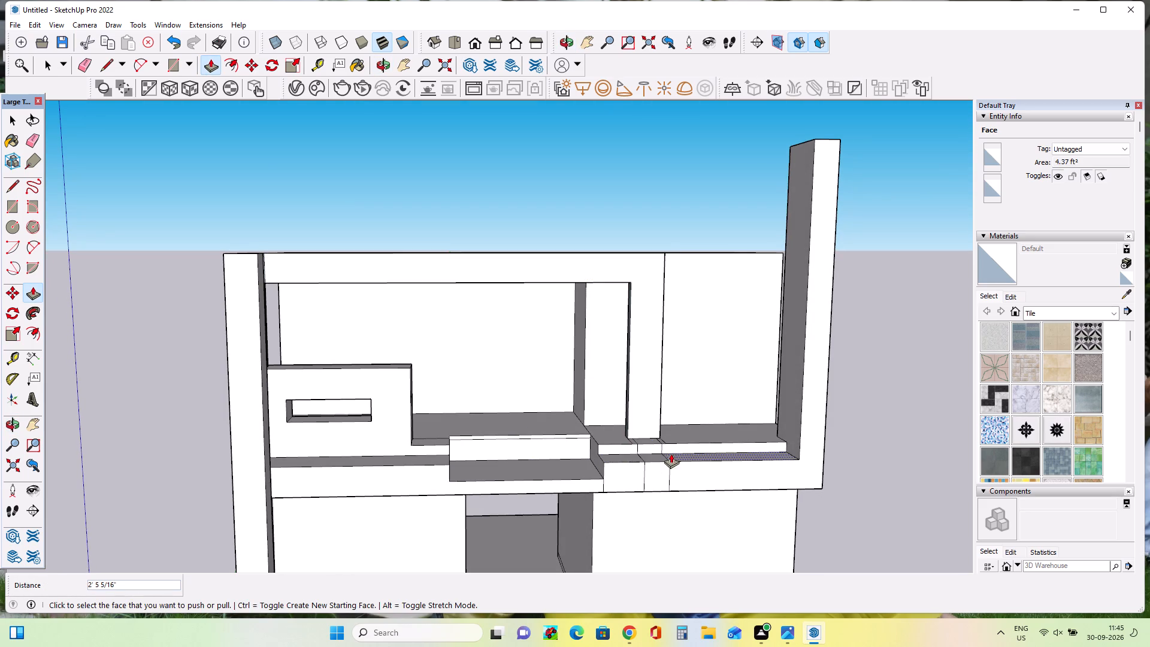
Lower the top of the tall right pillar by about 3' 9 13/16", keeping it slightly above the roof.
{"action": "middle_click_drag", "start_coordinate": [598, 459], "coordinate": [592, 466]}
{"action": "middle_click_drag", "start_coordinate": [559, 460], "coordinate": [535, 439]}
{"action": "middle_click", "coordinate": [535, 439]}
{"action": "scroll", "coordinate": [547, 446], "scroll_direction": "down", "scroll_amount": 3}
{"action": "scroll", "coordinate": [639, 446], "scroll_direction": "up", "scroll_amount": 1}
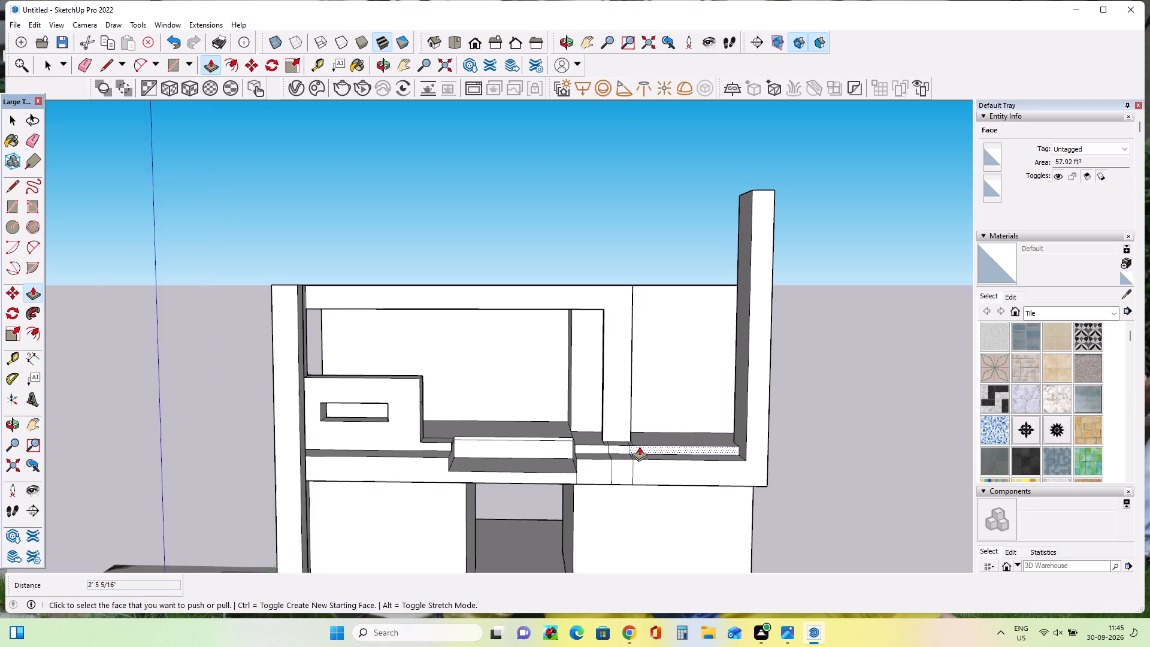
{"action": "scroll", "coordinate": [639, 446], "scroll_direction": "up", "scroll_amount": 1}
{"action": "middle_click_drag", "start_coordinate": [737, 320], "coordinate": [749, 399]}
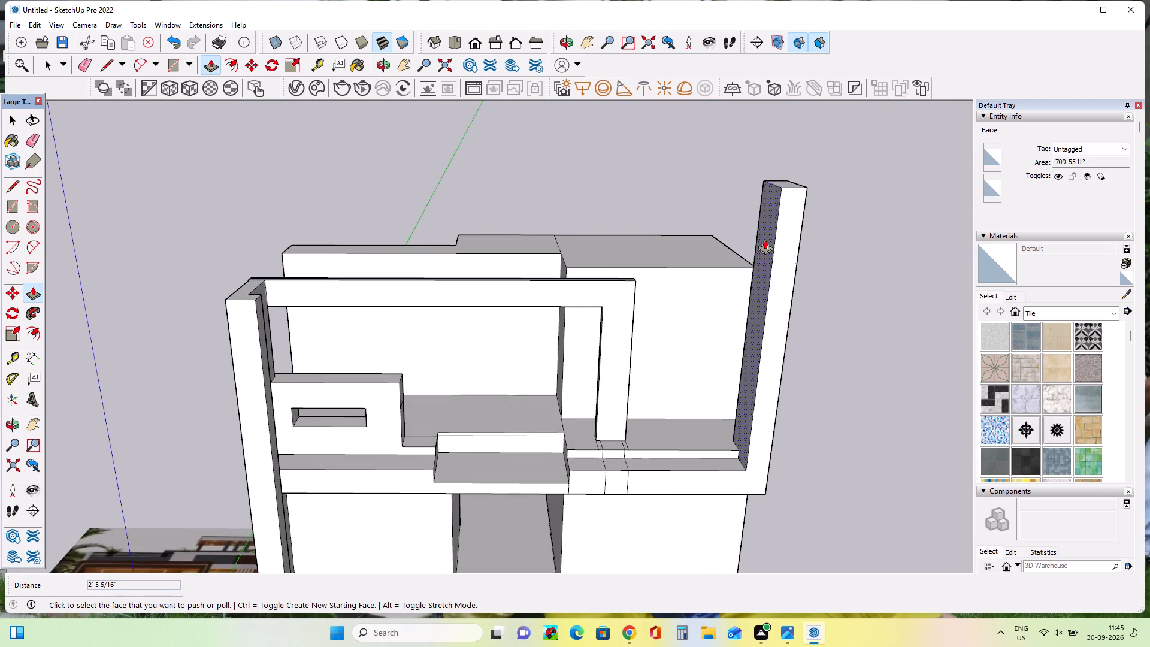
{"action": "left_click", "coordinate": [787, 180]}
{"action": "left_click", "coordinate": [788, 176]}
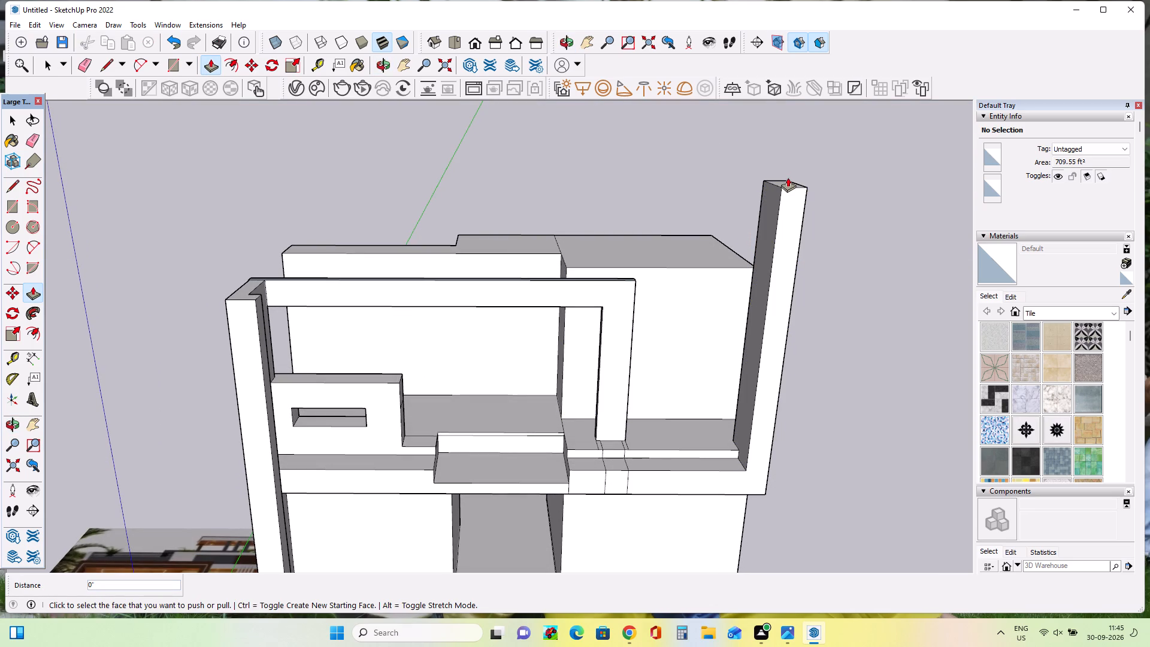
{"action": "middle_click_drag", "start_coordinate": [790, 185], "coordinate": [800, 297]}
{"action": "left_click", "coordinate": [803, 240]}
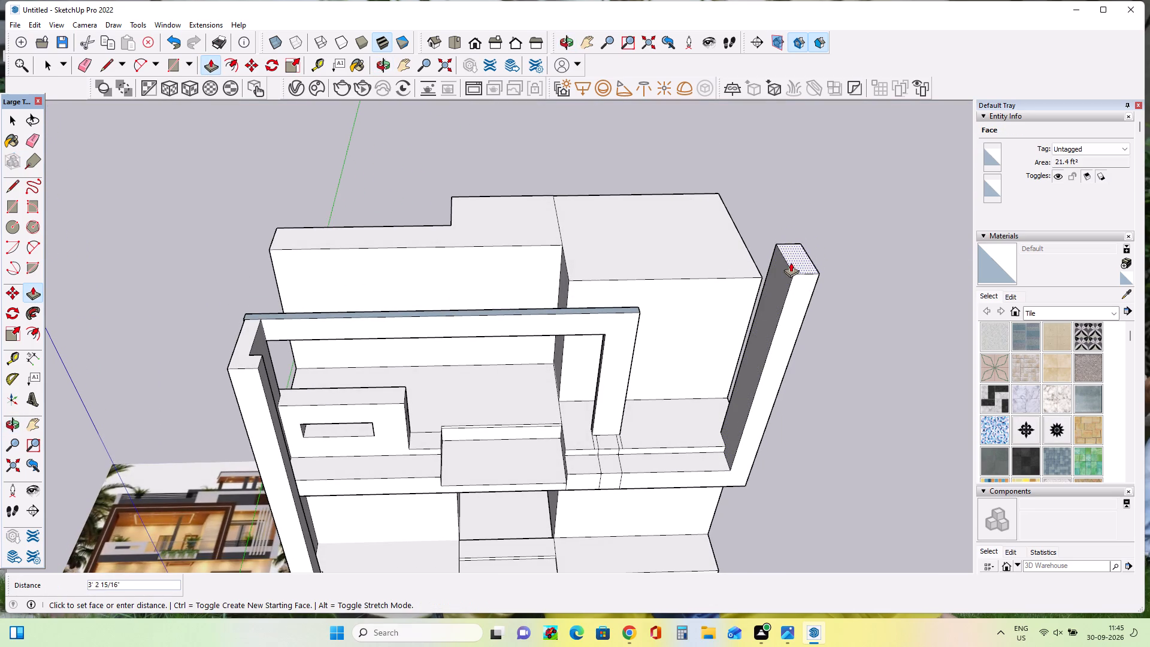
{"action": "left_click", "coordinate": [791, 264]}
Slim the tall right pillar by pushing in its inner side face about 2 7/8".
{"action": "middle_click_drag", "start_coordinate": [748, 340], "coordinate": [723, 249]}
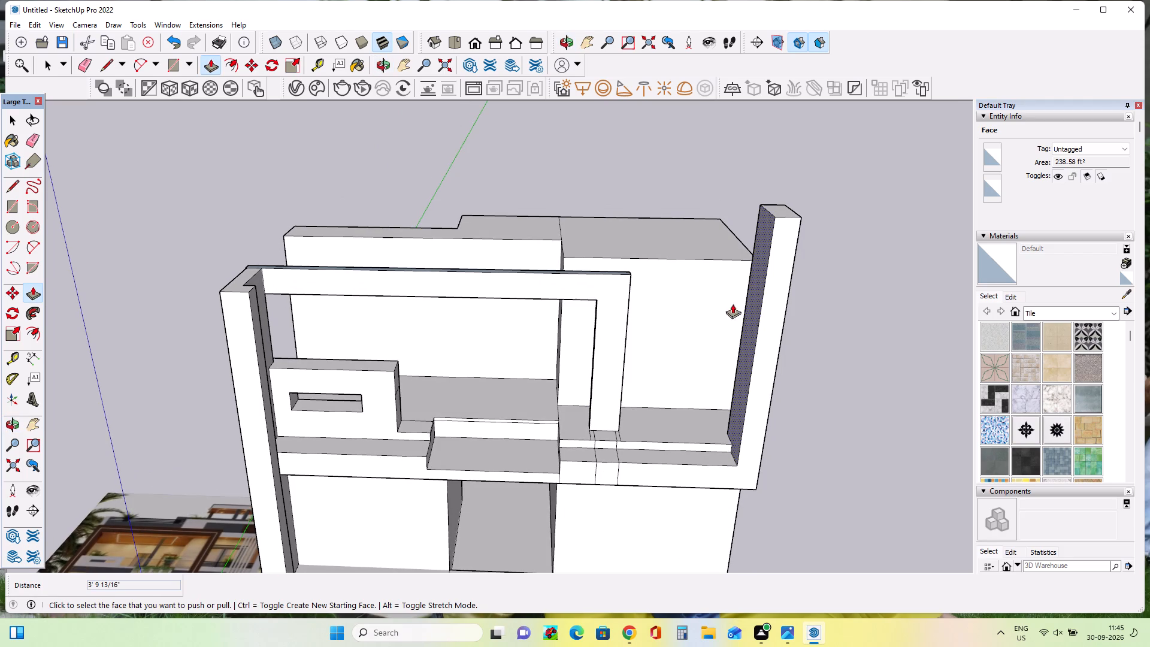
{"action": "left_click", "coordinate": [752, 316]}
{"action": "left_click", "coordinate": [754, 316]}
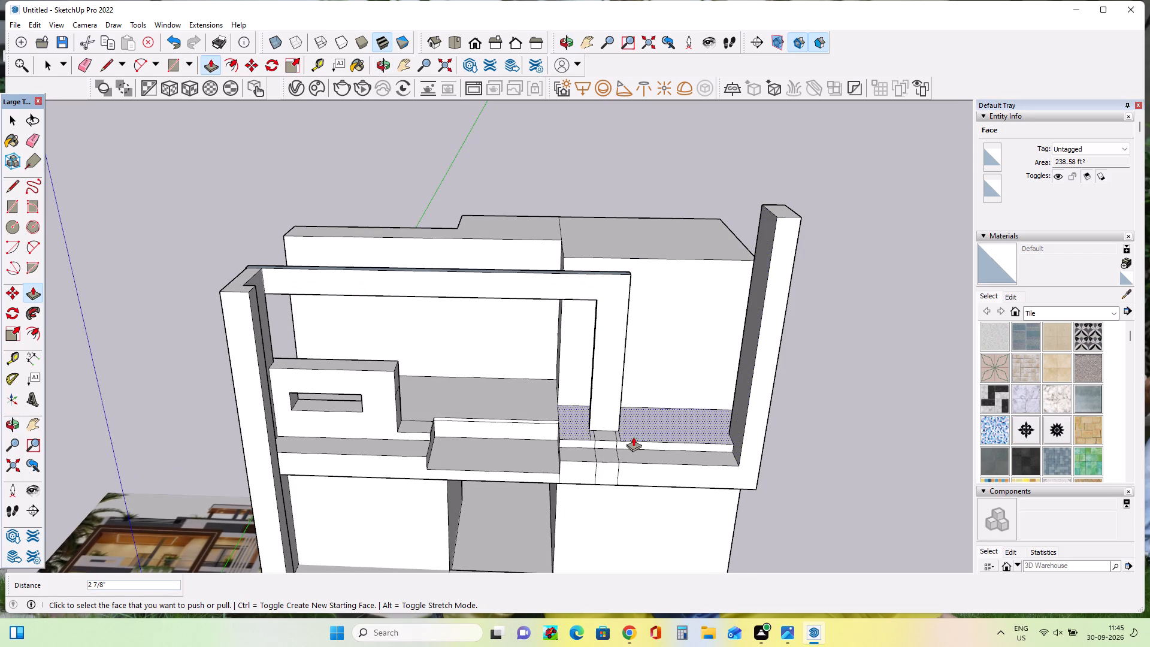
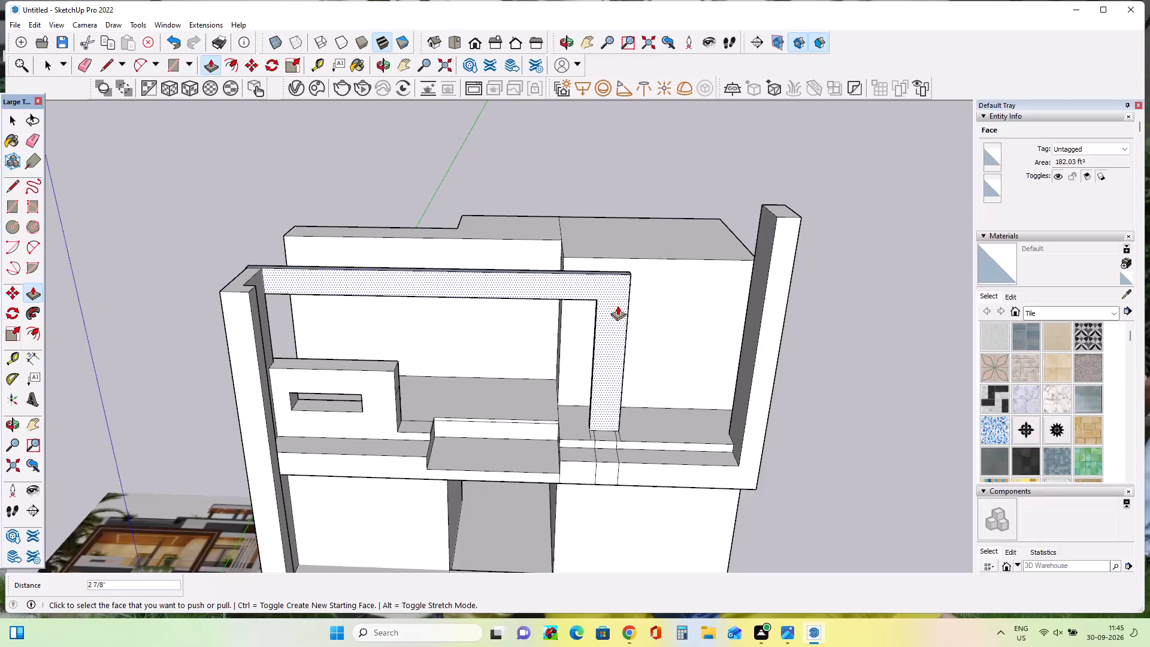
Push/Pull the top face of the tall side pillar upward by about 11' 15/16".
{"action": "middle_click", "coordinate": [620, 312]}
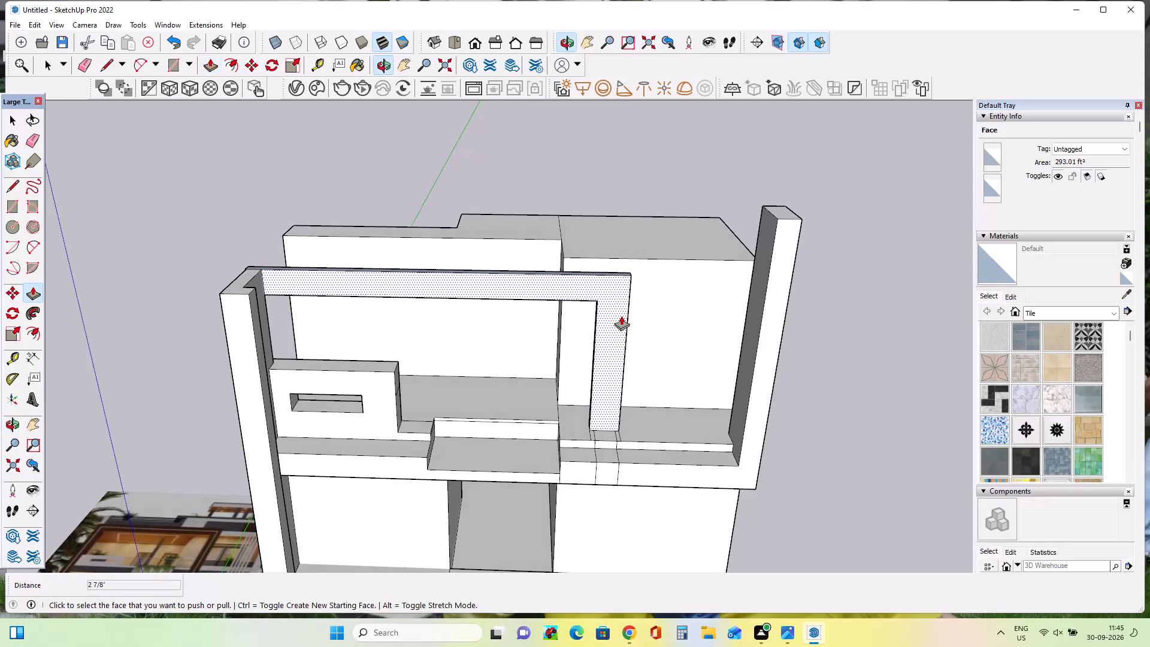
{"action": "left_click", "coordinate": [781, 211]}
{"action": "double_click", "coordinate": [776, 122]}
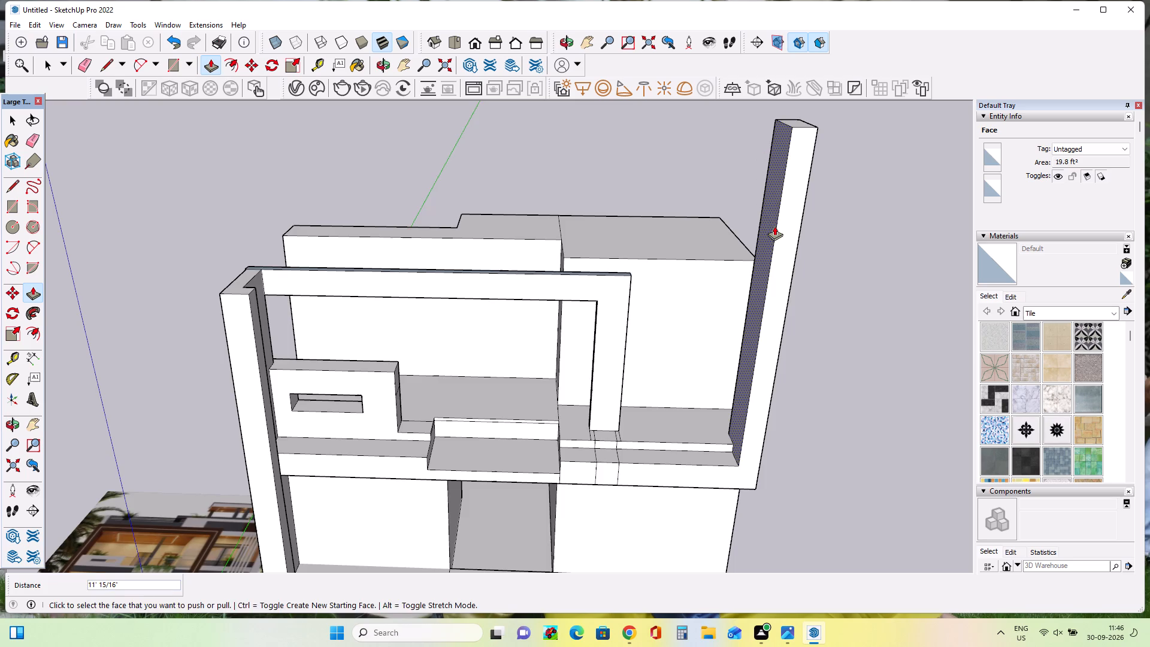
Draw a line about 1' 2 15/16" long across the narrow end face of the upper frame, near its top corner.
{"action": "middle_click_drag", "start_coordinate": [774, 226], "coordinate": [740, 237]}
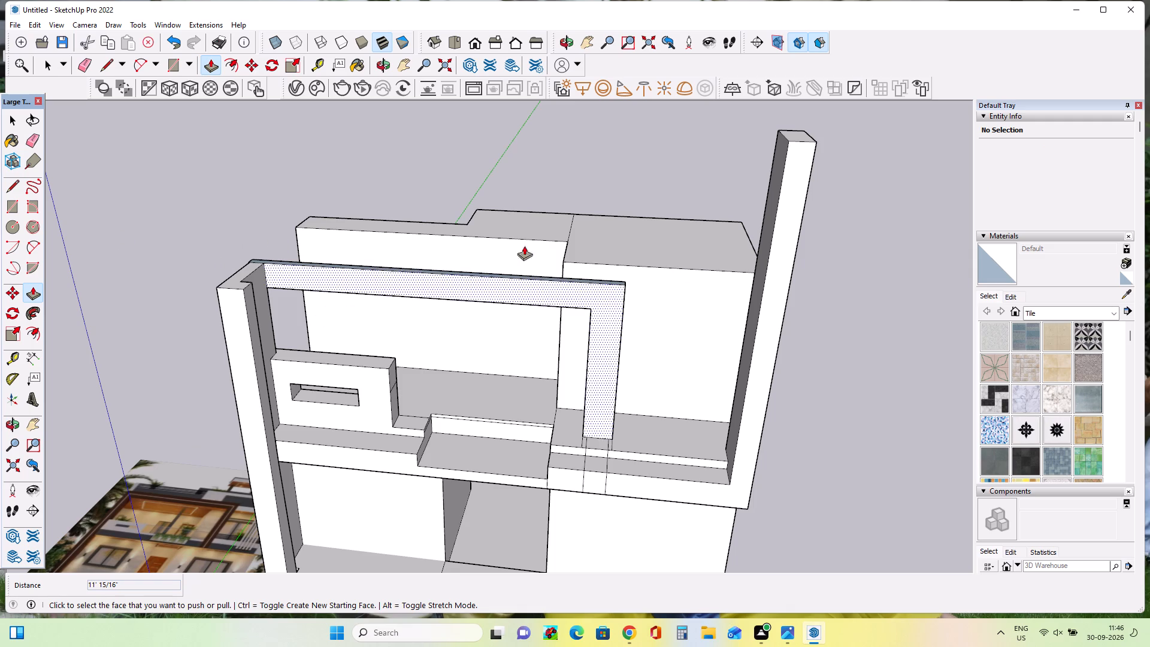
{"action": "middle_click_drag", "start_coordinate": [604, 343], "coordinate": [641, 285]}
{"action": "middle_click_drag", "start_coordinate": [669, 280], "coordinate": [394, 288]}
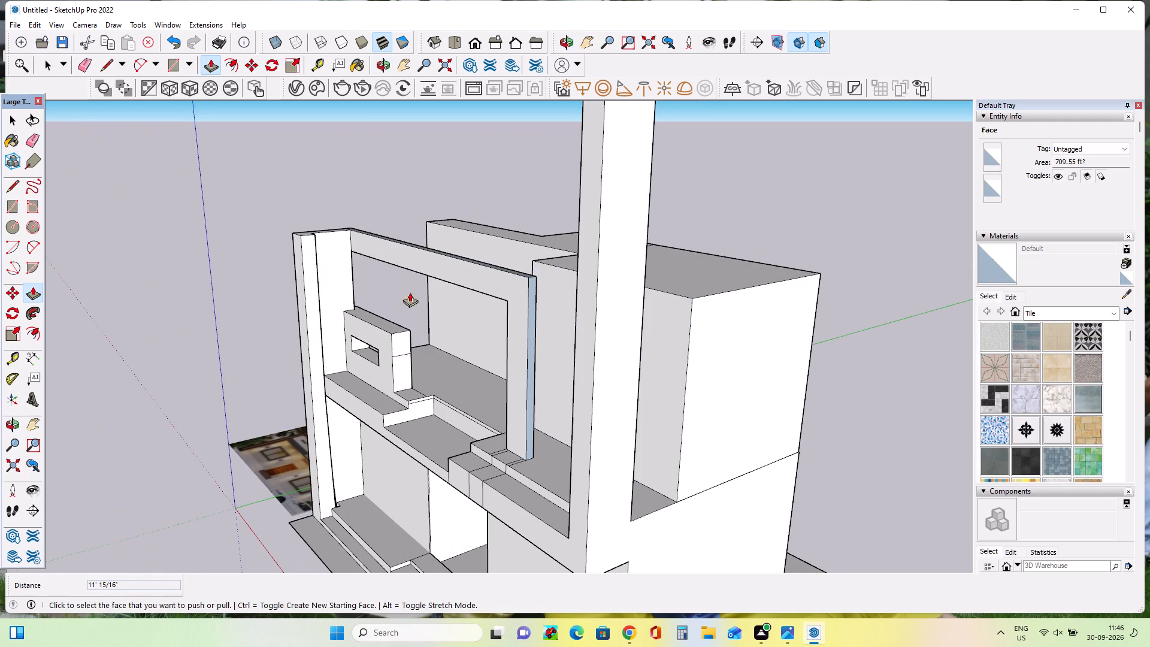
{"action": "left_click", "coordinate": [11, 185]}
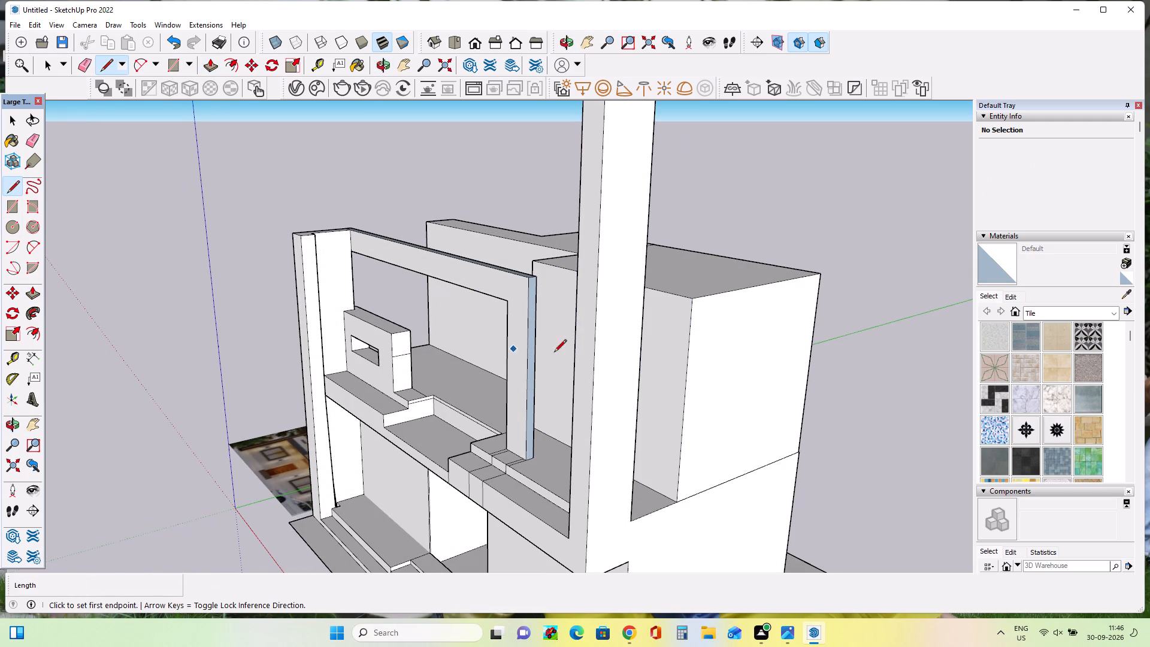
{"action": "middle_click_drag", "start_coordinate": [552, 353], "coordinate": [514, 368]}
{"action": "scroll", "coordinate": [509, 352], "scroll_direction": "up", "scroll_amount": 2}
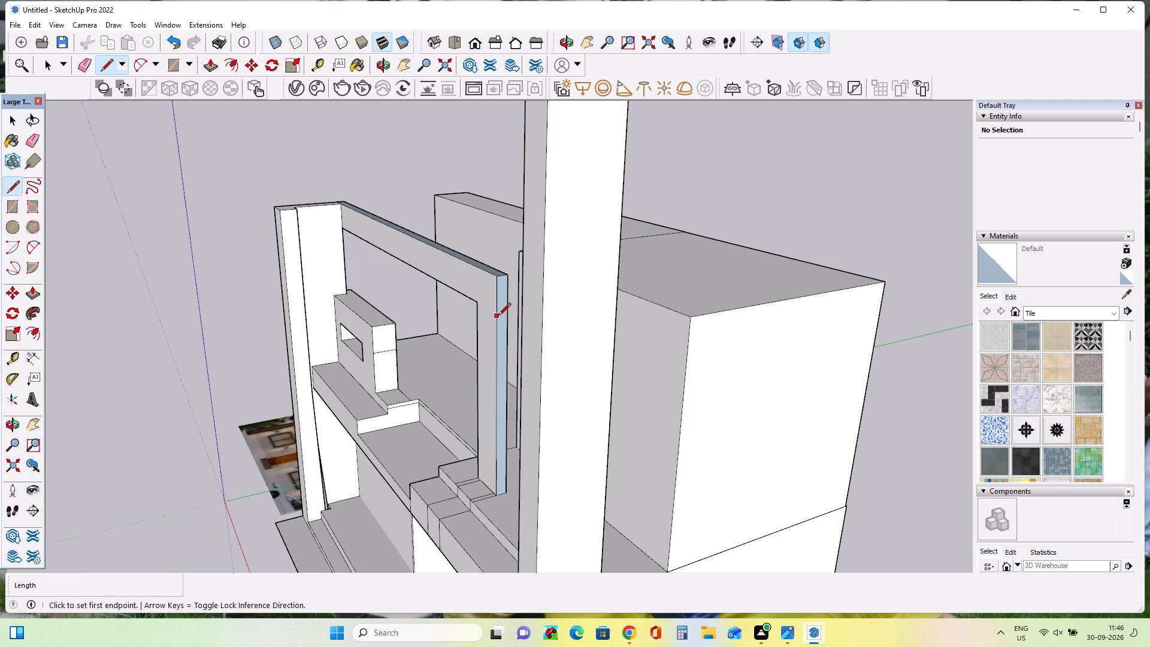
{"action": "left_click", "coordinate": [498, 316]}
{"action": "left_click", "coordinate": [509, 313]}
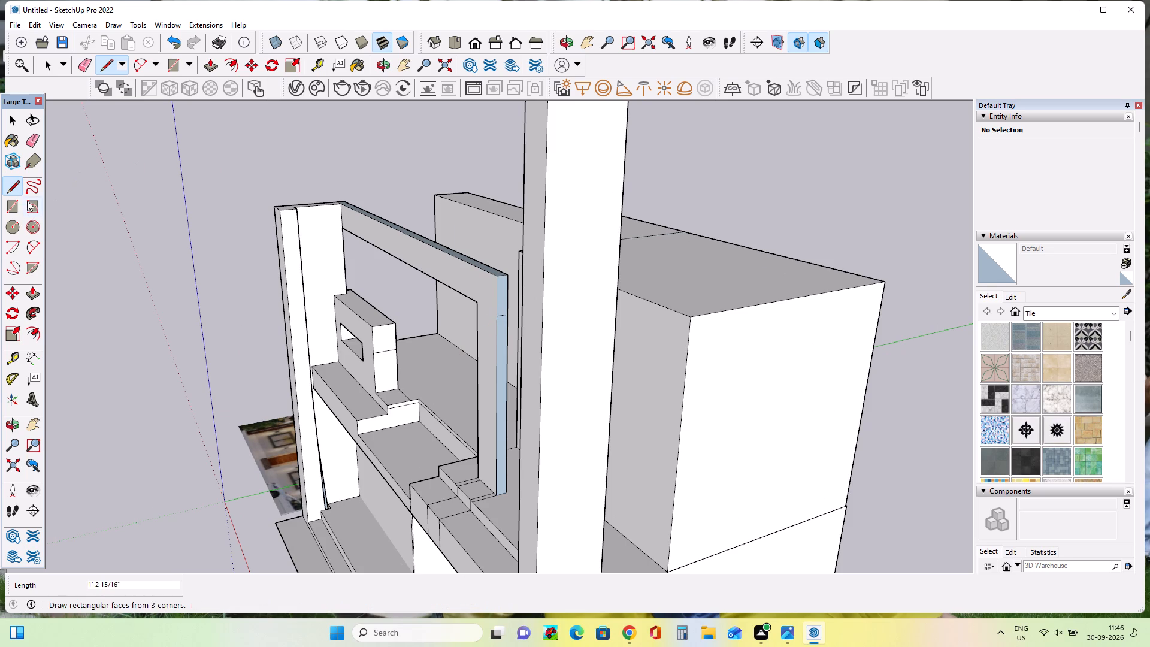
Push/Pull the upper part of the frame's end face across to the tall side pillar to extend the beam.
{"action": "left_click", "coordinate": [35, 295]}
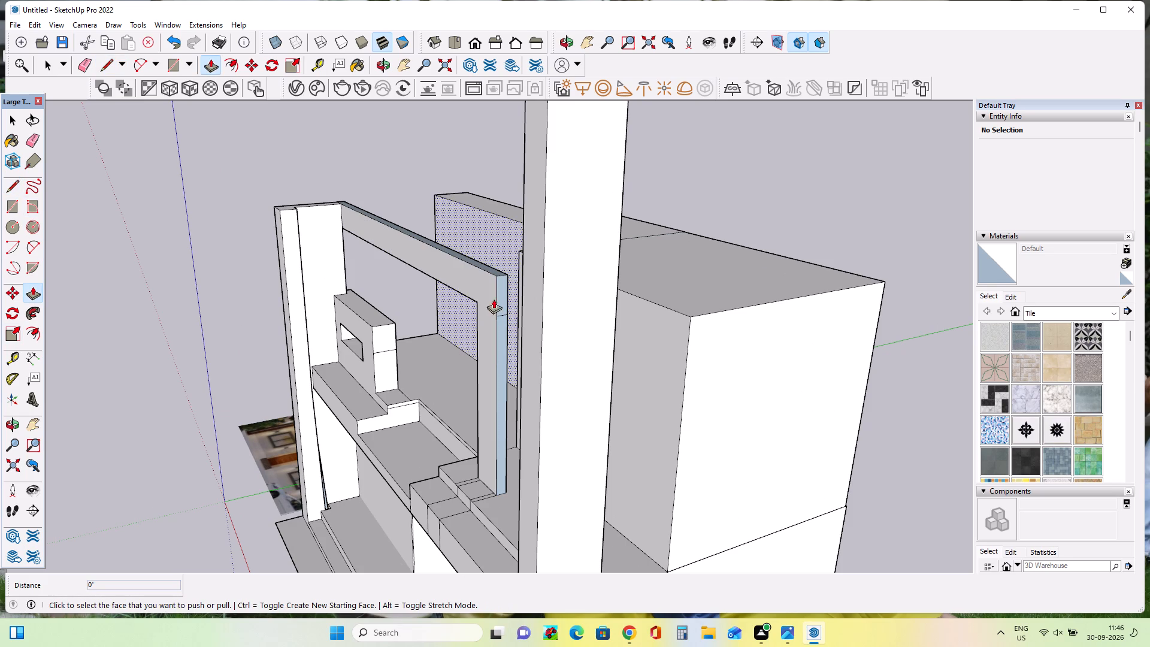
{"action": "left_click", "coordinate": [503, 298]}
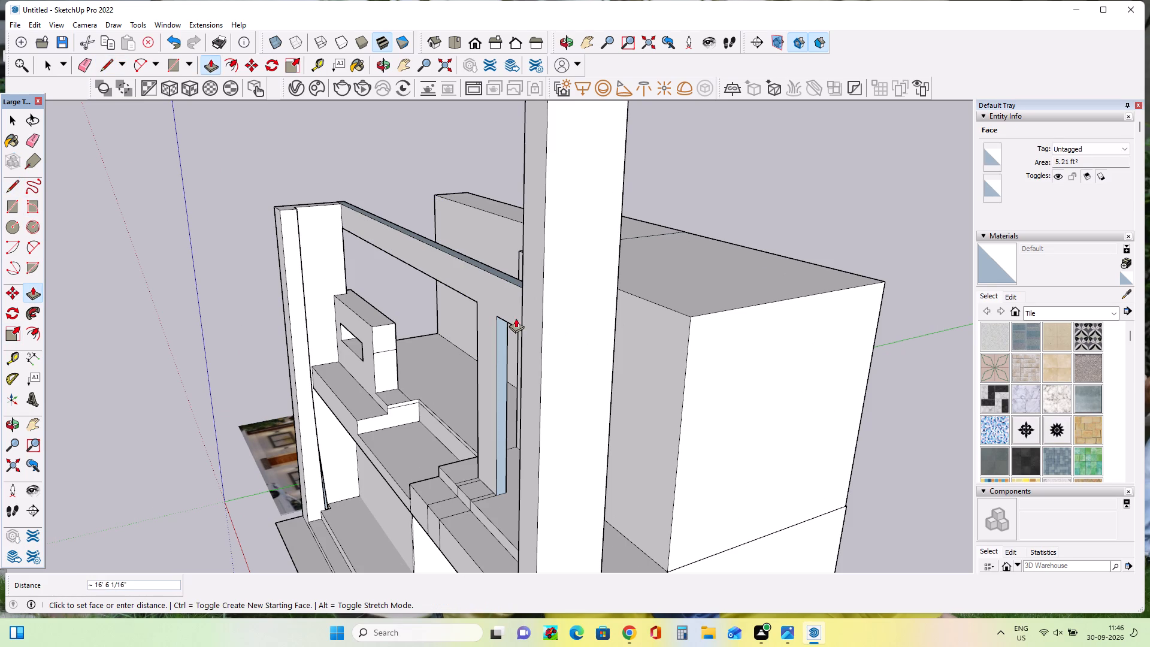
{"action": "middle_click_drag", "start_coordinate": [522, 318], "coordinate": [762, 316]}
{"action": "middle_click_drag", "start_coordinate": [711, 308], "coordinate": [788, 319]}
{"action": "left_click", "coordinate": [779, 300]}
Push/Pull the tall pillar's rear face toward the back of the house by about 8' 8 11/16", and adjust the depth by 9 5/8".
{"action": "middle_click_drag", "start_coordinate": [800, 313], "coordinate": [268, 282]}
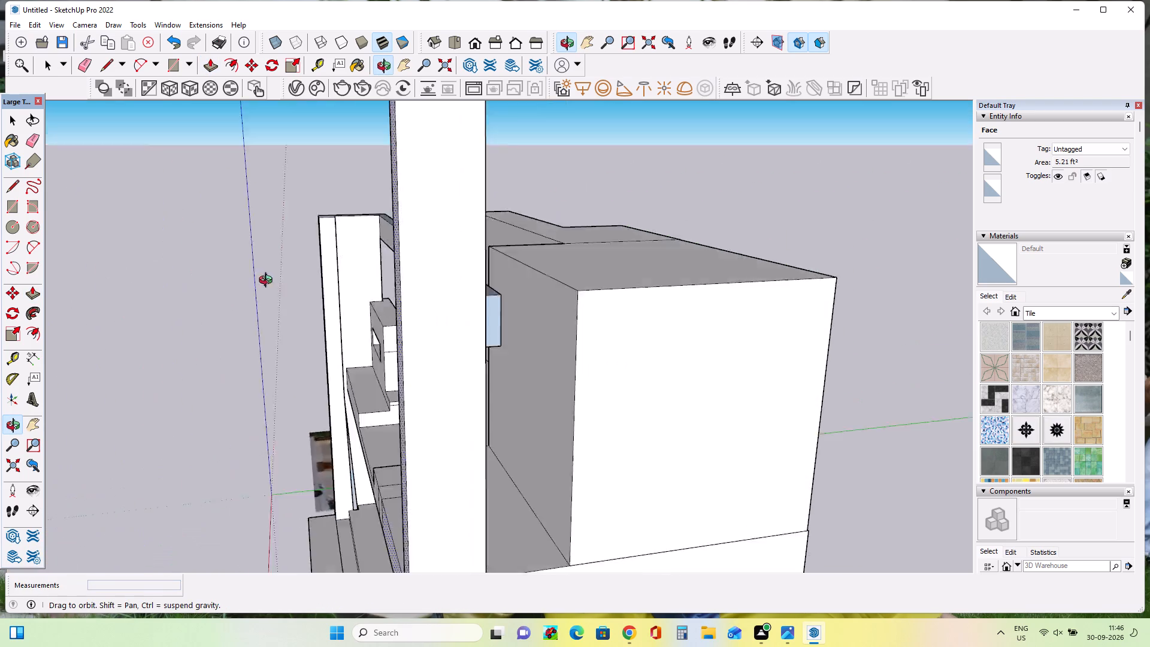
{"action": "middle_click_drag", "start_coordinate": [268, 282], "coordinate": [240, 282]}
{"action": "triple_click", "coordinate": [296, 338]}
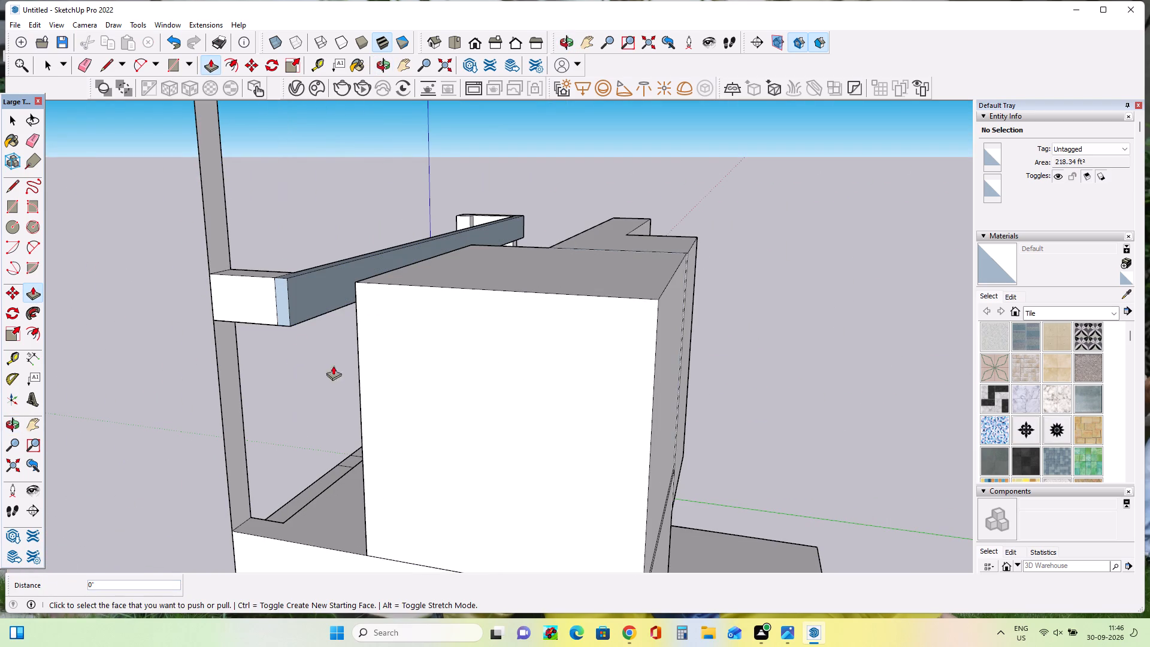
{"action": "left_click", "coordinate": [234, 355]}
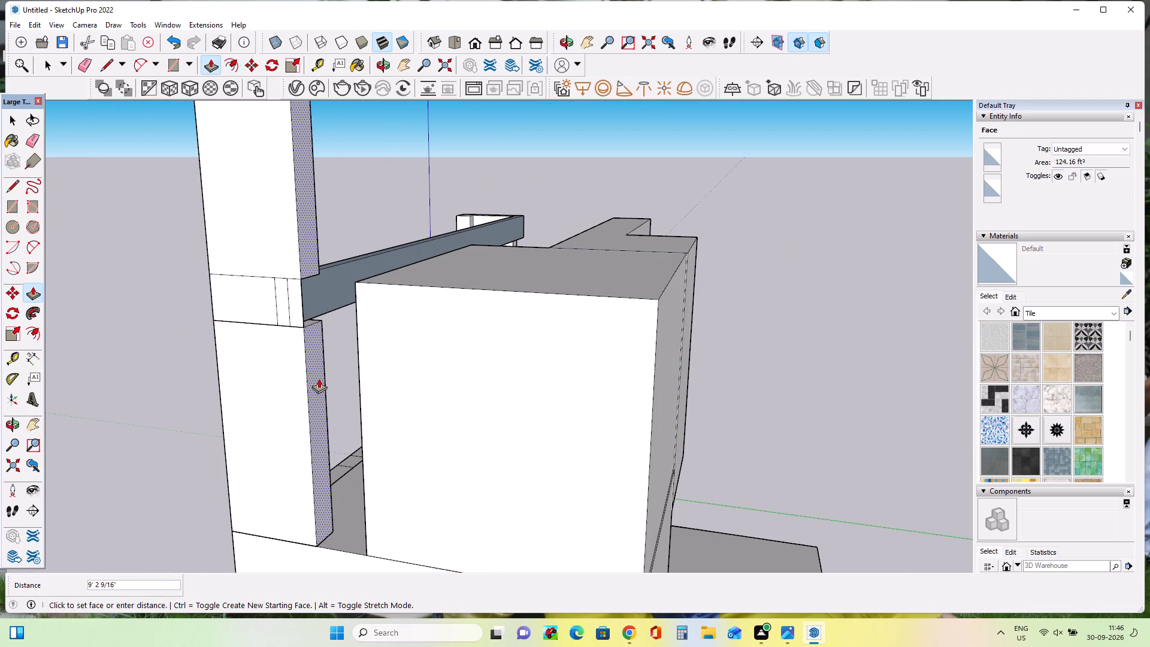
{"action": "double_click", "coordinate": [314, 379]}
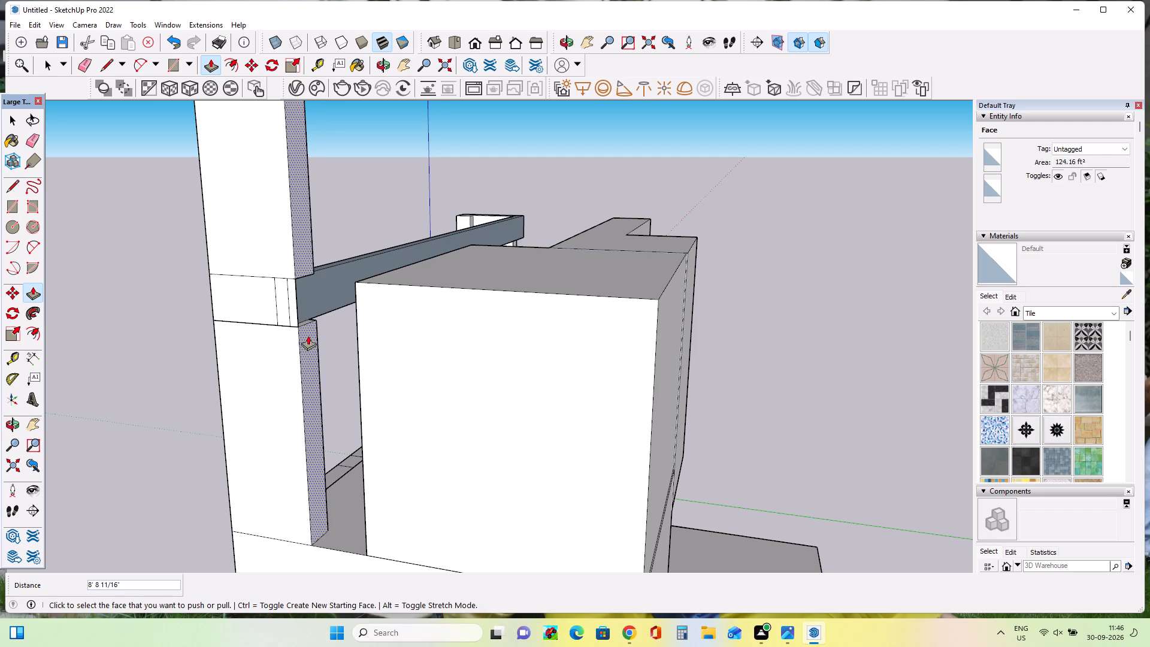
{"action": "left_click", "coordinate": [307, 329]}
{"action": "left_click", "coordinate": [304, 305]}
Erase the leftover beam outline edges on the outer side face of the tall pillar.
{"action": "middle_click_drag", "start_coordinate": [267, 321], "coordinate": [500, 352]}
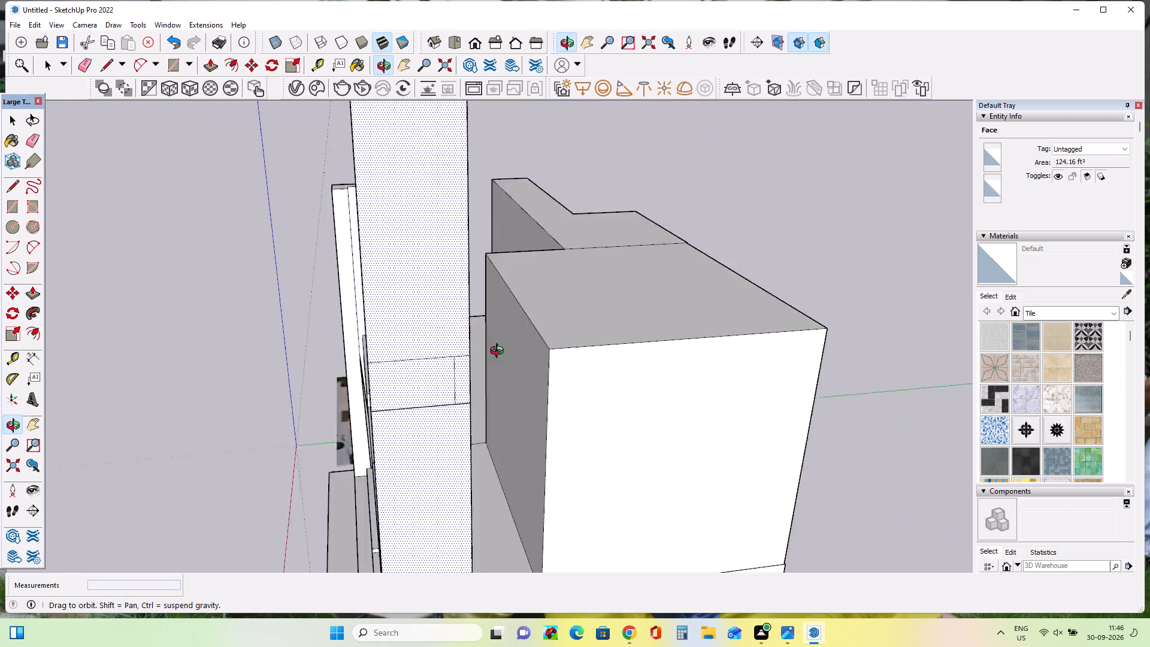
{"action": "middle_click_drag", "start_coordinate": [500, 352], "coordinate": [500, 352]}
{"action": "middle_click_drag", "start_coordinate": [432, 349], "coordinate": [666, 329]}
{"action": "middle_click", "coordinate": [670, 329]}
{"action": "middle_click_drag", "start_coordinate": [671, 329], "coordinate": [455, 321]}
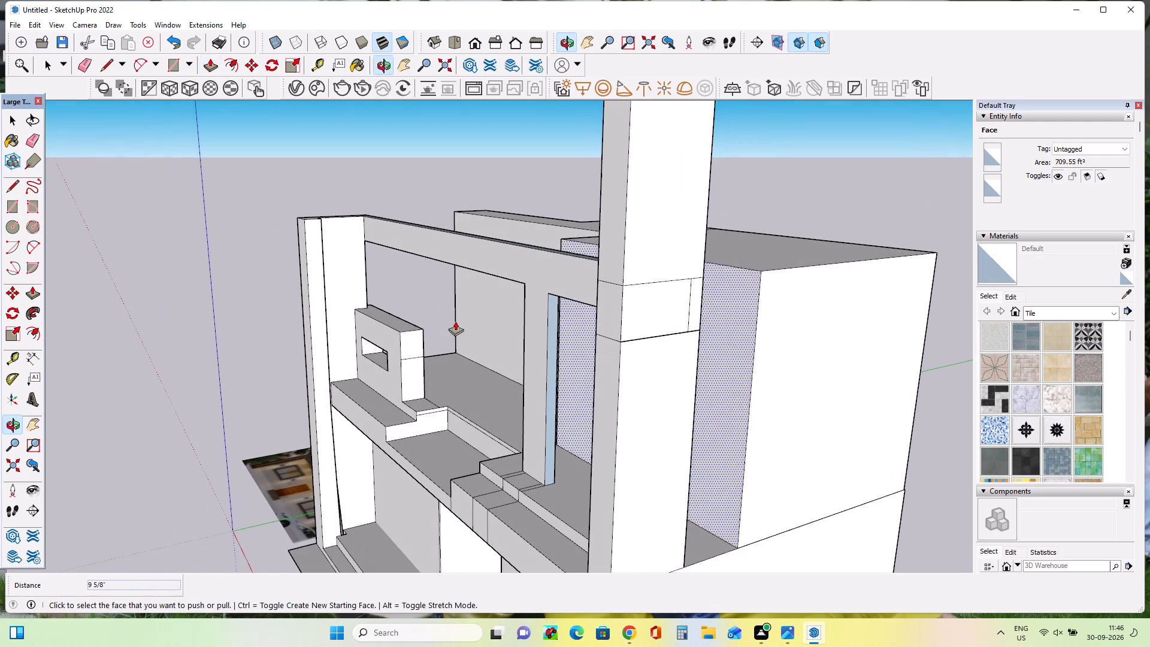
{"action": "left_click", "coordinate": [37, 135]}
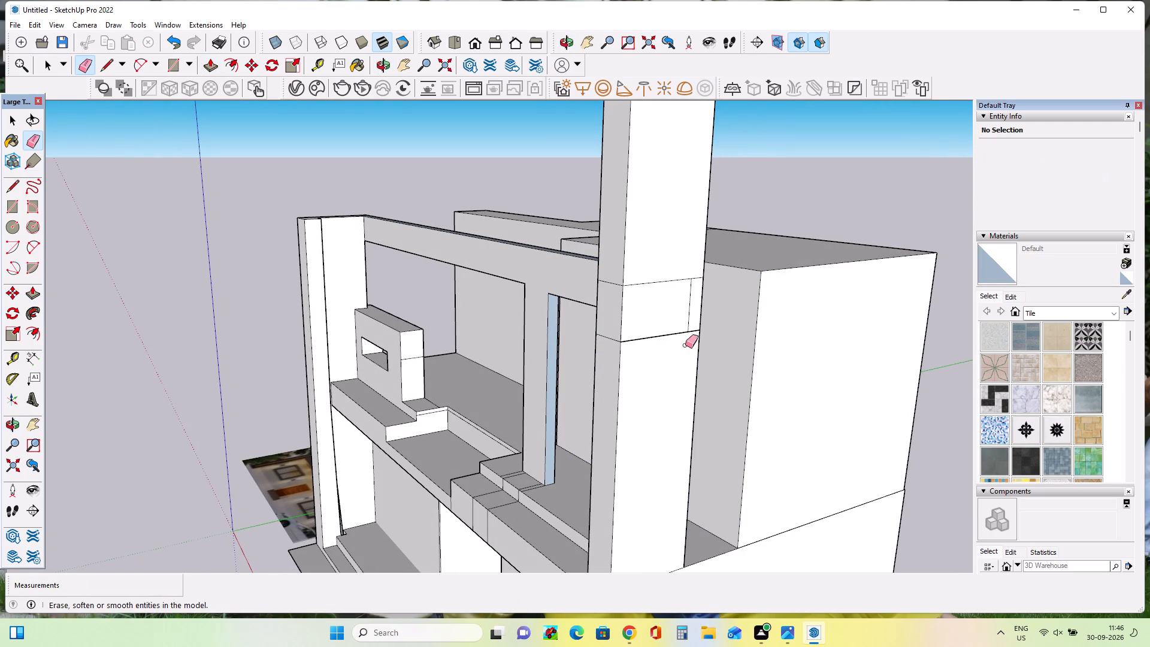
{"action": "left_click", "coordinate": [673, 281]}
{"action": "left_click", "coordinate": [690, 293]}
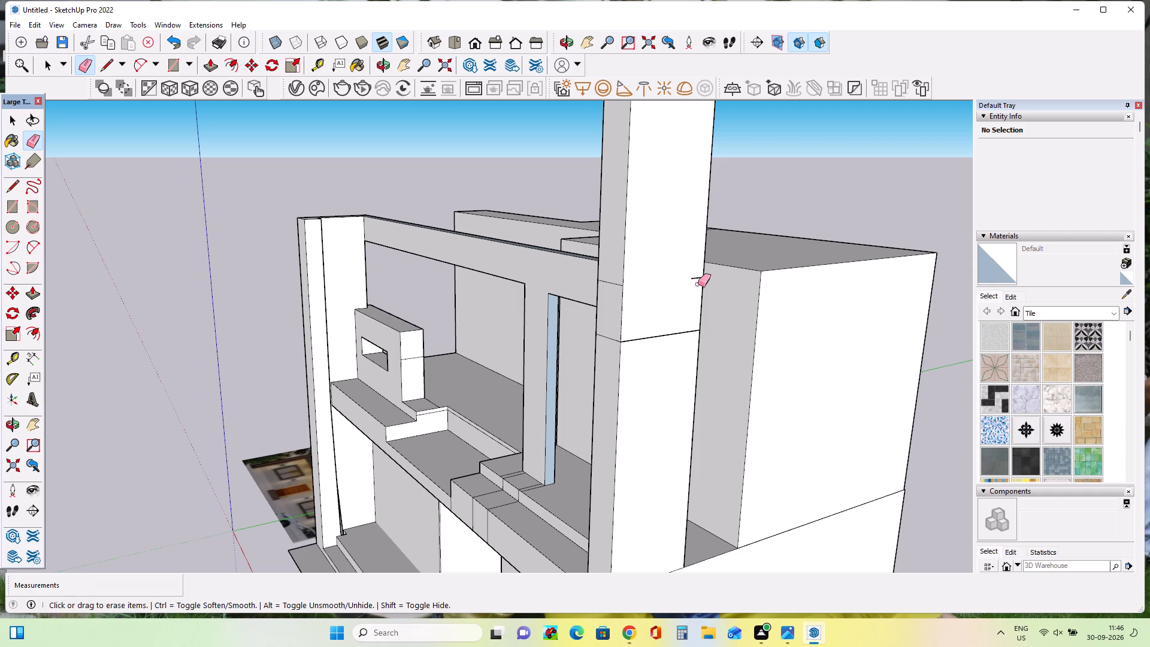
{"action": "left_click", "coordinate": [698, 278]}
{"action": "left_click", "coordinate": [667, 337]}
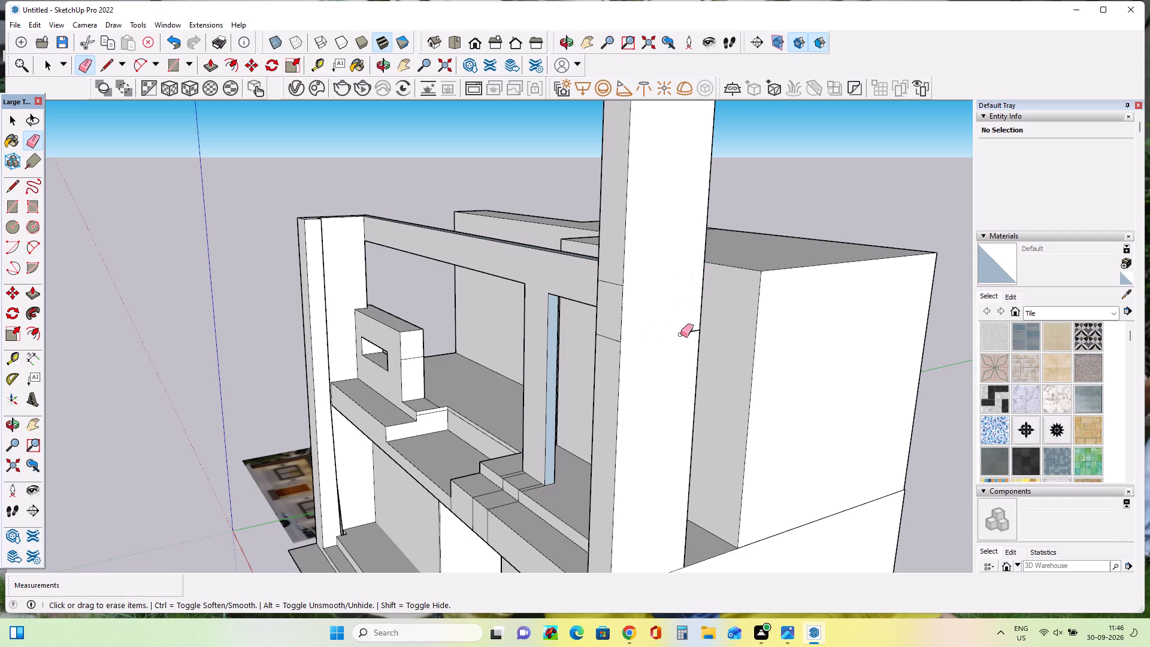
{"action": "left_click", "coordinate": [695, 331]}
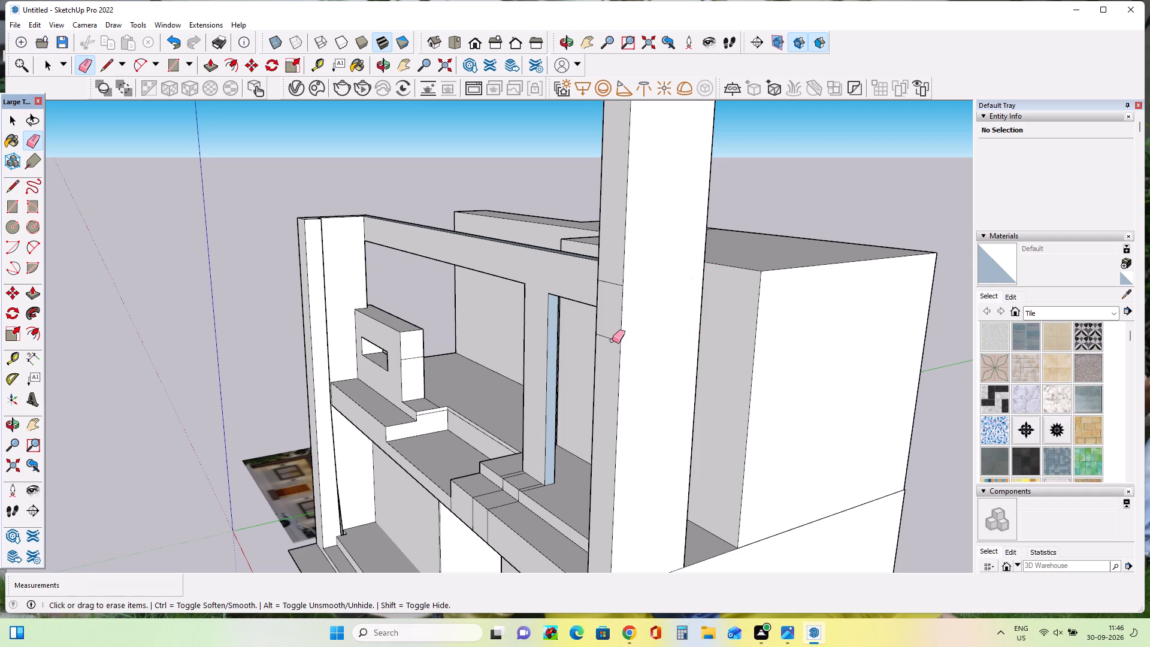
Erase the two leftover horizontal edges on the tall pillar's front face, undoing any erasure that removes its faces.
{"action": "left_click", "coordinate": [612, 340]}
{"action": "left_click", "coordinate": [622, 285]}
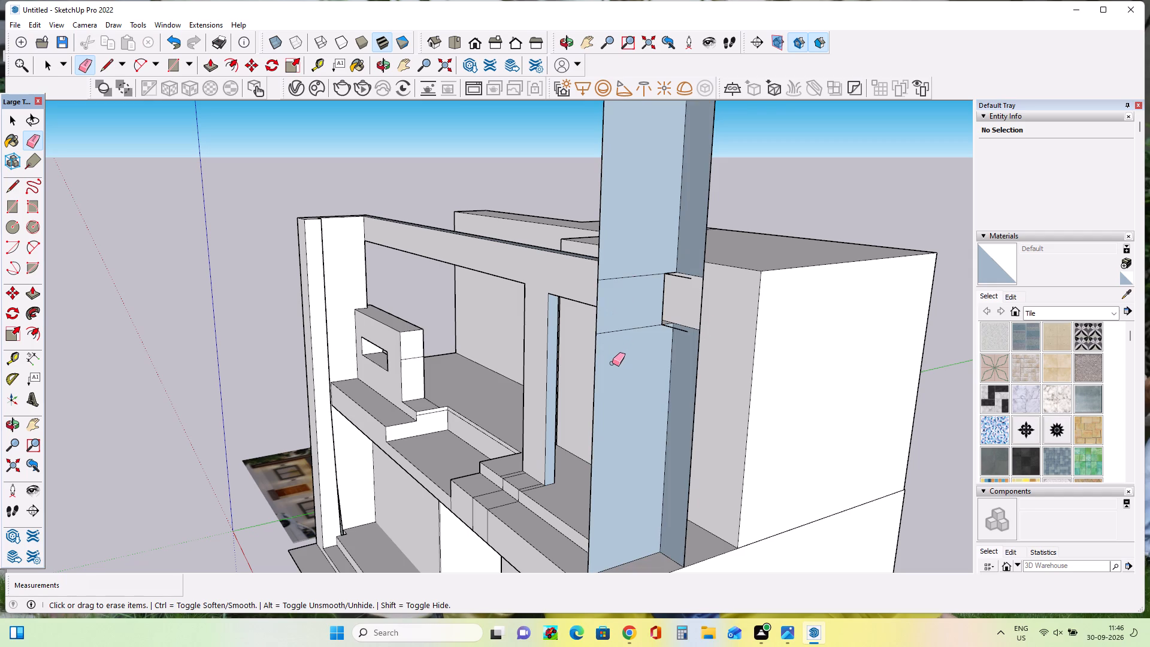
{"action": "key", "text": "ctrl+z"}
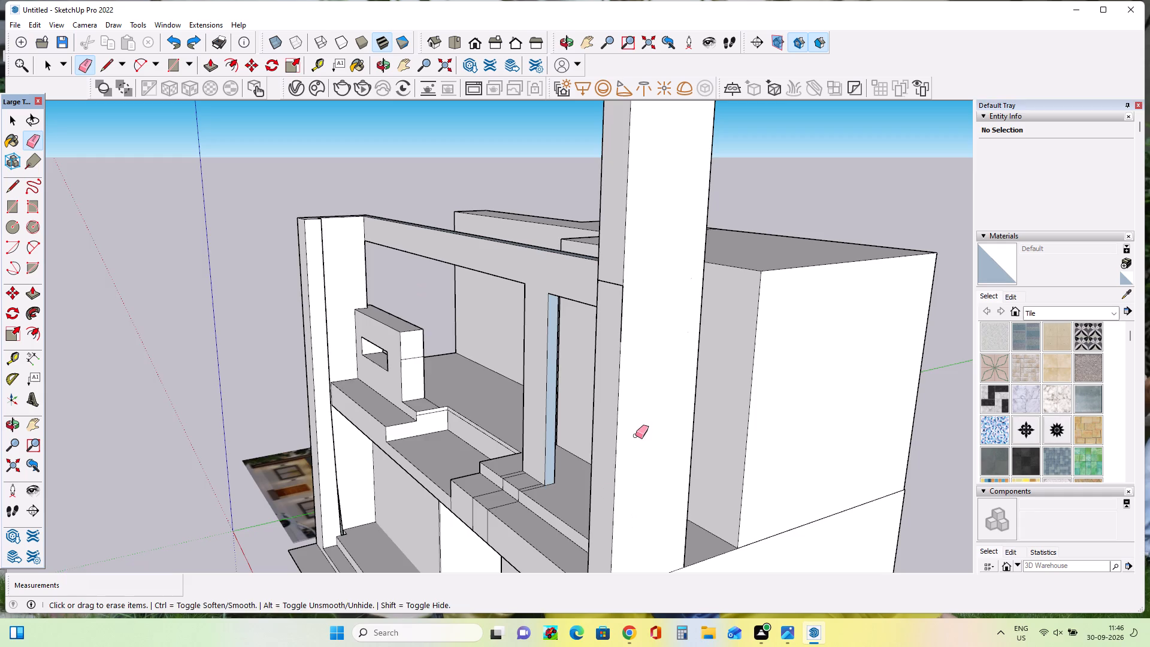
{"action": "middle_click_drag", "start_coordinate": [635, 436], "coordinate": [750, 457]}
{"action": "scroll", "coordinate": [711, 338], "scroll_direction": "up", "scroll_amount": 7}
{"action": "middle_click_drag", "start_coordinate": [779, 437], "coordinate": [794, 440]}
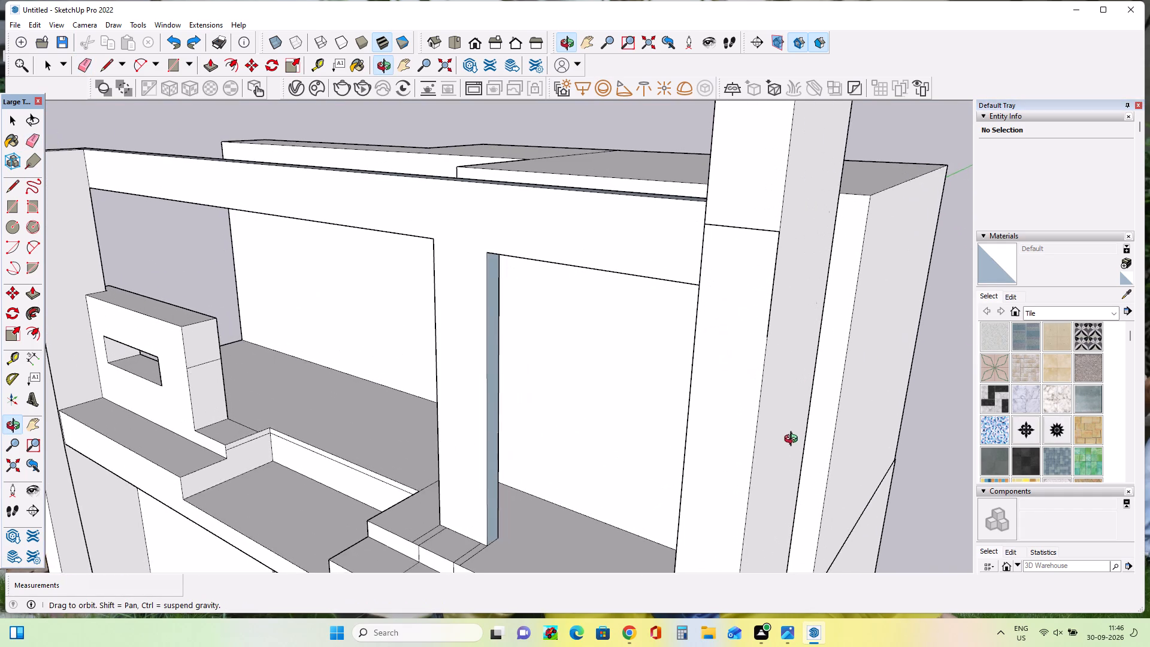
{"action": "middle_click_drag", "start_coordinate": [794, 440], "coordinate": [816, 444]}
{"action": "left_click", "coordinate": [789, 234]}
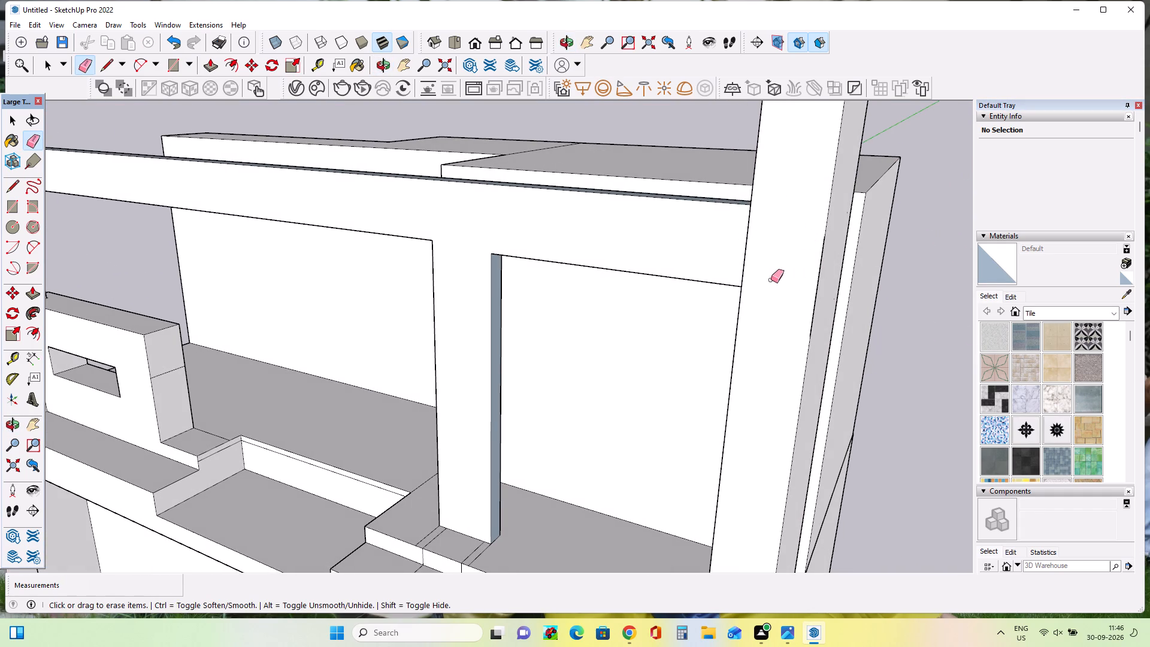
Erase the two leftover edges on the tall pillar's inner face where the beam meets it.
{"action": "middle_click_drag", "start_coordinate": [766, 279], "coordinate": [922, 252]}
{"action": "scroll", "coordinate": [760, 174], "scroll_direction": "up", "scroll_amount": 3}
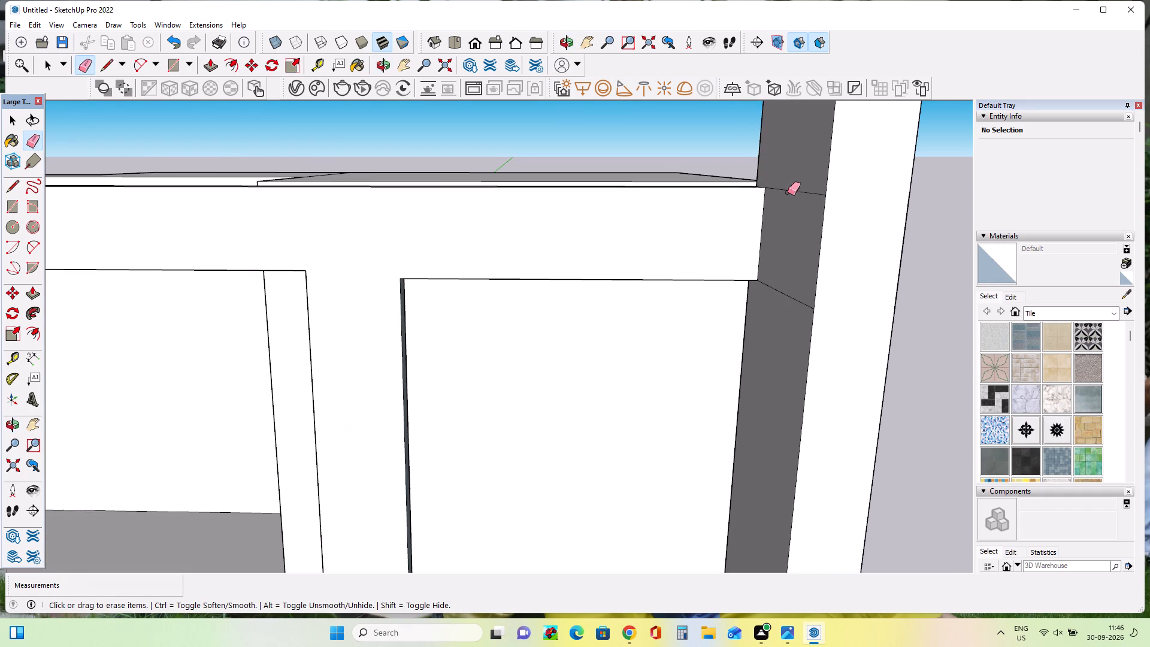
{"action": "left_click", "coordinate": [810, 191]}
{"action": "left_click", "coordinate": [812, 195]}
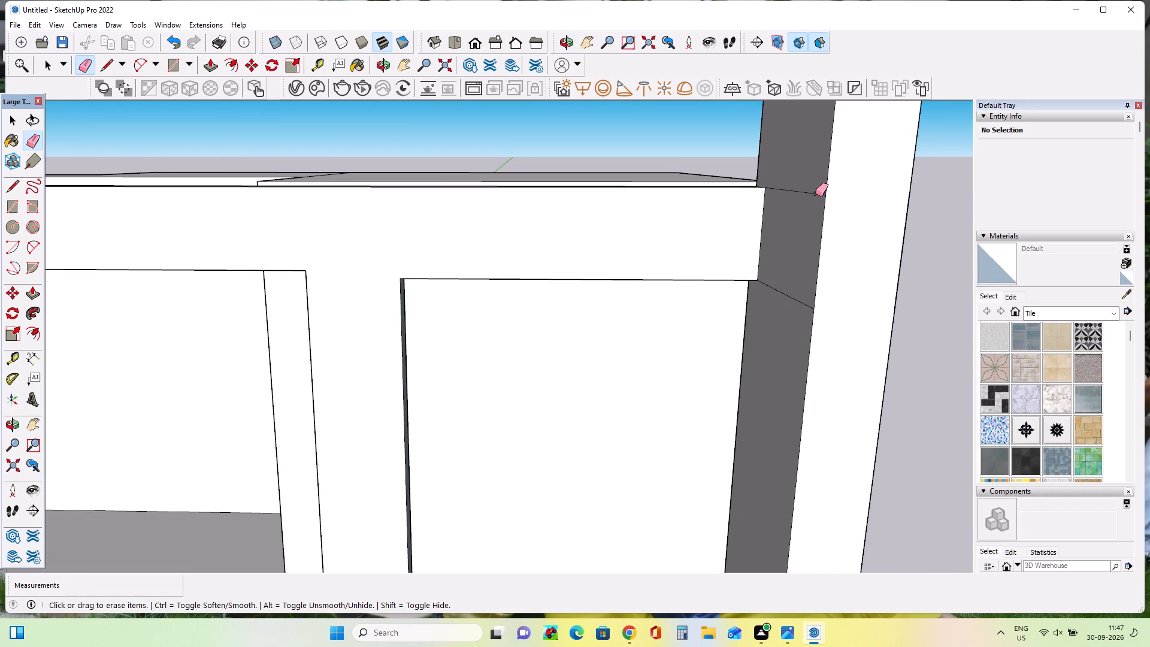
{"action": "left_click", "coordinate": [815, 194]}
{"action": "left_click", "coordinate": [807, 306]}
Draw a line about 4' 2 1/4" long from the frame post's inner top corner up to the beam's top edge.
{"action": "scroll", "coordinate": [740, 306], "scroll_direction": "down", "scroll_amount": 3}
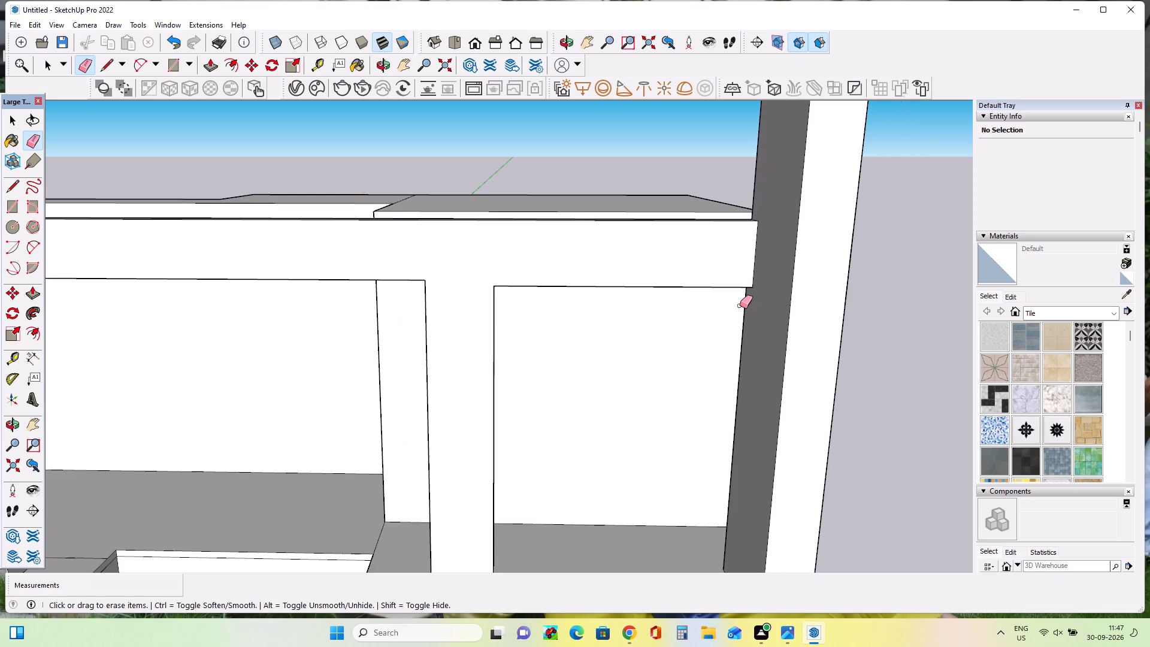
{"action": "scroll", "coordinate": [740, 306], "scroll_direction": "down", "scroll_amount": 10}
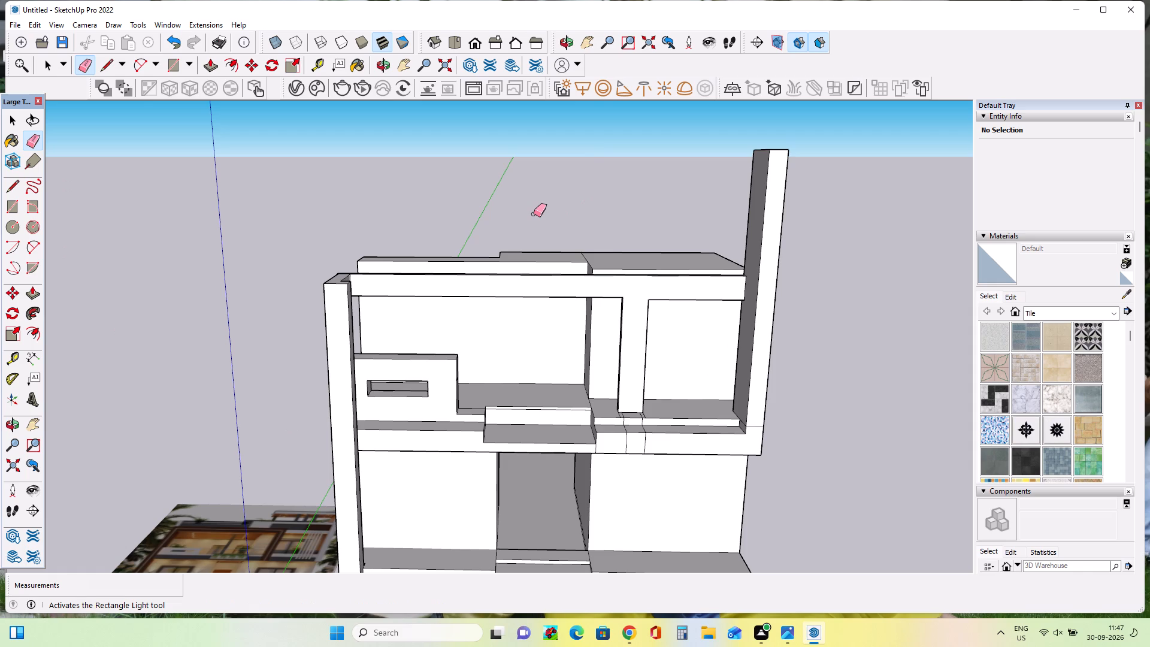
{"action": "middle_click_drag", "start_coordinate": [557, 337], "coordinate": [576, 430]}
{"action": "middle_click_drag", "start_coordinate": [586, 339], "coordinate": [595, 417]}
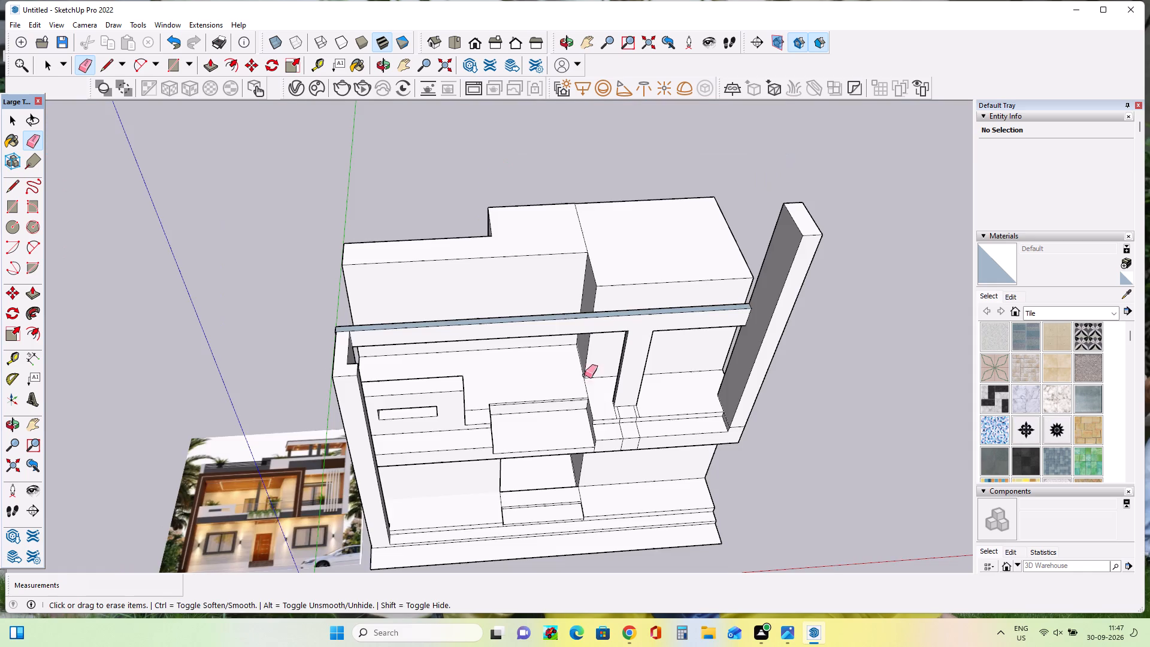
{"action": "left_click", "coordinate": [15, 186]}
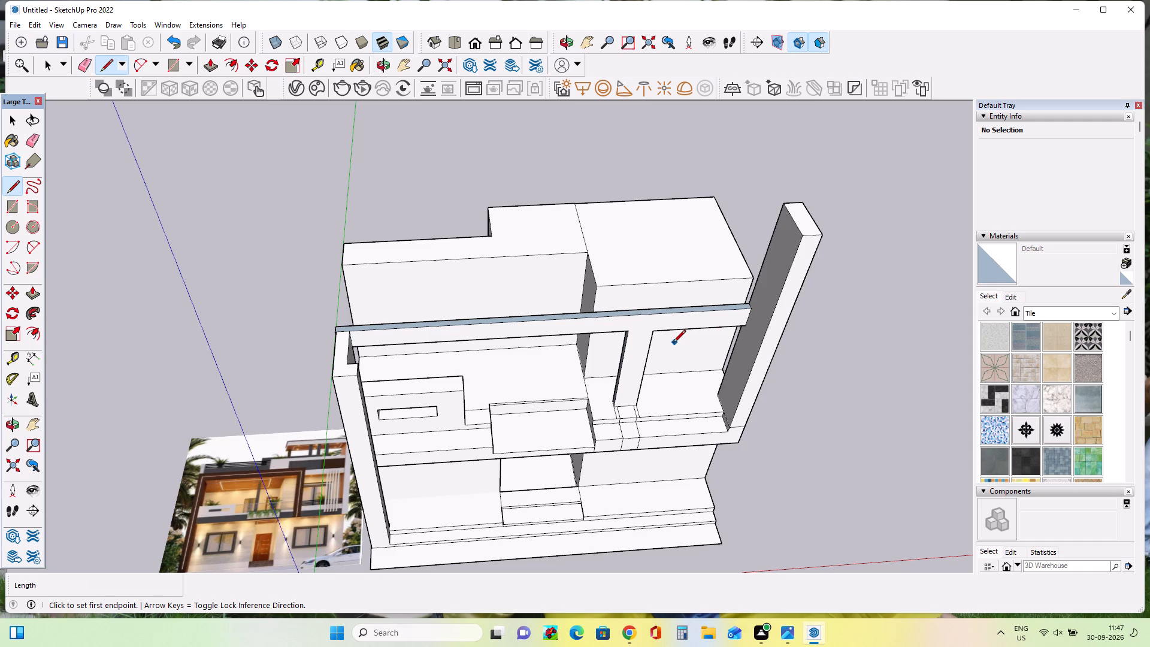
{"action": "left_click", "coordinate": [653, 331]}
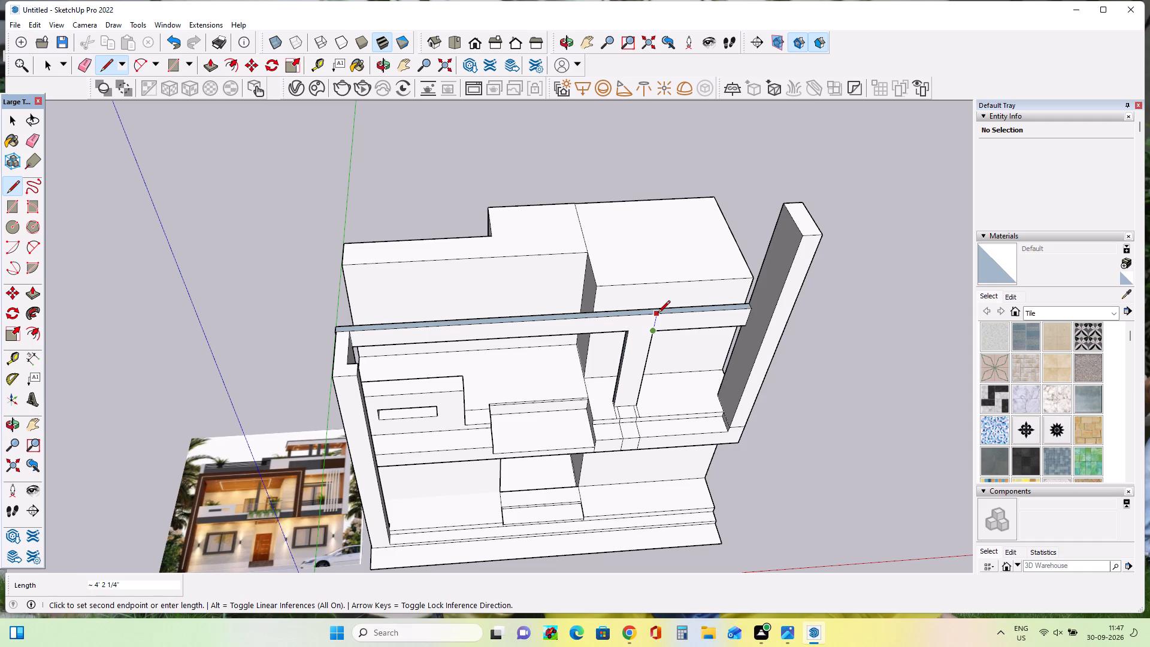
{"action": "left_click", "coordinate": [658, 315]}
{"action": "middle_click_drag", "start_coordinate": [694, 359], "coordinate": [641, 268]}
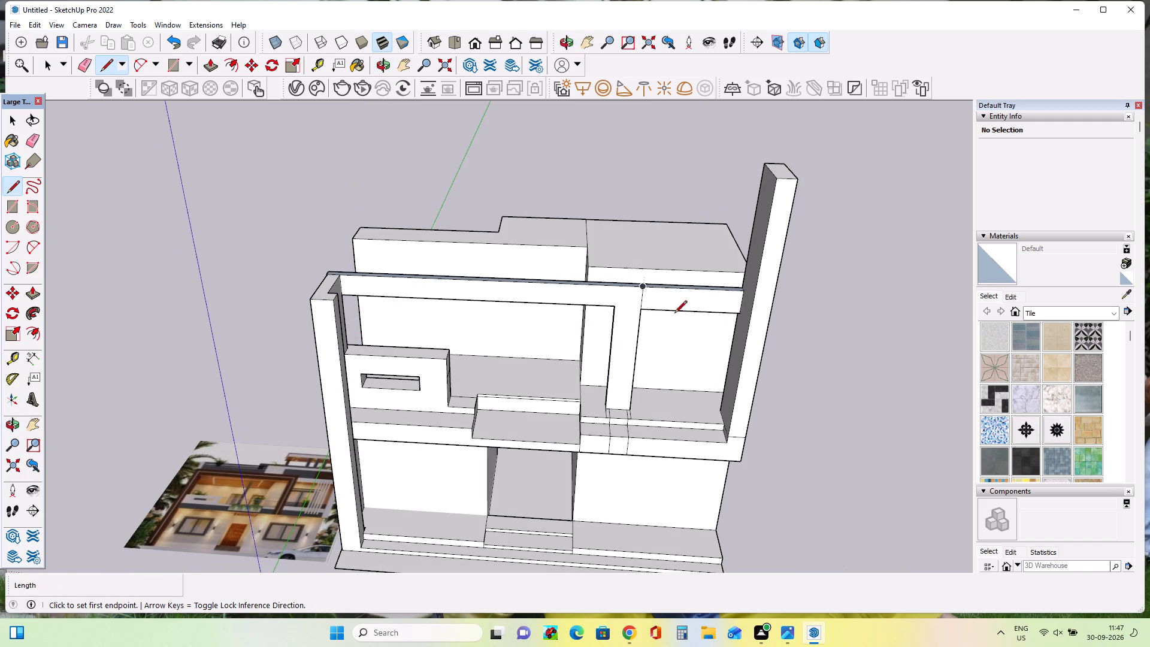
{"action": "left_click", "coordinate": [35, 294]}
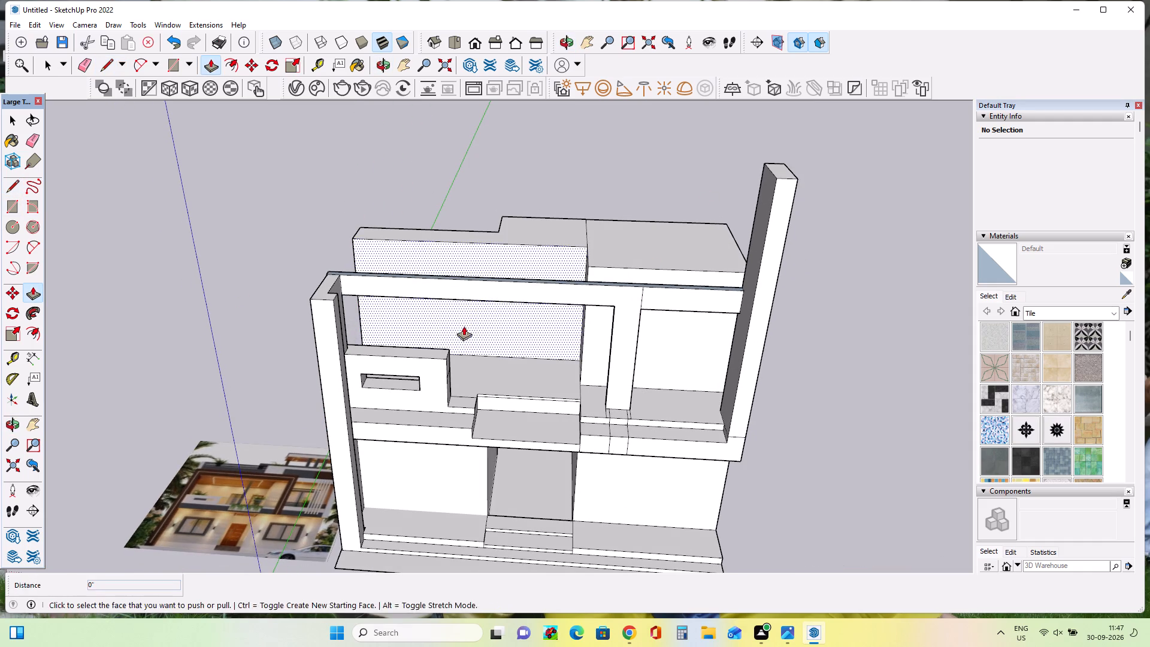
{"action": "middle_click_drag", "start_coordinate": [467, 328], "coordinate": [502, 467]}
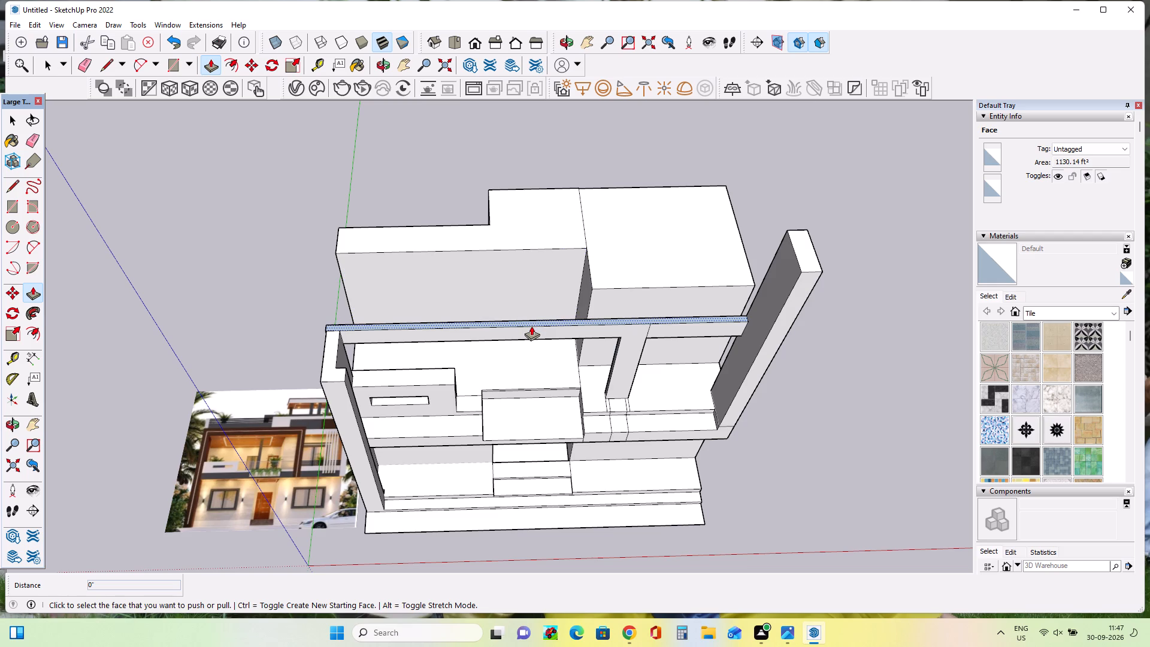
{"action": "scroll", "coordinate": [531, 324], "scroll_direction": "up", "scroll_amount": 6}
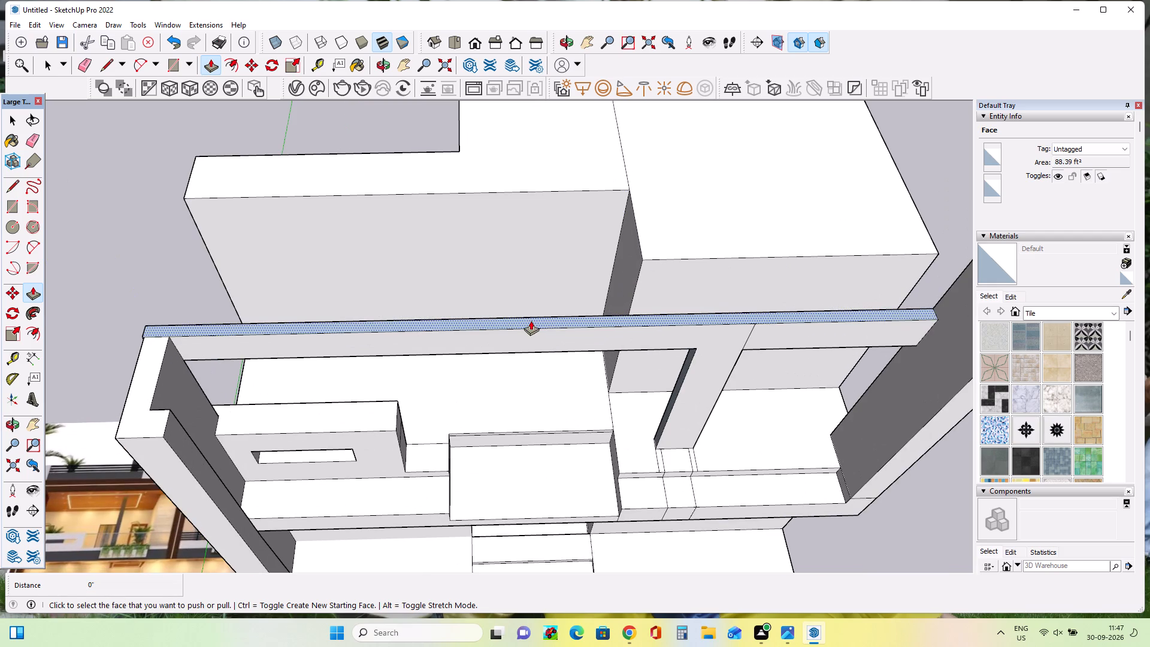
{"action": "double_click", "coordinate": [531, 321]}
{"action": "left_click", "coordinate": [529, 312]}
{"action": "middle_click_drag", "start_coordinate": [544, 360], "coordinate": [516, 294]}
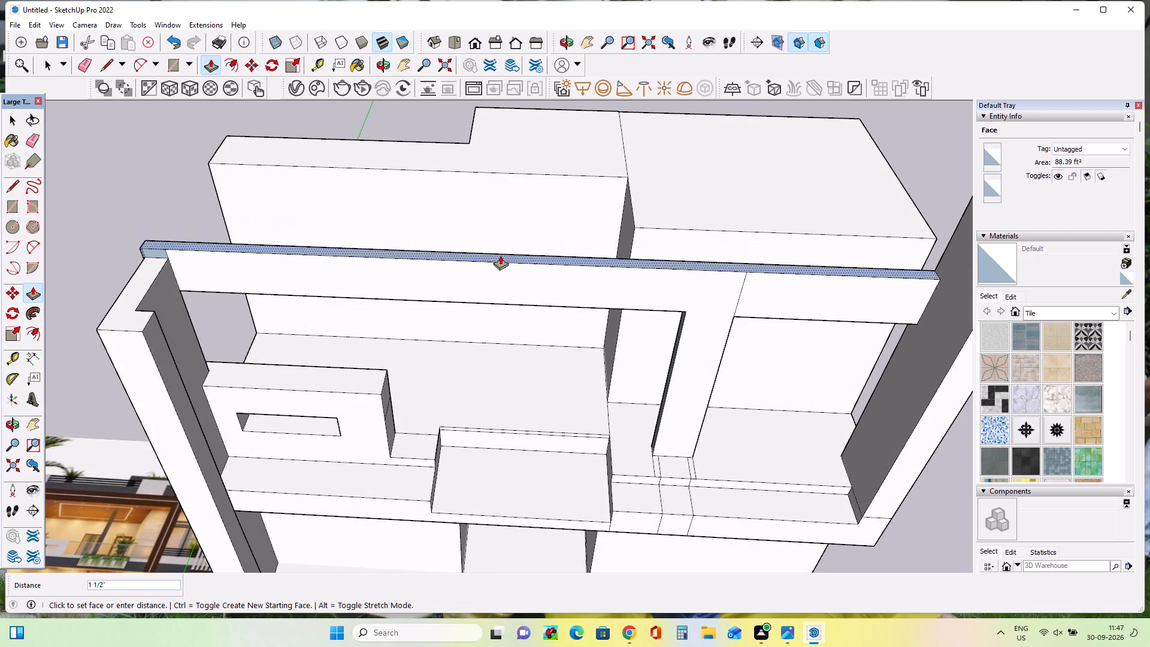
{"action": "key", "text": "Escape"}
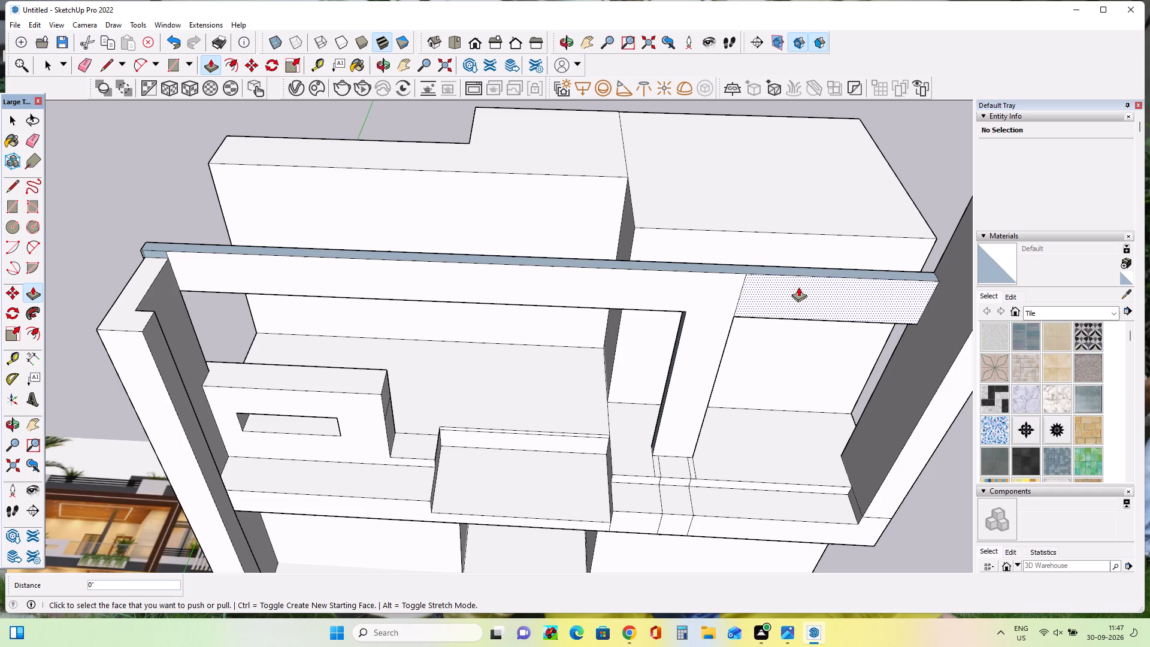
Draw a short line across the beam's top face, continuing the vertical line above the frame post.
{"action": "middle_click_drag", "start_coordinate": [728, 457], "coordinate": [812, 347]}
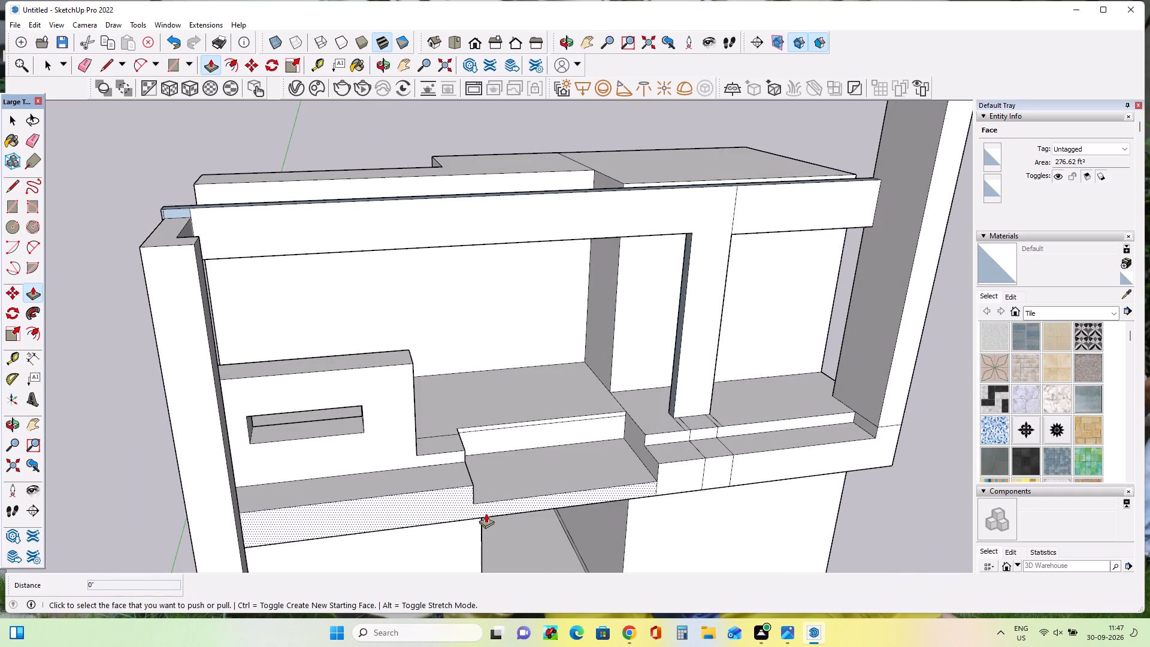
{"action": "middle_click_drag", "start_coordinate": [520, 488], "coordinate": [481, 536]}
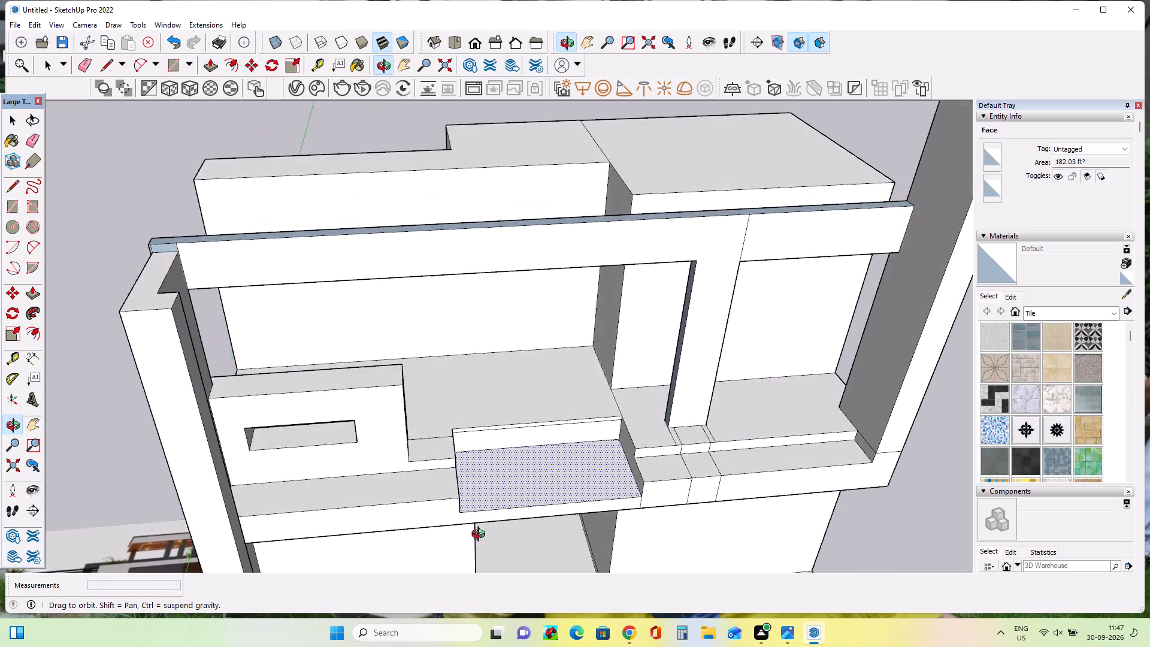
{"action": "middle_click_drag", "start_coordinate": [481, 536], "coordinate": [470, 528]}
{"action": "middle_click_drag", "start_coordinate": [453, 557], "coordinate": [328, 534]}
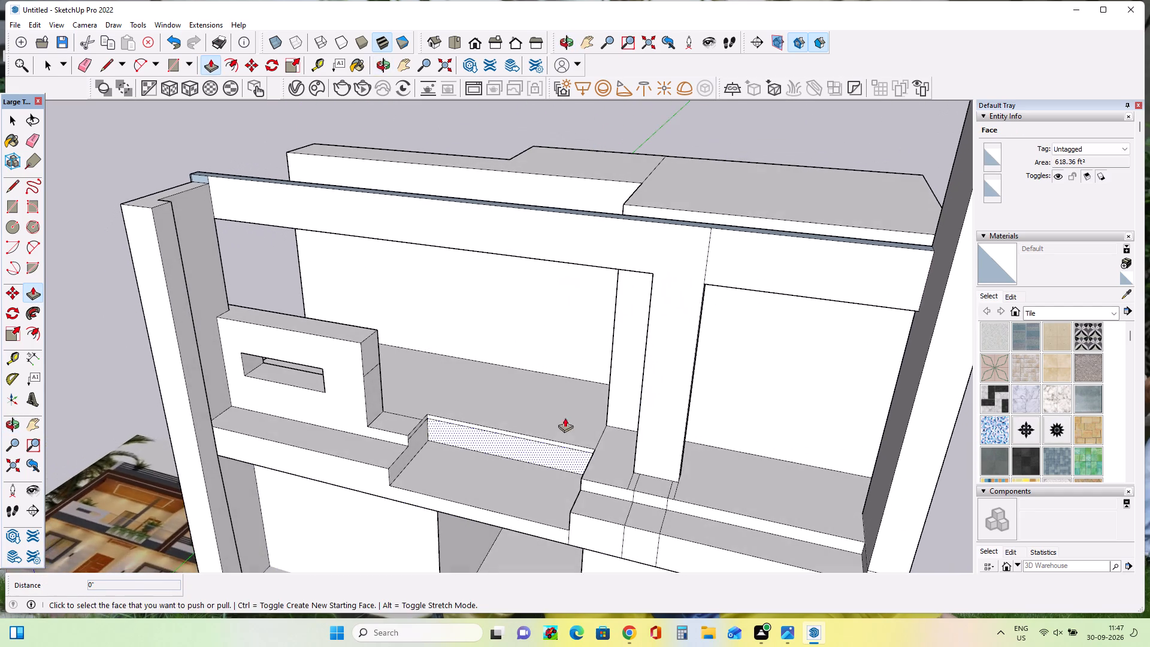
{"action": "middle_click_drag", "start_coordinate": [880, 298], "coordinate": [761, 466]}
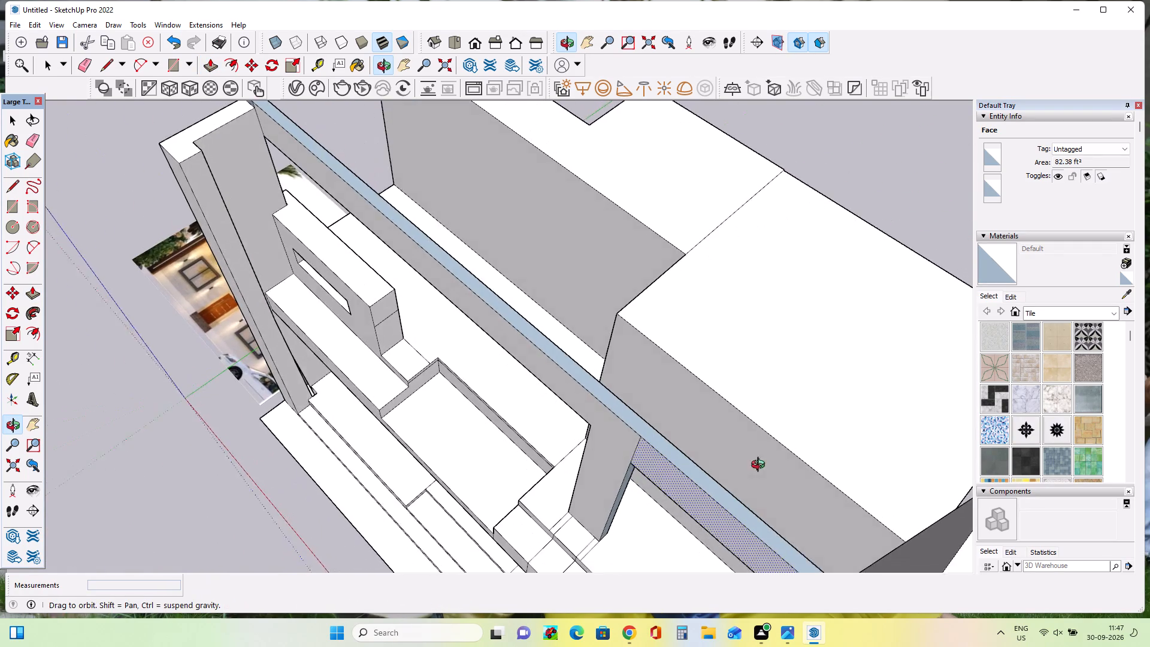
{"action": "middle_click_drag", "start_coordinate": [761, 466], "coordinate": [767, 461]}
{"action": "middle_click", "coordinate": [774, 453]}
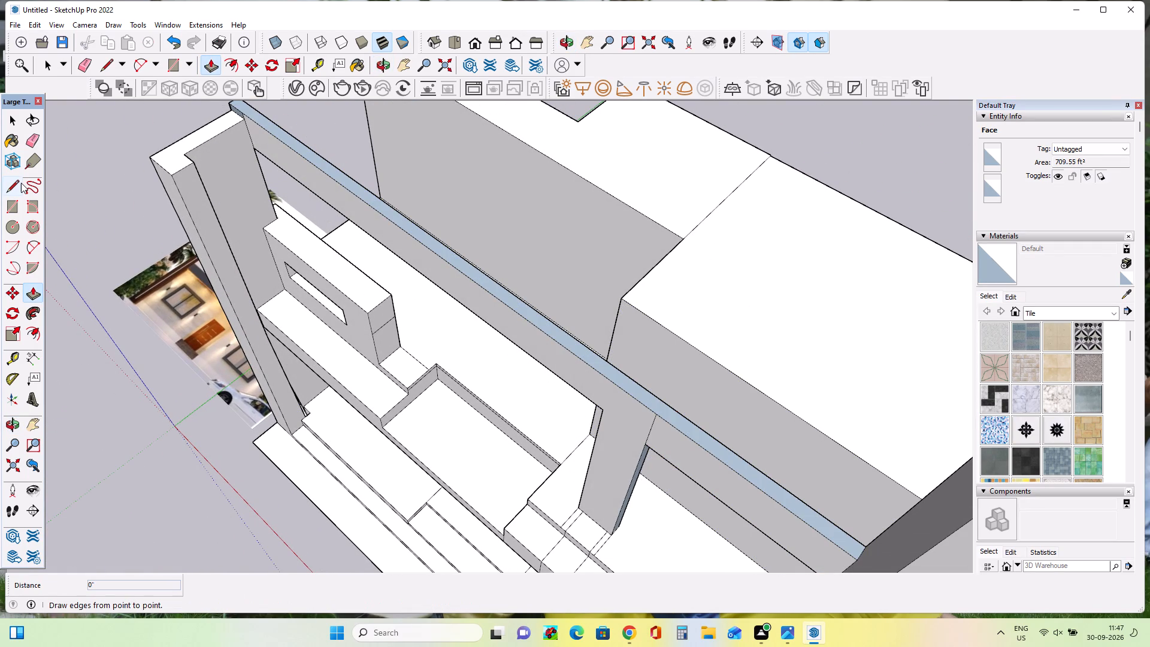
{"action": "left_click", "coordinate": [21, 183]}
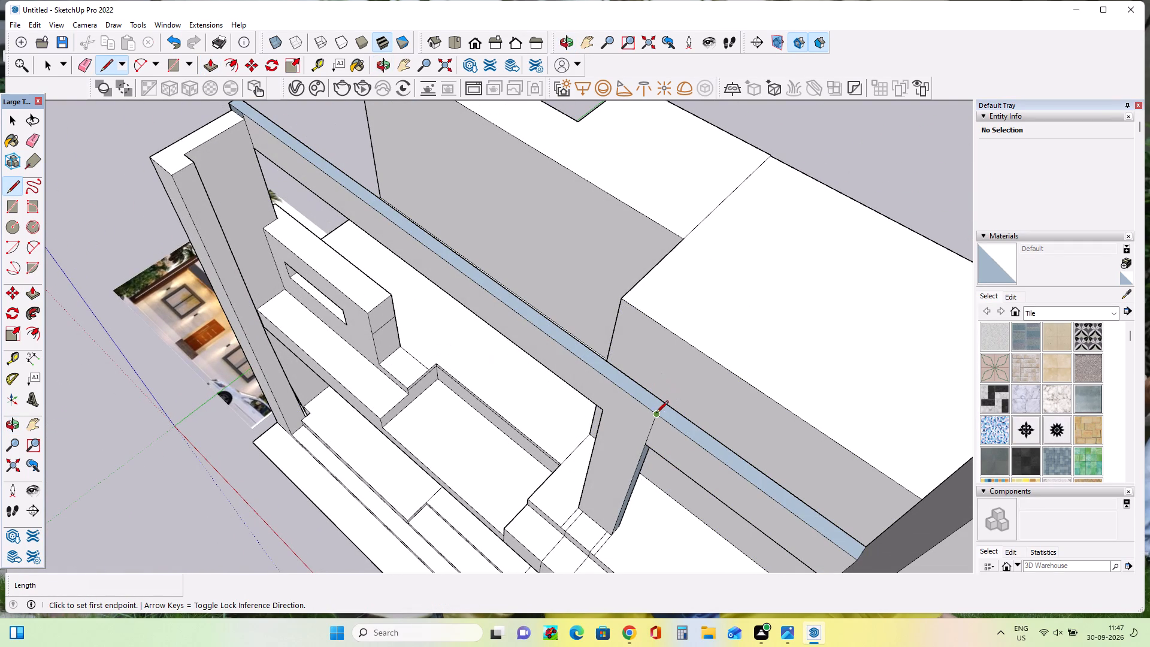
{"action": "double_click", "coordinate": [658, 414]}
{"action": "left_click", "coordinate": [667, 408]}
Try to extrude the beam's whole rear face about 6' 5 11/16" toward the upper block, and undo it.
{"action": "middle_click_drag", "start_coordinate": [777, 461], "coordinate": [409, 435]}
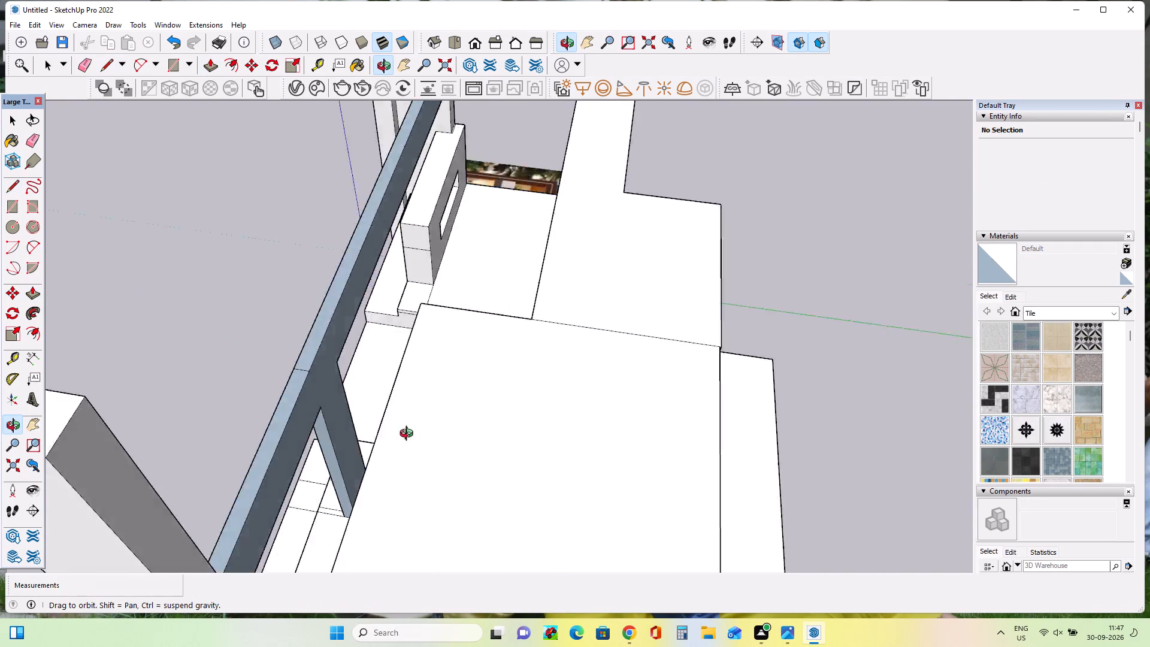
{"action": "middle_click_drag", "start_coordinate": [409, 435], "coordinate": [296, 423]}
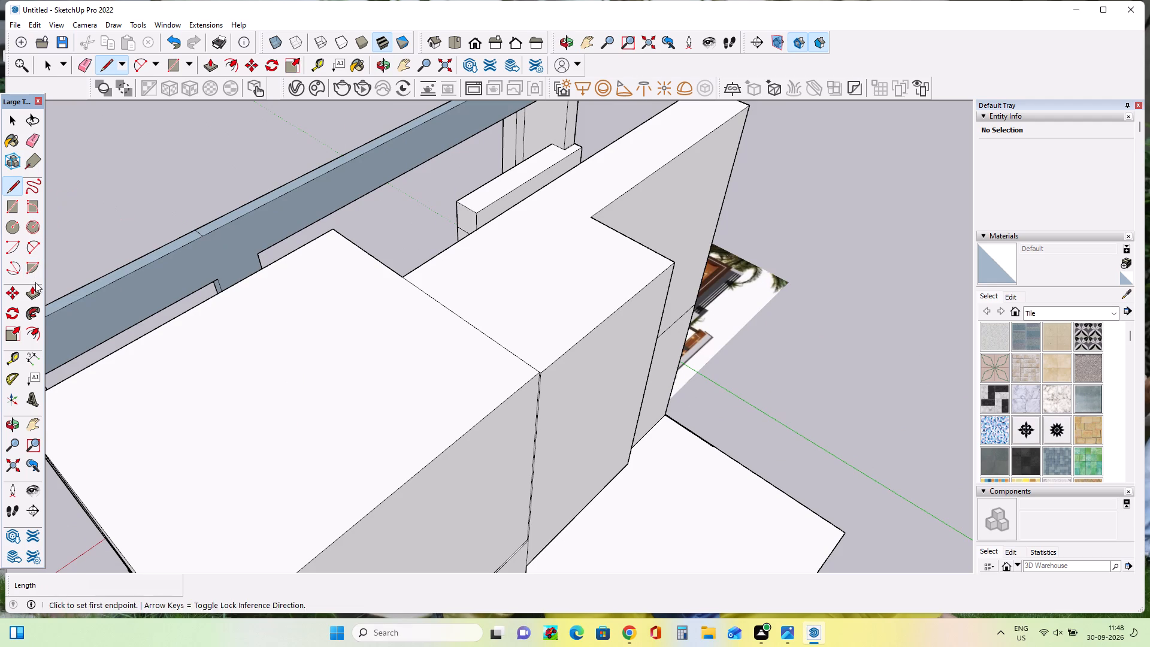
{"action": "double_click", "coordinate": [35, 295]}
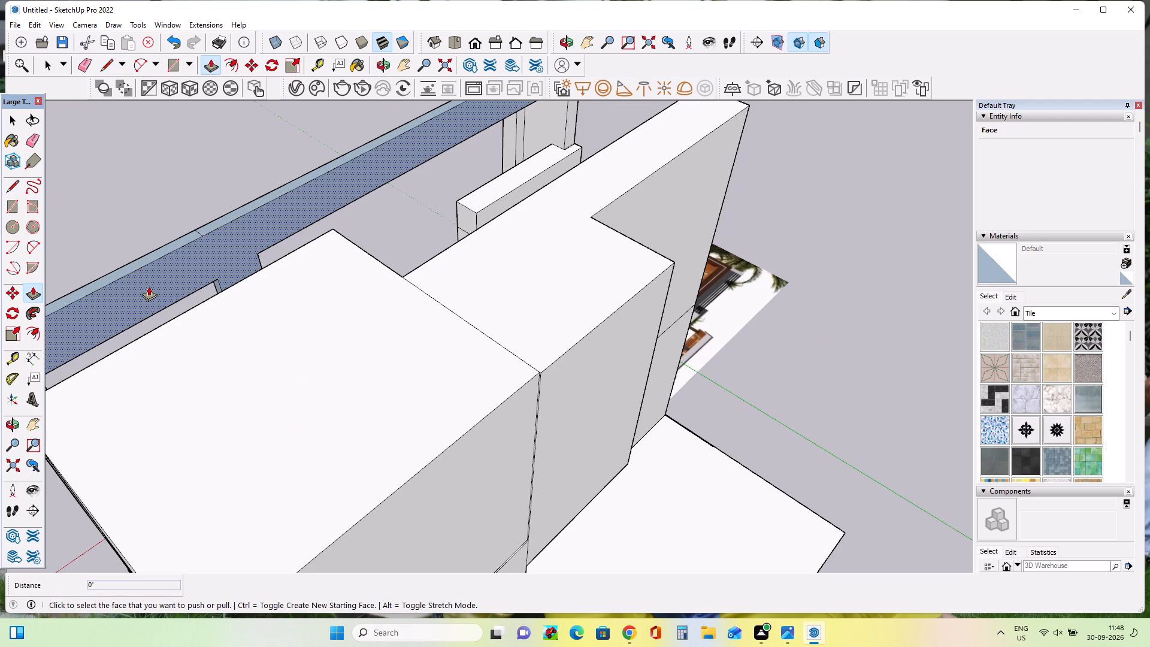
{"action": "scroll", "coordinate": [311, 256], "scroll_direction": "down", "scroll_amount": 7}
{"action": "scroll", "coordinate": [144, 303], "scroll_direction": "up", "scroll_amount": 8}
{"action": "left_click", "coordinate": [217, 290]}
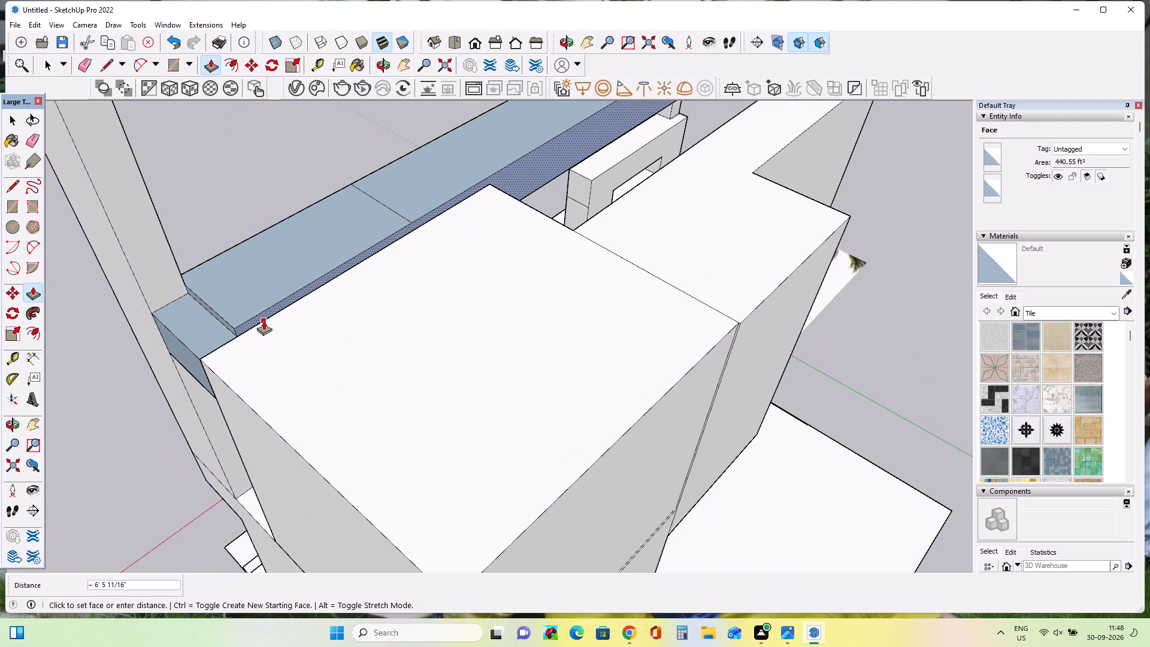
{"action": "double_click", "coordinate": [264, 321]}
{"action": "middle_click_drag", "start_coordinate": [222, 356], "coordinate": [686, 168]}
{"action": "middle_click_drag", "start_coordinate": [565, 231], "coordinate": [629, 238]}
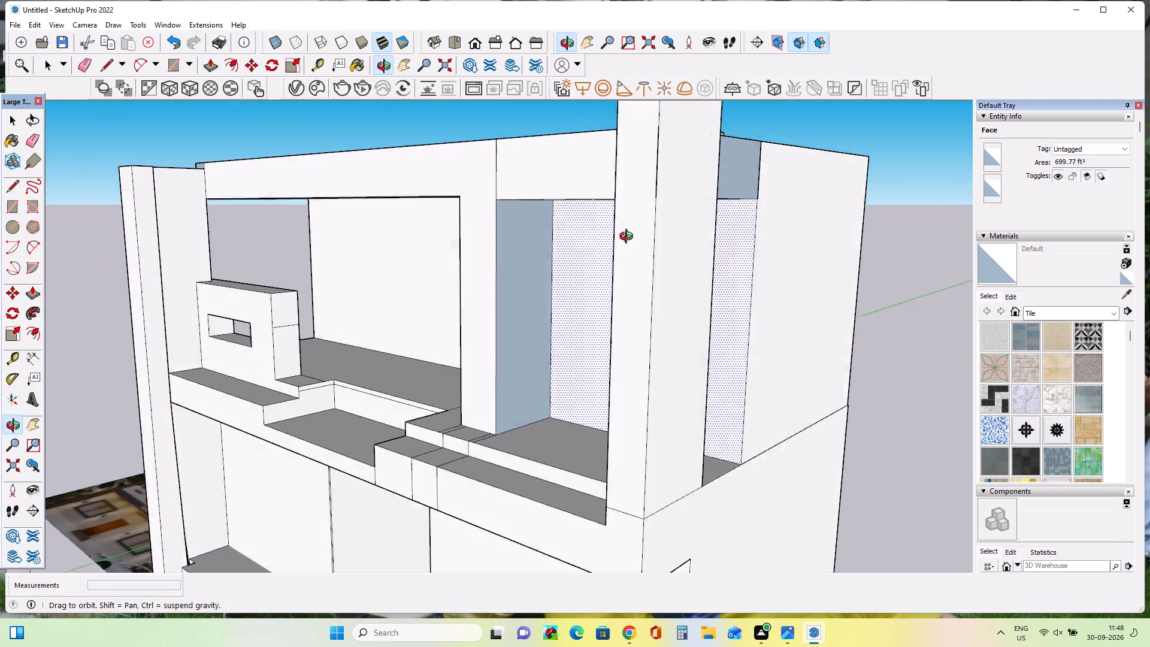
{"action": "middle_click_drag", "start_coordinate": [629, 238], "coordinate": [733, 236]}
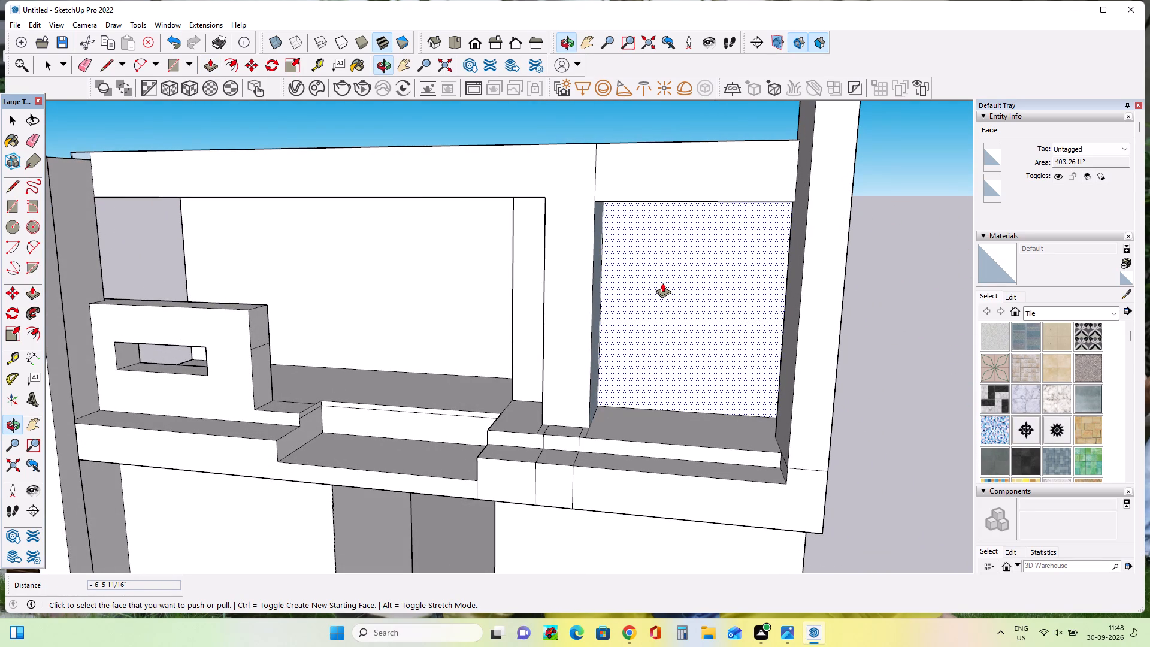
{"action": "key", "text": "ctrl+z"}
Draw a rectangle about 16' 6 1/16" by 9 5/8" along the top of the beam's rear face, from the tall pillar to the dividing line.
{"action": "middle_click_drag", "start_coordinate": [662, 284], "coordinate": [316, 349]}
{"action": "scroll", "coordinate": [662, 285], "scroll_direction": "down", "scroll_amount": 1}
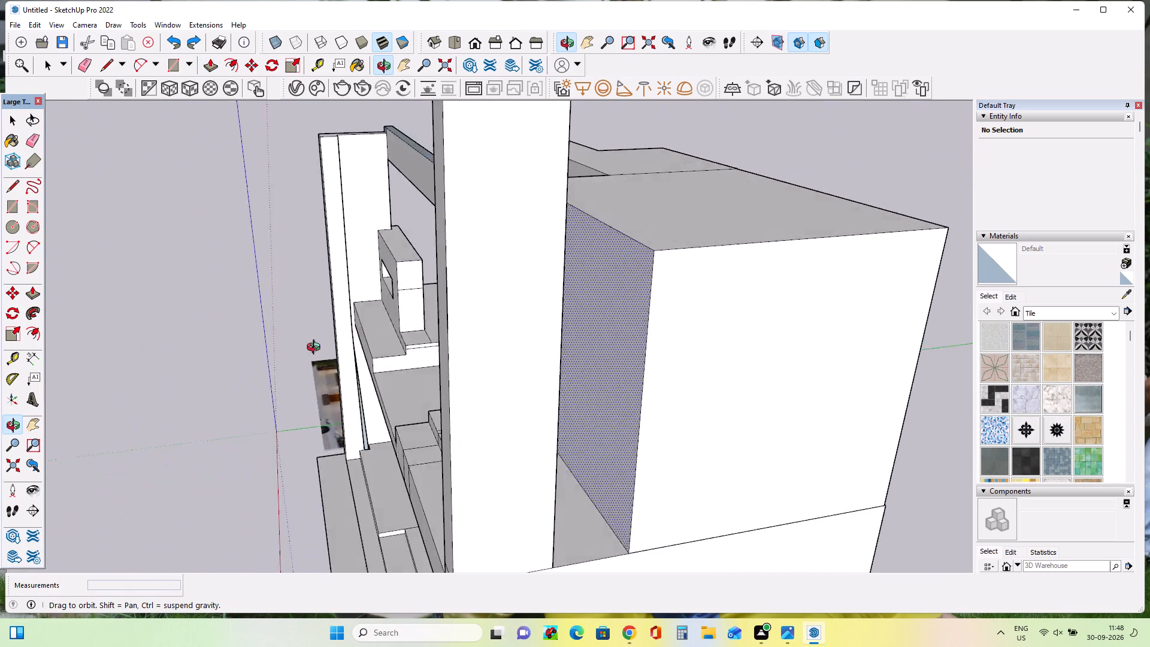
{"action": "middle_click_drag", "start_coordinate": [316, 349], "coordinate": [141, 365]}
{"action": "scroll", "coordinate": [426, 263], "scroll_direction": "up", "scroll_amount": 1}
{"action": "middle_click", "coordinate": [426, 263]}
{"action": "middle_click_drag", "start_coordinate": [397, 271], "coordinate": [288, 299]}
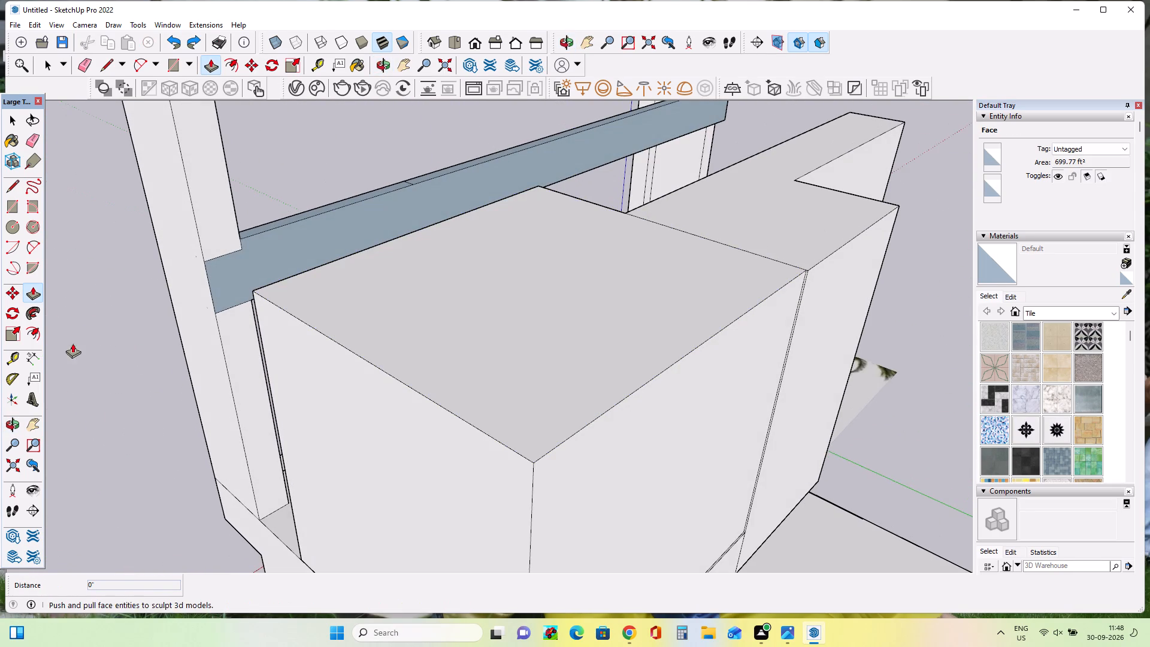
{"action": "left_click", "coordinate": [11, 194]}
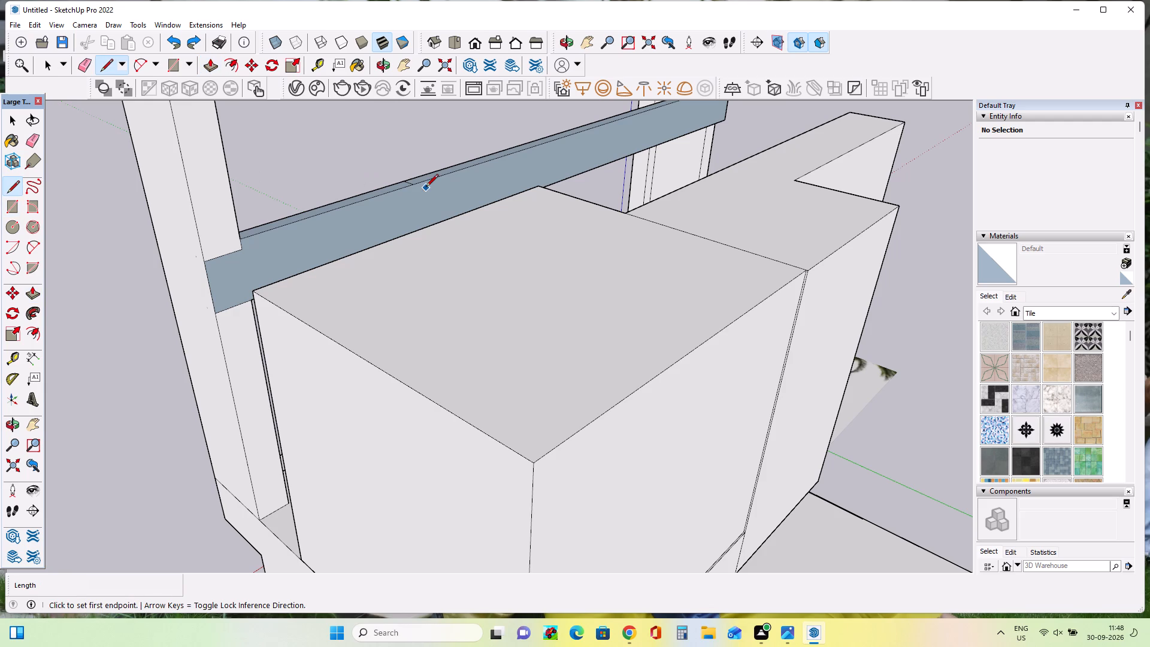
{"action": "left_click", "coordinate": [15, 208]}
{"action": "left_click", "coordinate": [241, 249]}
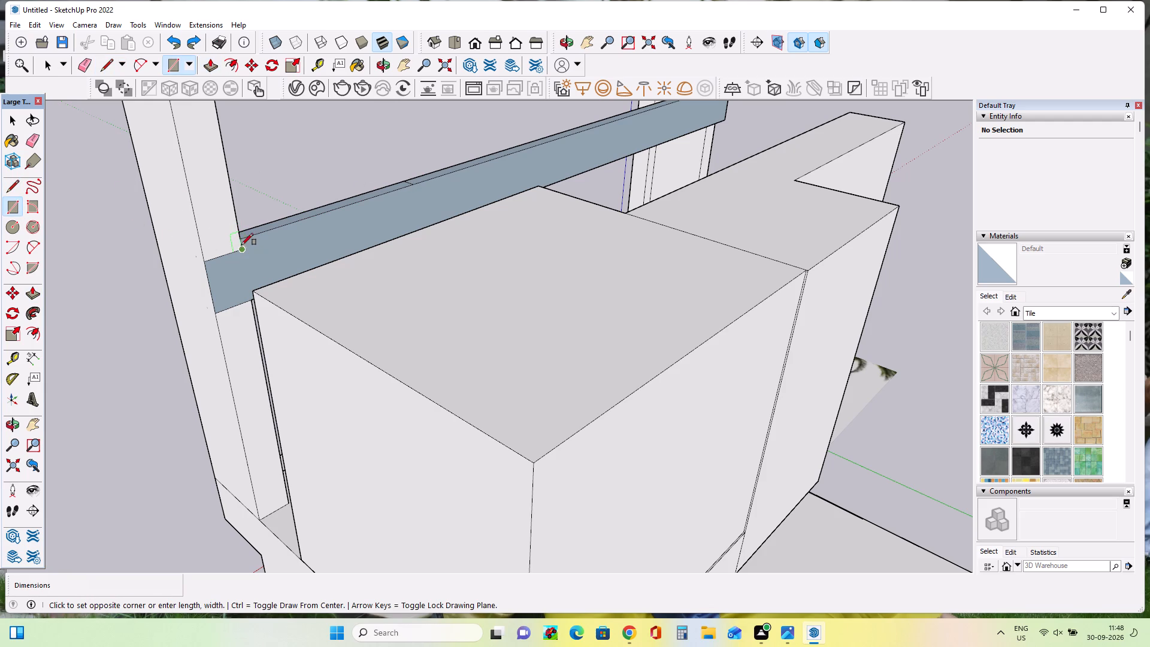
{"action": "left_click", "coordinate": [241, 239]}
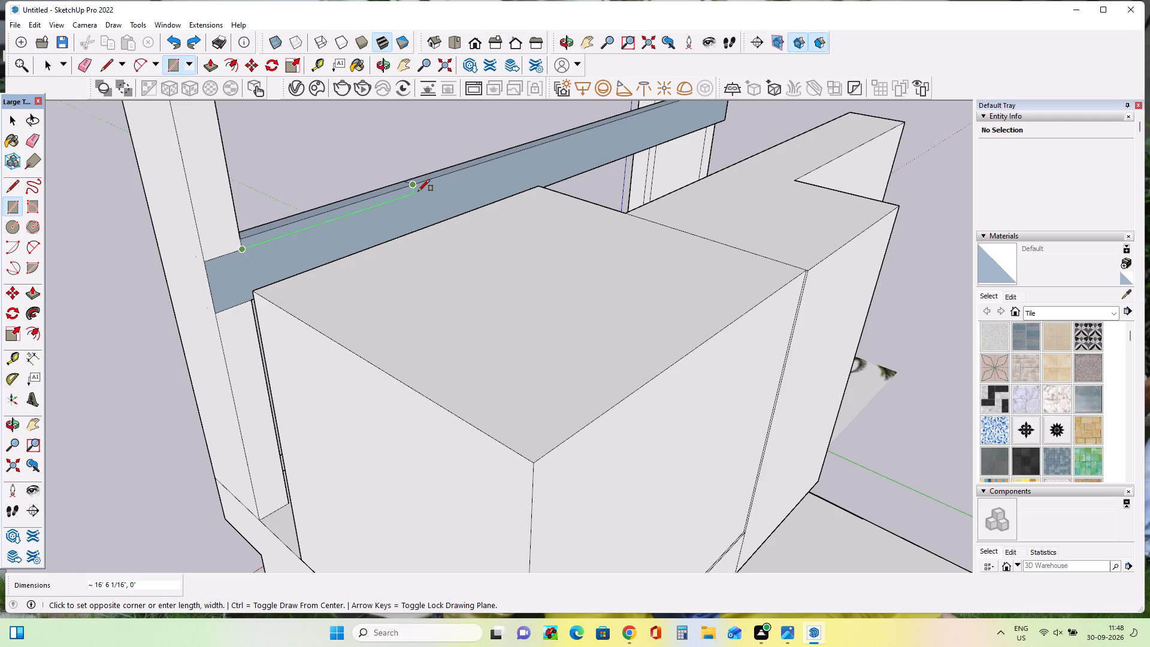
{"action": "double_click", "coordinate": [418, 191]}
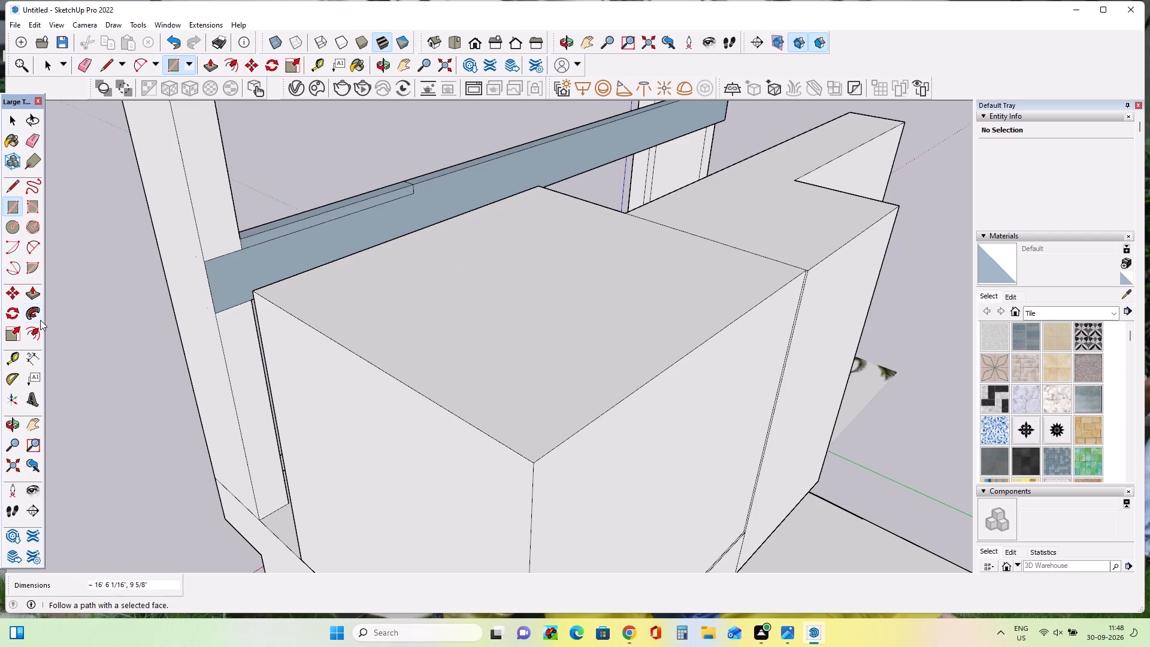
Extrude the thin rectangle on the beam's rear face back to the upper block's front wall as a roof slab.
{"action": "left_click", "coordinate": [37, 293]}
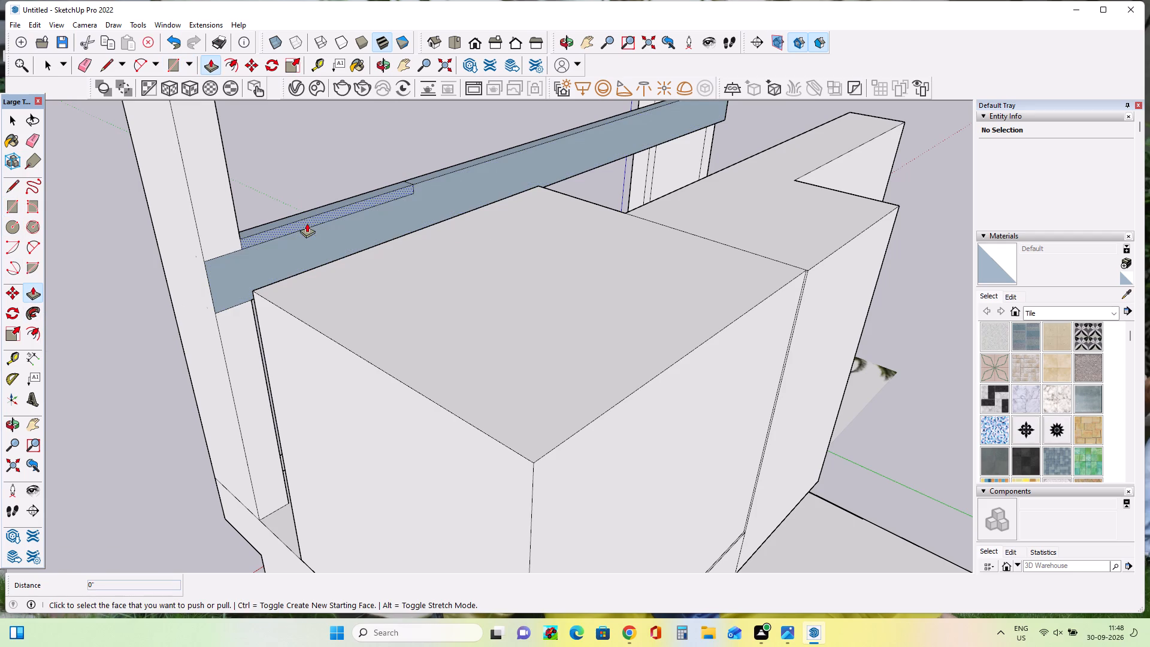
{"action": "double_click", "coordinate": [307, 223]}
{"action": "left_click", "coordinate": [355, 265]}
{"action": "middle_click_drag", "start_coordinate": [338, 295], "coordinate": [353, 298]}
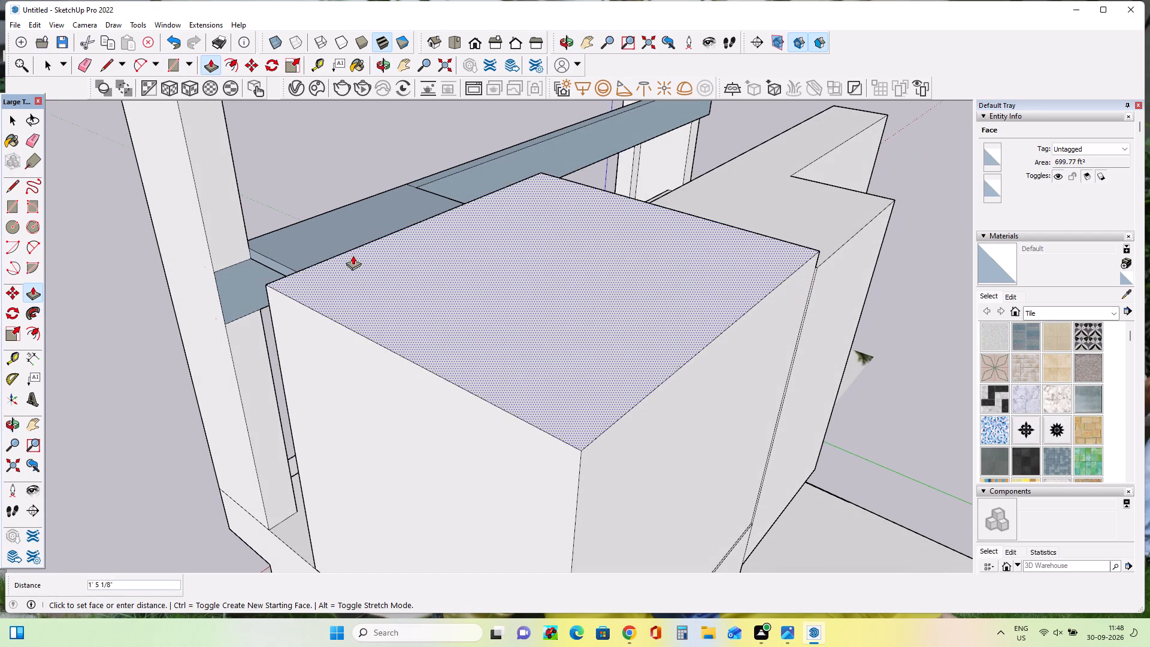
{"action": "triple_click", "coordinate": [282, 256]}
{"action": "middle_click_drag", "start_coordinate": [319, 309], "coordinate": [547, 318]}
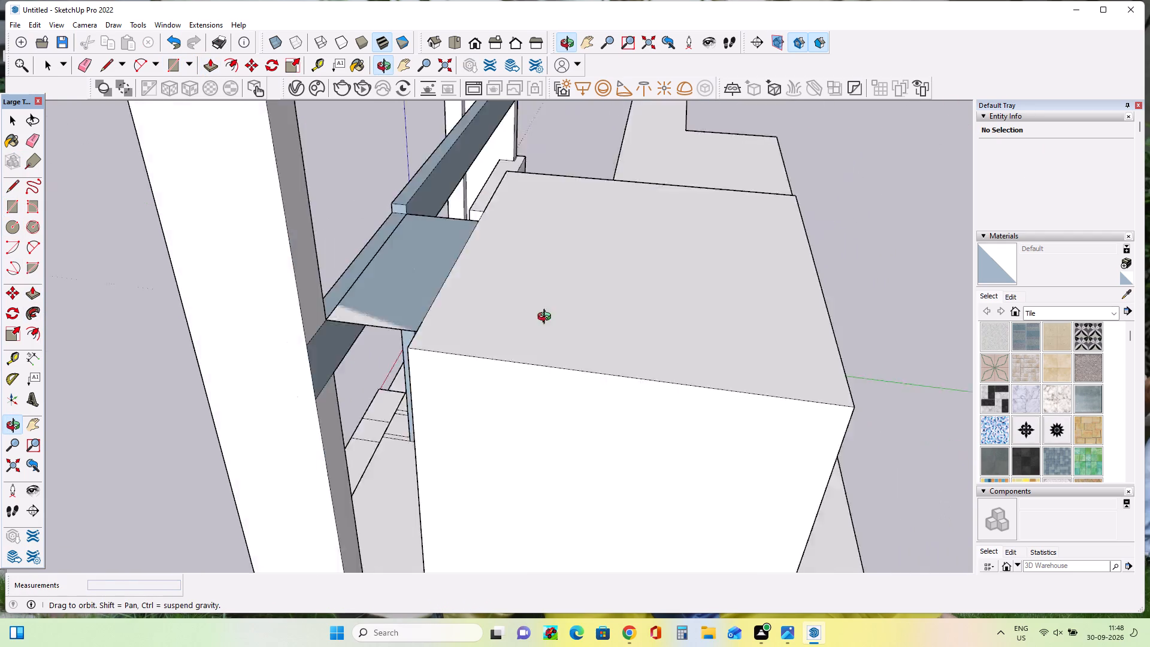
{"action": "middle_click_drag", "start_coordinate": [547, 318], "coordinate": [570, 318]}
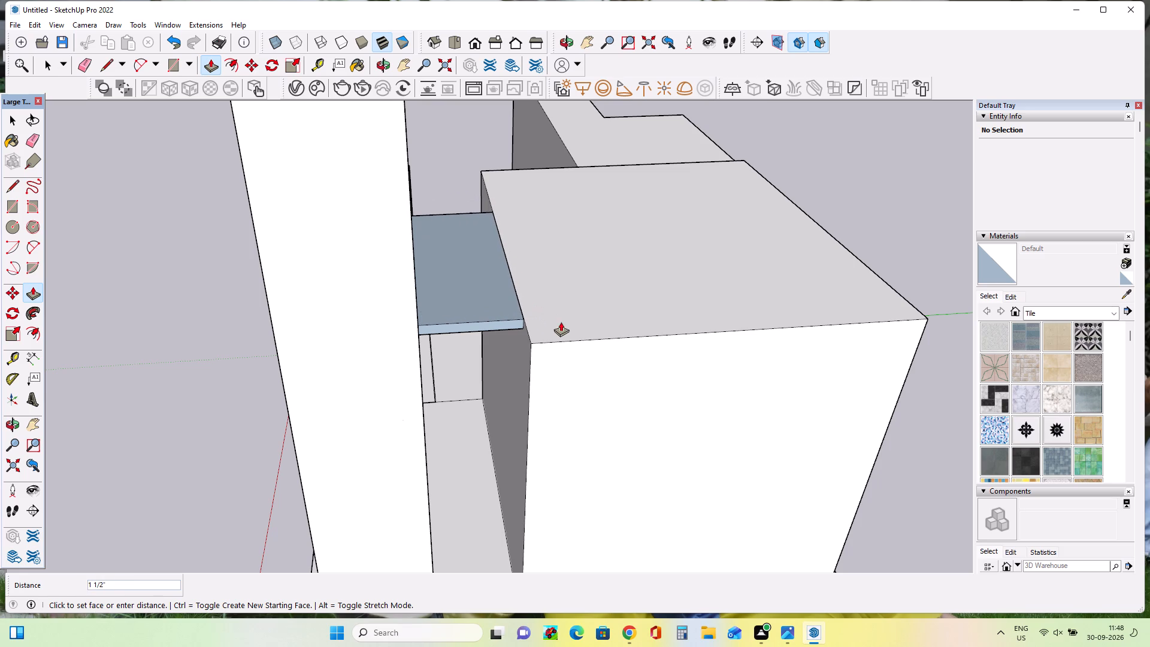
{"action": "double_click", "coordinate": [561, 322]}
{"action": "scroll", "coordinate": [513, 310], "scroll_direction": "up", "scroll_amount": 16}
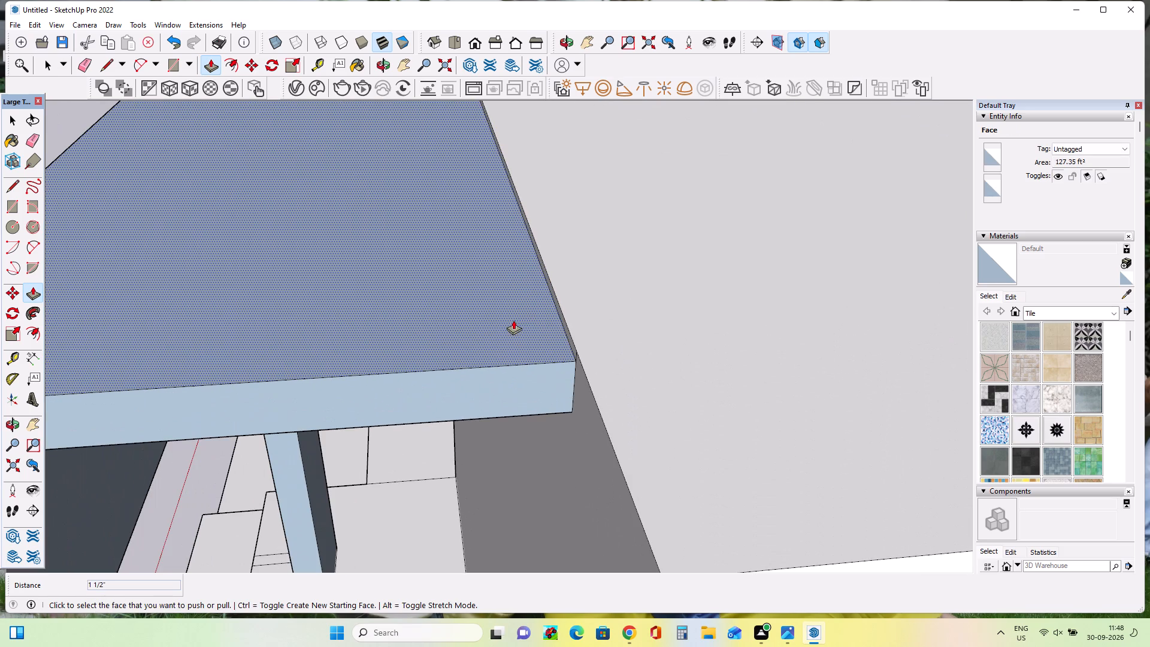
{"action": "left_click", "coordinate": [520, 321]}
{"action": "double_click", "coordinate": [582, 318]}
Lower the top face of the roof slab between the beam and the upper block by about 5 11/16".
{"action": "scroll", "coordinate": [597, 403], "scroll_direction": "down", "scroll_amount": 4}
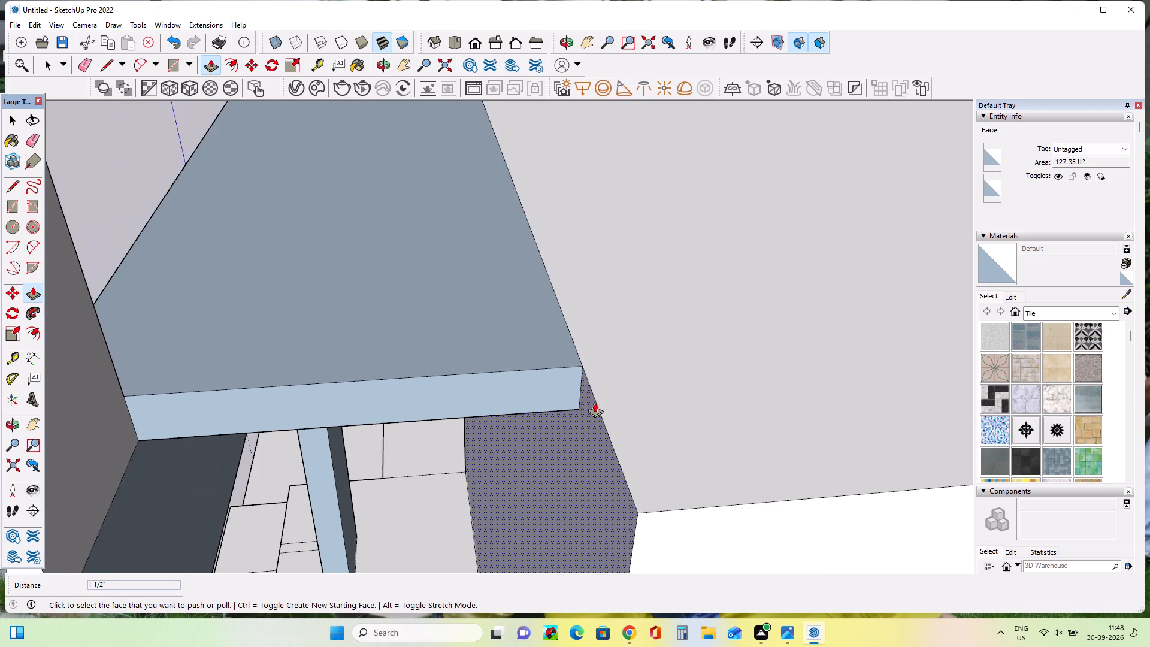
{"action": "scroll", "coordinate": [594, 401], "scroll_direction": "down", "scroll_amount": 6}
{"action": "middle_click_drag", "start_coordinate": [581, 399], "coordinate": [892, 338]}
{"action": "middle_click", "coordinate": [894, 340]}
{"action": "scroll", "coordinate": [486, 388], "scroll_direction": "down", "scroll_amount": 4}
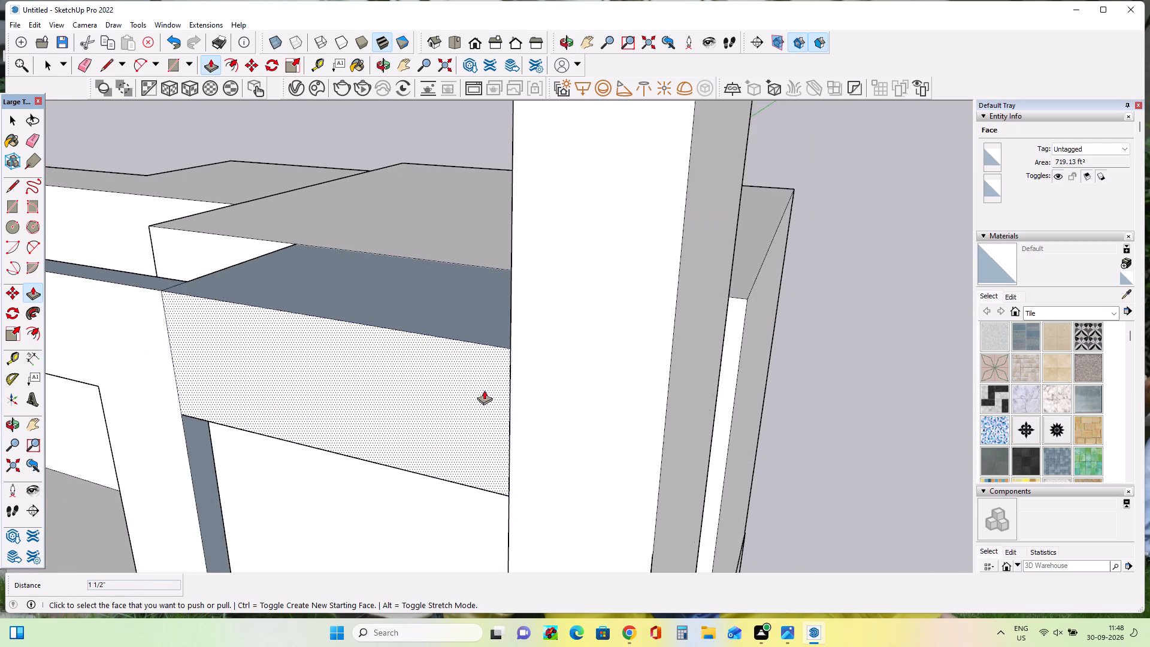
{"action": "scroll", "coordinate": [477, 392], "scroll_direction": "down", "scroll_amount": 1}
{"action": "middle_click_drag", "start_coordinate": [504, 382], "coordinate": [689, 281]}
{"action": "scroll", "coordinate": [585, 358], "scroll_direction": "down", "scroll_amount": 8}
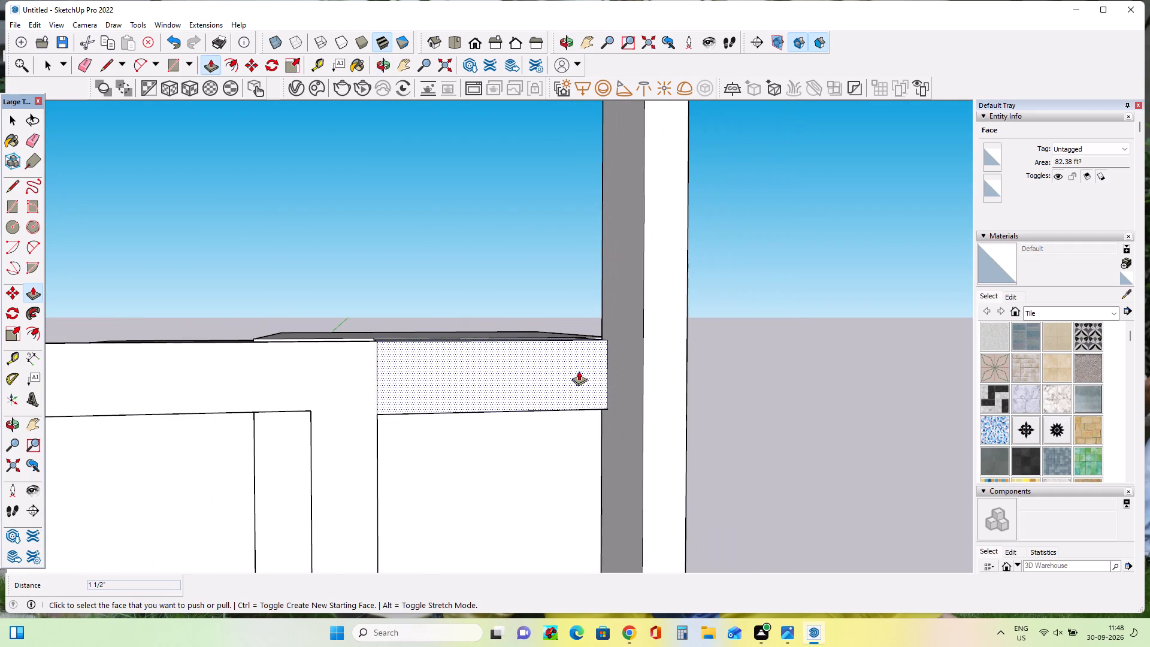
{"action": "middle_click_drag", "start_coordinate": [580, 379], "coordinate": [590, 446]}
{"action": "middle_click_drag", "start_coordinate": [540, 403], "coordinate": [546, 433]}
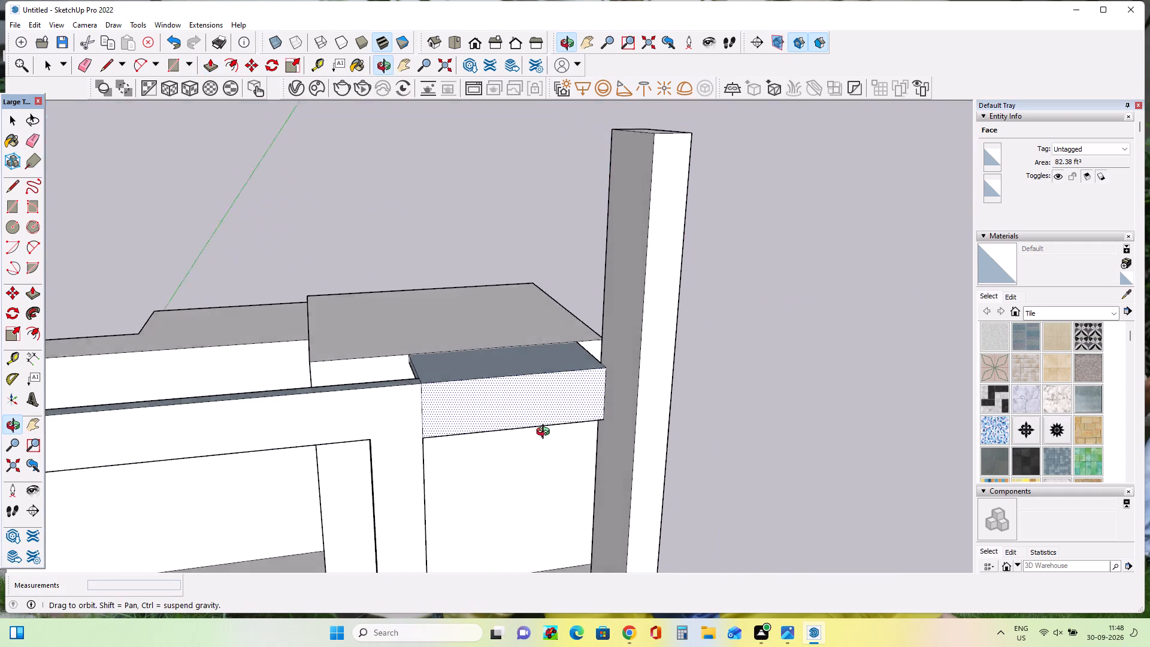
{"action": "middle_click_drag", "start_coordinate": [546, 433], "coordinate": [546, 437]}
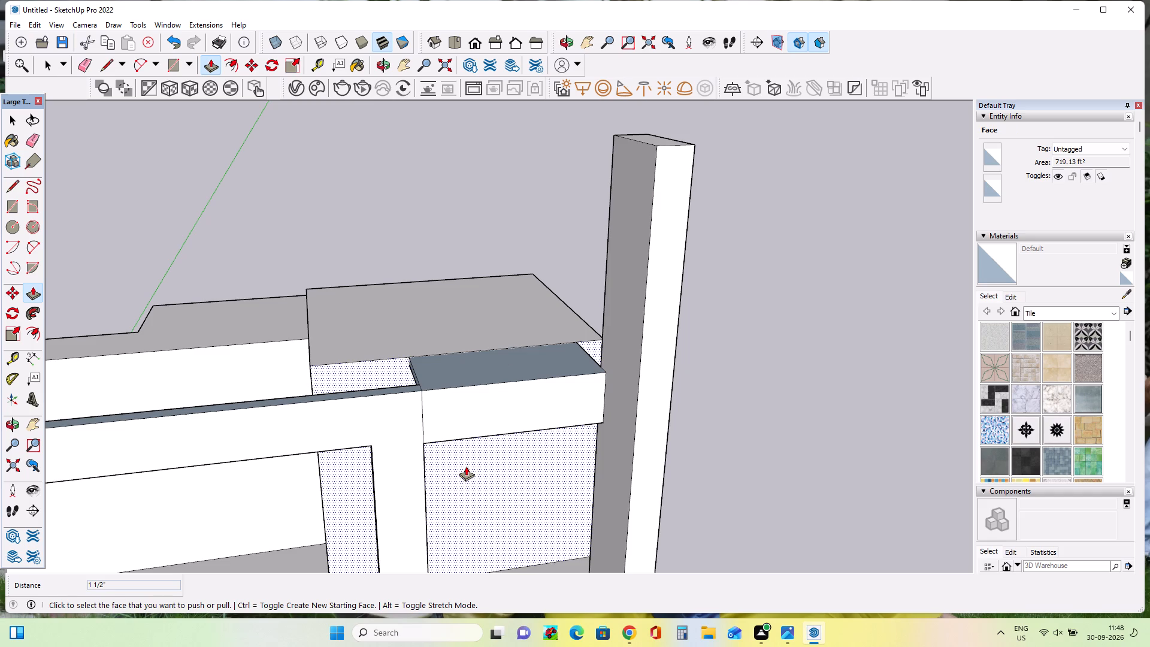
{"action": "left_click", "coordinate": [477, 366]}
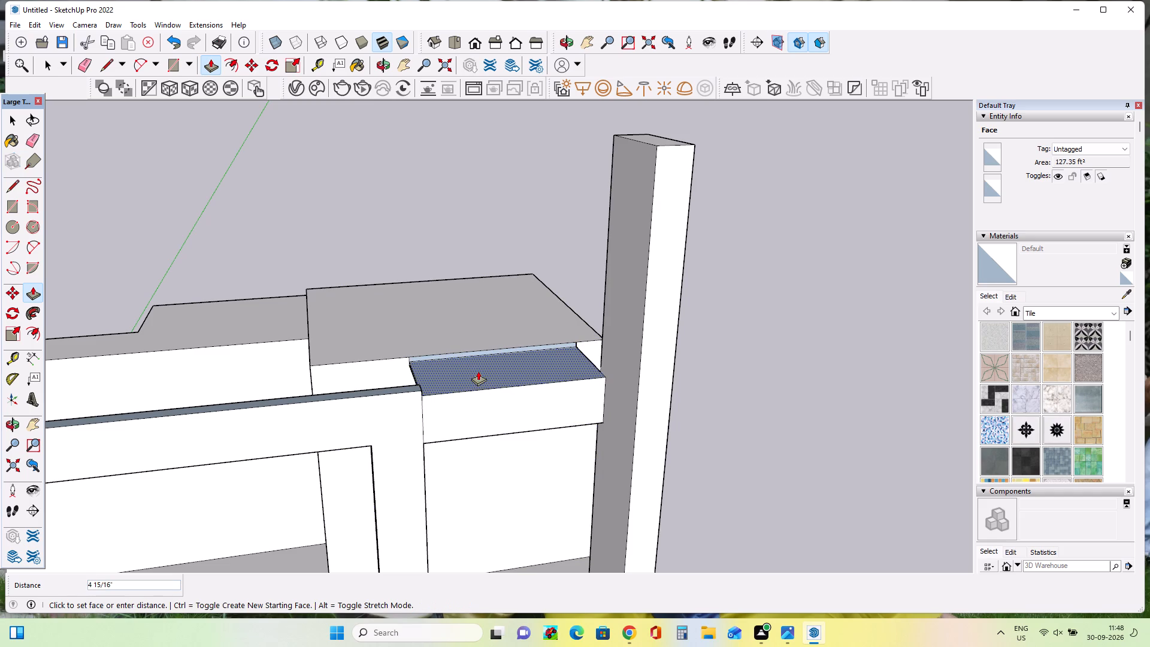
{"action": "left_click", "coordinate": [478, 371]}
Lower the upper rear block's roof face by about 5 11/16", level with the roof slab.
{"action": "middle_click_drag", "start_coordinate": [500, 376], "coordinate": [492, 338]}
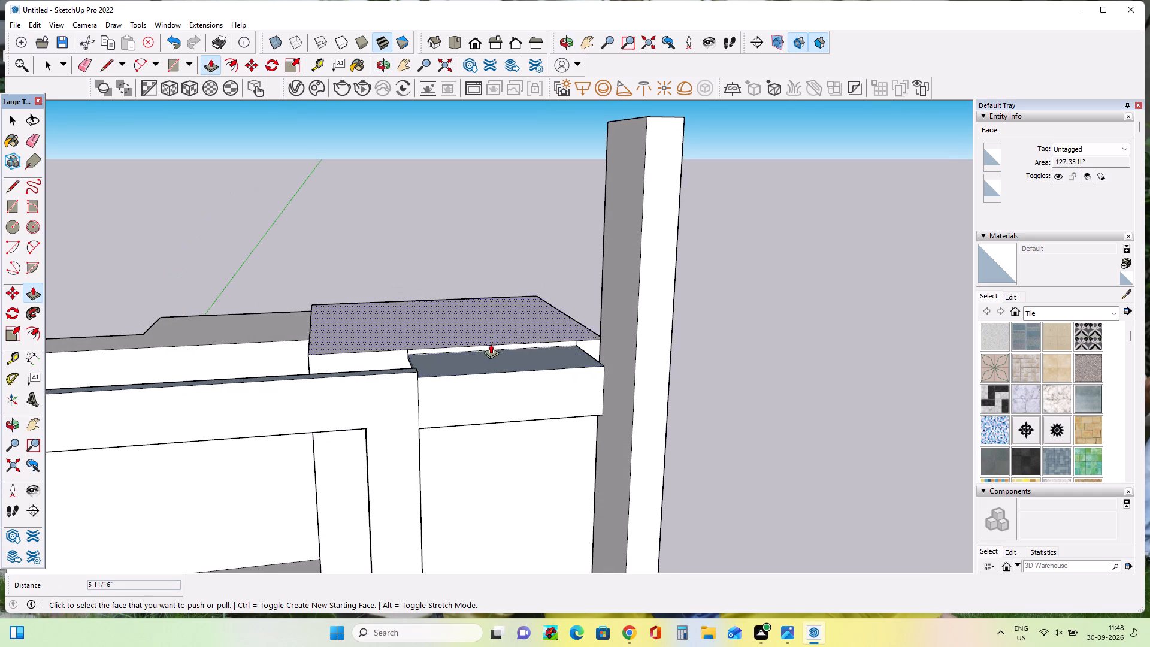
{"action": "middle_click_drag", "start_coordinate": [491, 347], "coordinate": [455, 367]}
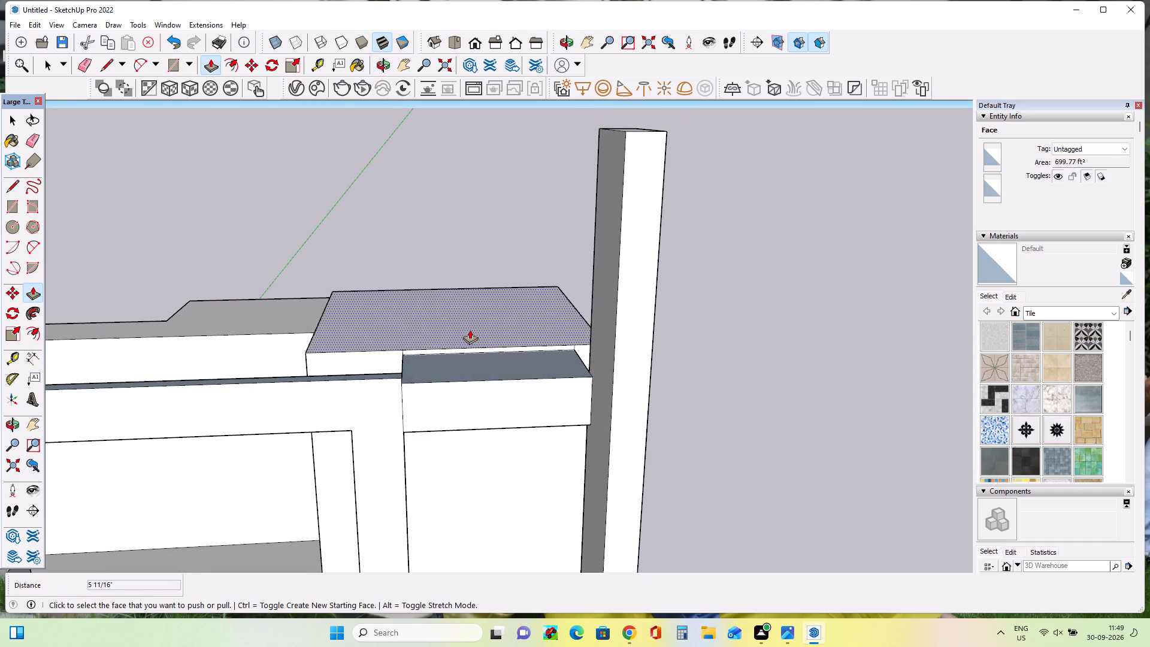
{"action": "left_click", "coordinate": [470, 329]}
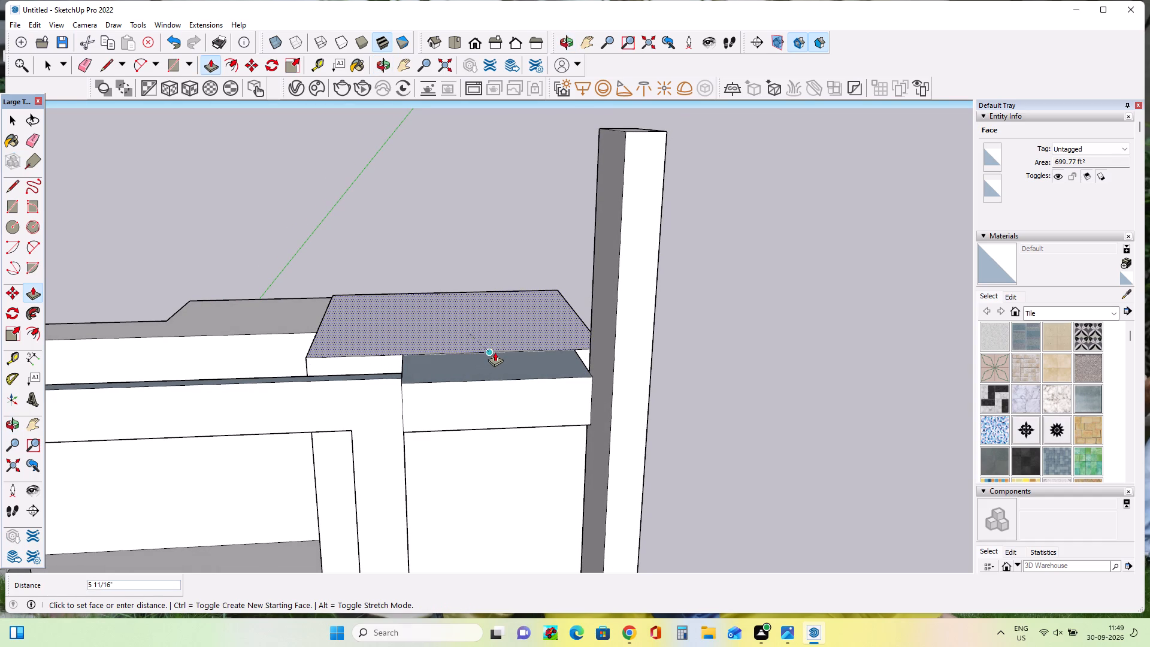
{"action": "left_click", "coordinate": [495, 352]}
Extend the upper block's narrow side wall behind the frame post outward about 2' 2 15/16", away from the tall pillar.
{"action": "middle_click_drag", "start_coordinate": [442, 360], "coordinate": [464, 331]}
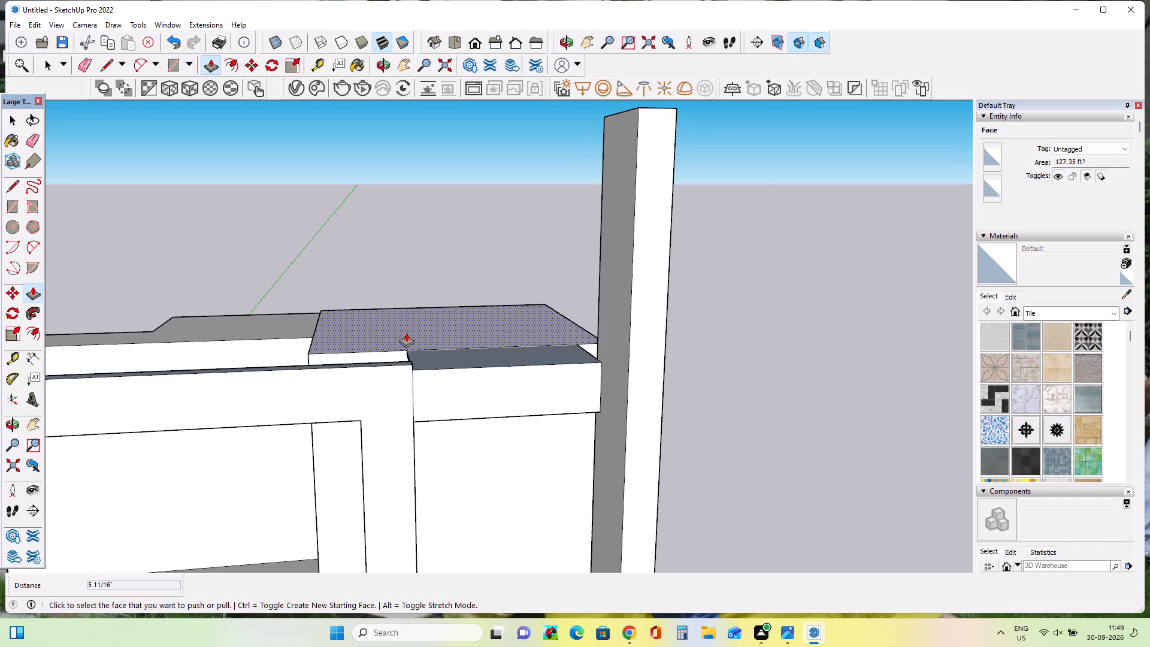
{"action": "scroll", "coordinate": [406, 332], "scroll_direction": "up", "scroll_amount": 2}
{"action": "middle_click_drag", "start_coordinate": [464, 407], "coordinate": [457, 390]}
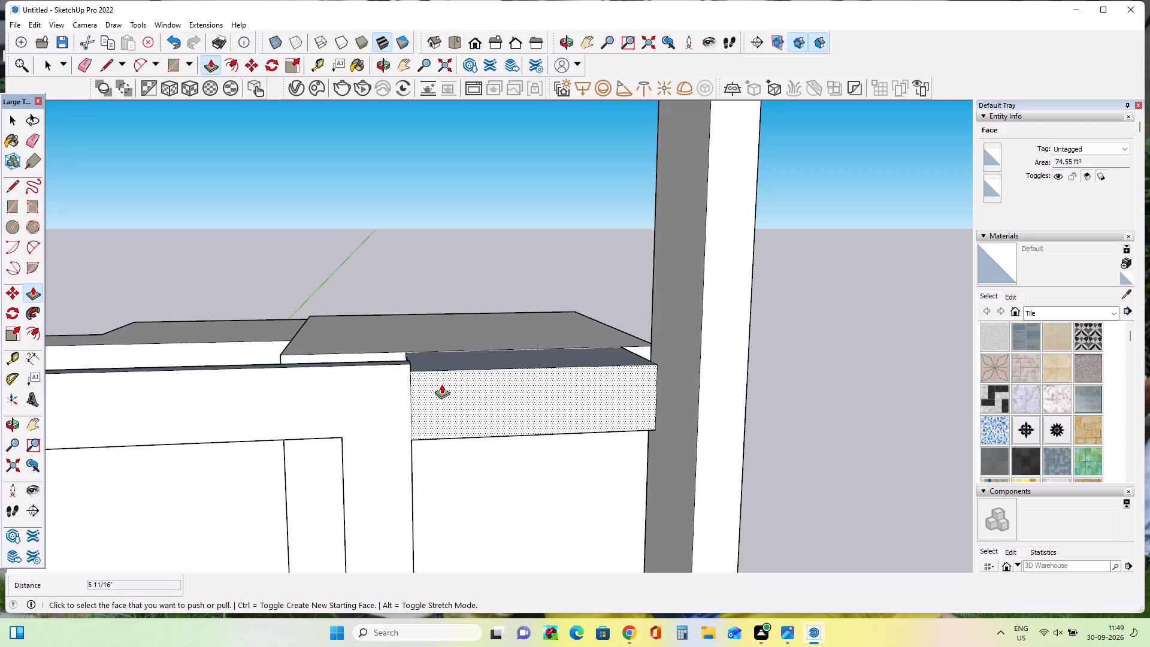
{"action": "scroll", "coordinate": [340, 519], "scroll_direction": "down", "scroll_amount": 8}
{"action": "middle_click_drag", "start_coordinate": [285, 507], "coordinate": [343, 407]}
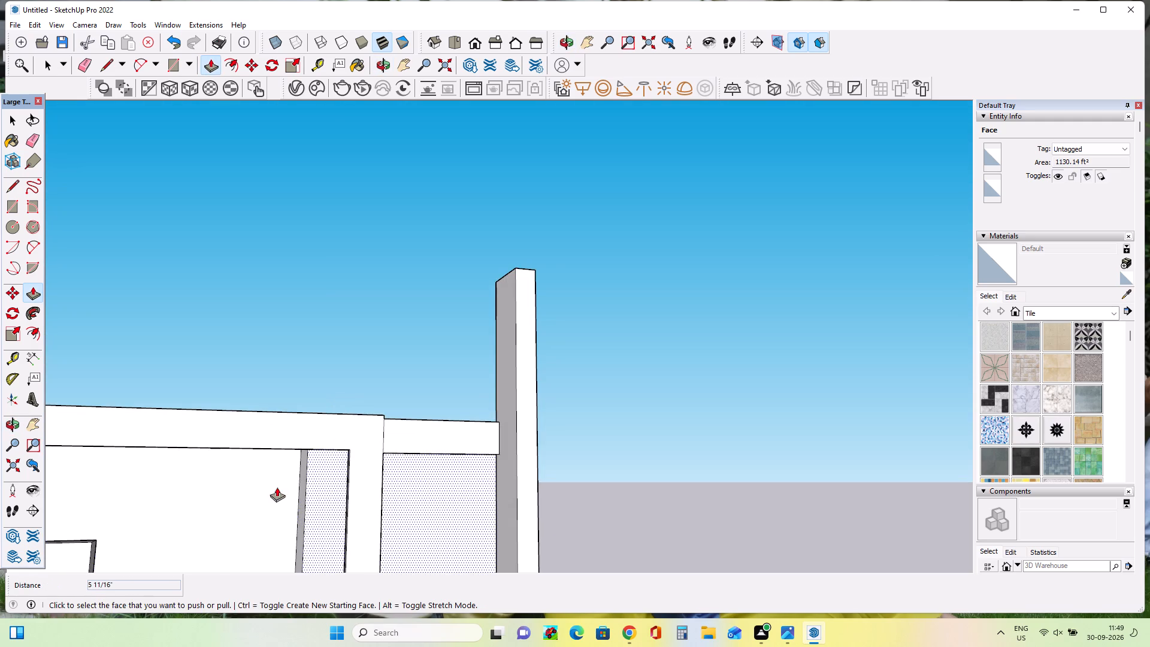
{"action": "scroll", "coordinate": [299, 473], "scroll_direction": "down", "scroll_amount": 8}
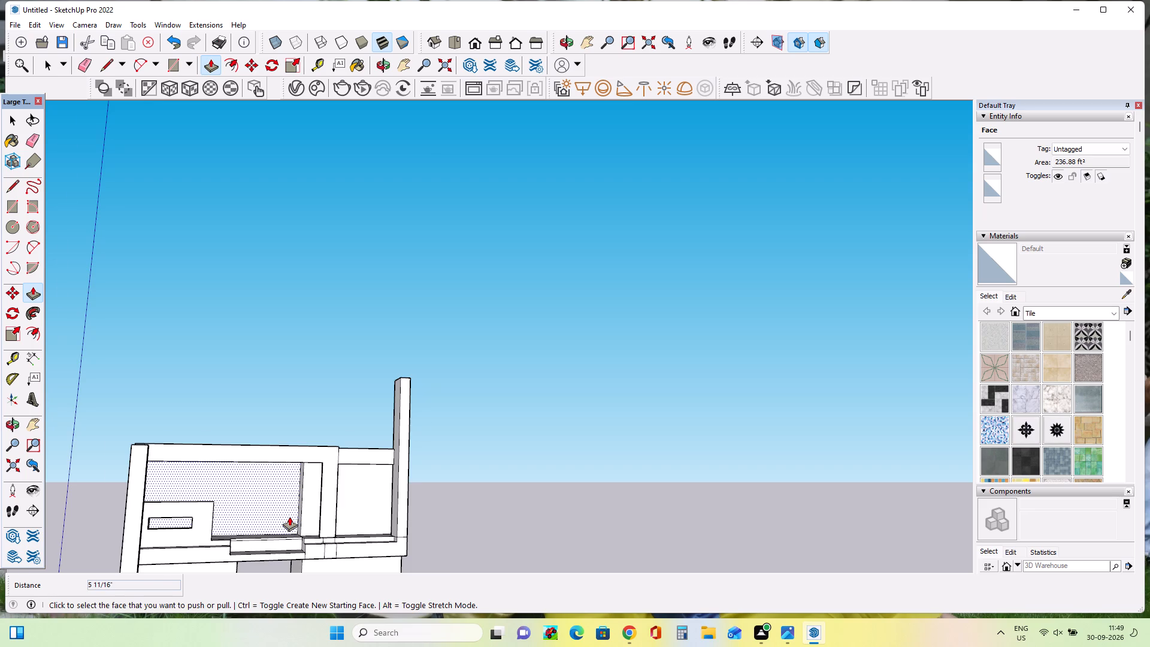
{"action": "scroll", "coordinate": [289, 516], "scroll_direction": "up", "scroll_amount": 7}
{"action": "middle_click_drag", "start_coordinate": [304, 512], "coordinate": [328, 522]}
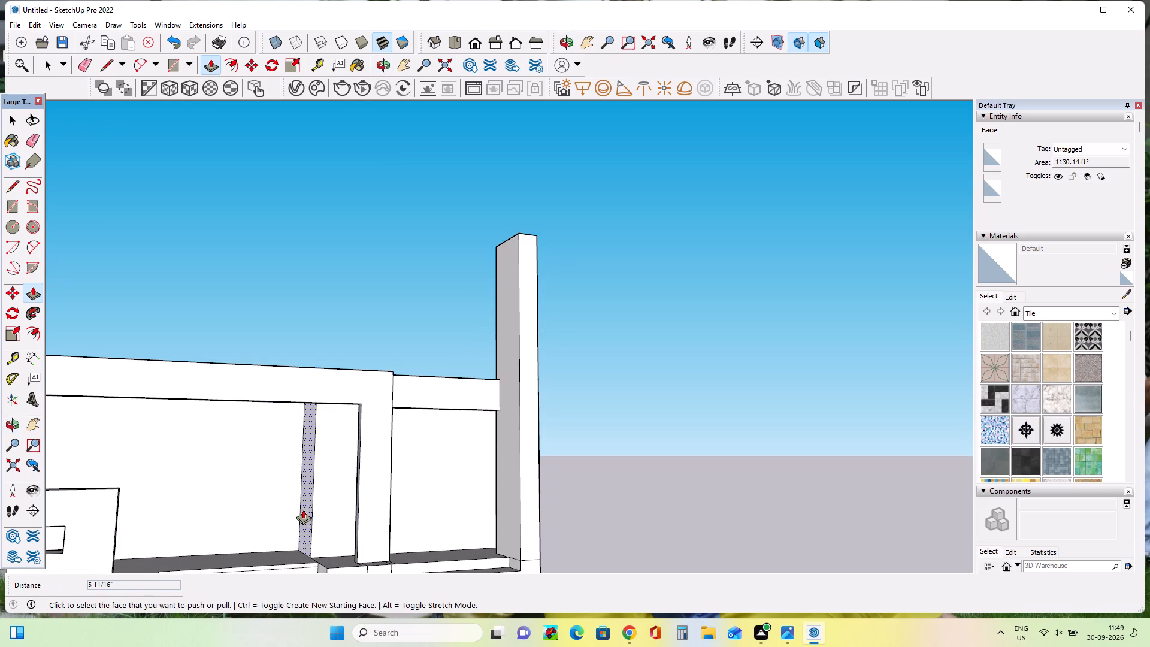
{"action": "left_click", "coordinate": [303, 509]}
{"action": "left_click", "coordinate": [287, 517]}
Extrude the tall pillar's rear face back about 6' 5 11/16" to the upper block's front wall.
{"action": "scroll", "coordinate": [378, 507], "scroll_direction": "down", "scroll_amount": 4}
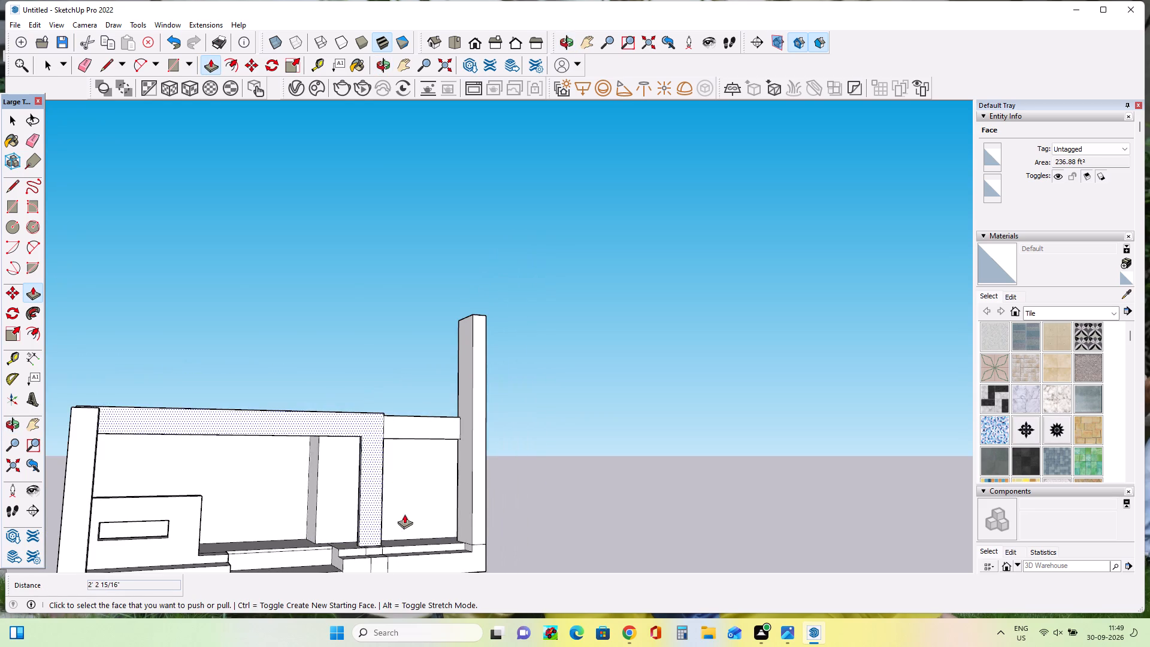
{"action": "middle_click_drag", "start_coordinate": [404, 514], "coordinate": [317, 560]}
{"action": "scroll", "coordinate": [404, 514], "scroll_direction": "down", "scroll_amount": 1}
{"action": "middle_click_drag", "start_coordinate": [445, 481], "coordinate": [447, 504]}
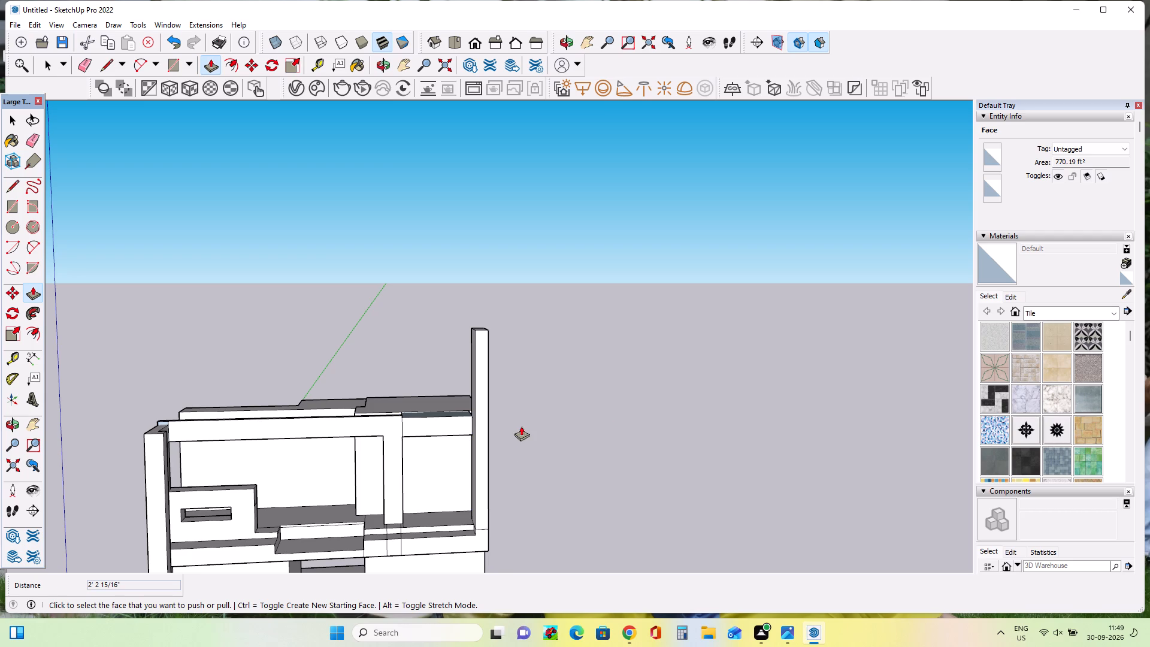
{"action": "middle_click_drag", "start_coordinate": [520, 424], "coordinate": [531, 439]}
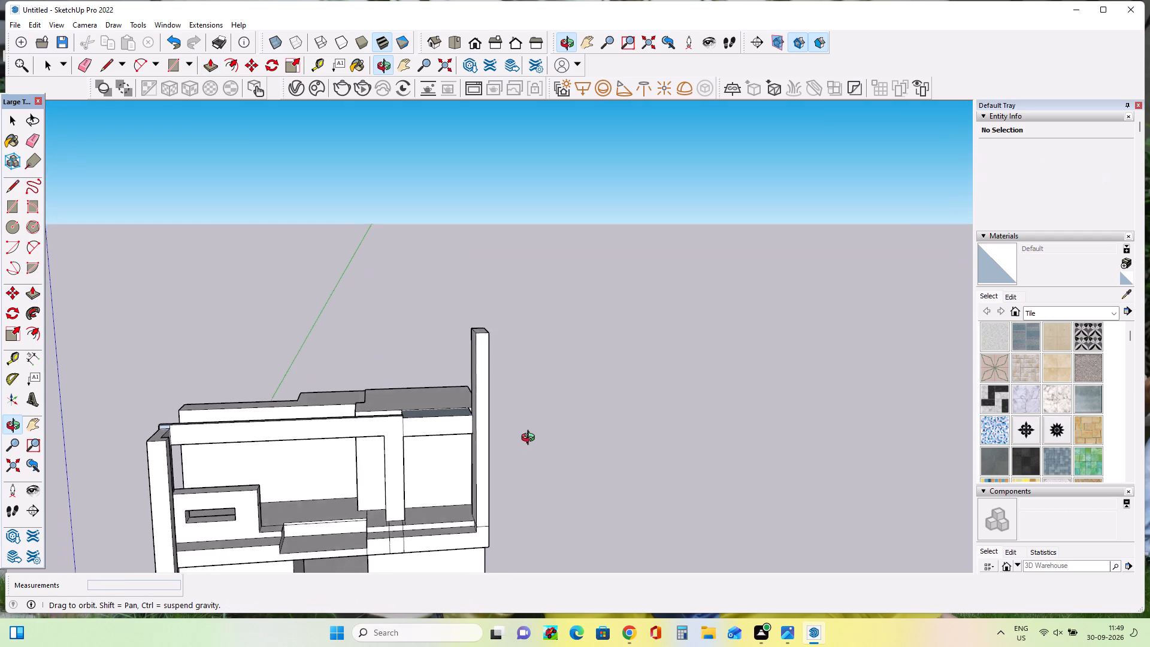
{"action": "middle_click_drag", "start_coordinate": [531, 439], "coordinate": [535, 434]}
{"action": "scroll", "coordinate": [473, 416], "scroll_direction": "up", "scroll_amount": 7}
{"action": "middle_click_drag", "start_coordinate": [619, 423], "coordinate": [311, 469]}
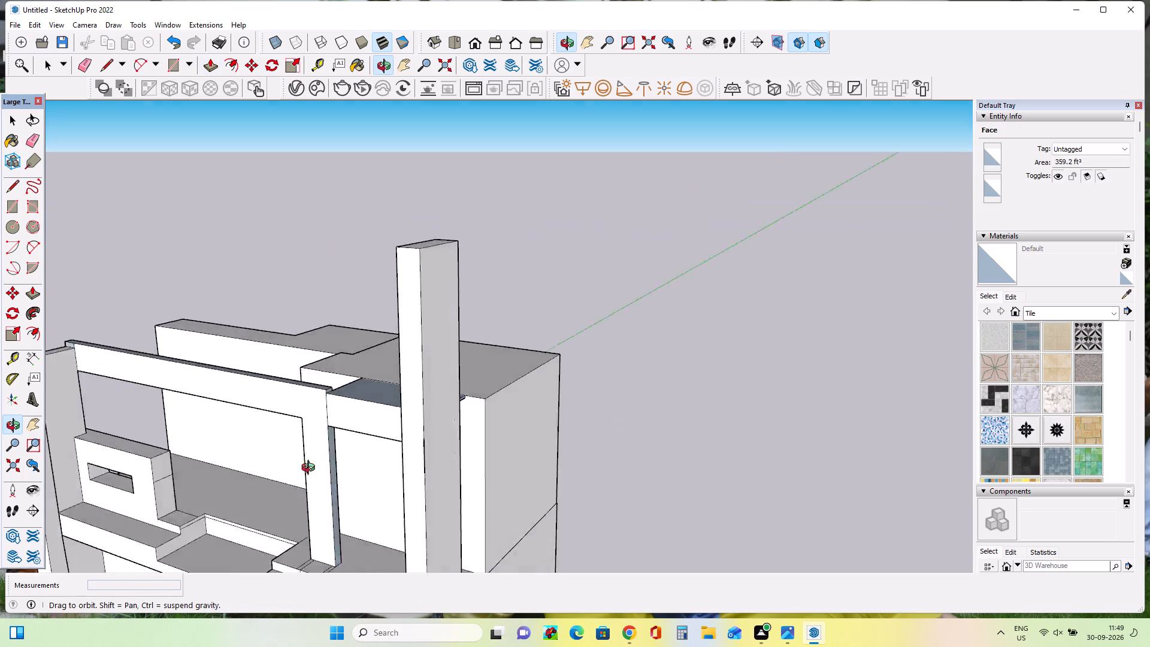
{"action": "middle_click_drag", "start_coordinate": [311, 469], "coordinate": [242, 473]}
{"action": "middle_click_drag", "start_coordinate": [515, 353], "coordinate": [192, 419]}
{"action": "left_click", "coordinate": [235, 341]}
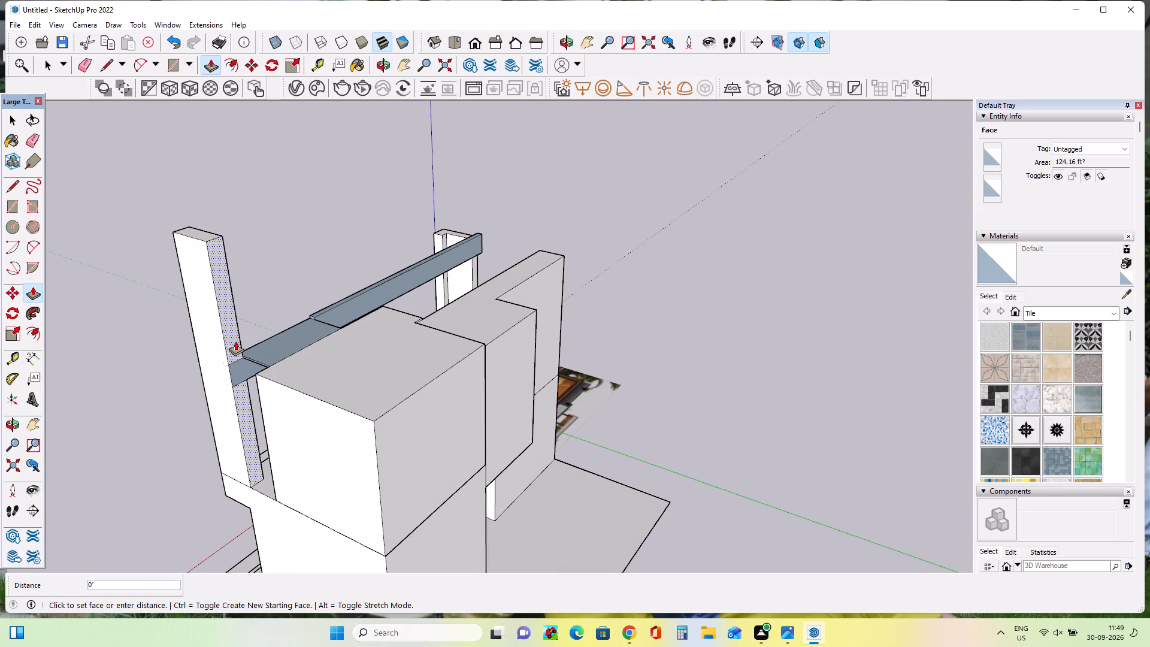
{"action": "left_click", "coordinate": [279, 373]}
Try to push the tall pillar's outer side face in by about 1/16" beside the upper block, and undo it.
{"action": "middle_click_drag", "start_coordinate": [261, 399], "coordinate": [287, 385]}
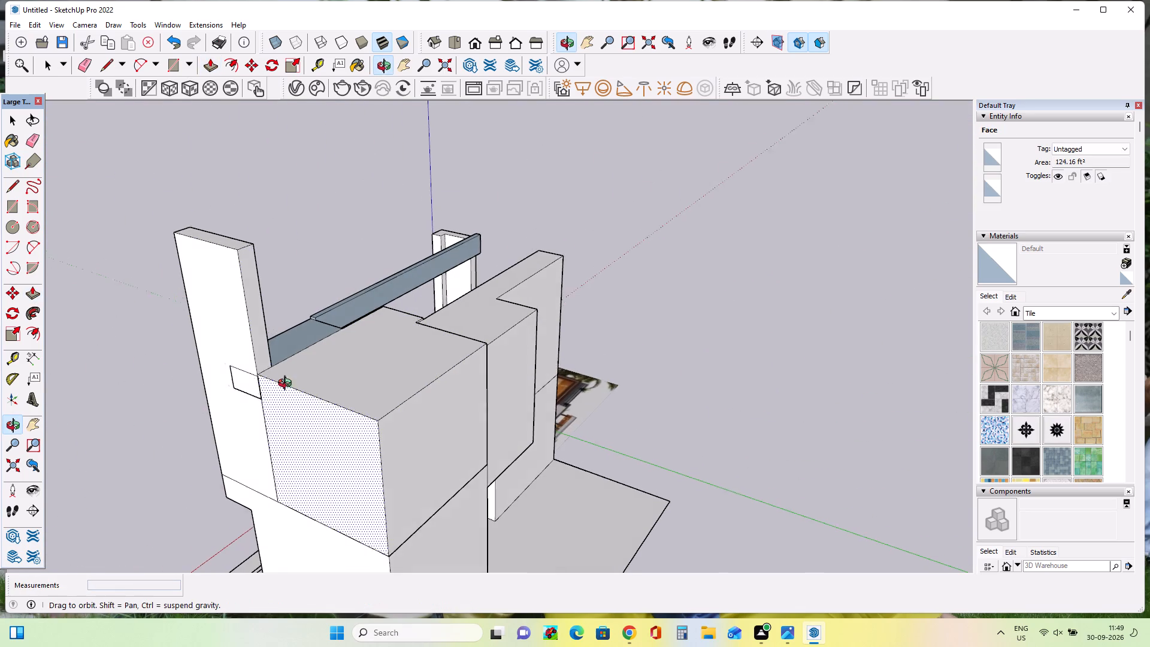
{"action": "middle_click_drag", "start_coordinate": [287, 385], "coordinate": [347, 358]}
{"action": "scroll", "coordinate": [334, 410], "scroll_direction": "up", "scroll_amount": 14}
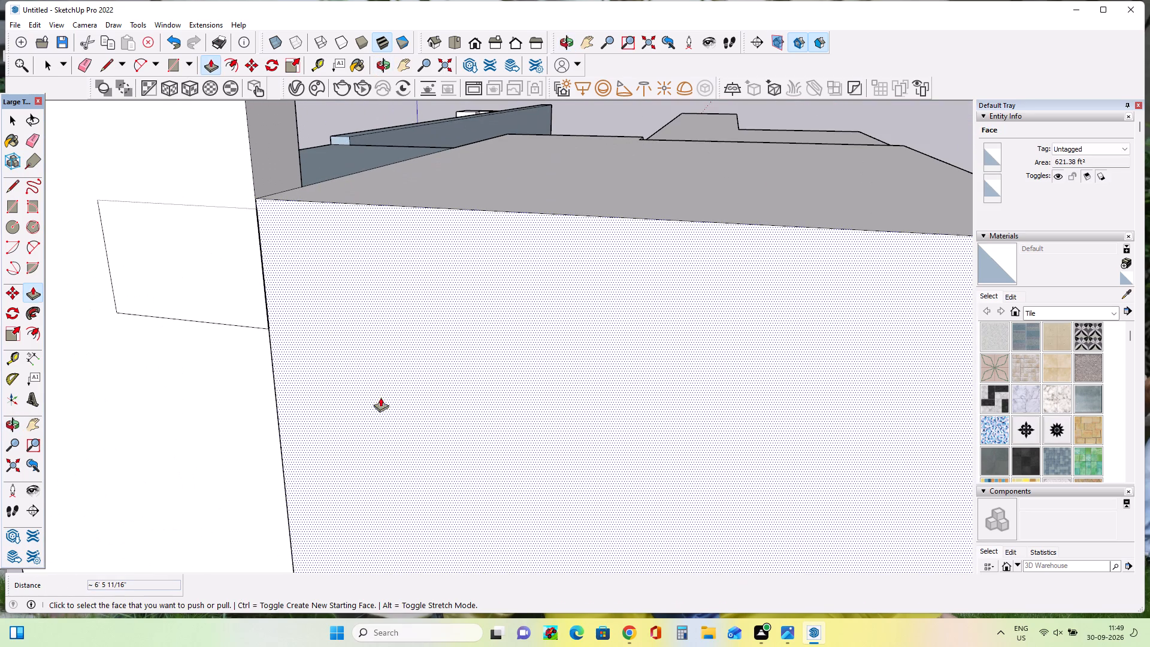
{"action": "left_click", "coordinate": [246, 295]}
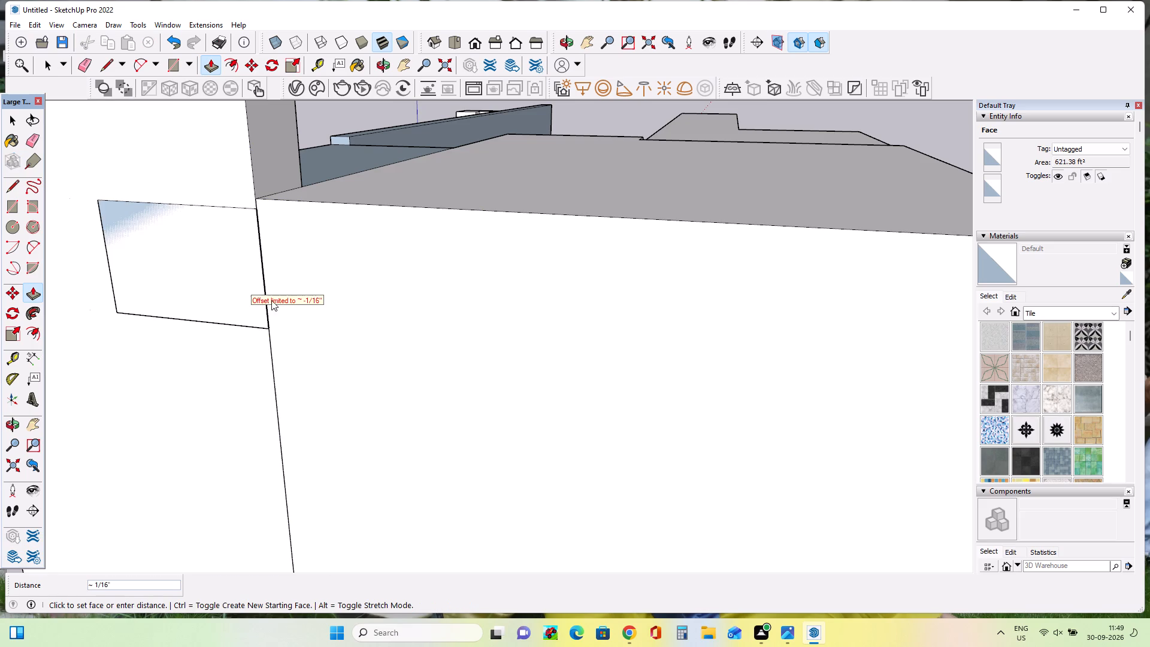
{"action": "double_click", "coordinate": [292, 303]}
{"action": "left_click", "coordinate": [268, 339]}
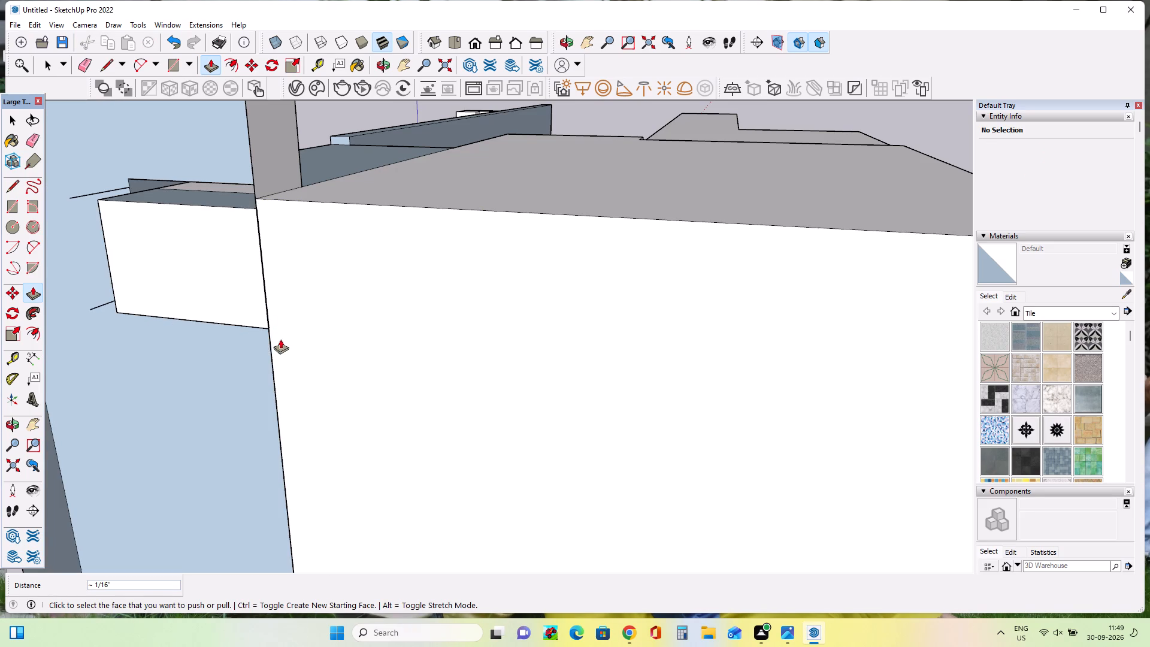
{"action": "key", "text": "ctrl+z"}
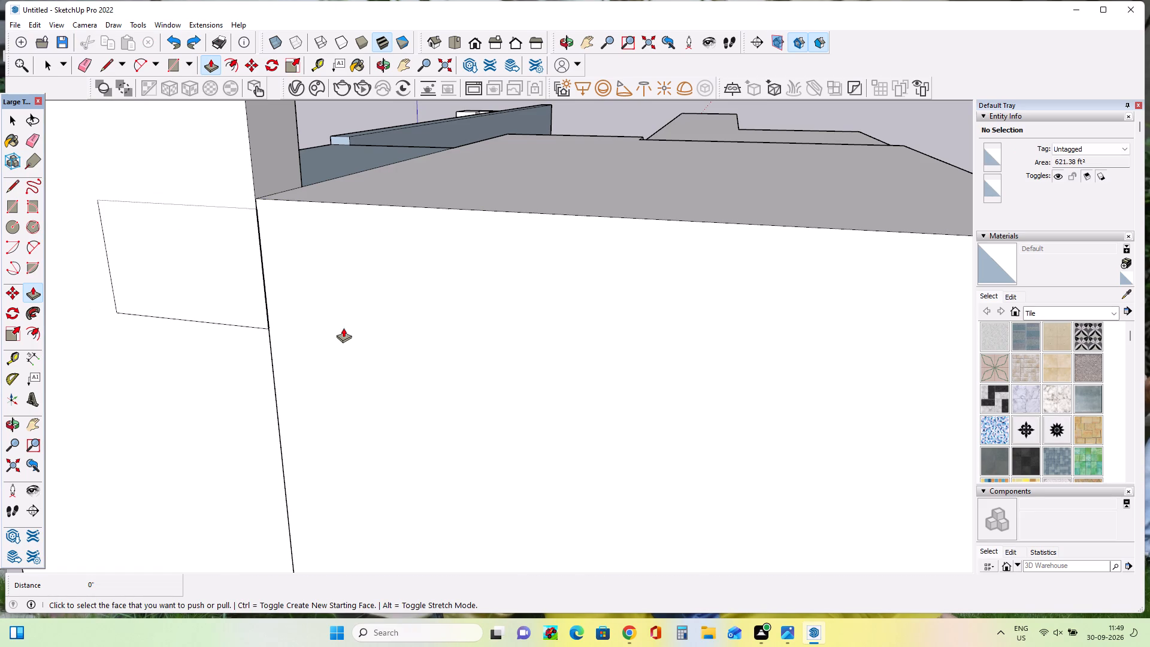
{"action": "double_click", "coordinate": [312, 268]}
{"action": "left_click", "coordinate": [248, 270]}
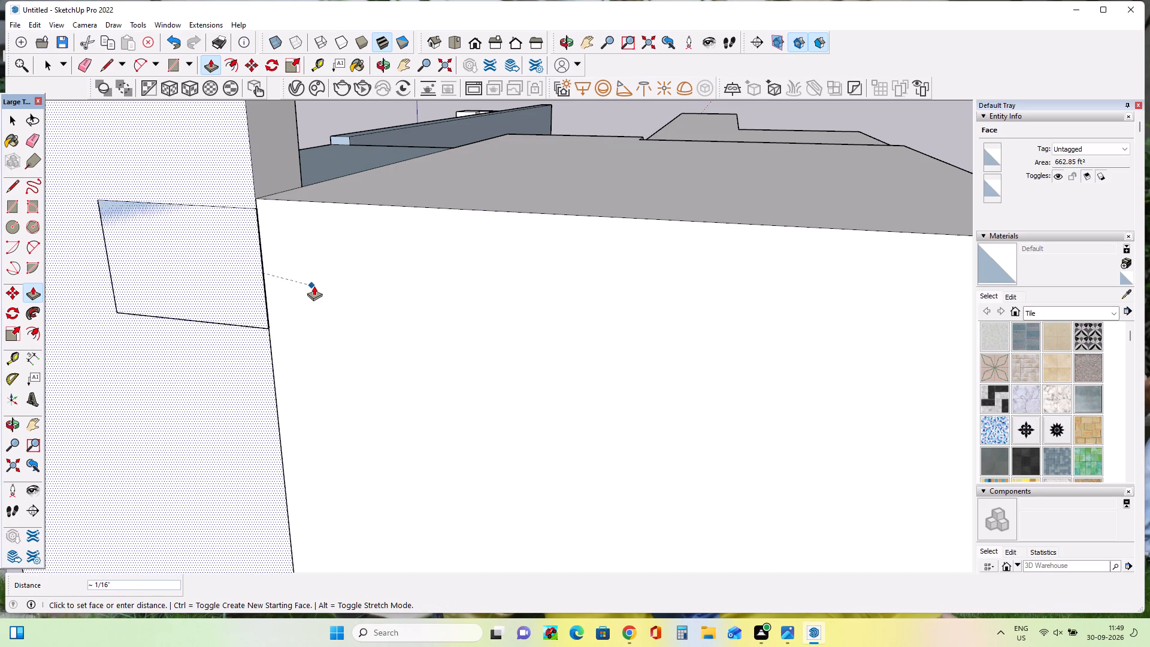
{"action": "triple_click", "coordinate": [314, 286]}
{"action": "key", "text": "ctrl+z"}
Offset the upper block's outer side face about 1/2" with Push/Pull to make it flush with the tall pillar's side.
{"action": "left_click", "coordinate": [307, 285], "text": "ctrl"}
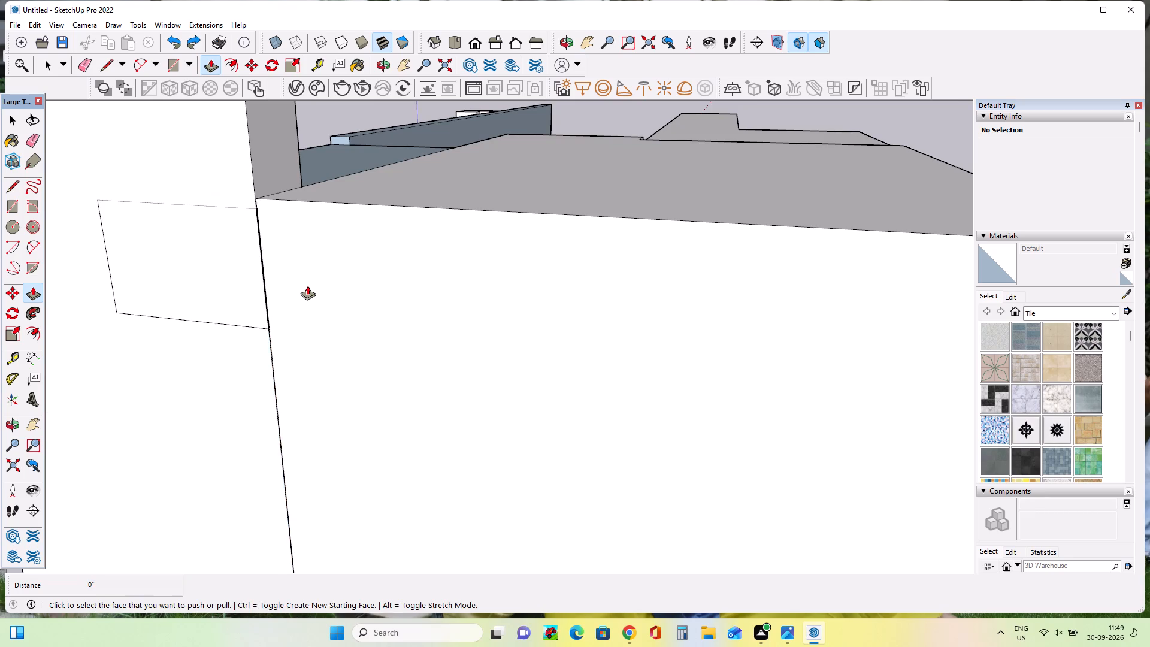
{"action": "left_click", "coordinate": [188, 347]}
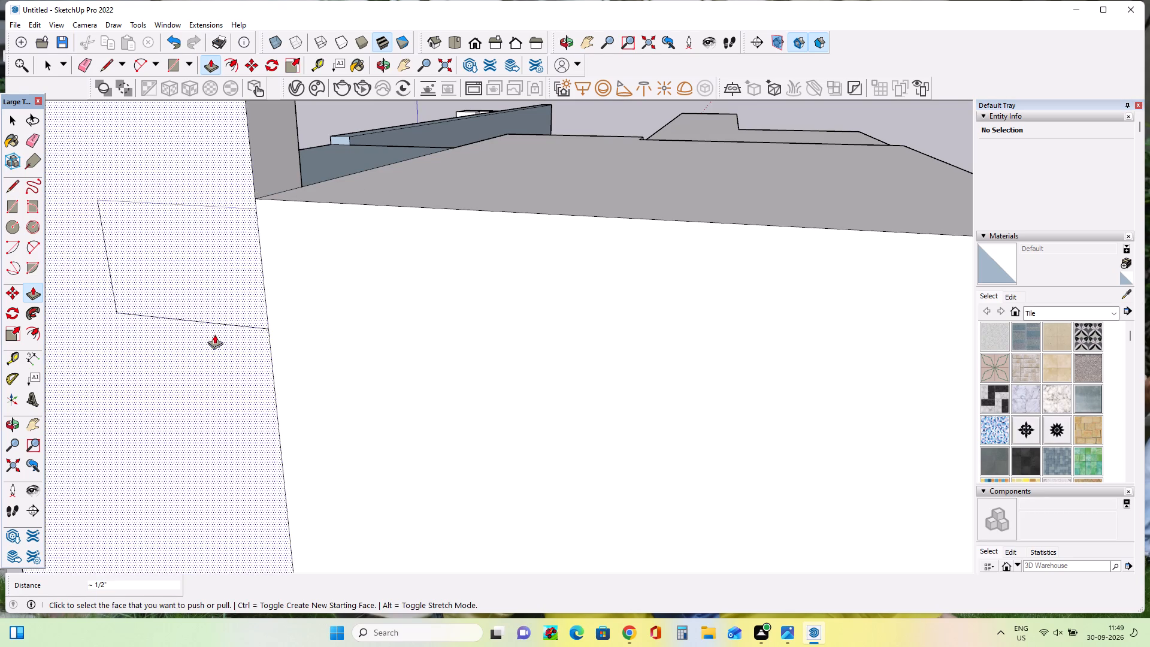
Erase the three leftover rectangle edges on the tall pillar's outer side face.
{"action": "left_click", "coordinate": [35, 144]}
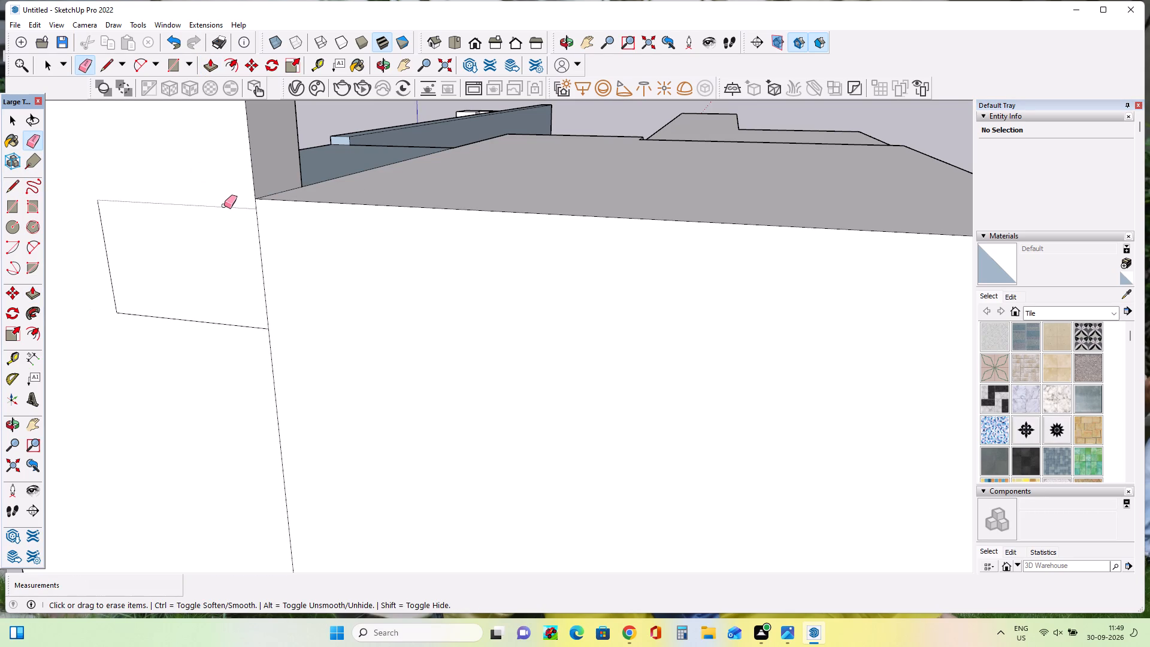
{"action": "left_click", "coordinate": [224, 205]}
{"action": "left_click", "coordinate": [109, 254]}
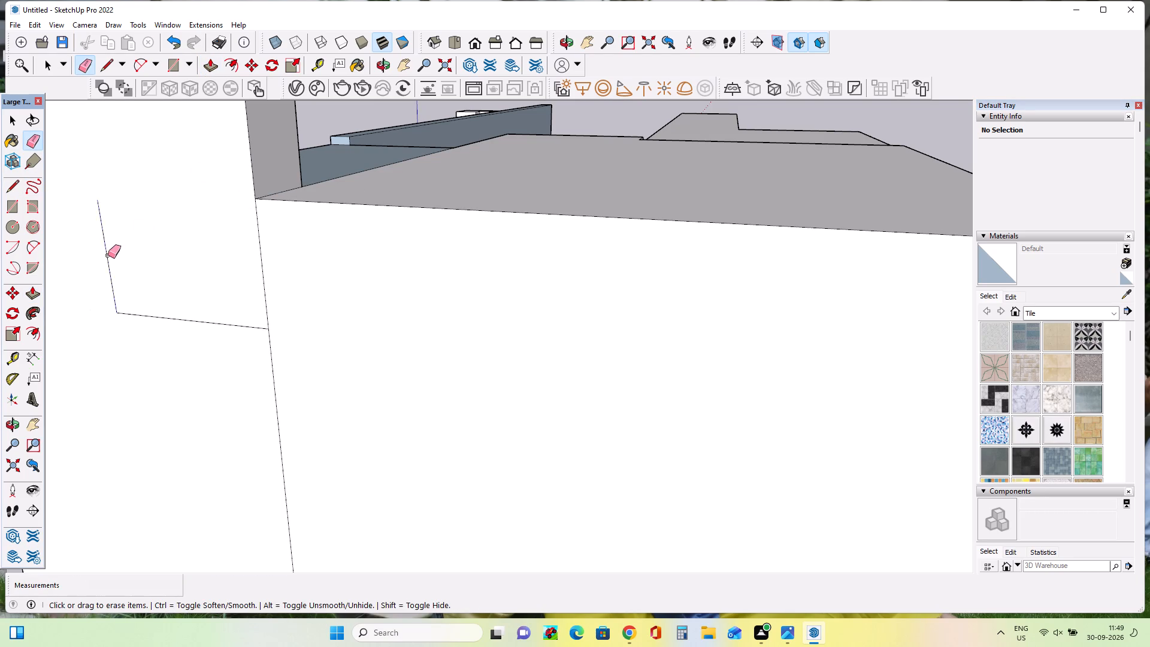
{"action": "left_click", "coordinate": [108, 255]}
{"action": "left_click", "coordinate": [152, 318]}
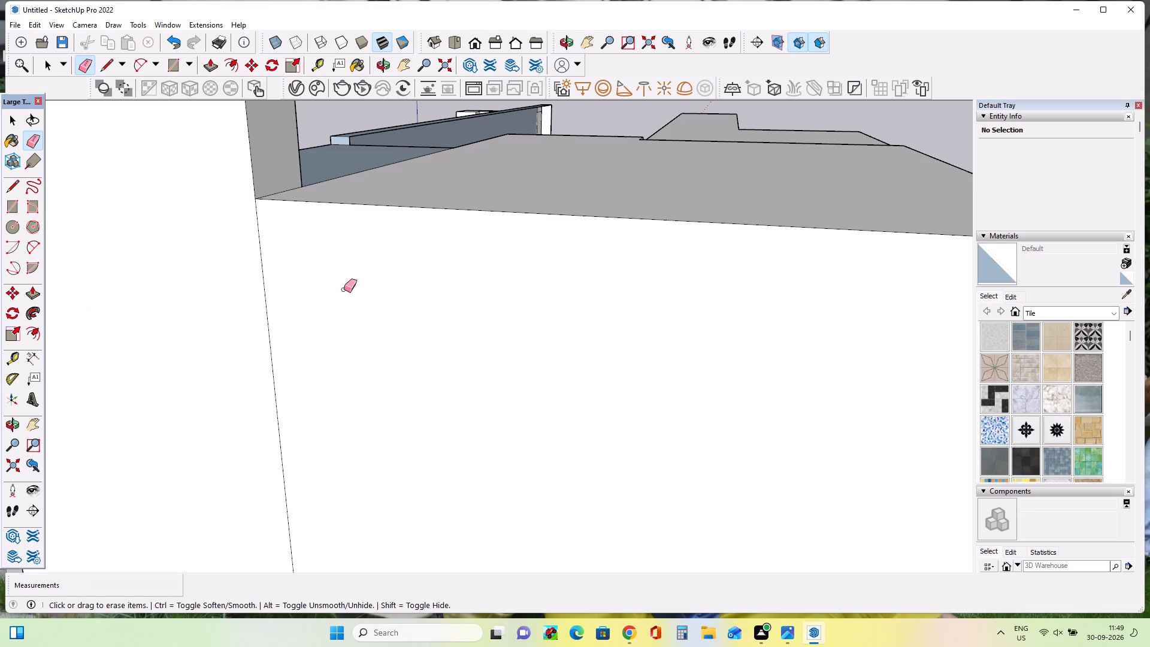
Examine the extended pillar, roof slab and upper block from the side, from above and from the front.
{"action": "middle_click_drag", "start_coordinate": [344, 289], "coordinate": [243, 373]}
{"action": "scroll", "coordinate": [243, 373], "scroll_direction": "down", "scroll_amount": 4}
{"action": "scroll", "coordinate": [378, 309], "scroll_direction": "down", "scroll_amount": 4}
{"action": "middle_click_drag", "start_coordinate": [437, 288], "coordinate": [413, 237]}
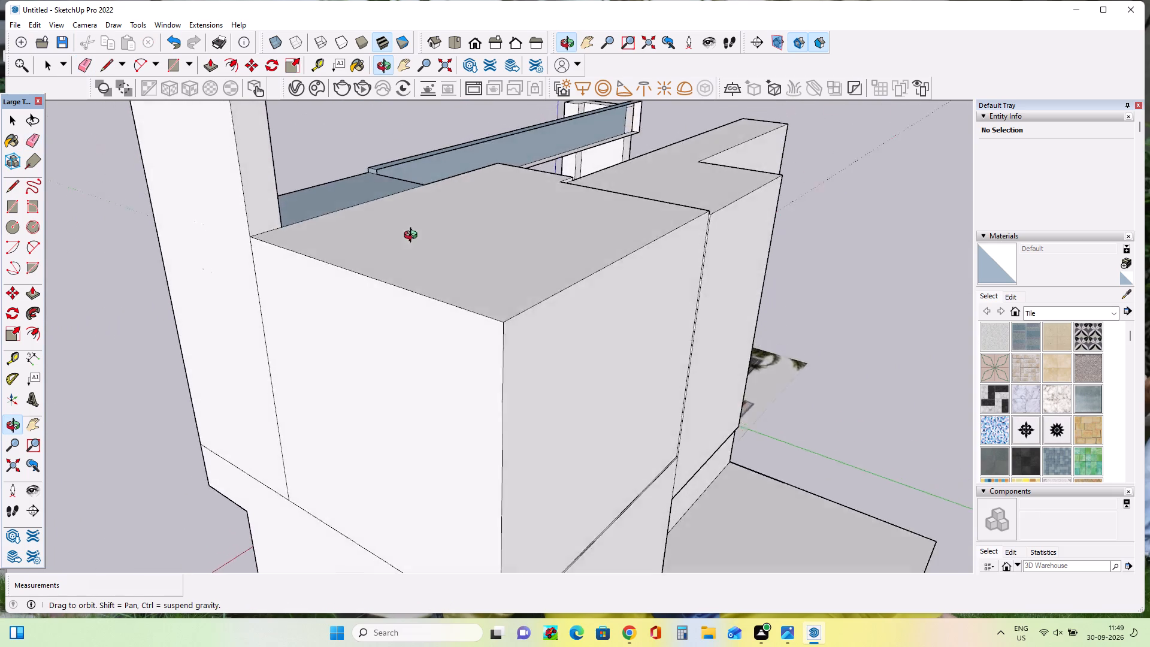
{"action": "middle_click_drag", "start_coordinate": [413, 237], "coordinate": [538, 368]}
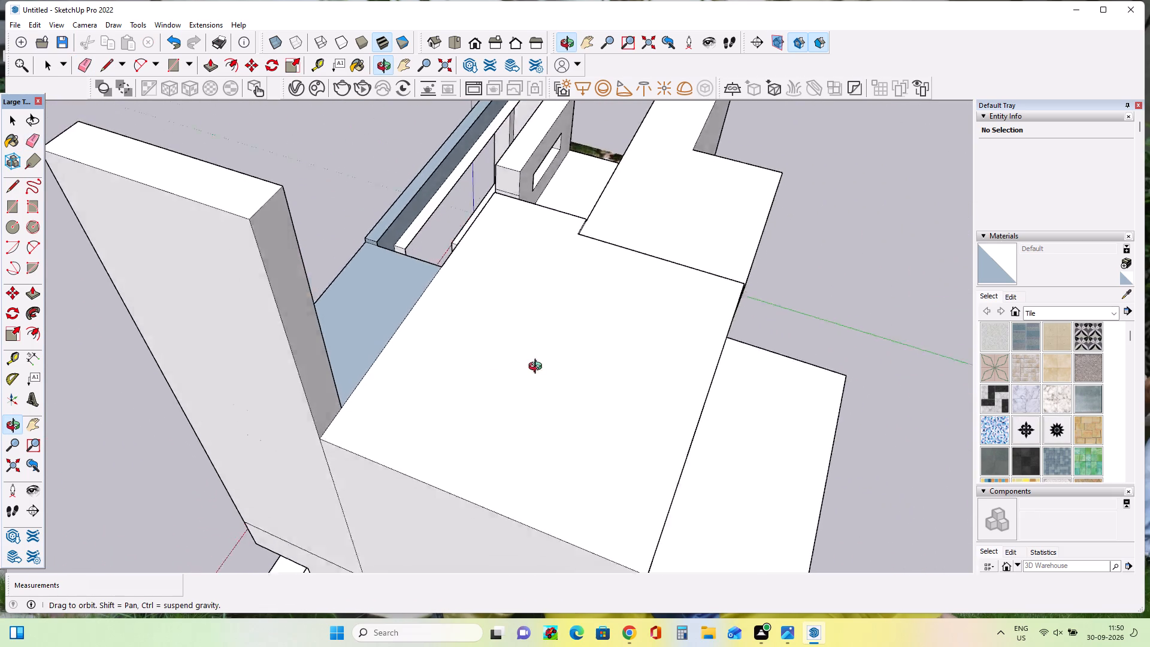
{"action": "middle_click_drag", "start_coordinate": [538, 368], "coordinate": [586, 367]}
{"action": "middle_click_drag", "start_coordinate": [294, 364], "coordinate": [669, 305]}
{"action": "middle_click", "coordinate": [676, 299]}
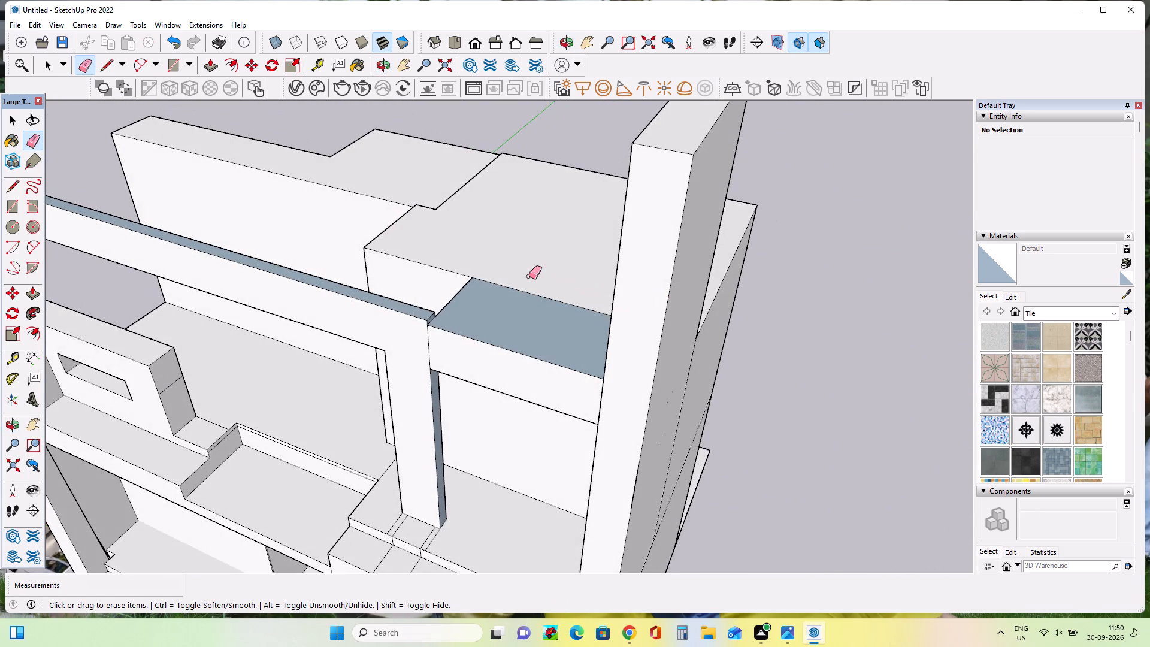
{"action": "scroll", "coordinate": [528, 276], "scroll_direction": "down", "scroll_amount": 4}
{"action": "middle_click_drag", "start_coordinate": [444, 324], "coordinate": [694, 171]}
{"action": "middle_click_drag", "start_coordinate": [520, 264], "coordinate": [520, 264]}
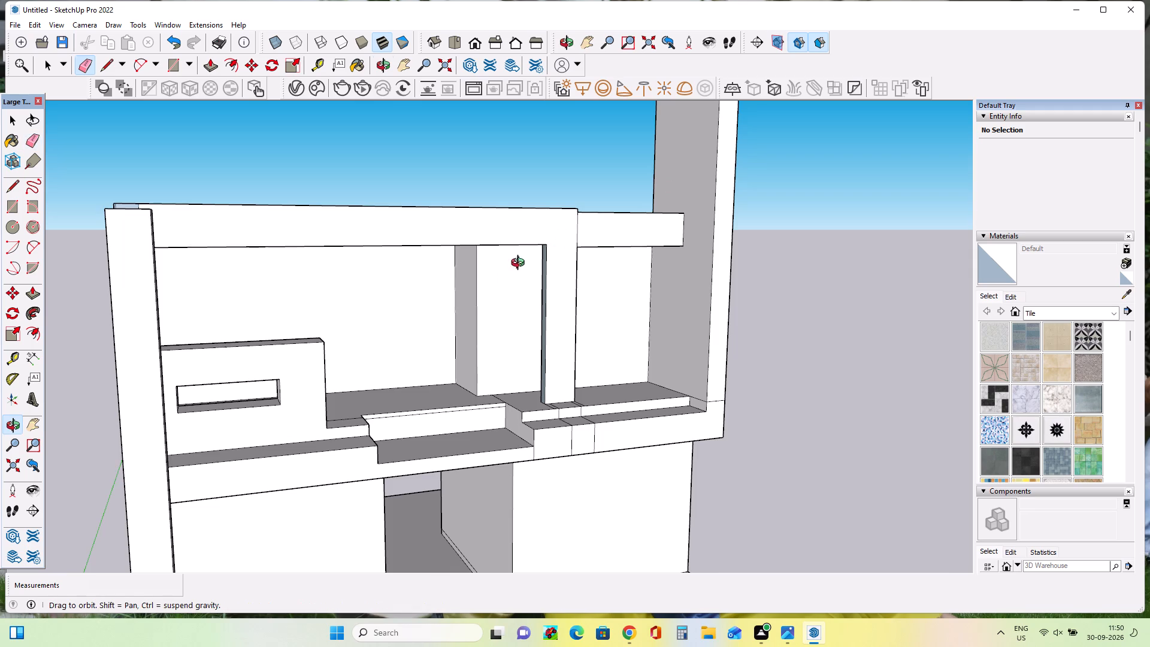
{"action": "middle_click_drag", "start_coordinate": [520, 264], "coordinate": [416, 310]}
{"action": "middle_click", "coordinate": [416, 310]}
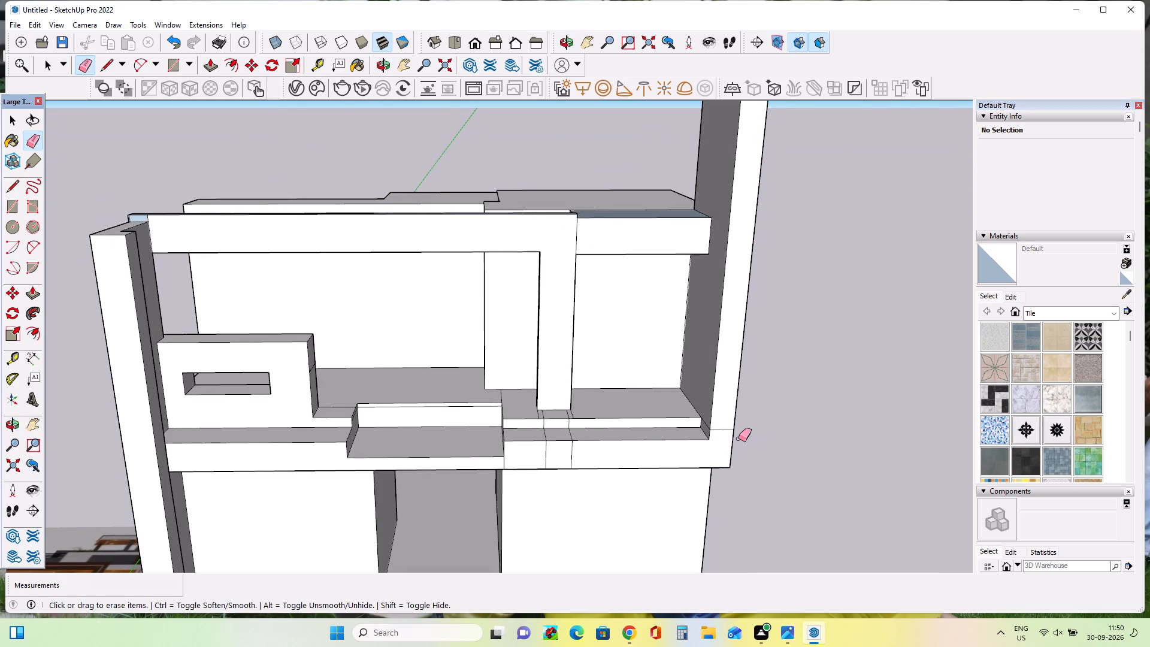
Erase the short leftover edge across the front face at the base of the tall pillar.
{"action": "scroll", "coordinate": [739, 435], "scroll_direction": "up", "scroll_amount": 7}
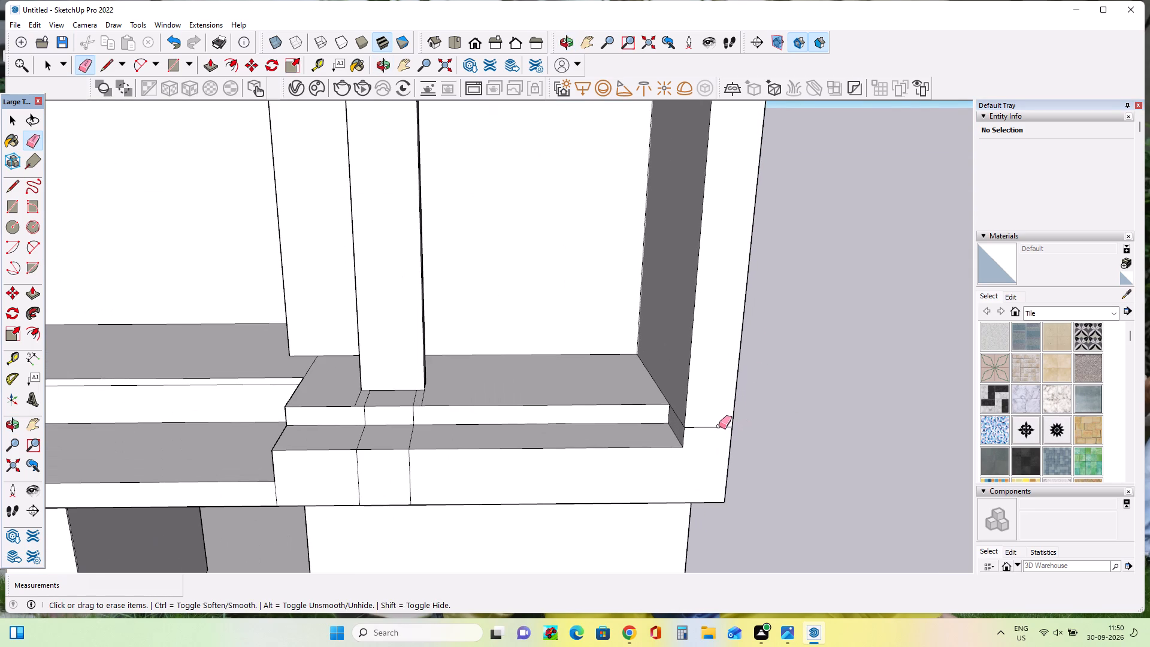
{"action": "double_click", "coordinate": [719, 427]}
{"action": "scroll", "coordinate": [720, 418], "scroll_direction": "down", "scroll_amount": 13}
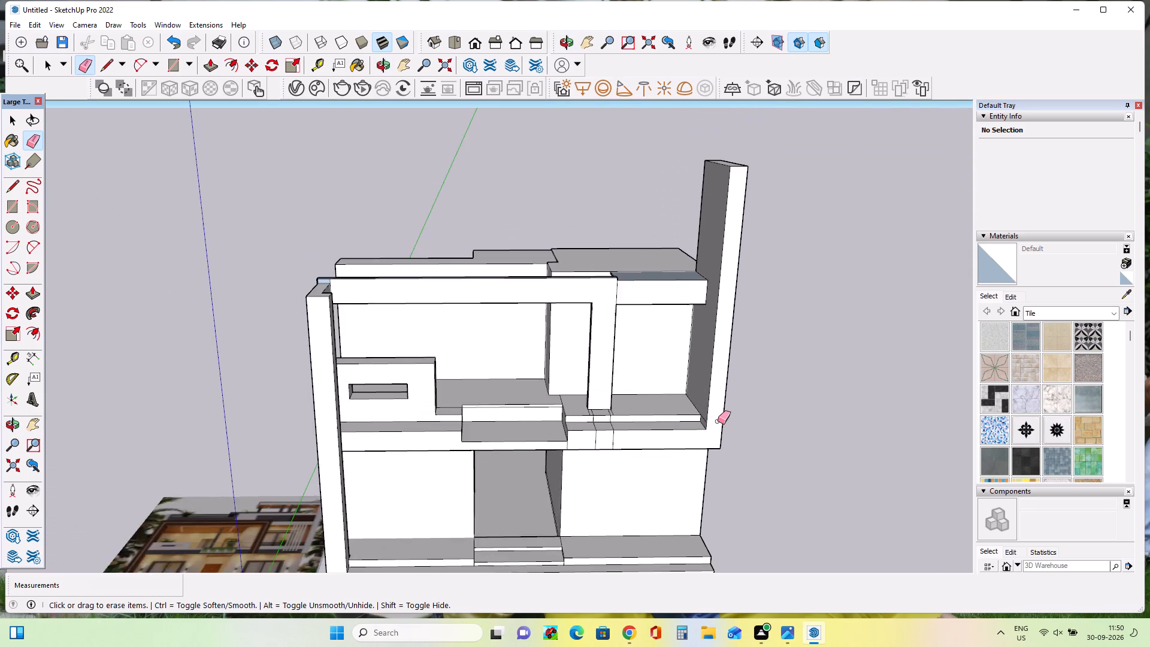
Examine the upper storey, roof slab and tall pillar from the front, from above and at an angle.
{"action": "scroll", "coordinate": [718, 421], "scroll_direction": "down", "scroll_amount": 4}
{"action": "middle_click_drag", "start_coordinate": [700, 407], "coordinate": [670, 341]}
{"action": "scroll", "coordinate": [674, 285], "scroll_direction": "up", "scroll_amount": 3}
{"action": "middle_click_drag", "start_coordinate": [623, 349], "coordinate": [627, 391]}
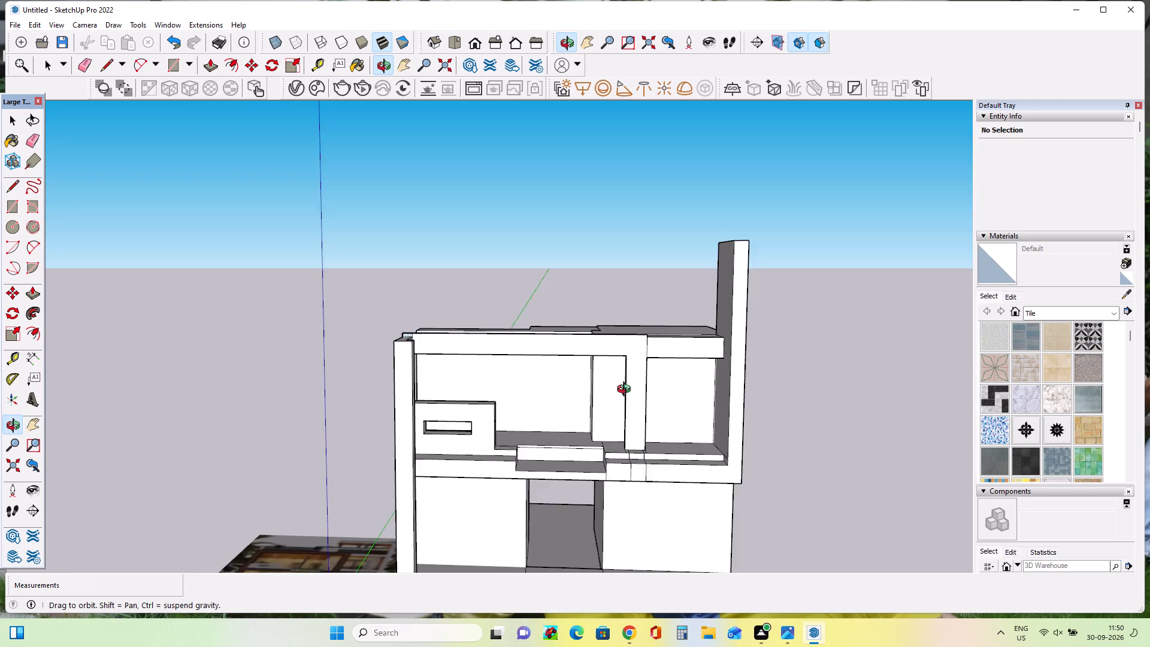
{"action": "middle_click_drag", "start_coordinate": [627, 391], "coordinate": [625, 543]}
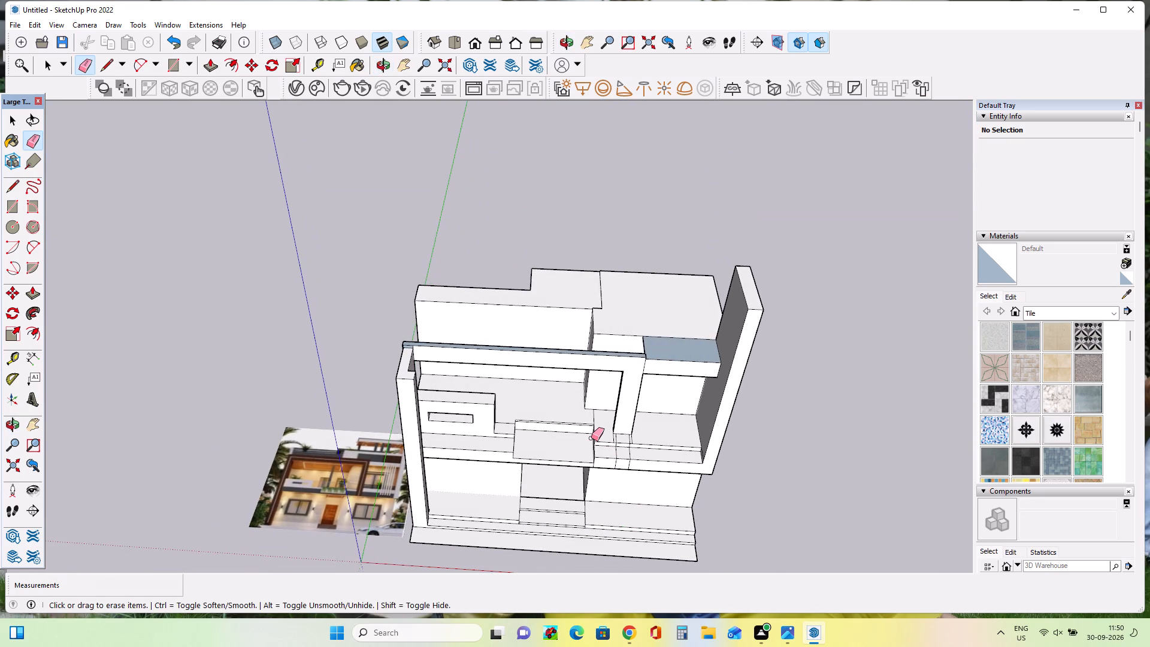
{"action": "middle_click_drag", "start_coordinate": [629, 376], "coordinate": [650, 266]}
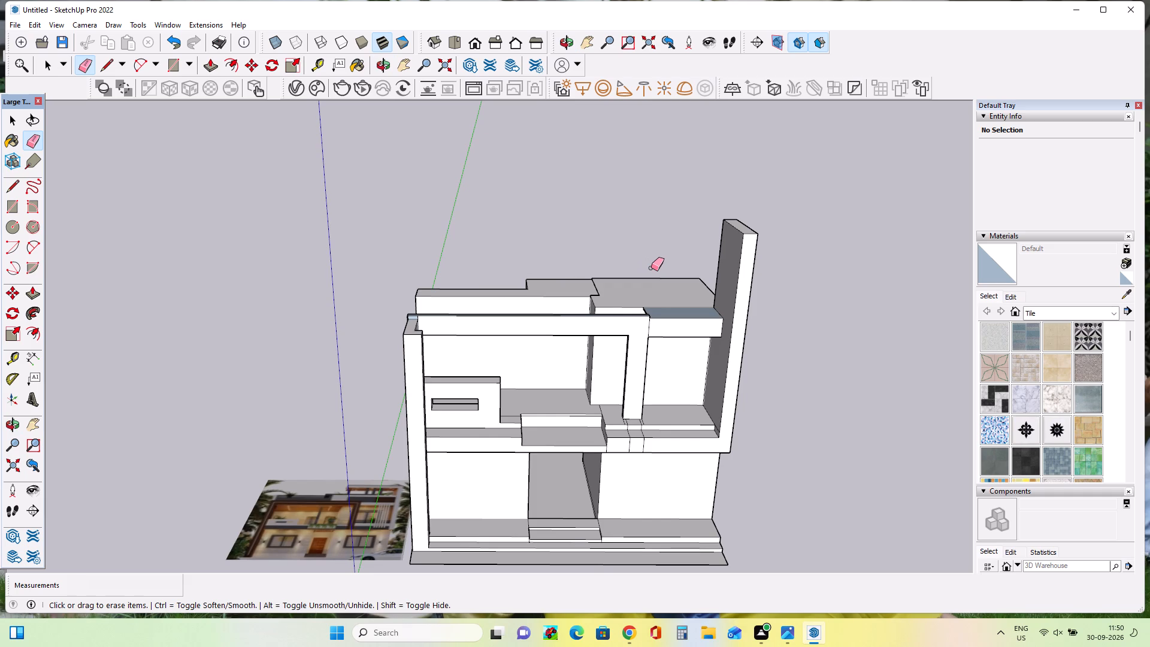
{"action": "middle_click_drag", "start_coordinate": [676, 354], "coordinate": [679, 324]}
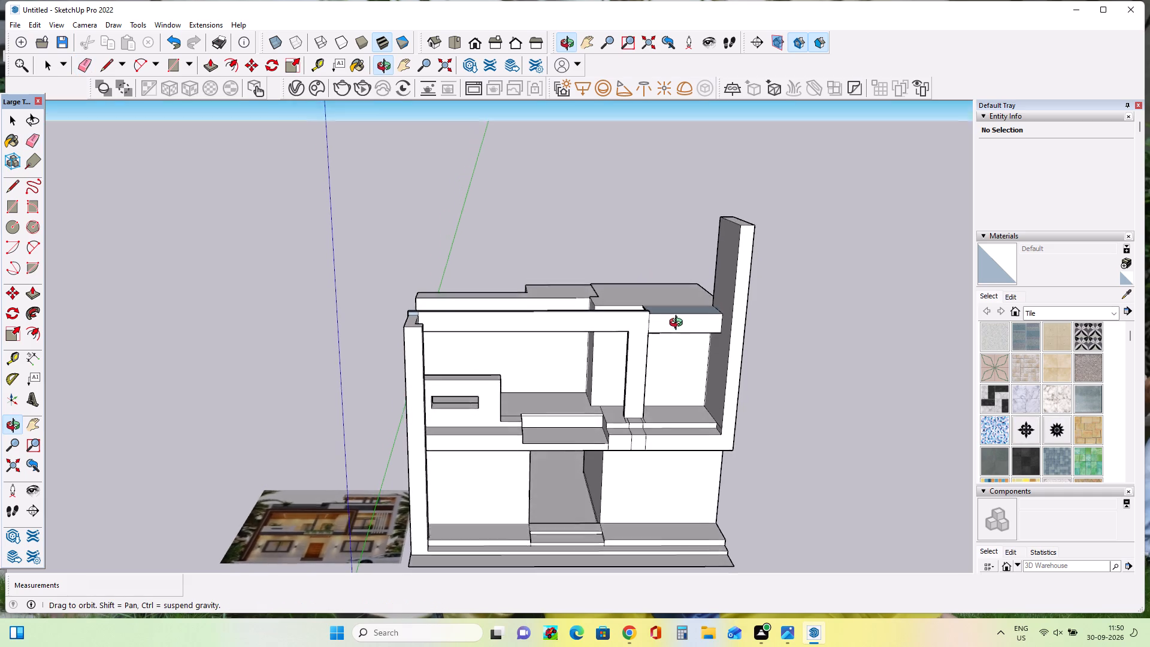
{"action": "middle_click_drag", "start_coordinate": [679, 324], "coordinate": [688, 305]}
{"action": "scroll", "coordinate": [632, 289], "scroll_direction": "up", "scroll_amount": 4}
{"action": "middle_click_drag", "start_coordinate": [632, 288], "coordinate": [638, 293]}
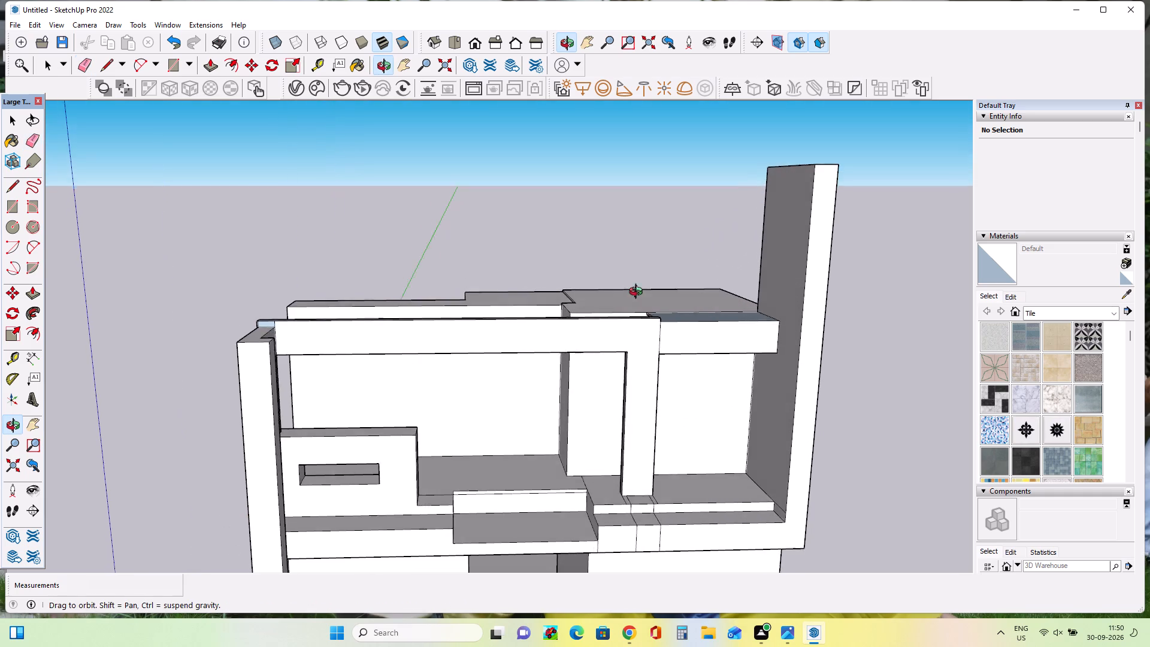
{"action": "middle_click_drag", "start_coordinate": [638, 293], "coordinate": [721, 357]}
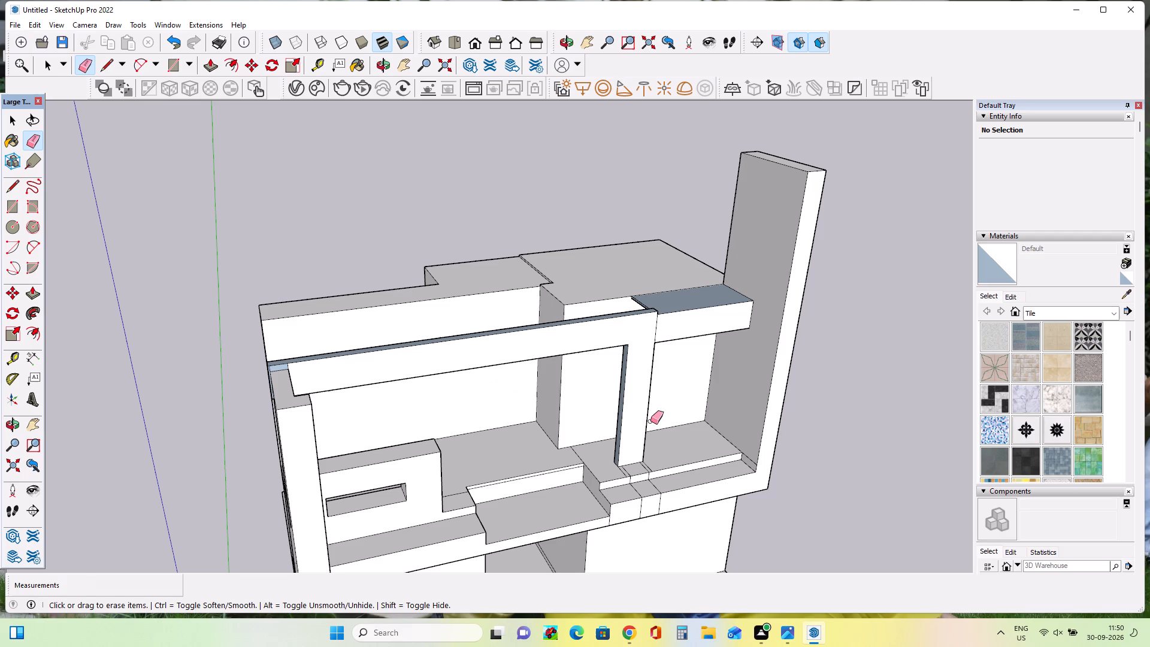
{"action": "middle_click_drag", "start_coordinate": [760, 394], "coordinate": [653, 390]}
{"action": "middle_click_drag", "start_coordinate": [686, 423], "coordinate": [653, 415]}
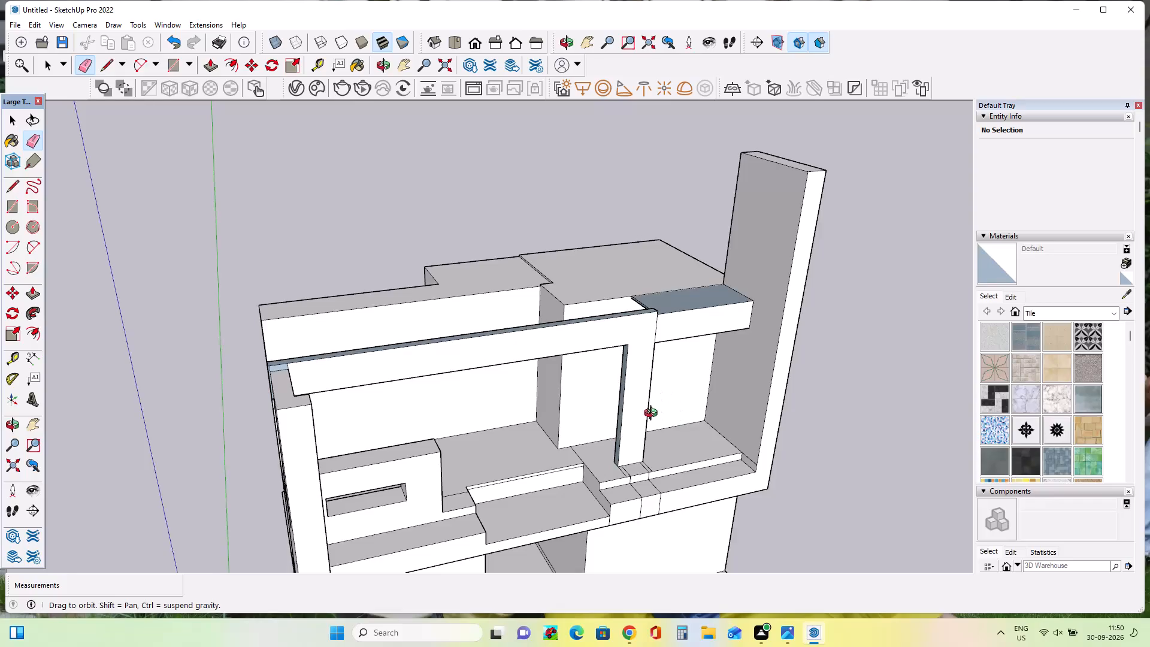
{"action": "middle_click_drag", "start_coordinate": [653, 415], "coordinate": [630, 403]}
{"action": "middle_click_drag", "start_coordinate": [674, 416], "coordinate": [701, 399]}
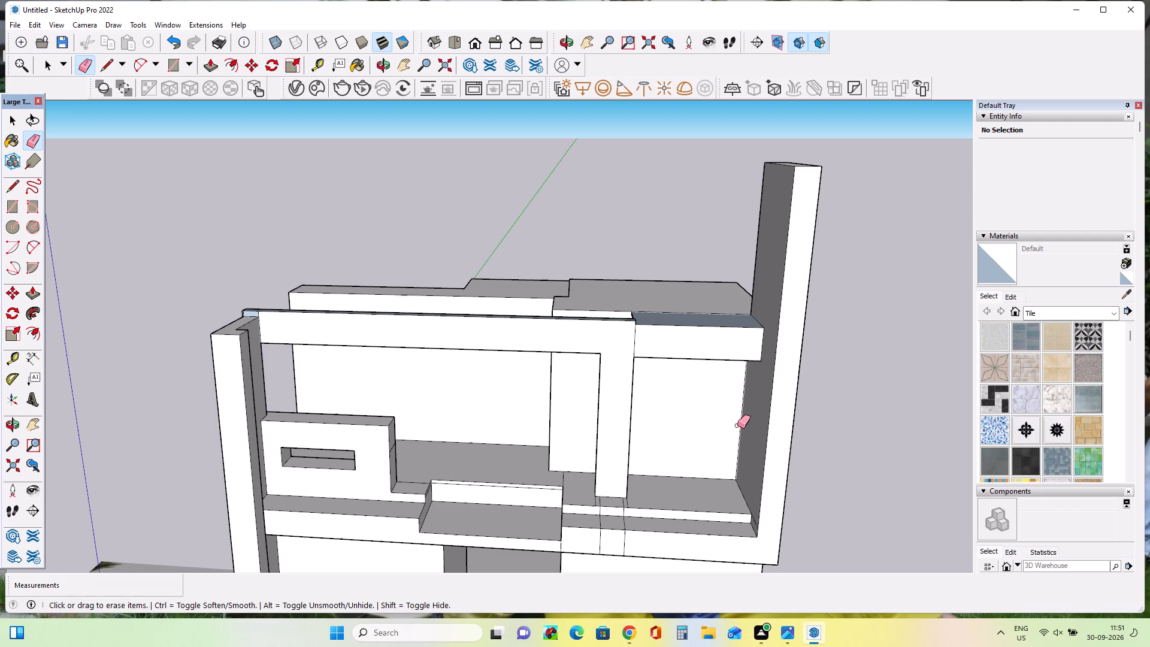
{"action": "middle_click_drag", "start_coordinate": [731, 428], "coordinate": [746, 486]}
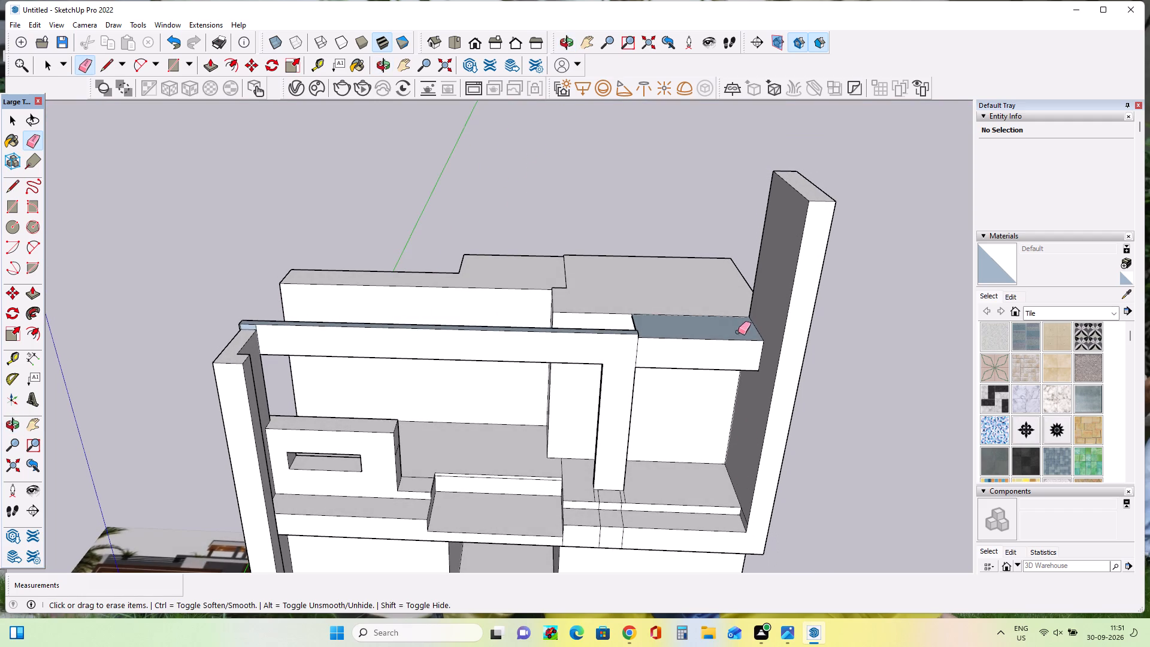
{"action": "middle_click_drag", "start_coordinate": [617, 308], "coordinate": [650, 374]}
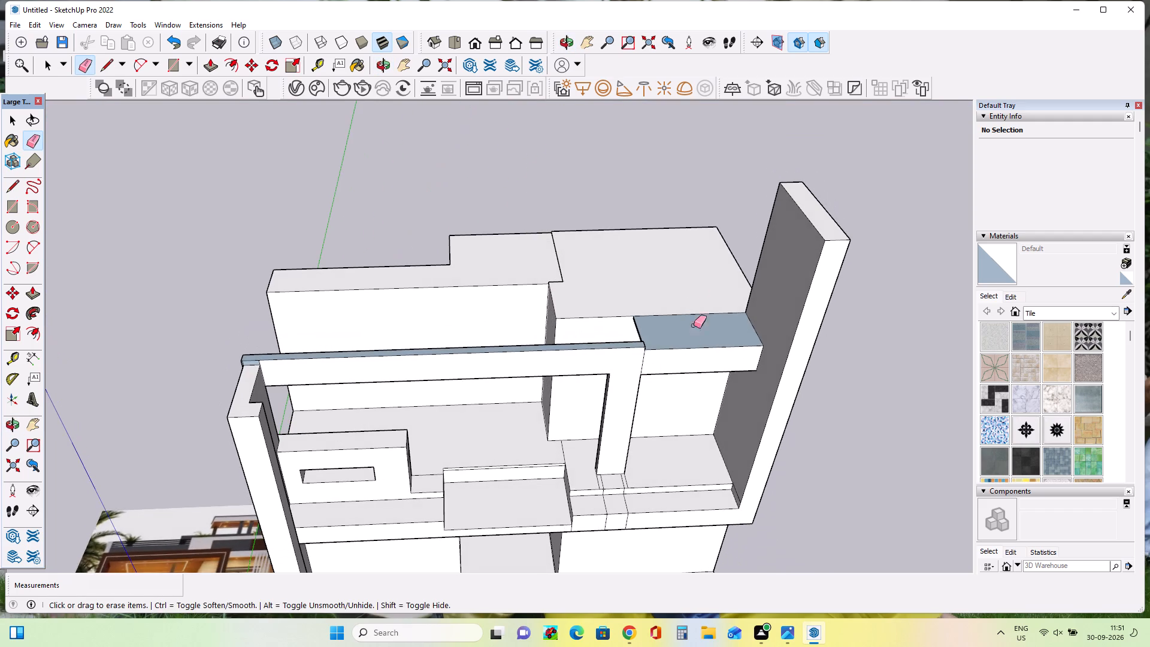
Draw a full-depth rectangle about 3' 2 3/8" by 14' 4 3/4" across the upper part of the tall pillar's inner side face.
{"action": "left_click", "coordinate": [14, 205]}
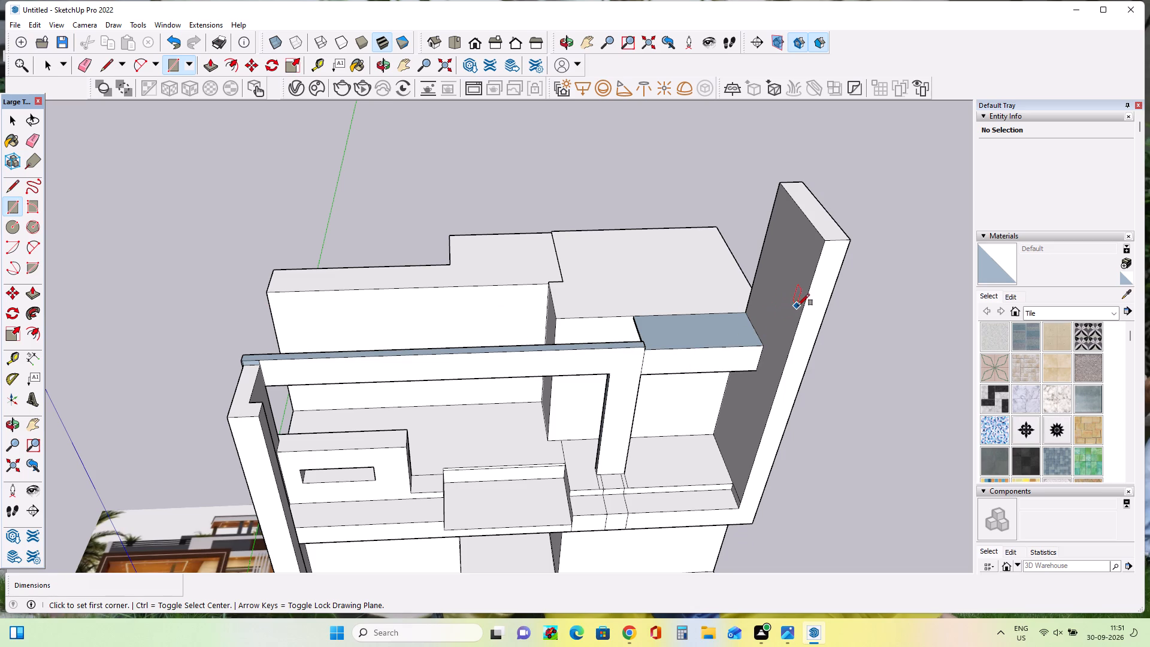
{"action": "middle_click_drag", "start_coordinate": [779, 306], "coordinate": [822, 307]}
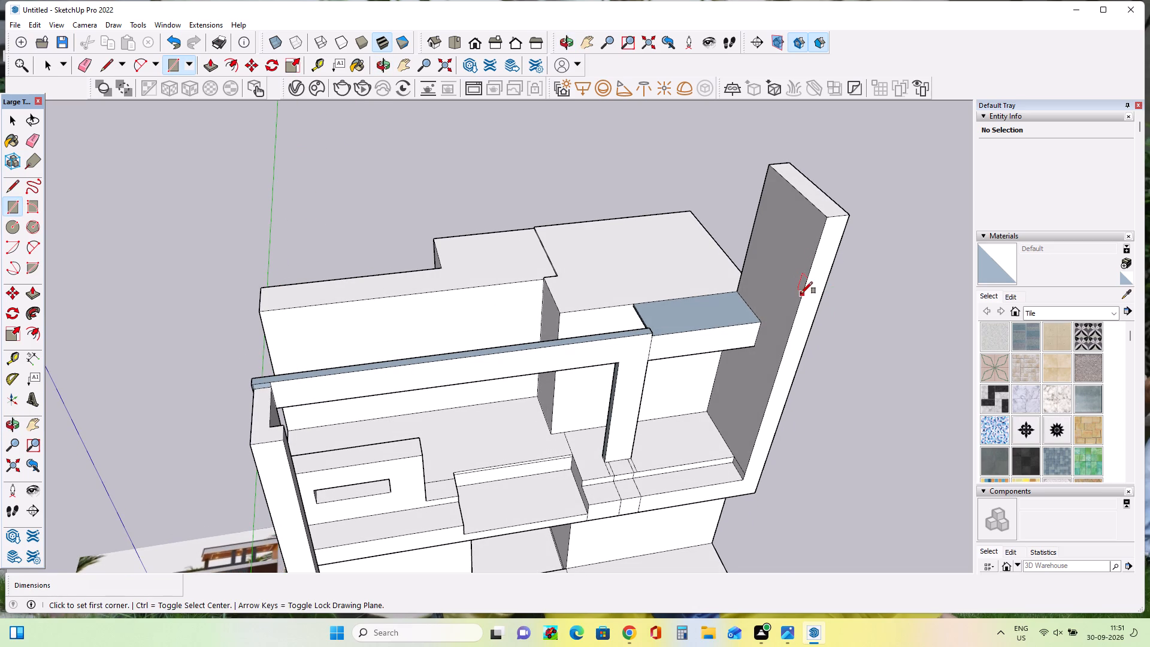
{"action": "left_click", "coordinate": [801, 294]}
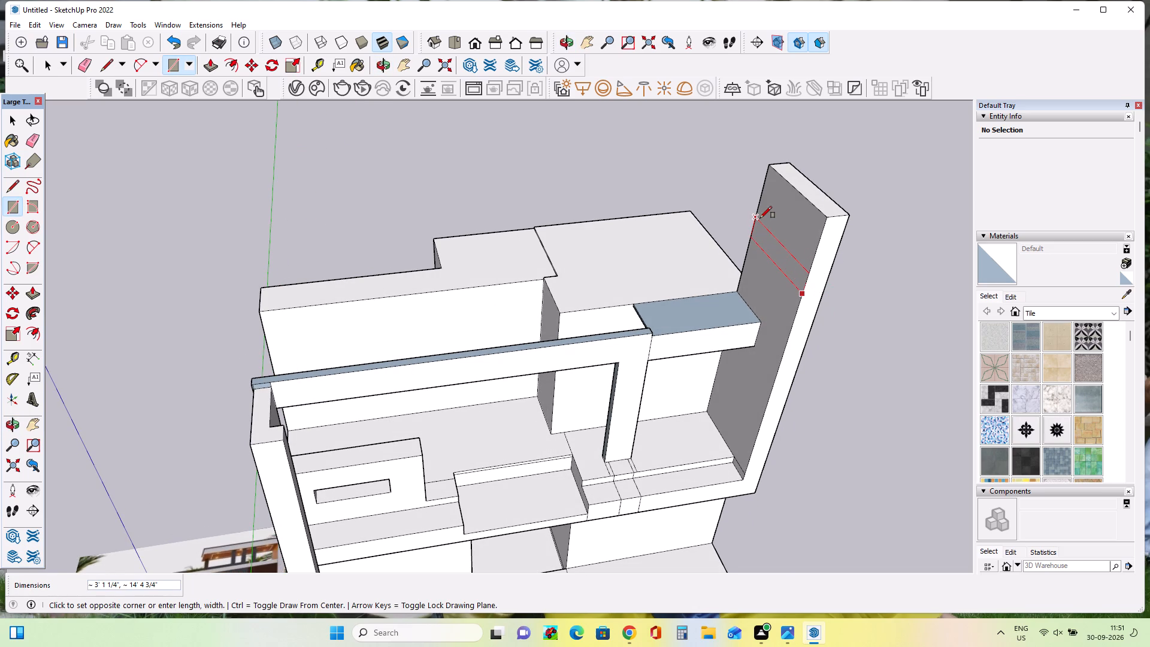
{"action": "left_click", "coordinate": [760, 218]}
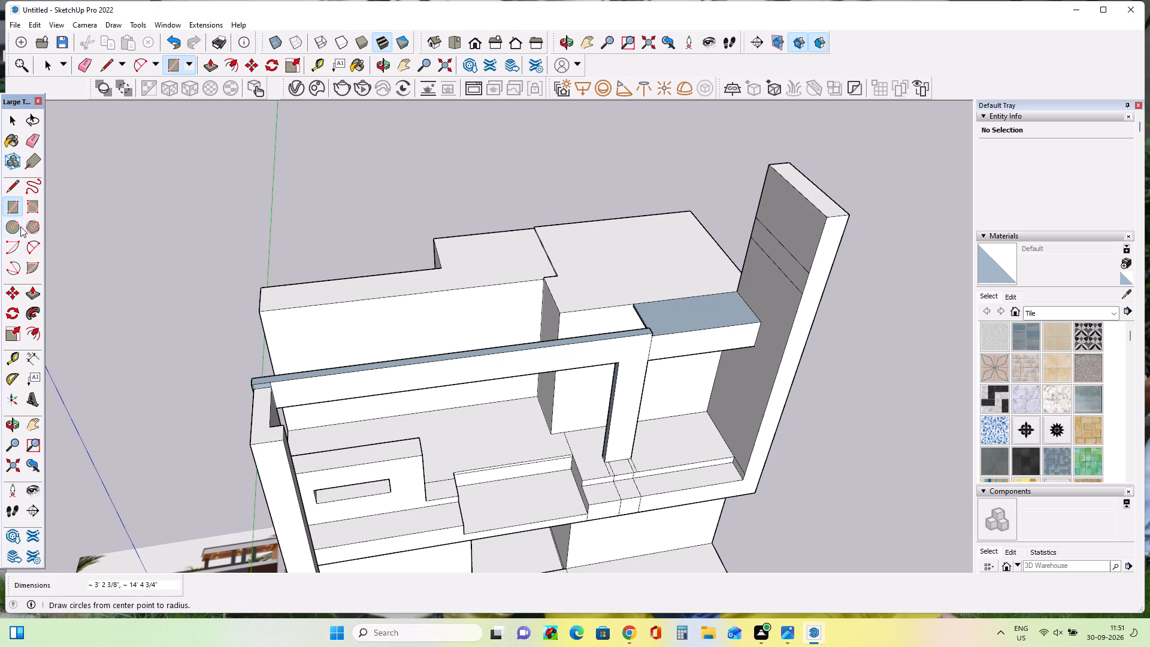
Extrude the rectangle about 42' 10 9/16" sideways from the pillar with Push/Pull to form an upper slab over the roof.
{"action": "left_click", "coordinate": [41, 299]}
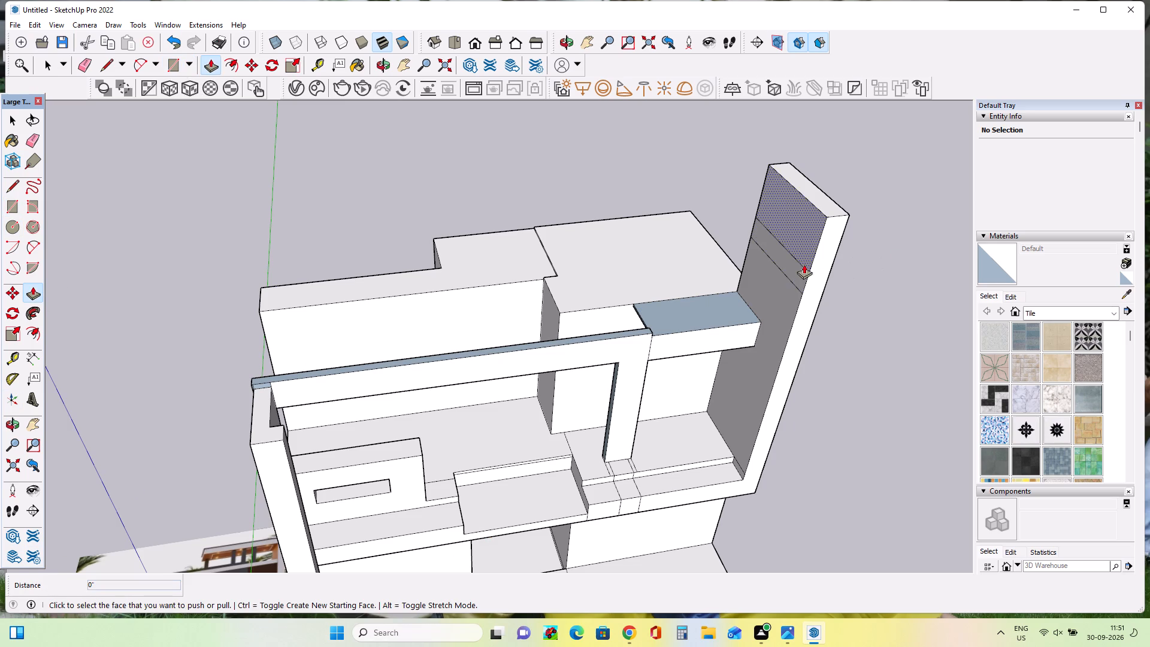
{"action": "left_click", "coordinate": [800, 275]}
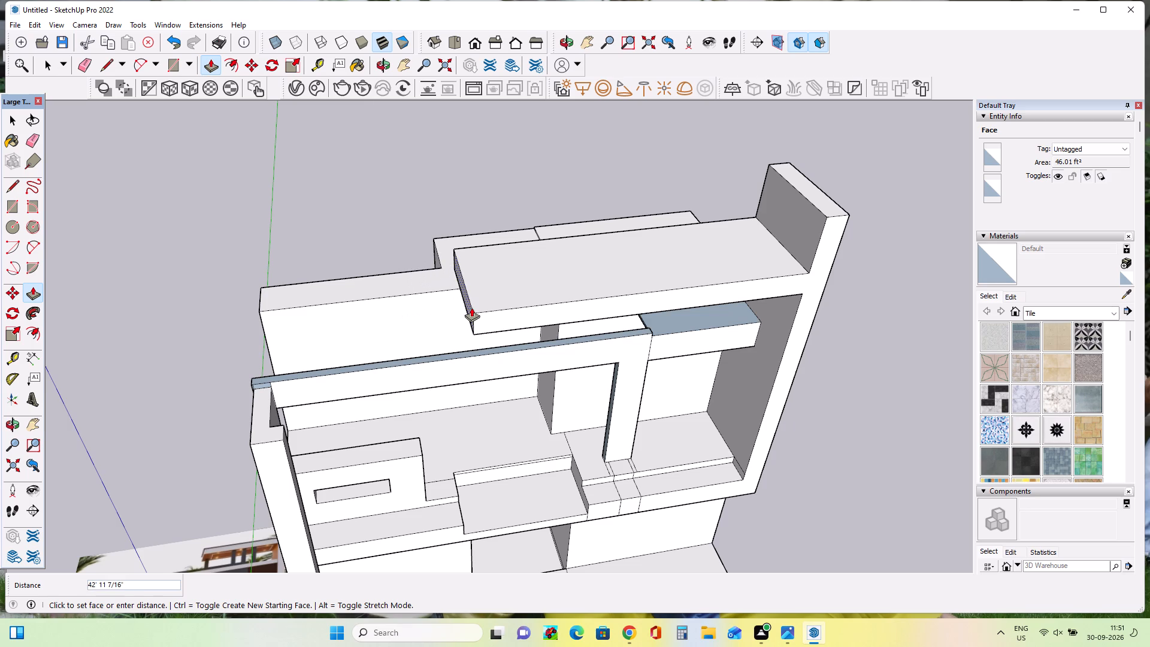
{"action": "left_click", "coordinate": [471, 307]}
Examine the new upper slab from below, from the front and from above.
{"action": "middle_click_drag", "start_coordinate": [518, 386], "coordinate": [523, 232]}
{"action": "scroll", "coordinate": [523, 223], "scroll_direction": "up", "scroll_amount": 4}
{"action": "middle_click_drag", "start_coordinate": [525, 234], "coordinate": [512, 139]}
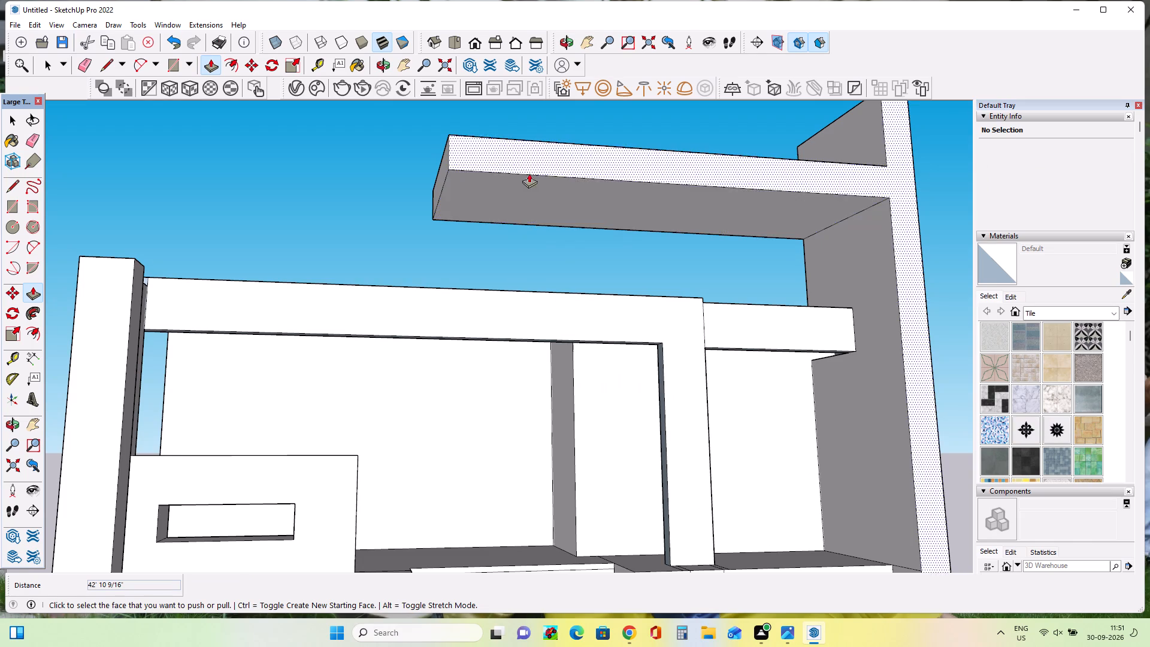
{"action": "middle_click_drag", "start_coordinate": [289, 223], "coordinate": [200, 391]}
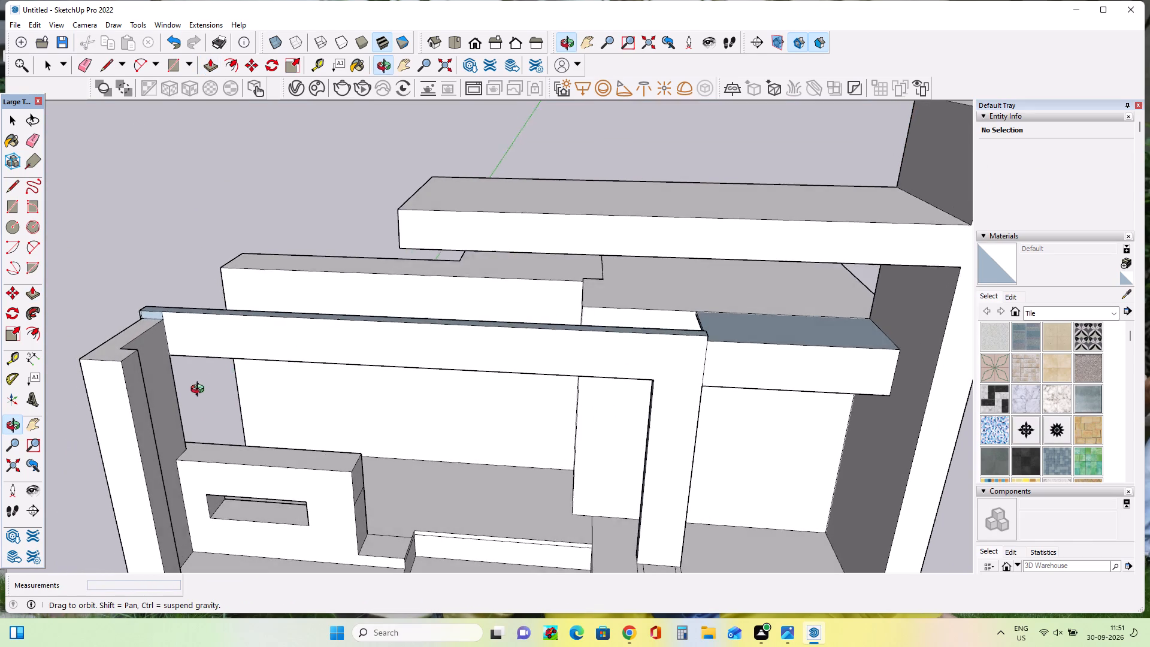
{"action": "middle_click_drag", "start_coordinate": [200, 391], "coordinate": [199, 392]}
{"action": "middle_click_drag", "start_coordinate": [621, 427], "coordinate": [656, 298]}
{"action": "middle_click_drag", "start_coordinate": [657, 305], "coordinate": [657, 347]}
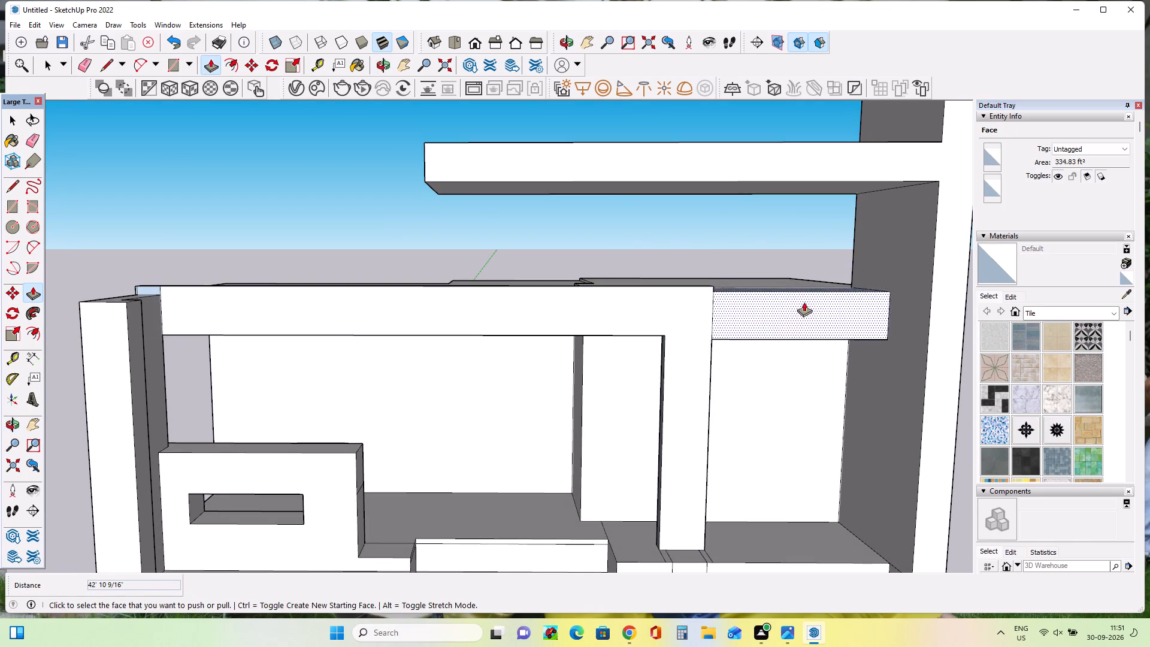
{"action": "middle_click_drag", "start_coordinate": [807, 271], "coordinate": [804, 358]}
Draw a line about 3' 2 3/8" long separating the upper slab's front face from the tall pillar's front face.
{"action": "left_click", "coordinate": [930, 211]}
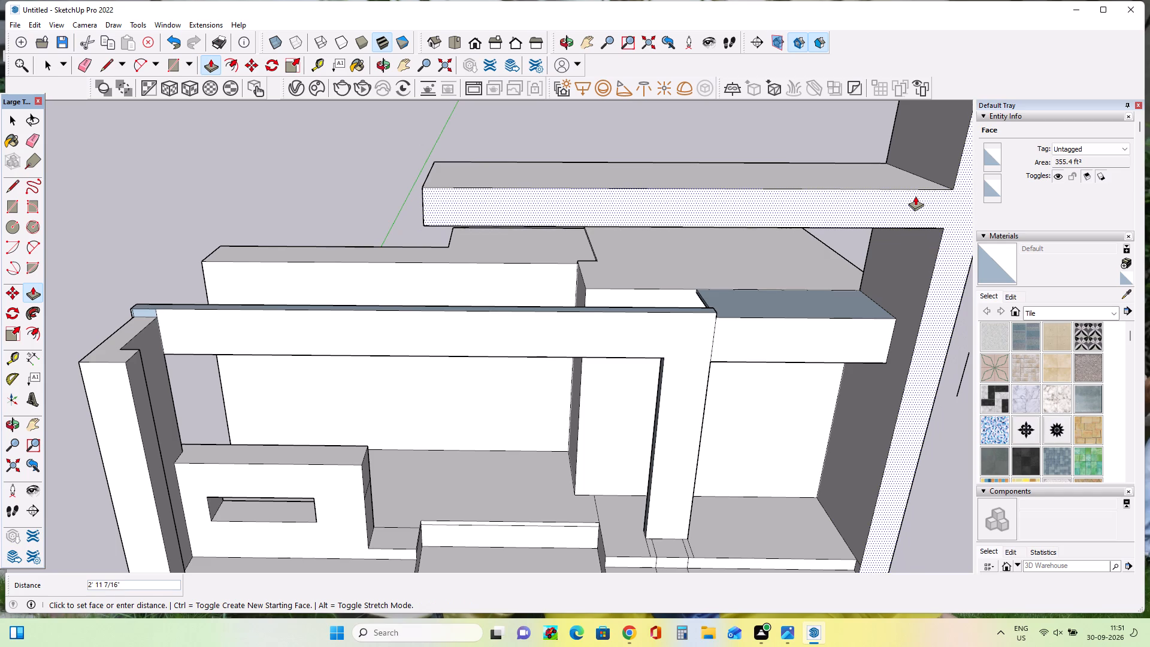
{"action": "key", "text": "Escape"}
{"action": "scroll", "coordinate": [804, 207], "scroll_direction": "down", "scroll_amount": 4}
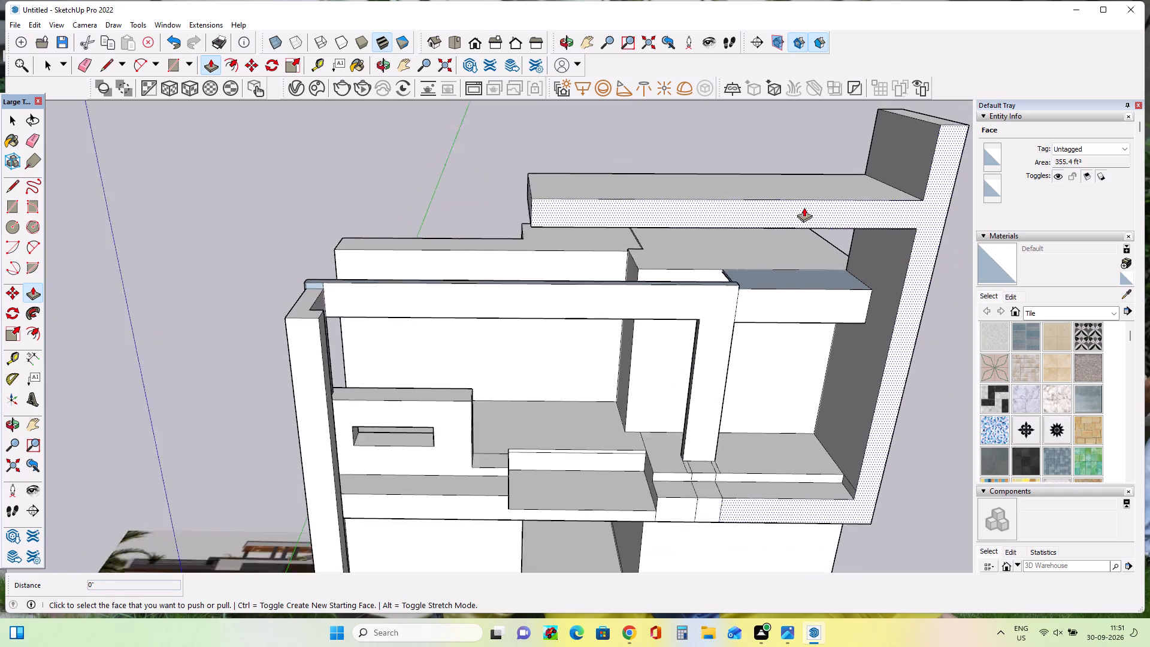
{"action": "scroll", "coordinate": [804, 207], "scroll_direction": "down", "scroll_amount": 2}
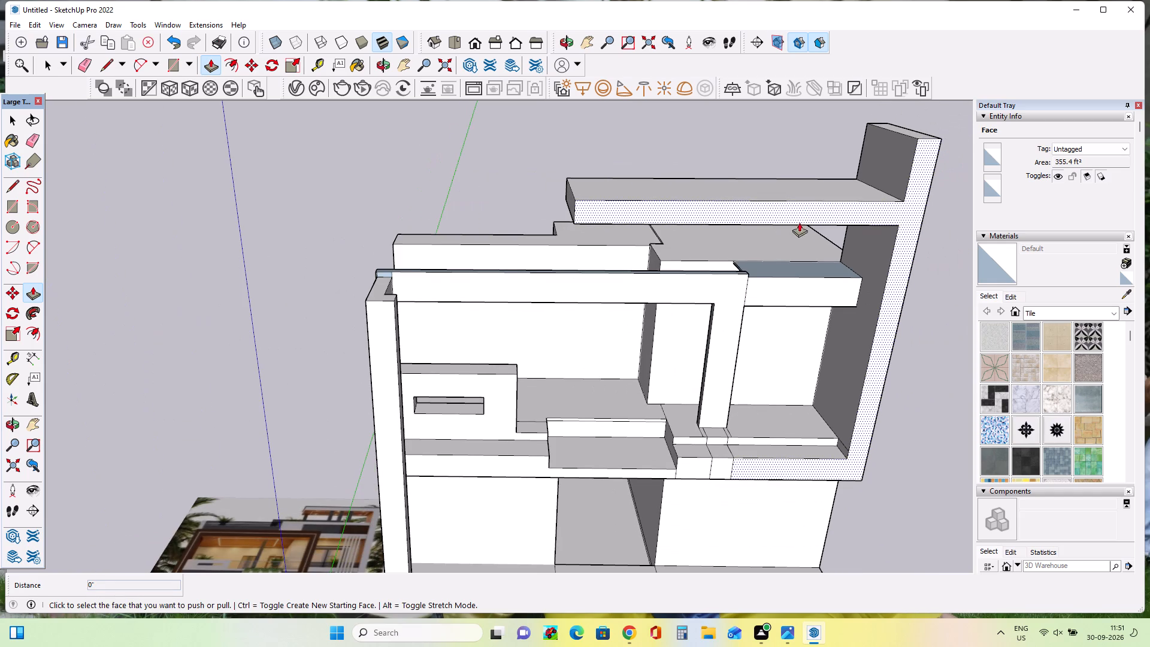
{"action": "middle_click_drag", "start_coordinate": [852, 225], "coordinate": [862, 255]}
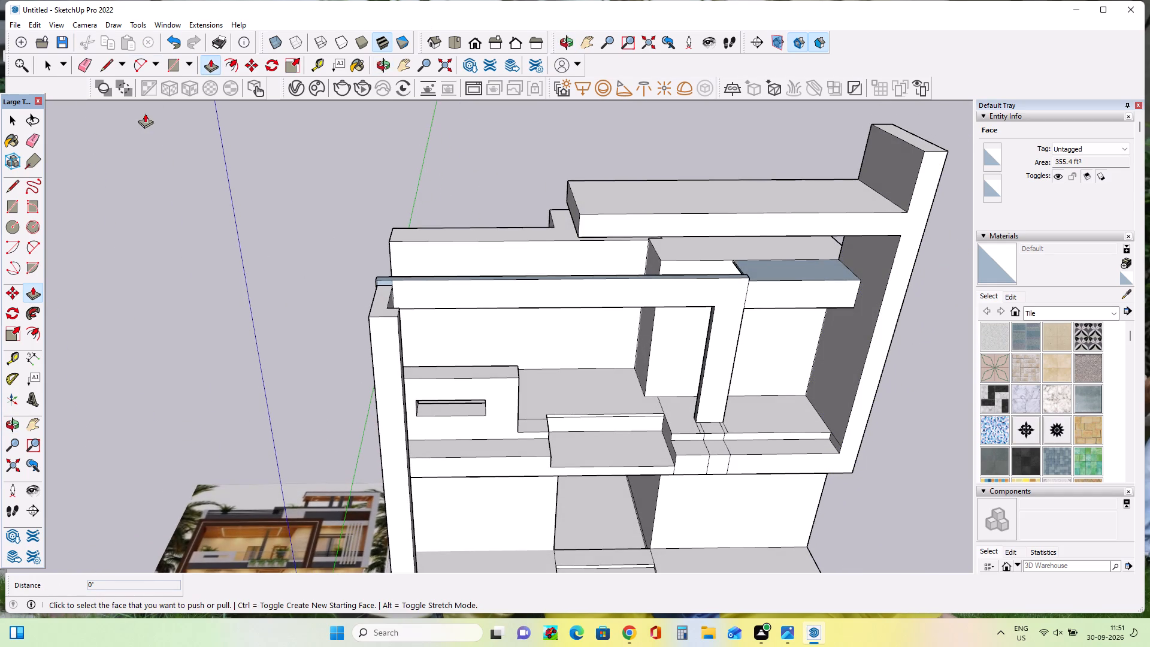
{"action": "left_click", "coordinate": [11, 185]}
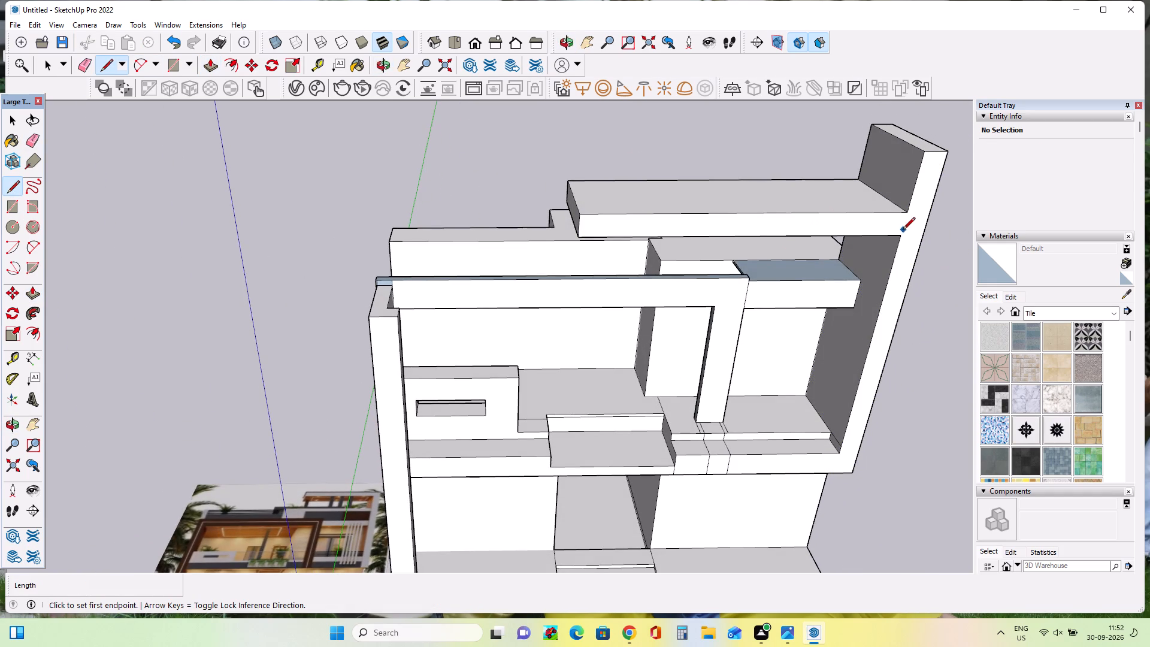
{"action": "left_click", "coordinate": [902, 232]}
{"action": "left_click", "coordinate": [906, 214]}
Push the upper slab's front face back about 5' 5 5/8" with Push/Pull and repeat the same offset twice.
{"action": "middle_click_drag", "start_coordinate": [613, 250], "coordinate": [668, 184]}
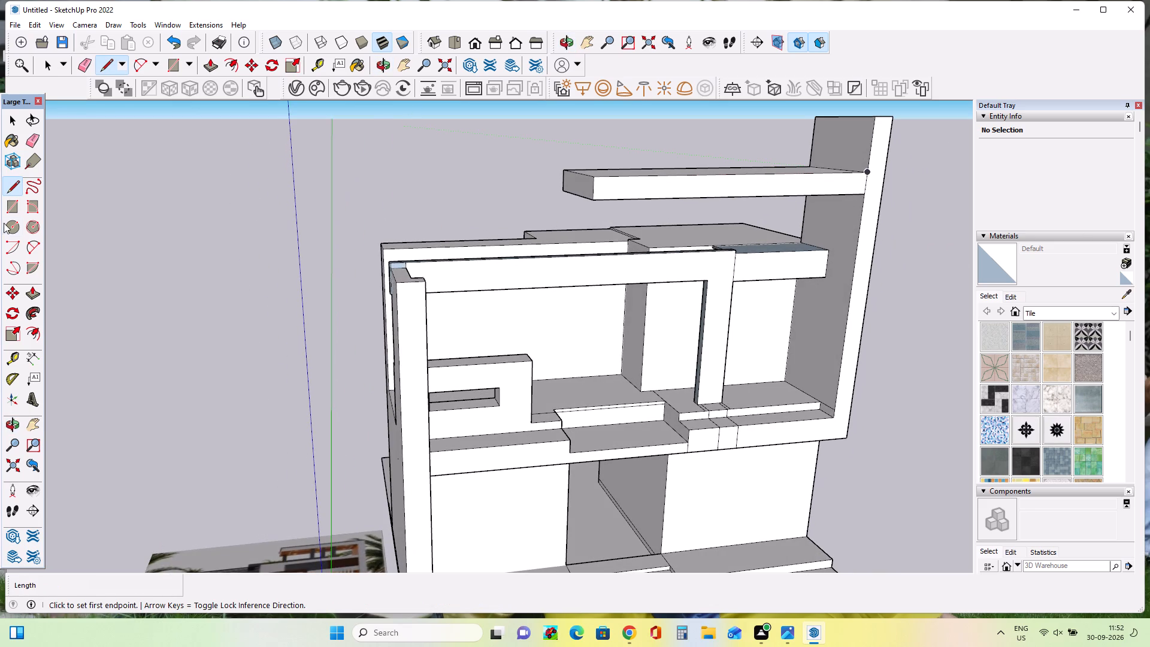
{"action": "left_click", "coordinate": [29, 291]}
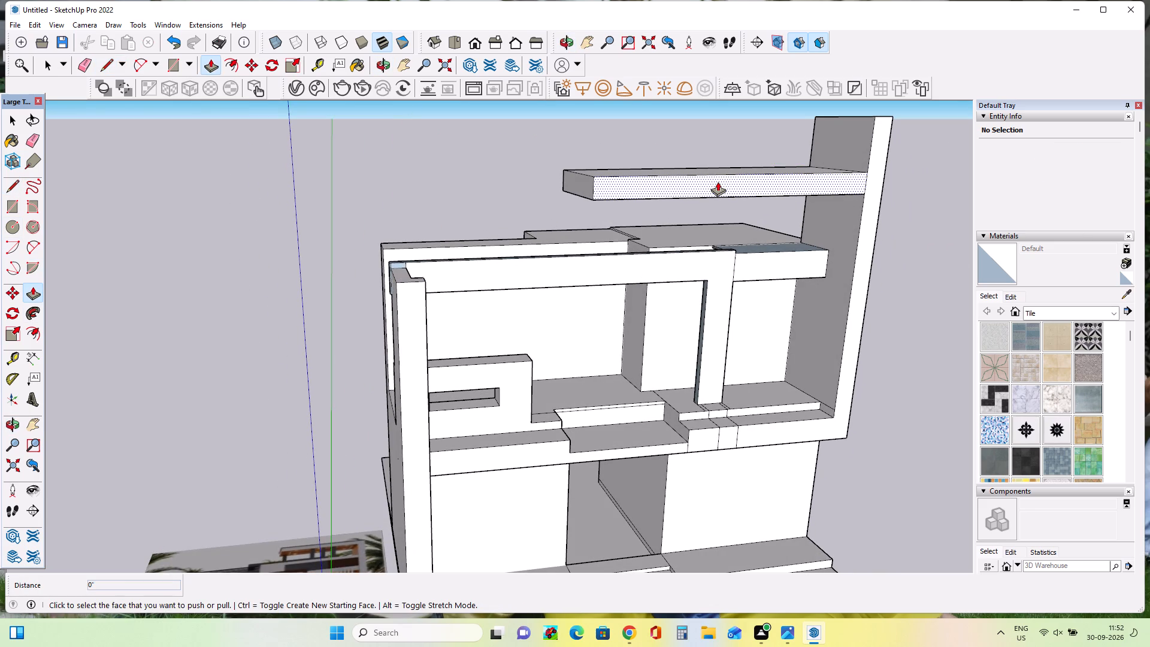
{"action": "left_click", "coordinate": [718, 182]}
{"action": "left_click", "coordinate": [698, 185]}
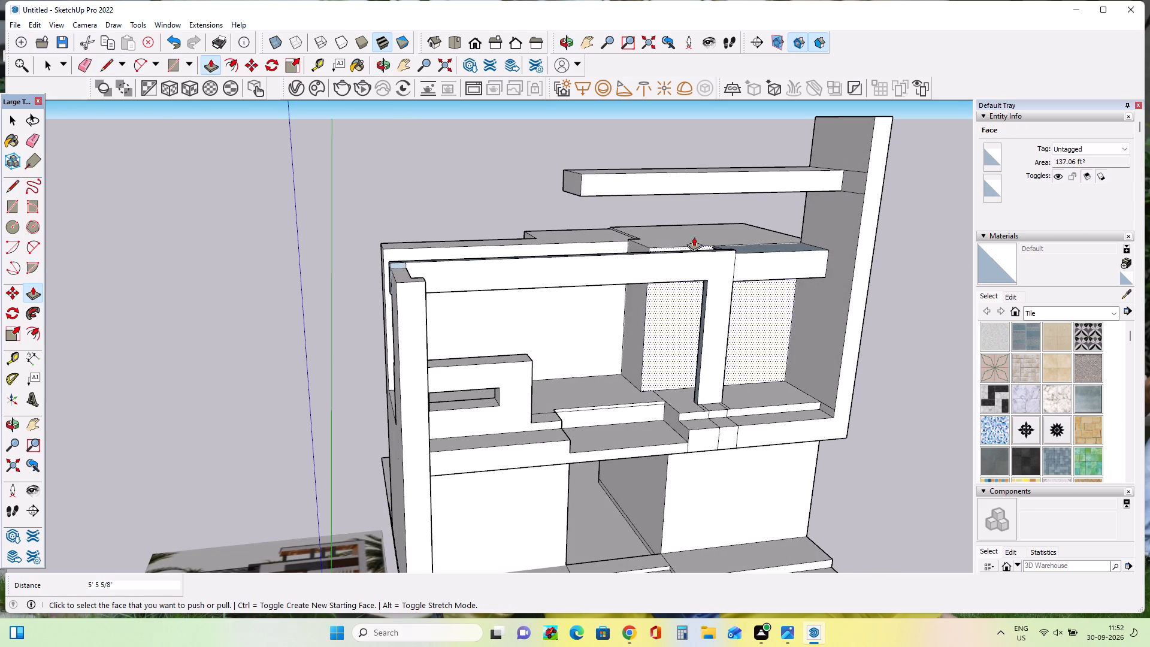
{"action": "double_click", "coordinate": [694, 179]}
{"action": "double_click", "coordinate": [668, 175]}
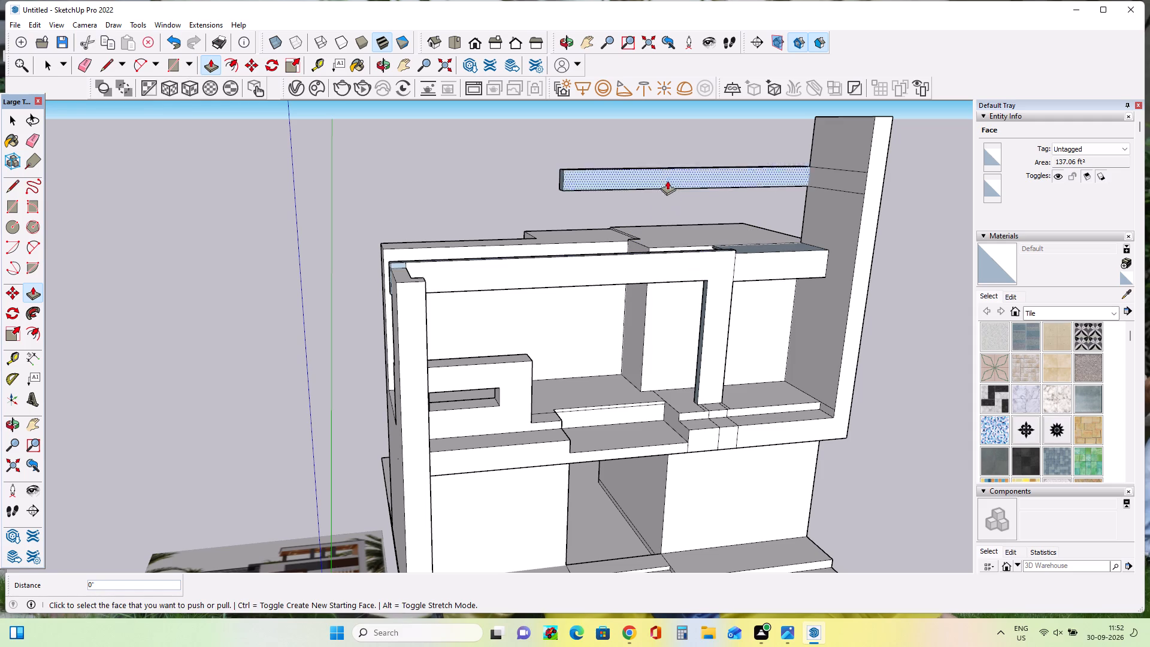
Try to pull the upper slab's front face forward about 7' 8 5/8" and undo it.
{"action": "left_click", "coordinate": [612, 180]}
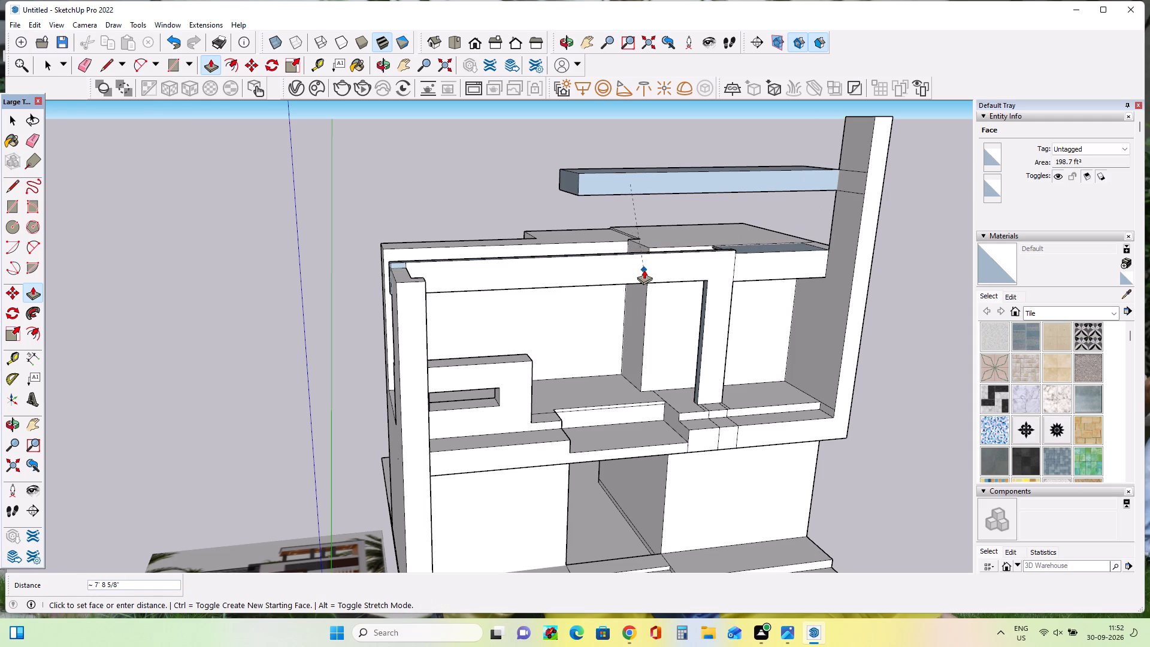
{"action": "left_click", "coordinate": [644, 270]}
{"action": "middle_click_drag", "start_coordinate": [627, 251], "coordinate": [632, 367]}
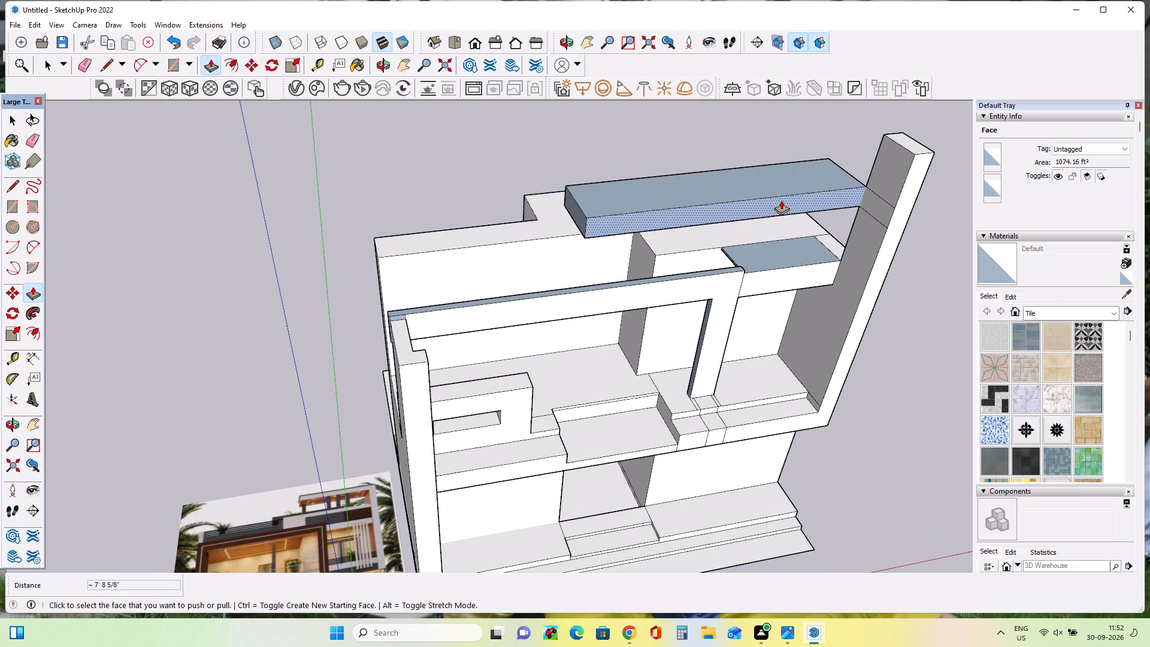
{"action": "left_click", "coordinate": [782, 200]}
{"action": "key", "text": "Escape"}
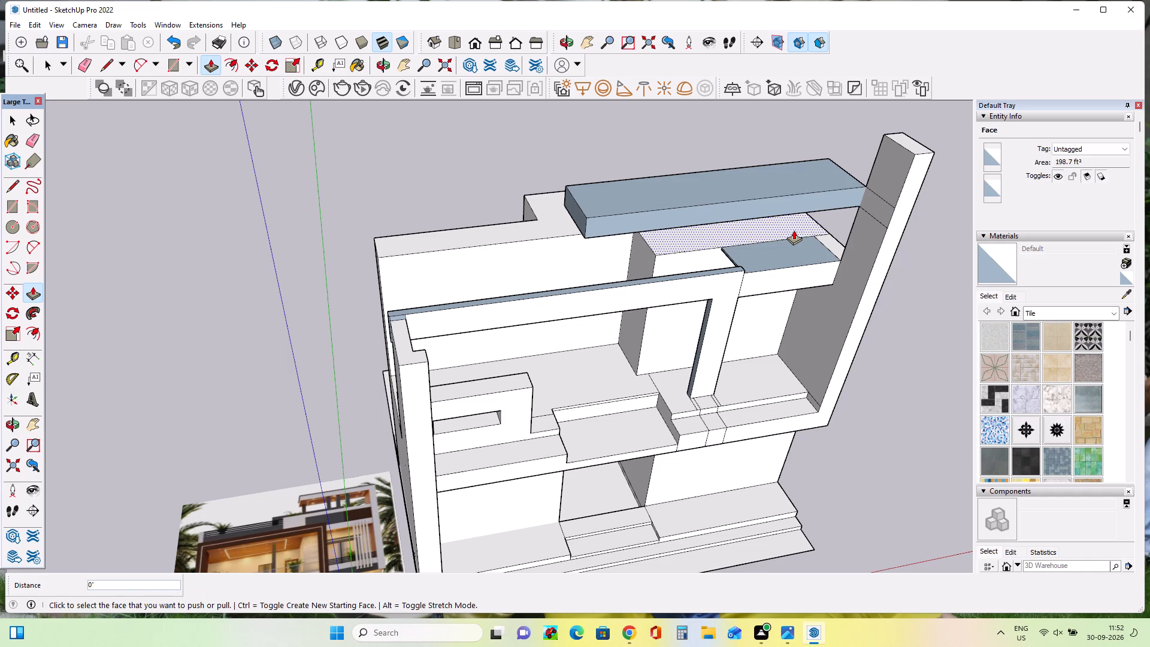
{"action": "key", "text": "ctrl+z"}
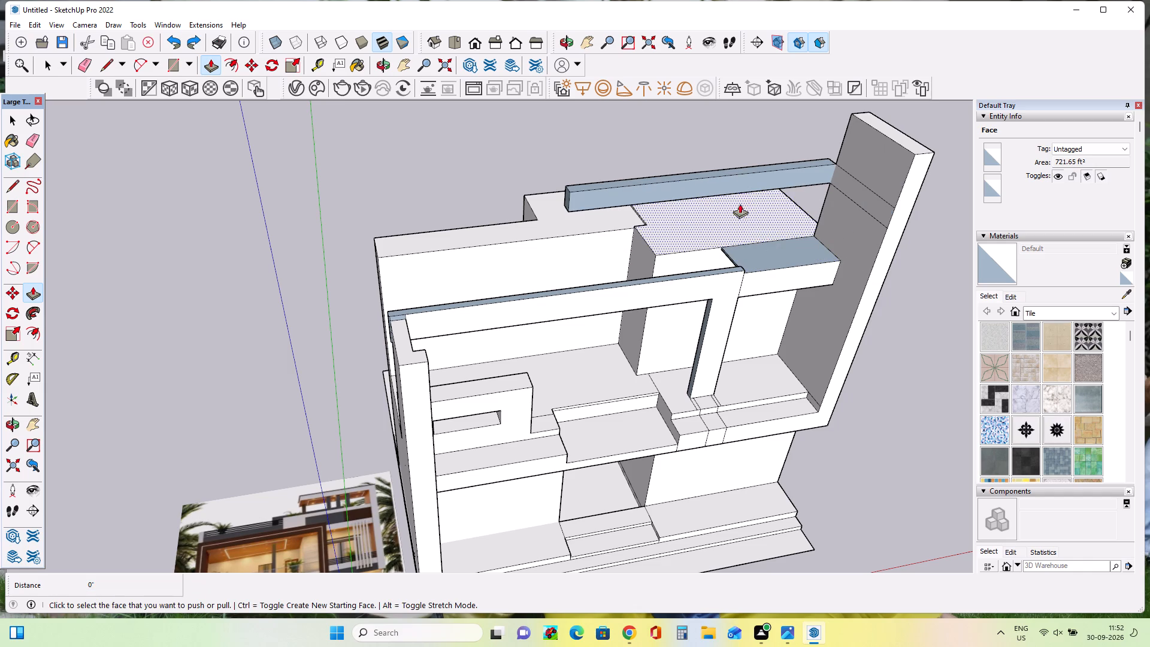
Undo the last Push/Pull offset of the upper slab's front face.
{"action": "left_click", "coordinate": [685, 184]}
{"action": "key", "text": "Escape"}
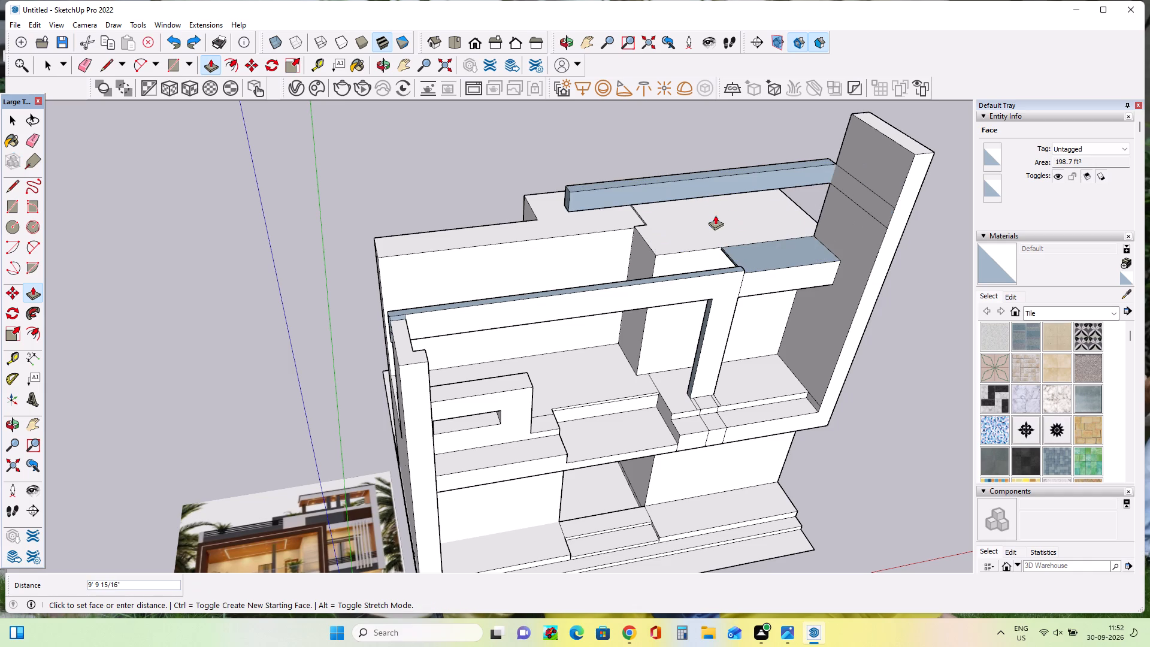
{"action": "middle_click_drag", "start_coordinate": [721, 233], "coordinate": [610, 207]}
{"action": "middle_click_drag", "start_coordinate": [812, 250], "coordinate": [700, 231]}
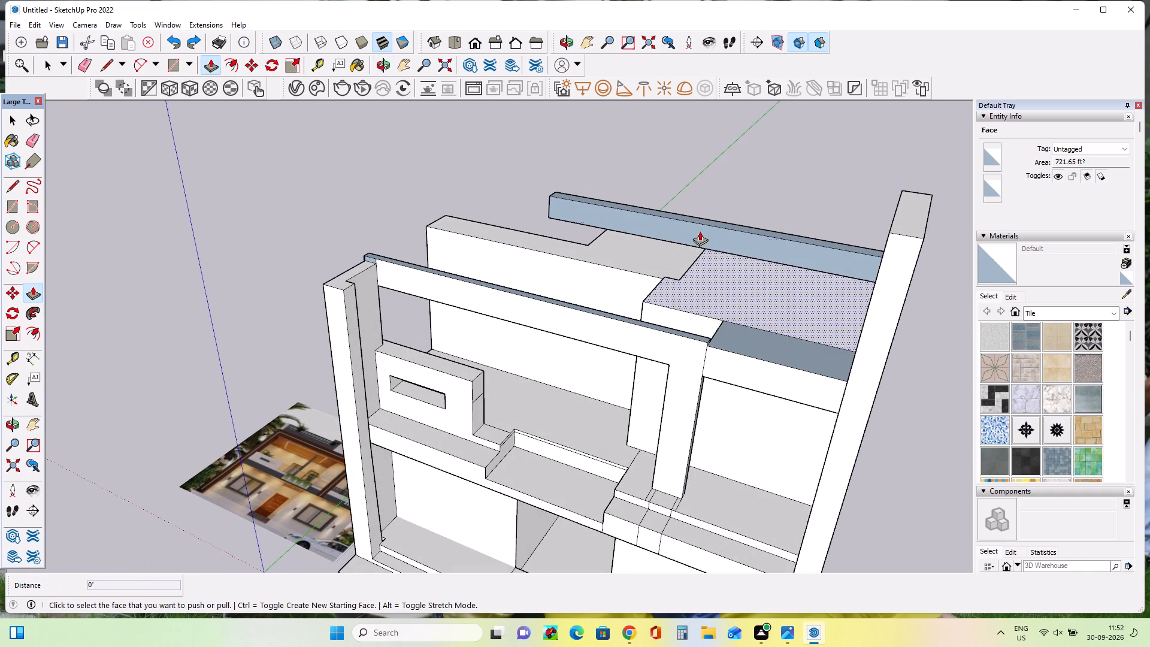
{"action": "key", "text": "ctrl+z"}
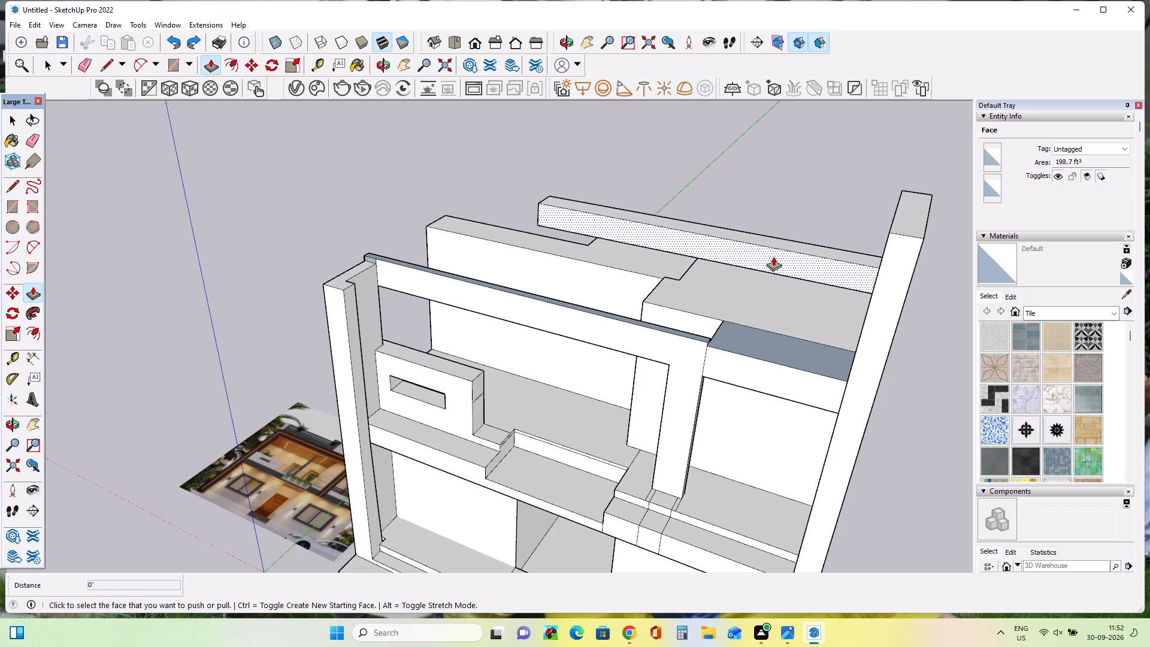
Pull the upper slab's front face forward, adjusting it by about 2' 10 1/2" to align with the front frame's face.
{"action": "middle_click_drag", "start_coordinate": [681, 246], "coordinate": [902, 216]}
{"action": "left_click", "coordinate": [728, 194]}
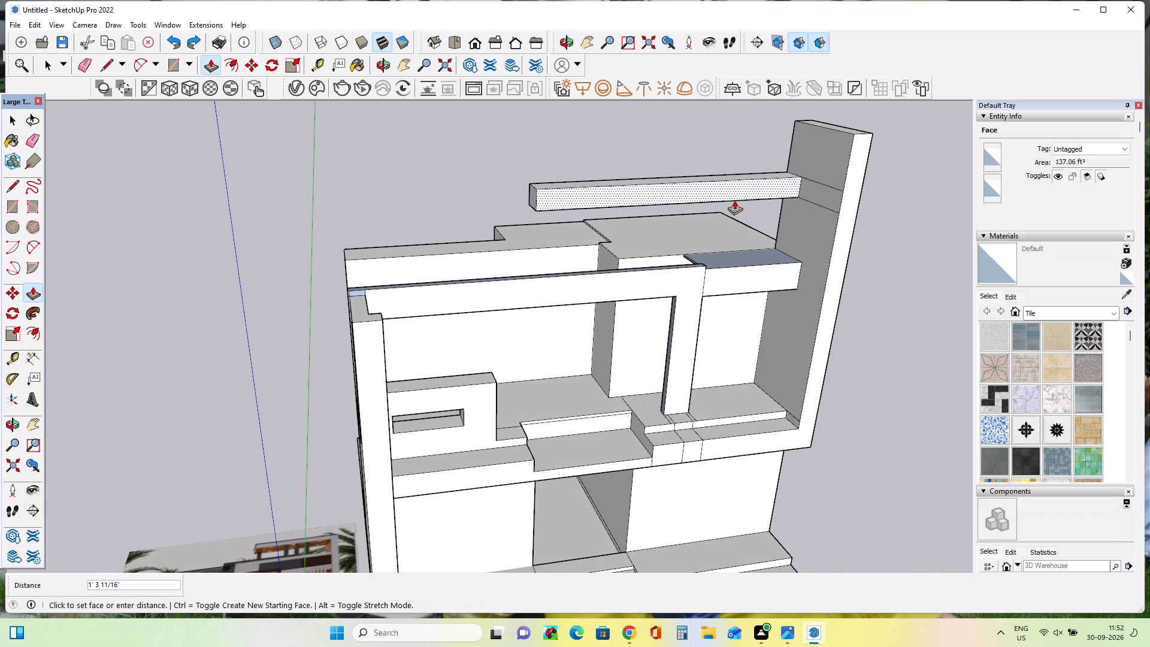
{"action": "left_click", "coordinate": [749, 210]}
{"action": "left_click", "coordinate": [633, 203]}
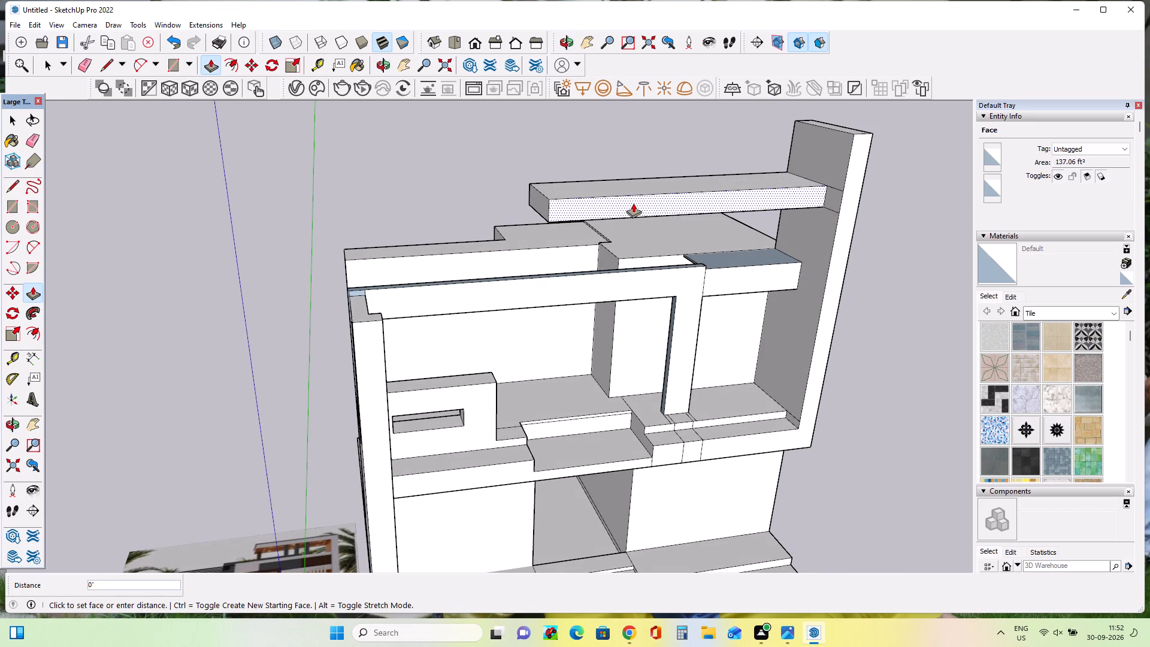
{"action": "left_click", "coordinate": [616, 283]}
Draw a line about 7' 8 5/8" long across the upper slab's underside near its free end.
{"action": "middle_click_drag", "start_coordinate": [685, 234], "coordinate": [609, 284]}
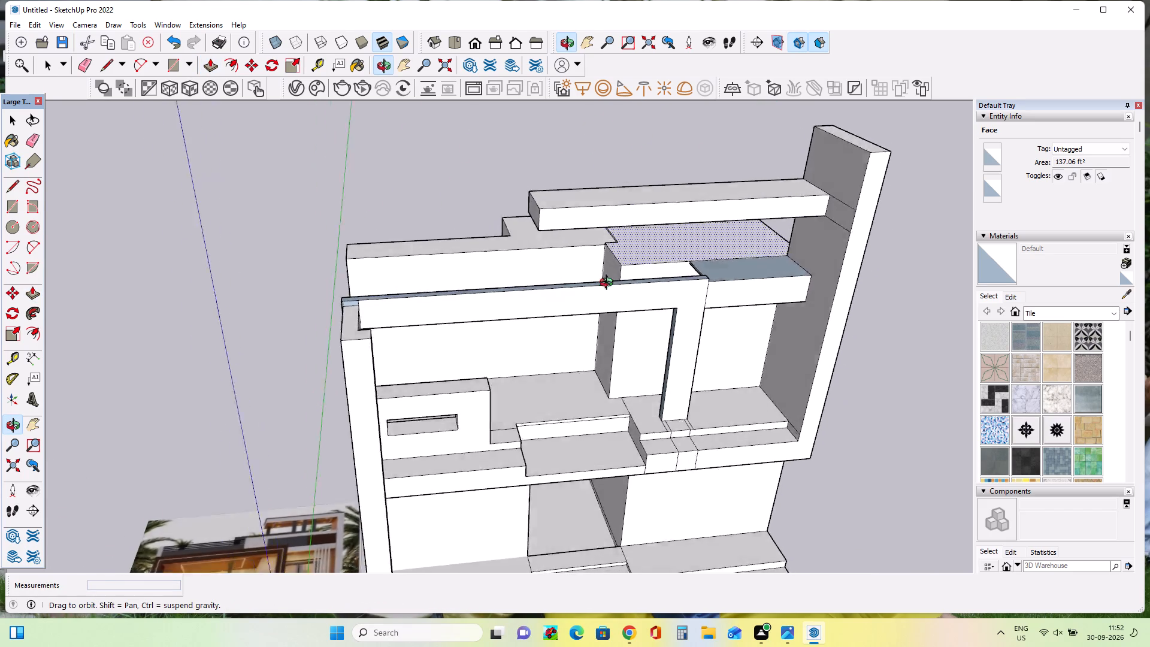
{"action": "middle_click_drag", "start_coordinate": [609, 284], "coordinate": [565, 273]}
{"action": "middle_click_drag", "start_coordinate": [647, 280], "coordinate": [954, 156]}
{"action": "scroll", "coordinate": [954, 156], "scroll_direction": "down", "scroll_amount": 1}
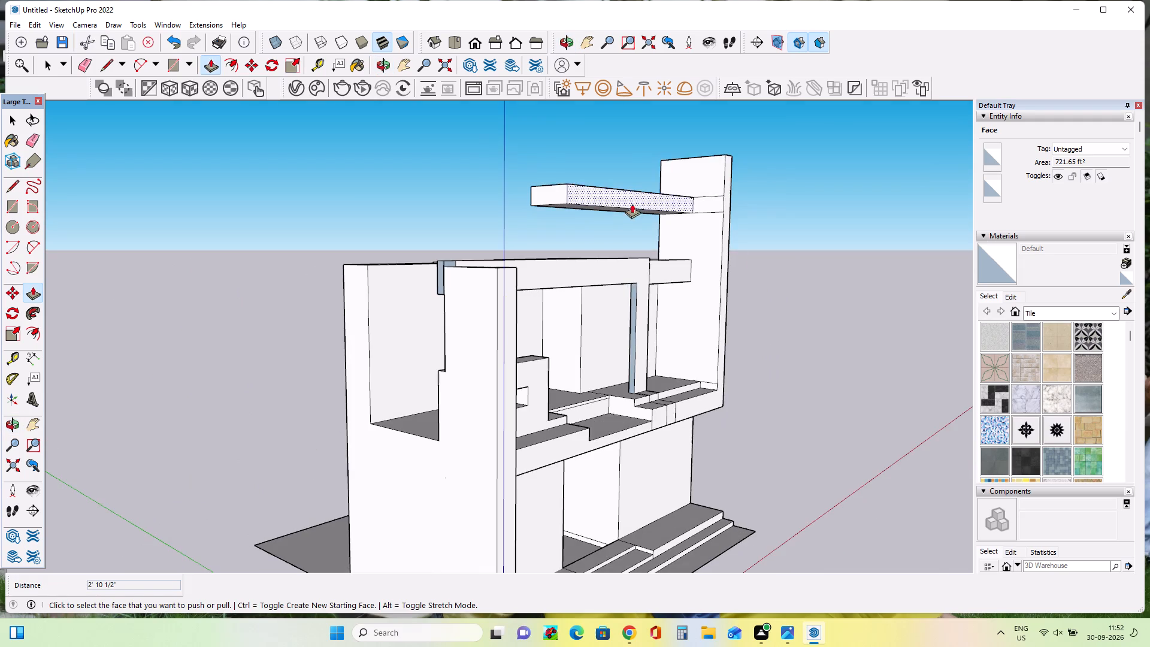
{"action": "scroll", "coordinate": [586, 217], "scroll_direction": "up", "scroll_amount": 6}
{"action": "middle_click_drag", "start_coordinate": [588, 217], "coordinate": [485, 150]}
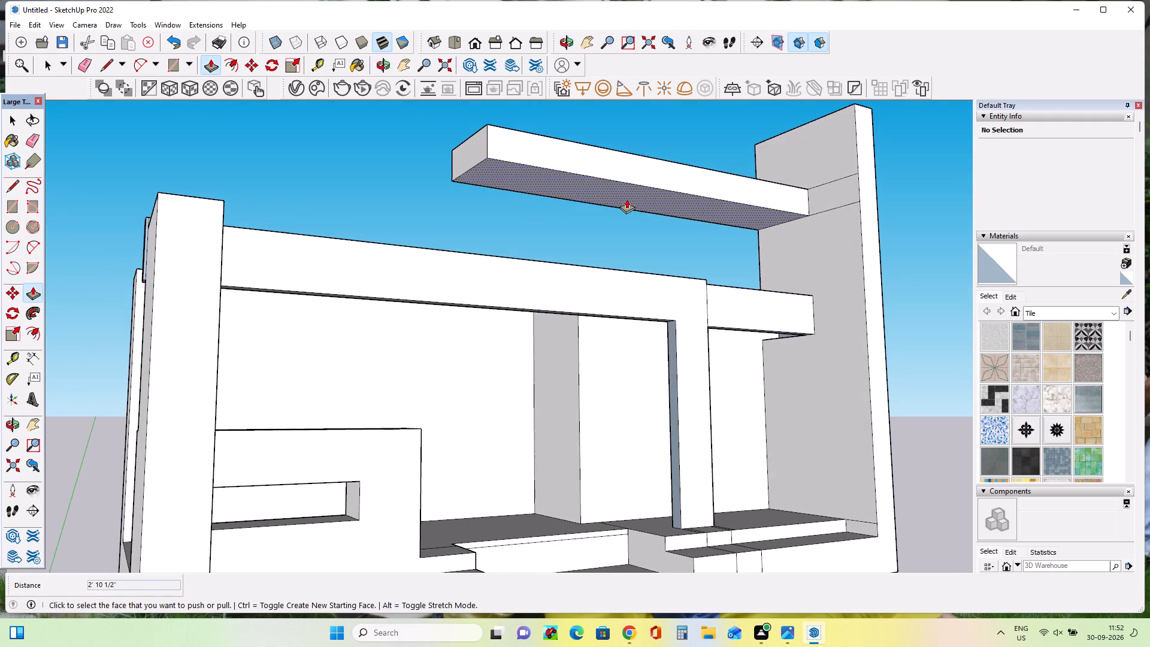
{"action": "middle_click_drag", "start_coordinate": [634, 201], "coordinate": [606, 270]}
{"action": "middle_click_drag", "start_coordinate": [606, 264], "coordinate": [555, 188]}
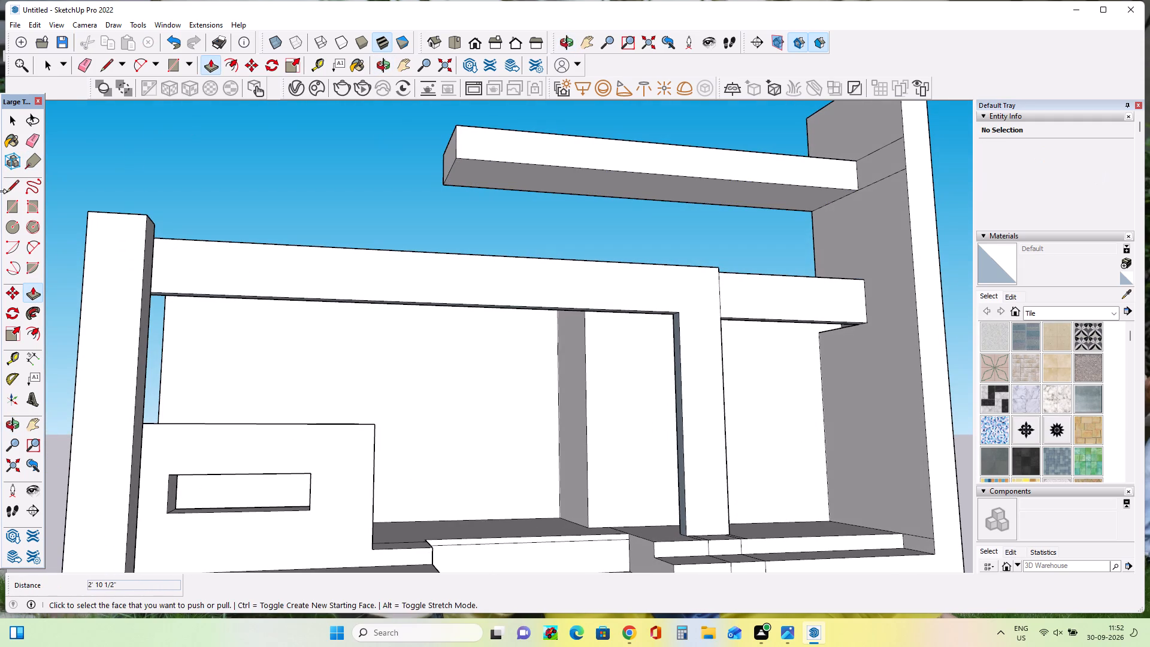
{"action": "left_click", "coordinate": [0, 191]}
{"action": "left_click", "coordinate": [10, 188]}
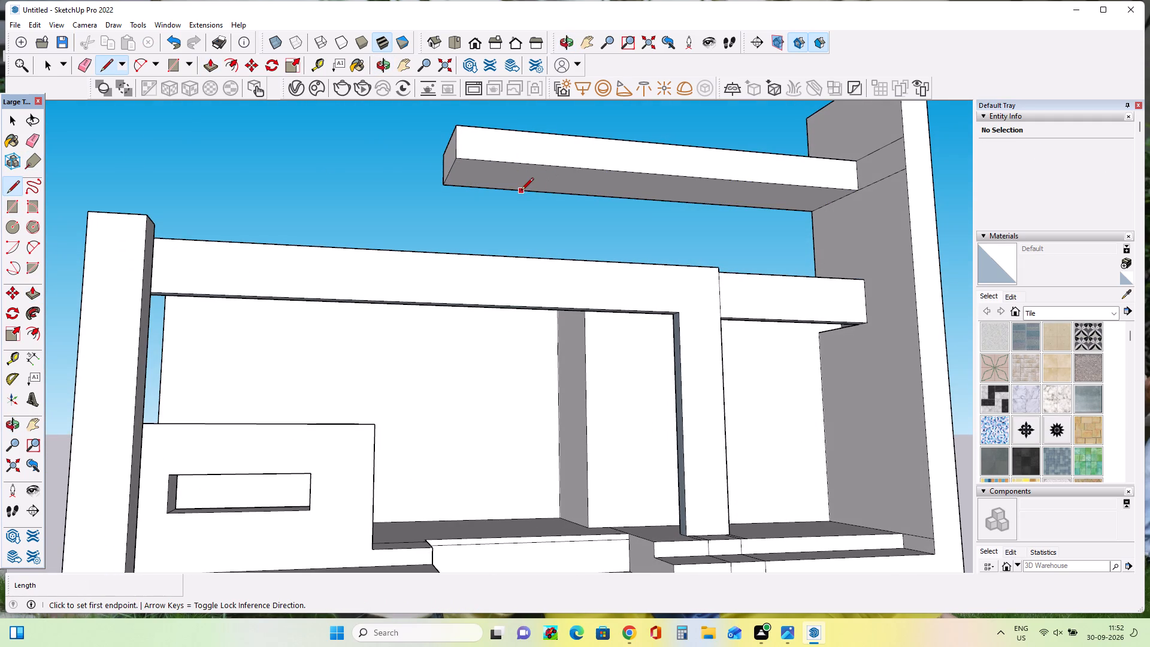
{"action": "left_click", "coordinate": [519, 192]}
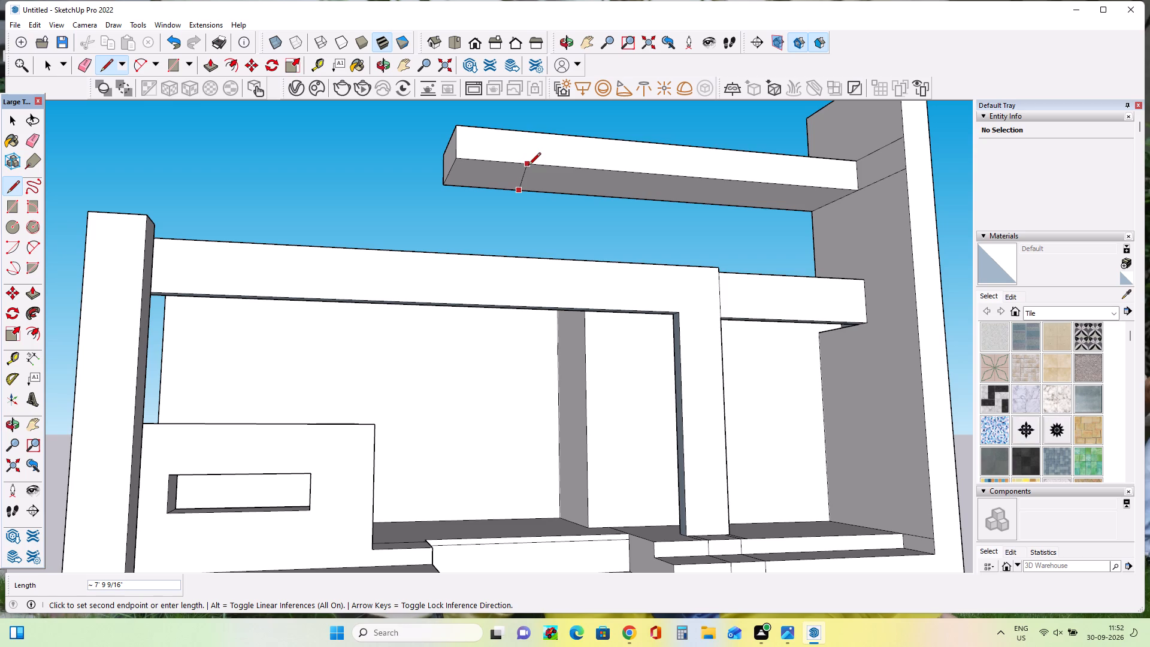
{"action": "left_click", "coordinate": [534, 168]}
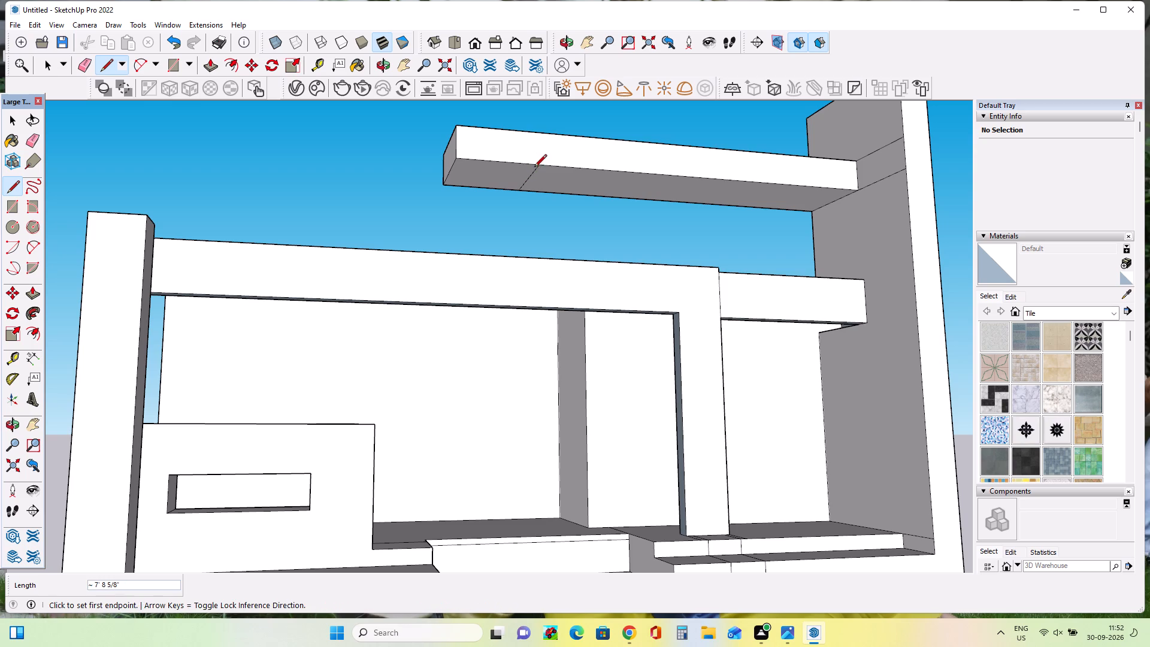
Extrude the underside's end section down about 9' 1 3/16" to the front frame's top beam with Push/Pull.
{"action": "middle_click_drag", "start_coordinate": [550, 200], "coordinate": [528, 327]}
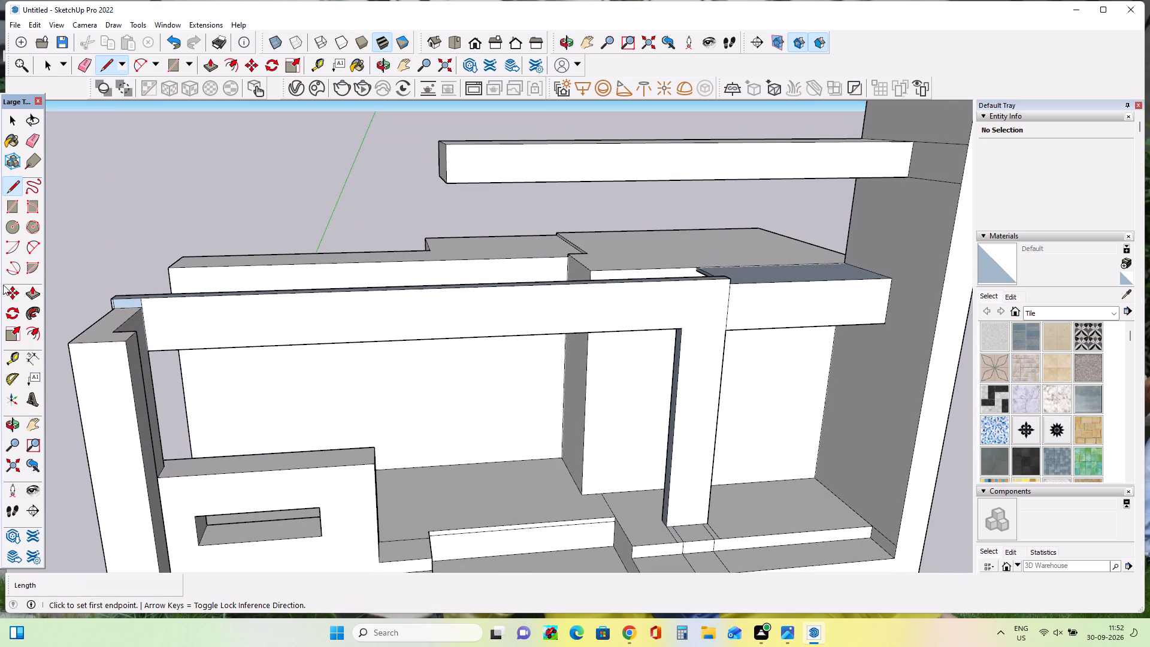
{"action": "double_click", "coordinate": [35, 295]}
{"action": "middle_click_drag", "start_coordinate": [401, 279], "coordinate": [437, 101]}
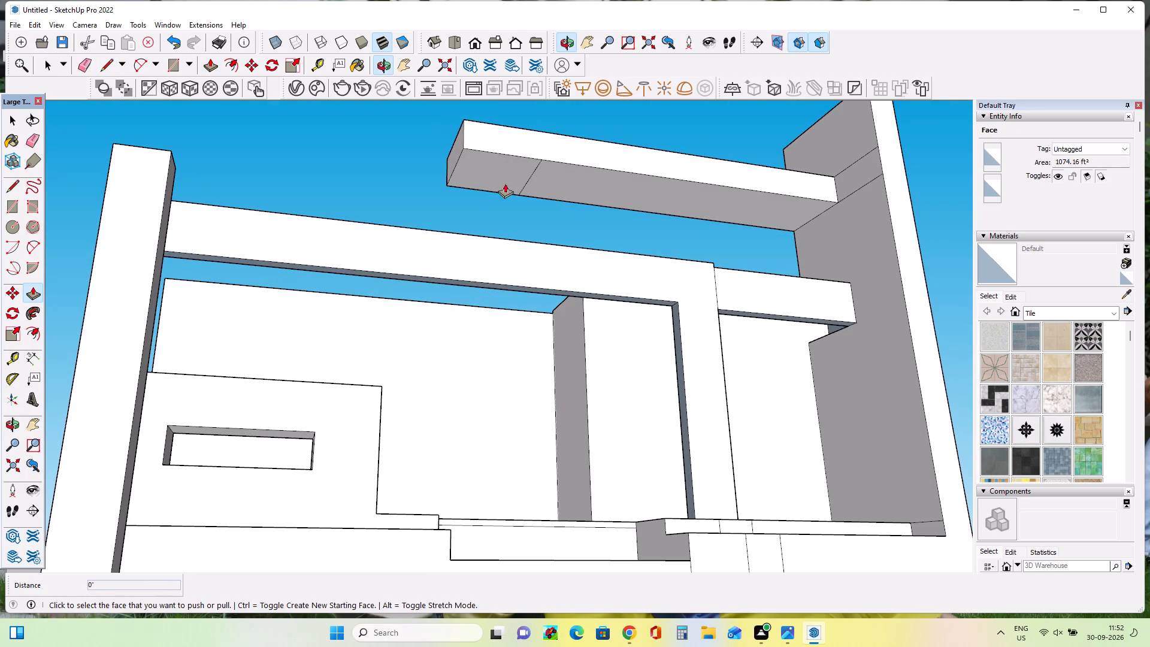
{"action": "left_click", "coordinate": [507, 158]}
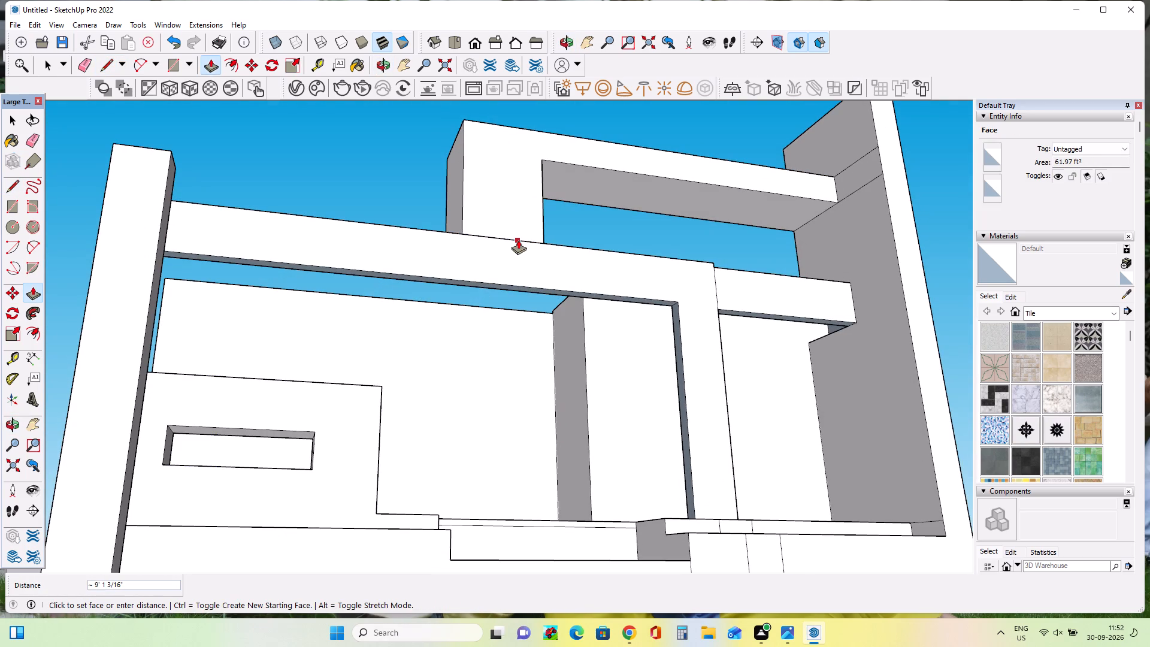
{"action": "left_click", "coordinate": [518, 240]}
Widen the slab's new leg by repeating the last offset on its inner side face, and push that face back about 4' 5/8".
{"action": "middle_click_drag", "start_coordinate": [573, 245], "coordinate": [433, 452]}
{"action": "scroll", "coordinate": [550, 306], "scroll_direction": "down", "scroll_amount": 1}
{"action": "scroll", "coordinate": [514, 267], "scroll_direction": "up", "scroll_amount": 3}
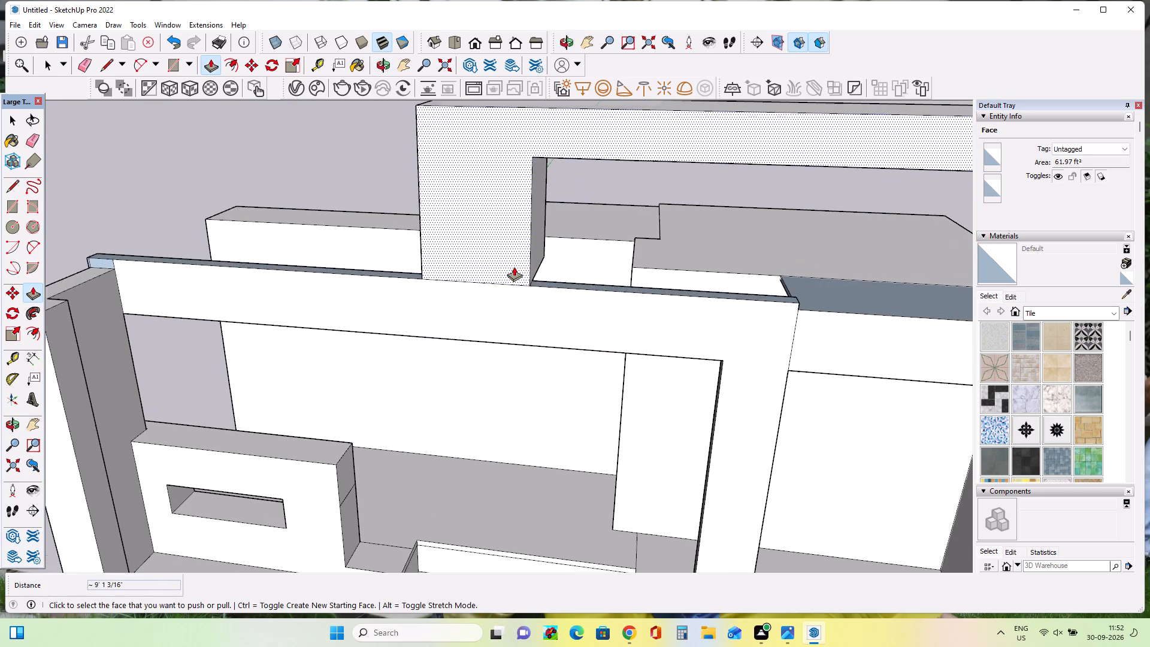
{"action": "scroll", "coordinate": [514, 267], "scroll_direction": "up", "scroll_amount": 3}
{"action": "middle_click_drag", "start_coordinate": [516, 281], "coordinate": [529, 355]}
{"action": "scroll", "coordinate": [504, 337], "scroll_direction": "down", "scroll_amount": 4}
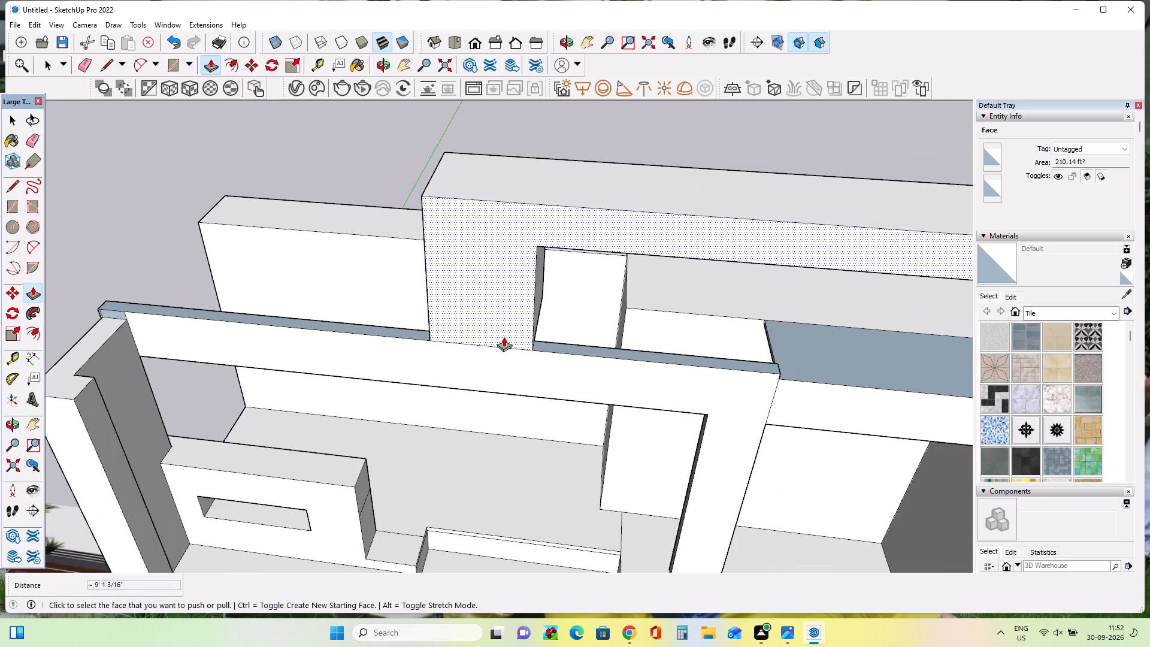
{"action": "scroll", "coordinate": [504, 337], "scroll_direction": "down", "scroll_amount": 4}
{"action": "middle_click_drag", "start_coordinate": [504, 337], "coordinate": [568, 240]}
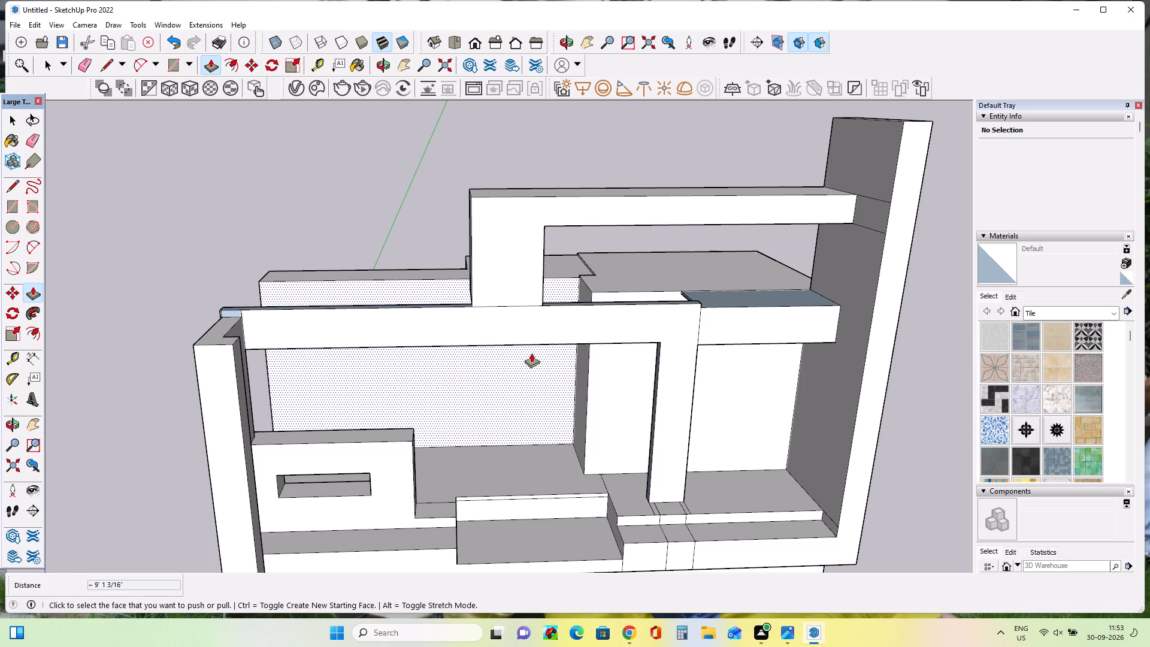
{"action": "middle_click_drag", "start_coordinate": [562, 316], "coordinate": [347, 318]}
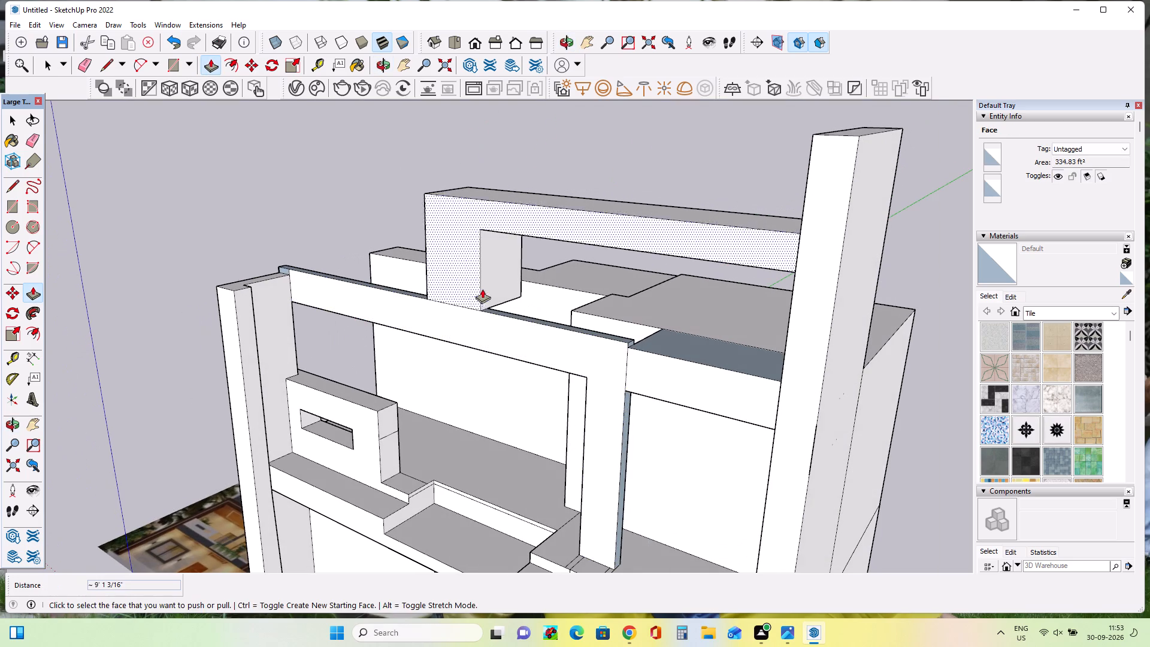
{"action": "double_click", "coordinate": [492, 282]}
{"action": "left_click", "coordinate": [576, 289]}
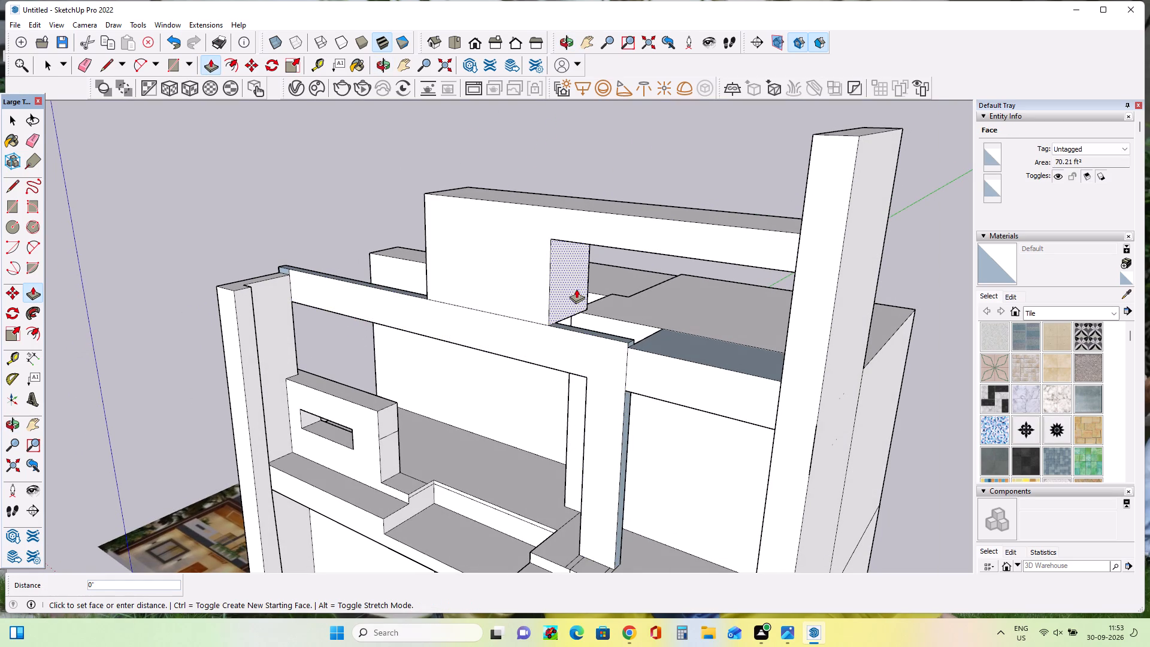
{"action": "left_click", "coordinate": [545, 283]}
Examine the widened leg and how it sits on the front frame from several angles.
{"action": "middle_click_drag", "start_coordinate": [481, 340], "coordinate": [534, 370]}
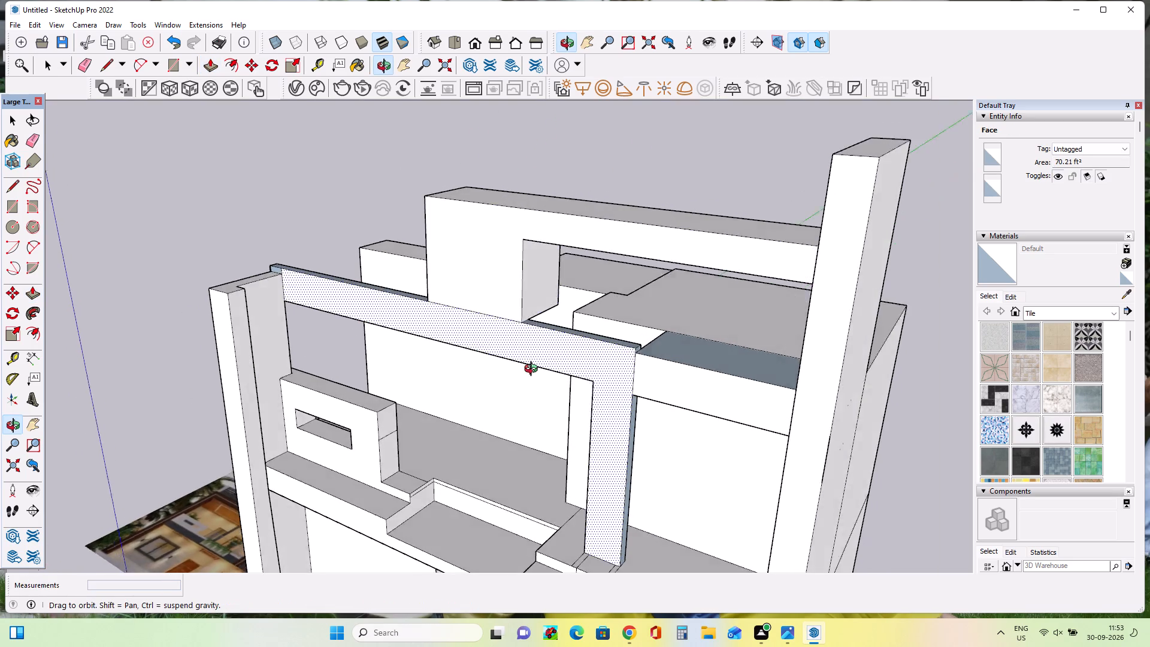
{"action": "middle_click_drag", "start_coordinate": [534, 370], "coordinate": [579, 382]}
{"action": "middle_click_drag", "start_coordinate": [465, 336], "coordinate": [492, 359]}
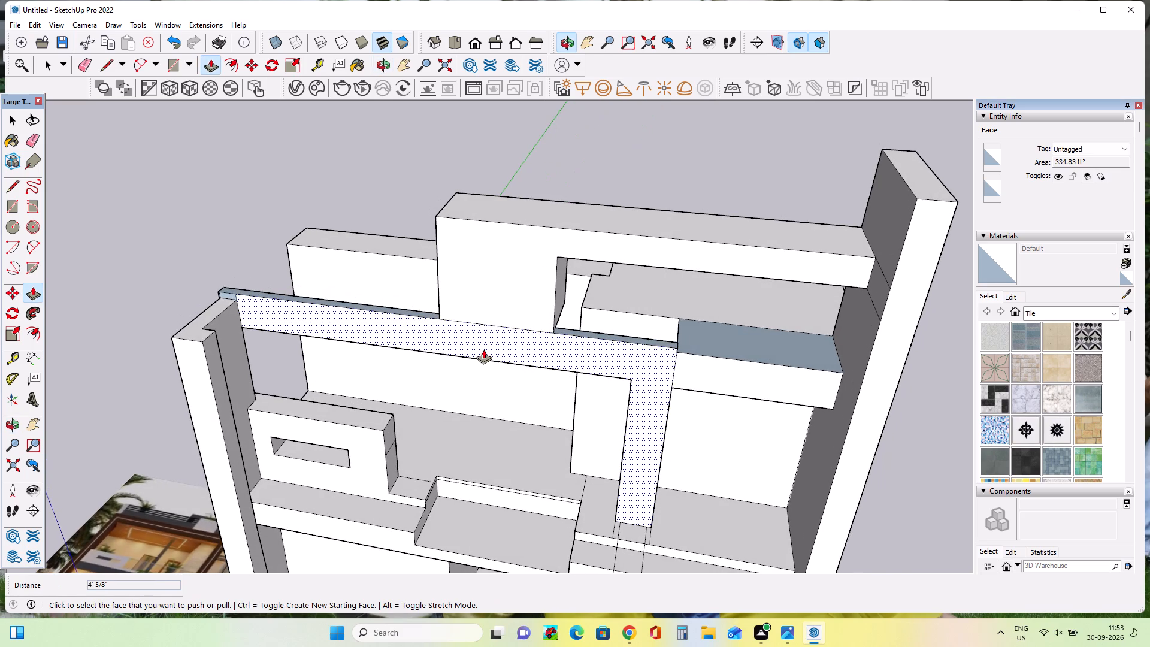
{"action": "middle_click_drag", "start_coordinate": [634, 363], "coordinate": [361, 364]}
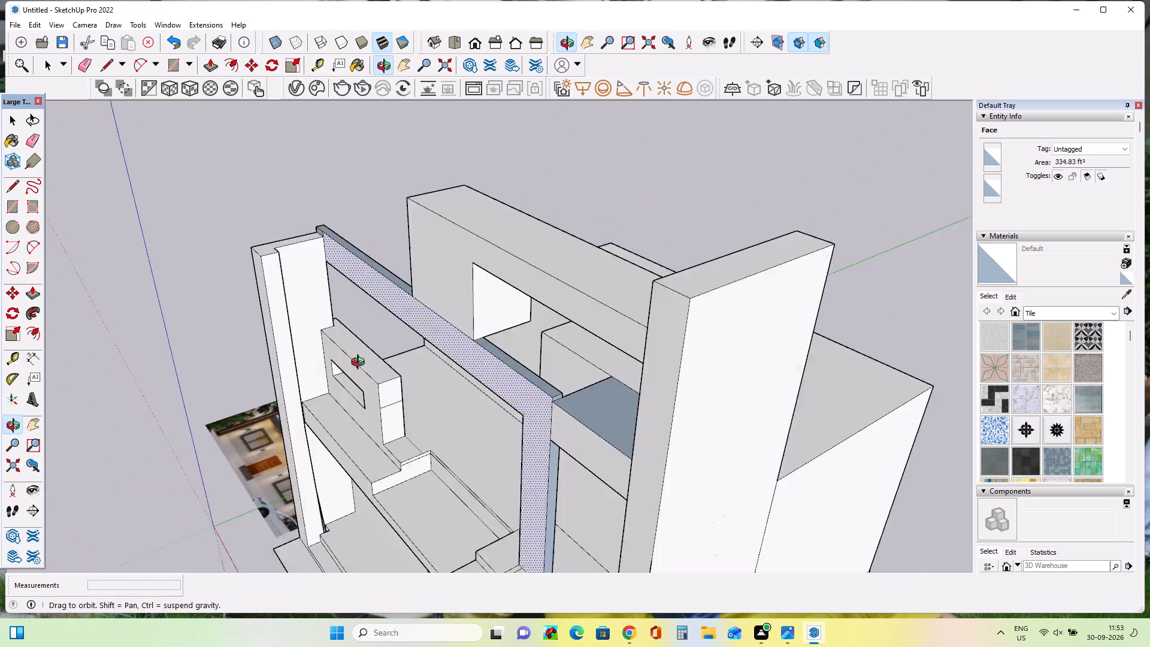
{"action": "middle_click_drag", "start_coordinate": [361, 364], "coordinate": [464, 368]}
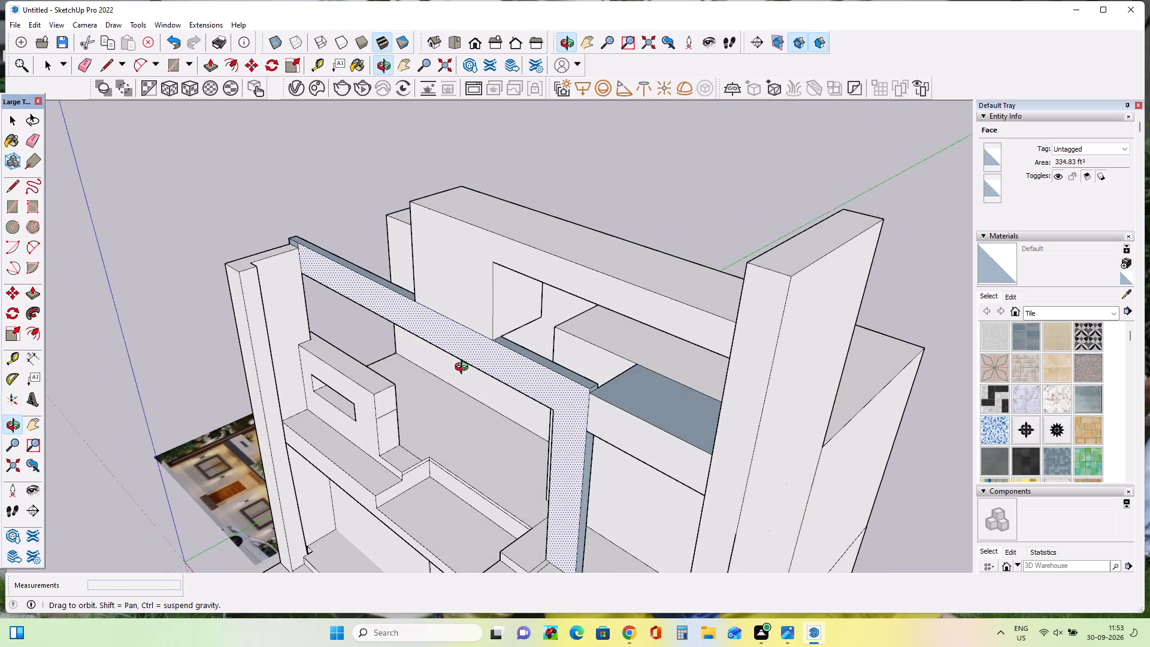
{"action": "middle_click_drag", "start_coordinate": [464, 368], "coordinate": [463, 368]}
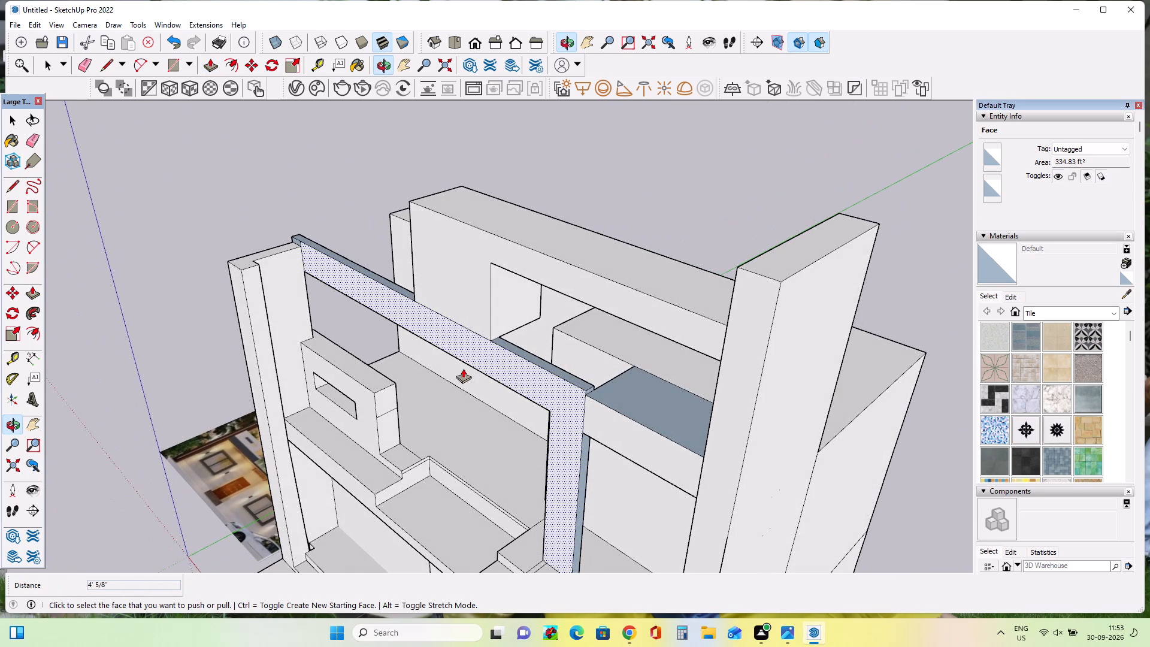
{"action": "middle_click_drag", "start_coordinate": [463, 368], "coordinate": [670, 286]}
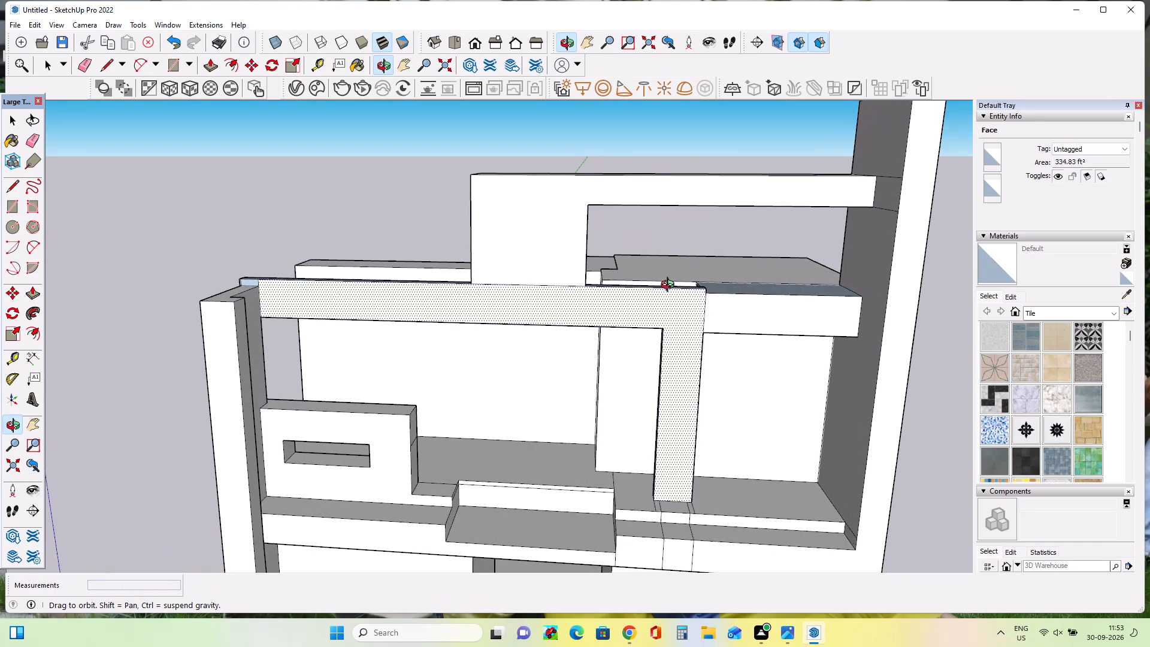
{"action": "middle_click_drag", "start_coordinate": [670, 286], "coordinate": [676, 329]}
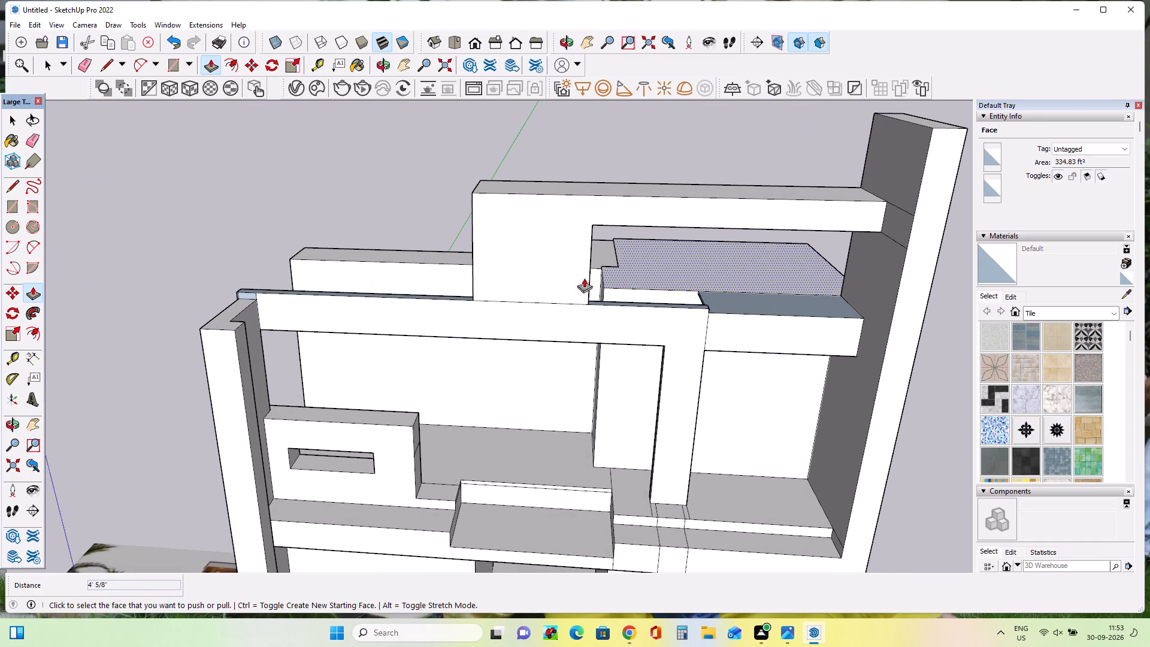
Pull the upper floor's recessed rear wall face forward about 2' 5 11/16" with Push/Pull.
{"action": "left_click", "coordinate": [401, 252]}
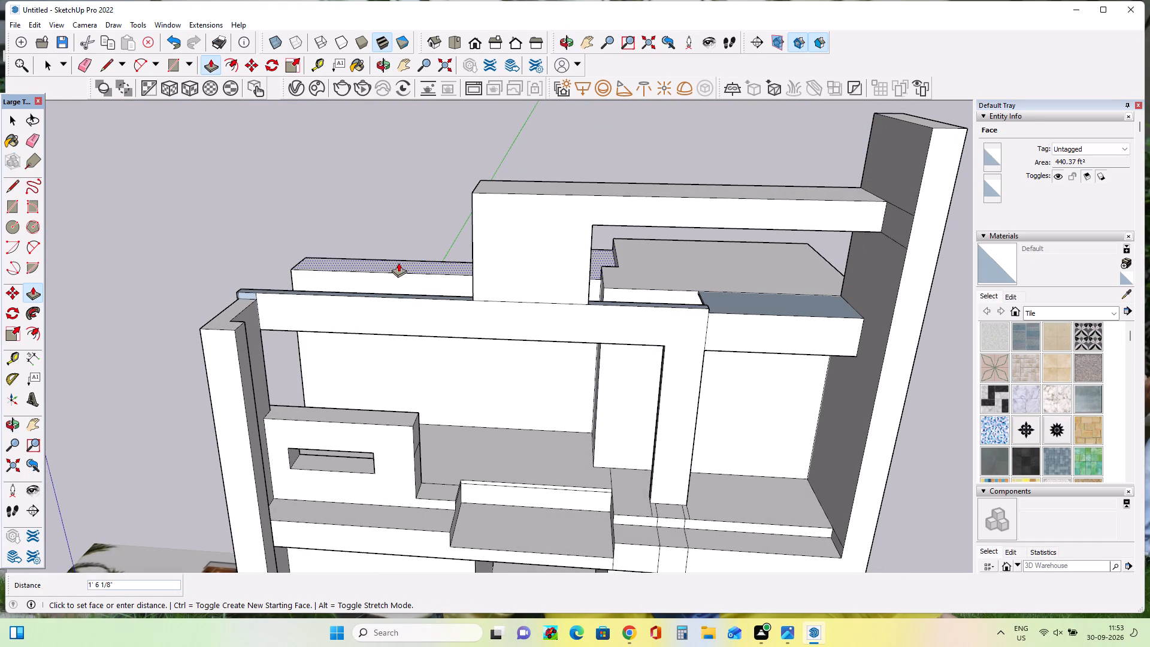
{"action": "key", "text": "Escape"}
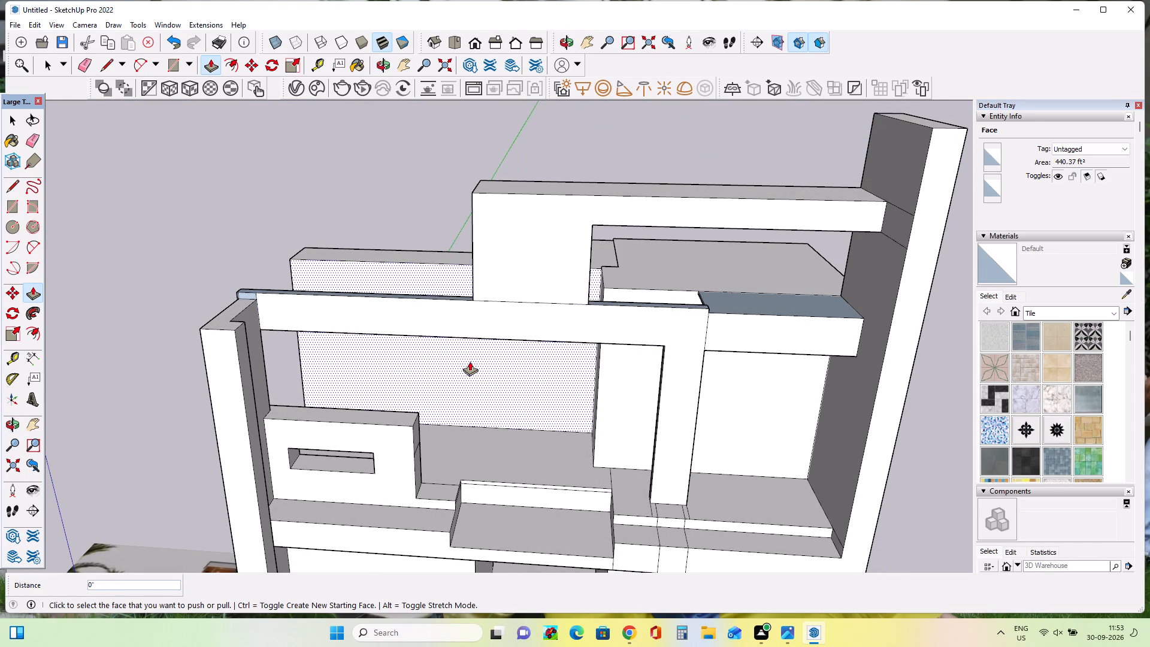
{"action": "left_click", "coordinate": [470, 361]}
{"action": "double_click", "coordinate": [470, 369]}
Draw a roof rectangle about 72' 1 3/16" by 29' 10 9/16" over the rear block, starting from its corner at the tall side wall.
{"action": "middle_click_drag", "start_coordinate": [570, 397], "coordinate": [579, 397]}
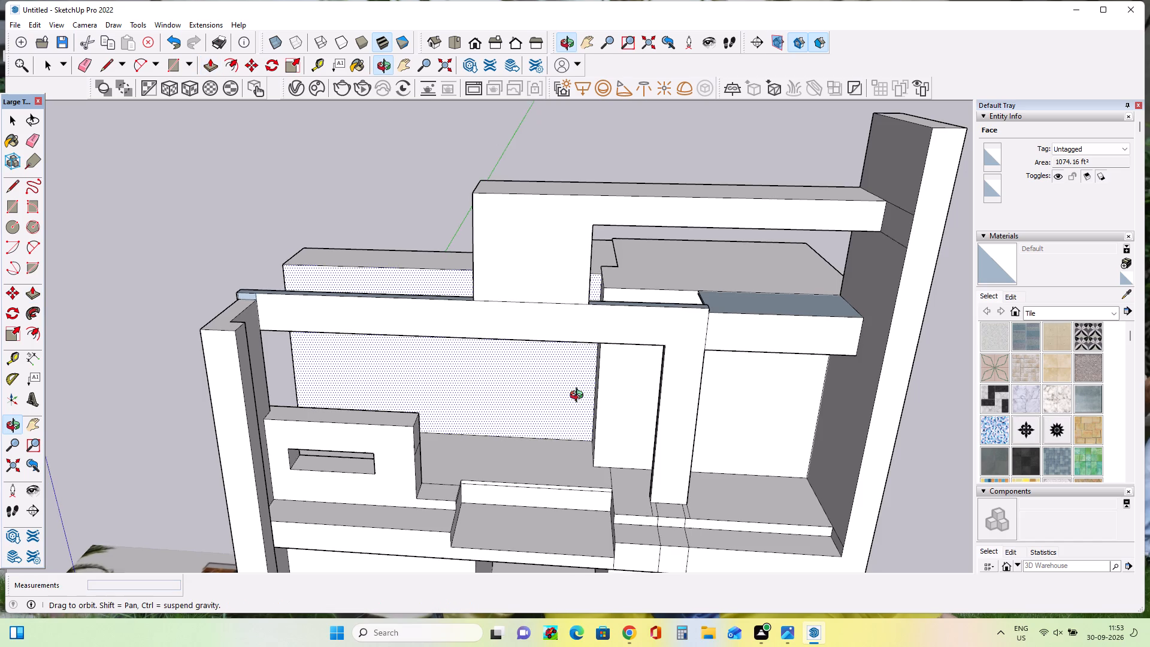
{"action": "middle_click_drag", "start_coordinate": [579, 397], "coordinate": [695, 368]}
{"action": "middle_click_drag", "start_coordinate": [637, 368], "coordinate": [376, 437]}
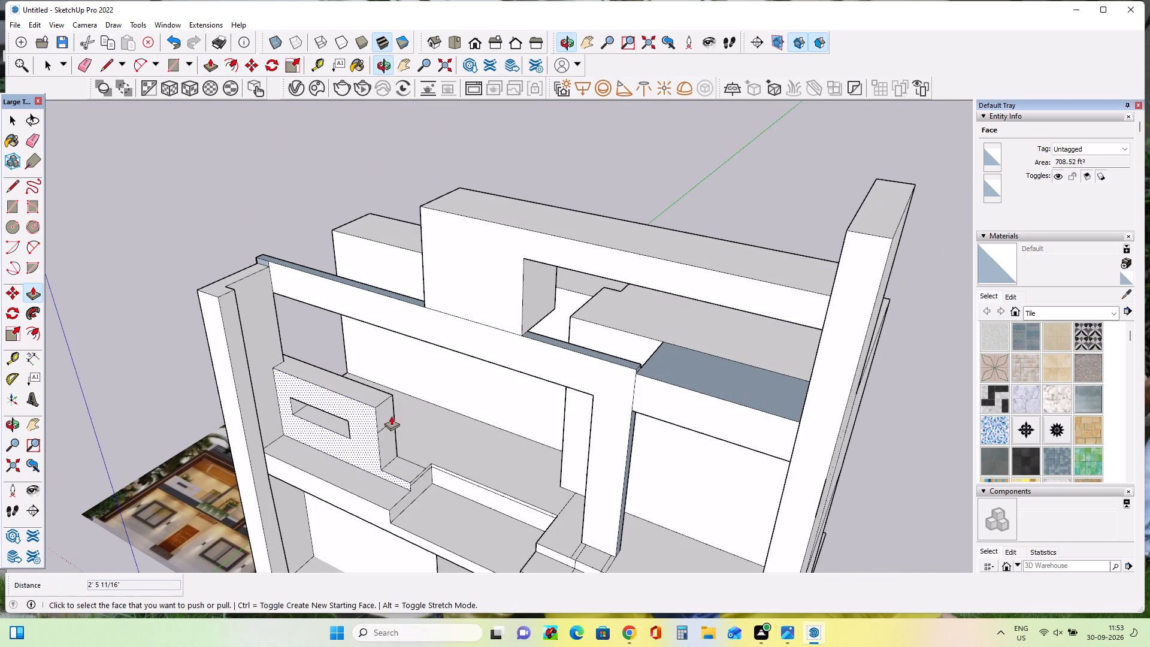
{"action": "middle_click_drag", "start_coordinate": [575, 371], "coordinate": [585, 379]}
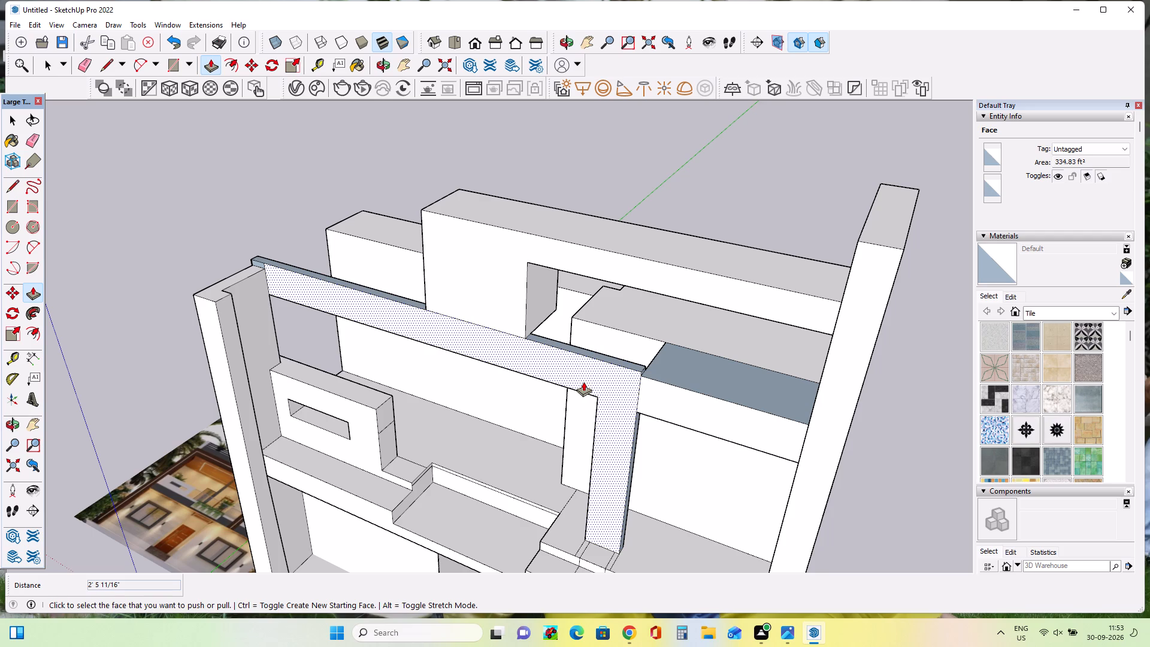
{"action": "left_click", "coordinate": [10, 208]}
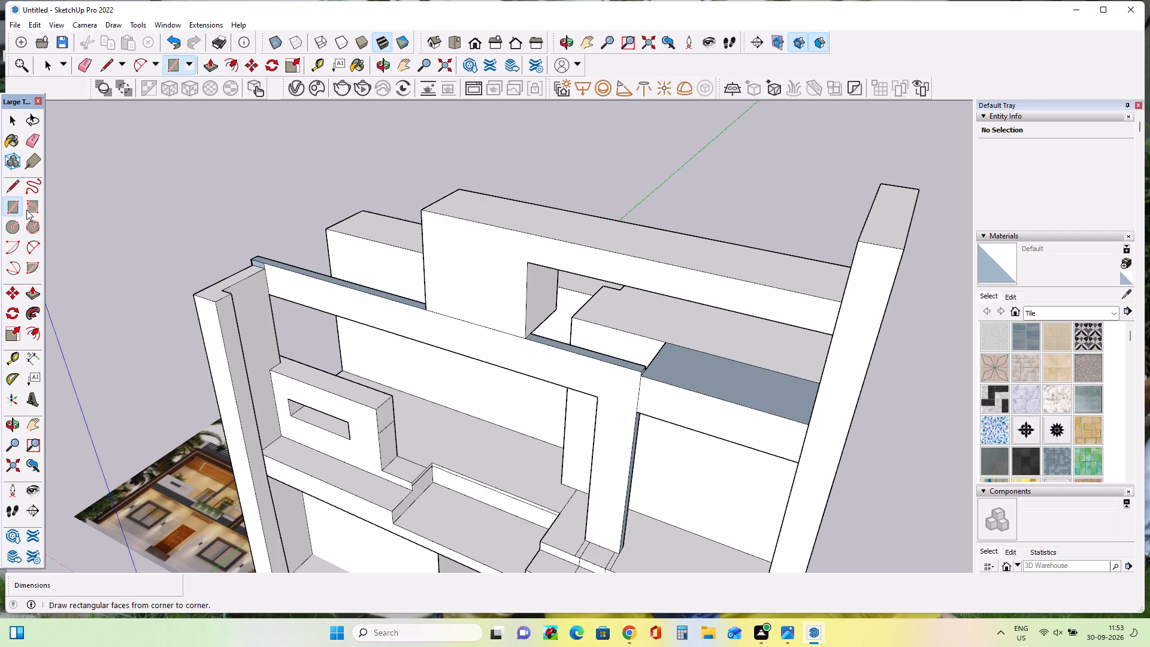
{"action": "middle_click_drag", "start_coordinate": [652, 384], "coordinate": [188, 405]}
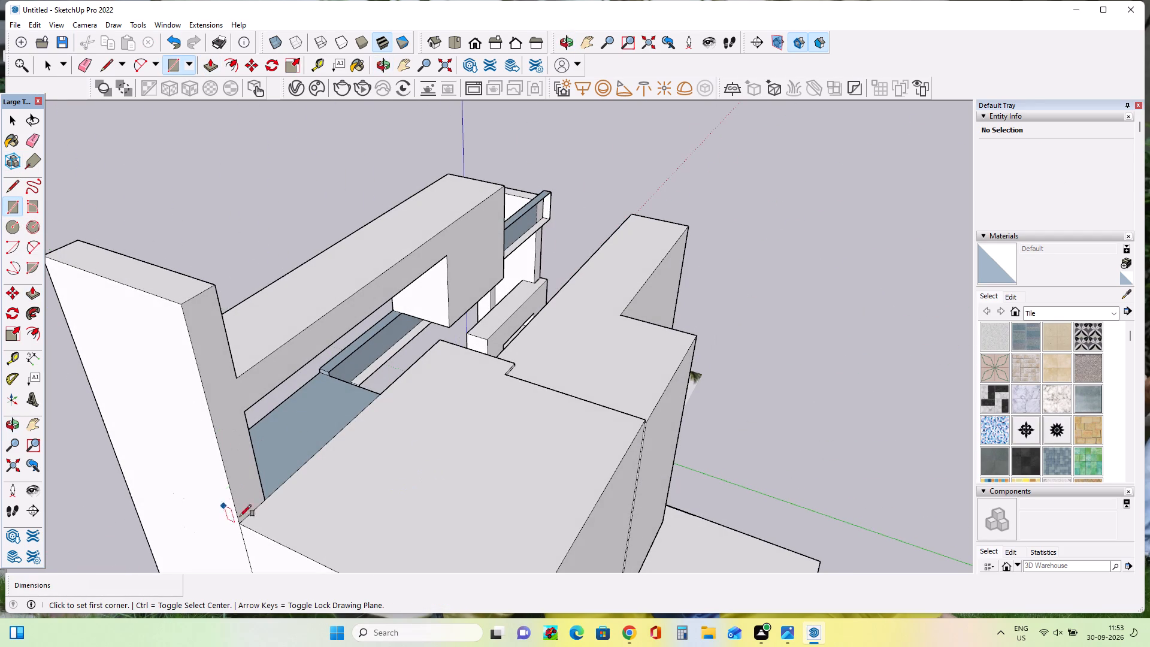
{"action": "double_click", "coordinate": [243, 521]}
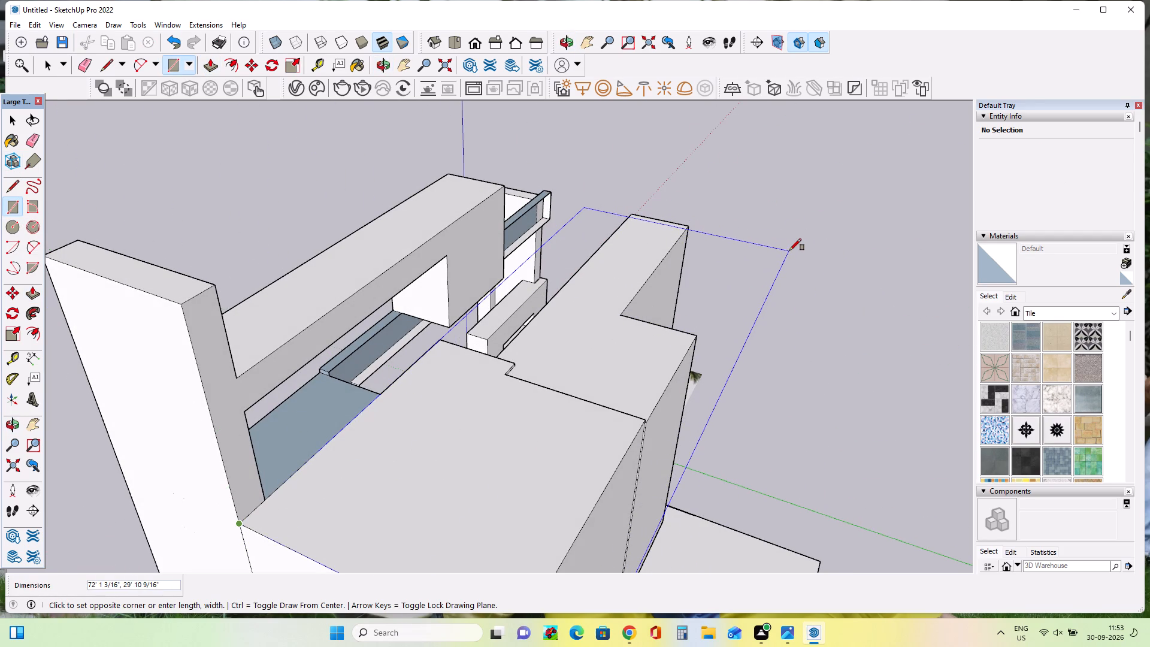
{"action": "left_click", "coordinate": [792, 249]}
Push the upper floor's recessed rear wall face back about 8' 8 3/8" with Push/Pull.
{"action": "middle_click_drag", "start_coordinate": [526, 404], "coordinate": [824, 297]}
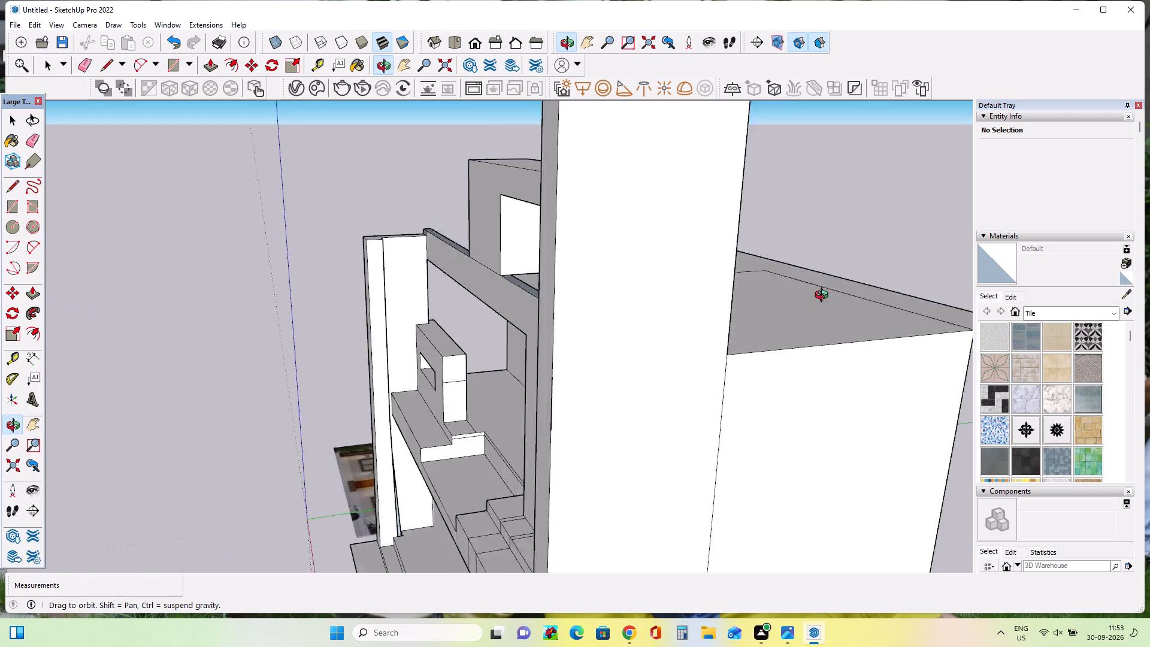
{"action": "middle_click_drag", "start_coordinate": [824, 297], "coordinate": [973, 306]}
{"action": "middle_click_drag", "start_coordinate": [567, 342], "coordinate": [834, 253]}
{"action": "middle_click_drag", "start_coordinate": [833, 235], "coordinate": [815, 214]}
{"action": "middle_click_drag", "start_coordinate": [631, 372], "coordinate": [598, 276]}
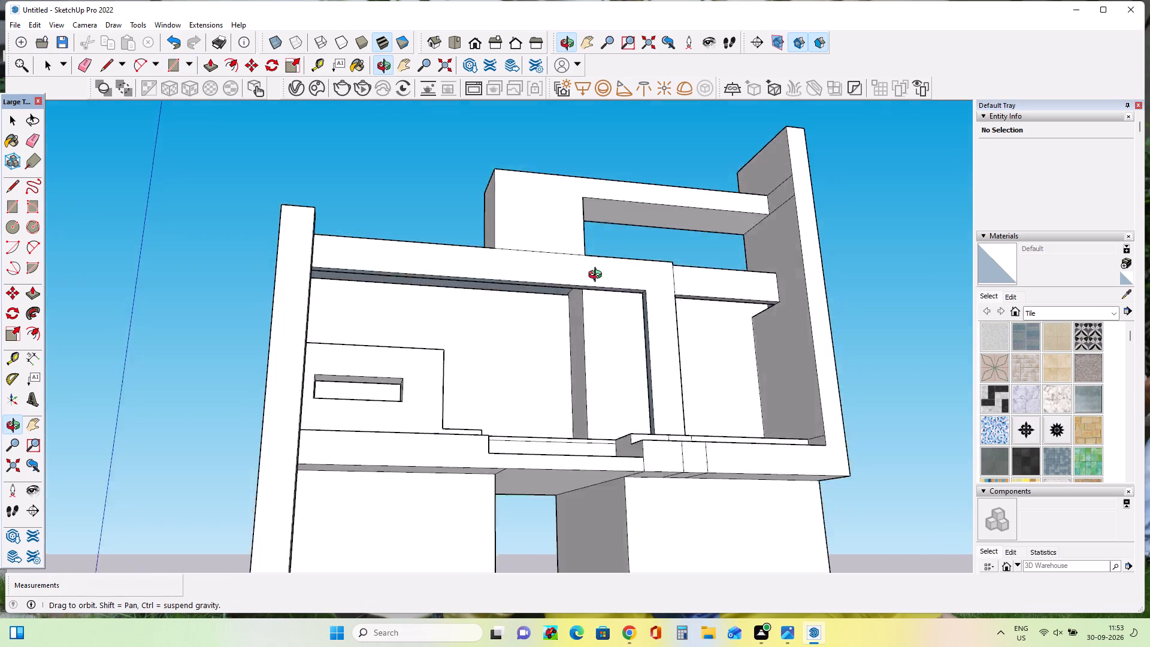
{"action": "middle_click_drag", "start_coordinate": [598, 276], "coordinate": [538, 469]}
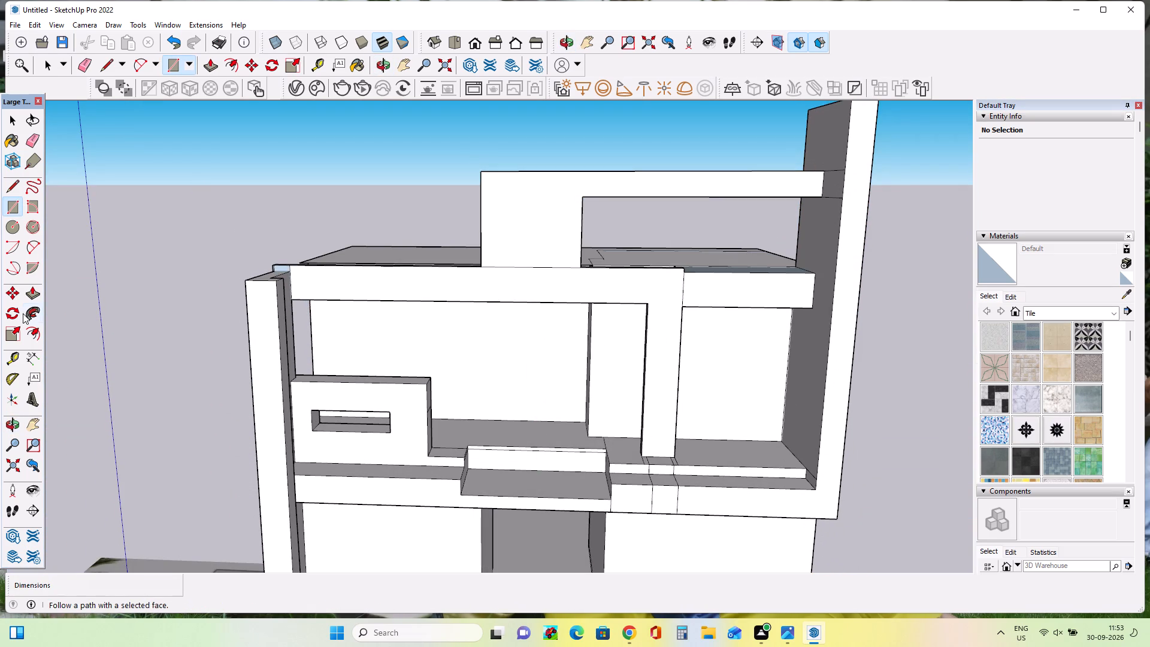
{"action": "left_click", "coordinate": [34, 297]}
{"action": "left_click", "coordinate": [473, 358]}
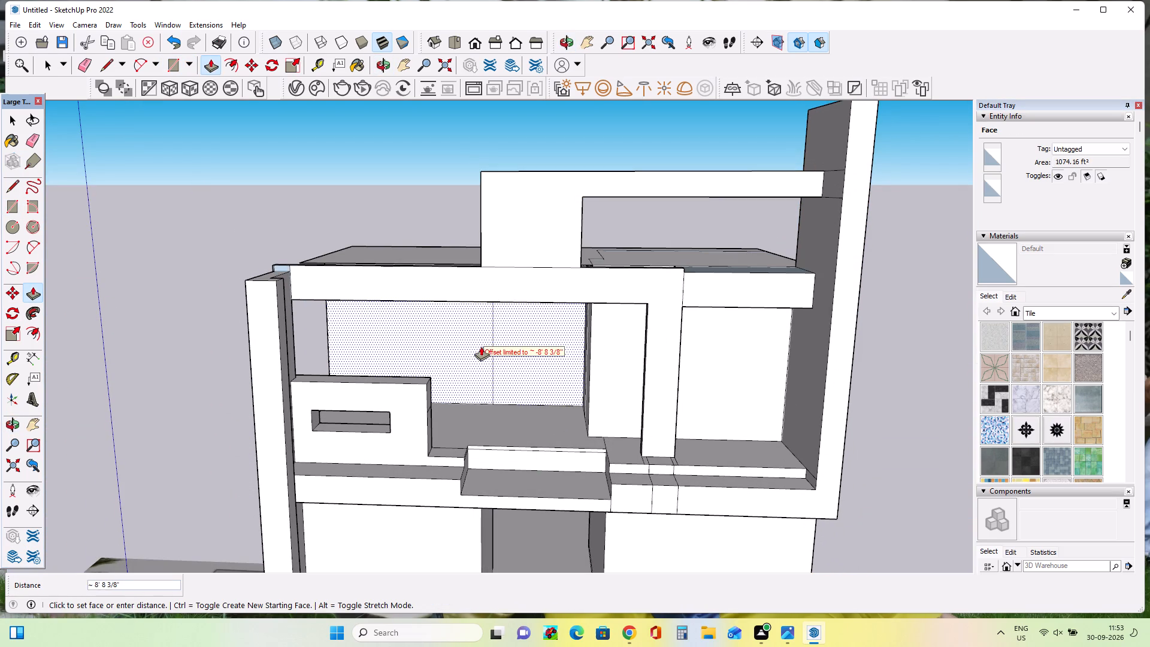
{"action": "left_click", "coordinate": [485, 349]}
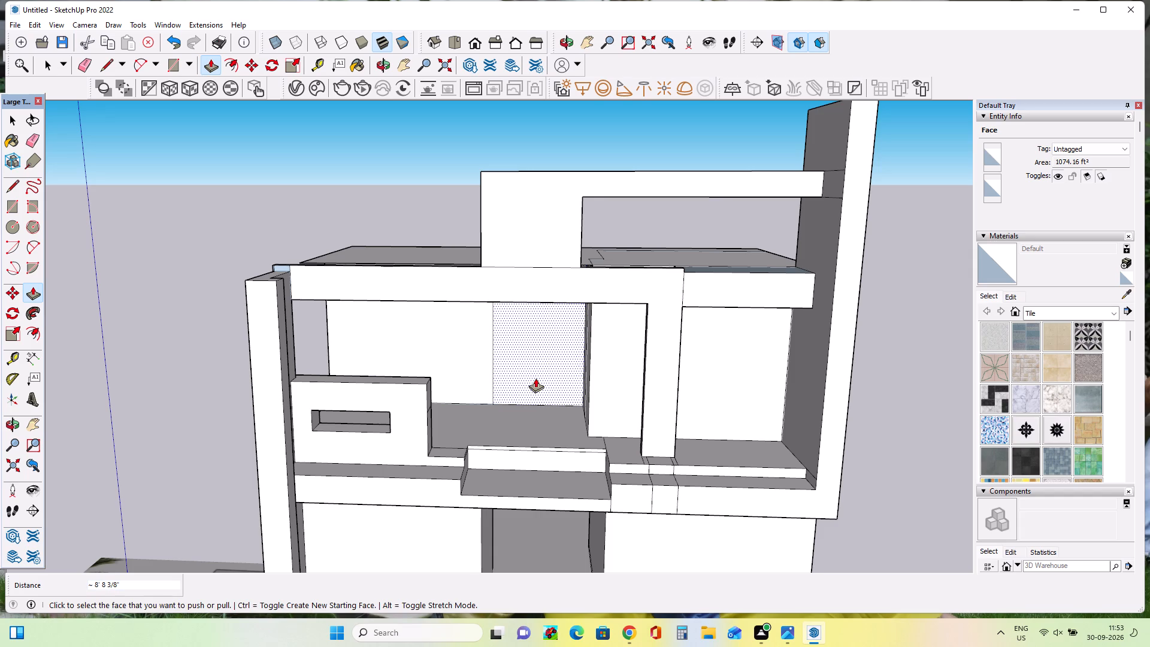
Erase the vertical seam line on the upper floor's recessed rear wall.
{"action": "scroll", "coordinate": [540, 374], "scroll_direction": "up", "scroll_amount": 5}
{"action": "middle_click_drag", "start_coordinate": [552, 363], "coordinate": [565, 408]}
{"action": "scroll", "coordinate": [566, 407], "scroll_direction": "down", "scroll_amount": 3}
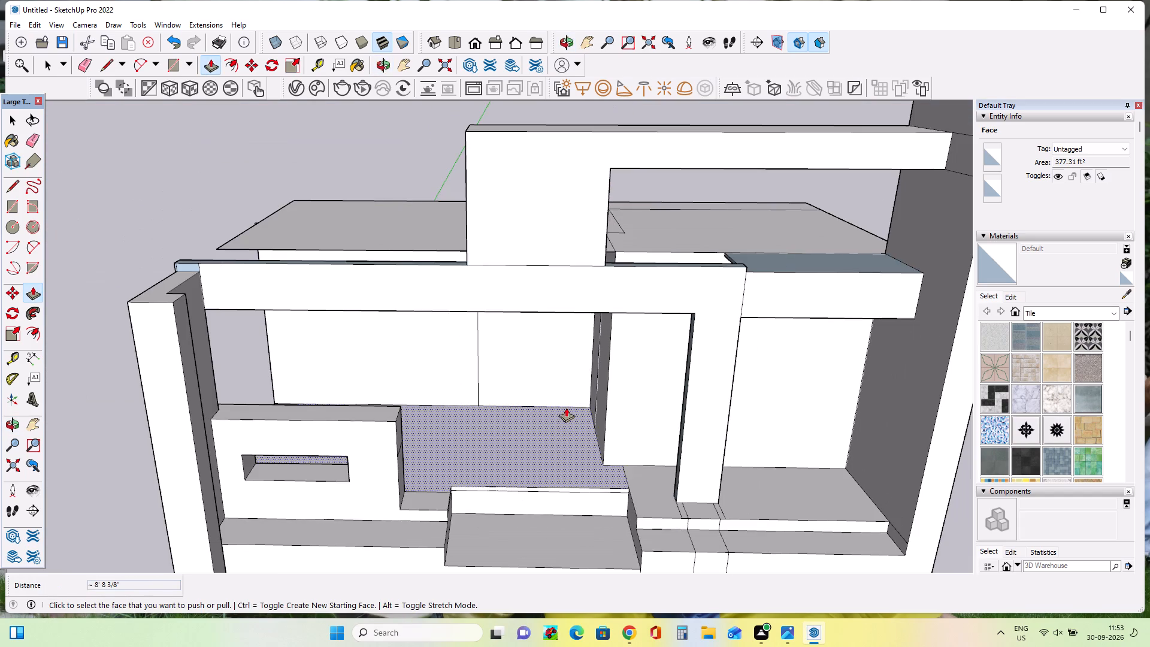
{"action": "middle_click_drag", "start_coordinate": [564, 383], "coordinate": [561, 347]}
{"action": "scroll", "coordinate": [561, 334], "scroll_direction": "down", "scroll_amount": 1}
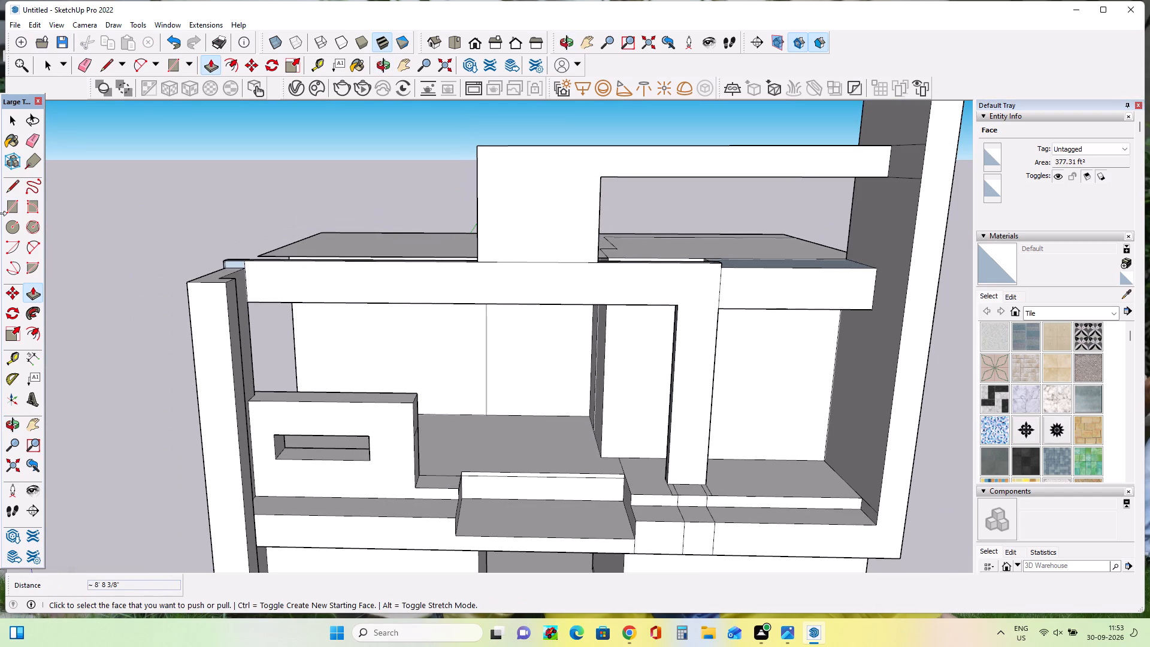
{"action": "left_click", "coordinate": [32, 136]}
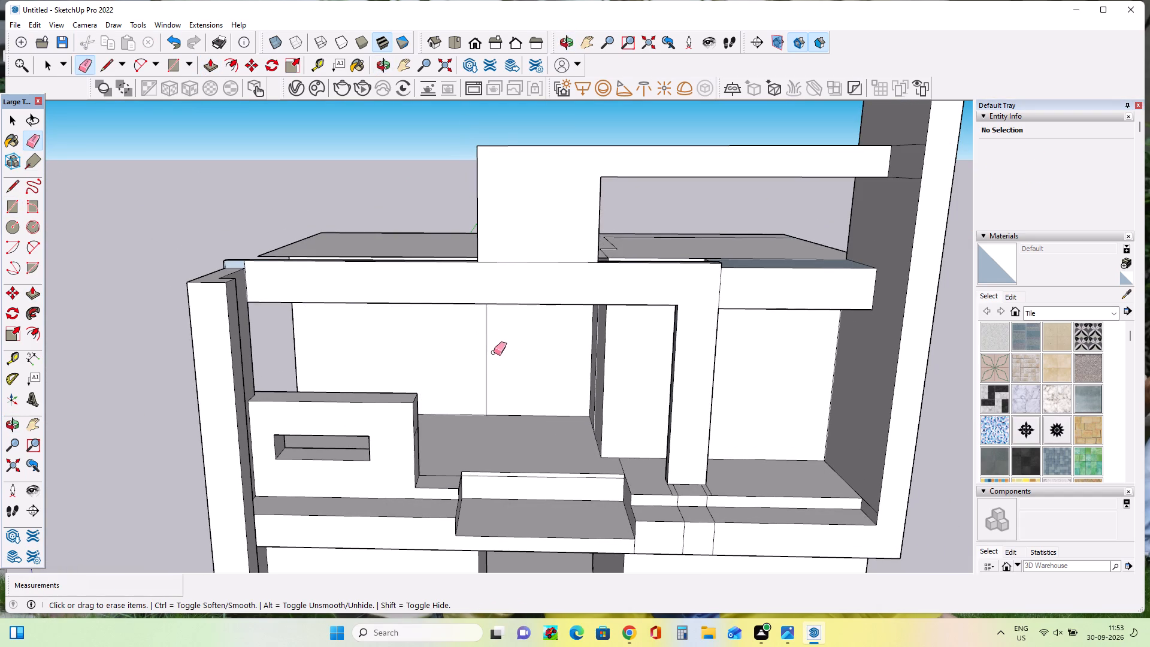
{"action": "left_click", "coordinate": [488, 348]}
Erase the leftover lines running from the base of the front frame's leg down across the balcony curb and slab edge.
{"action": "scroll", "coordinate": [516, 407], "scroll_direction": "down", "scroll_amount": 5}
{"action": "middle_click_drag", "start_coordinate": [516, 407], "coordinate": [515, 407]}
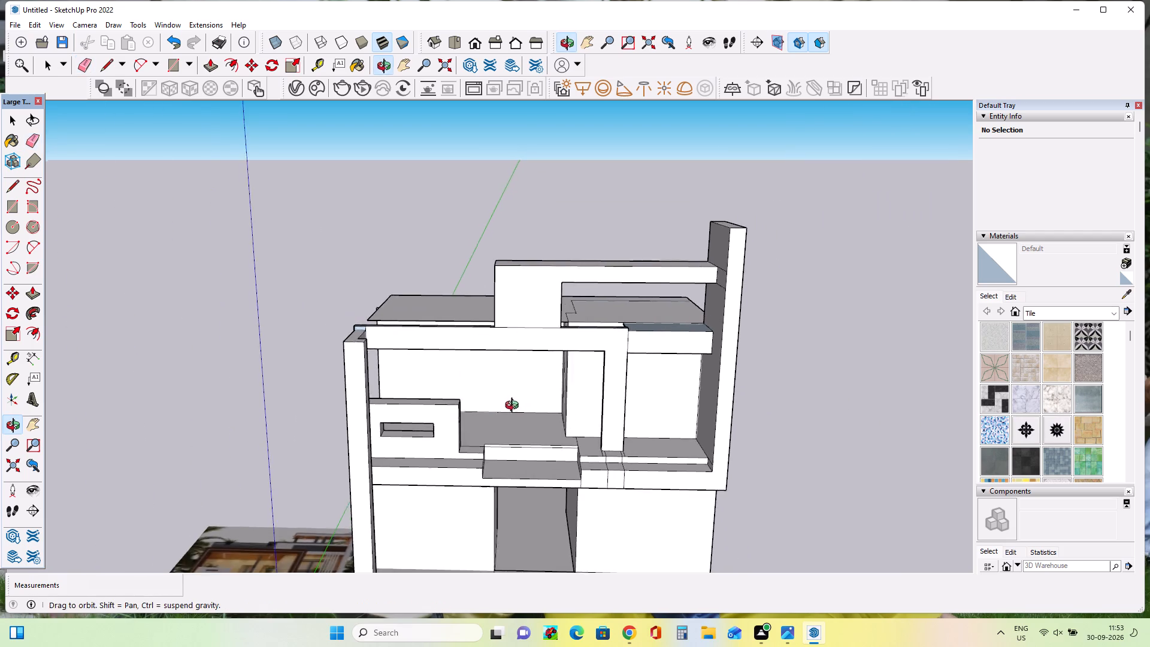
{"action": "middle_click_drag", "start_coordinate": [515, 407], "coordinate": [501, 392]}
{"action": "scroll", "coordinate": [634, 455], "scroll_direction": "up", "scroll_amount": 6}
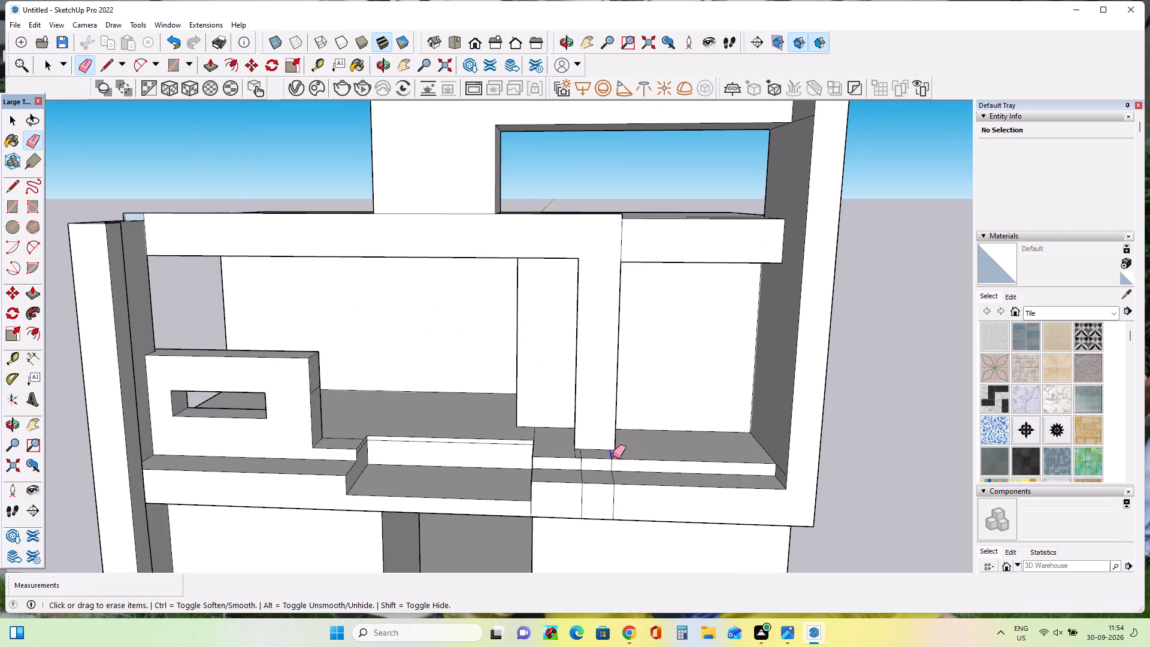
{"action": "left_click", "coordinate": [613, 455]}
{"action": "left_click", "coordinate": [617, 453]}
{"action": "double_click", "coordinate": [575, 452]}
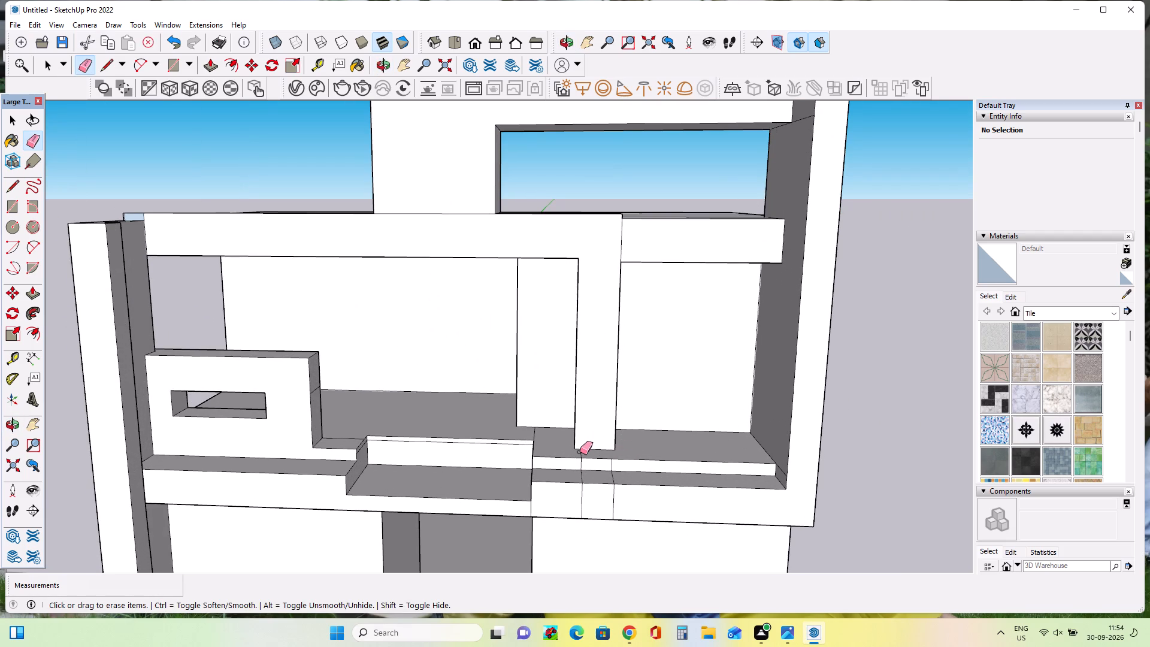
{"action": "left_click", "coordinate": [580, 452]}
{"action": "left_click", "coordinate": [580, 465]}
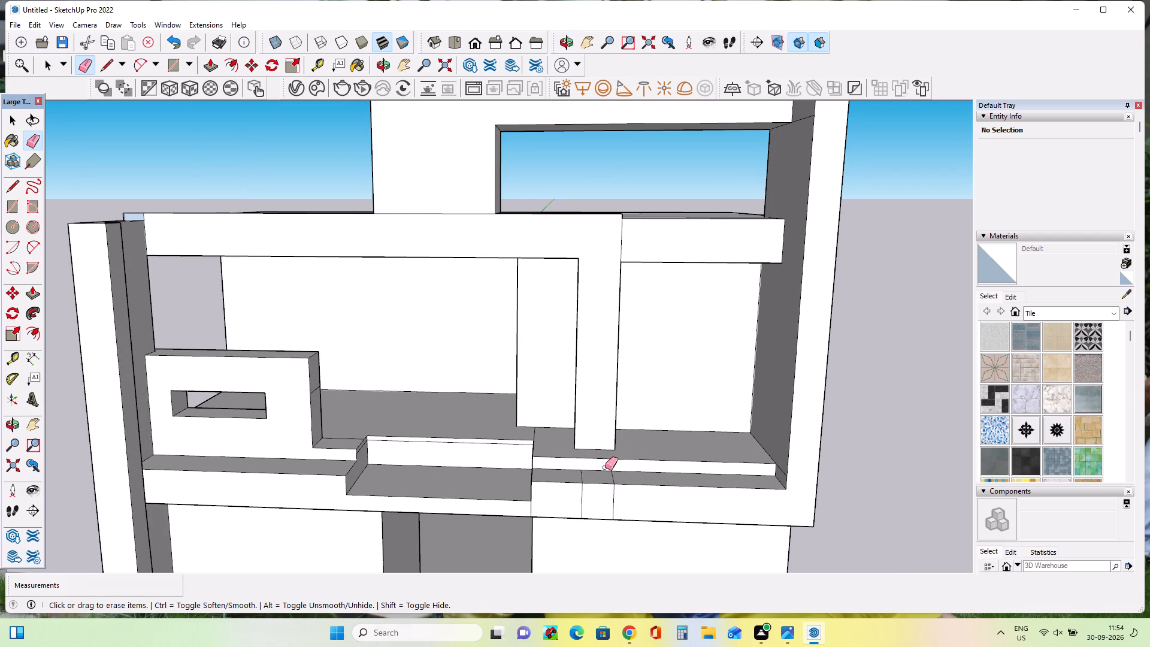
{"action": "double_click", "coordinate": [612, 467]}
{"action": "double_click", "coordinate": [613, 476]}
{"action": "left_click", "coordinate": [580, 476]}
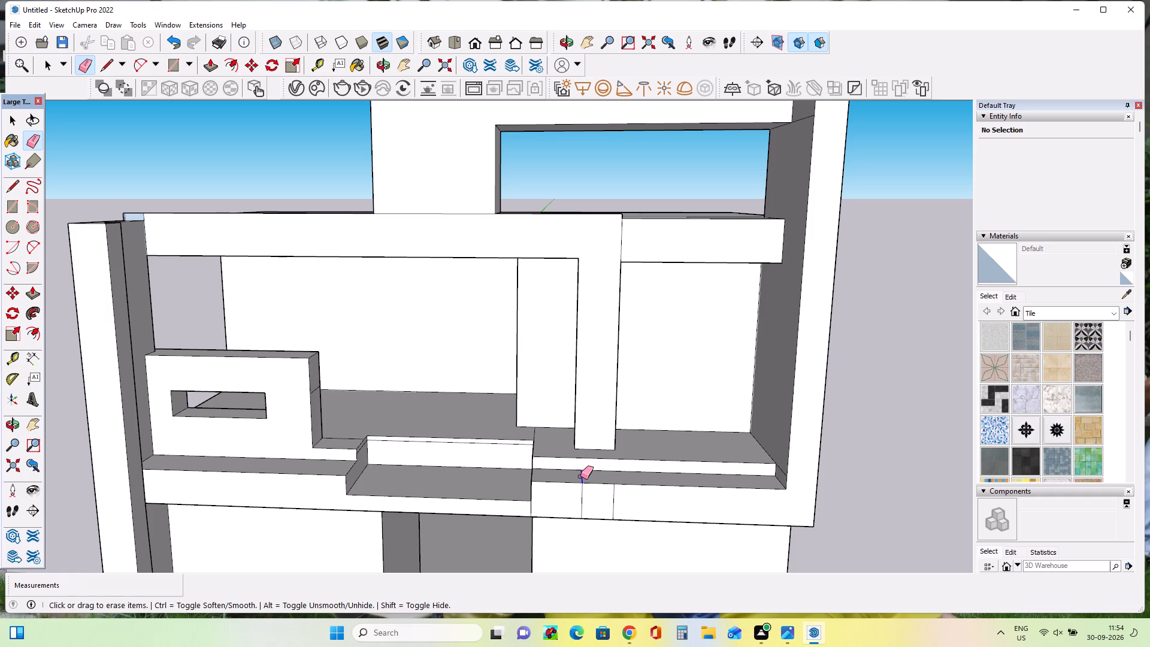
{"action": "left_click", "coordinate": [580, 496]}
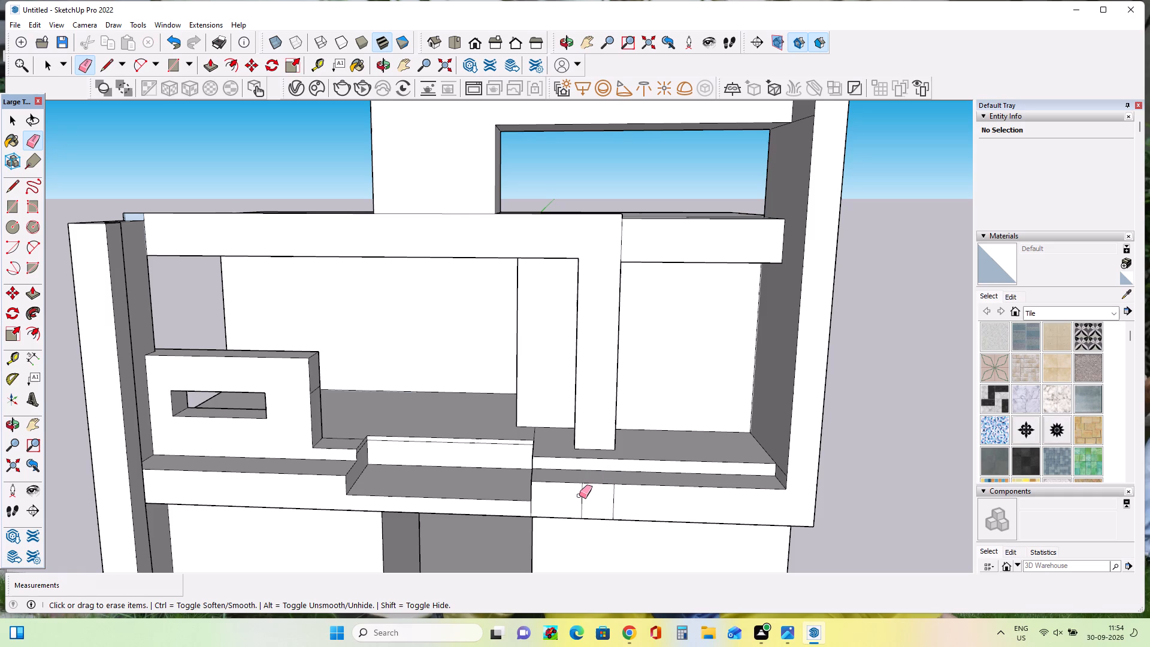
{"action": "double_click", "coordinate": [579, 495]}
{"action": "double_click", "coordinate": [581, 495]}
{"action": "left_click", "coordinate": [614, 500]}
Erase the leftover stepped outline edges of the block below from the new roof face.
{"action": "scroll", "coordinate": [587, 451], "scroll_direction": "down", "scroll_amount": 6}
{"action": "middle_click_drag", "start_coordinate": [587, 431], "coordinate": [575, 572]}
{"action": "scroll", "coordinate": [582, 513], "scroll_direction": "up", "scroll_amount": 1}
{"action": "middle_click_drag", "start_coordinate": [616, 270], "coordinate": [630, 412]}
{"action": "scroll", "coordinate": [571, 253], "scroll_direction": "up", "scroll_amount": 4}
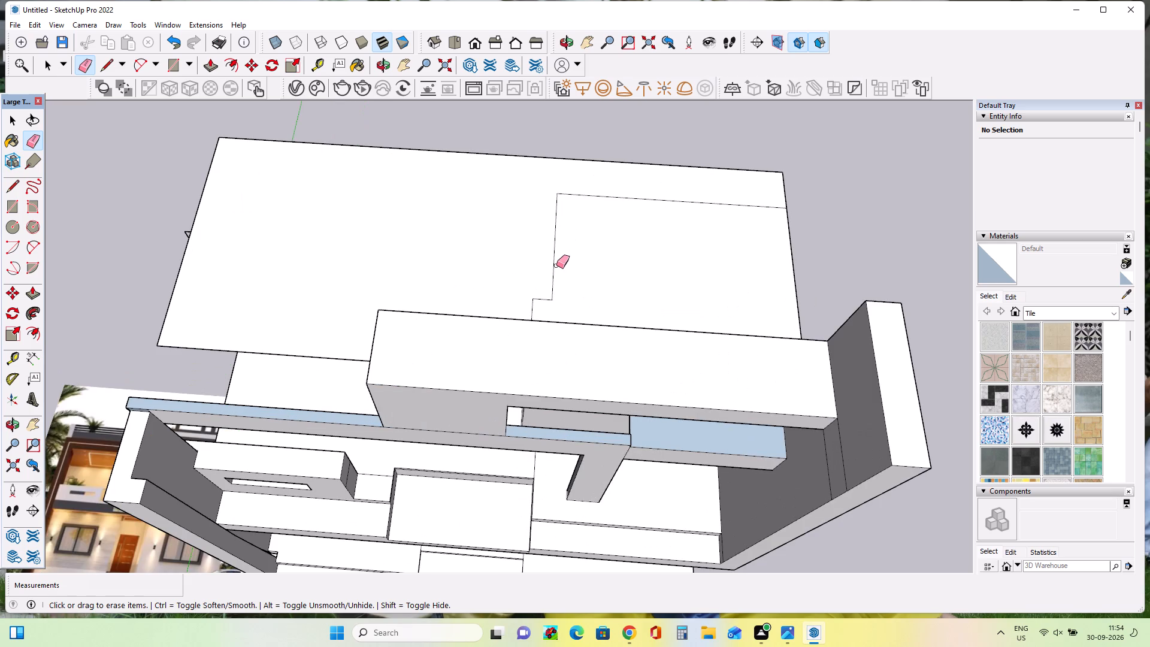
{"action": "left_click", "coordinate": [552, 265]}
{"action": "left_click", "coordinate": [595, 197]}
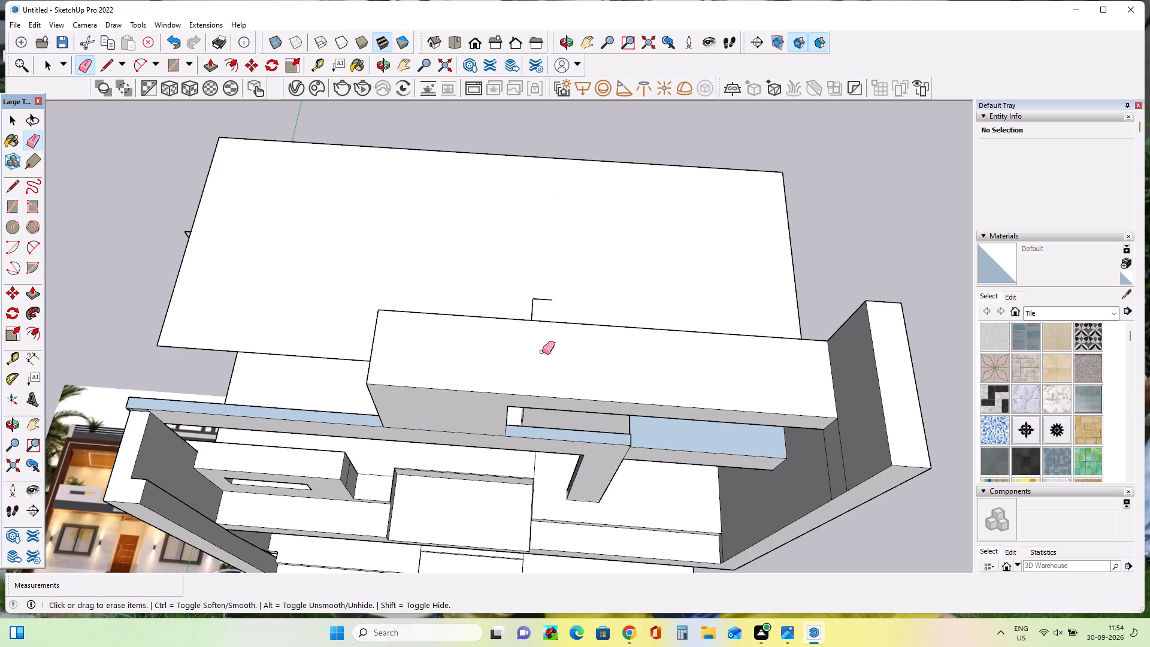
{"action": "left_click", "coordinate": [549, 300]}
{"action": "double_click", "coordinate": [533, 307]}
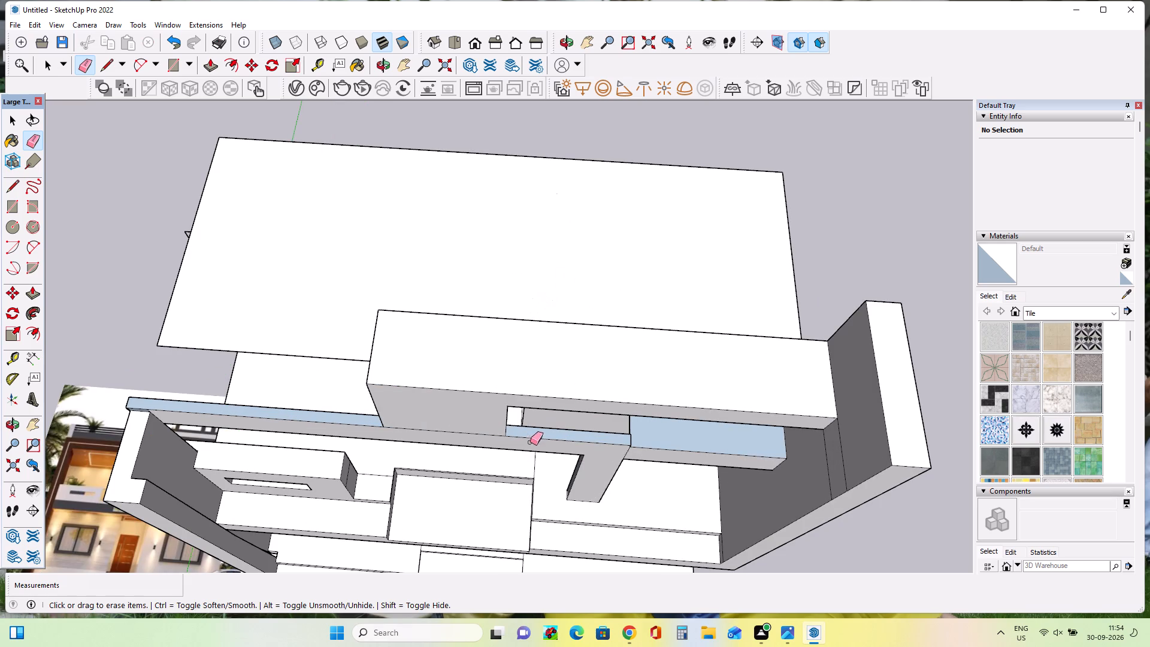
Examine the flat roof plate and how it overhangs the walls from the front, side and rear.
{"action": "middle_click_drag", "start_coordinate": [535, 440], "coordinate": [572, 289]}
{"action": "scroll", "coordinate": [568, 322], "scroll_direction": "up", "scroll_amount": 3}
{"action": "middle_click_drag", "start_coordinate": [571, 312], "coordinate": [576, 235]}
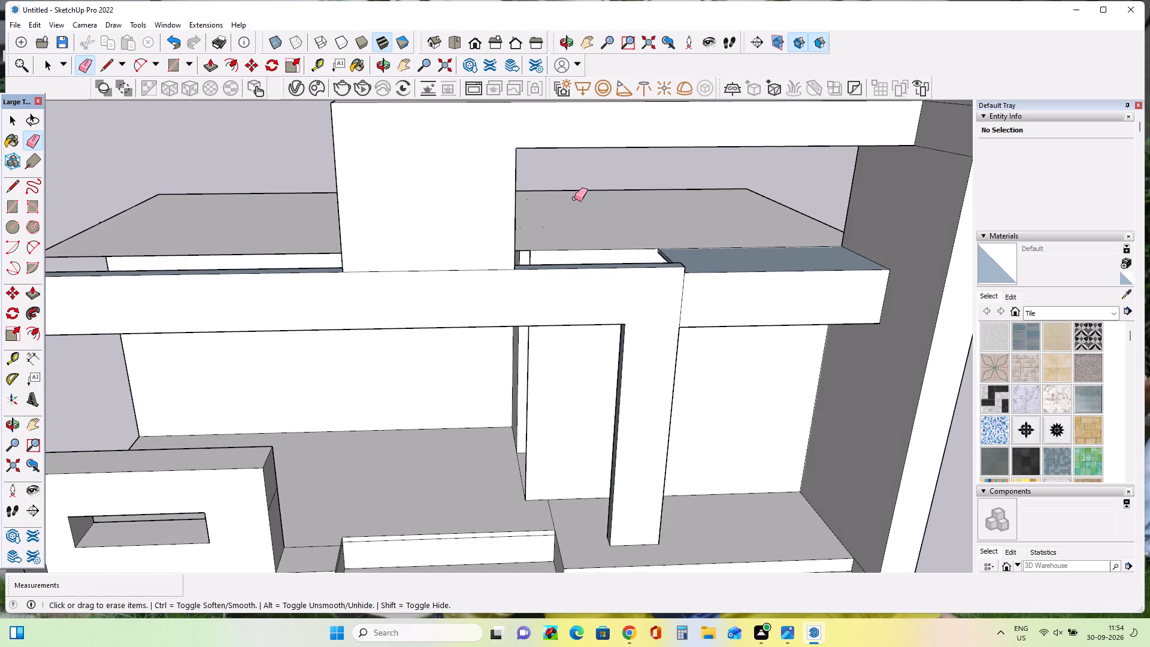
{"action": "scroll", "coordinate": [588, 272], "scroll_direction": "up", "scroll_amount": 3}
{"action": "scroll", "coordinate": [588, 272], "scroll_direction": "down", "scroll_amount": 10}
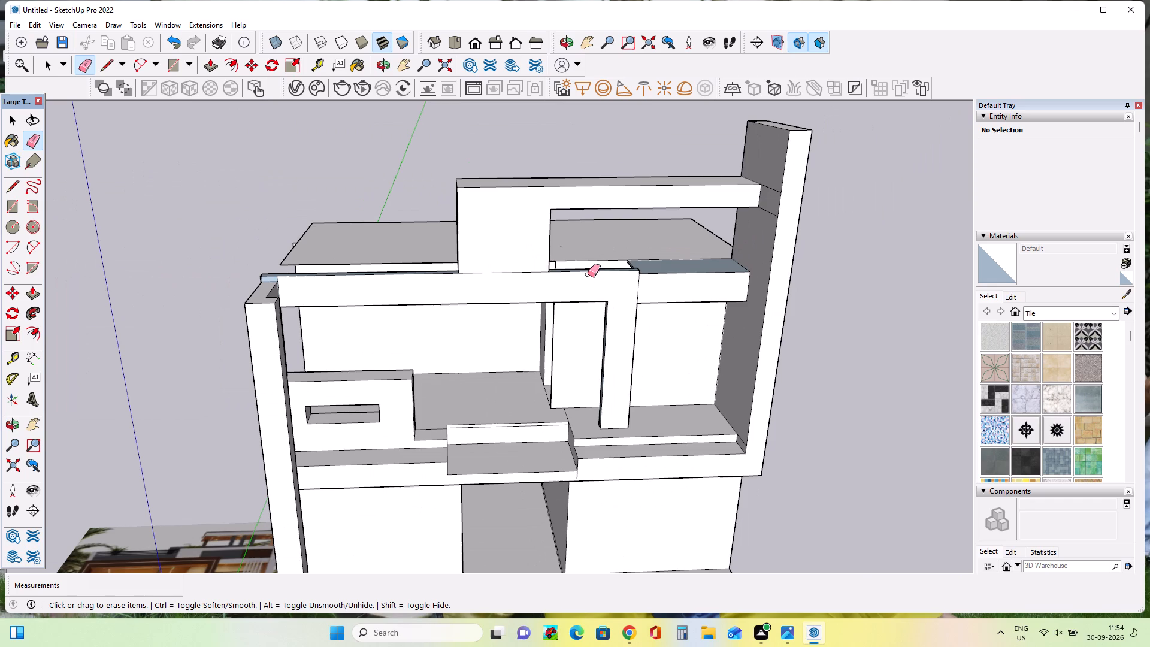
{"action": "middle_click_drag", "start_coordinate": [551, 326], "coordinate": [134, 298]}
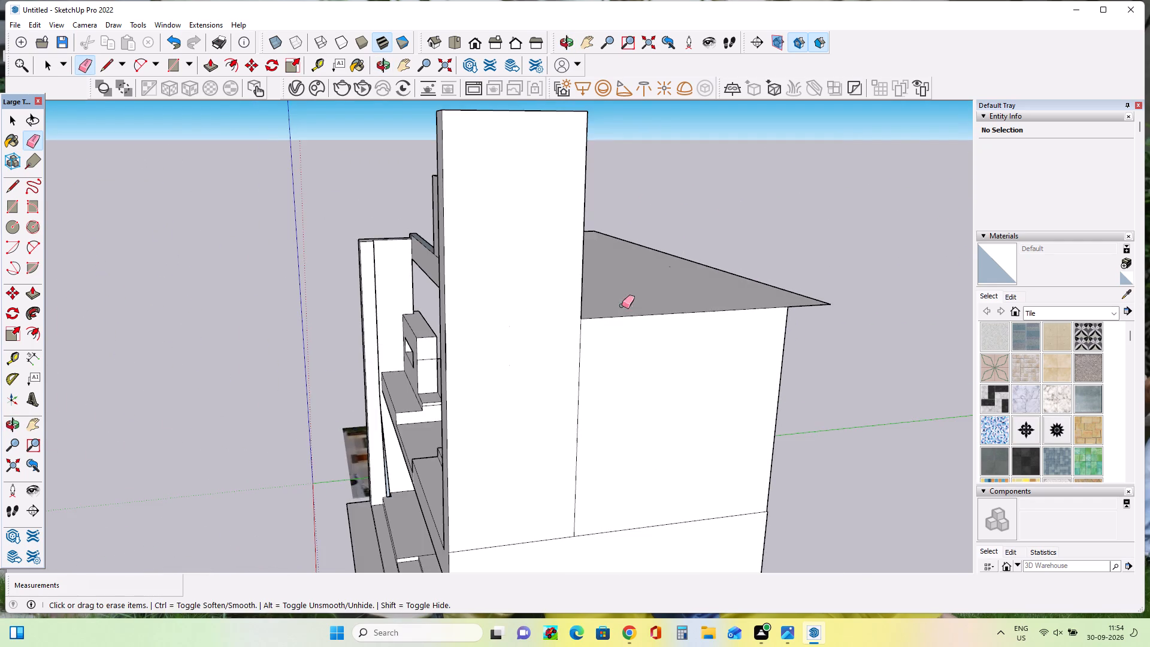
{"action": "middle_click_drag", "start_coordinate": [619, 332], "coordinate": [399, 361]}
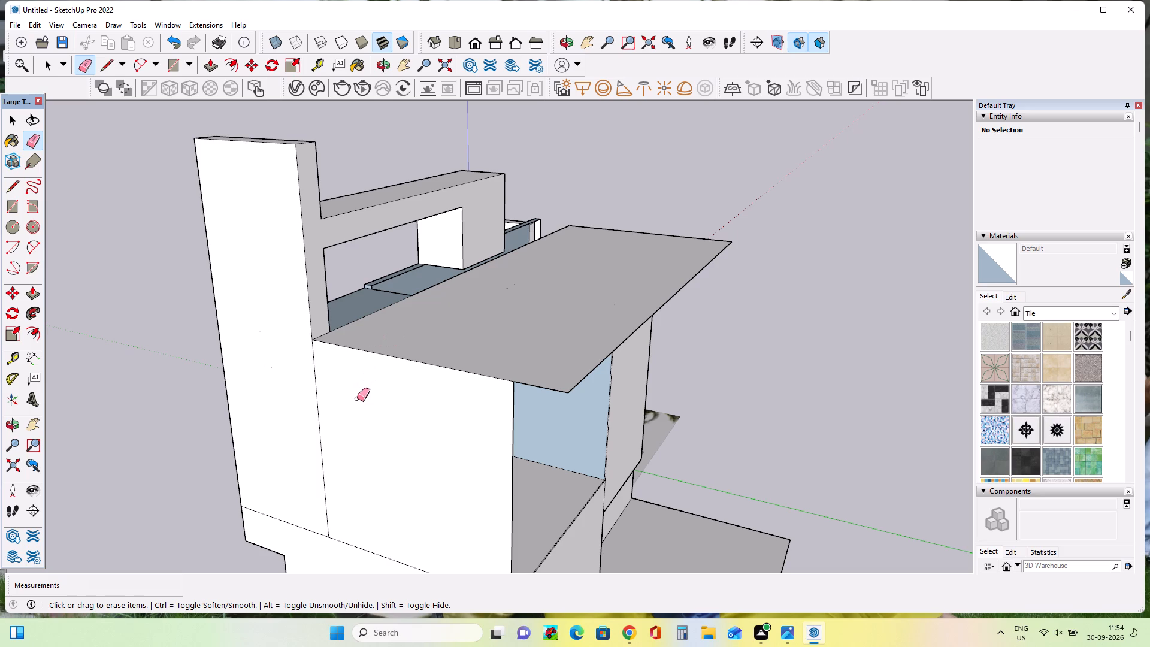
{"action": "middle_click_drag", "start_coordinate": [486, 364], "coordinate": [364, 437]}
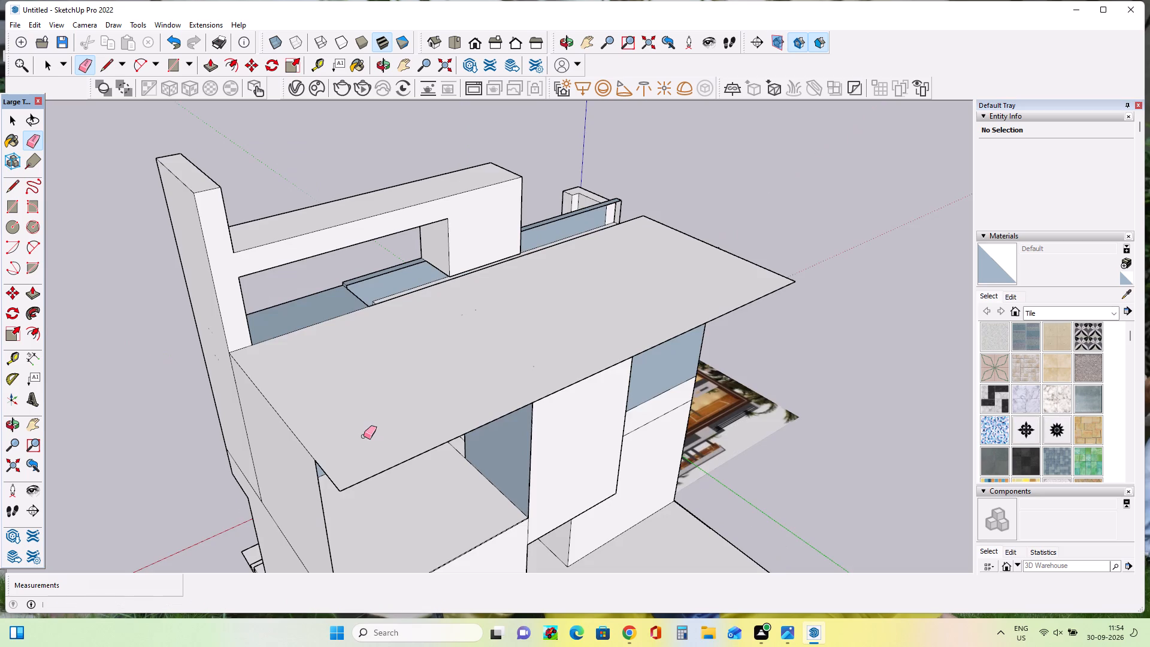
Extrude the roof face upward about 9' 2 1/8" with Push/Pull.
{"action": "middle_click_drag", "start_coordinate": [415, 390], "coordinate": [431, 395]}
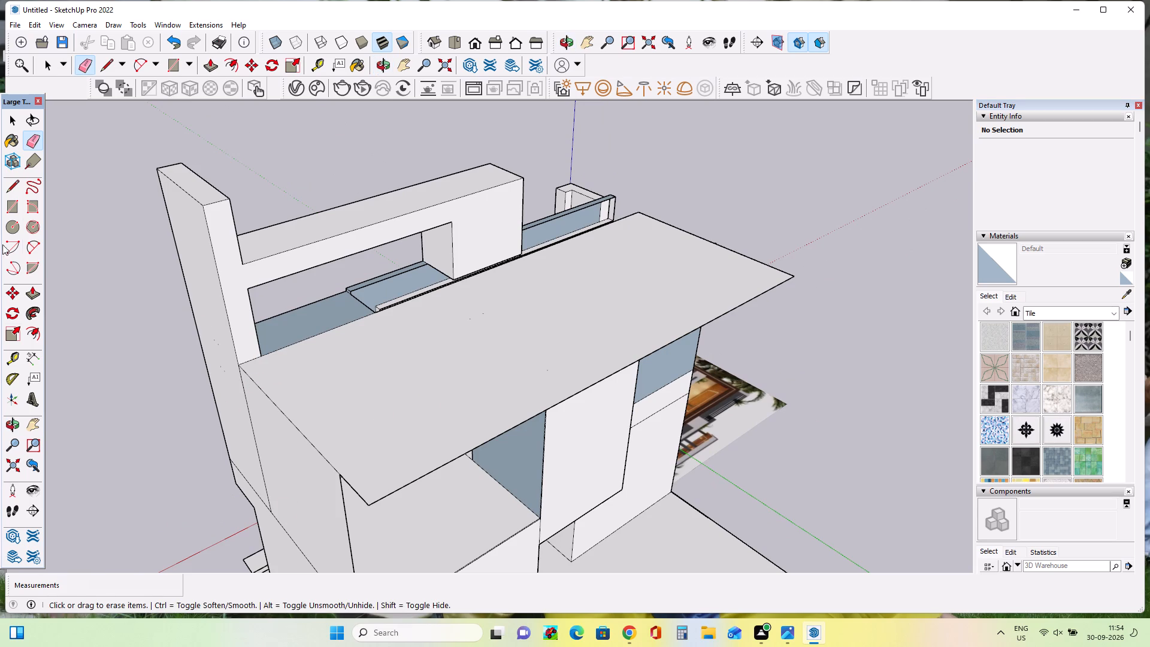
{"action": "left_click", "coordinate": [35, 295]}
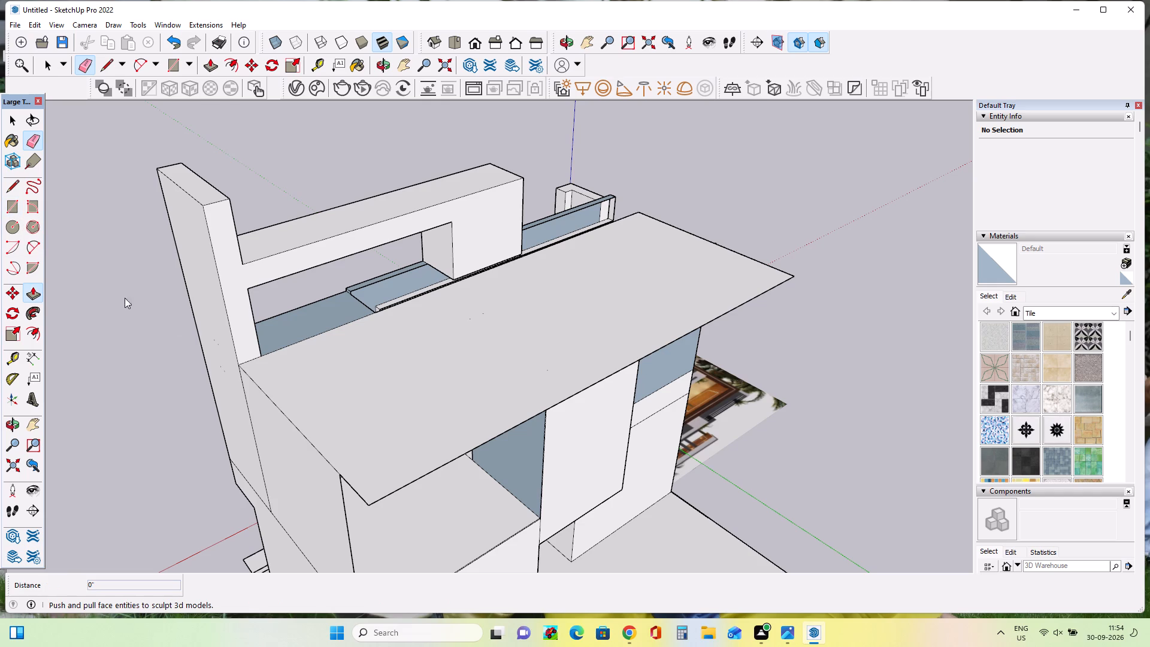
{"action": "left_click", "coordinate": [465, 348]}
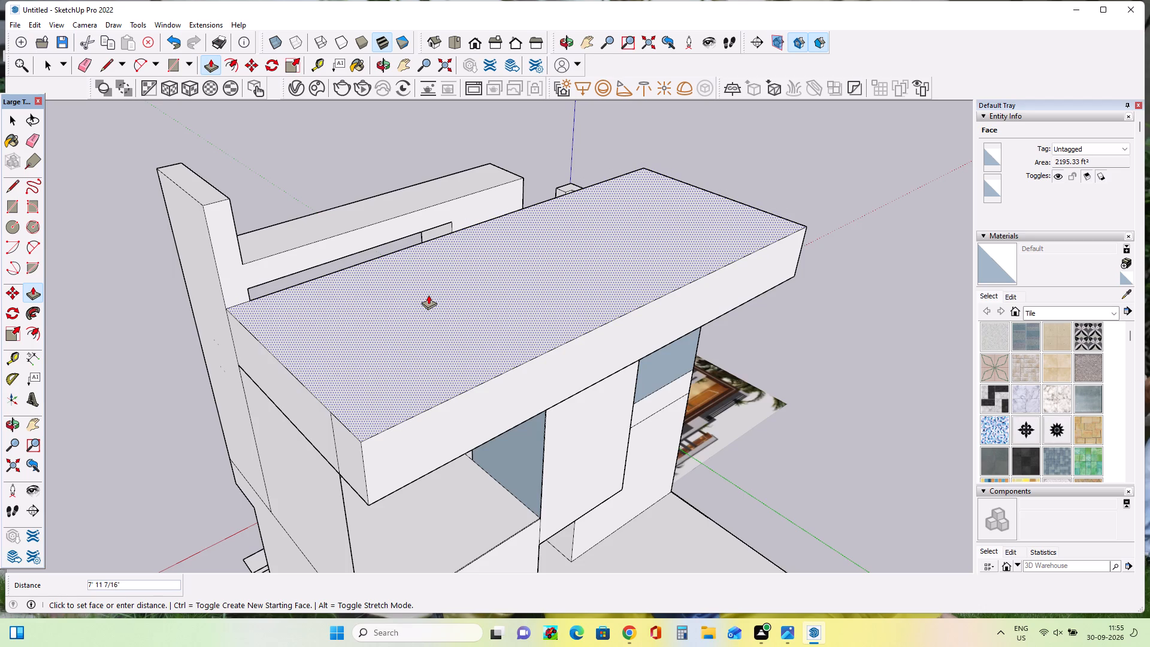
{"action": "middle_click_drag", "start_coordinate": [428, 295], "coordinate": [778, 181]}
{"action": "middle_click", "coordinate": [778, 181]}
{"action": "middle_click_drag", "start_coordinate": [778, 179], "coordinate": [764, 165]}
{"action": "middle_click", "coordinate": [764, 165]}
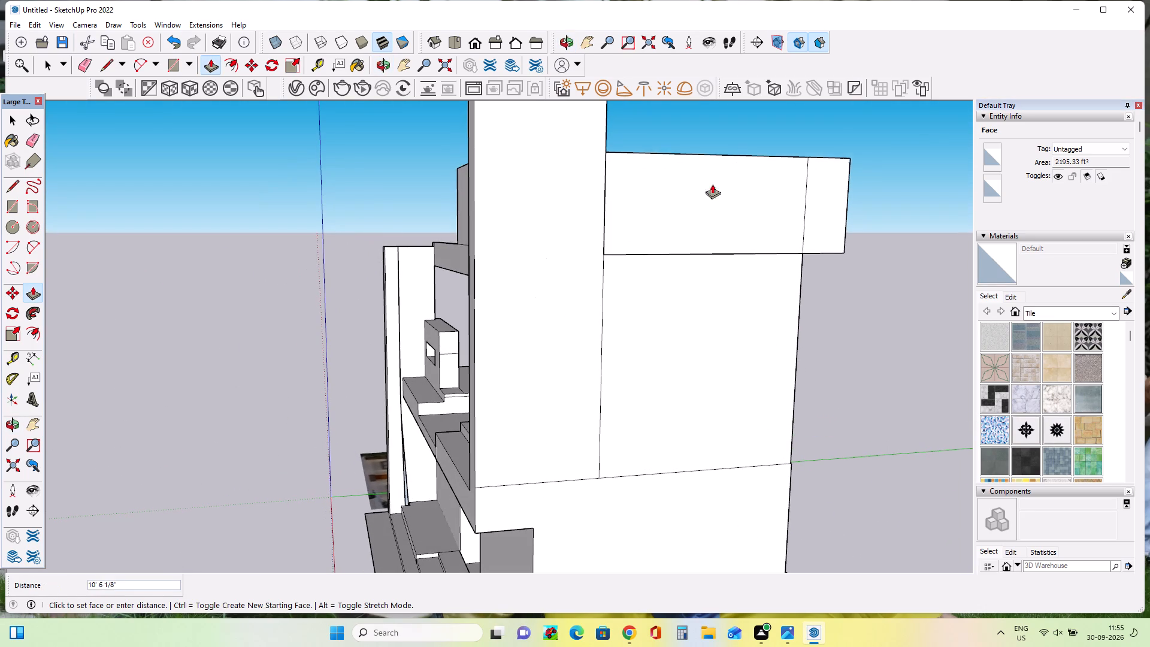
{"action": "left_click", "coordinate": [680, 184]}
{"action": "middle_click_drag", "start_coordinate": [527, 228], "coordinate": [529, 229]}
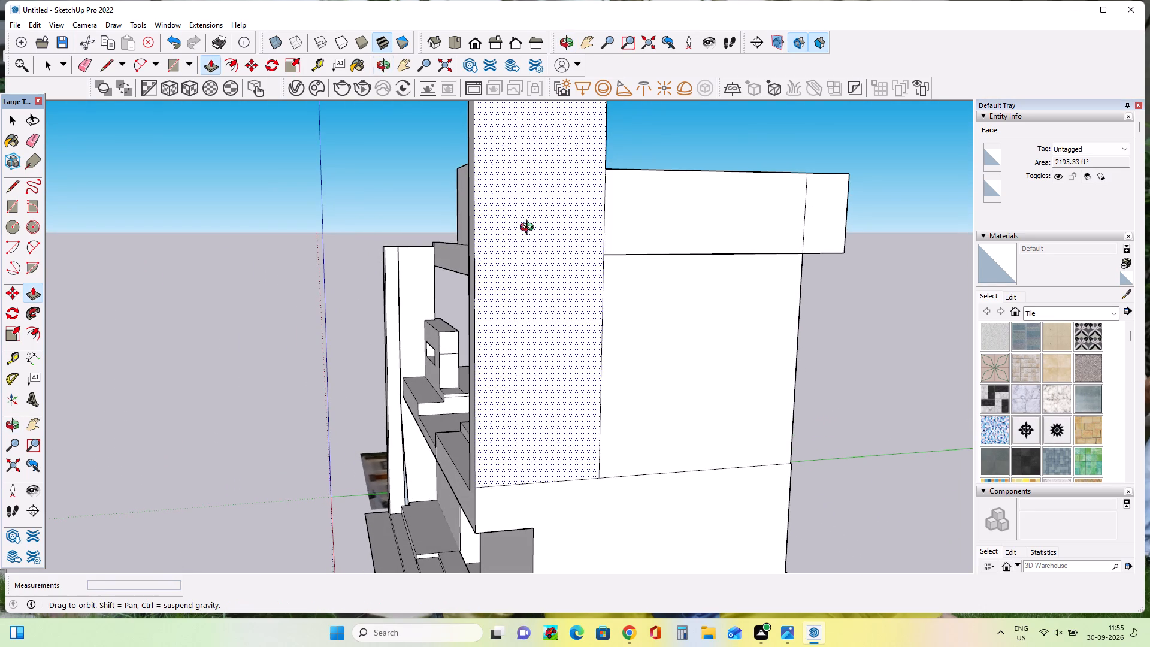
{"action": "middle_click_drag", "start_coordinate": [529, 229], "coordinate": [874, 255]}
{"action": "middle_click_drag", "start_coordinate": [611, 247], "coordinate": [652, 300]}
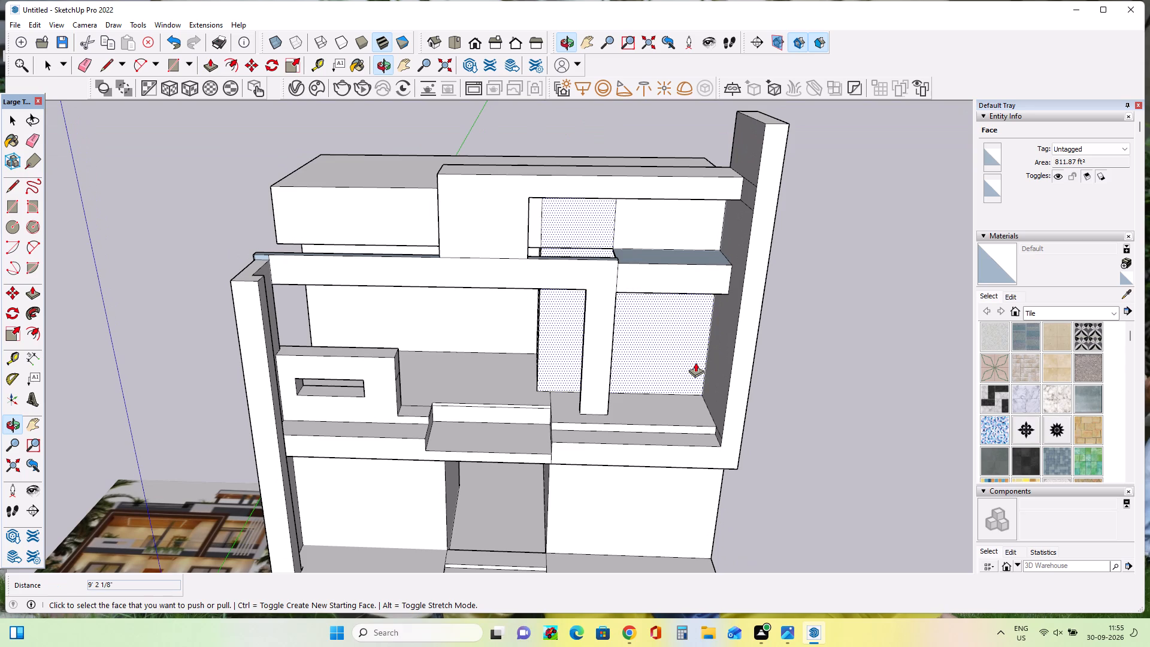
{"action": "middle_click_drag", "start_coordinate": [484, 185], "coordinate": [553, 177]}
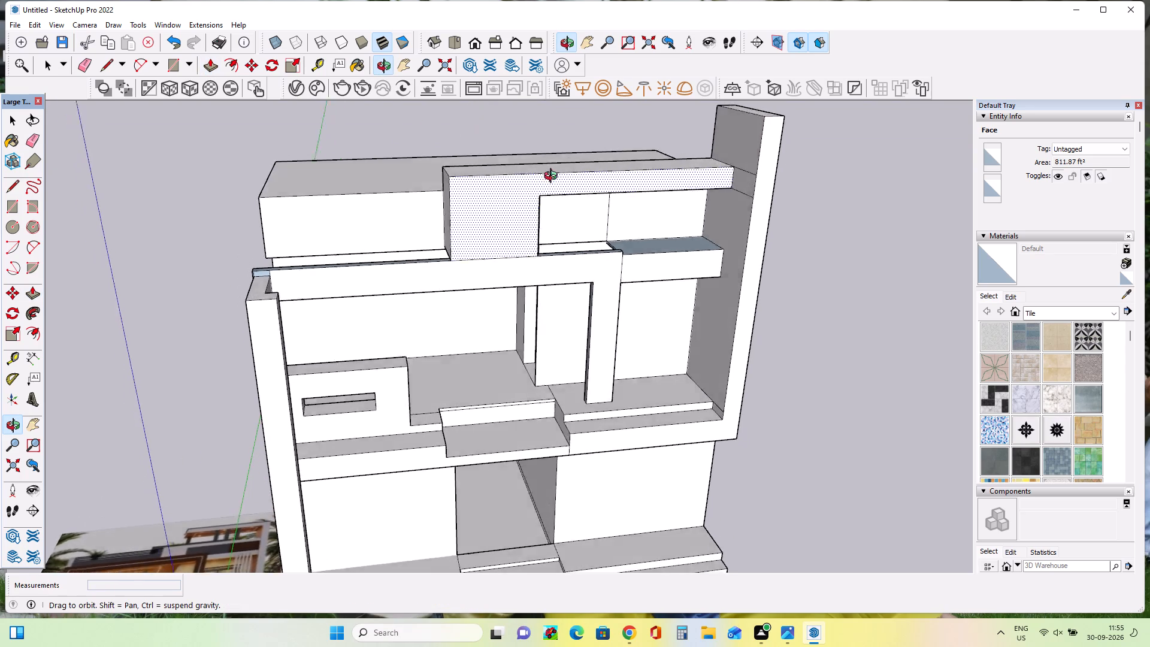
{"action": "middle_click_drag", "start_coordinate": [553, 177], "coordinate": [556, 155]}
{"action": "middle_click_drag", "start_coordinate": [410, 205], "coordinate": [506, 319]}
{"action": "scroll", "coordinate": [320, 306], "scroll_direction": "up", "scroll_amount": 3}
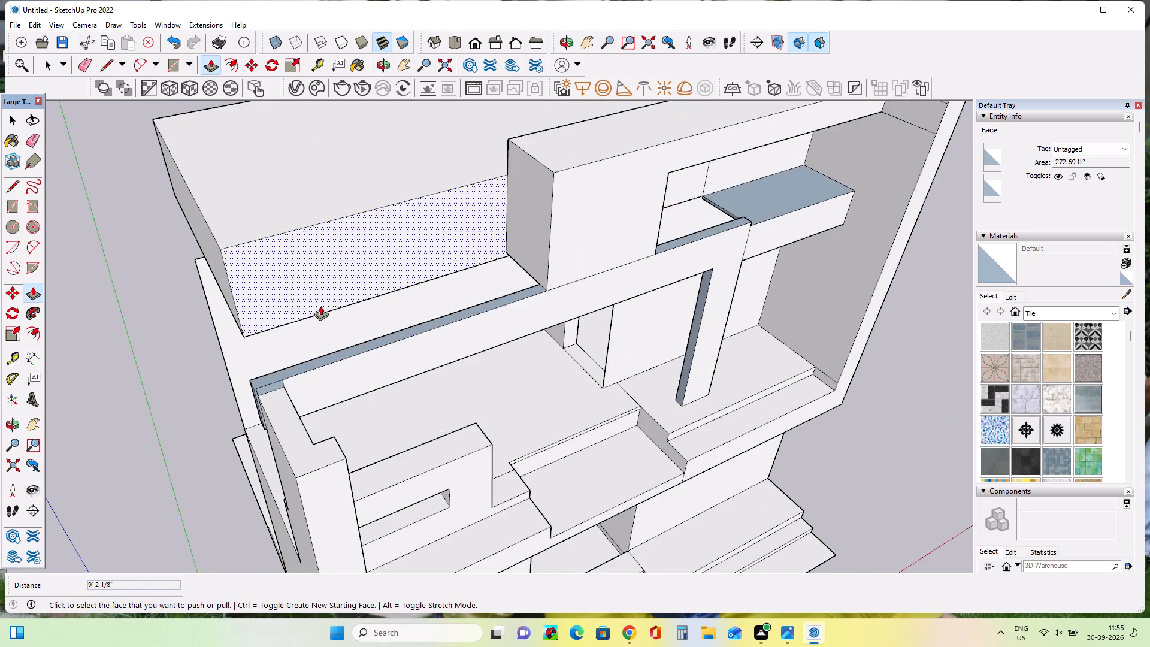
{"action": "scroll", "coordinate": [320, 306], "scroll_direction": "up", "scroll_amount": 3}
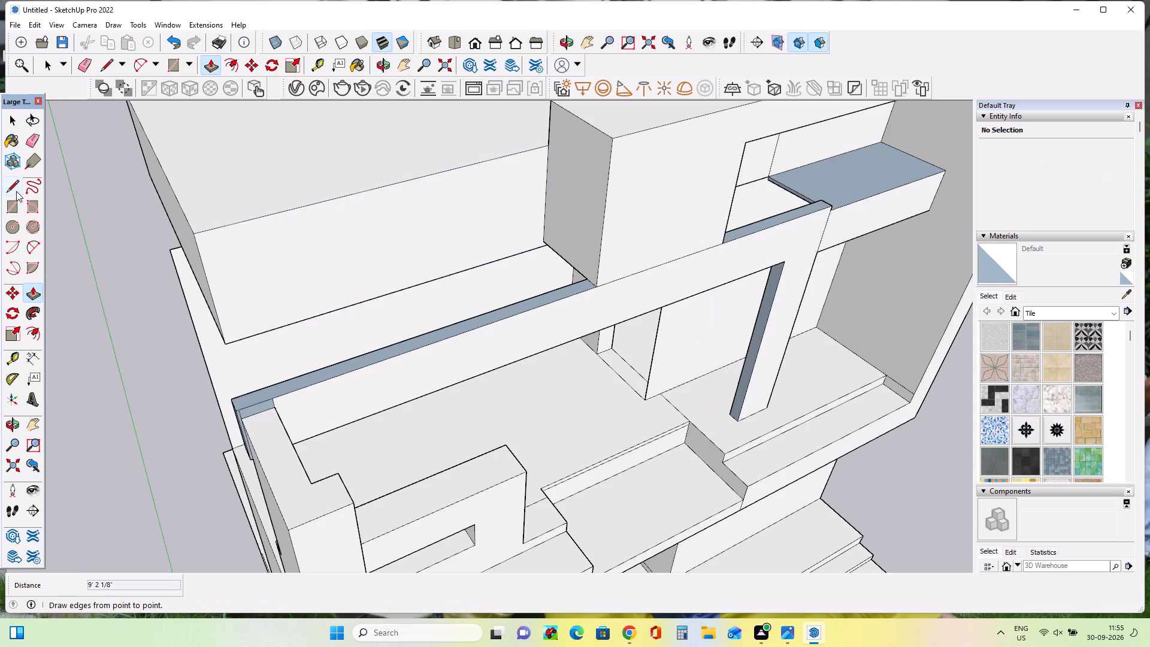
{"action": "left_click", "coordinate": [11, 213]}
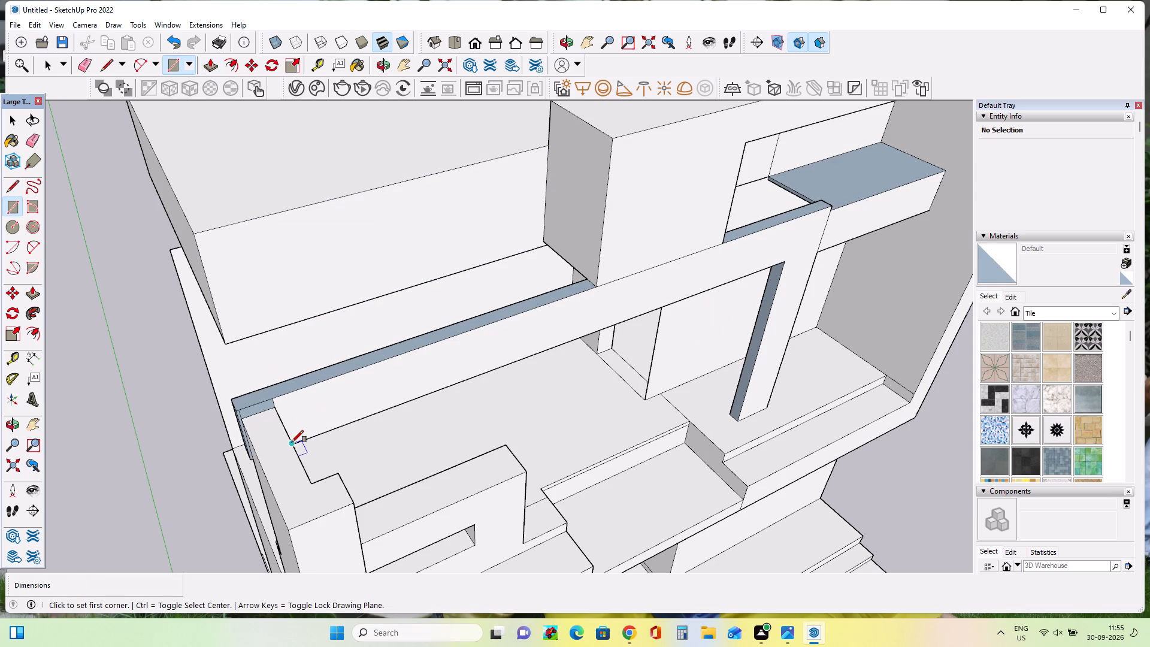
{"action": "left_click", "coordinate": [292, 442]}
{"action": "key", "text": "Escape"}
Draw a vertical line about 9' 2 1/8" tall where the roof mass's front face meets the raised central block.
{"action": "left_click", "coordinate": [14, 182]}
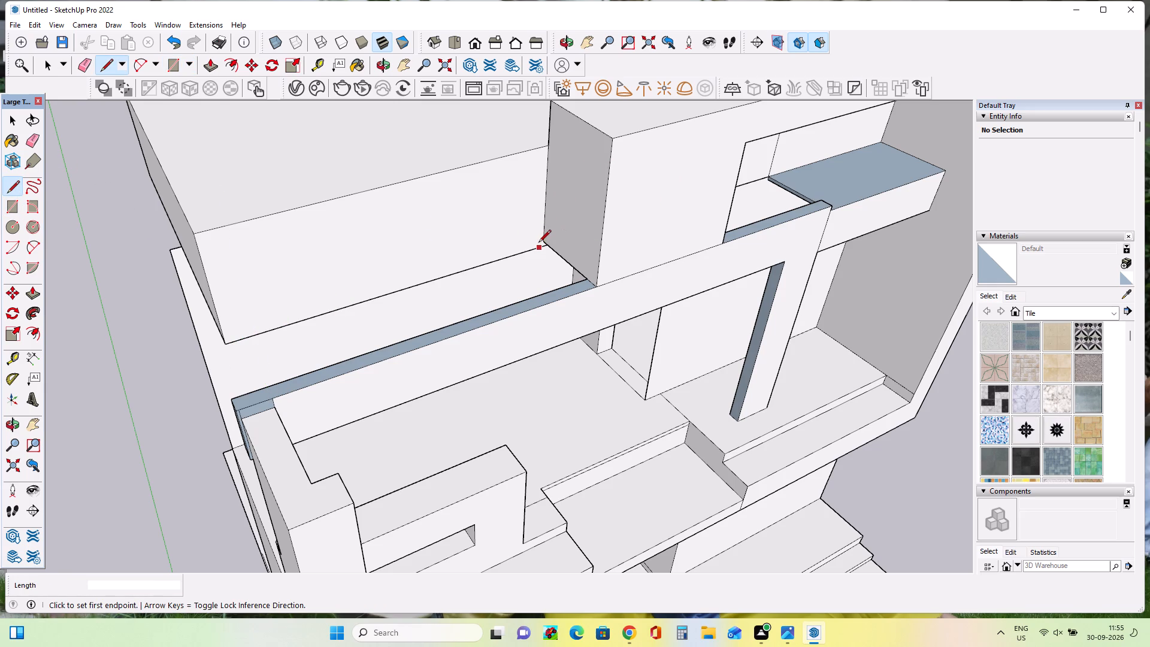
{"action": "middle_click_drag", "start_coordinate": [553, 246], "coordinate": [559, 154]}
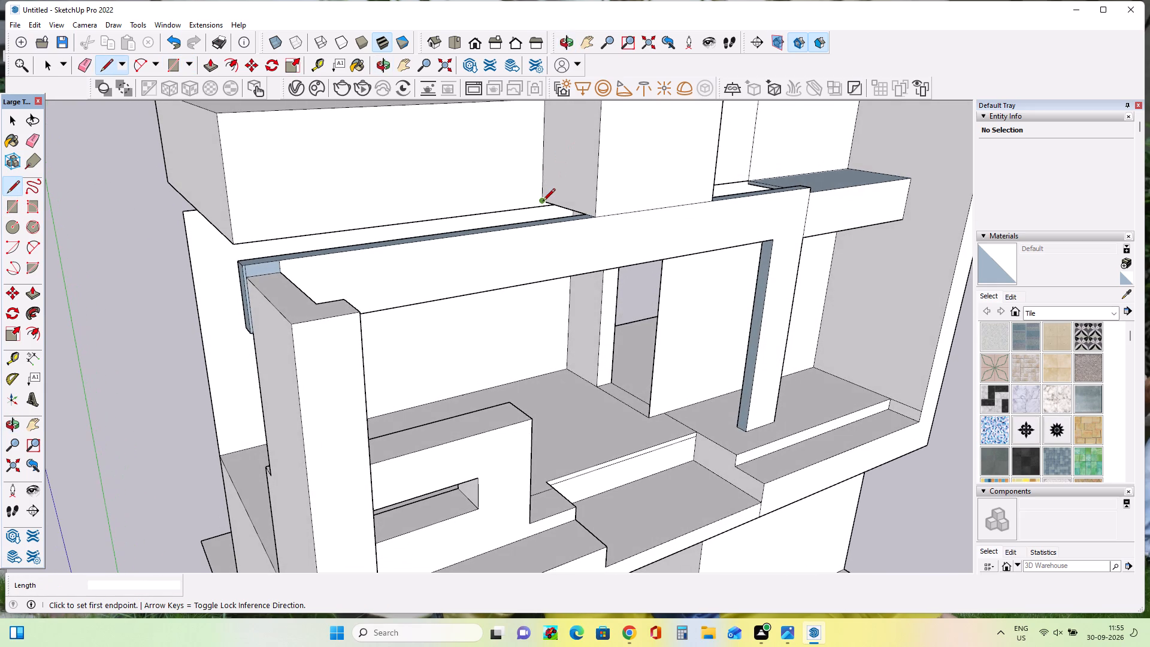
{"action": "left_click", "coordinate": [543, 202]}
{"action": "middle_click_drag", "start_coordinate": [544, 119], "coordinate": [554, 181]}
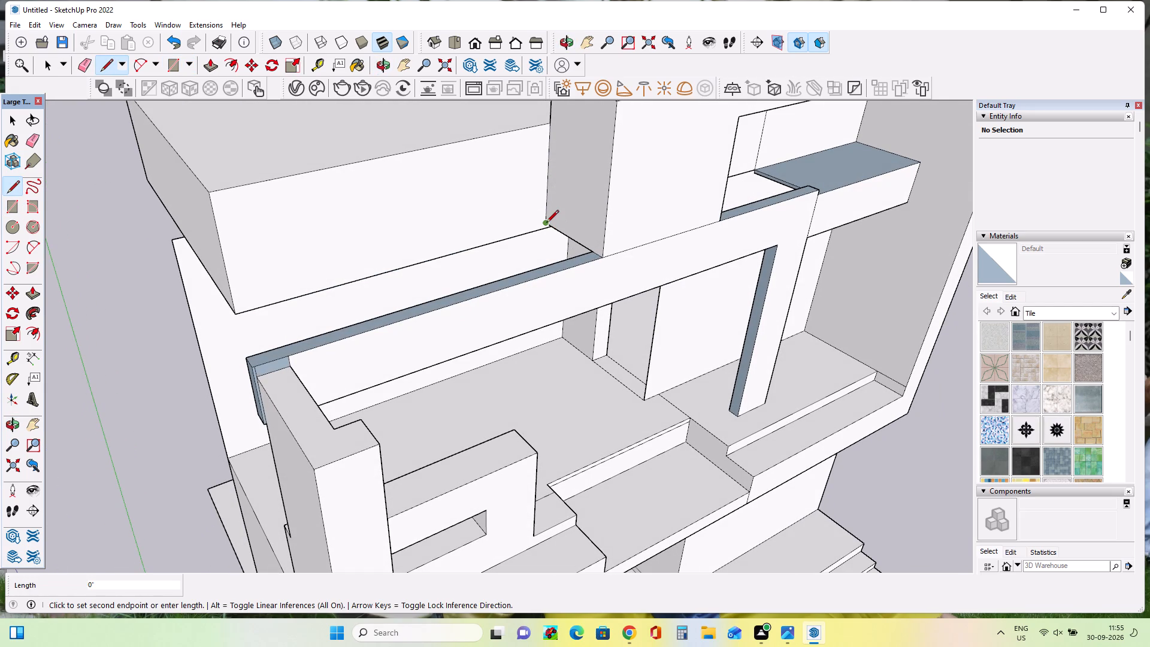
{"action": "left_click", "coordinate": [553, 125]}
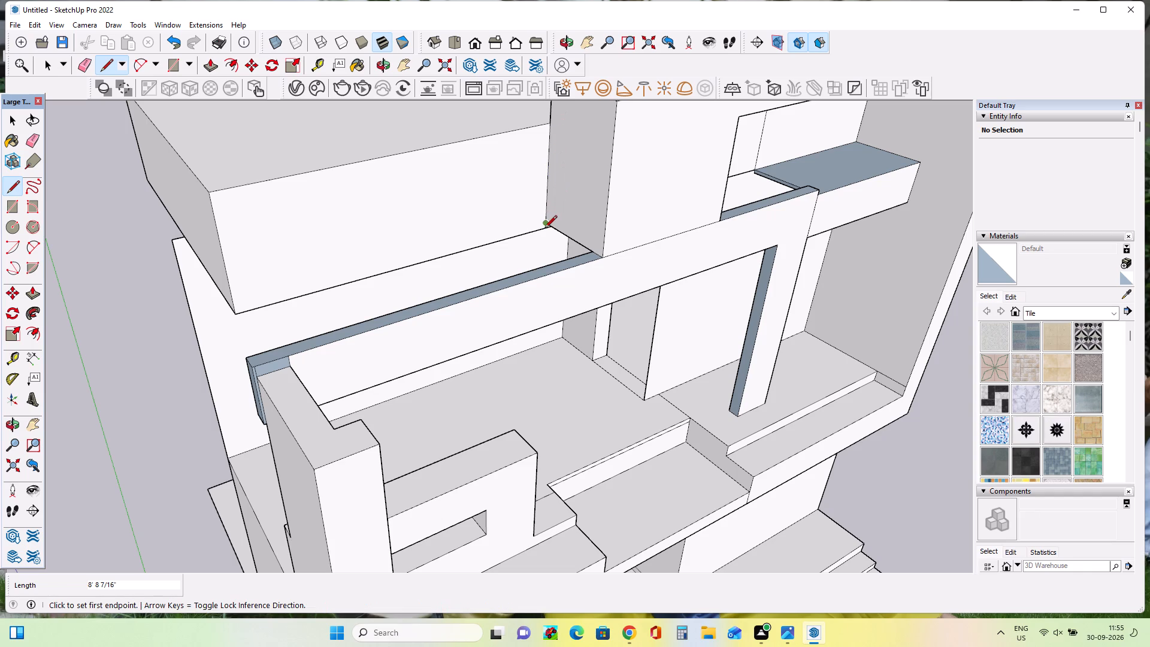
{"action": "left_click", "coordinate": [544, 231]}
{"action": "left_click", "coordinate": [552, 126]}
Pull the roof mass's front face beside the central block forward about 6' 4 3/8", toward the front beam.
{"action": "middle_click_drag", "start_coordinate": [550, 225], "coordinate": [525, 232]}
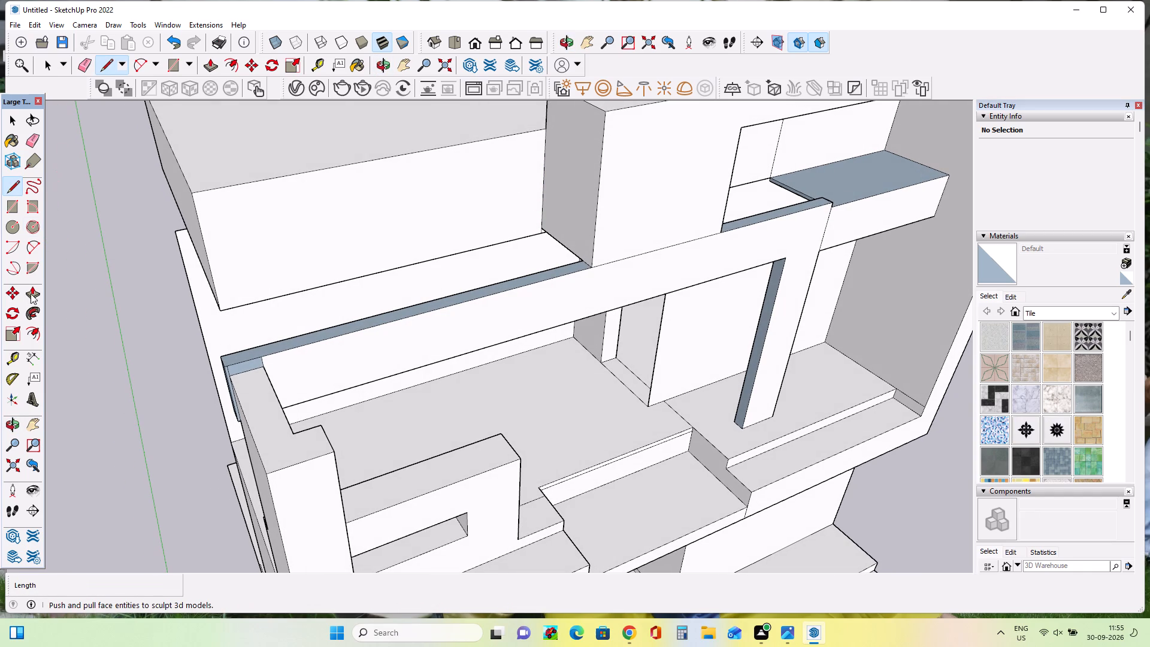
{"action": "left_click", "coordinate": [35, 292]}
{"action": "left_click", "coordinate": [372, 233]}
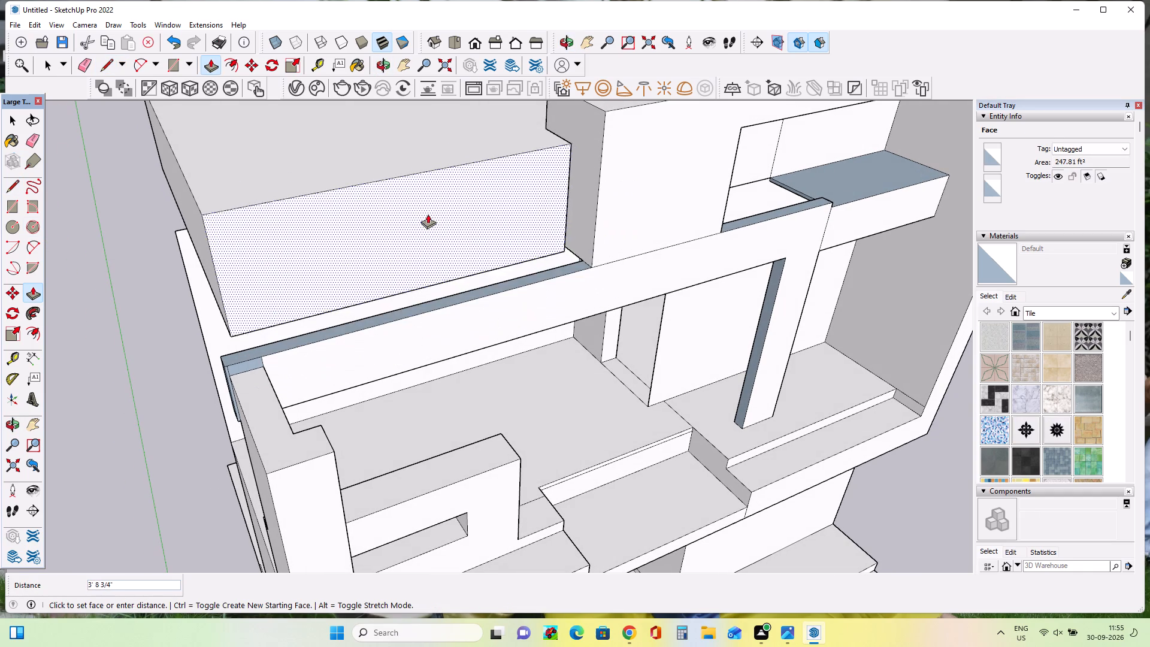
{"action": "double_click", "coordinate": [447, 222]}
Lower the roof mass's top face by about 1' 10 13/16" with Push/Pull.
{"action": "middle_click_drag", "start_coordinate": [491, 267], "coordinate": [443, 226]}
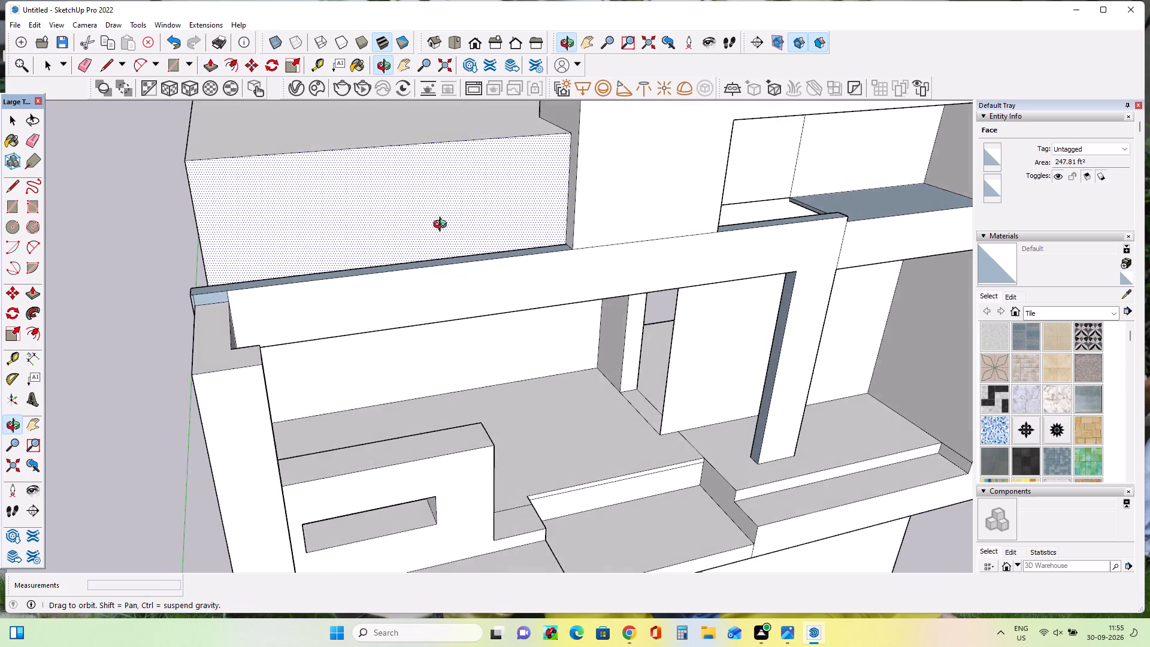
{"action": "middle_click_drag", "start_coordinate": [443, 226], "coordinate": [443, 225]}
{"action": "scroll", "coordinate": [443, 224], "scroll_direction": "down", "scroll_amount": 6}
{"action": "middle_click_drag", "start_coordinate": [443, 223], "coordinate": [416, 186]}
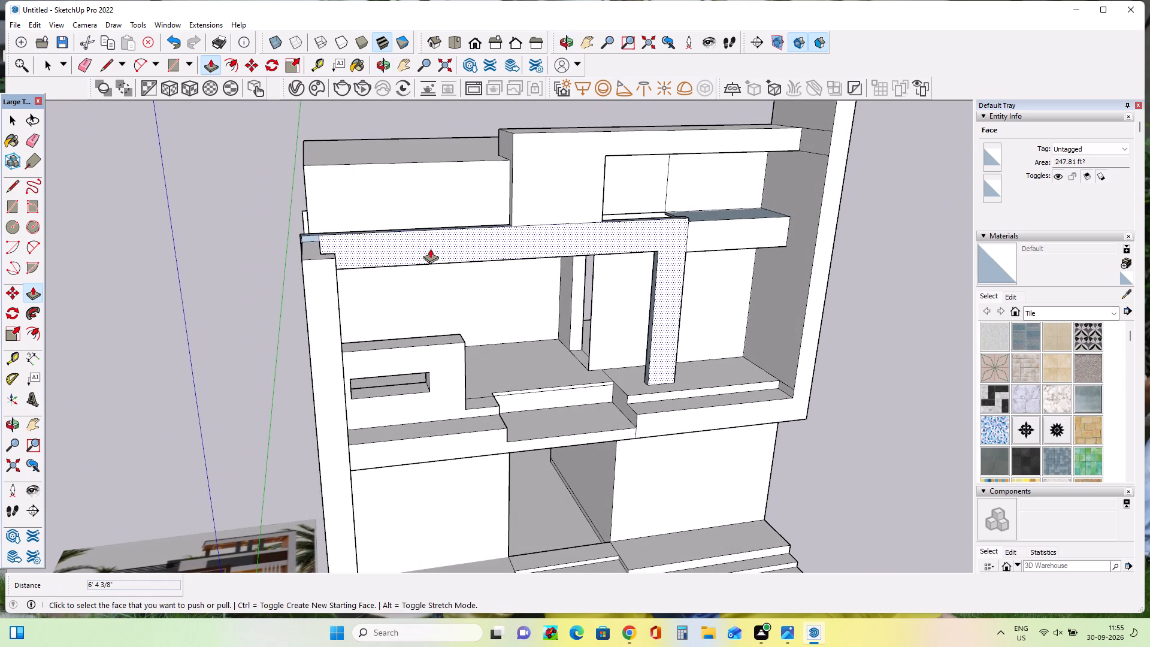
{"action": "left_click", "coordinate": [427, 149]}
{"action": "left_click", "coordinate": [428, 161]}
Raise the roof mass's top face by about 2' 5/8" with Push/Pull, aligning it to the adjoining front frame.
{"action": "middle_click_drag", "start_coordinate": [518, 211], "coordinate": [511, 211]}
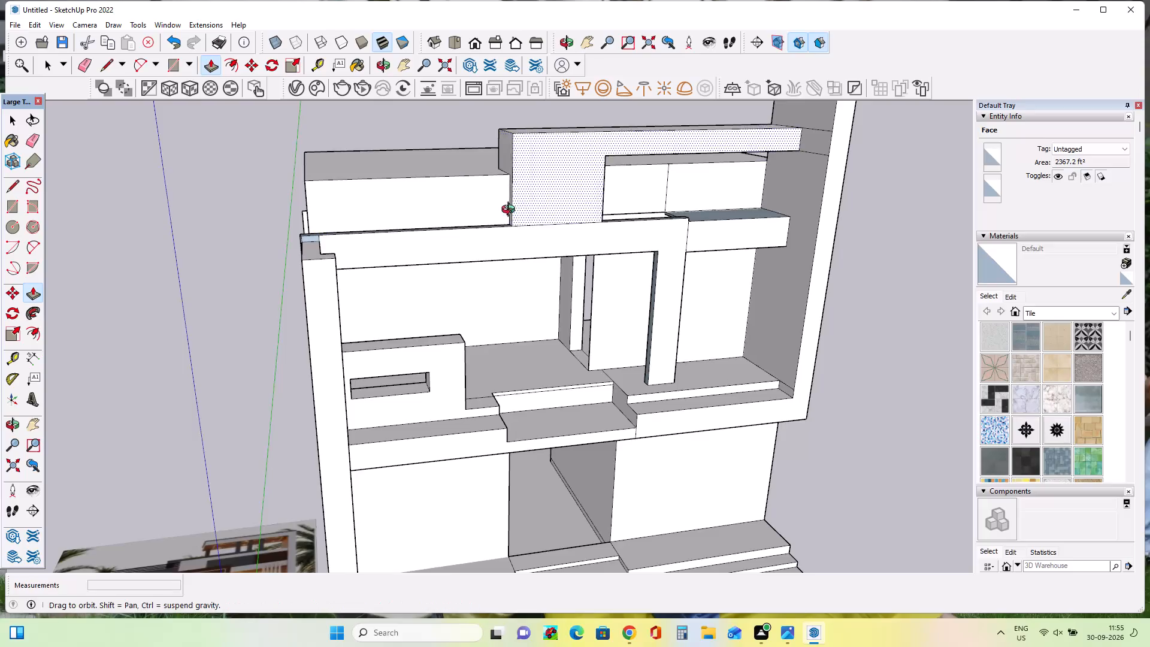
{"action": "middle_click_drag", "start_coordinate": [511, 211], "coordinate": [439, 195]}
{"action": "middle_click_drag", "start_coordinate": [604, 207], "coordinate": [535, 228]}
{"action": "middle_click_drag", "start_coordinate": [646, 223], "coordinate": [507, 240]}
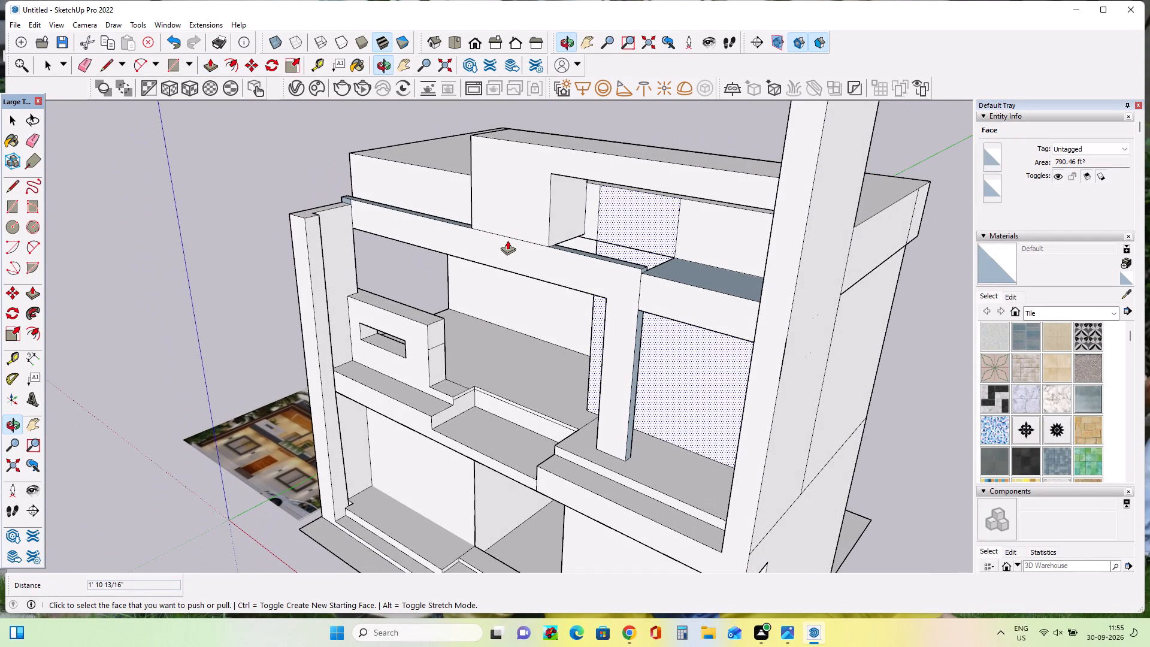
{"action": "middle_click_drag", "start_coordinate": [684, 213], "coordinate": [387, 264]}
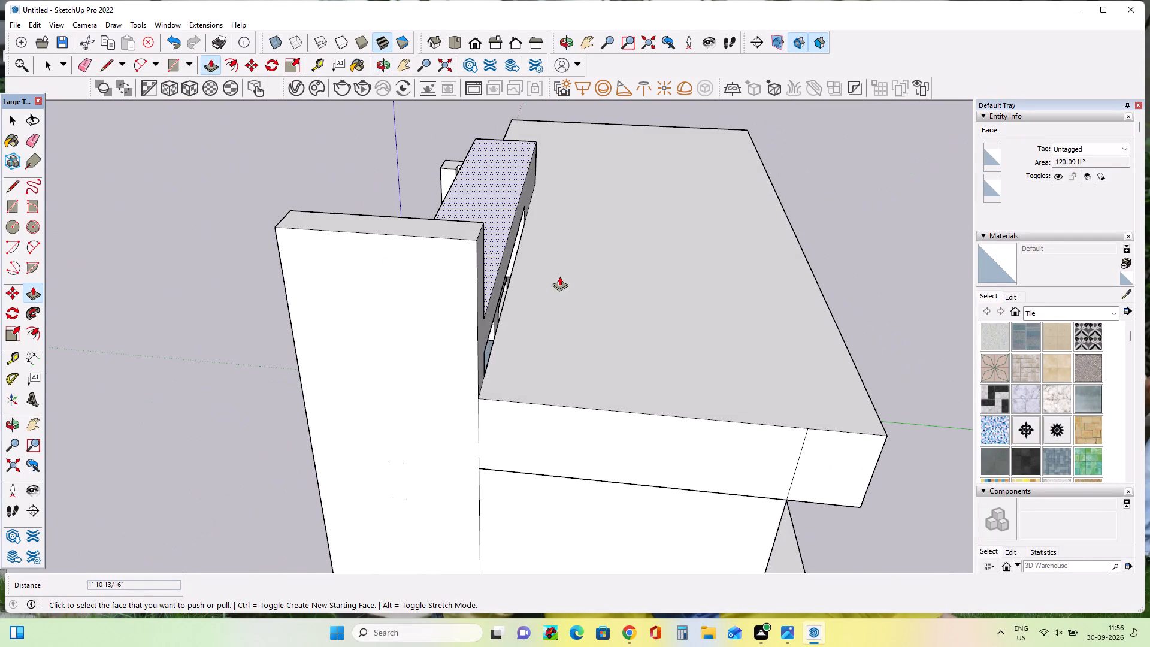
{"action": "left_click", "coordinate": [559, 276]}
{"action": "left_click", "coordinate": [519, 257]}
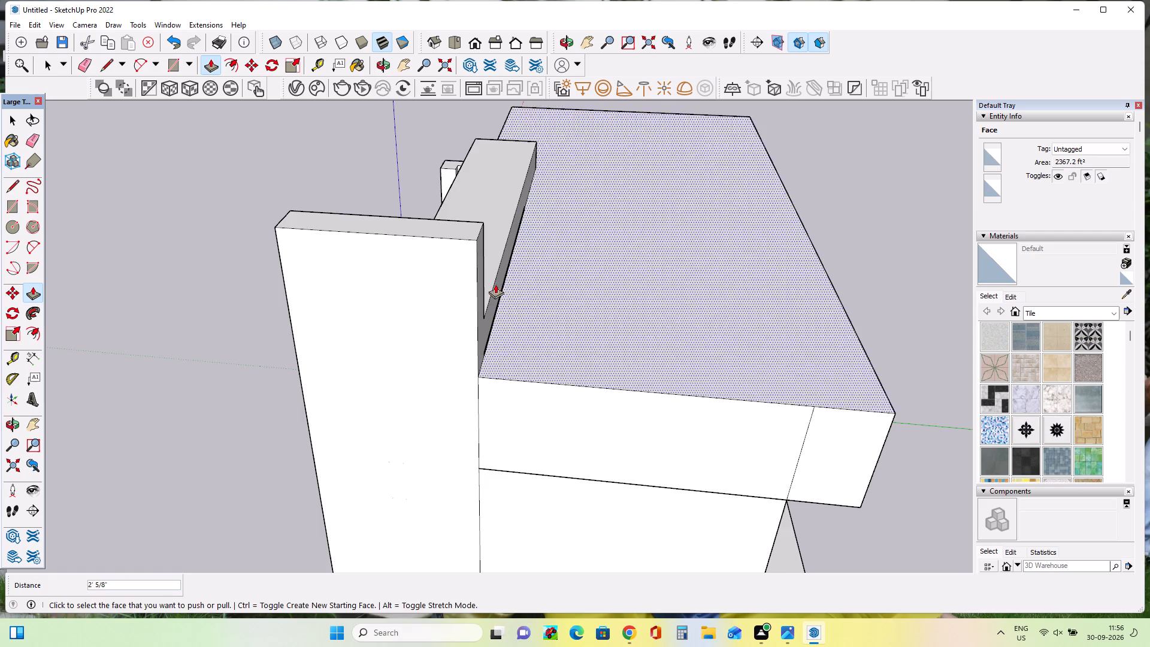
Raise the top face of the front end column about 1' 11 3/4" so it is flush with the beam's top.
{"action": "middle_click_drag", "start_coordinate": [563, 312], "coordinate": [977, 194]}
{"action": "middle_click_drag", "start_coordinate": [522, 248], "coordinate": [661, 262]}
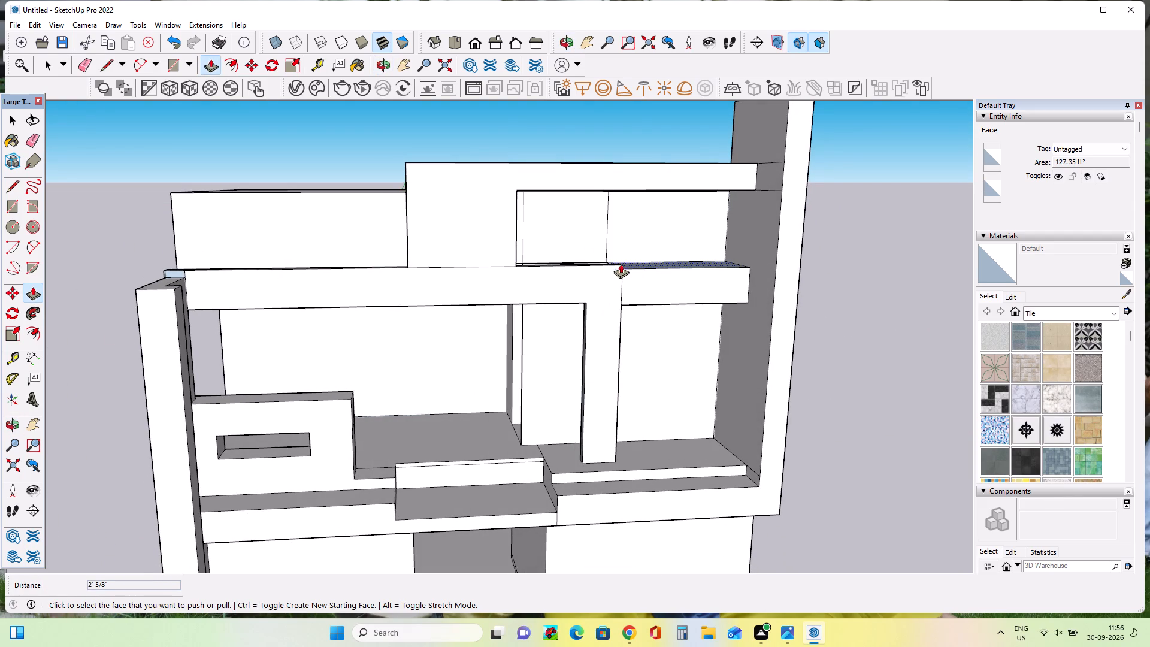
{"action": "middle_click_drag", "start_coordinate": [350, 228], "coordinate": [497, 269]}
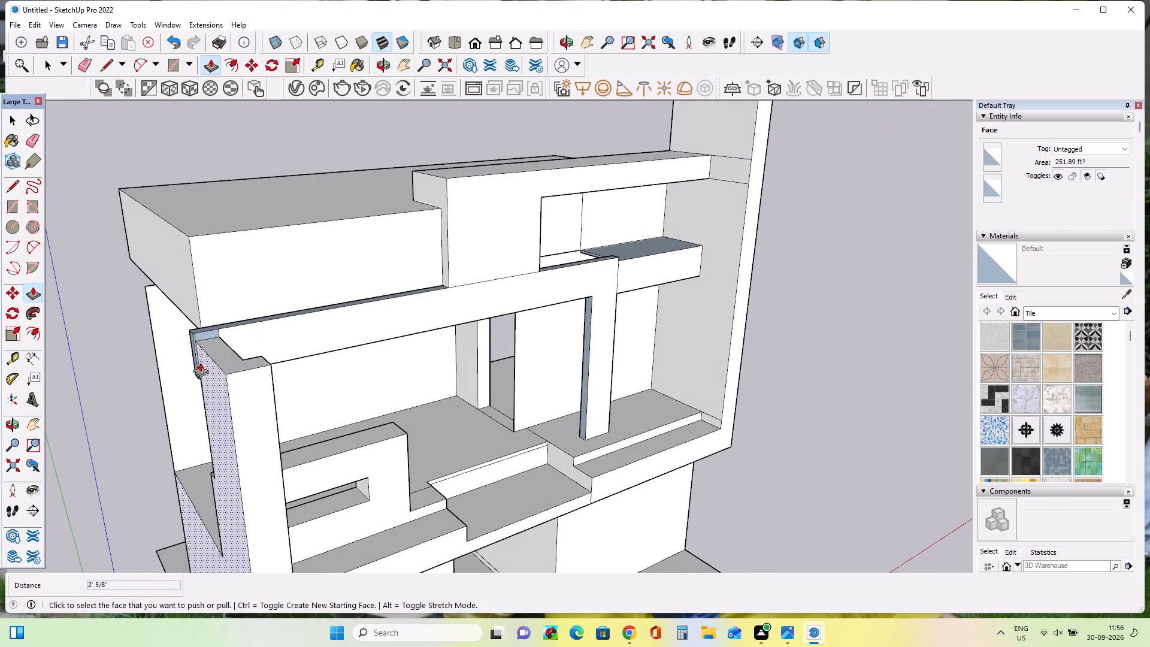
{"action": "left_click", "coordinate": [224, 353]}
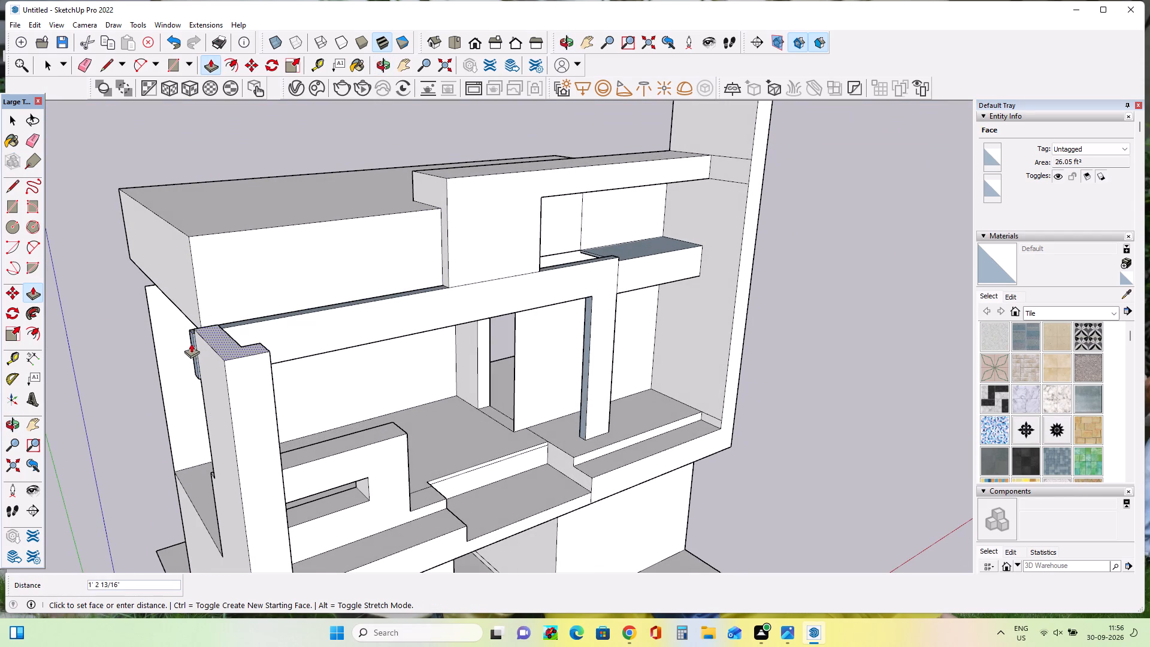
{"action": "left_click", "coordinate": [188, 343]}
{"action": "triple_click", "coordinate": [214, 328]}
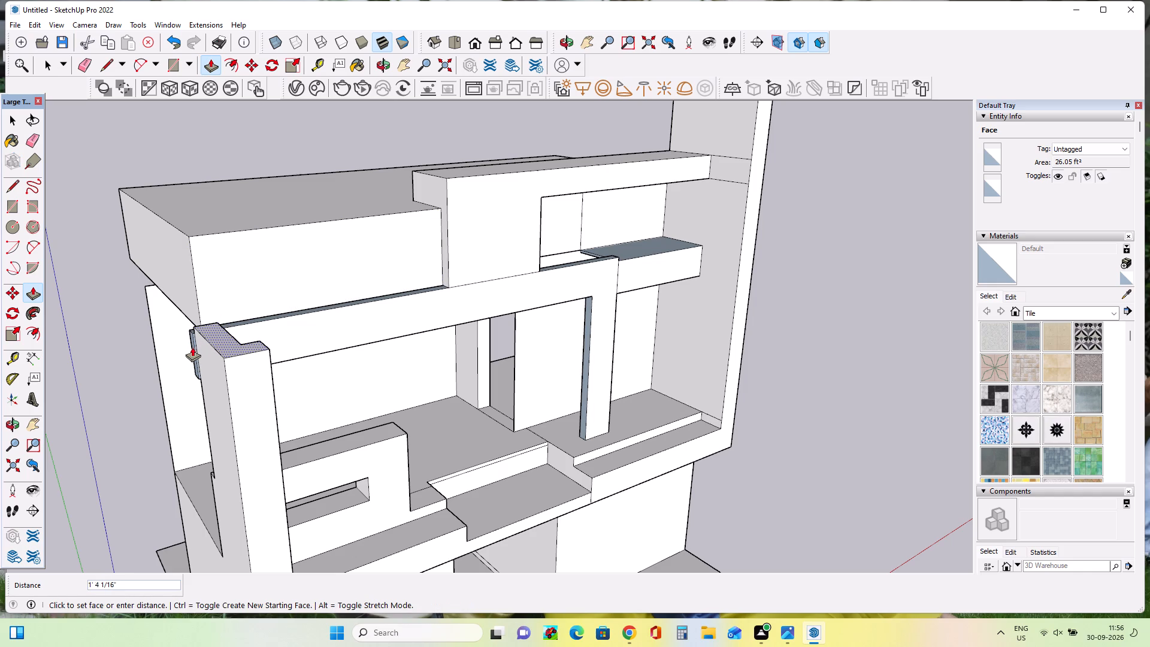
{"action": "left_click", "coordinate": [268, 317]}
Push the thin end face of the beam in 2" toward the column's outer side face.
{"action": "middle_click_drag", "start_coordinate": [305, 351], "coordinate": [199, 391]}
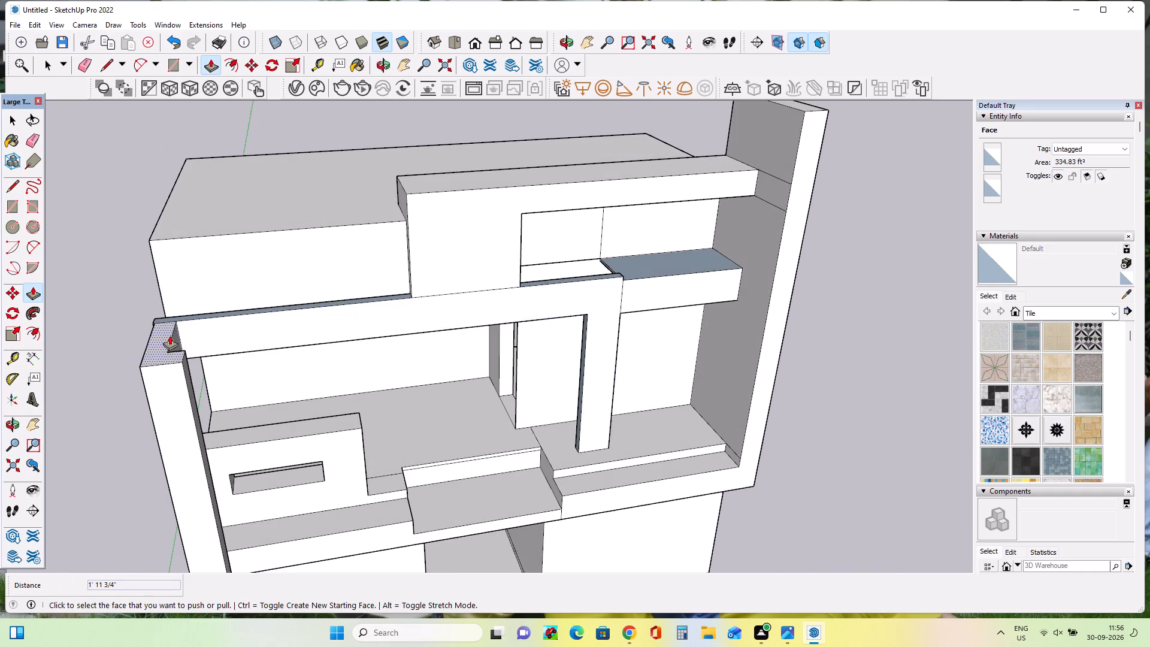
{"action": "scroll", "coordinate": [170, 335], "scroll_direction": "up", "scroll_amount": 12}
{"action": "middle_click_drag", "start_coordinate": [175, 322], "coordinate": [357, 299]}
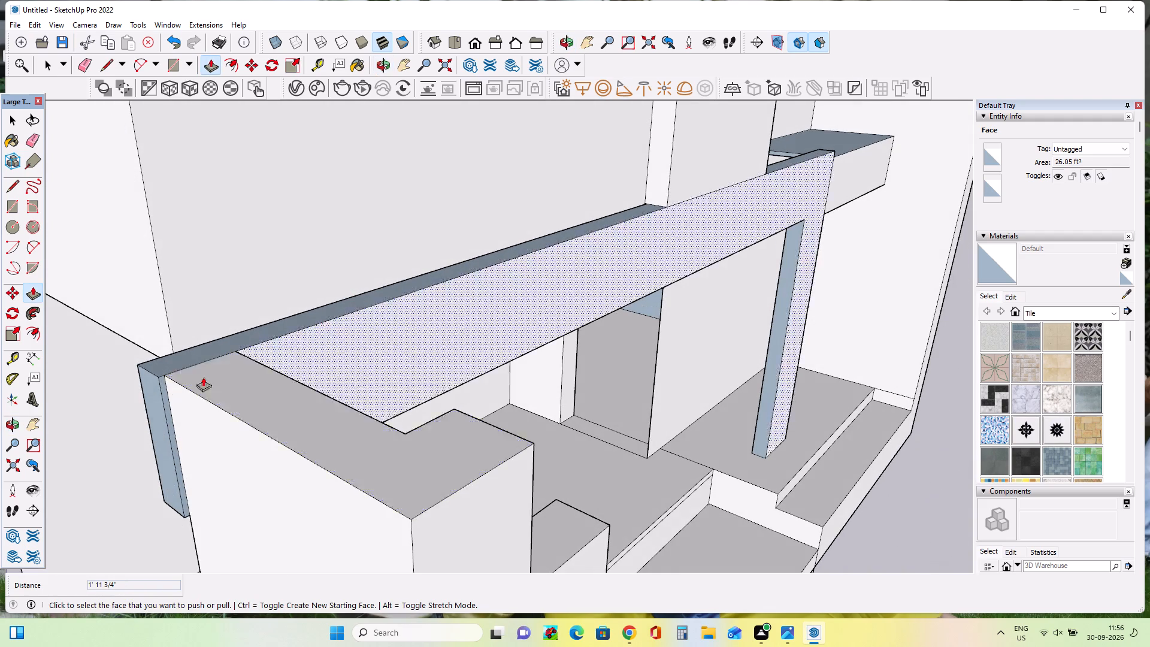
{"action": "left_click", "coordinate": [157, 400]}
{"action": "left_click", "coordinate": [182, 400]}
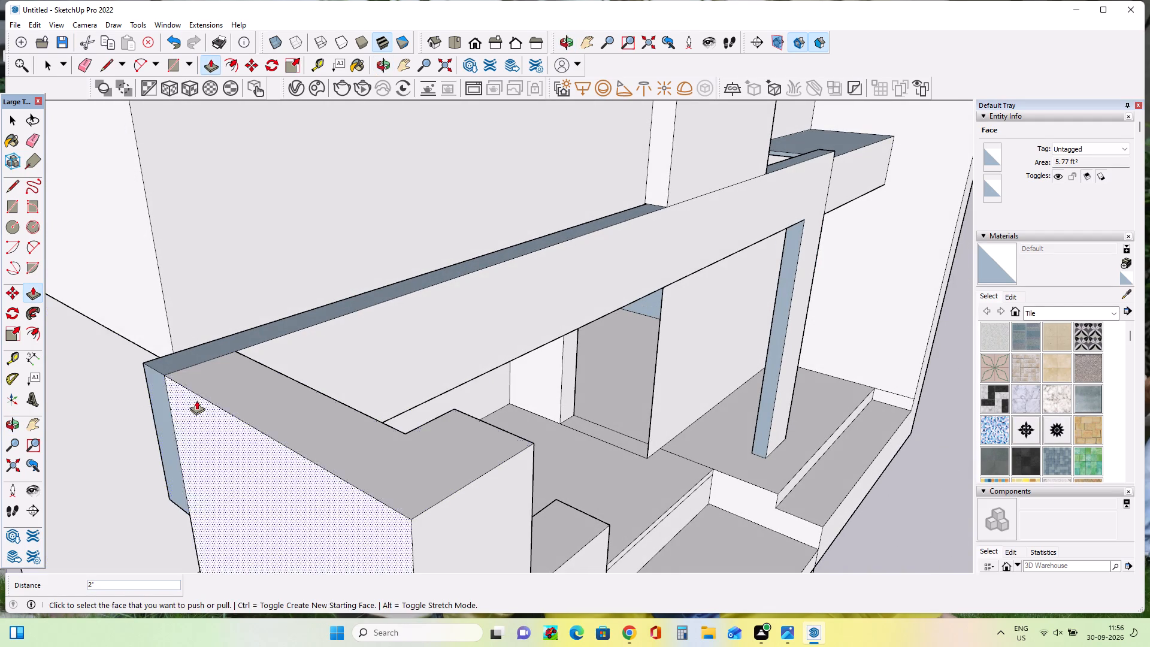
Erase the seam edges between the beam and the end column on the top and outer side faces.
{"action": "middle_click_drag", "start_coordinate": [290, 371], "coordinate": [269, 411]}
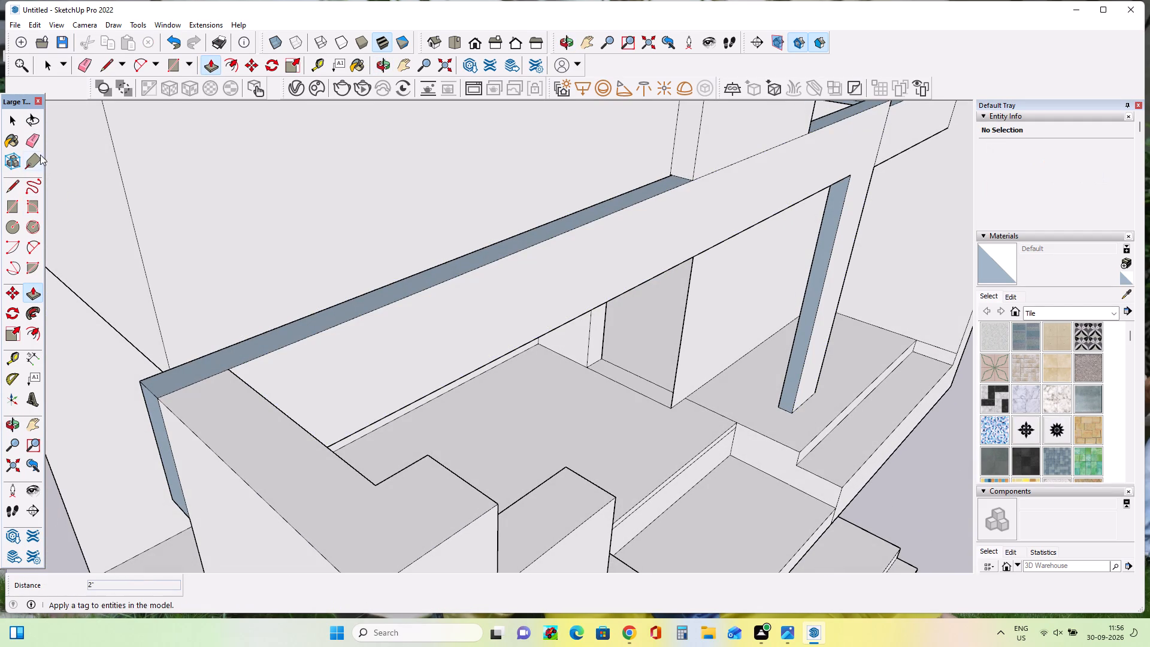
{"action": "left_click", "coordinate": [40, 155]}
{"action": "left_click", "coordinate": [37, 142]}
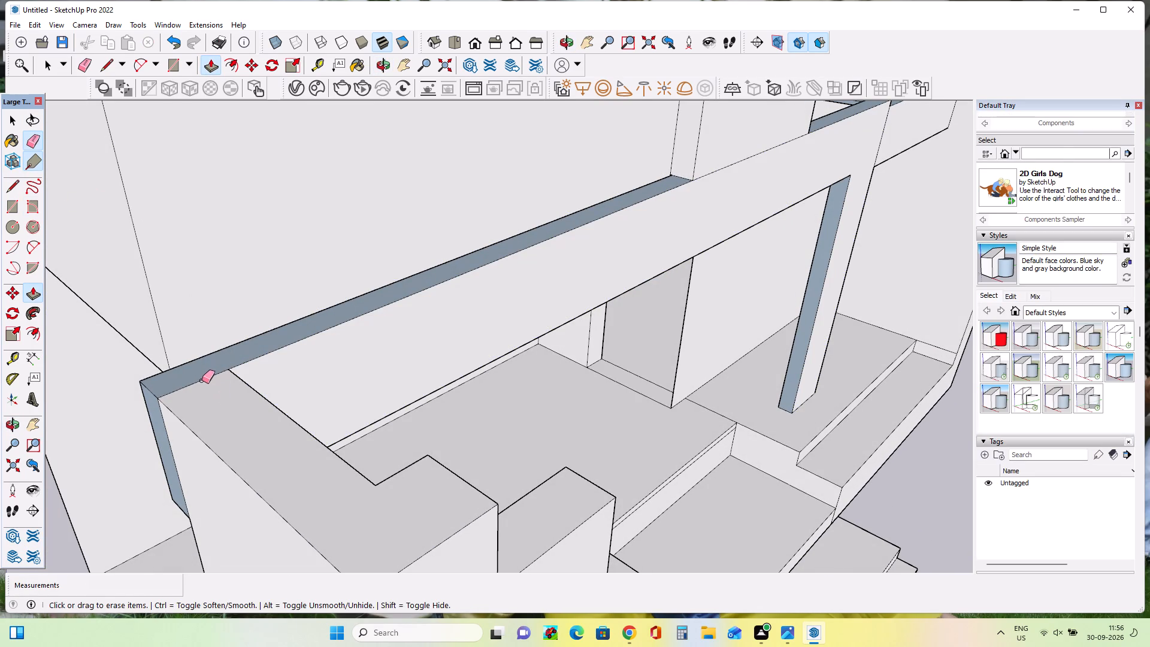
{"action": "double_click", "coordinate": [202, 380]}
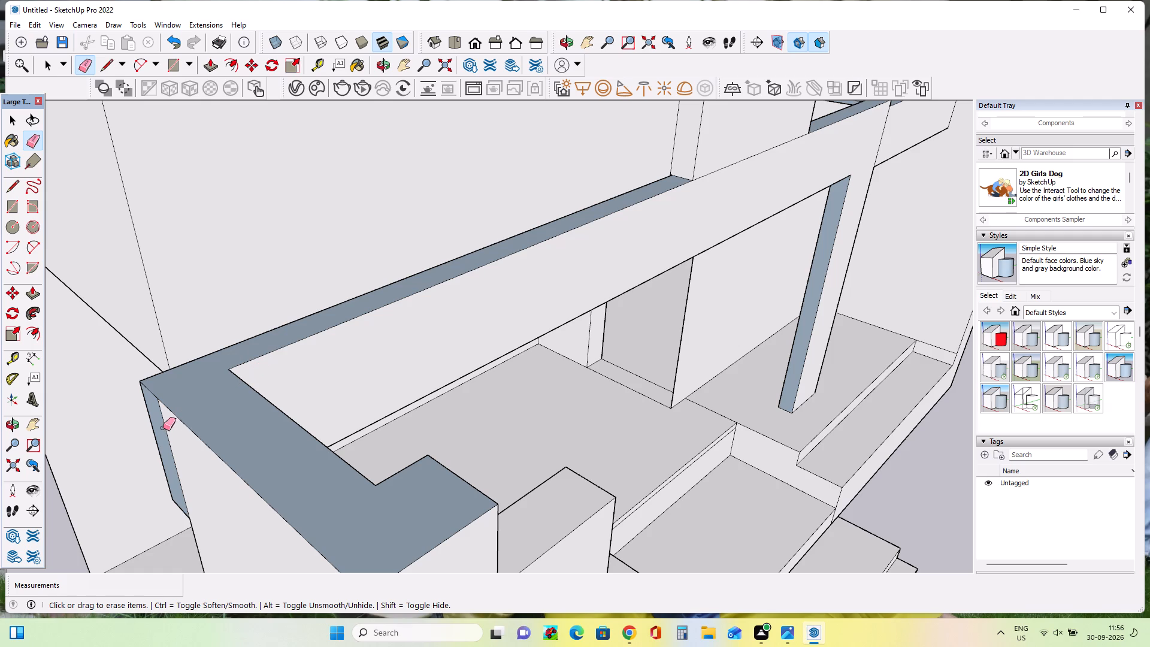
{"action": "left_click", "coordinate": [163, 428]}
{"action": "left_click", "coordinate": [167, 427]}
Shift the outer side face of the front end column by about 11 1/2" with Push/Pull.
{"action": "middle_click_drag", "start_coordinate": [179, 411], "coordinate": [165, 313]}
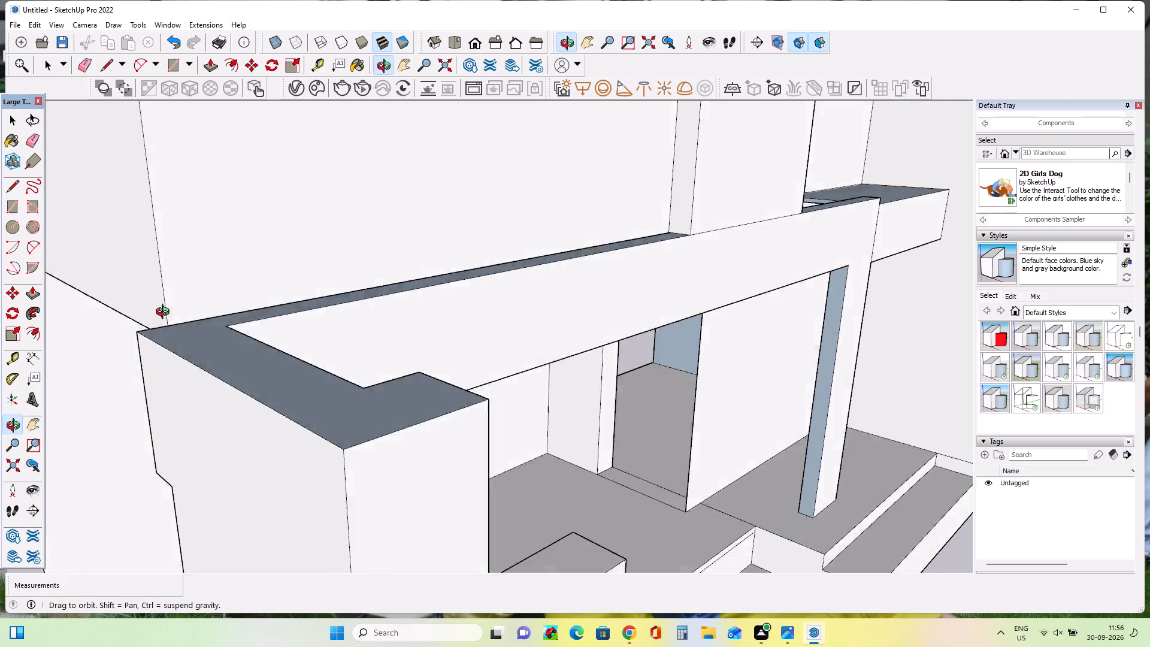
{"action": "middle_click_drag", "start_coordinate": [165, 313], "coordinate": [163, 309]}
{"action": "scroll", "coordinate": [291, 404], "scroll_direction": "down", "scroll_amount": 4}
{"action": "middle_click_drag", "start_coordinate": [317, 413], "coordinate": [276, 429]}
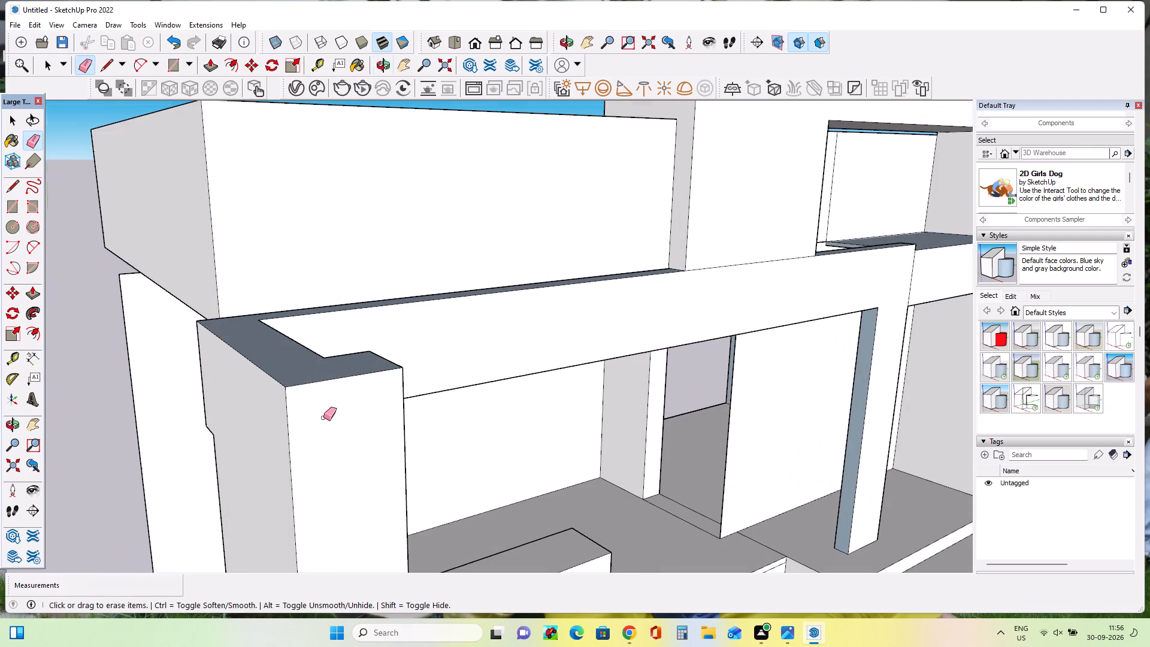
{"action": "scroll", "coordinate": [387, 385], "scroll_direction": "down", "scroll_amount": 3}
{"action": "scroll", "coordinate": [321, 400], "scroll_direction": "down", "scroll_amount": 4}
{"action": "middle_click_drag", "start_coordinate": [313, 406], "coordinate": [429, 344]}
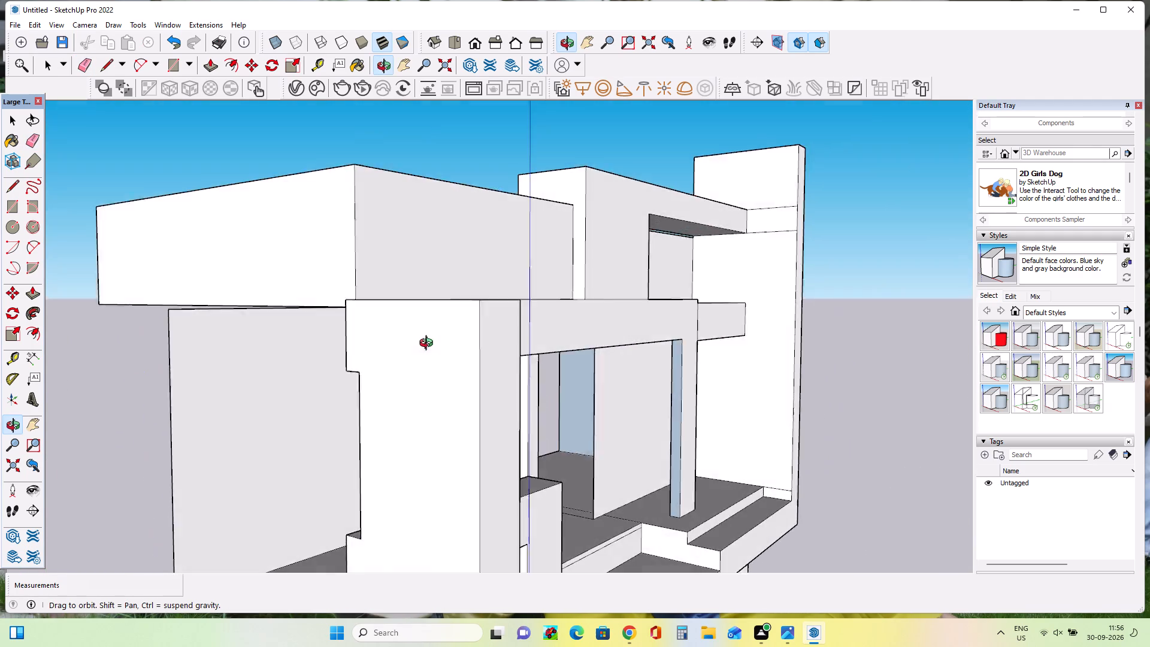
{"action": "middle_click_drag", "start_coordinate": [429, 344], "coordinate": [523, 394]}
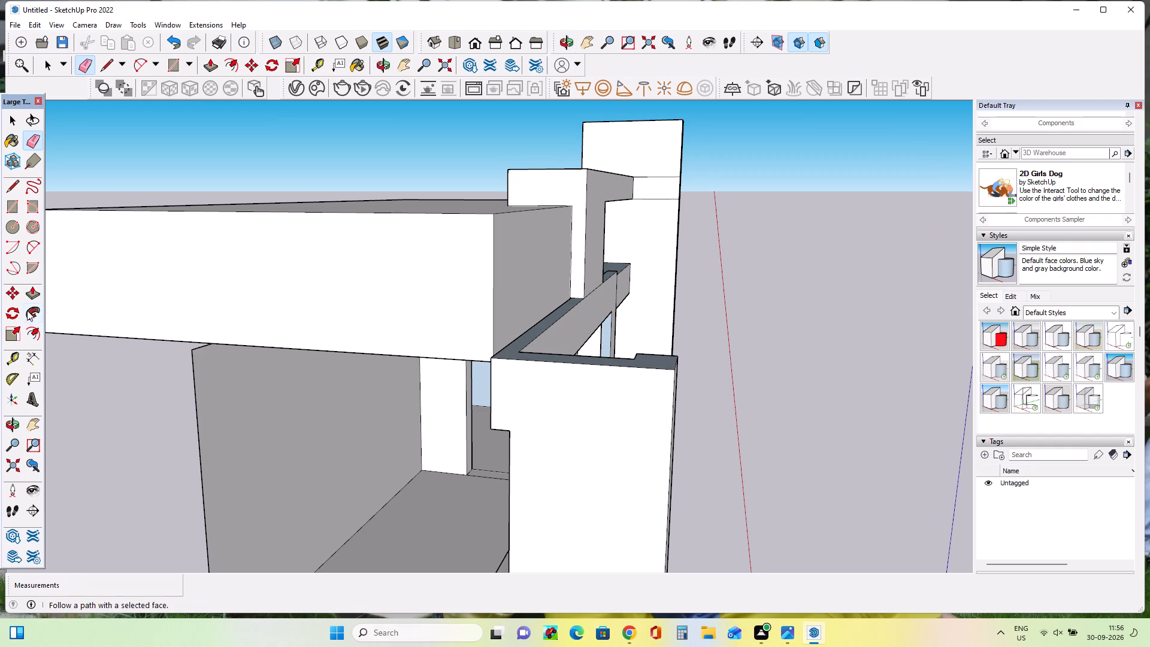
{"action": "left_click", "coordinate": [34, 294]}
{"action": "left_click", "coordinate": [550, 428]}
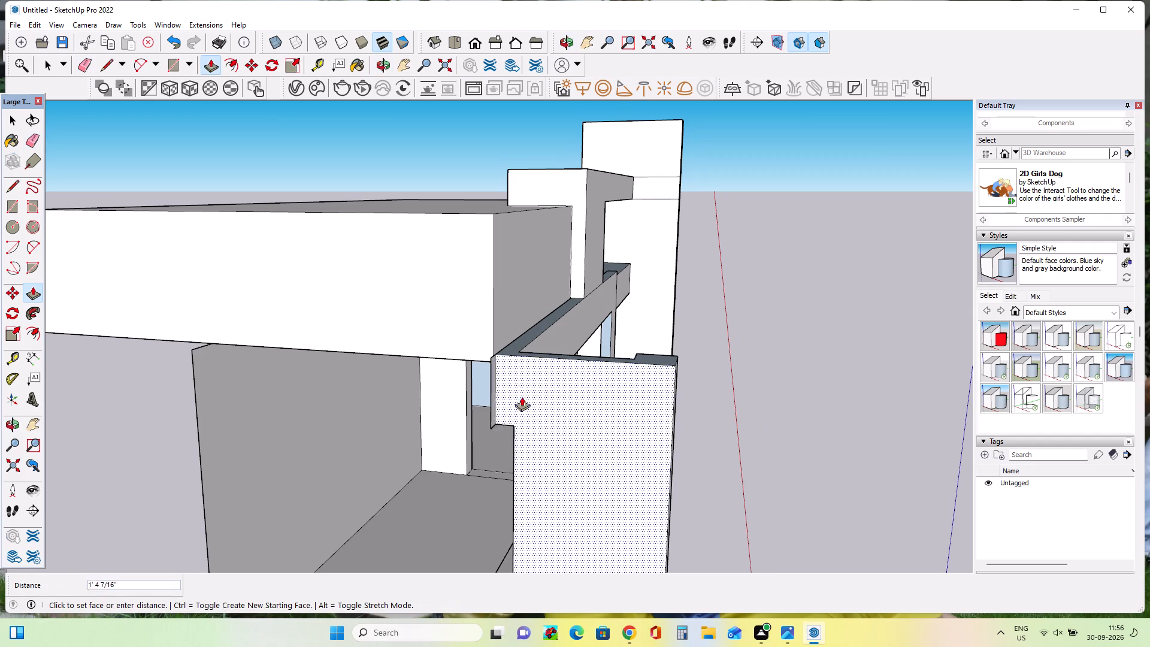
{"action": "double_click", "coordinate": [483, 346]}
Check the reshaped end column against the beam and roof mass from the side and front.
{"action": "middle_click_drag", "start_coordinate": [591, 412], "coordinate": [509, 440]}
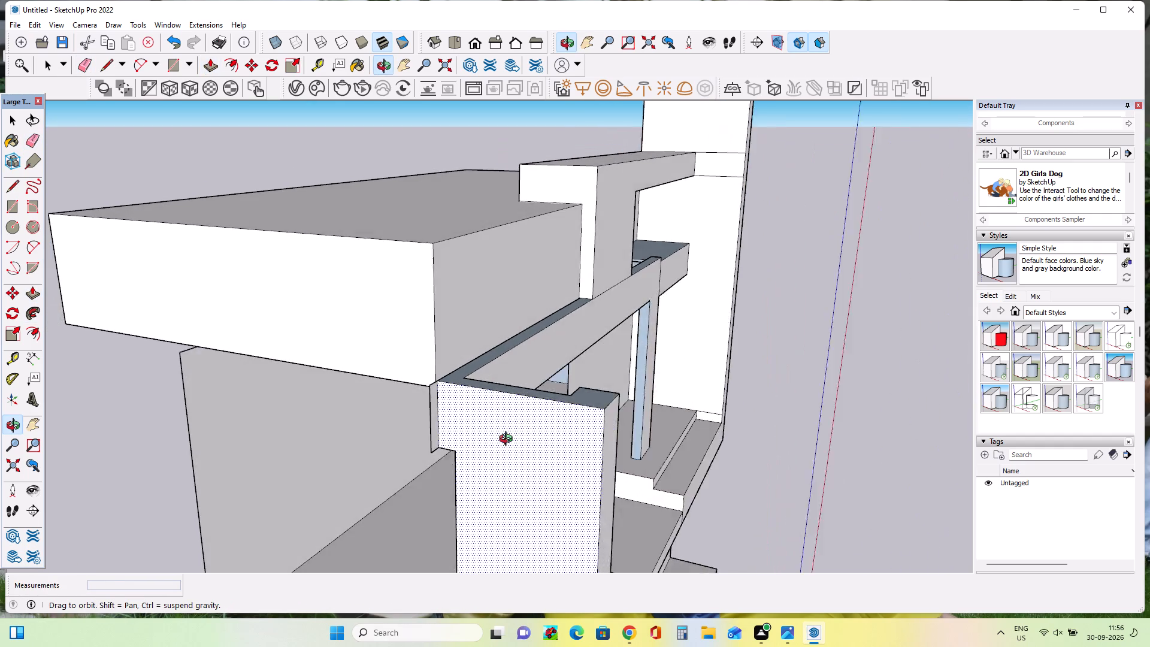
{"action": "middle_click_drag", "start_coordinate": [509, 440], "coordinate": [493, 440]}
{"action": "middle_click", "coordinate": [493, 440]}
{"action": "middle_click_drag", "start_coordinate": [470, 426], "coordinate": [124, 336]}
{"action": "middle_click", "coordinate": [124, 336]}
{"action": "scroll", "coordinate": [124, 336], "scroll_direction": "down", "scroll_amount": 1}
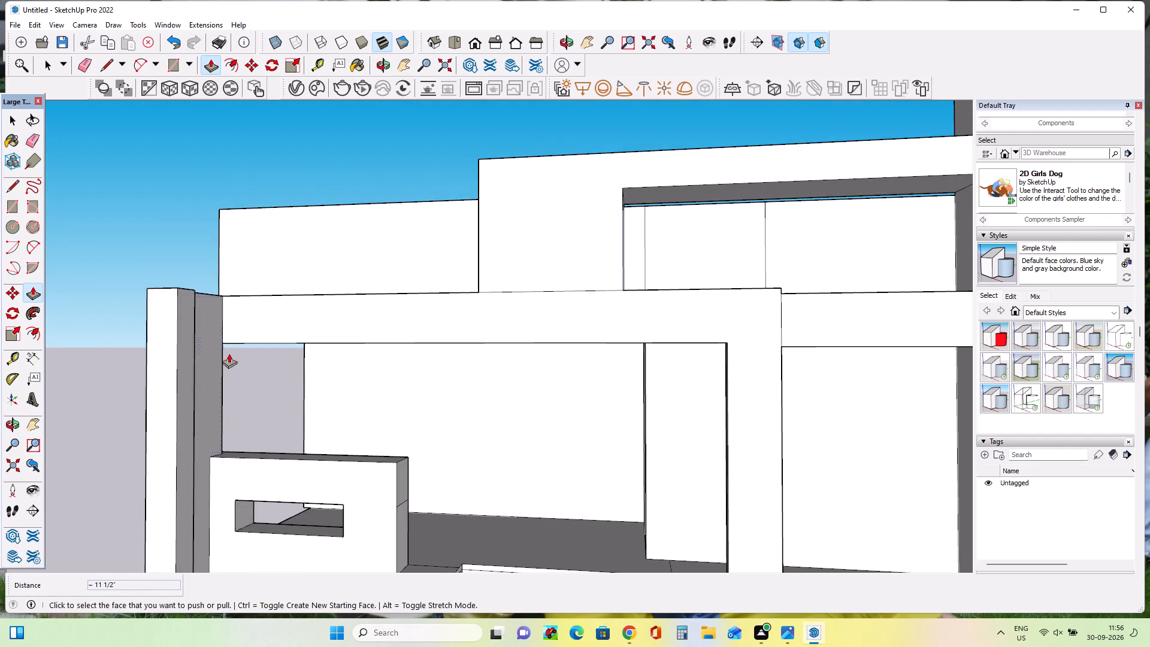
Shift the front end column's outer side face by about 1' 1 1/2" with Push/Pull toward the roof mass's side edge.
{"action": "scroll", "coordinate": [230, 353], "scroll_direction": "down", "scroll_amount": 13}
{"action": "middle_click_drag", "start_coordinate": [240, 389], "coordinate": [376, 525]}
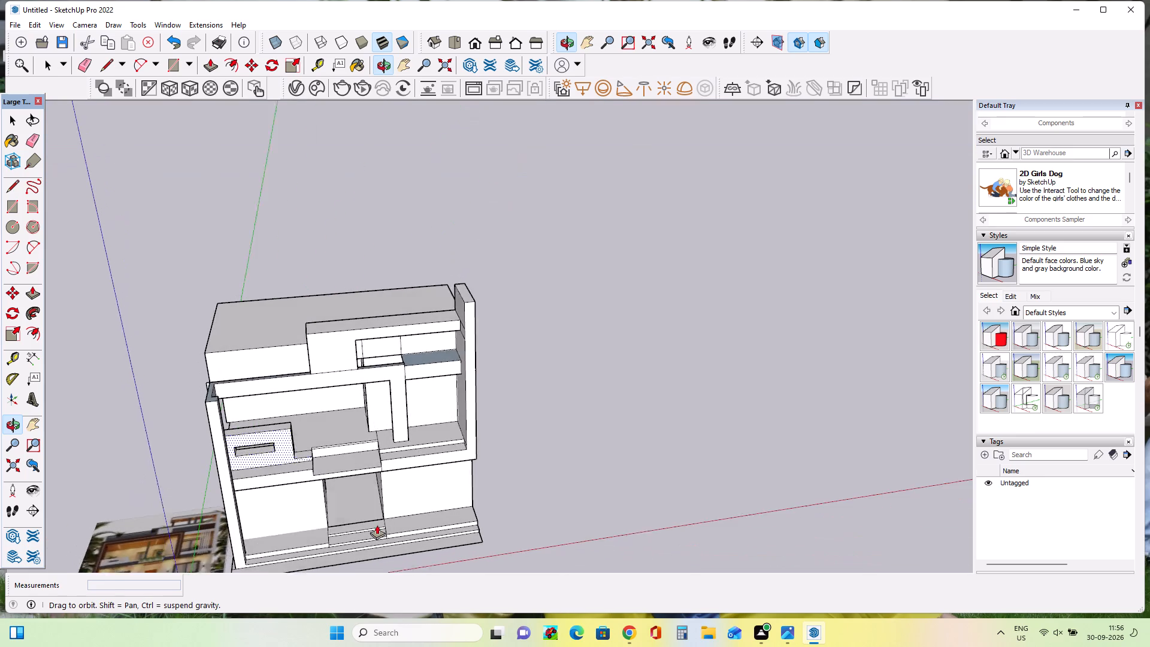
{"action": "scroll", "coordinate": [270, 542], "scroll_direction": "up", "scroll_amount": 3}
{"action": "middle_click_drag", "start_coordinate": [174, 396], "coordinate": [419, 290]}
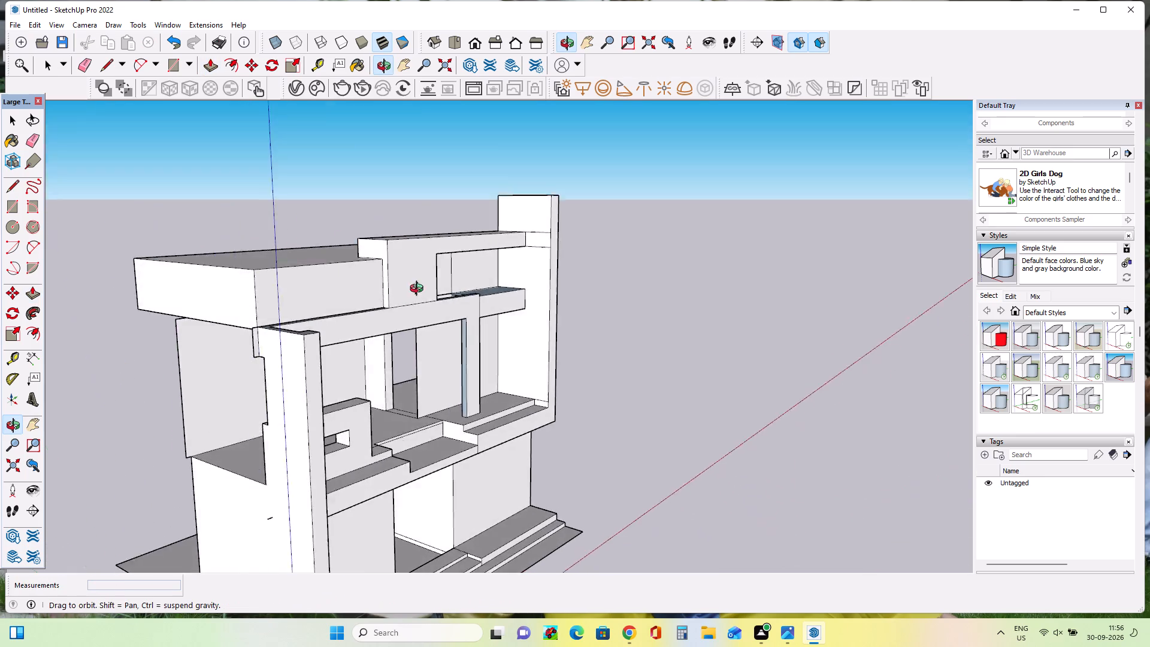
{"action": "middle_click_drag", "start_coordinate": [419, 290], "coordinate": [470, 253]}
{"action": "left_click", "coordinate": [409, 294]}
{"action": "left_click", "coordinate": [373, 256]}
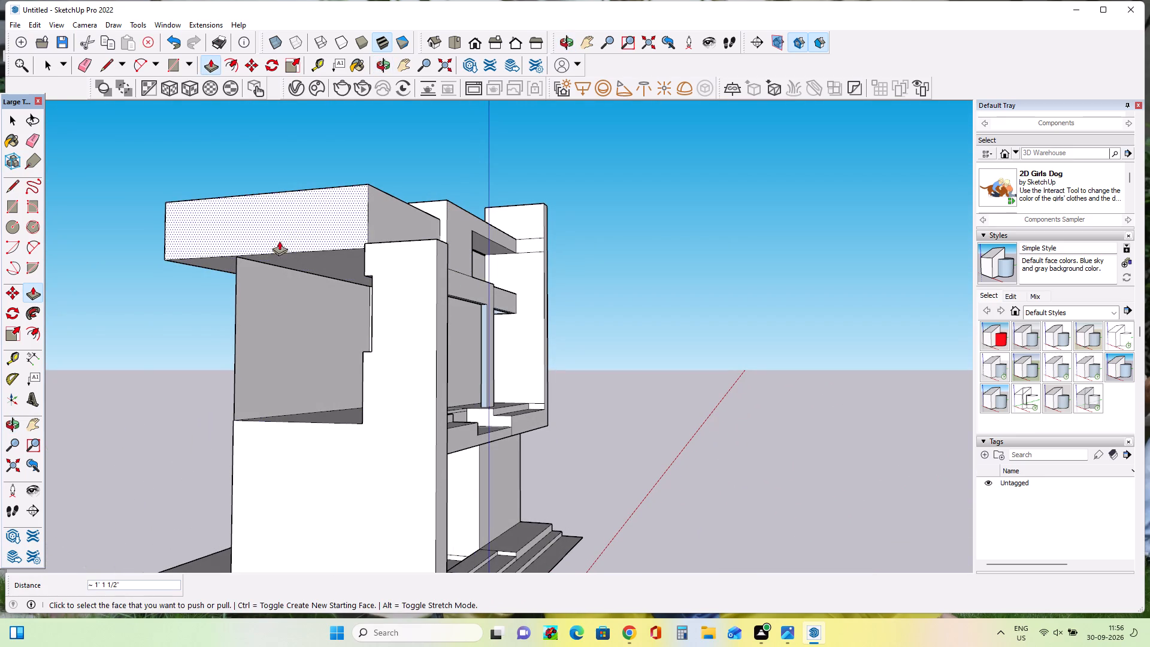
Push/Pull the roof mass's outer side face flush with the front end column's outer side face.
{"action": "left_click", "coordinate": [302, 226]}
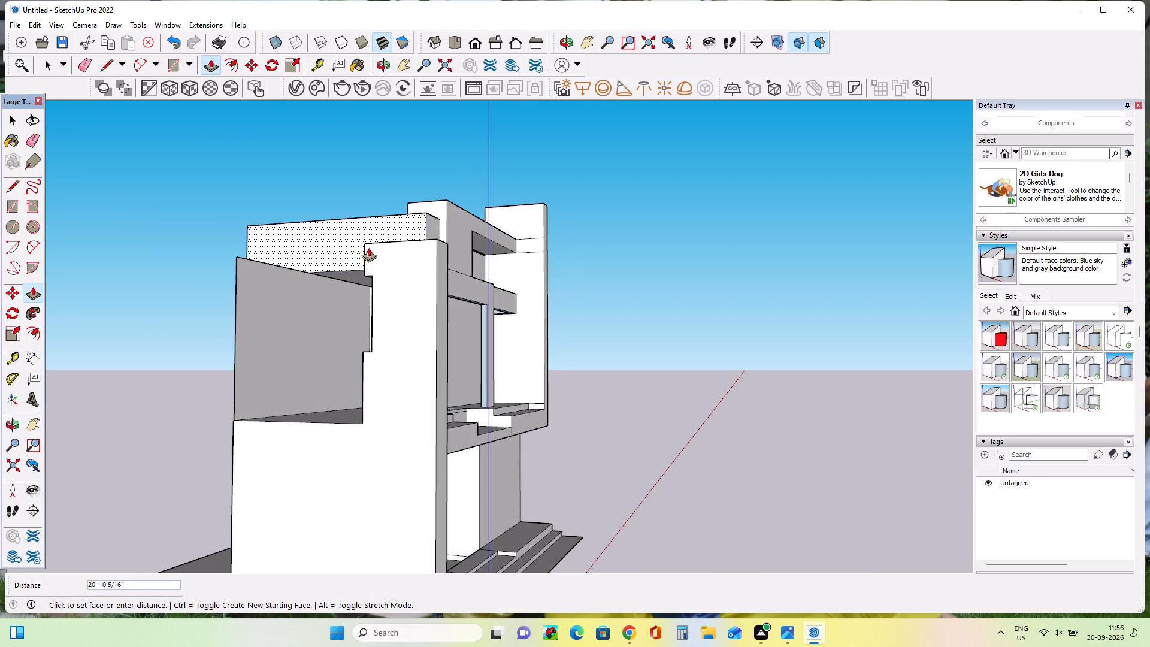
{"action": "triple_click", "coordinate": [385, 273]}
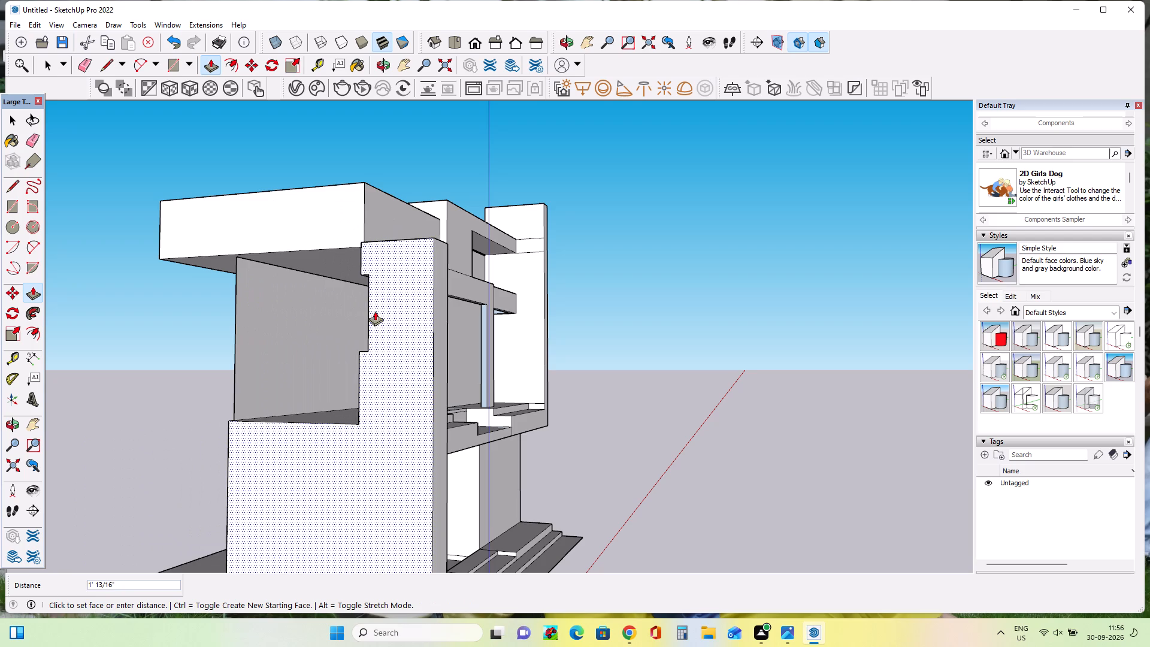
{"action": "key", "text": "Escape"}
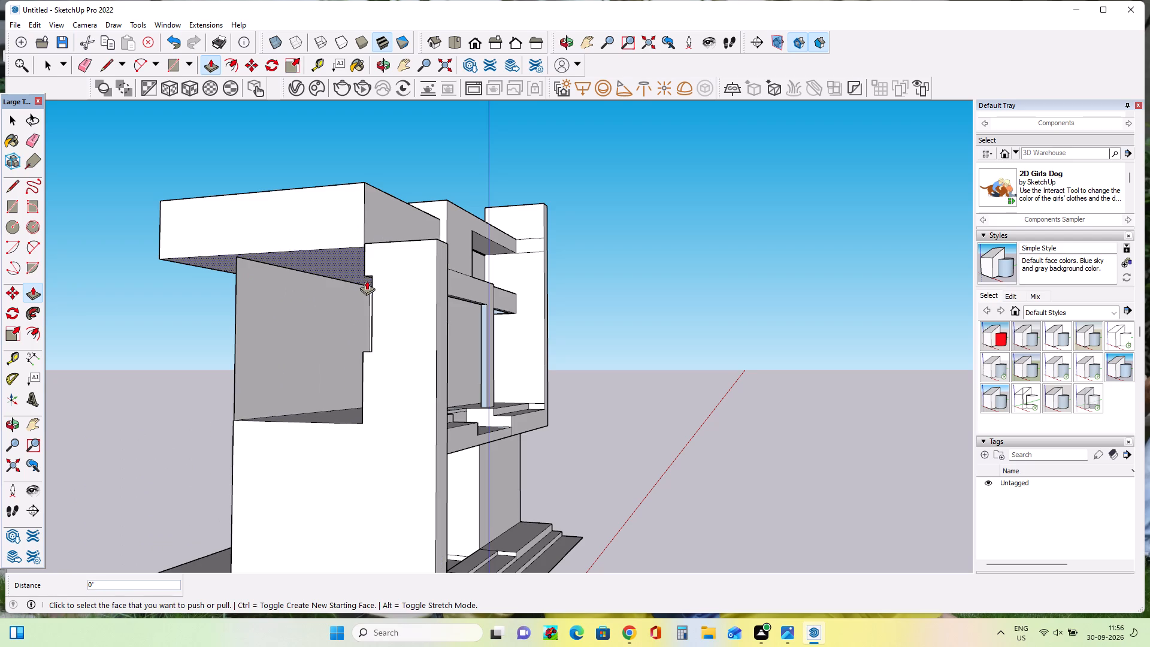
{"action": "middle_click_drag", "start_coordinate": [367, 280], "coordinate": [373, 343]}
{"action": "scroll", "coordinate": [387, 305], "scroll_direction": "up", "scroll_amount": 8}
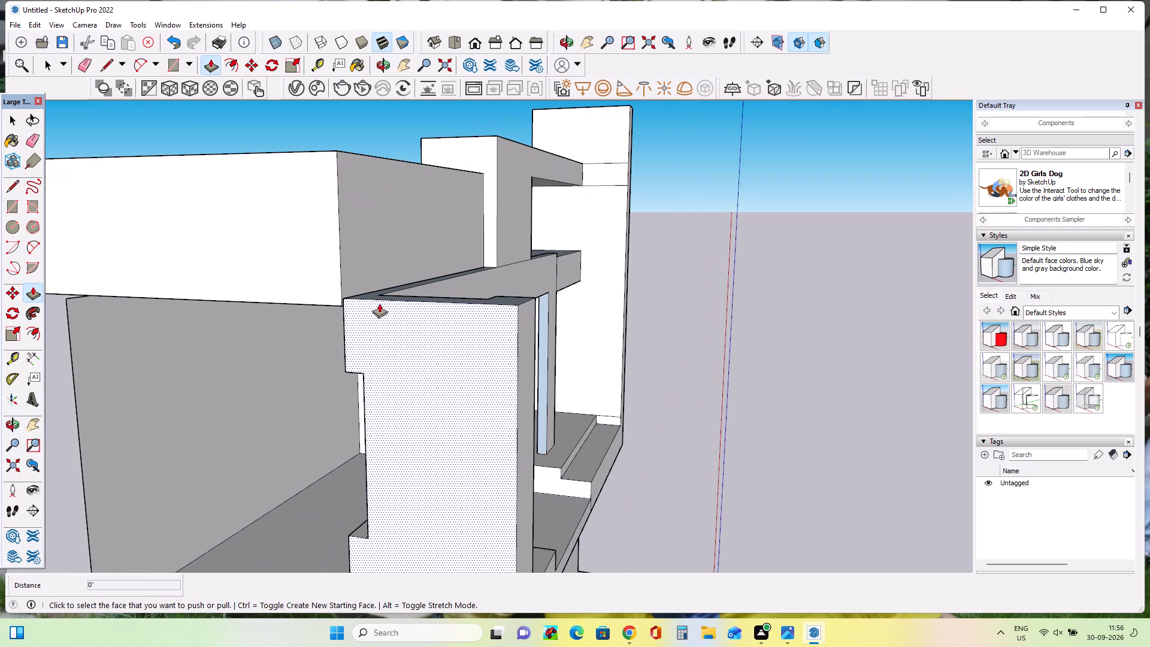
{"action": "scroll", "coordinate": [341, 307], "scroll_direction": "up", "scroll_amount": 8}
{"action": "left_click", "coordinate": [331, 286]}
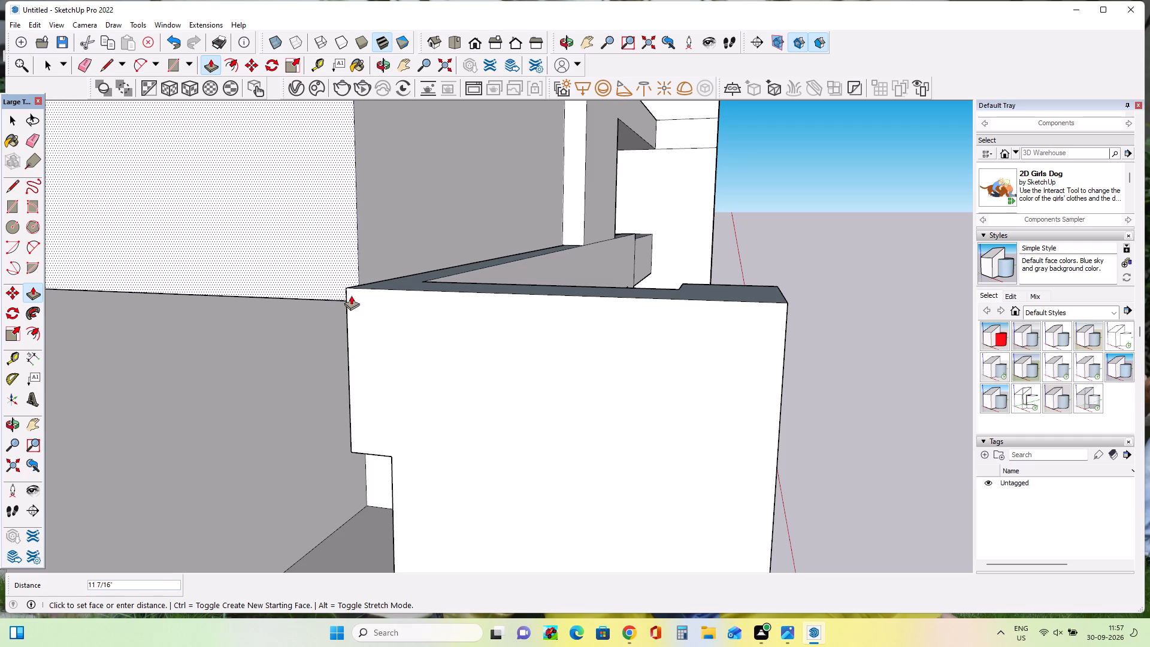
{"action": "double_click", "coordinate": [351, 295]}
{"action": "left_click", "coordinate": [340, 274]}
{"action": "left_click", "coordinate": [354, 295]}
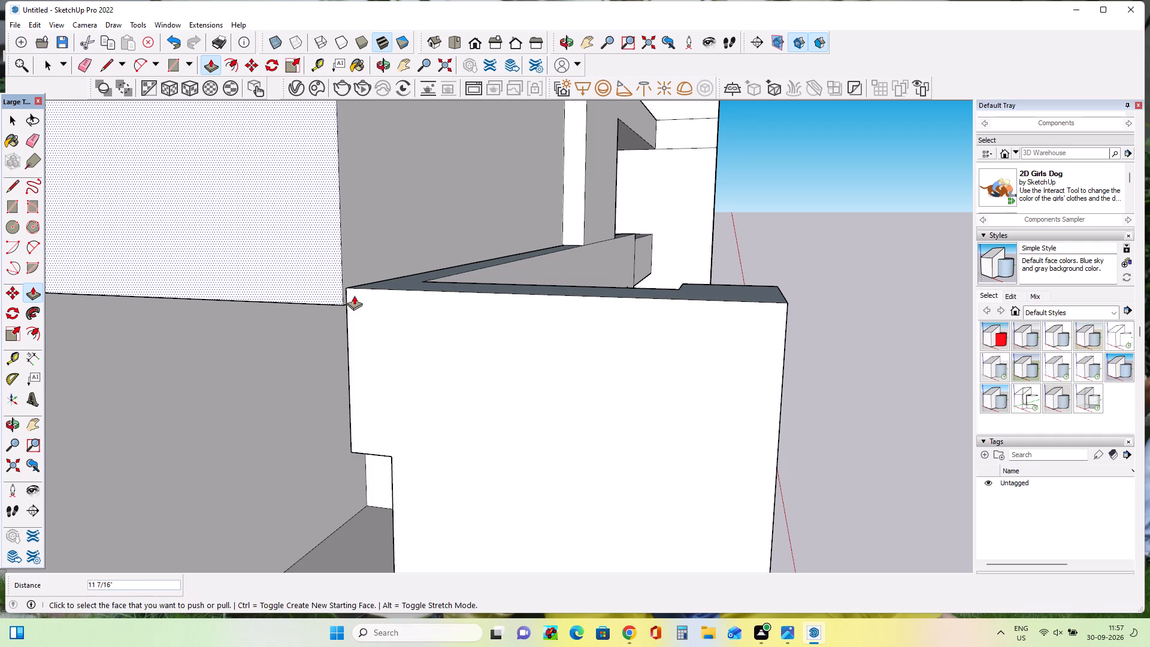
{"action": "scroll", "coordinate": [342, 295], "scroll_direction": "up", "scroll_amount": 9}
{"action": "left_click", "coordinate": [342, 298]}
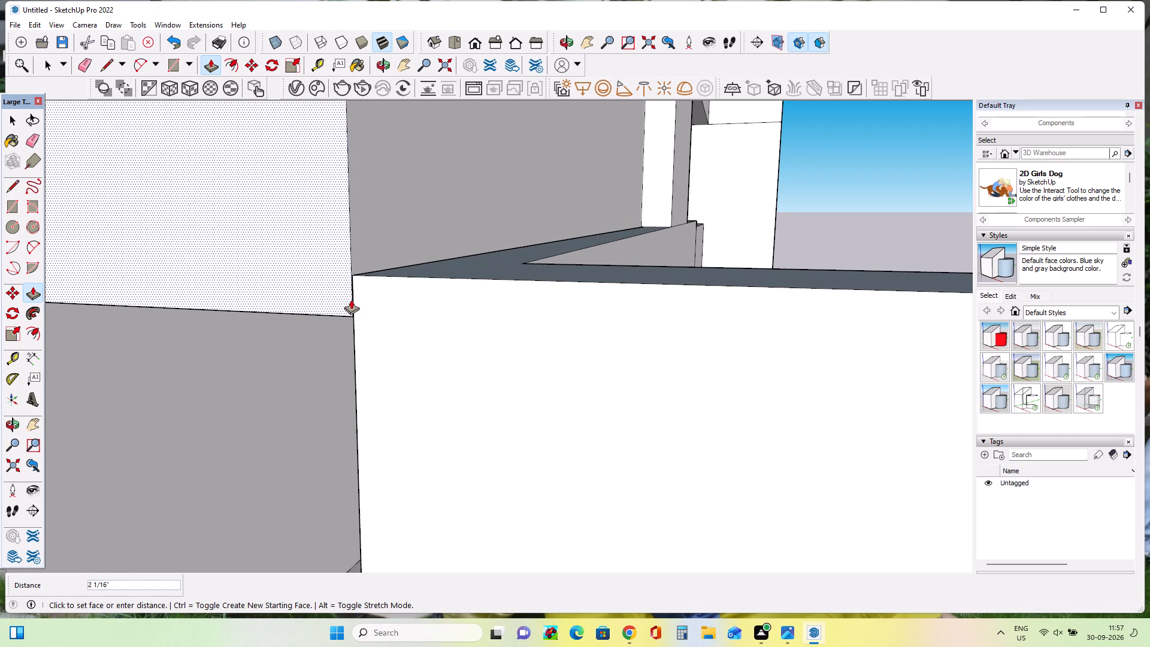
{"action": "double_click", "coordinate": [352, 300]}
{"action": "scroll", "coordinate": [489, 322], "scroll_direction": "down", "scroll_amount": 5}
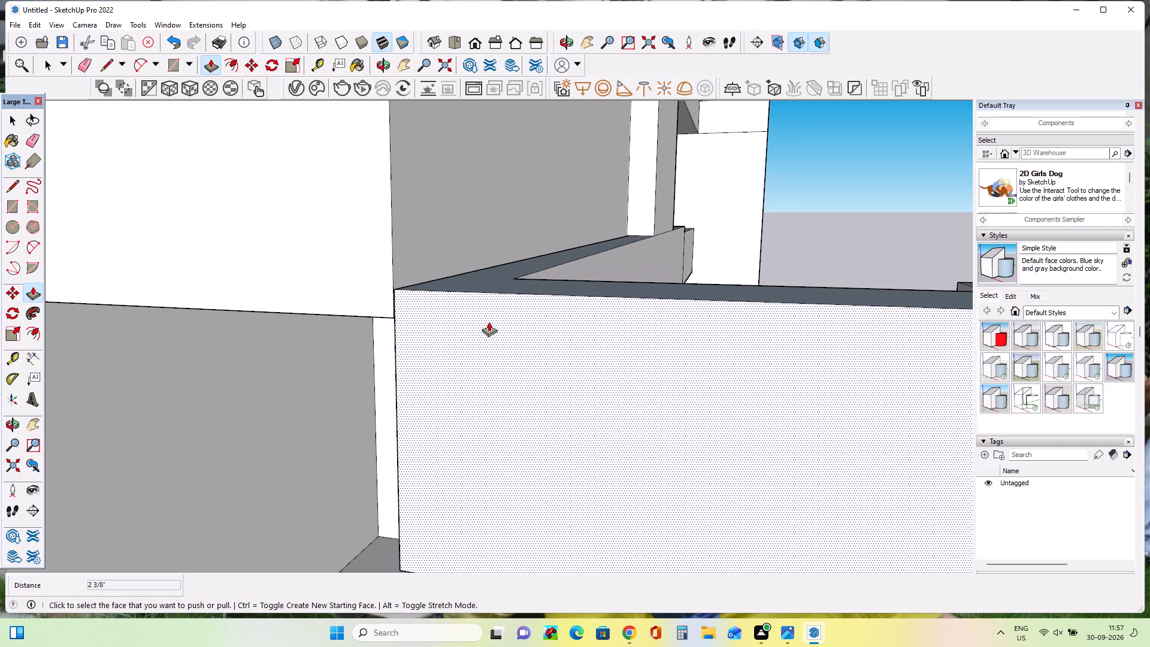
Inspect the house from the side, underneath the roof mass and from the rear for open upper-floor walls.
{"action": "scroll", "coordinate": [489, 322], "scroll_direction": "down", "scroll_amount": 19}
{"action": "middle_click_drag", "start_coordinate": [305, 343], "coordinate": [305, 328]}
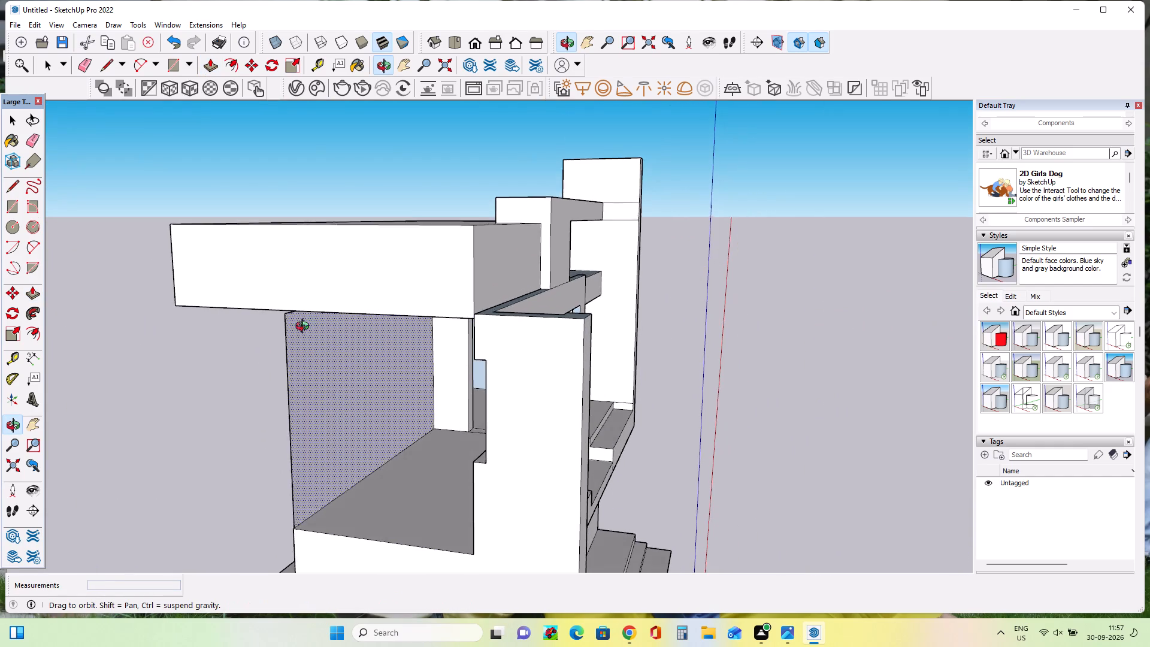
{"action": "middle_click_drag", "start_coordinate": [305, 328], "coordinate": [347, 245]}
{"action": "middle_click_drag", "start_coordinate": [452, 322], "coordinate": [547, 323]}
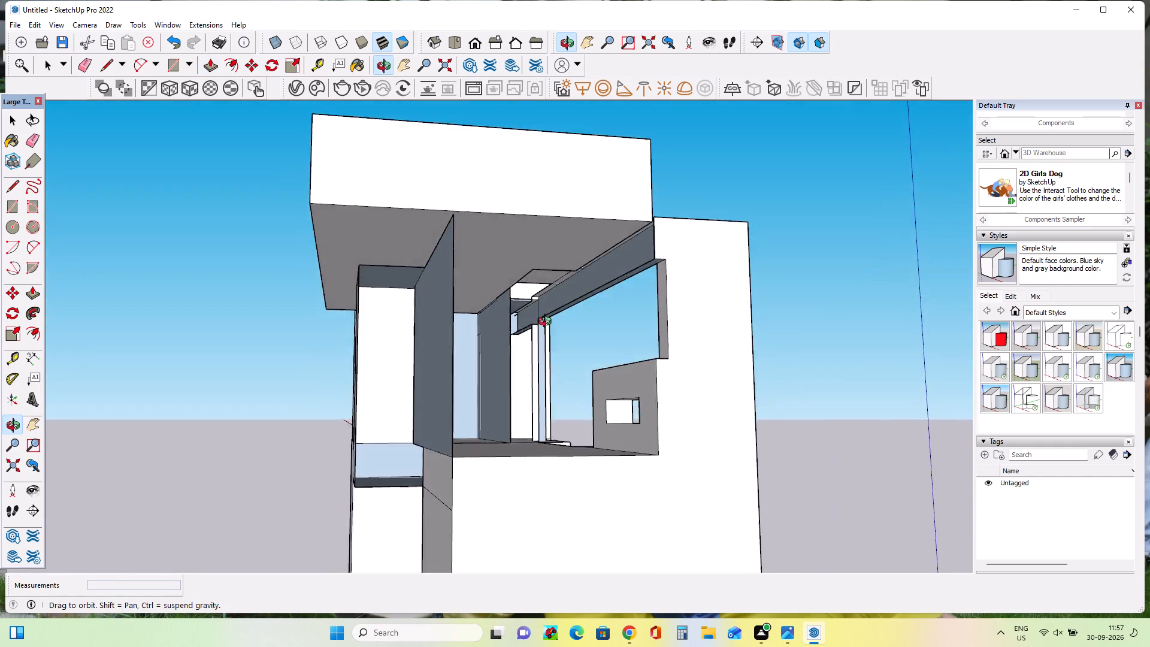
{"action": "middle_click_drag", "start_coordinate": [547, 323], "coordinate": [530, 309]}
{"action": "scroll", "coordinate": [542, 312], "scroll_direction": "up", "scroll_amount": 7}
{"action": "middle_click_drag", "start_coordinate": [538, 334], "coordinate": [501, 395]}
{"action": "scroll", "coordinate": [480, 372], "scroll_direction": "down", "scroll_amount": 2}
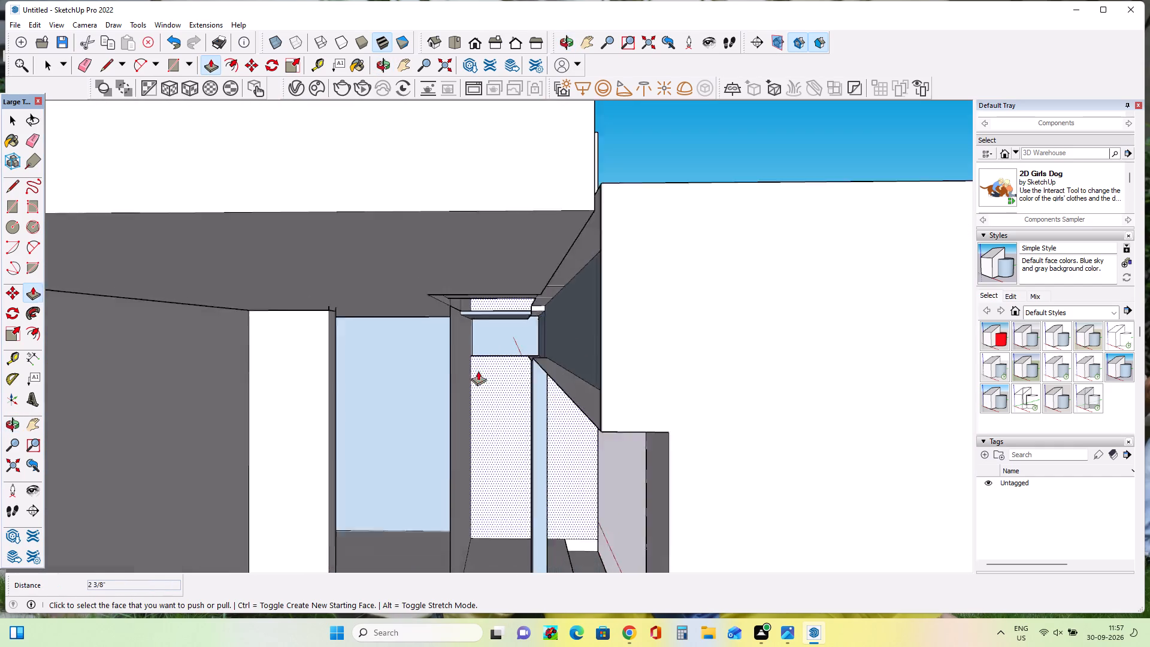
{"action": "scroll", "coordinate": [478, 371], "scroll_direction": "down", "scroll_amount": 10}
{"action": "scroll", "coordinate": [369, 470], "scroll_direction": "up", "scroll_amount": 3}
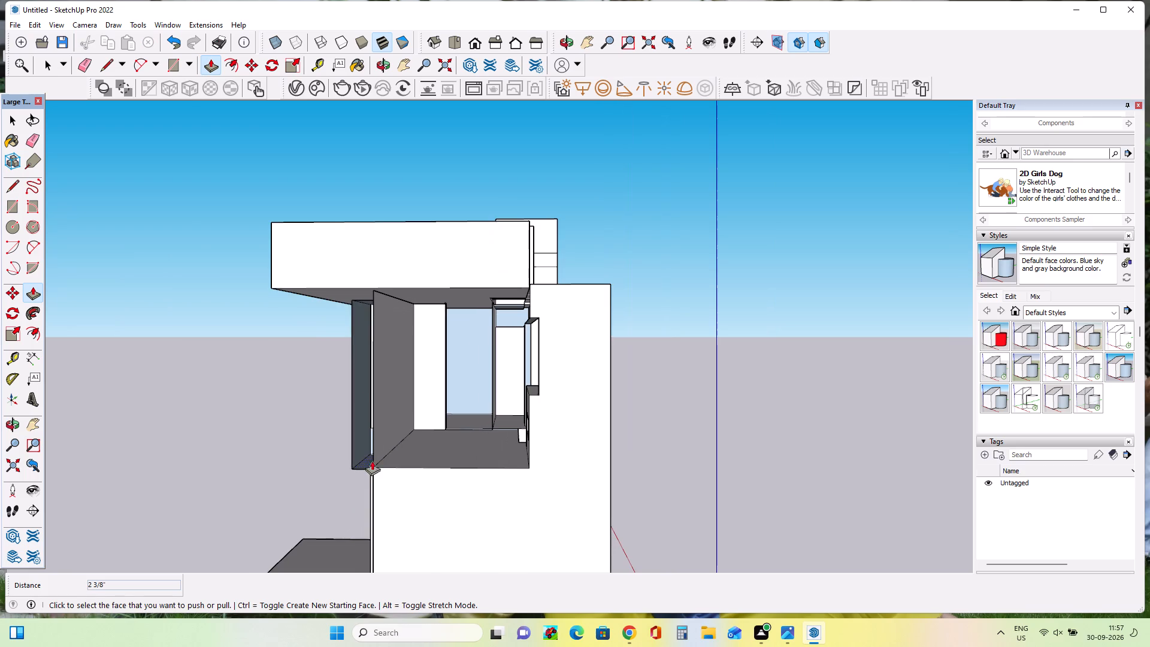
{"action": "middle_click_drag", "start_coordinate": [398, 328], "coordinate": [568, 322]}
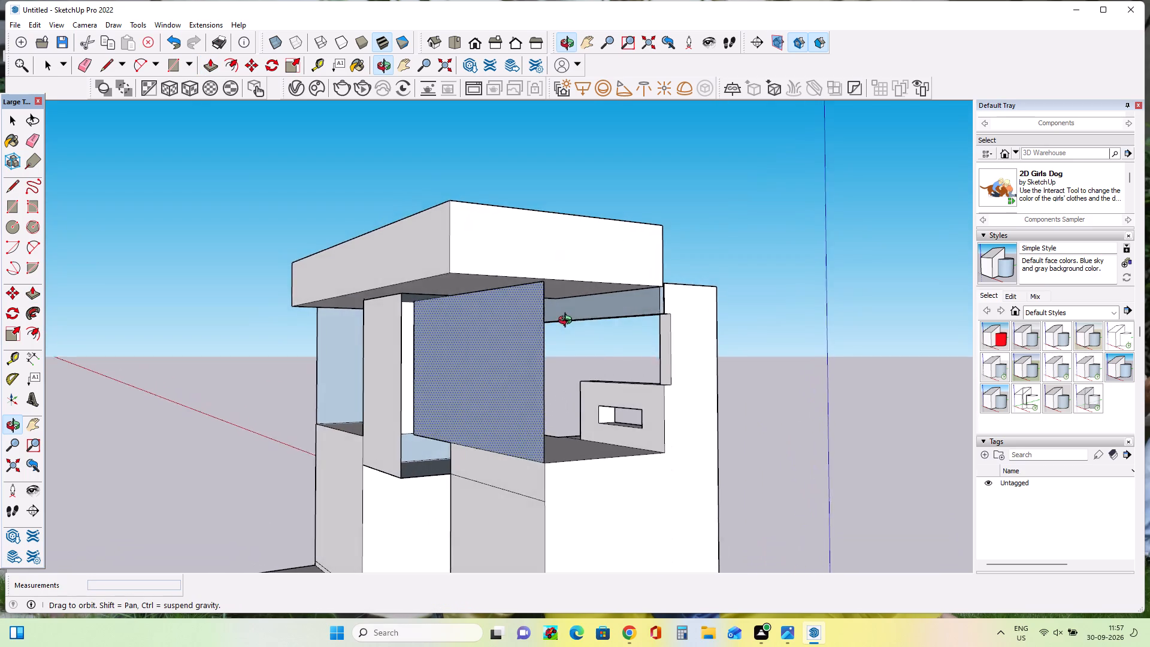
{"action": "middle_click_drag", "start_coordinate": [568, 322], "coordinate": [170, 383]}
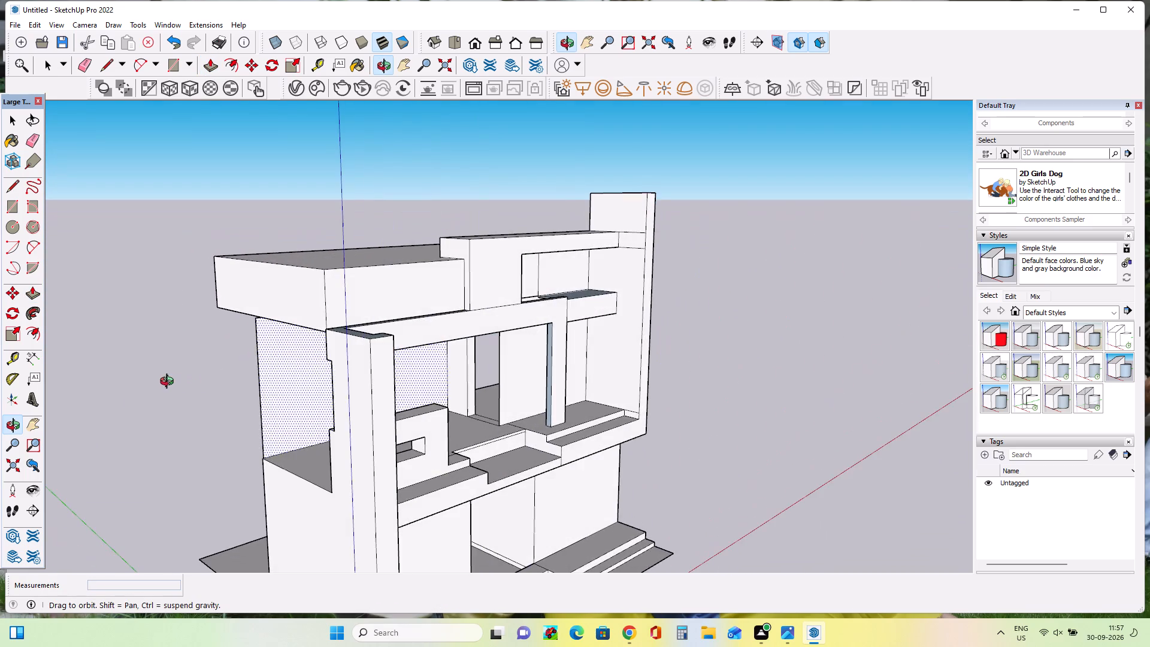
{"action": "middle_click_drag", "start_coordinate": [170, 383], "coordinate": [653, 320]}
{"action": "scroll", "coordinate": [512, 306], "scroll_direction": "down", "scroll_amount": 8}
{"action": "middle_click_drag", "start_coordinate": [509, 329], "coordinate": [521, 389]}
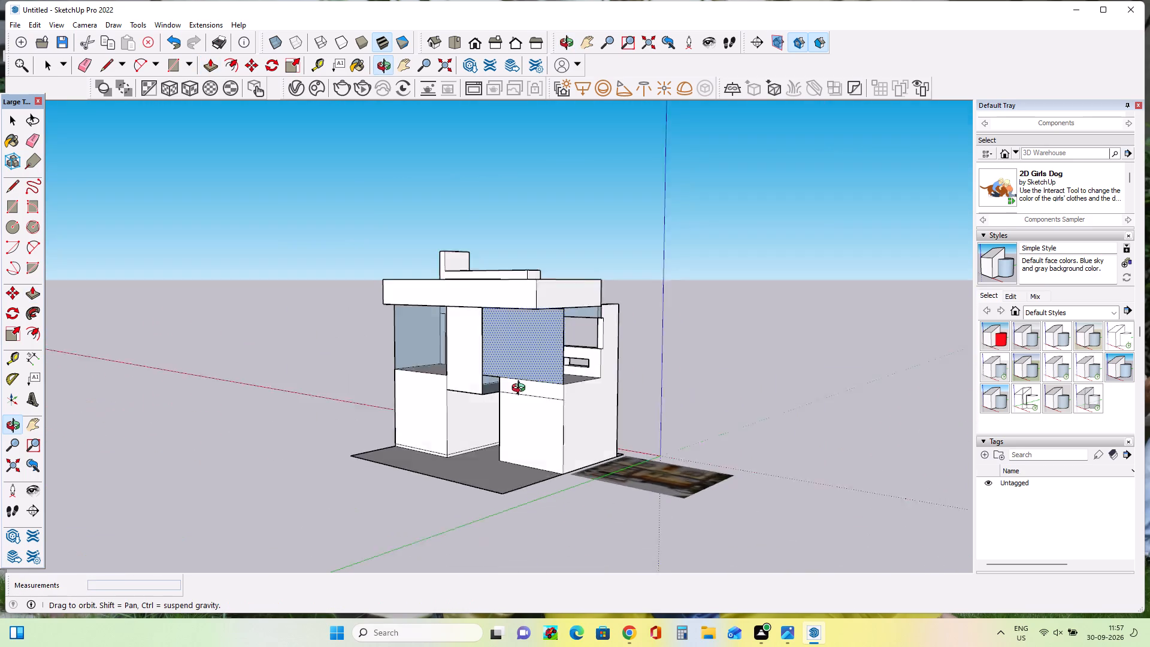
{"action": "middle_click_drag", "start_coordinate": [521, 389], "coordinate": [534, 479]}
Draw a rectangle about 22' by 25' over the upper floor's side opening, from the rear wall's base to the roof-column junction.
{"action": "left_click", "coordinate": [9, 202]}
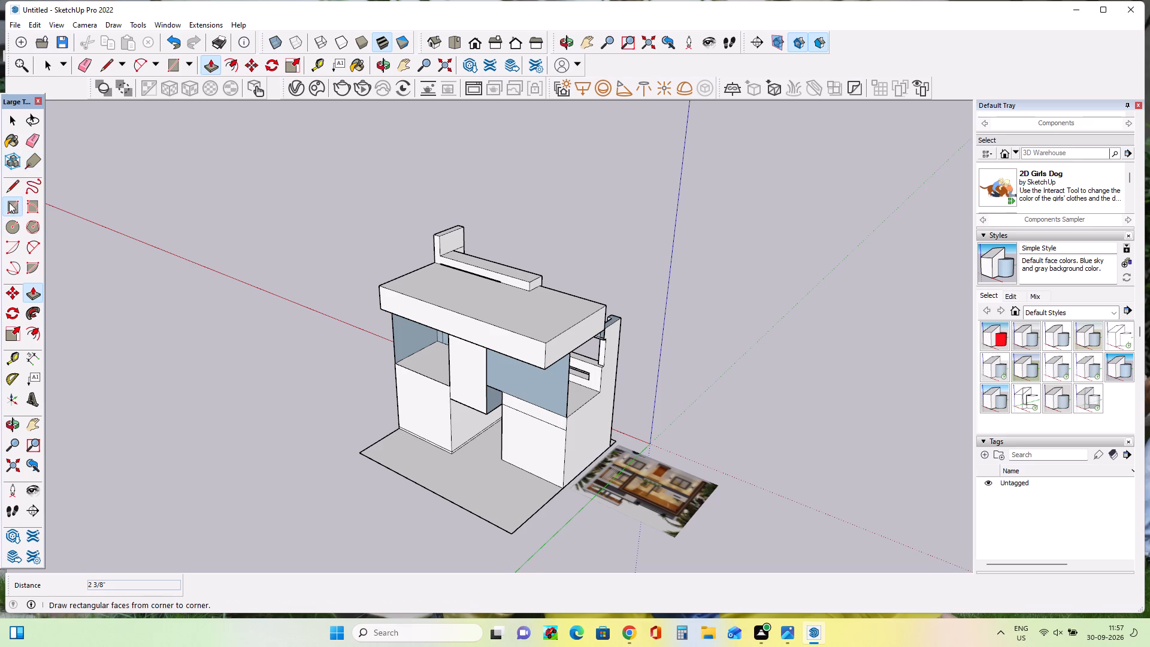
{"action": "scroll", "coordinate": [544, 407], "scroll_direction": "up", "scroll_amount": 11}
{"action": "middle_click_drag", "start_coordinate": [561, 421], "coordinate": [494, 337]}
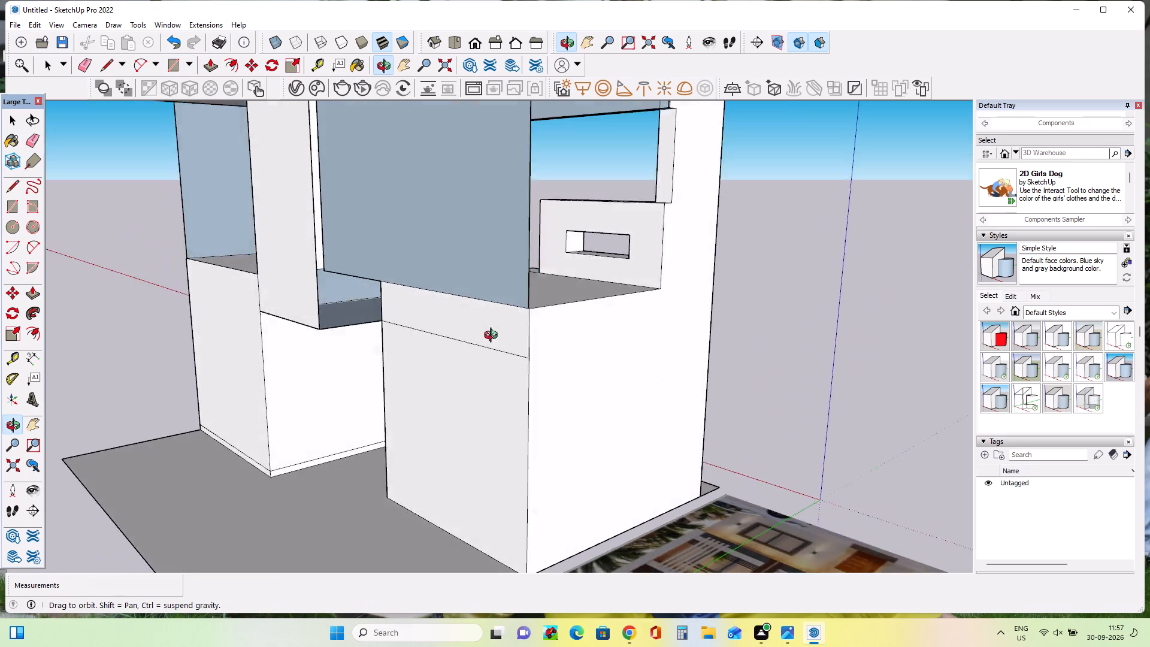
{"action": "middle_click_drag", "start_coordinate": [494, 337], "coordinate": [447, 341]}
{"action": "left_click", "coordinate": [465, 306]}
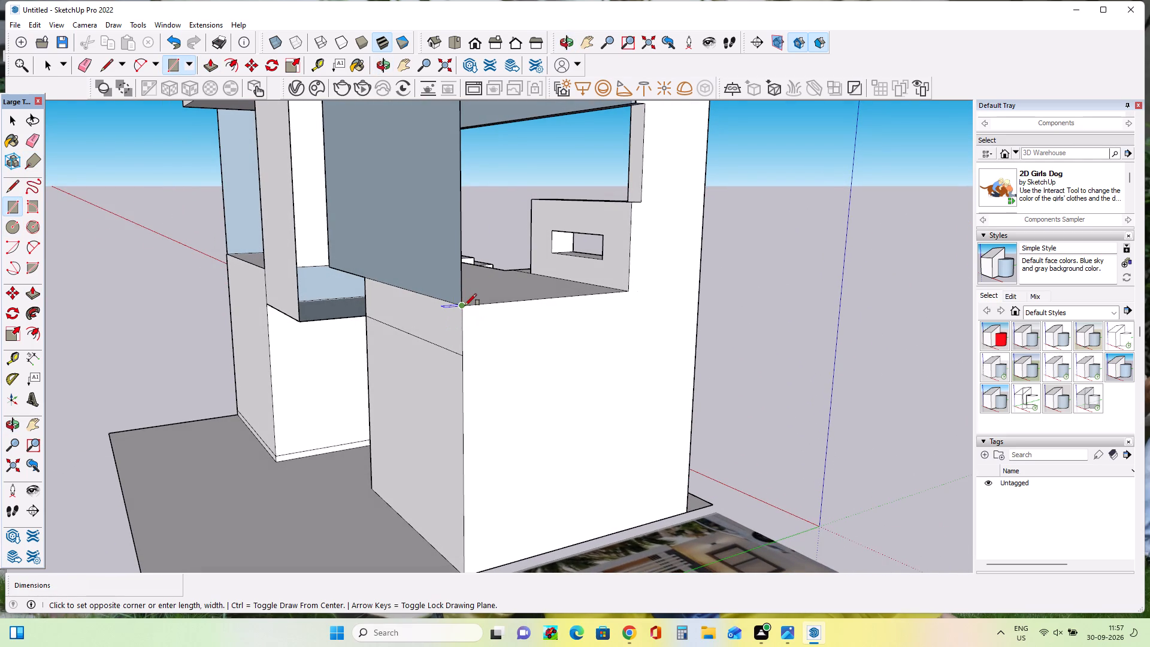
{"action": "scroll", "coordinate": [638, 135], "scroll_direction": "down", "scroll_amount": 7}
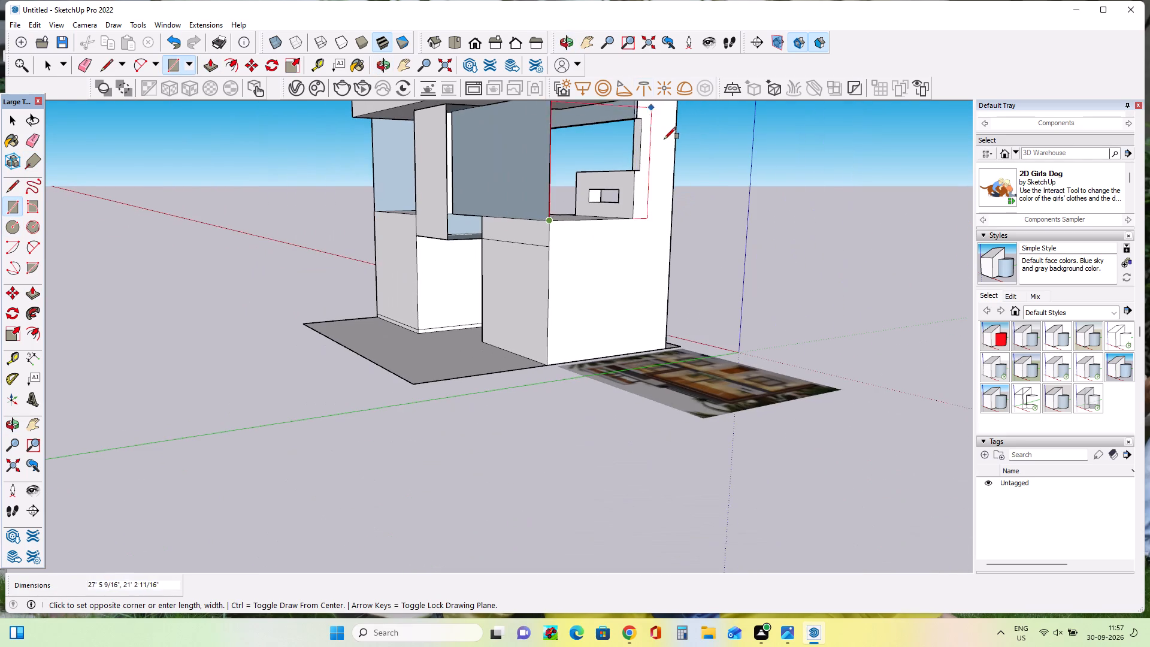
{"action": "scroll", "coordinate": [665, 144], "scroll_direction": "down", "scroll_amount": 3}
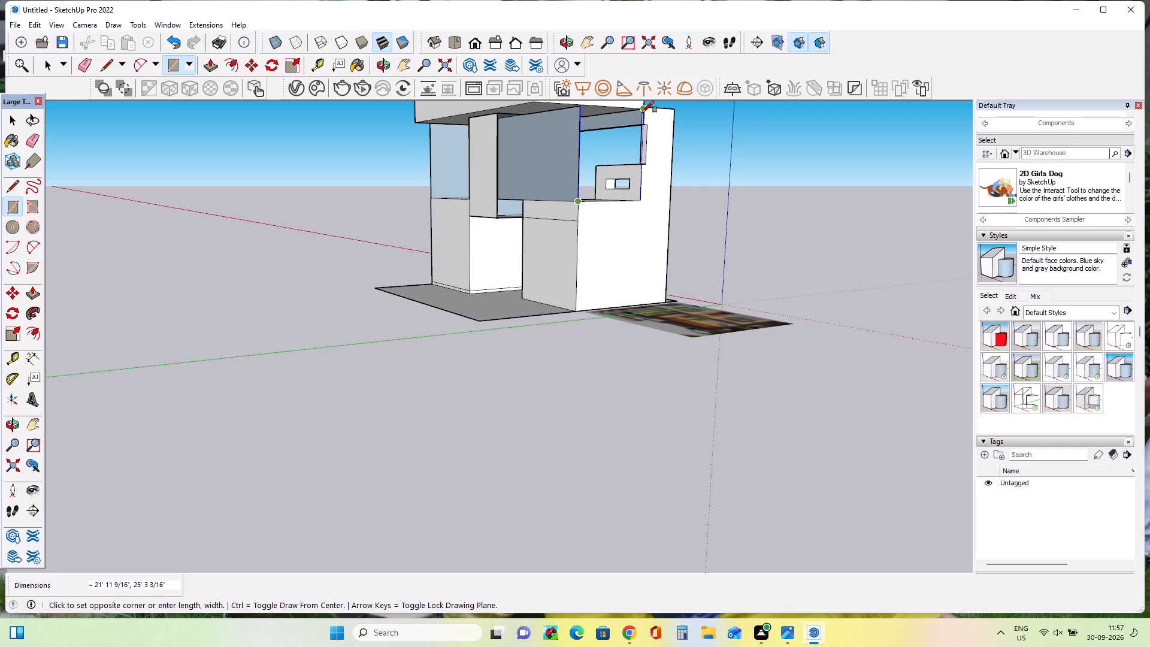
{"action": "left_click", "coordinate": [642, 113]}
Draw a 5' 2 13/16" by 9' 1 3/8" rectangle closing the low gap between the projecting rear block and the adjacent wall.
{"action": "middle_click_drag", "start_coordinate": [658, 189], "coordinate": [811, 208]}
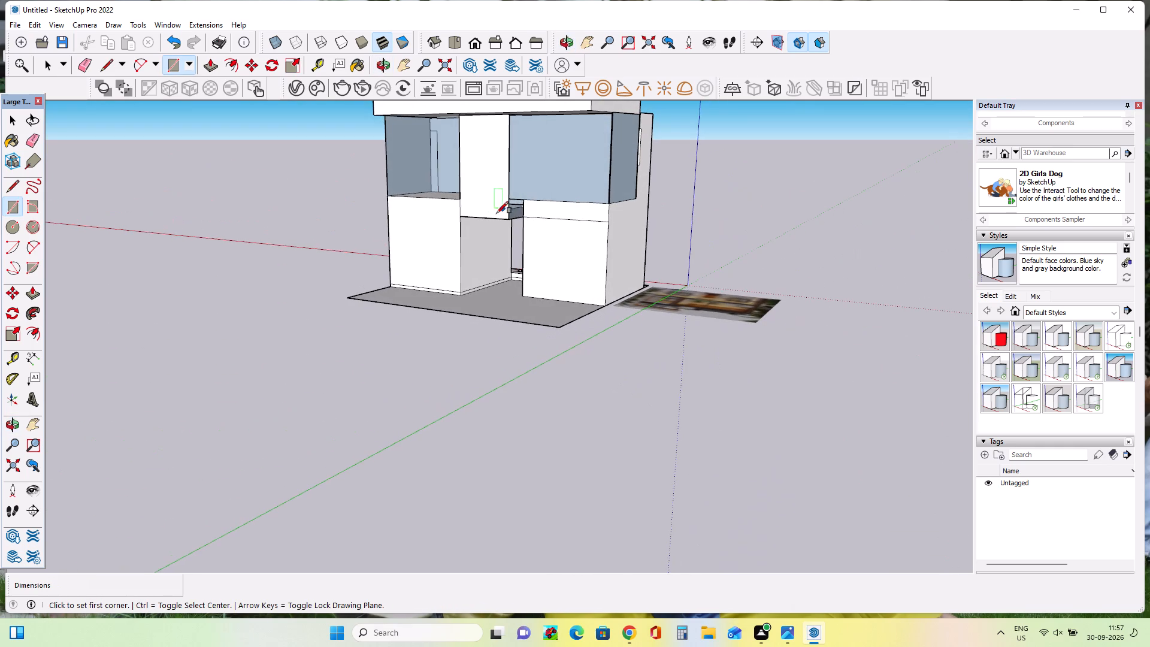
{"action": "scroll", "coordinate": [527, 217], "scroll_direction": "up", "scroll_amount": 8}
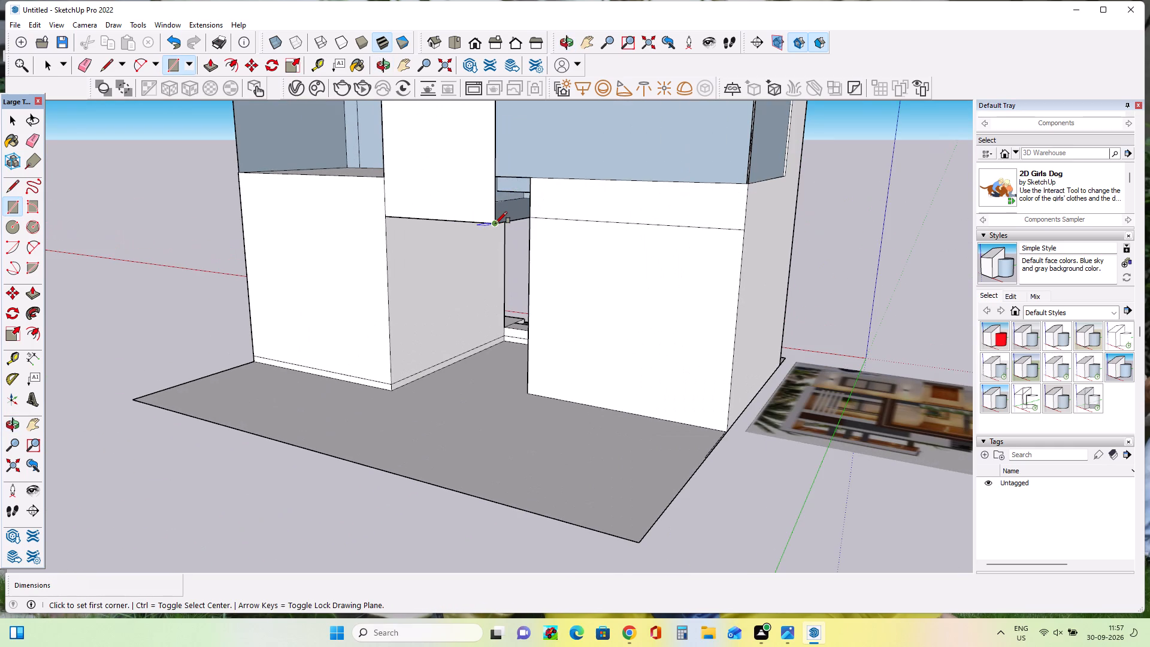
{"action": "left_click", "coordinate": [495, 223]}
{"action": "left_click", "coordinate": [530, 177]}
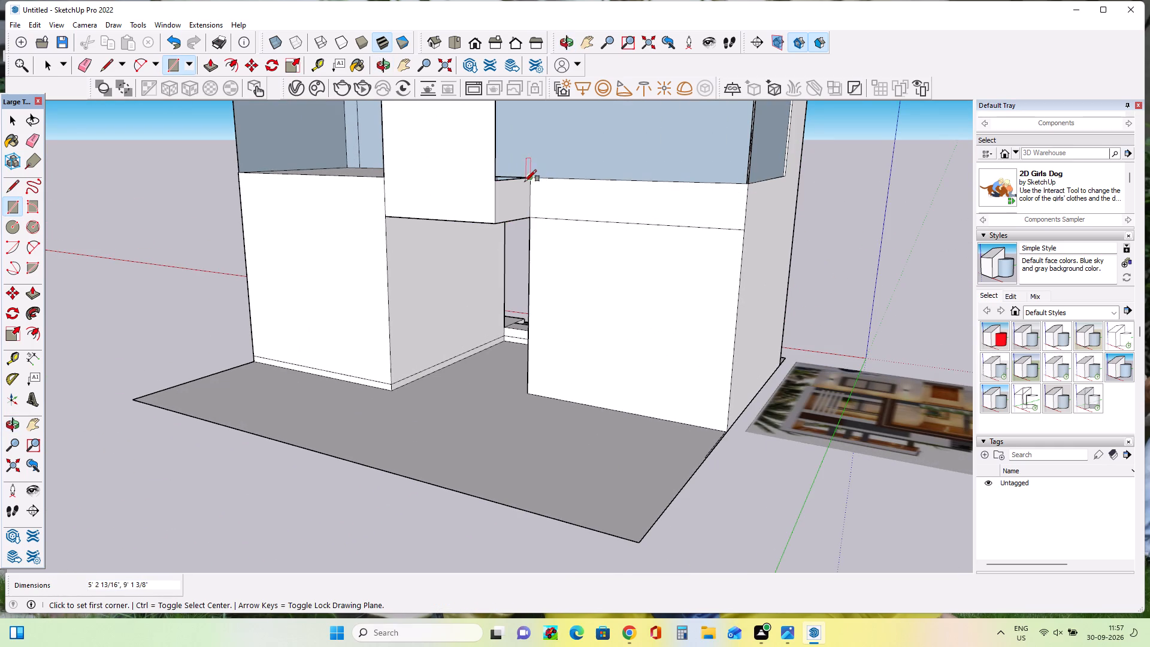
Draw a 24' 11 1/4" by 9' 1 3/8" rectangle closing the upper-floor gap beside the projecting rear block, up to the roof underside.
{"action": "middle_click_drag", "start_coordinate": [537, 191], "coordinate": [422, 283]}
{"action": "scroll", "coordinate": [495, 223], "scroll_direction": "down", "scroll_amount": 4}
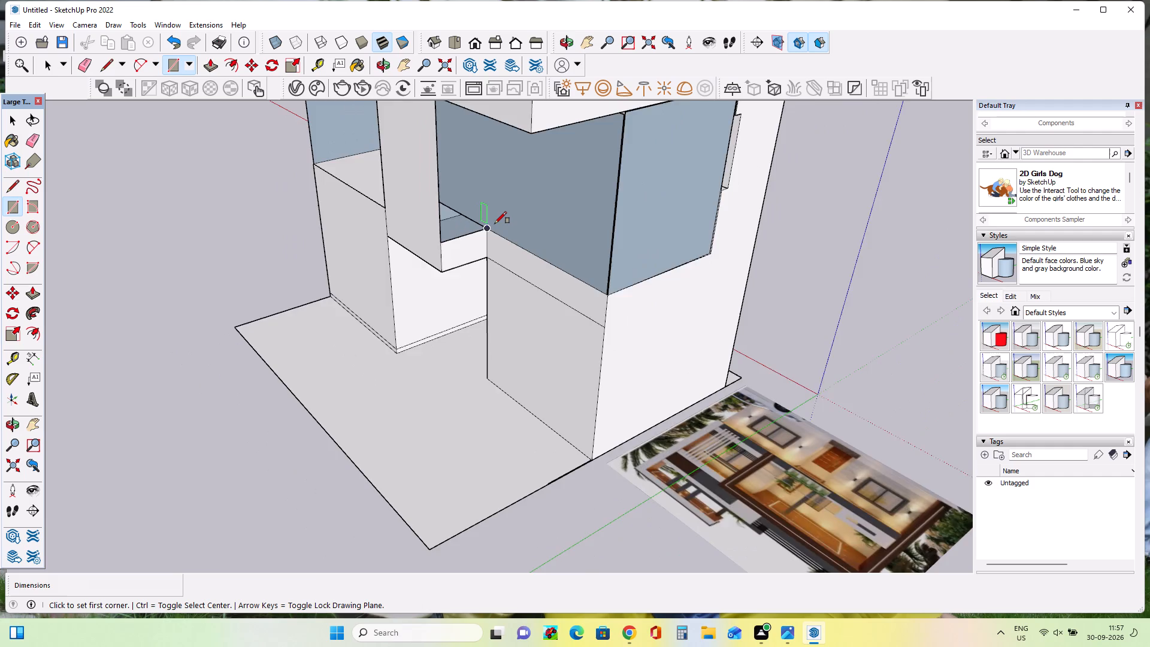
{"action": "scroll", "coordinate": [495, 223], "scroll_direction": "down", "scroll_amount": 4}
{"action": "left_click", "coordinate": [491, 222]}
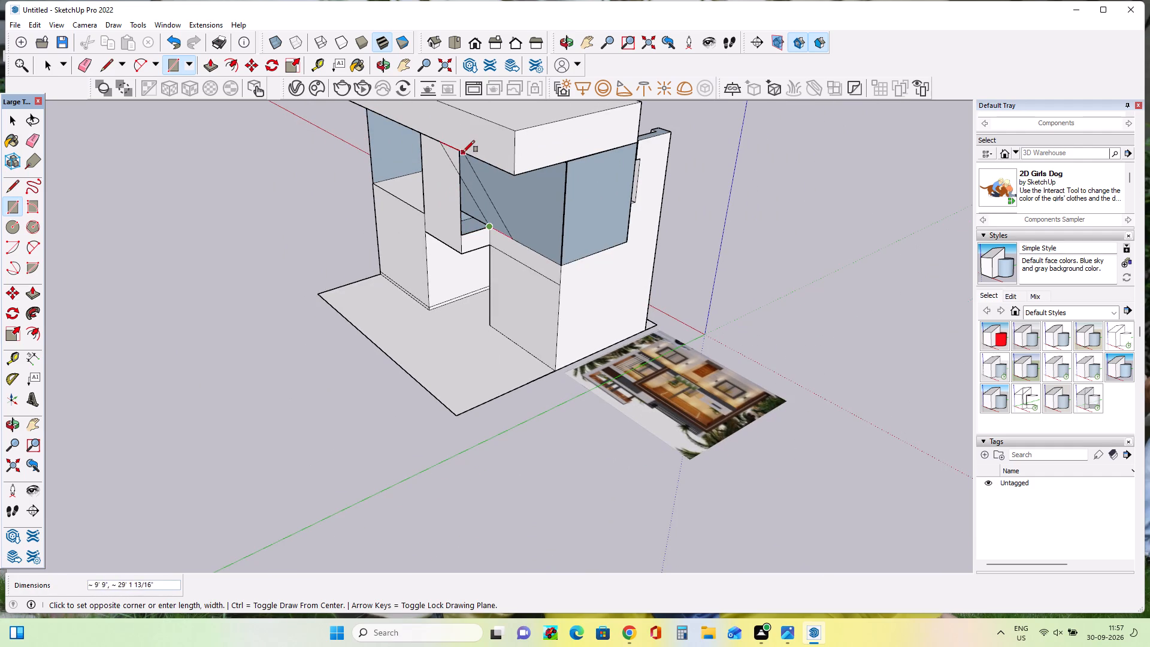
{"action": "middle_click_drag", "start_coordinate": [489, 177], "coordinate": [463, 52]}
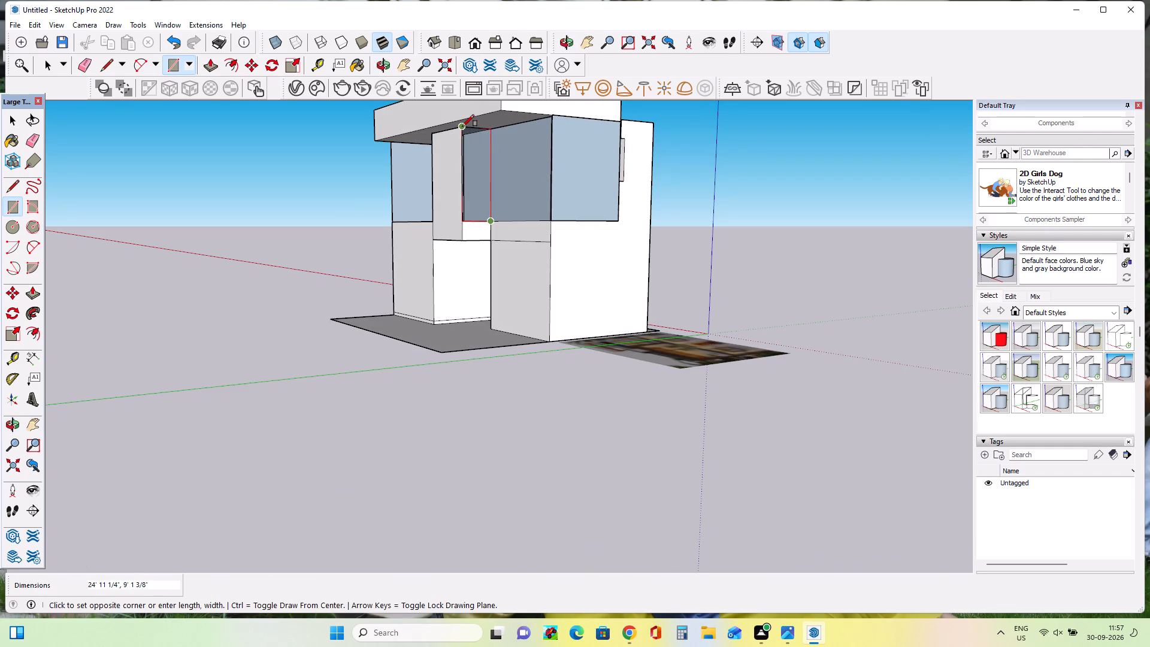
{"action": "left_click", "coordinate": [461, 126]}
Erase the seam line across the side face of the projecting upper rear block.
{"action": "middle_click_drag", "start_coordinate": [502, 211], "coordinate": [623, 295]}
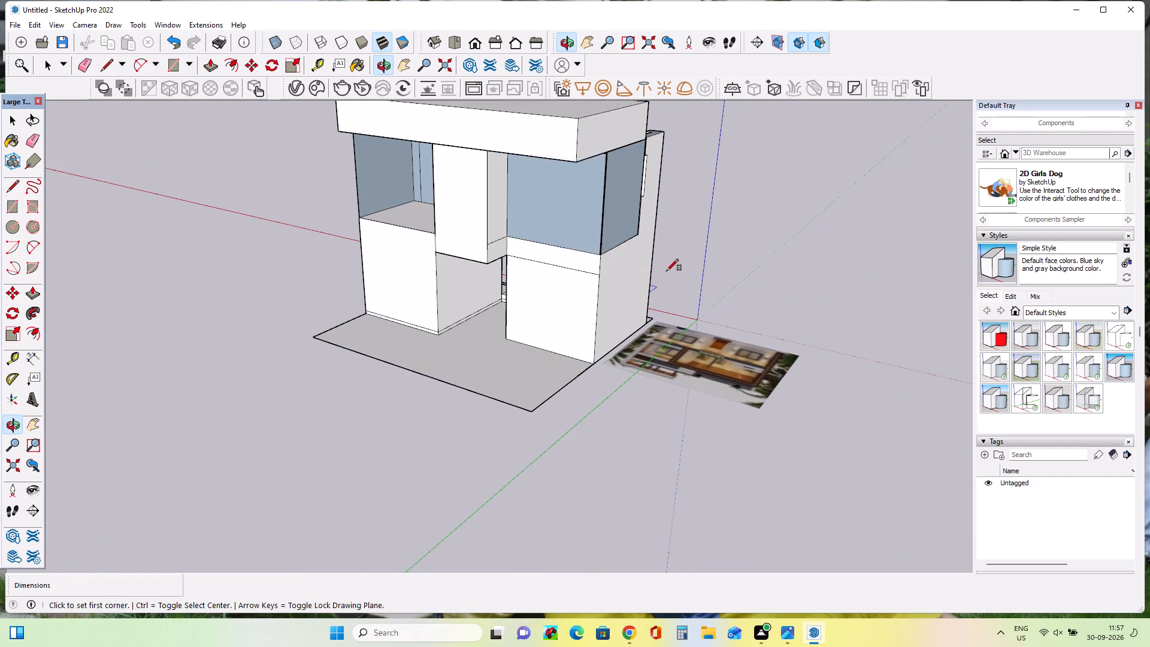
{"action": "middle_click_drag", "start_coordinate": [476, 319], "coordinate": [553, 358]}
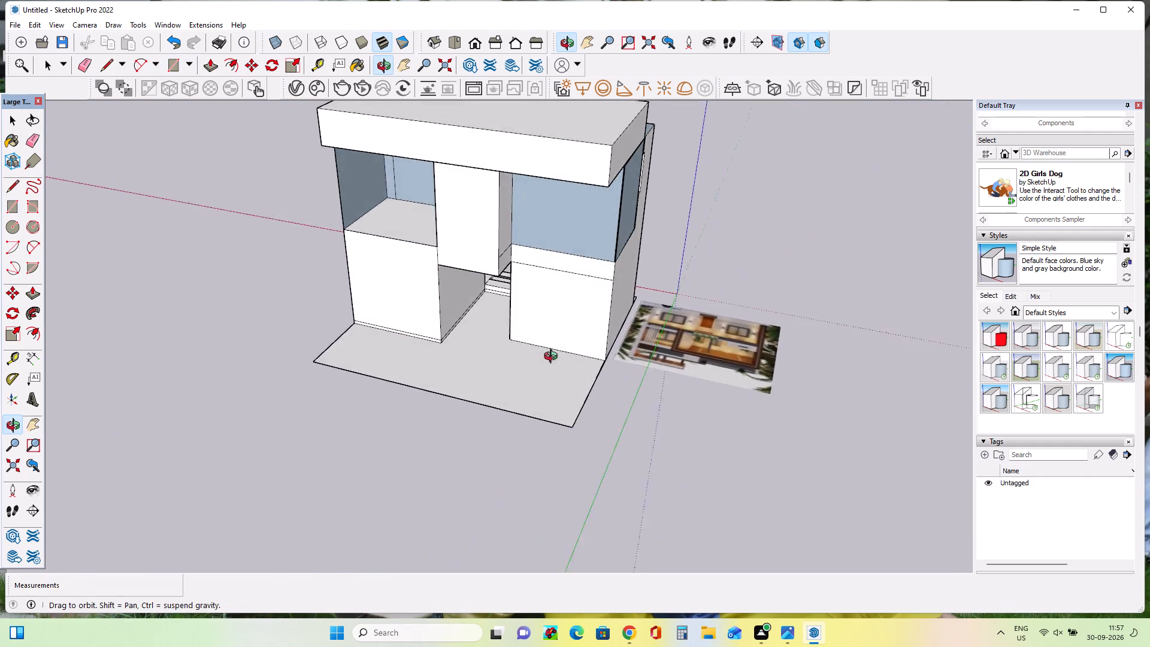
{"action": "middle_click_drag", "start_coordinate": [553, 358], "coordinate": [594, 333]}
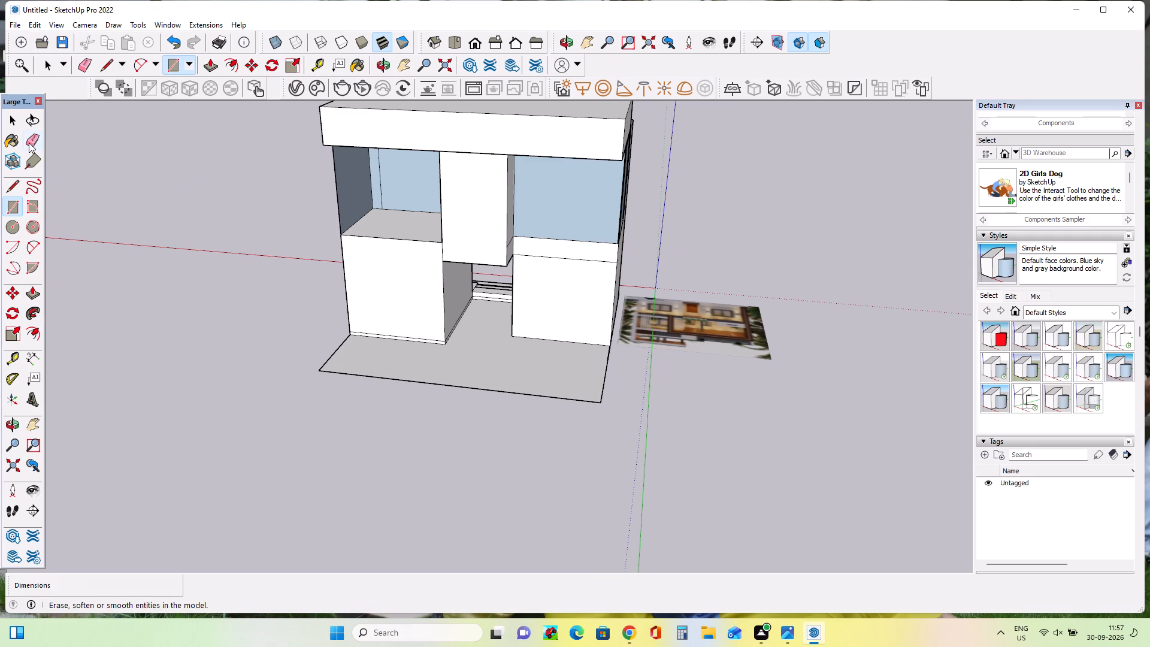
{"action": "left_click", "coordinate": [29, 143]}
{"action": "middle_click_drag", "start_coordinate": [548, 265], "coordinate": [362, 304]}
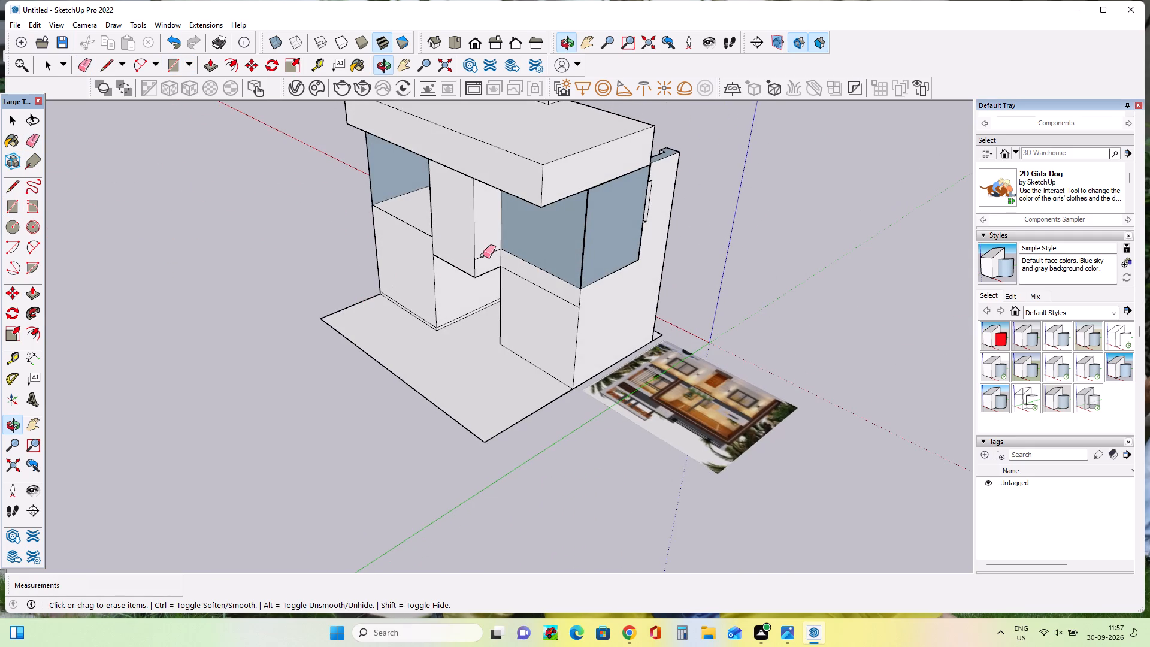
{"action": "left_click", "coordinate": [486, 255]}
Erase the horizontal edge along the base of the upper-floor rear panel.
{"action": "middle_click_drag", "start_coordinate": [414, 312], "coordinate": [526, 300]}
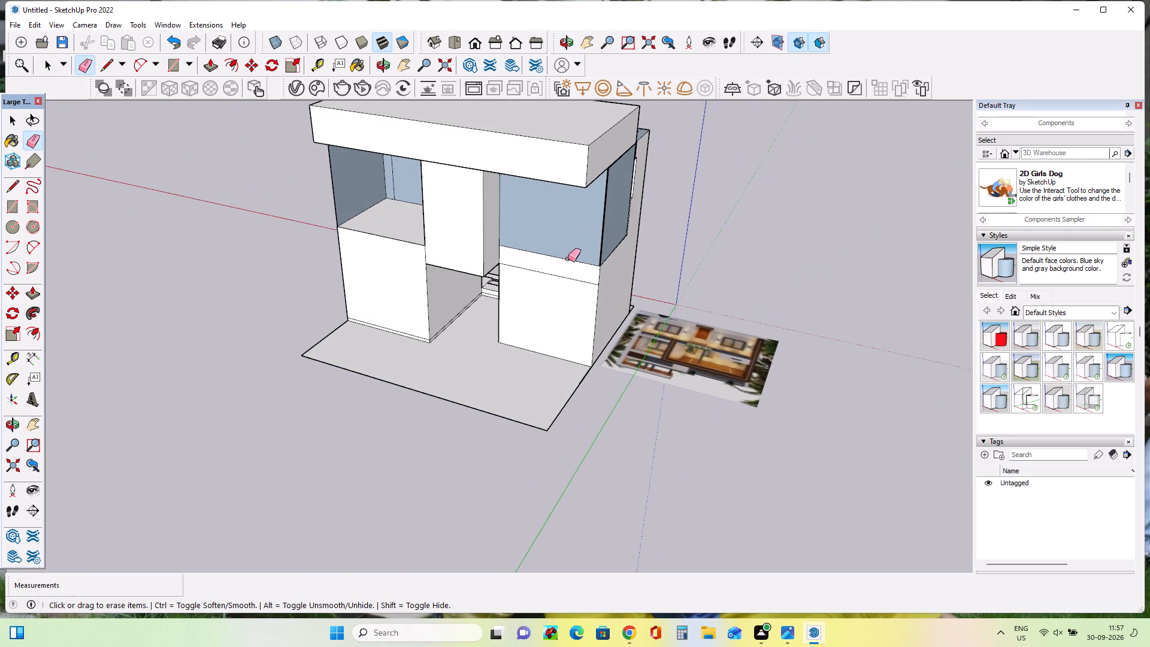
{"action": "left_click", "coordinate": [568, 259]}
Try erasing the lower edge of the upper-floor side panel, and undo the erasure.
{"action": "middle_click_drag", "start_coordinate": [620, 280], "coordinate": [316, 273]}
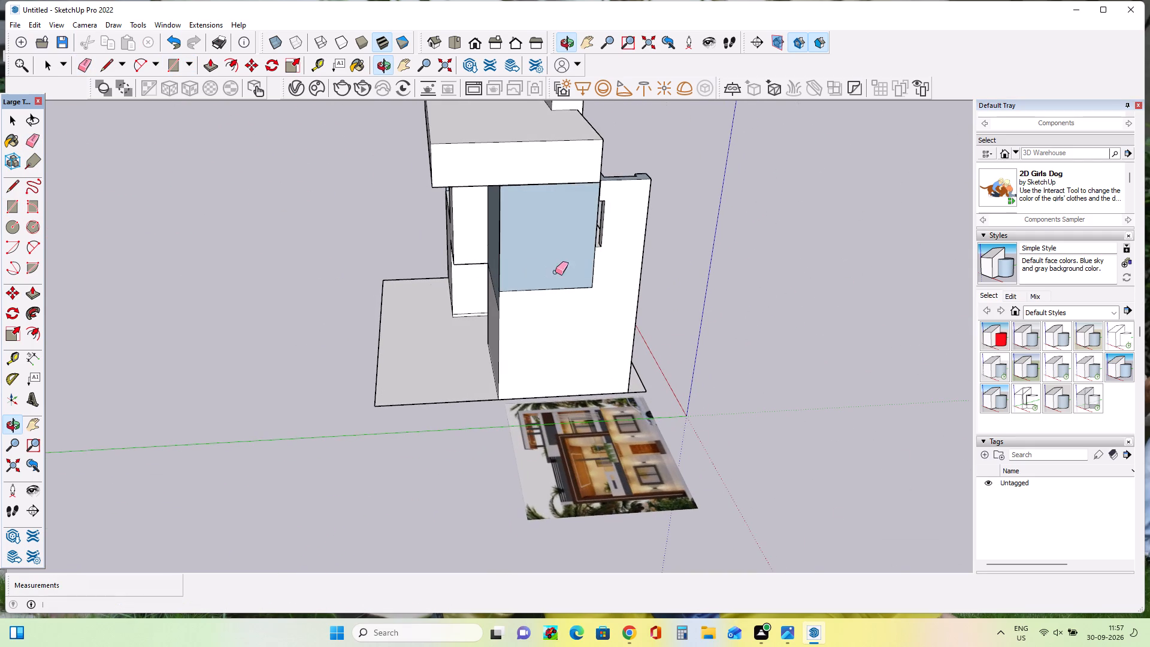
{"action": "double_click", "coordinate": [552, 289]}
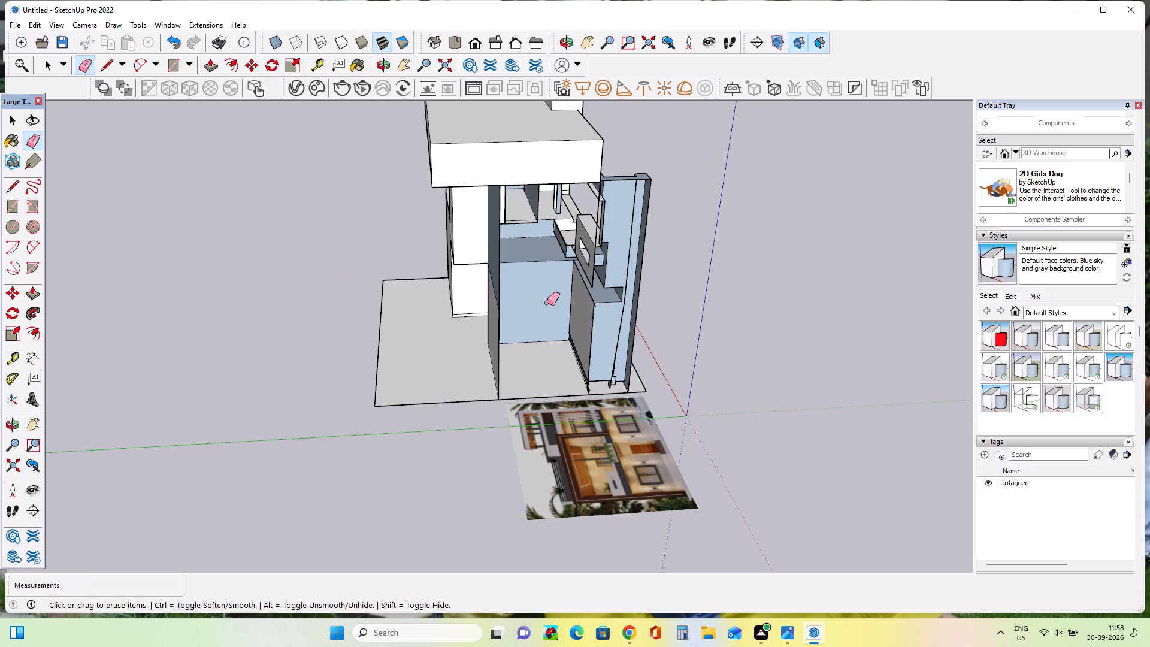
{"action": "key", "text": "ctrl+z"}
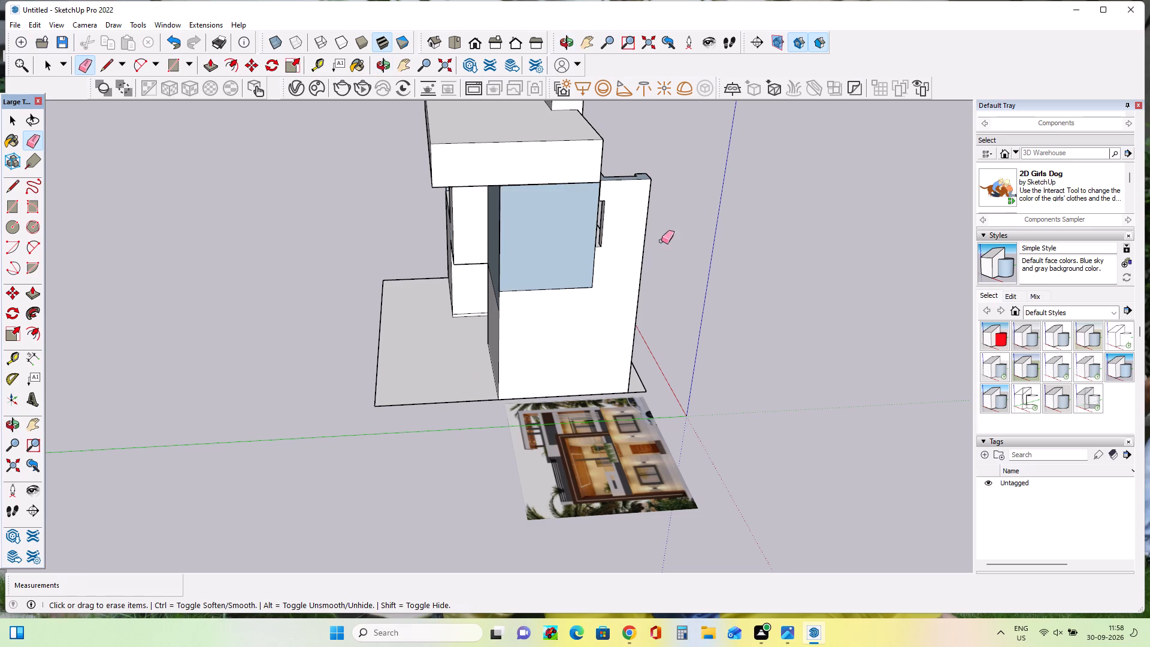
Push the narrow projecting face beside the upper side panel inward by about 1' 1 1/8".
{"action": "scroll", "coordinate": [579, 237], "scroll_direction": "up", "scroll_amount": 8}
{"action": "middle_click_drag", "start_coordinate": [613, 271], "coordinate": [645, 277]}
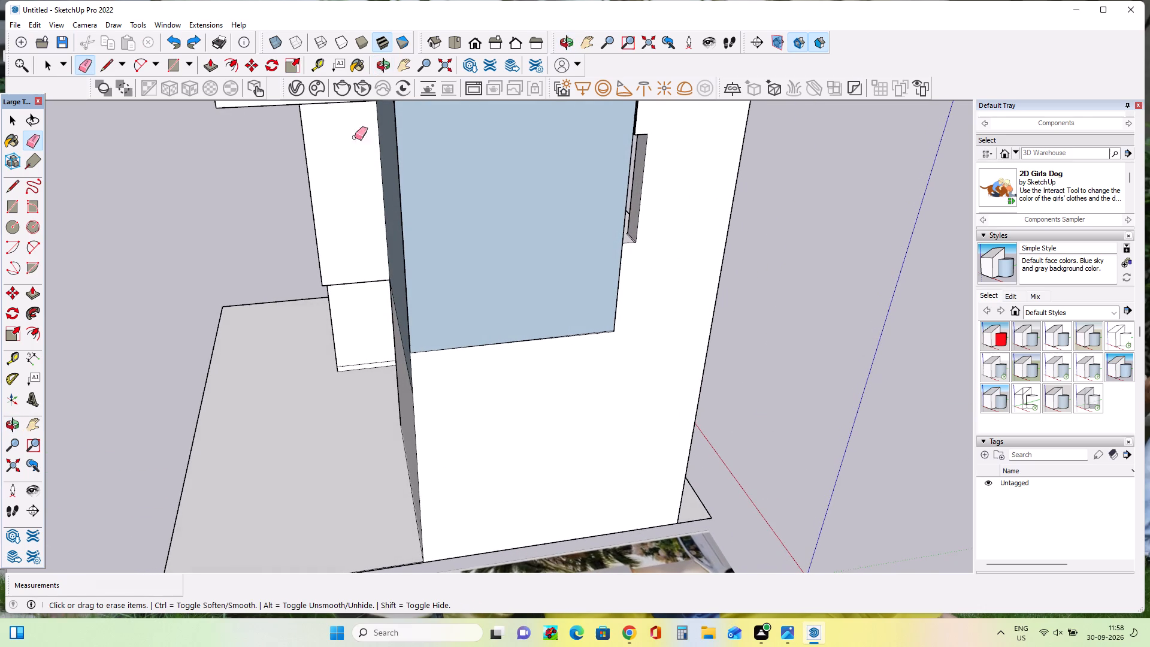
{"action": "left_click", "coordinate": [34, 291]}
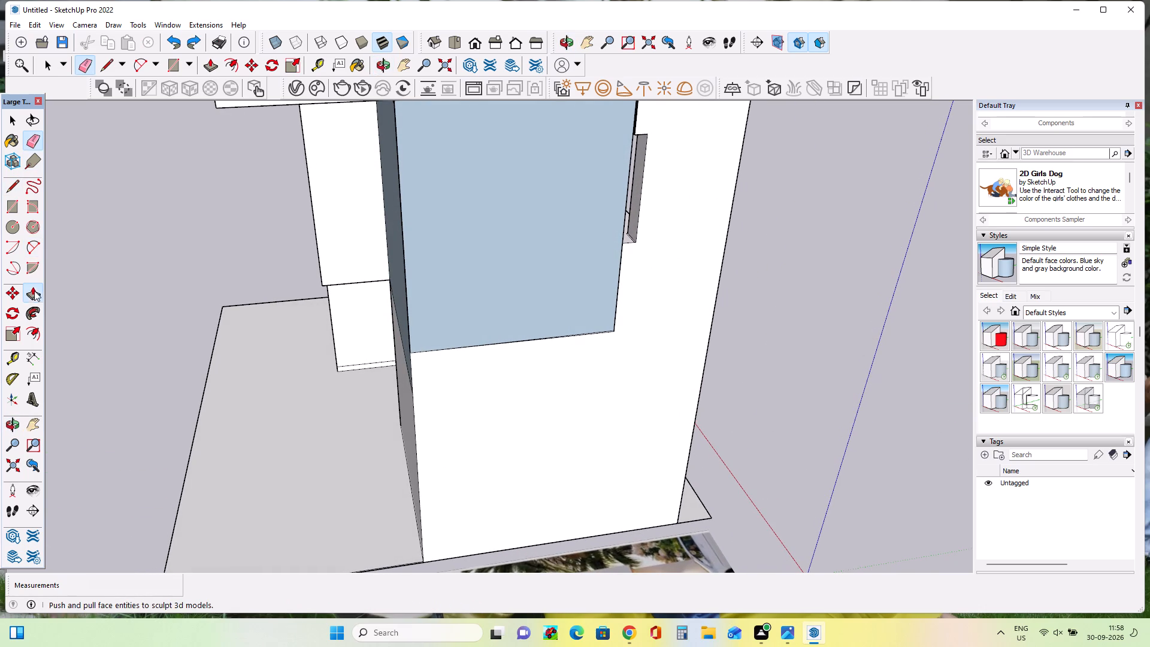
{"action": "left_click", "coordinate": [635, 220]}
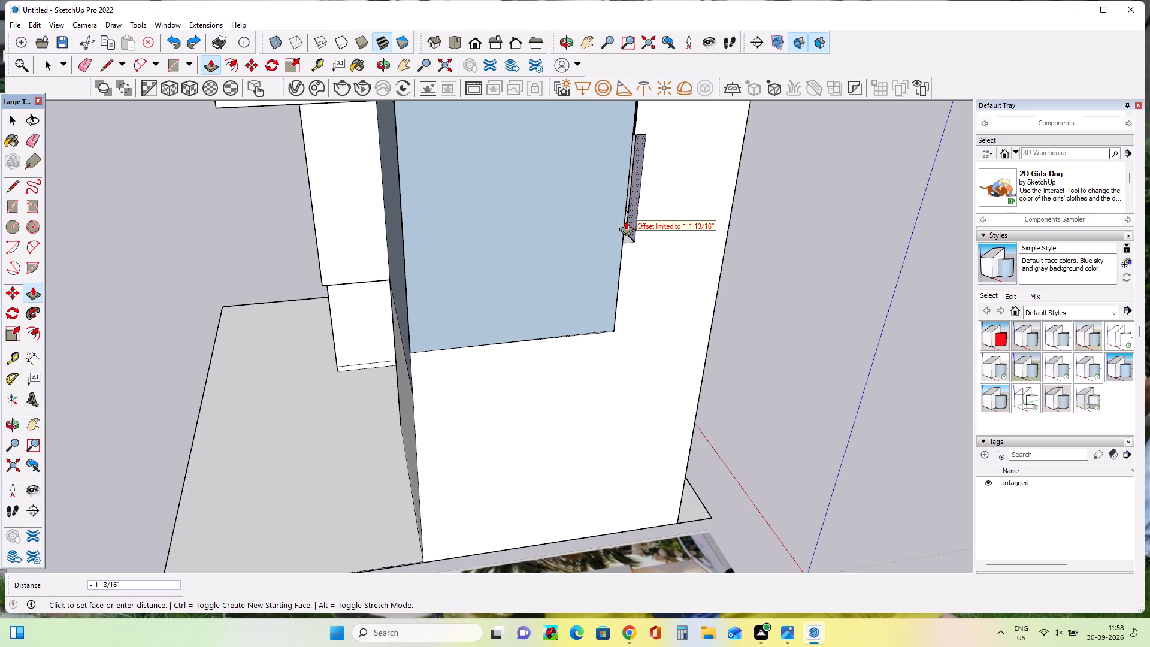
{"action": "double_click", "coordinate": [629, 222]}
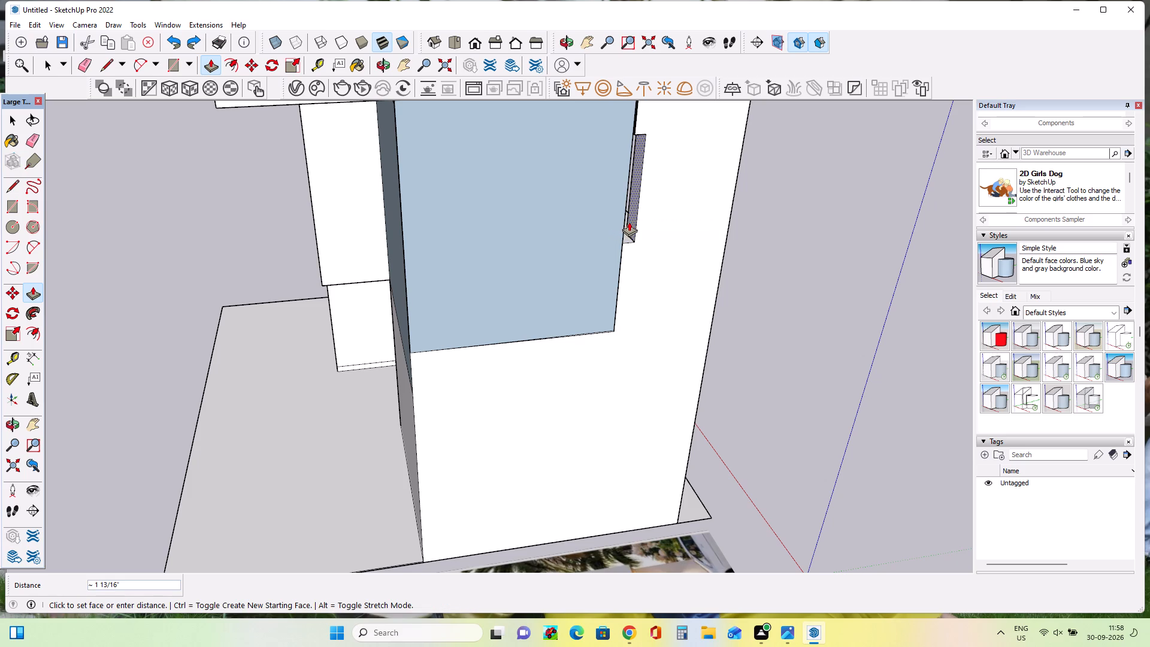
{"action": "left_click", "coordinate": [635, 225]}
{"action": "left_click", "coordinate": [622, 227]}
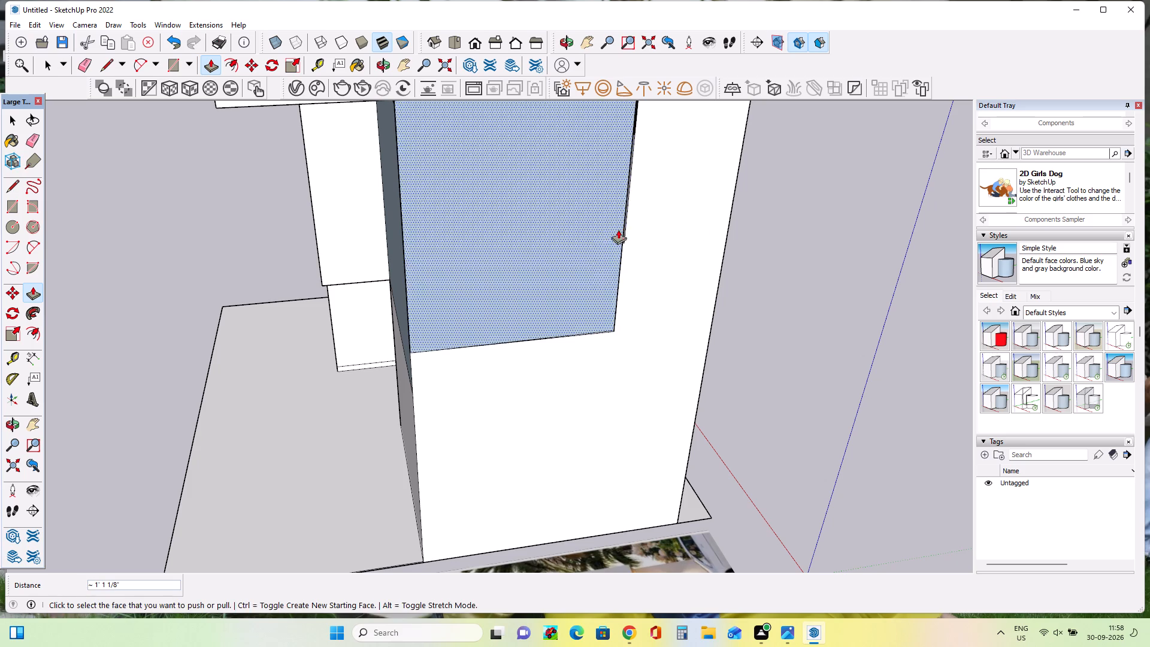
Inspect the front upper floor from several angles, looking at the floor area behind the parapet and balcony.
{"action": "middle_click_drag", "start_coordinate": [583, 317], "coordinate": [84, 282]}
{"action": "scroll", "coordinate": [411, 229], "scroll_direction": "down", "scroll_amount": 1}
{"action": "middle_click_drag", "start_coordinate": [395, 225], "coordinate": [296, 315]}
{"action": "scroll", "coordinate": [362, 286], "scroll_direction": "down", "scroll_amount": 5}
{"action": "middle_click_drag", "start_coordinate": [362, 286], "coordinate": [585, 268]}
{"action": "scroll", "coordinate": [423, 270], "scroll_direction": "up", "scroll_amount": 2}
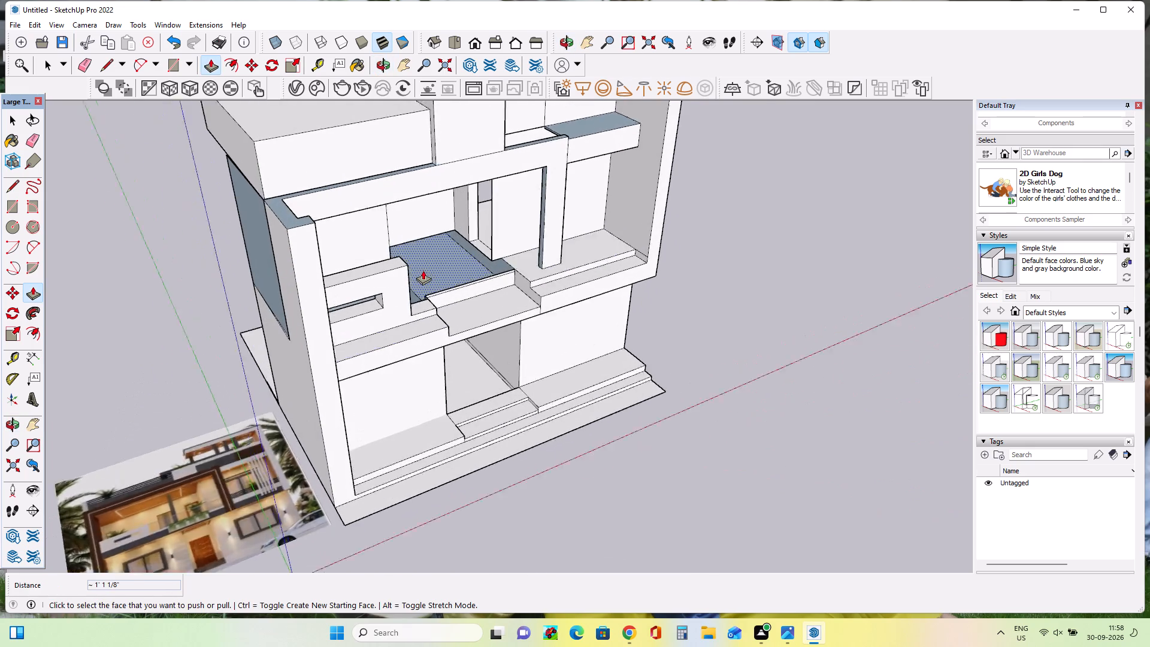
{"action": "scroll", "coordinate": [423, 270], "scroll_direction": "up", "scroll_amount": 5}
{"action": "scroll", "coordinate": [430, 294], "scroll_direction": "down", "scroll_amount": 1}
{"action": "middle_click_drag", "start_coordinate": [430, 295], "coordinate": [236, 227]}
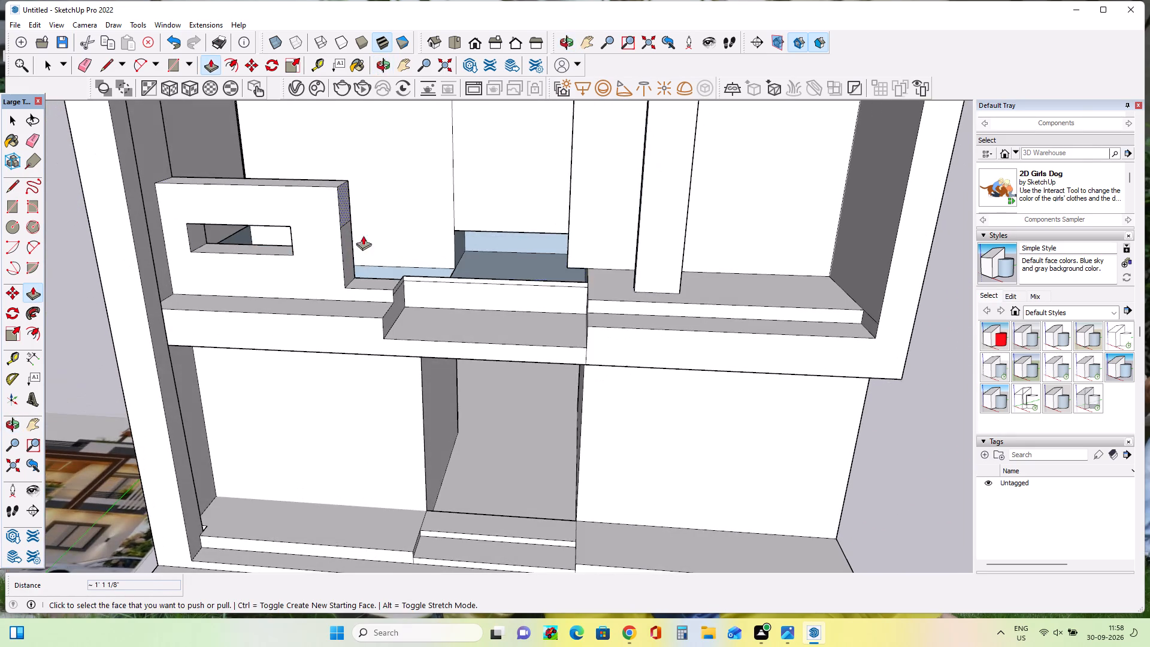
{"action": "scroll", "coordinate": [467, 297], "scroll_direction": "up", "scroll_amount": 1}
{"action": "middle_click_drag", "start_coordinate": [471, 295], "coordinate": [491, 256]}
{"action": "scroll", "coordinate": [491, 262], "scroll_direction": "down", "scroll_amount": 4}
{"action": "middle_click_drag", "start_coordinate": [491, 262], "coordinate": [538, 386]}
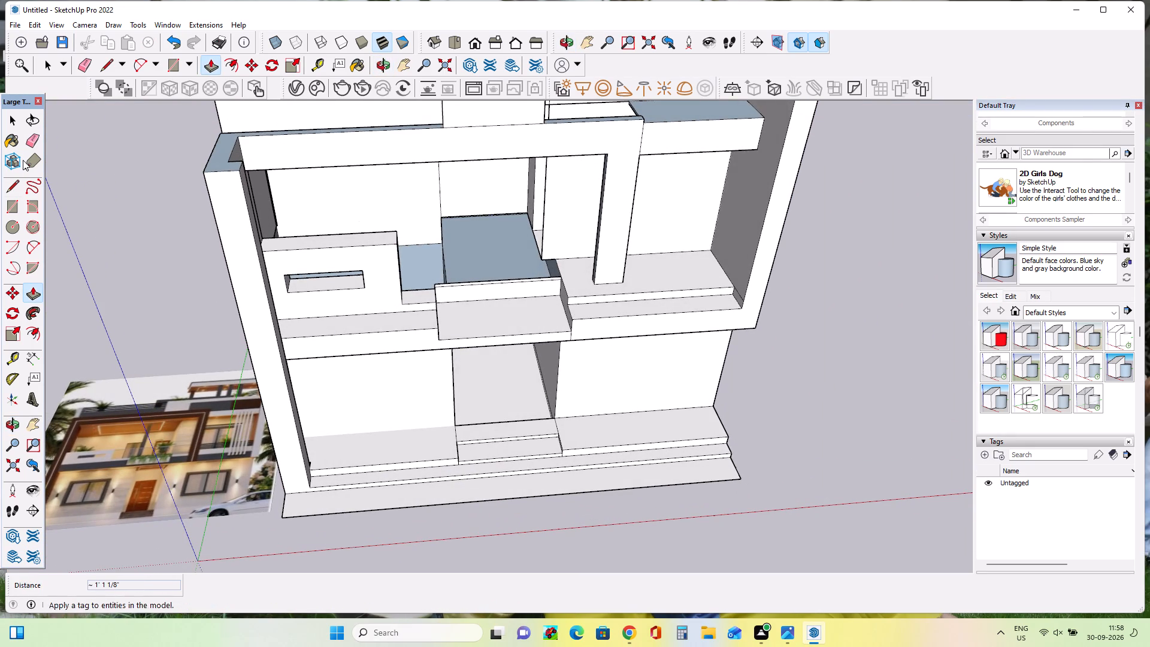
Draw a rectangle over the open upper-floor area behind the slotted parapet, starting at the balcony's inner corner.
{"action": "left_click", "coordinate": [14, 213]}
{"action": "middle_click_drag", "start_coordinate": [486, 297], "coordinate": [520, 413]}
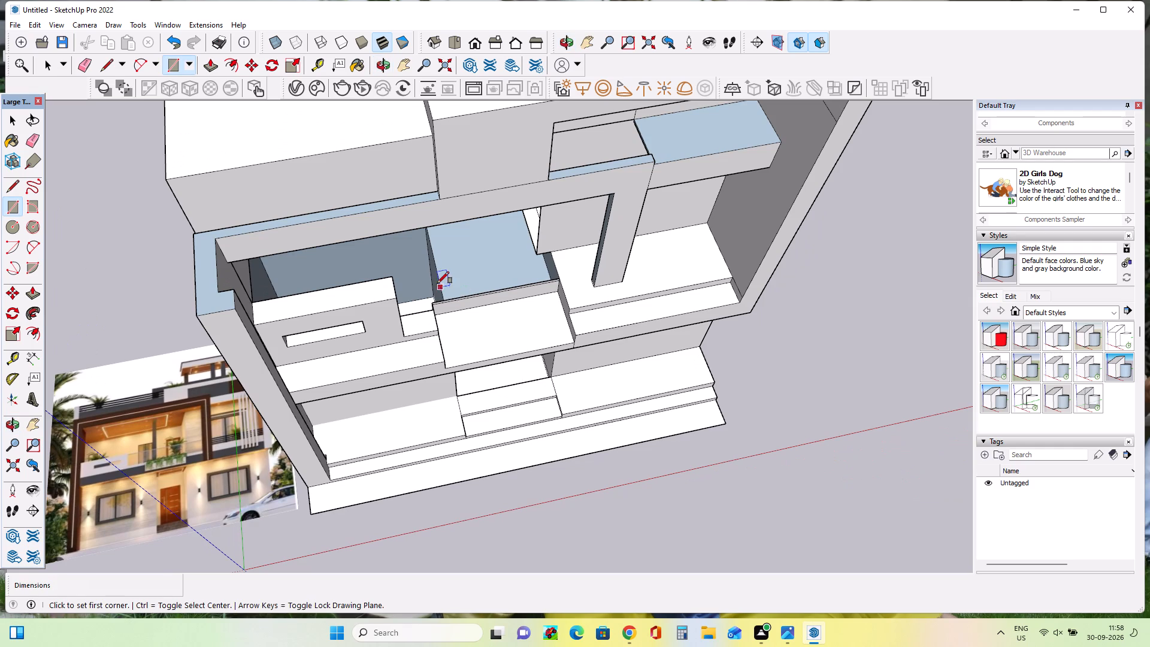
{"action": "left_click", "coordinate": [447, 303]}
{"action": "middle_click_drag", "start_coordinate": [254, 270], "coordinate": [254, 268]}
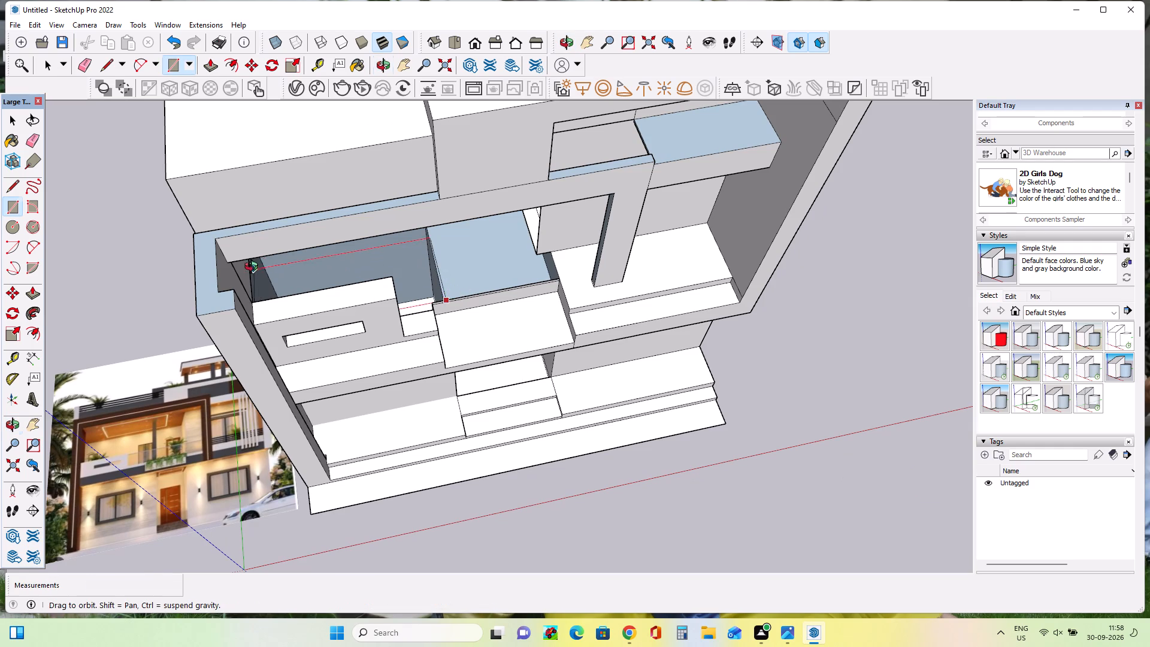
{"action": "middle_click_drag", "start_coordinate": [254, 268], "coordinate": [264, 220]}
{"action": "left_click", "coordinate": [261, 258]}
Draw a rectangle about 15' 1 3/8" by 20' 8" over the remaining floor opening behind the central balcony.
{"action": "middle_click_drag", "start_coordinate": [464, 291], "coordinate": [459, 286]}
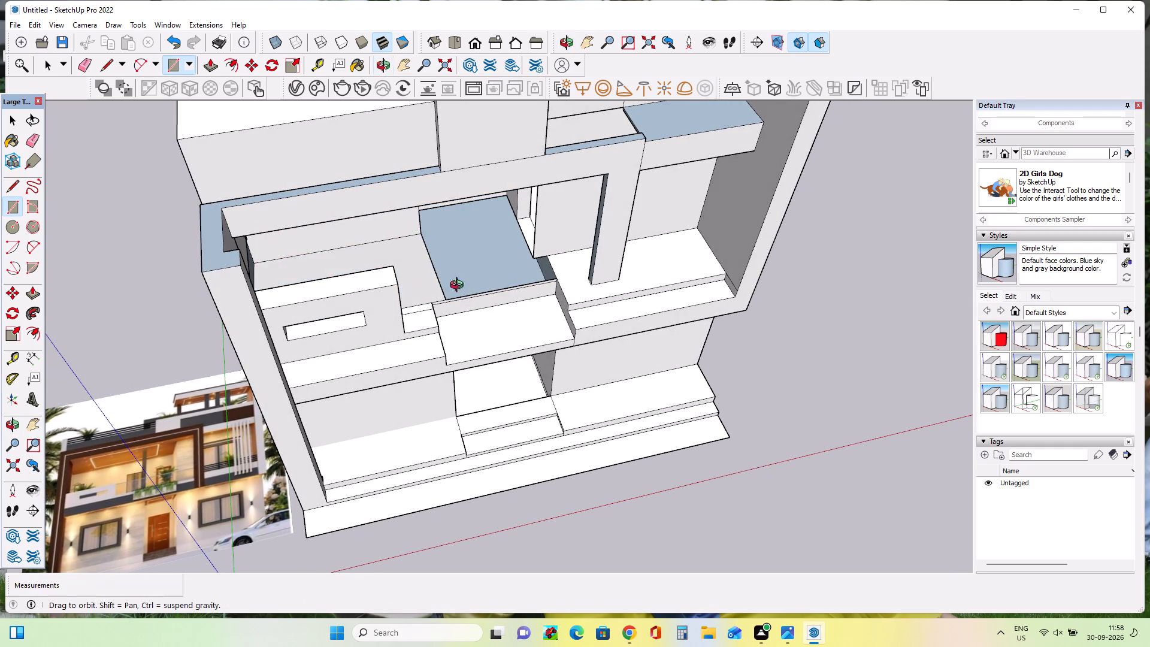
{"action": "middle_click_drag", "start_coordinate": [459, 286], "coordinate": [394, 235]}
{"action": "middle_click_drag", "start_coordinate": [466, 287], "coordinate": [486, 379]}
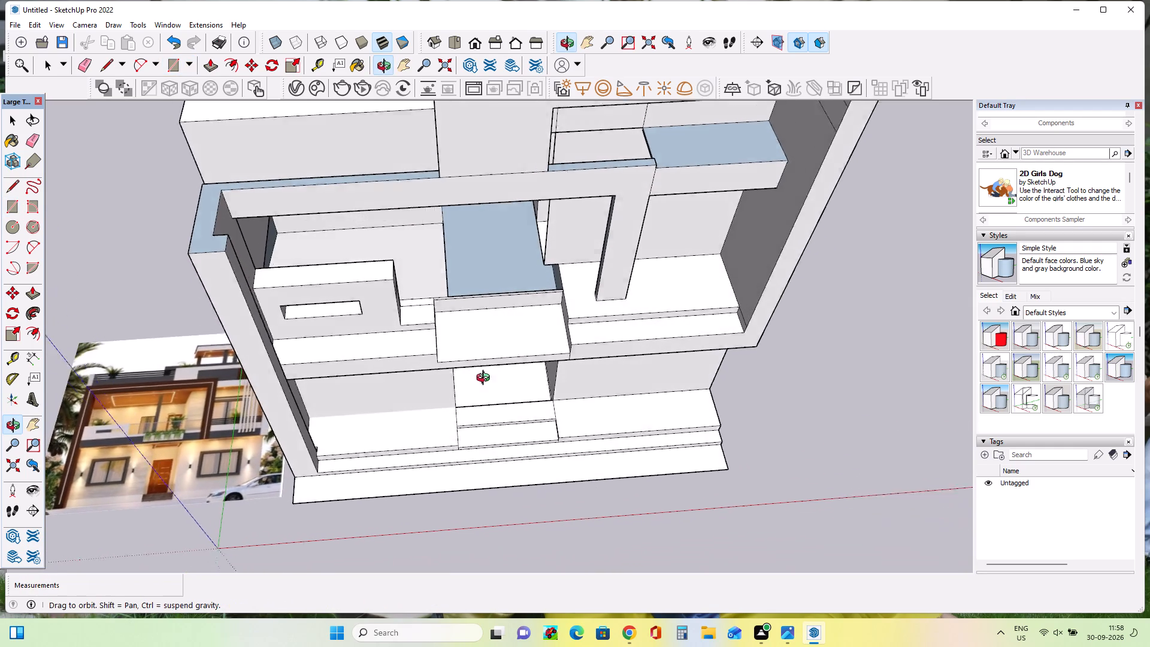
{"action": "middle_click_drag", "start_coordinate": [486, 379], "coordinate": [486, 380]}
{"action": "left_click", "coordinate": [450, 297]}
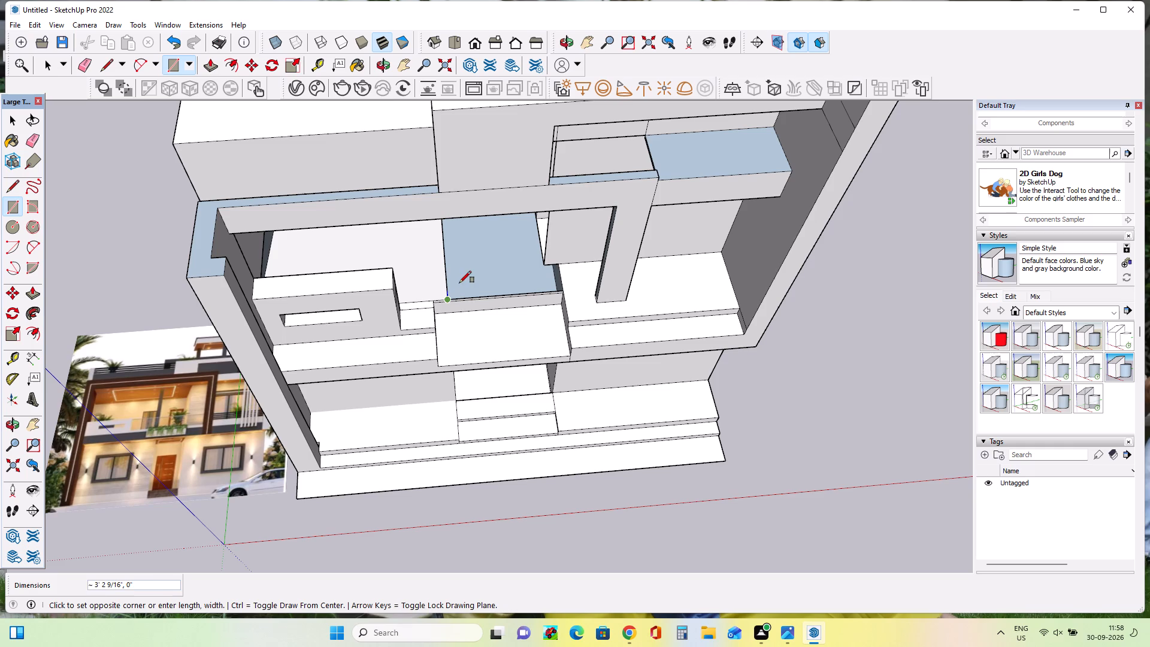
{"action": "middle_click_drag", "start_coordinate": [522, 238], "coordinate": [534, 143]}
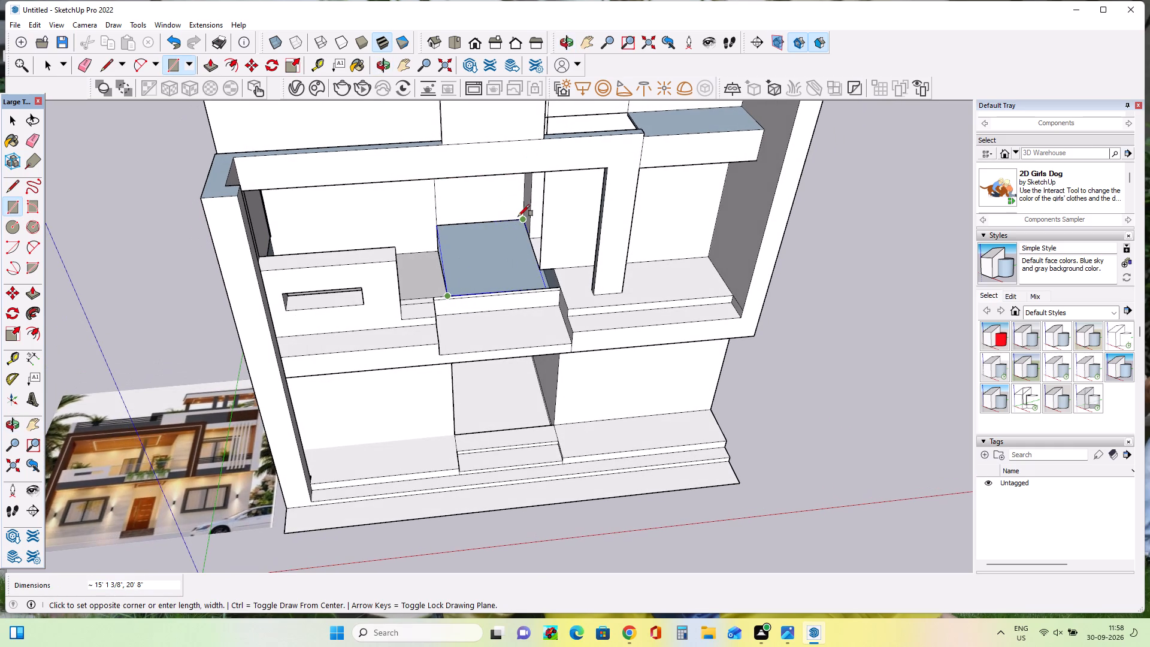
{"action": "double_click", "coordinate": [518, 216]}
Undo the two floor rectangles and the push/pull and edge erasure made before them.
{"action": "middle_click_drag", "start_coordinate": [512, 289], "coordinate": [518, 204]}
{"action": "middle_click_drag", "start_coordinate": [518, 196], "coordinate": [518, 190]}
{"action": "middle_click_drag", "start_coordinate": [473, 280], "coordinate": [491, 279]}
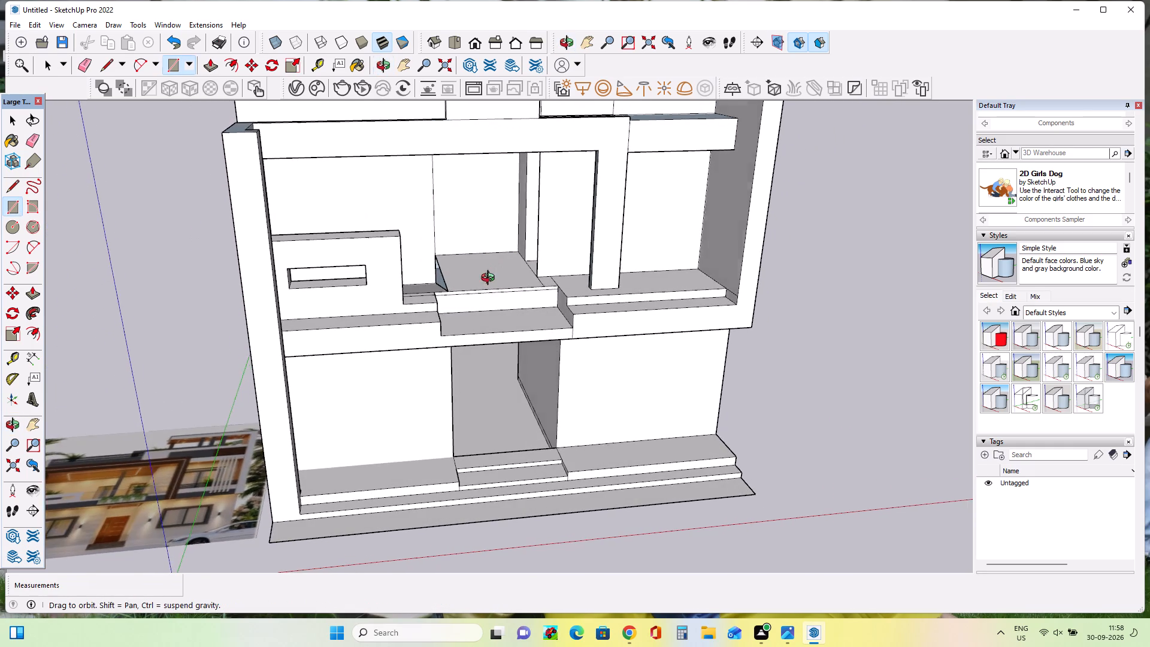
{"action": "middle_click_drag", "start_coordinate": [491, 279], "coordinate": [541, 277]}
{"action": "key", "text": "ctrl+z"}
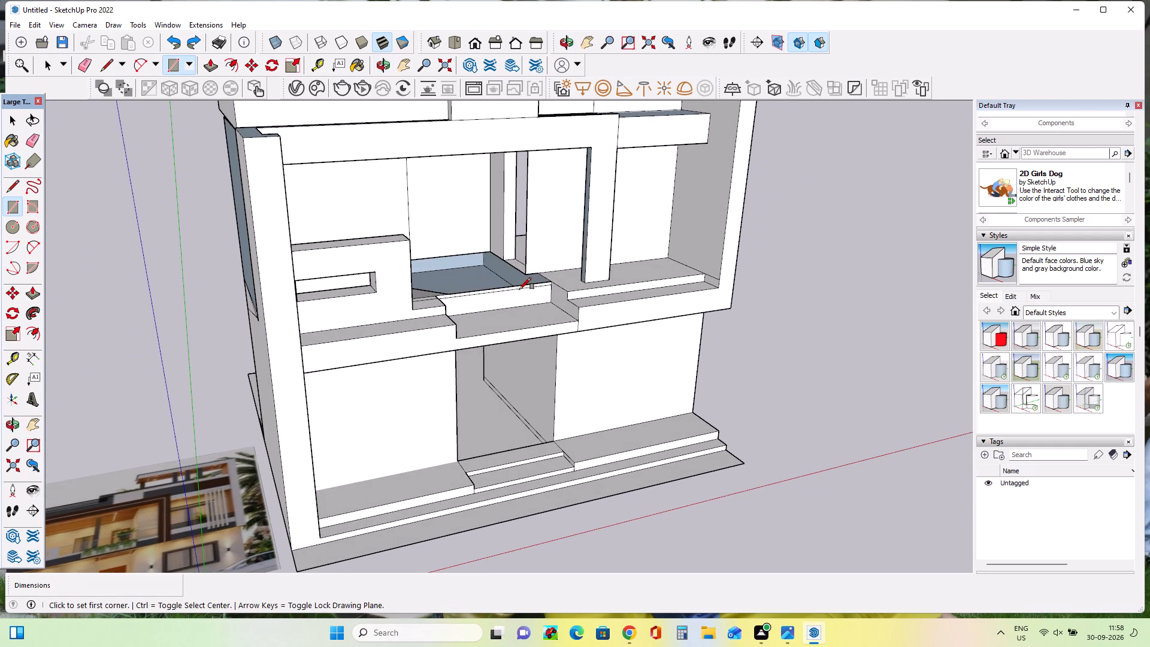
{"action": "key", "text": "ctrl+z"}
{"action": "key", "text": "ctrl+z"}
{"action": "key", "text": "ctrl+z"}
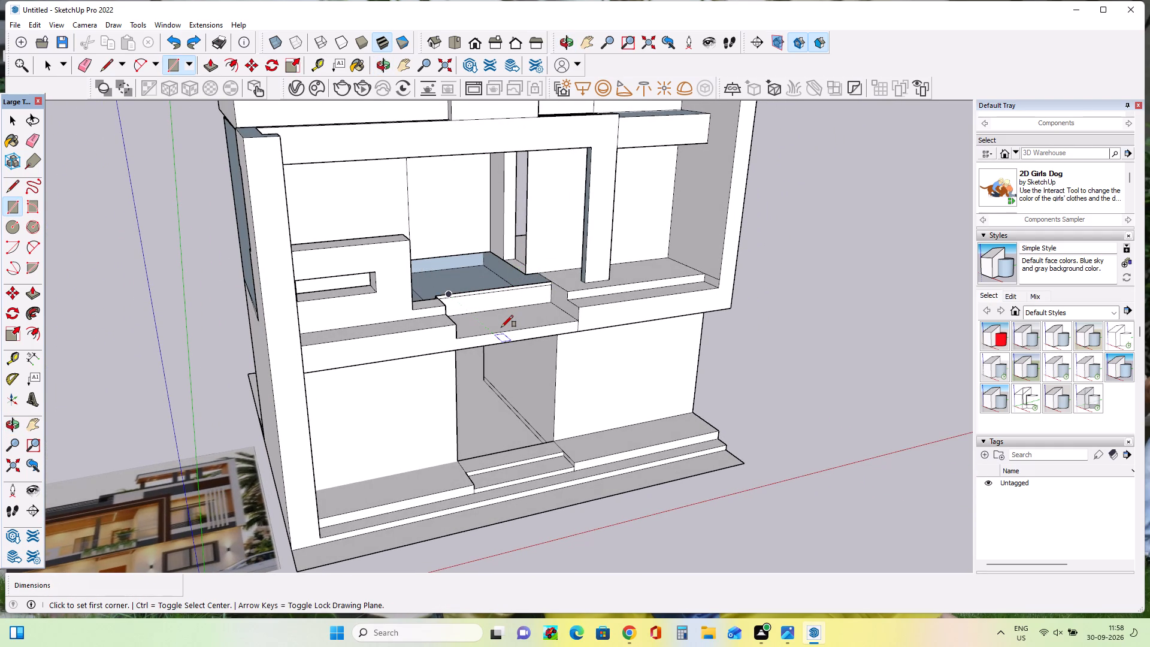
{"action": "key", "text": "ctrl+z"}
Inspect the upper floor, side panel and rear walls from the front, side and back of the house.
{"action": "middle_click_drag", "start_coordinate": [355, 342], "coordinate": [428, 332]}
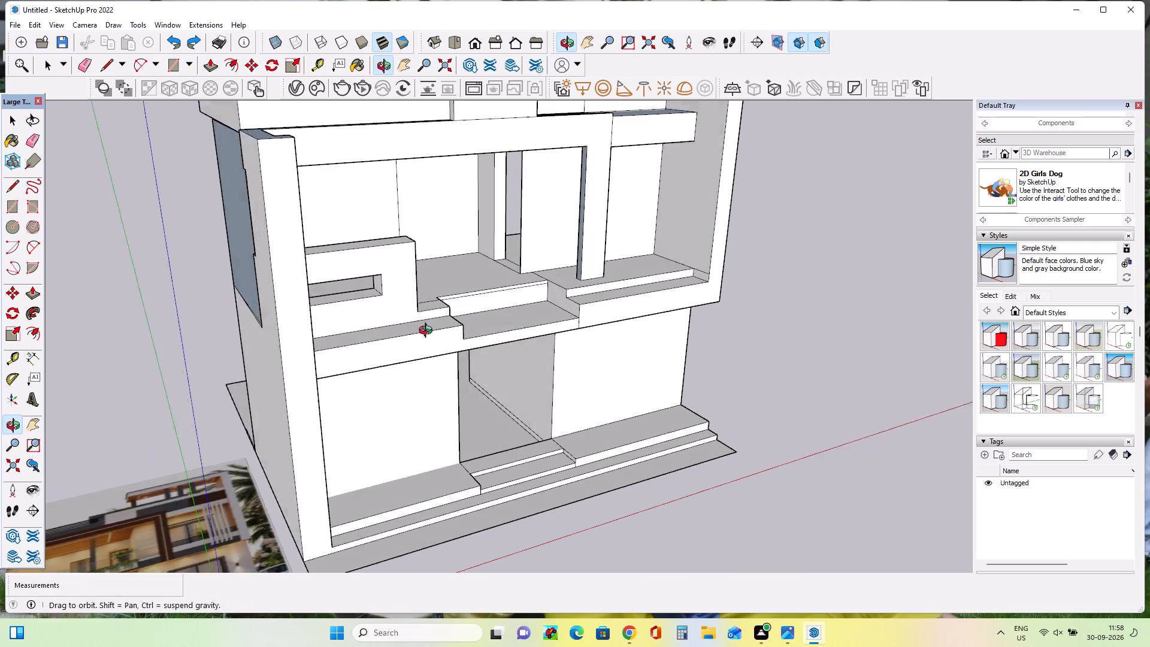
{"action": "middle_click_drag", "start_coordinate": [428, 332], "coordinate": [722, 275]}
{"action": "middle_click_drag", "start_coordinate": [350, 347], "coordinate": [708, 328]}
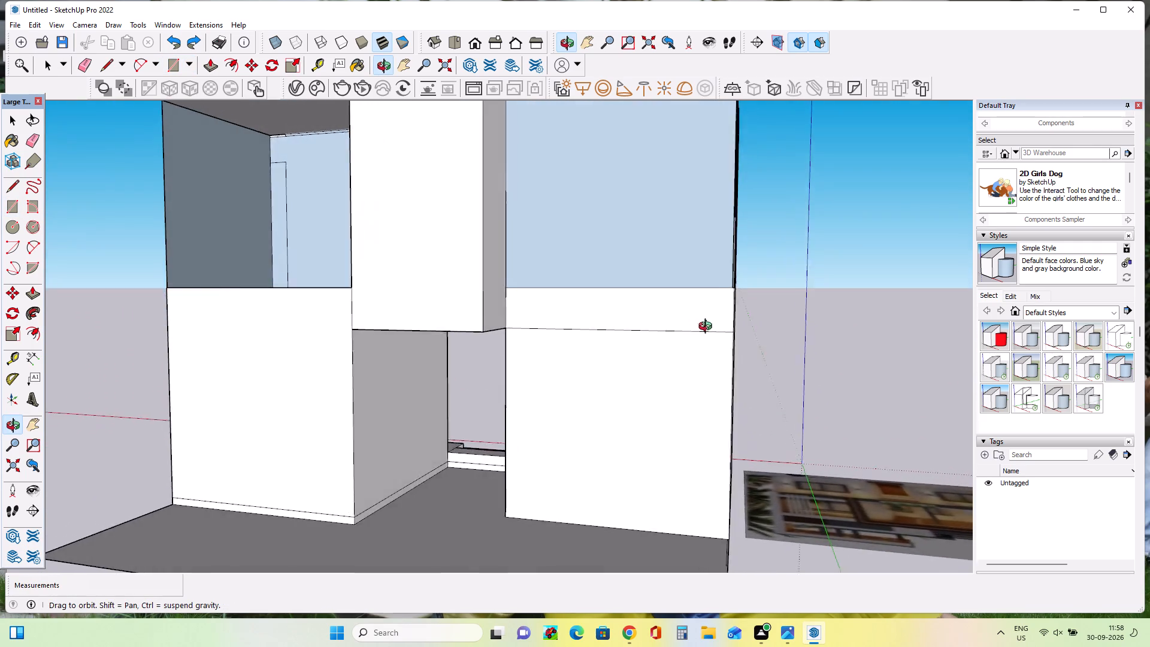
{"action": "middle_click_drag", "start_coordinate": [708, 328], "coordinate": [107, 348]}
{"action": "middle_click_drag", "start_coordinate": [477, 272], "coordinate": [261, 371]}
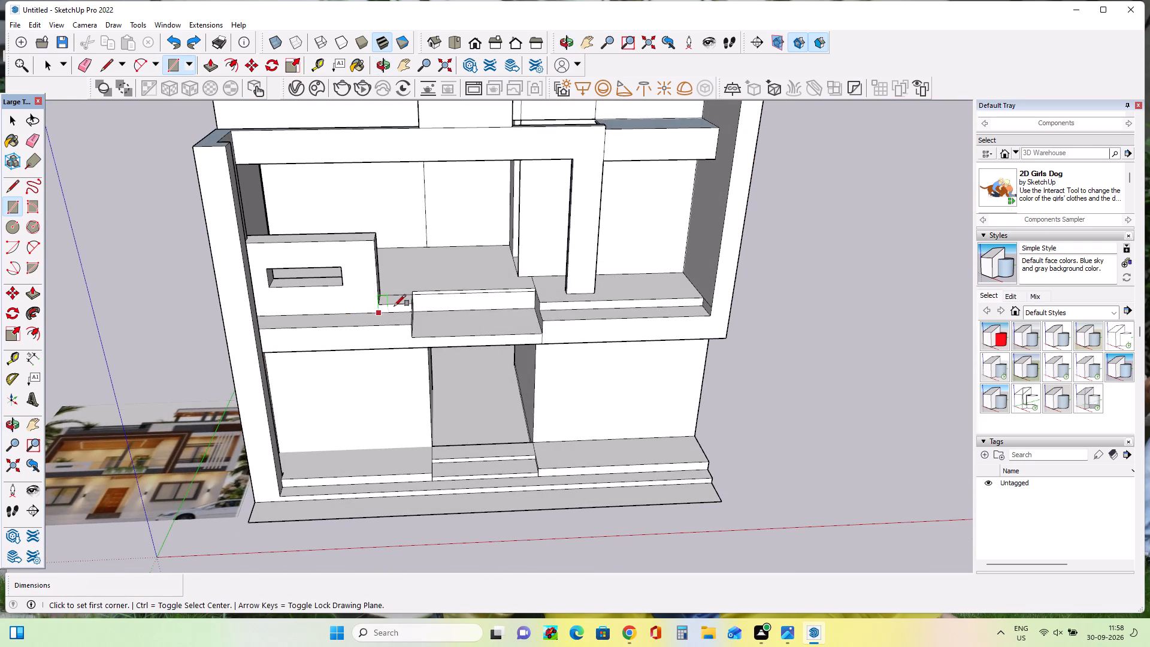
{"action": "middle_click_drag", "start_coordinate": [398, 303], "coordinate": [416, 266]}
{"action": "scroll", "coordinate": [432, 298], "scroll_direction": "down", "scroll_amount": 4}
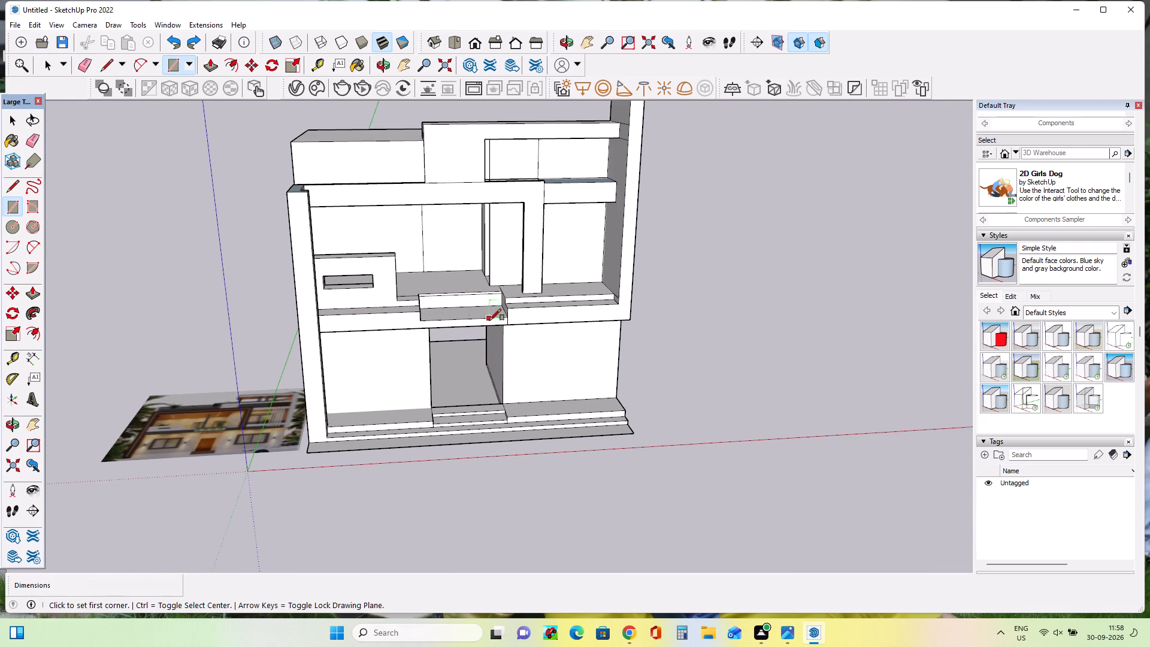
{"action": "middle_click_drag", "start_coordinate": [511, 183], "coordinate": [593, 223]}
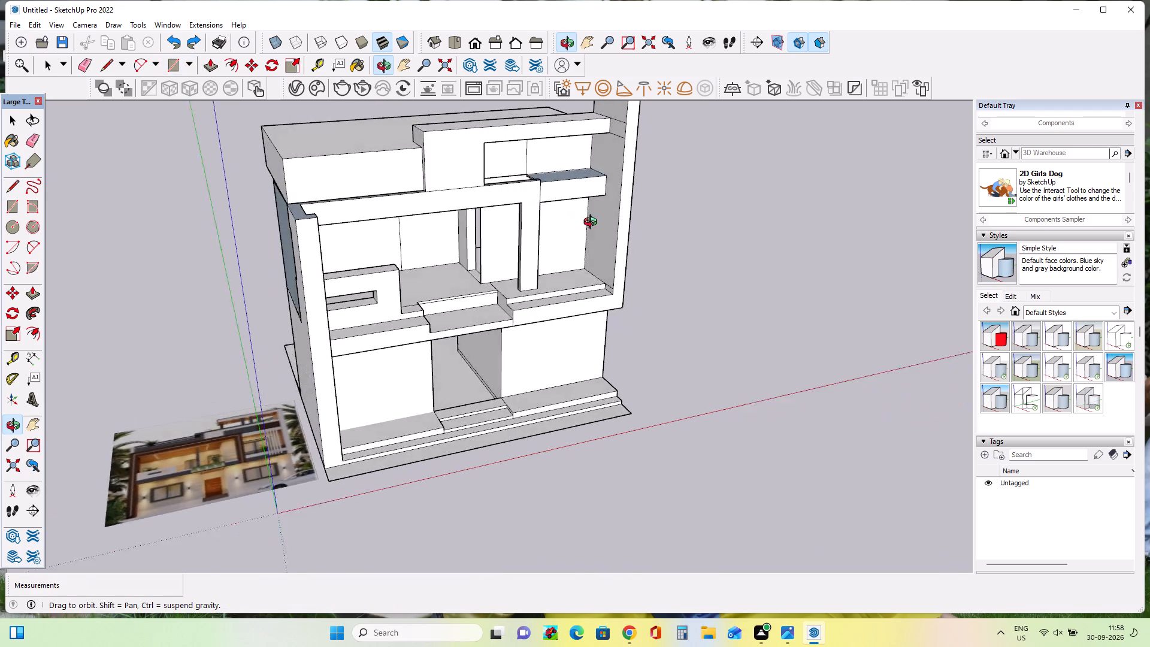
{"action": "middle_click_drag", "start_coordinate": [593, 223], "coordinate": [593, 225]}
{"action": "scroll", "coordinate": [593, 226], "scroll_direction": "down", "scroll_amount": 3}
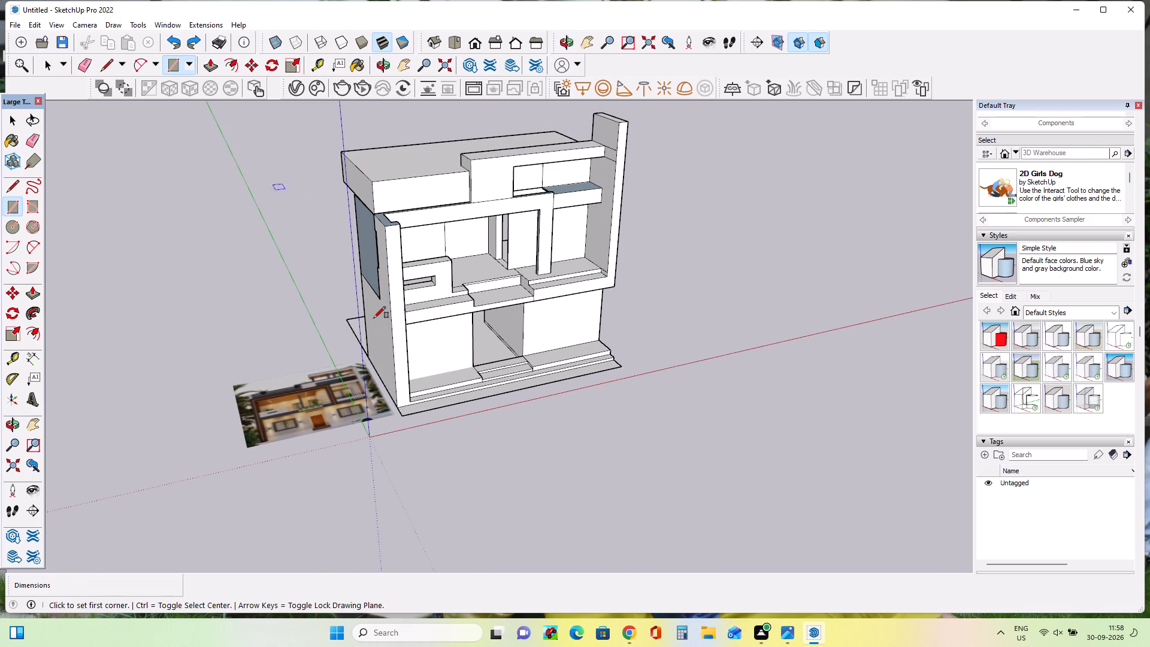
Erase the two leftover seam lines across the inner face of the tall end column, beside the upper roof band.
{"action": "double_click", "coordinate": [35, 422]}
{"action": "left_click_drag", "start_coordinate": [461, 389], "coordinate": [450, 452]}
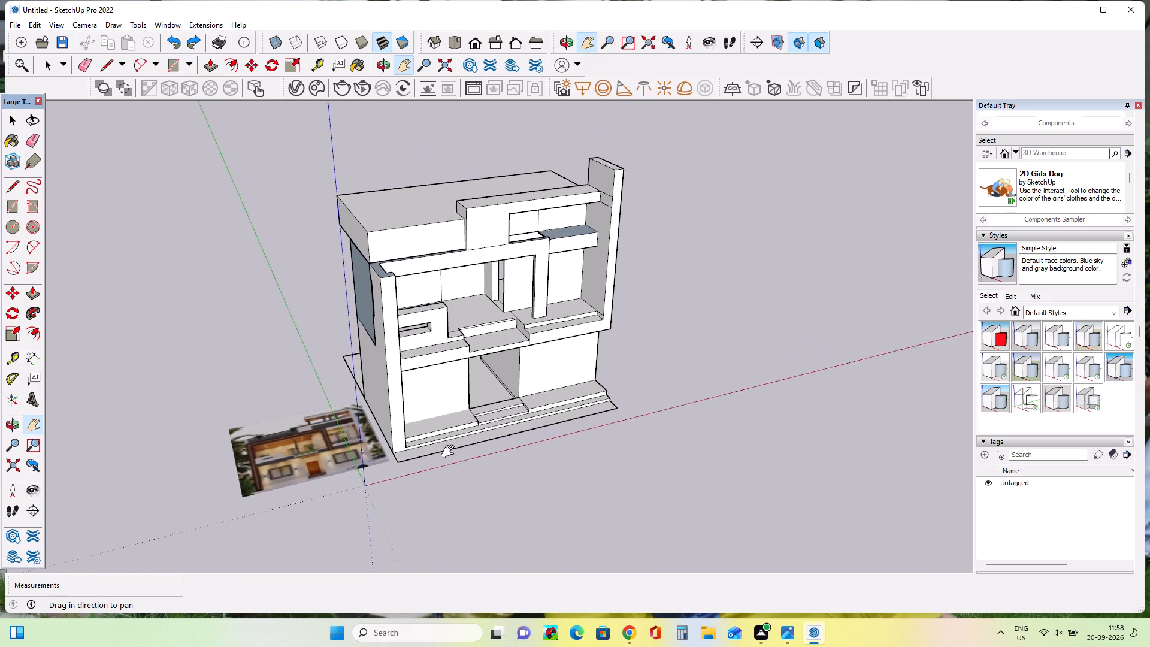
{"action": "left_click_drag", "start_coordinate": [450, 452], "coordinate": [431, 496]}
{"action": "left_click", "coordinate": [431, 497]}
{"action": "scroll", "coordinate": [618, 401], "scroll_direction": "up", "scroll_amount": 6}
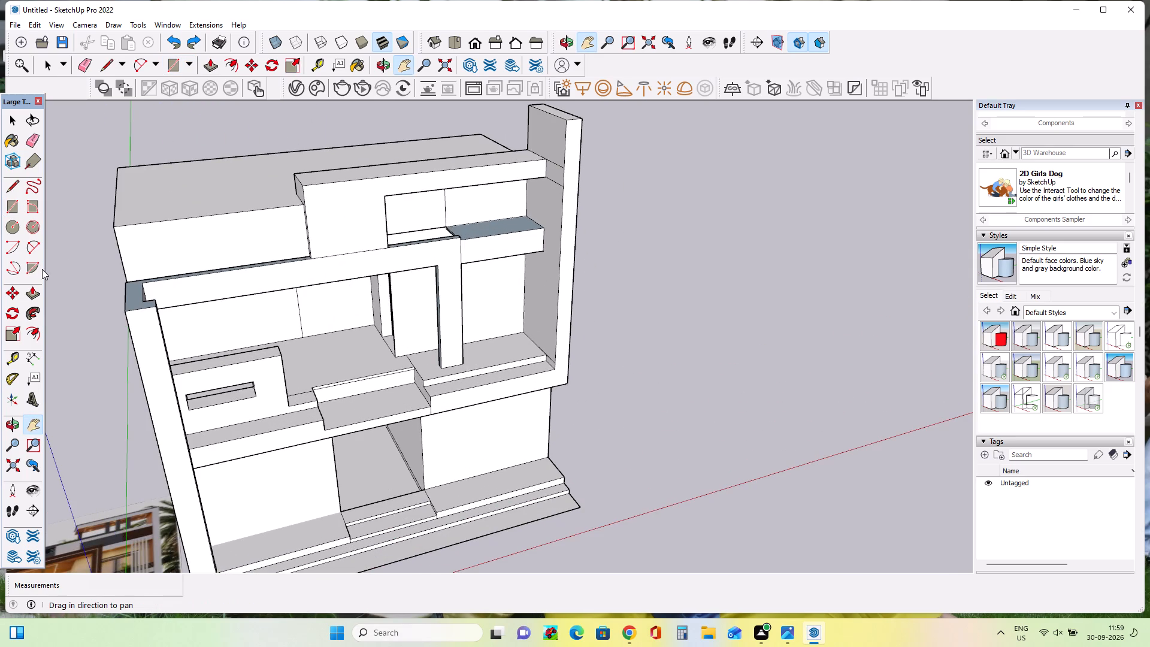
{"action": "left_click", "coordinate": [35, 144]}
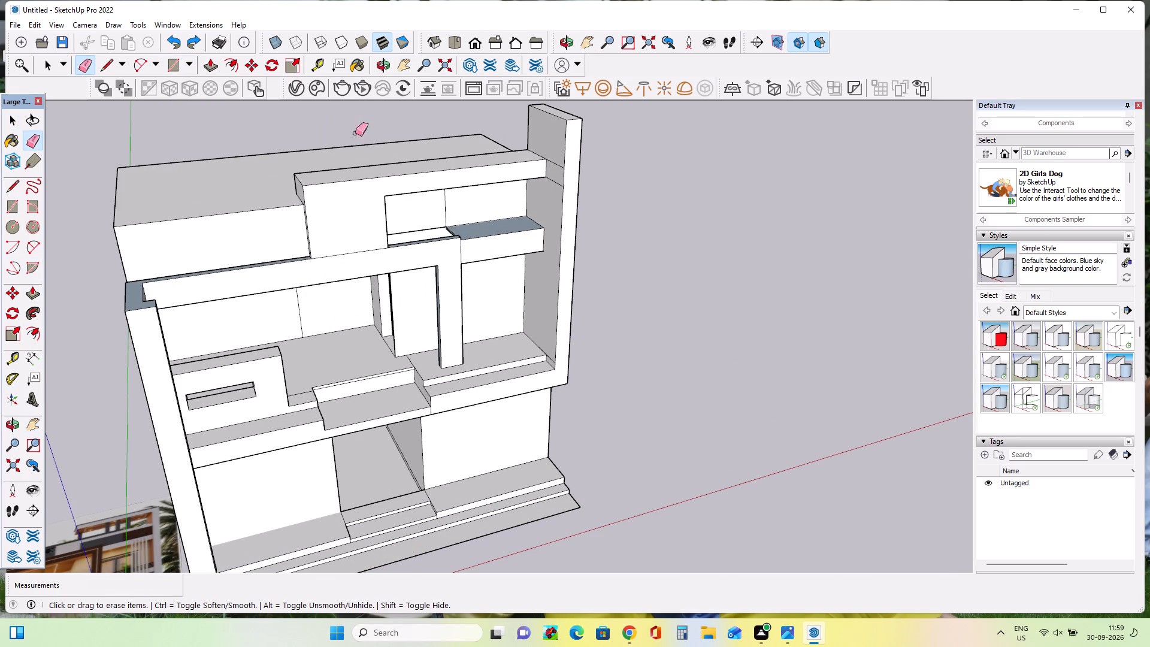
{"action": "left_click", "coordinate": [560, 164]}
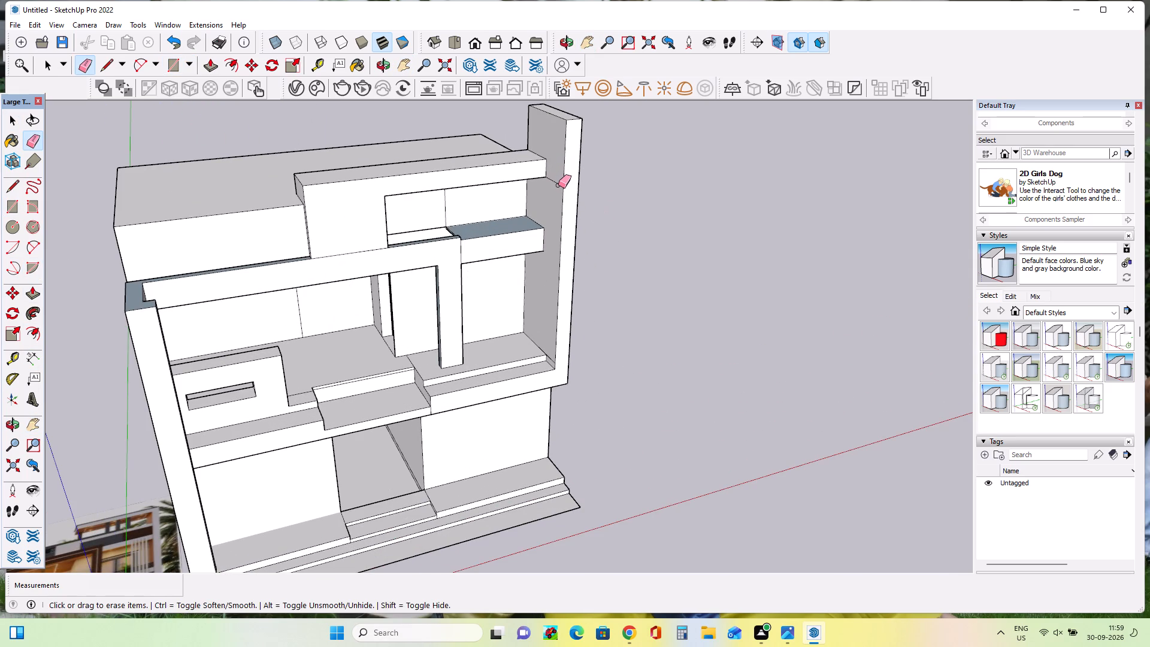
{"action": "left_click", "coordinate": [559, 185]}
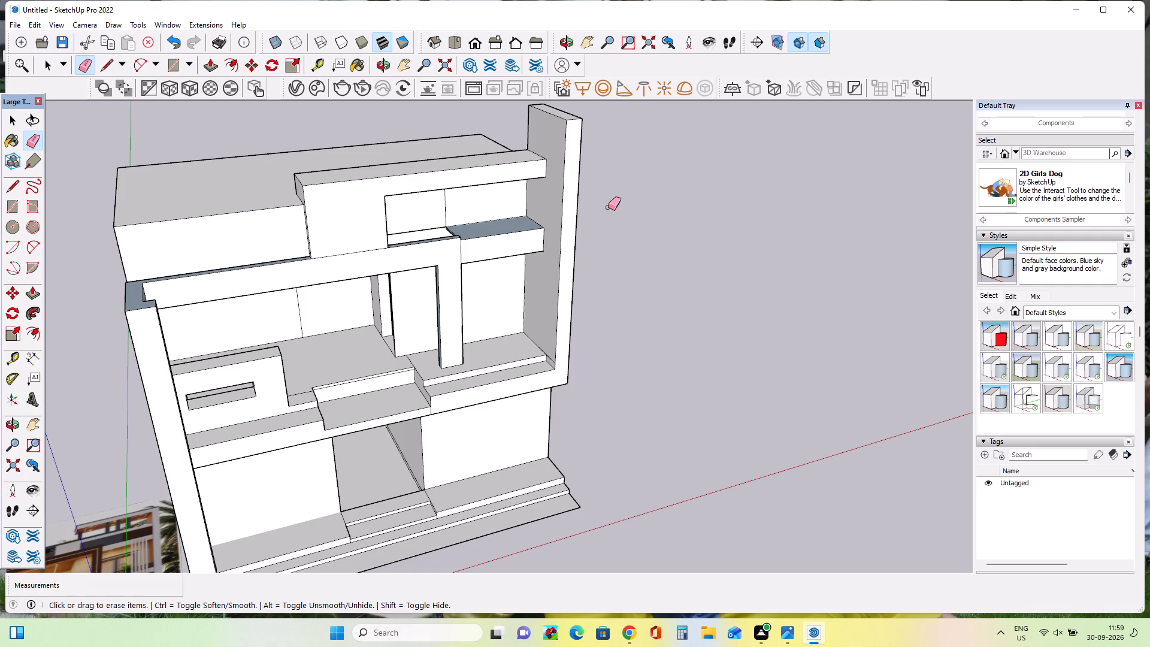
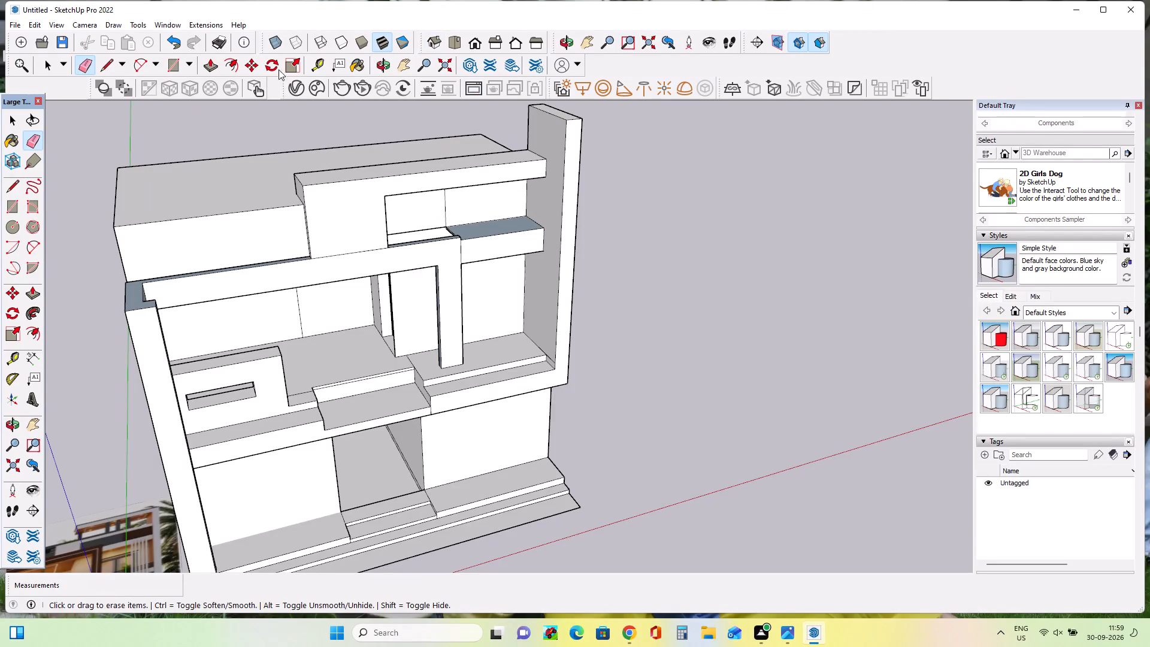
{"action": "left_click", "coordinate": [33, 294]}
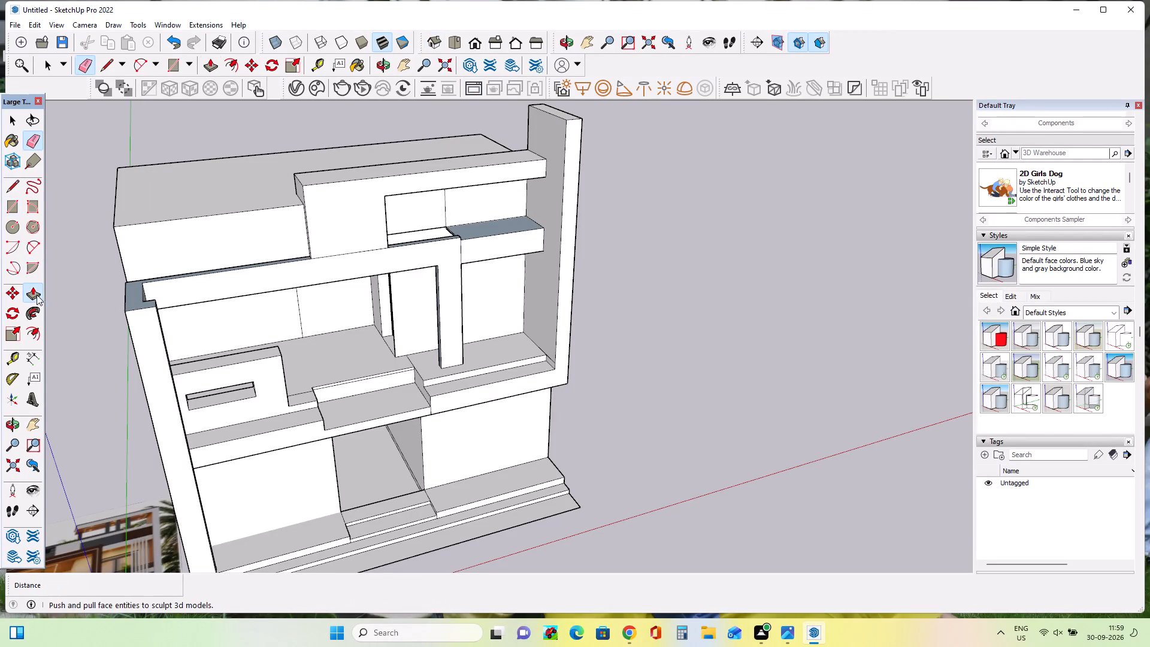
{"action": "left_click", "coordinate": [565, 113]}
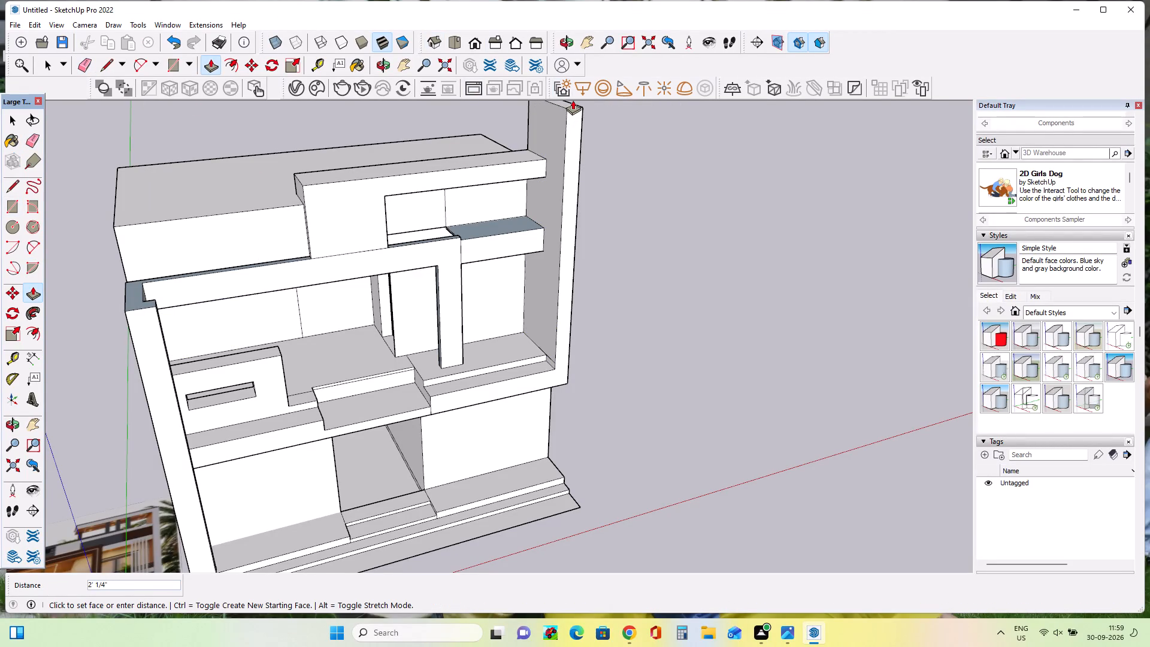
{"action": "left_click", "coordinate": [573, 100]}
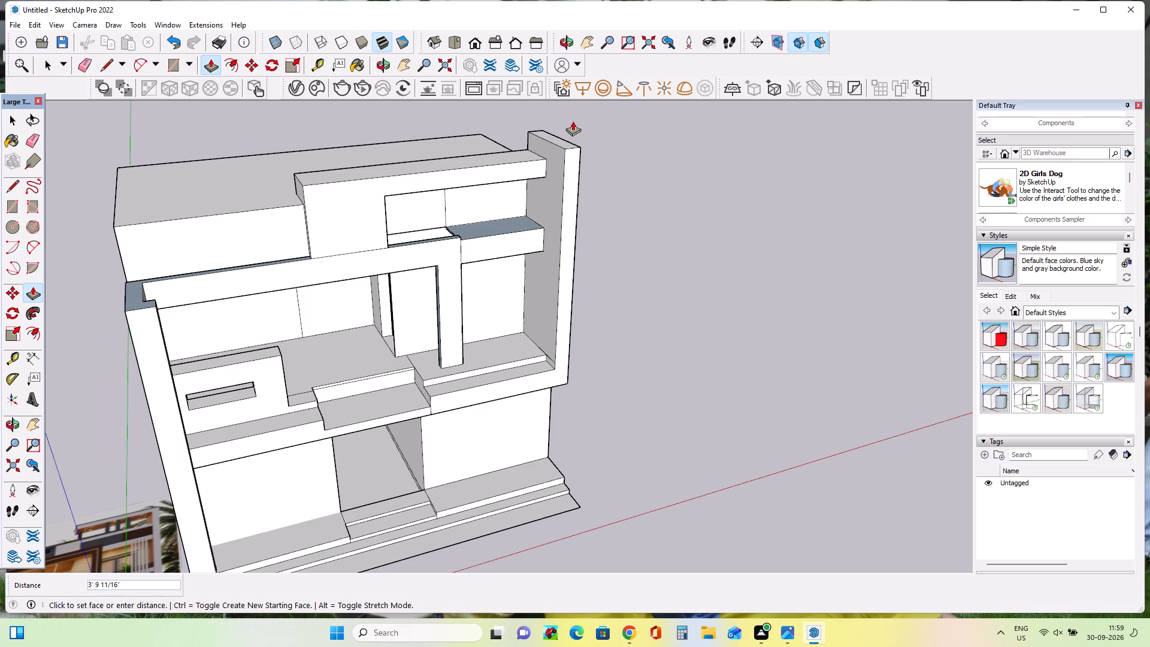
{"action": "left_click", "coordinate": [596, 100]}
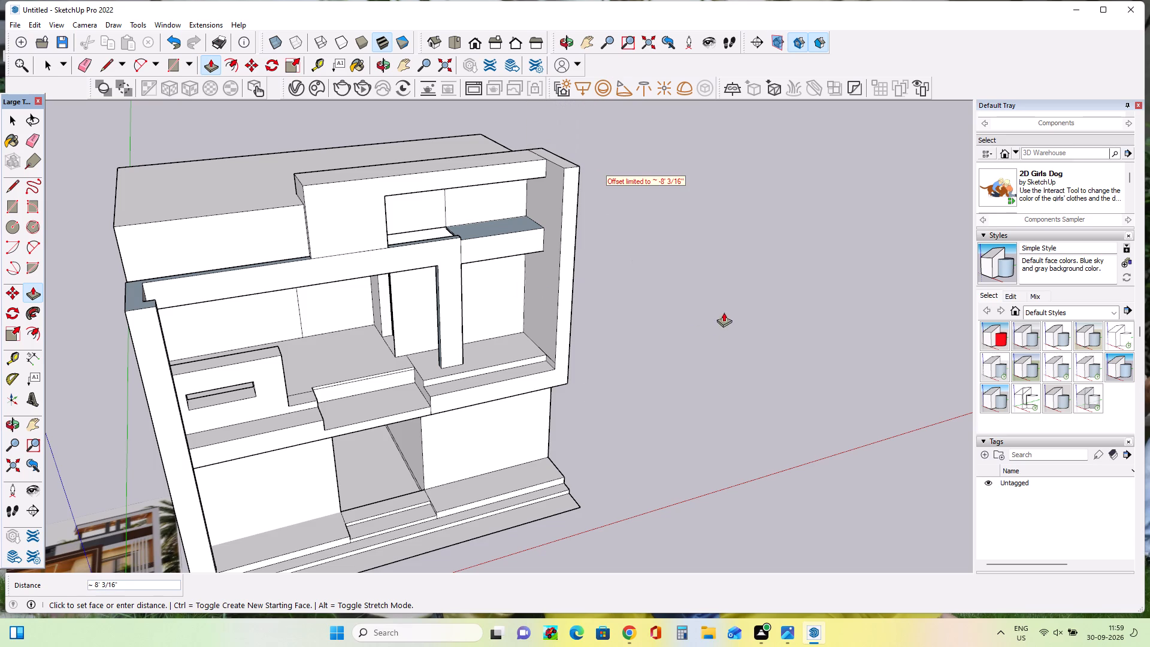
Push/pull the top face of the tall end column upward by about 9' 3 1/16".
{"action": "double_click", "coordinate": [37, 425]}
{"action": "left_click_drag", "start_coordinate": [359, 393], "coordinate": [438, 446]}
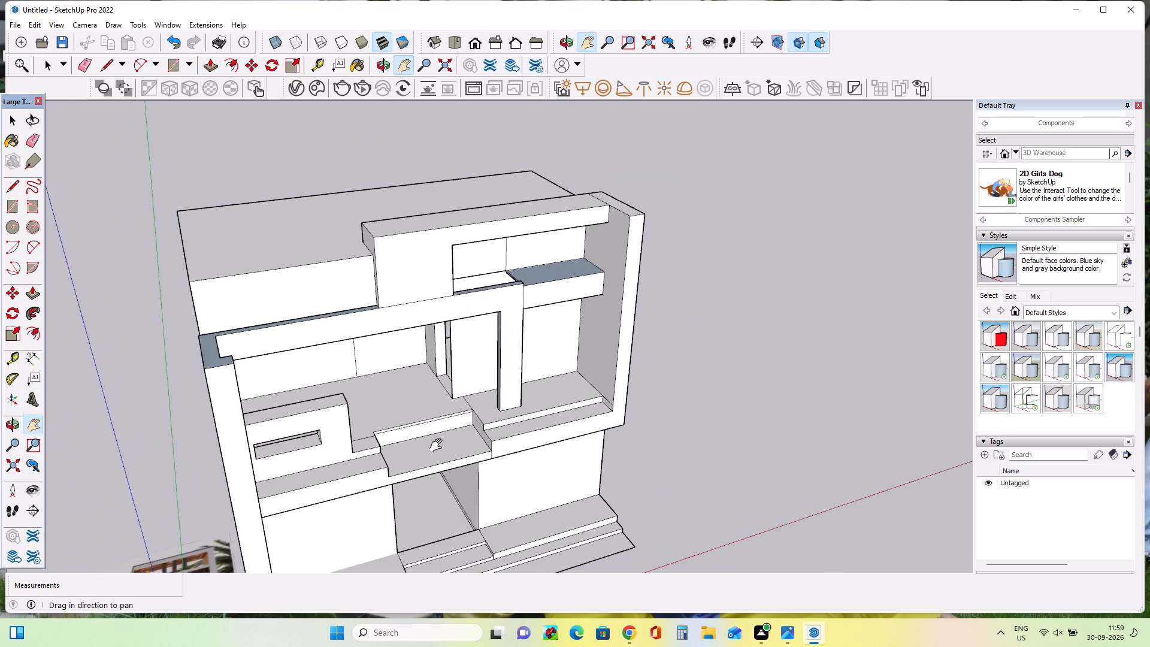
{"action": "left_click_drag", "start_coordinate": [438, 446], "coordinate": [459, 458]}
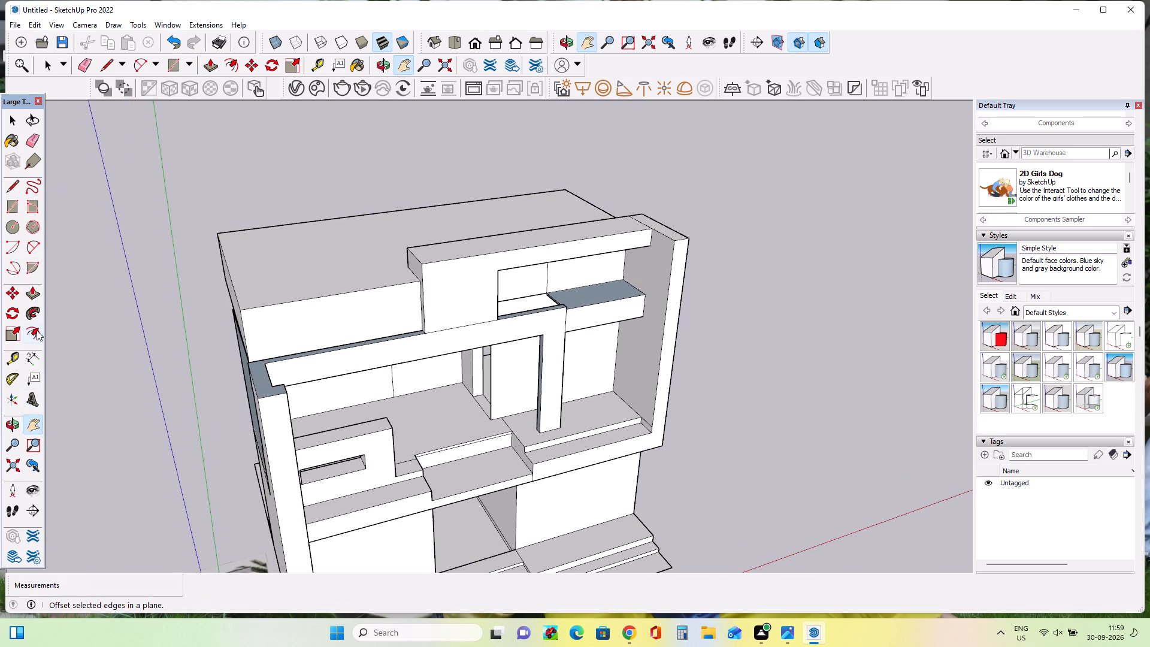
{"action": "double_click", "coordinate": [36, 295]}
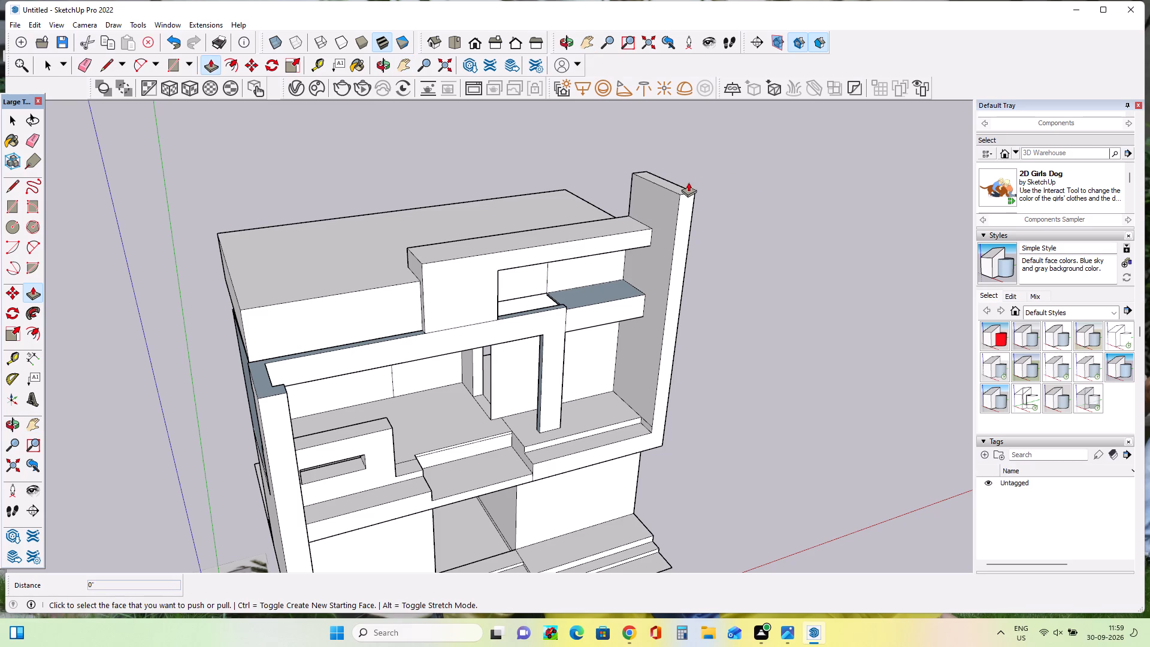
{"action": "left_click", "coordinate": [686, 186]}
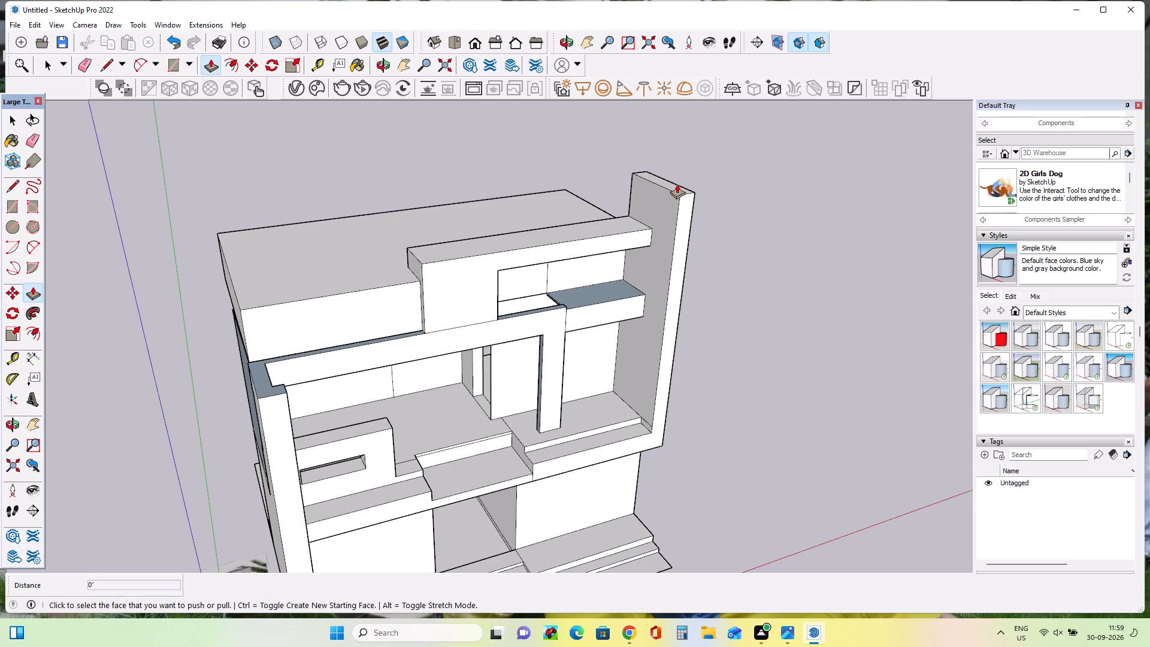
{"action": "left_click", "coordinate": [677, 184]}
{"action": "left_click", "coordinate": [680, 188]}
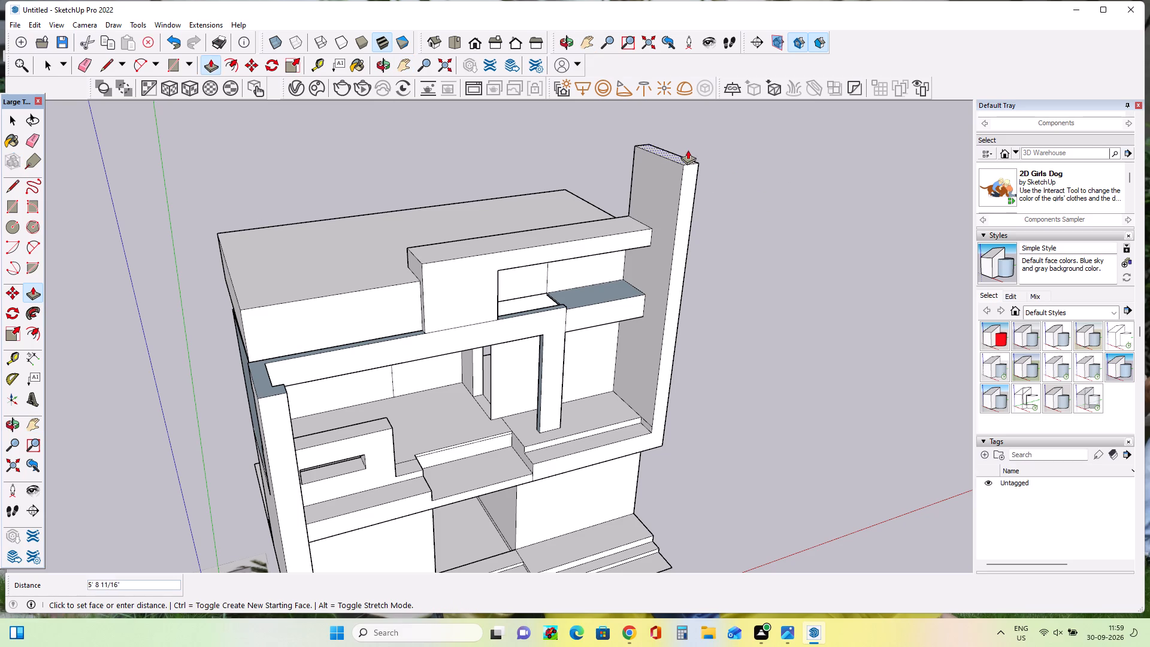
{"action": "double_click", "coordinate": [689, 132]}
Draw a rectangle about 14' 4 3/4" by 4' 6 3/8" across the top of the tall column's inner face.
{"action": "middle_click_drag", "start_coordinate": [716, 191], "coordinate": [710, 194]}
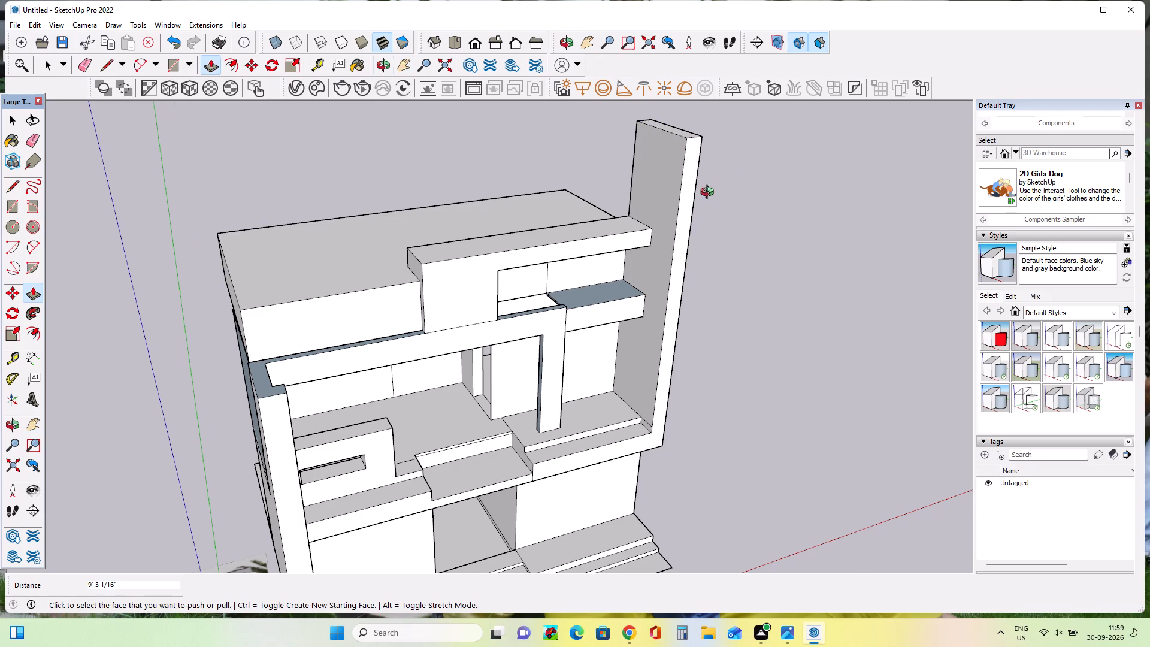
{"action": "middle_click_drag", "start_coordinate": [710, 194], "coordinate": [553, 177]}
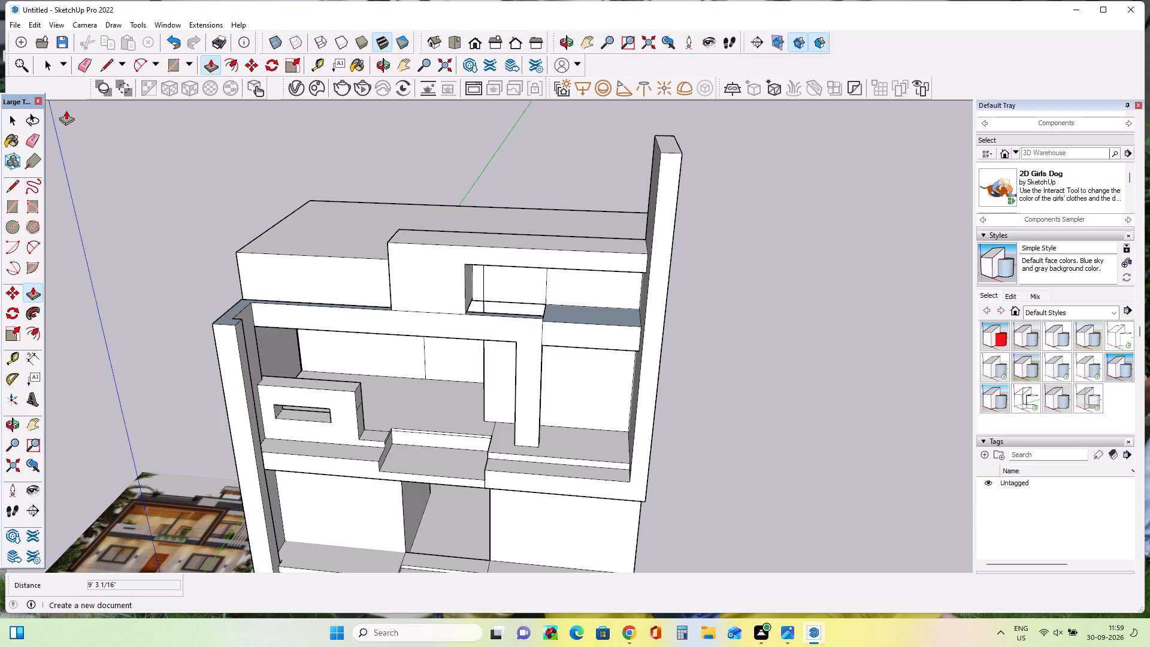
{"action": "middle_click_drag", "start_coordinate": [76, 105], "coordinate": [321, 79]}
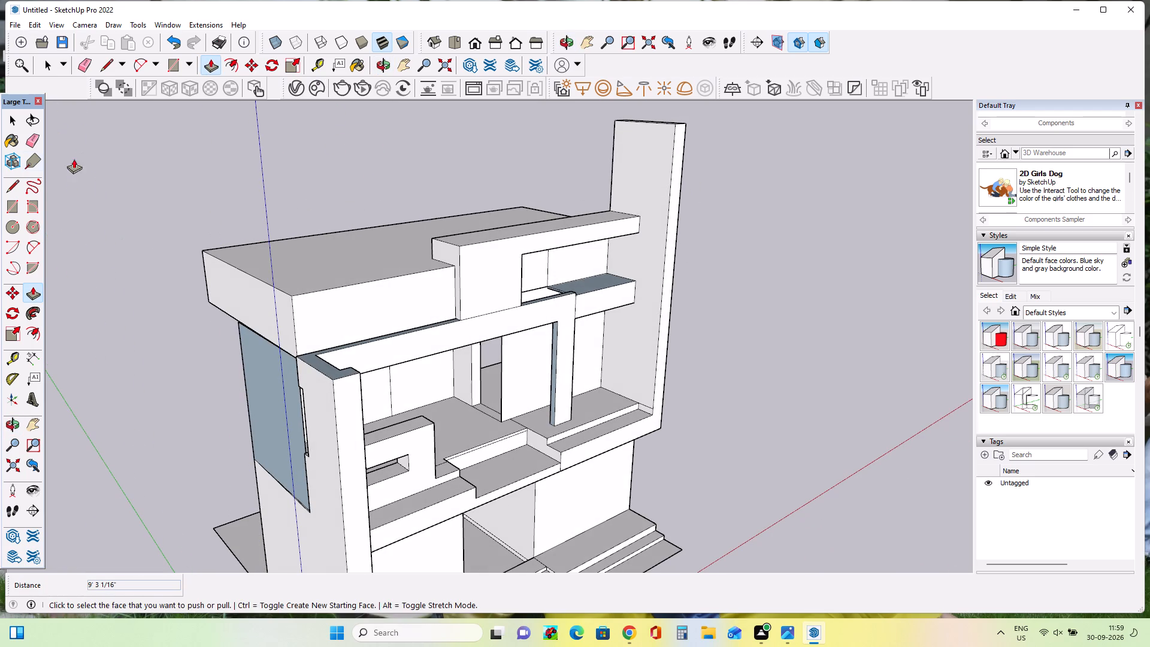
{"action": "left_click", "coordinate": [16, 207]}
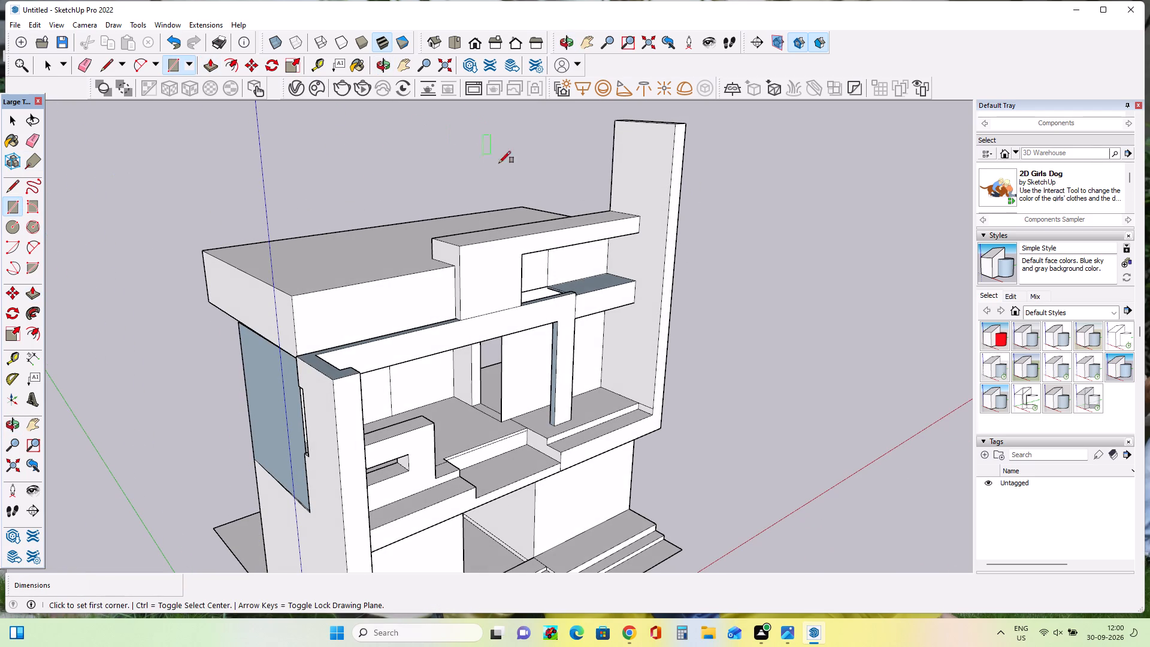
{"action": "left_click", "coordinate": [679, 125]}
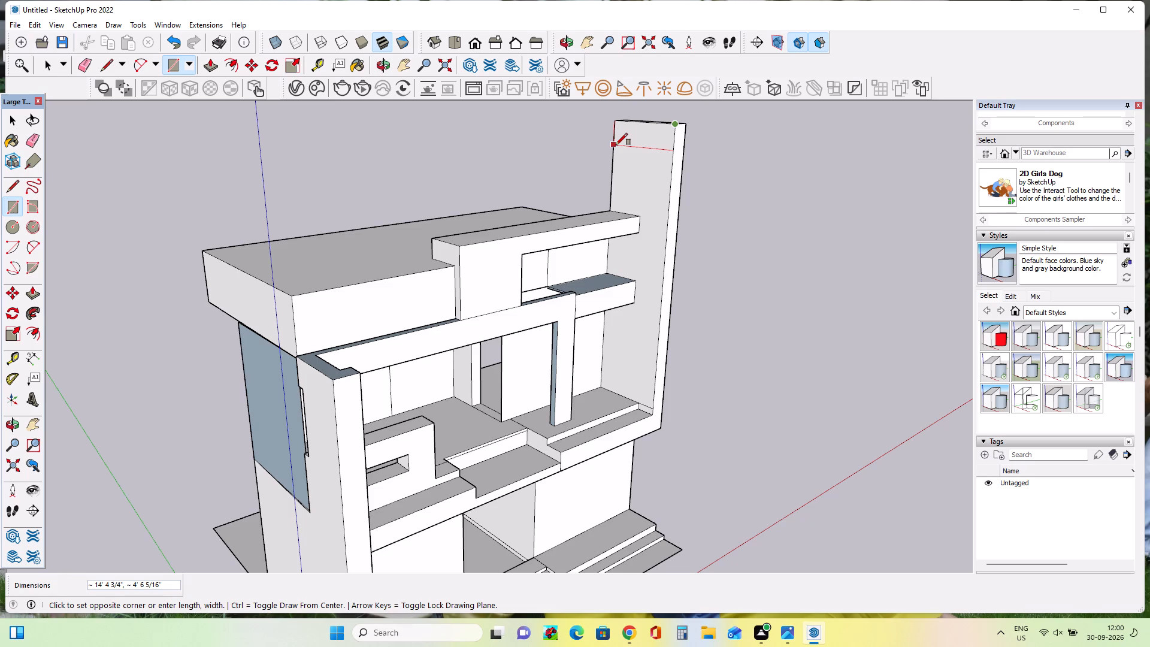
{"action": "double_click", "coordinate": [616, 145]}
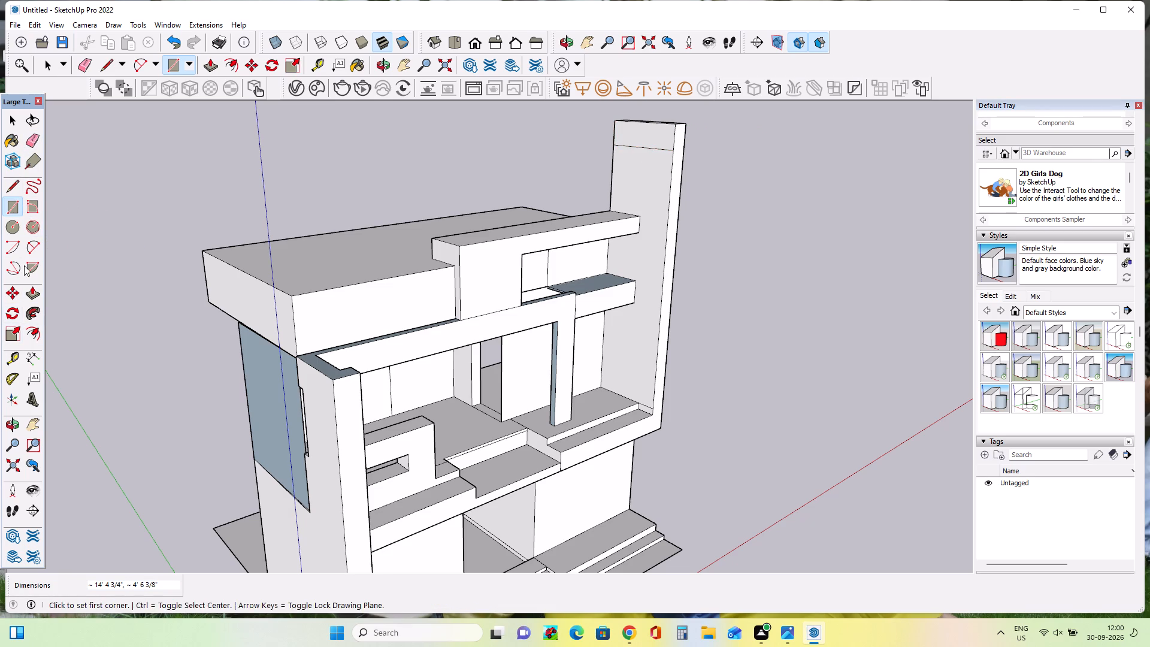
Push/pull the new rectangle about 37' 4 11/16" out over the roof as an overhead canopy.
{"action": "left_click", "coordinate": [24, 294]}
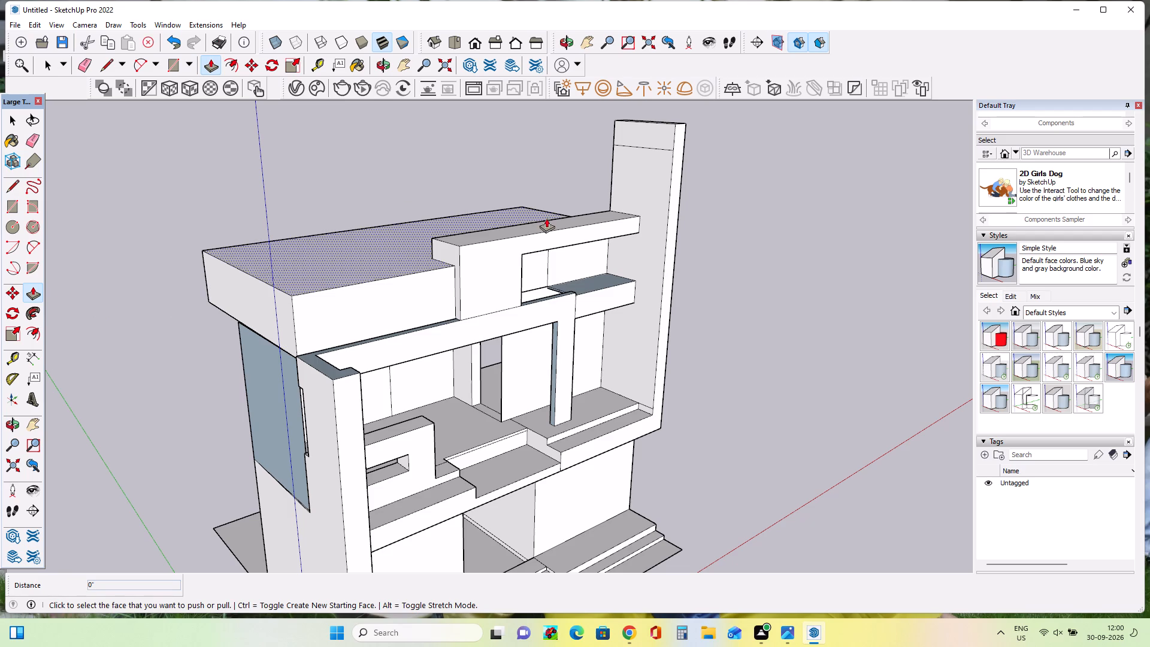
{"action": "left_click", "coordinate": [641, 128]}
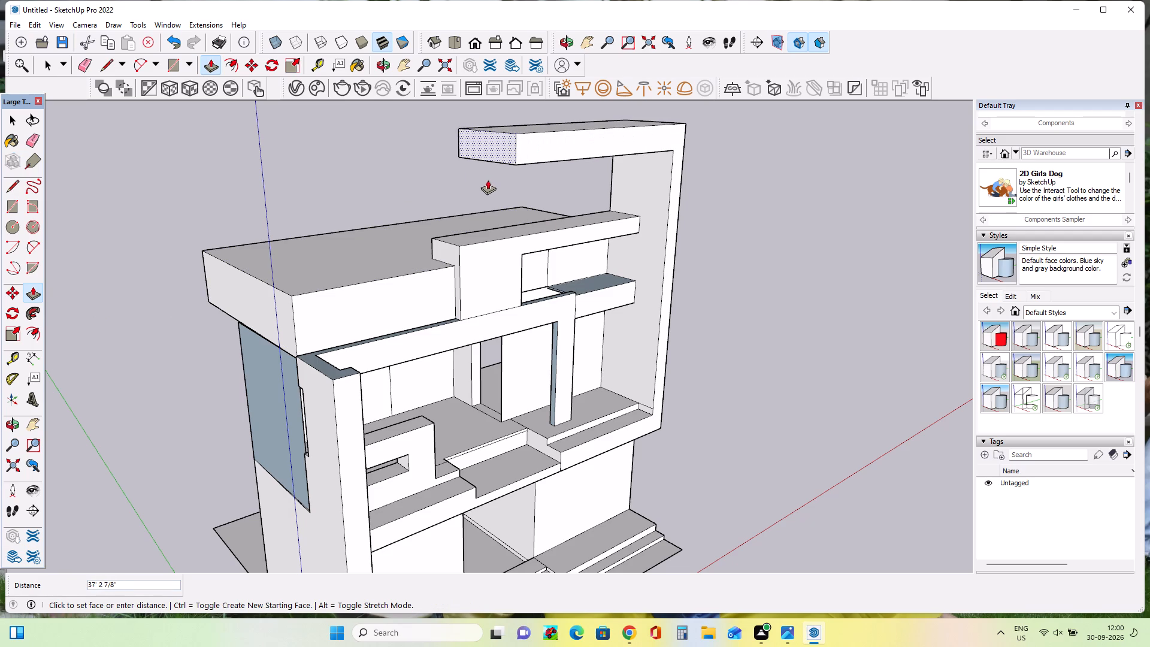
{"action": "double_click", "coordinate": [487, 181]}
Thin the overhead canopy by pushing its underside up about 1' 7".
{"action": "middle_click_drag", "start_coordinate": [588, 266], "coordinate": [391, 213]}
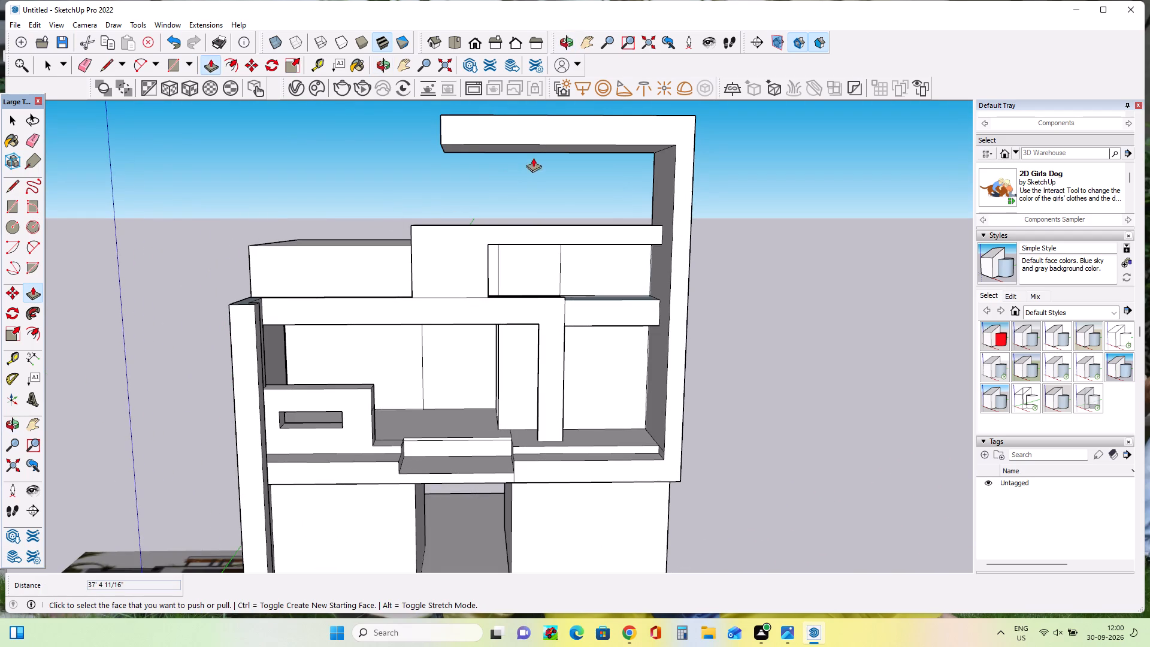
{"action": "left_click", "coordinate": [535, 150]}
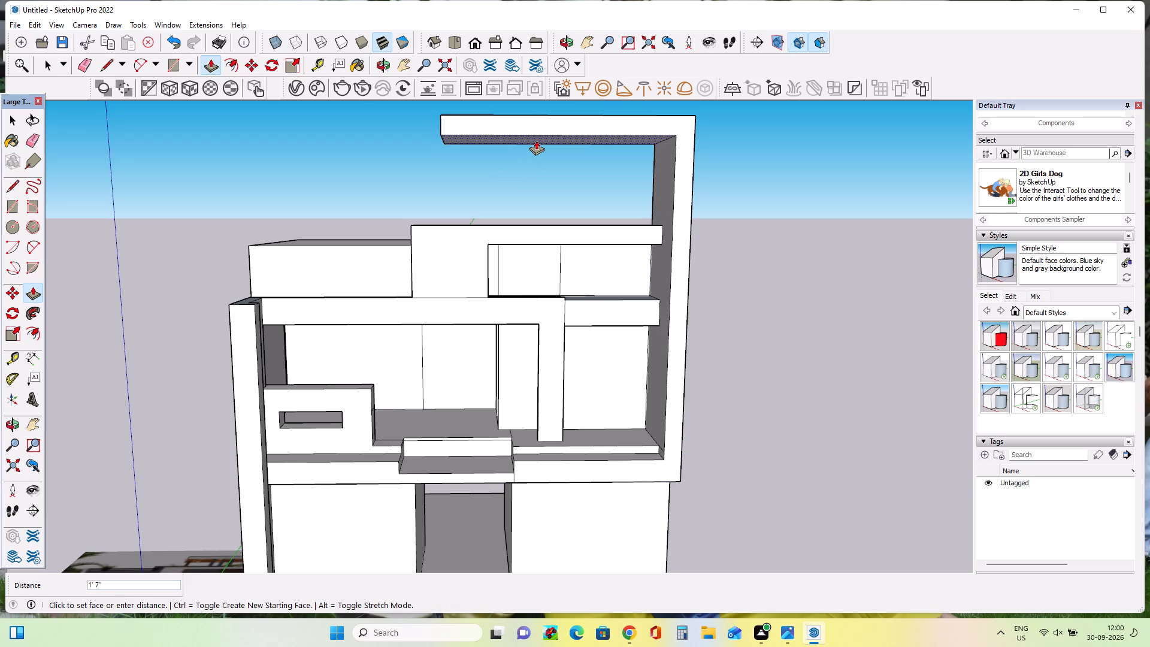
{"action": "left_click", "coordinate": [536, 140]}
Draw a rectangle about 4' 2 1/2" by 13' 3 11/16" over the gap in the floor of the upper recess.
{"action": "middle_click_drag", "start_coordinate": [520, 262], "coordinate": [525, 297]}
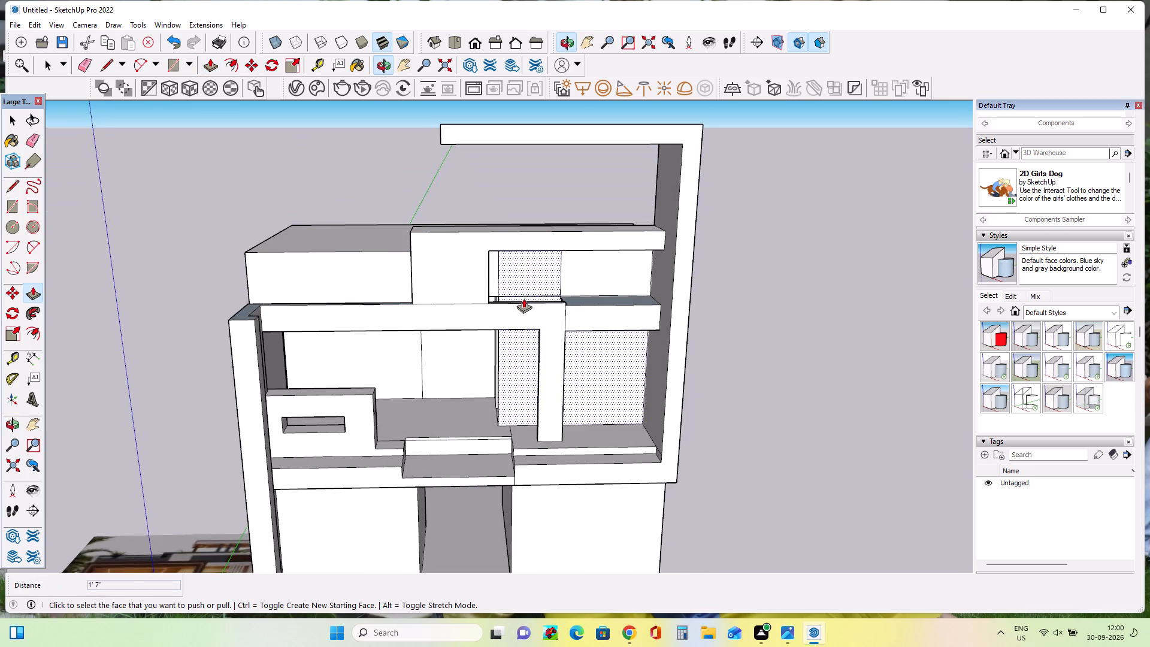
{"action": "middle_click_drag", "start_coordinate": [505, 277], "coordinate": [467, 302]}
{"action": "scroll", "coordinate": [521, 322], "scroll_direction": "up", "scroll_amount": 2}
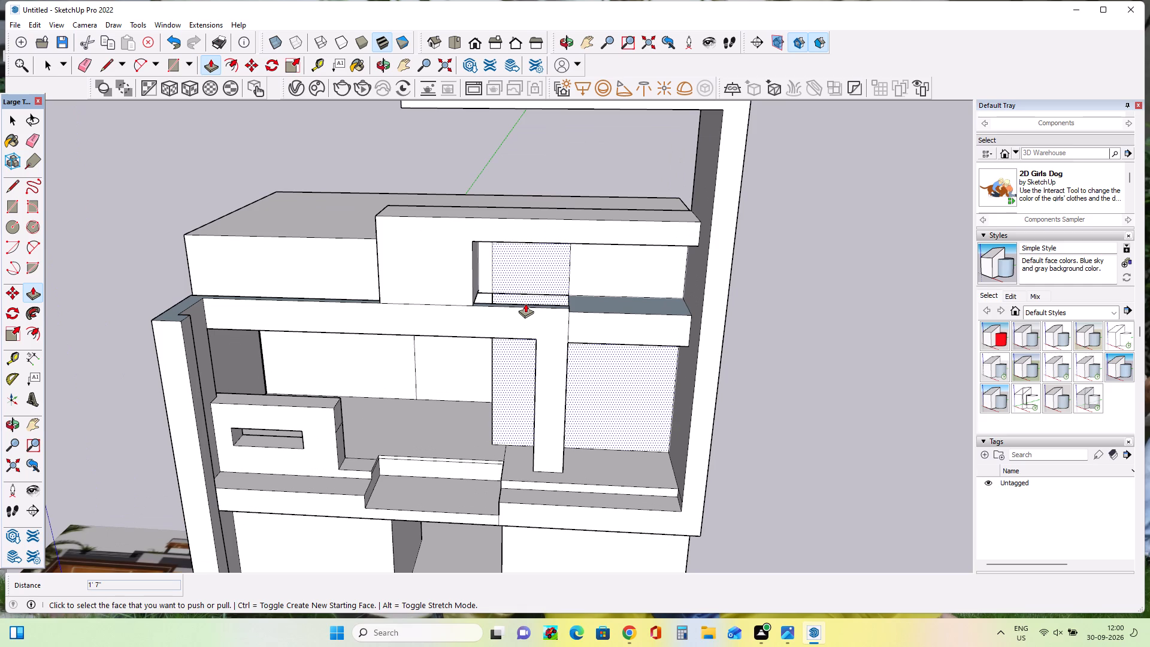
{"action": "middle_click_drag", "start_coordinate": [570, 283], "coordinate": [506, 357]}
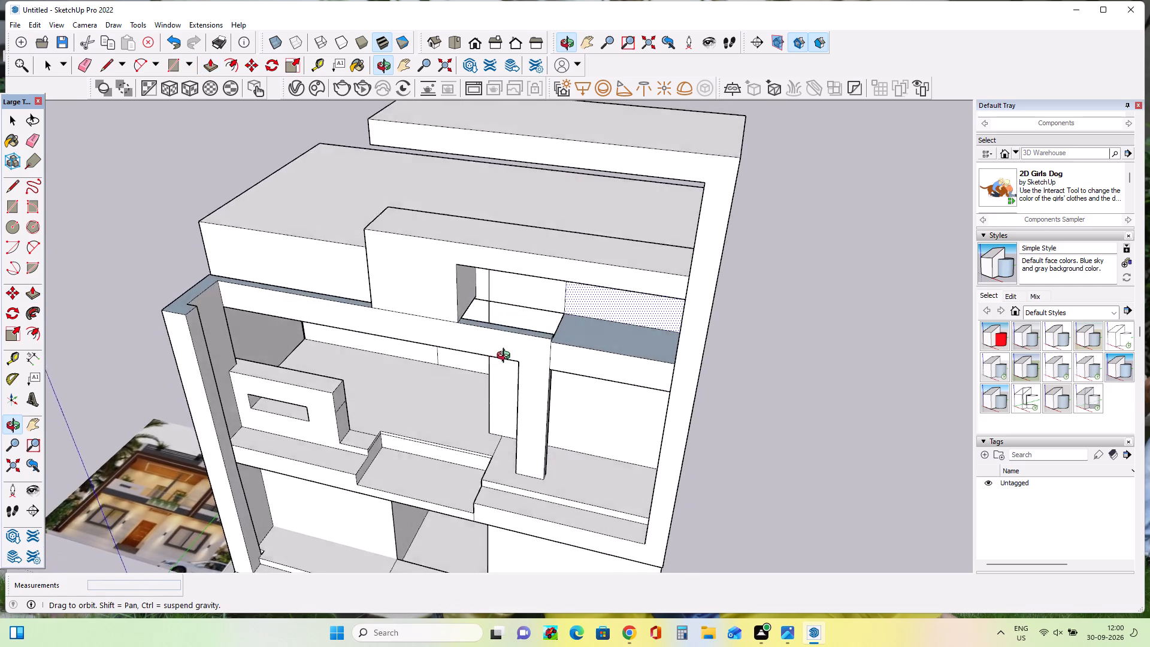
{"action": "middle_click_drag", "start_coordinate": [506, 357], "coordinate": [627, 368]}
{"action": "middle_click_drag", "start_coordinate": [609, 360], "coordinate": [598, 318]}
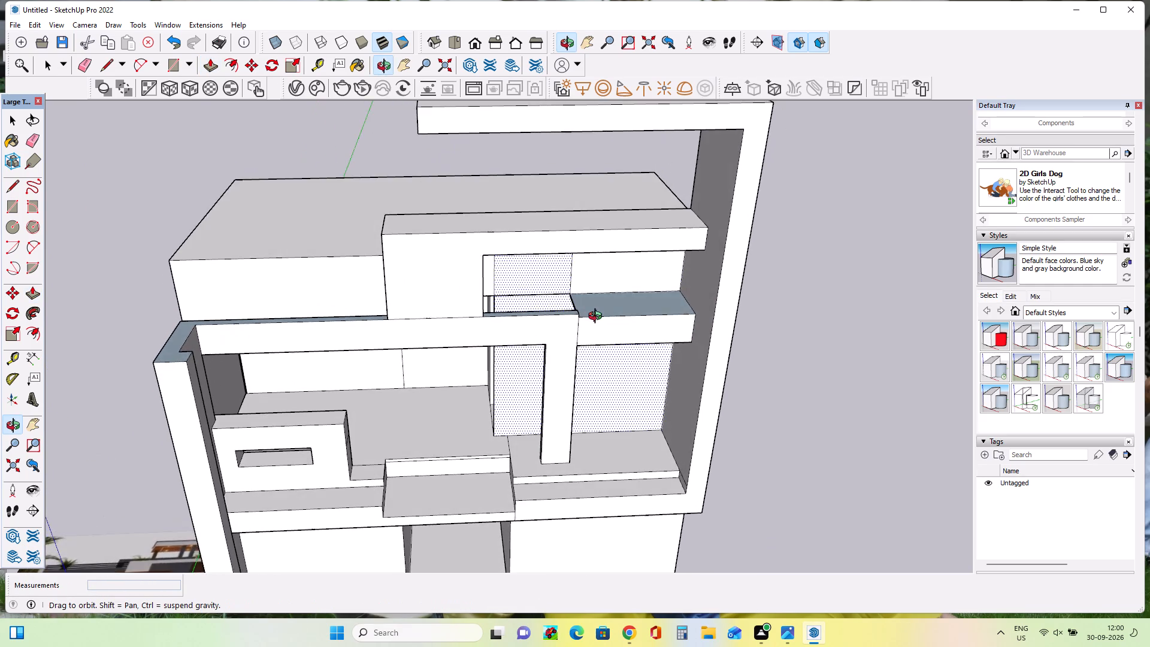
{"action": "middle_click_drag", "start_coordinate": [598, 318], "coordinate": [467, 377]}
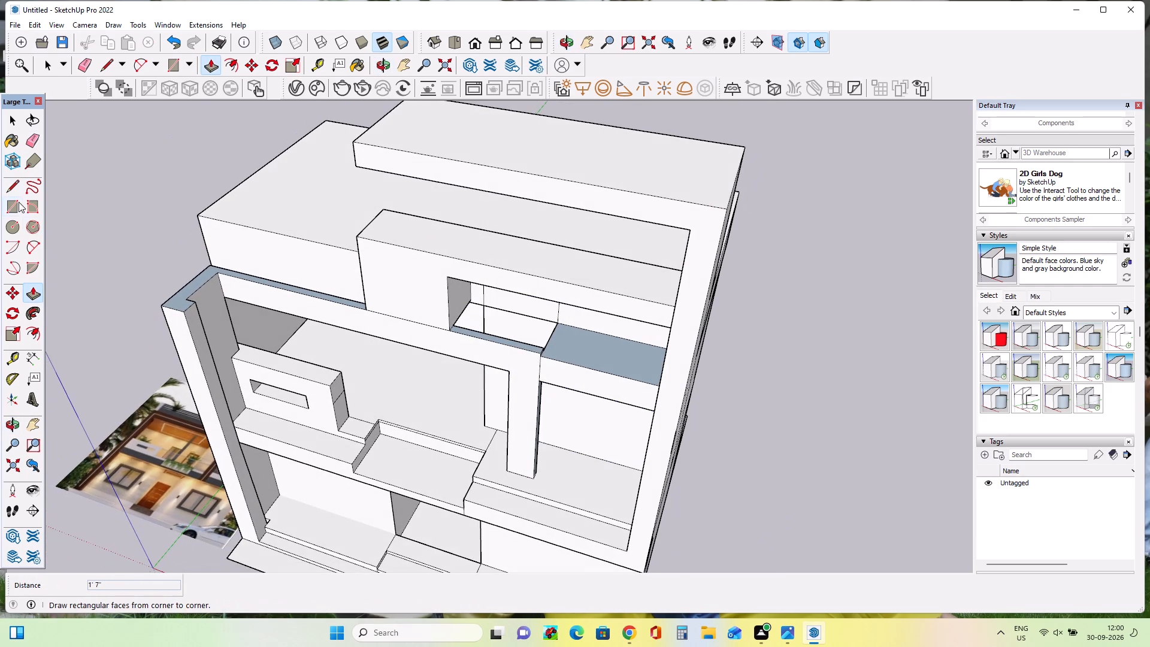
{"action": "left_click", "coordinate": [12, 208]}
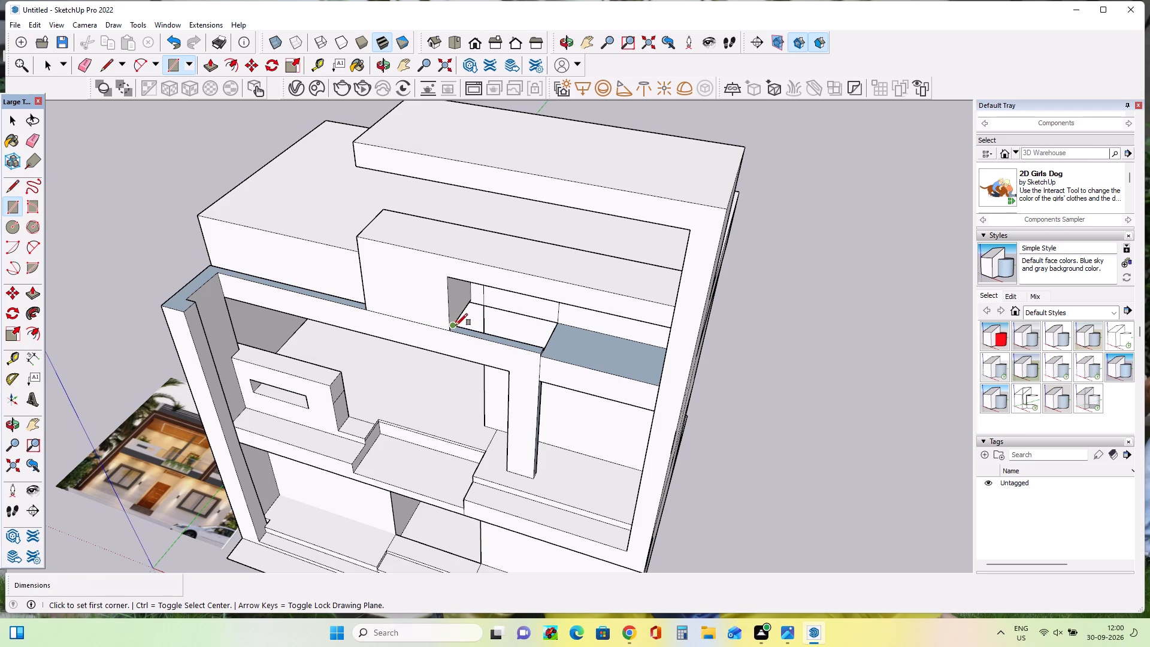
{"action": "double_click", "coordinate": [456, 325]}
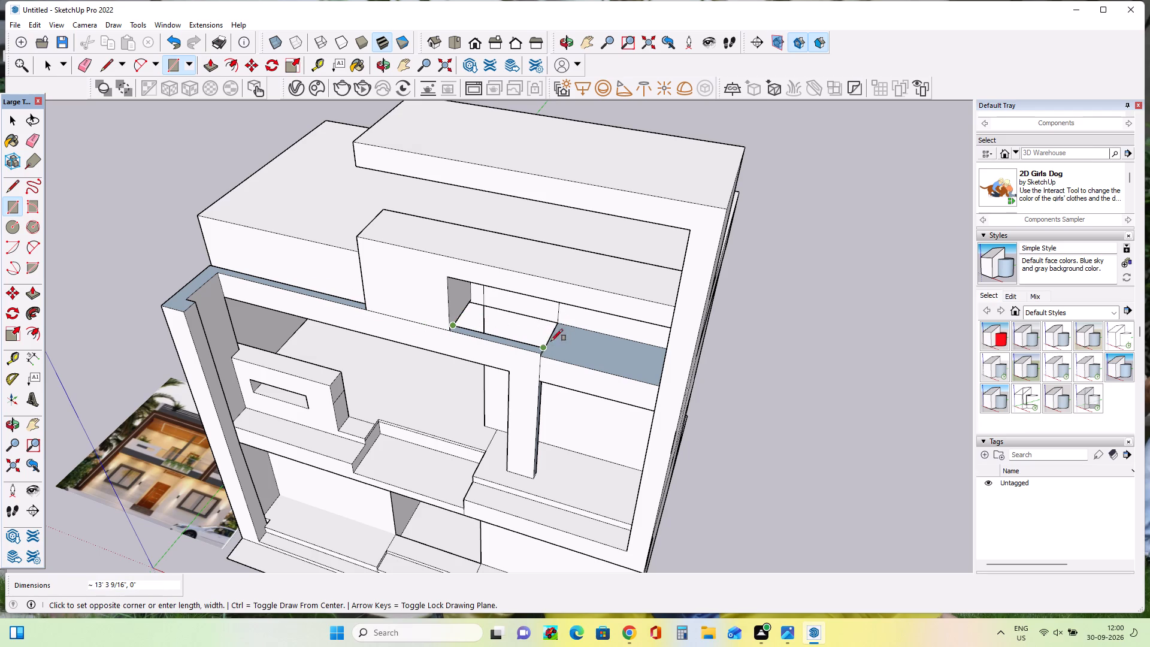
{"action": "scroll", "coordinate": [555, 322], "scroll_direction": "up", "scroll_amount": 2}
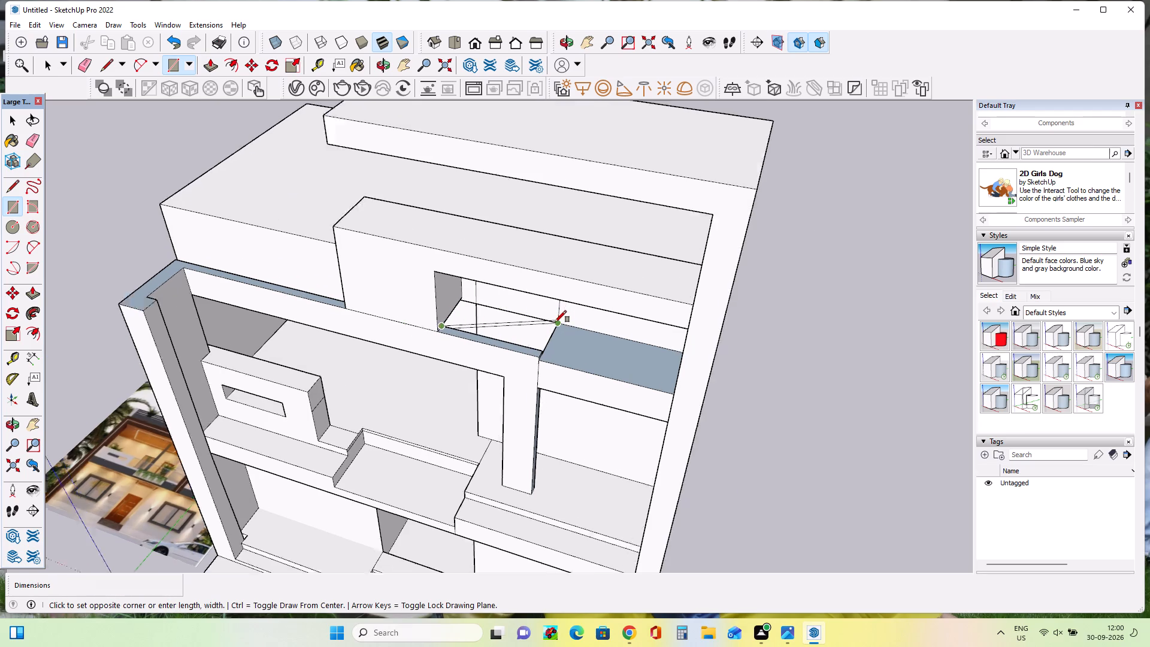
{"action": "scroll", "coordinate": [555, 322], "scroll_direction": "up", "scroll_amount": 7}
{"action": "left_click", "coordinate": [550, 348]}
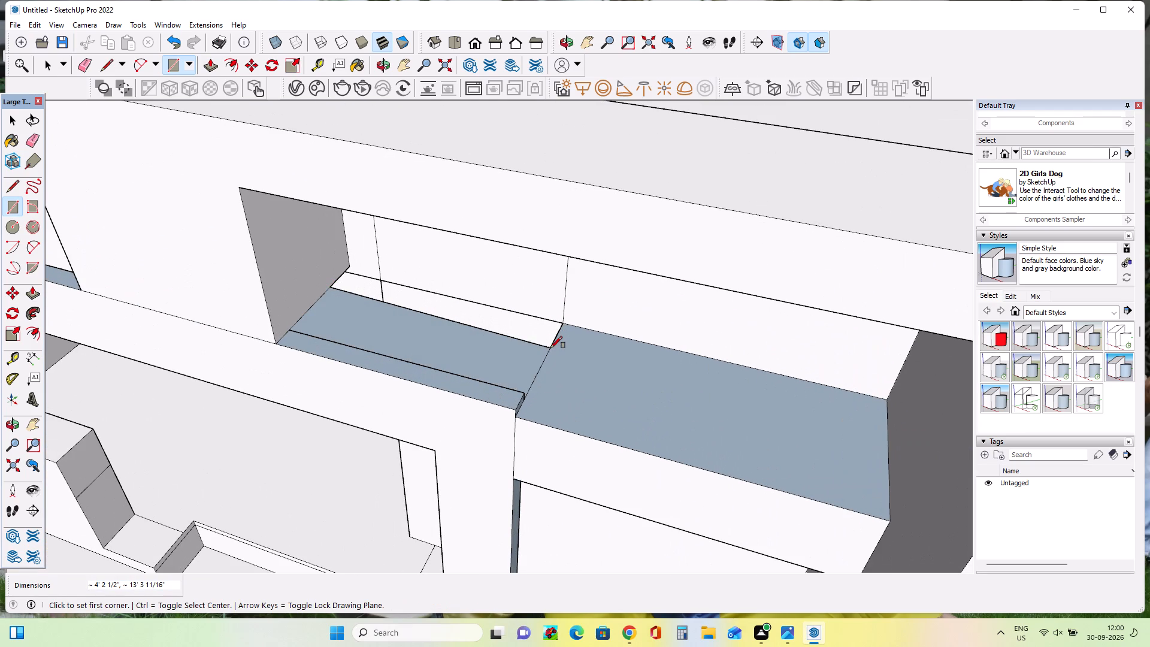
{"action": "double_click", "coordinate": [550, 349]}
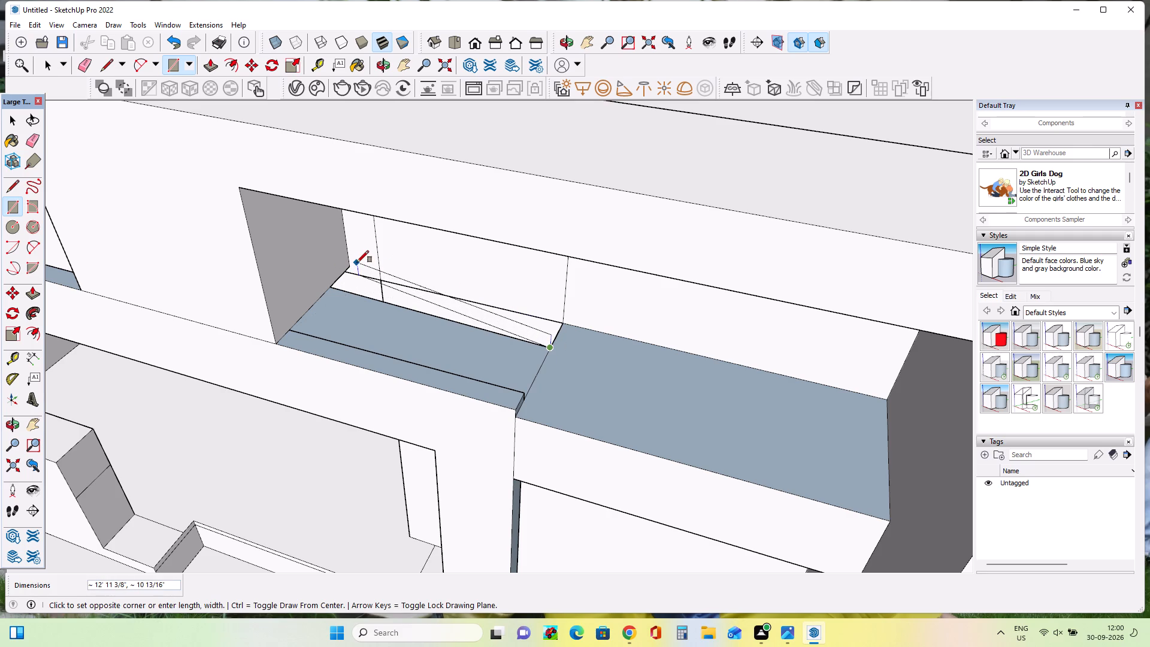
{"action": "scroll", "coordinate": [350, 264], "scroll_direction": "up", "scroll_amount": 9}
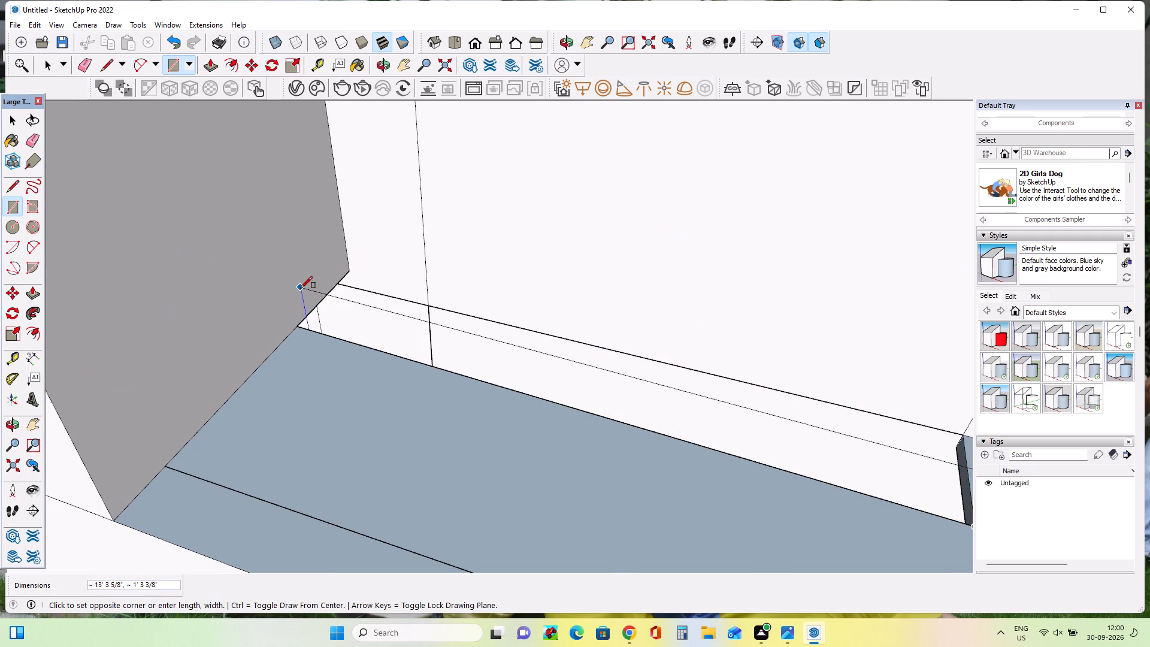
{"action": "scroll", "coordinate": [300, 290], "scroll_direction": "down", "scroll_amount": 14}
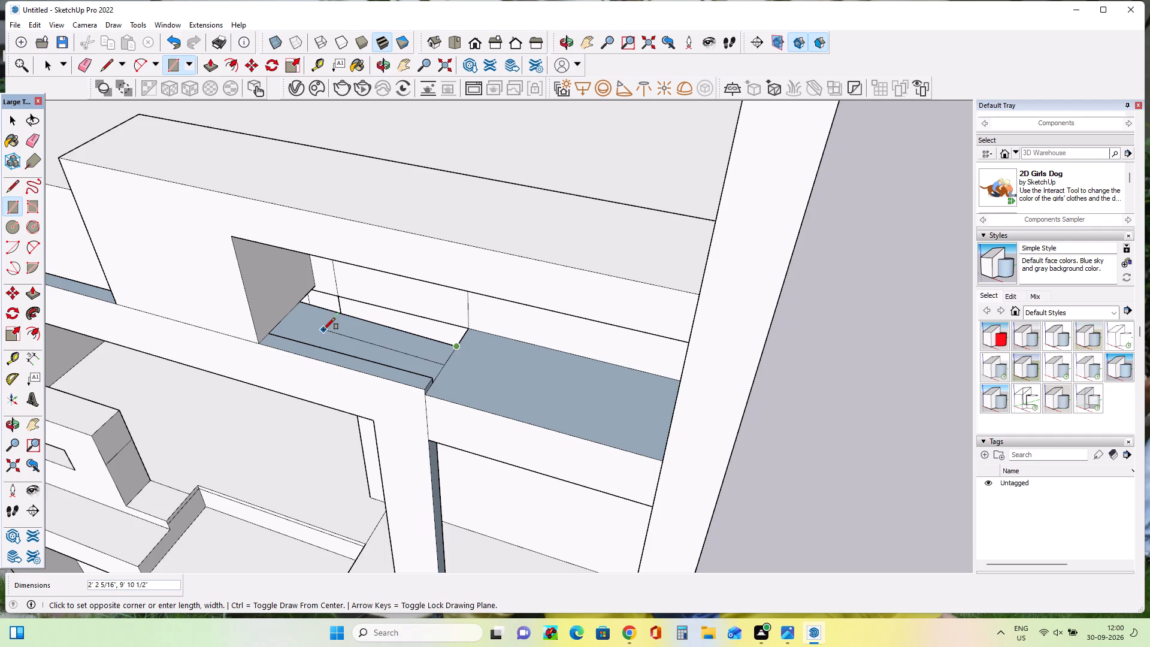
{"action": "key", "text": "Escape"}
Examine the upper recess and the whole front facade with its canopy from level and raised viewpoints.
{"action": "middle_click_drag", "start_coordinate": [328, 342], "coordinate": [453, 149]}
{"action": "scroll", "coordinate": [475, 288], "scroll_direction": "down", "scroll_amount": 4}
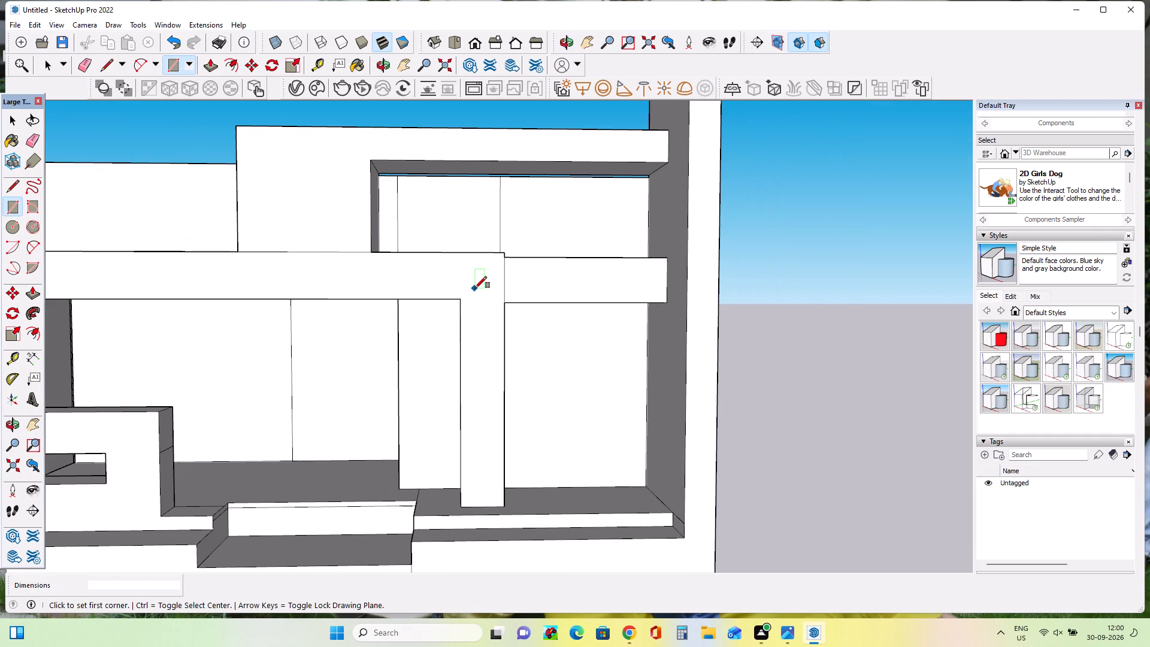
{"action": "scroll", "coordinate": [478, 171], "scroll_direction": "up", "scroll_amount": 3}
{"action": "scroll", "coordinate": [464, 199], "scroll_direction": "down", "scroll_amount": 4}
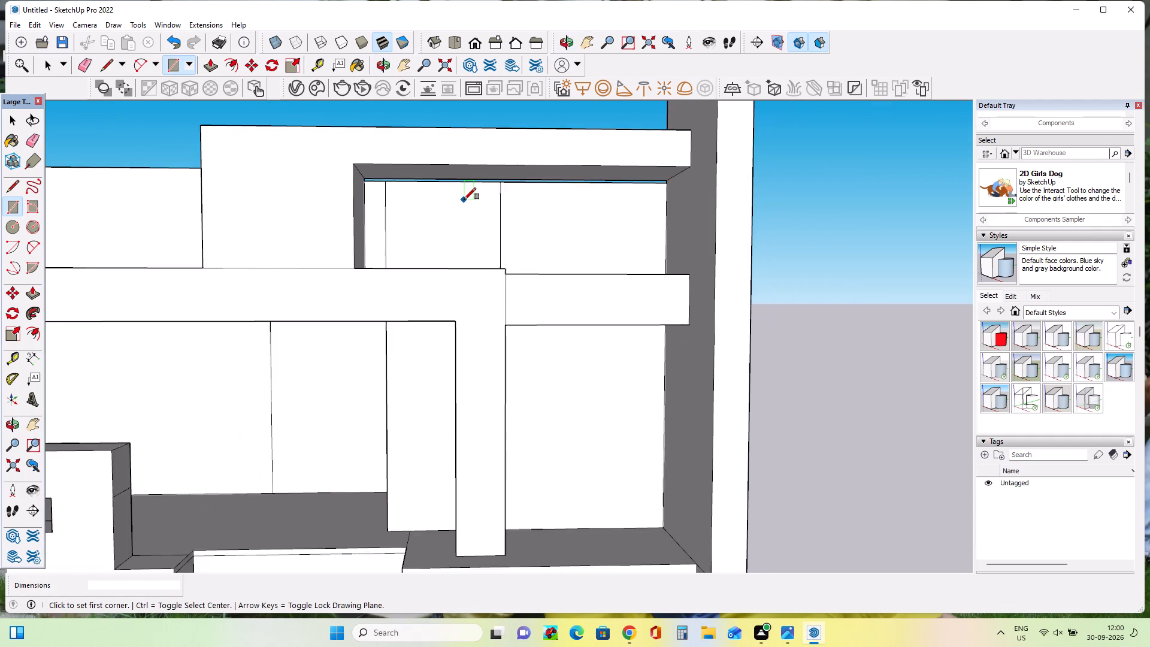
{"action": "scroll", "coordinate": [464, 199], "scroll_direction": "down", "scroll_amount": 6}
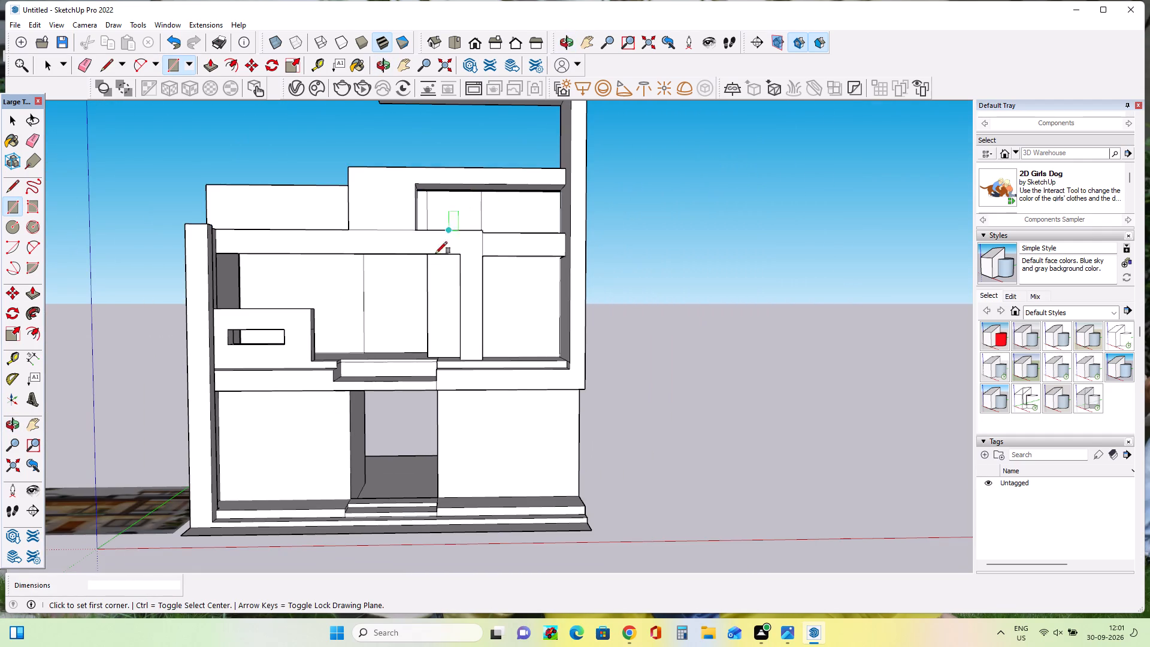
{"action": "scroll", "coordinate": [533, 258], "scroll_direction": "down", "scroll_amount": 4}
{"action": "middle_click_drag", "start_coordinate": [492, 199], "coordinate": [526, 359]}
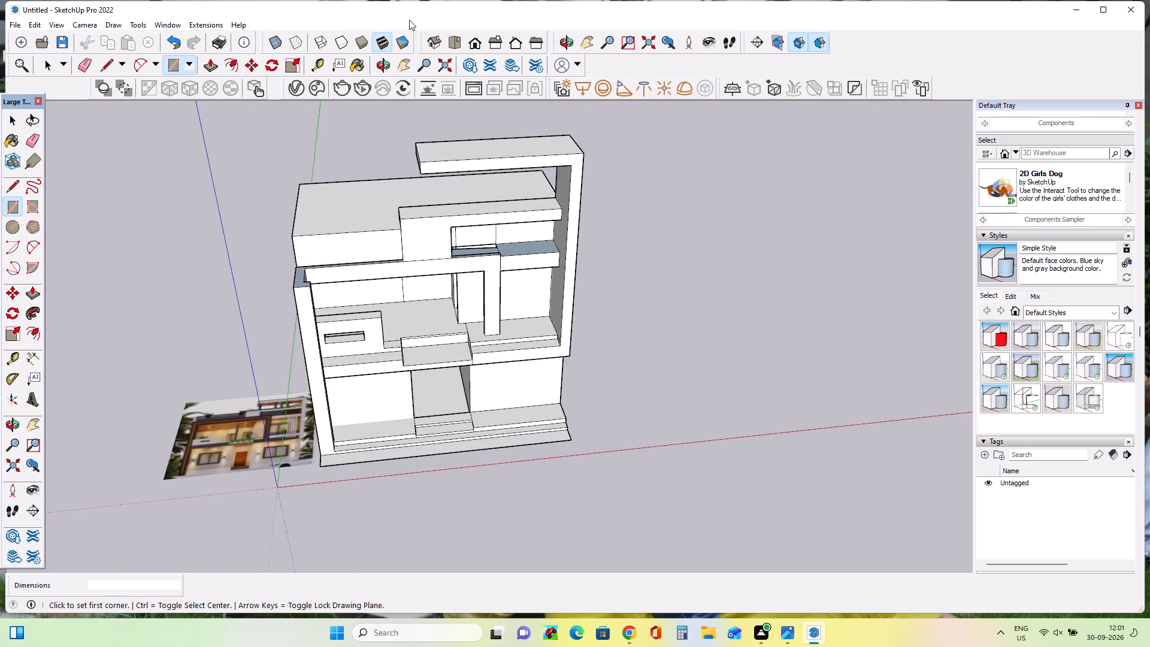
Draw a rectangle about 3' 1/2" by 1' 4 1/8" on top of the roof slab above the upper recess.
{"action": "scroll", "coordinate": [494, 239], "scroll_direction": "up", "scroll_amount": 7}
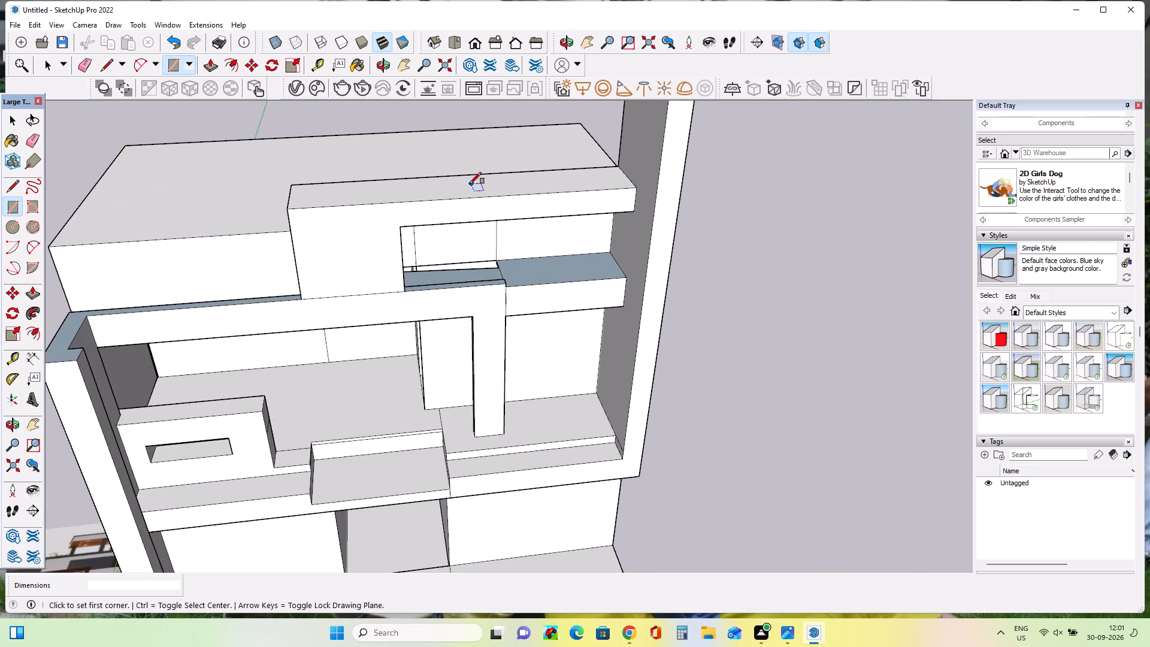
{"action": "left_click", "coordinate": [459, 184]}
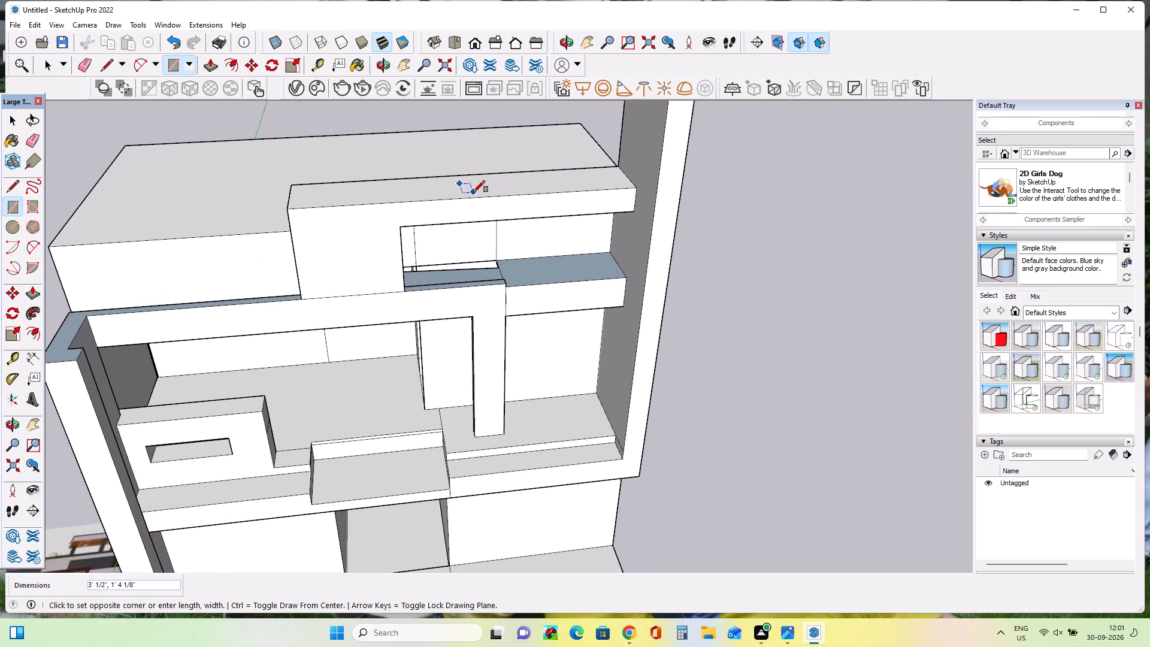
{"action": "double_click", "coordinate": [473, 192]}
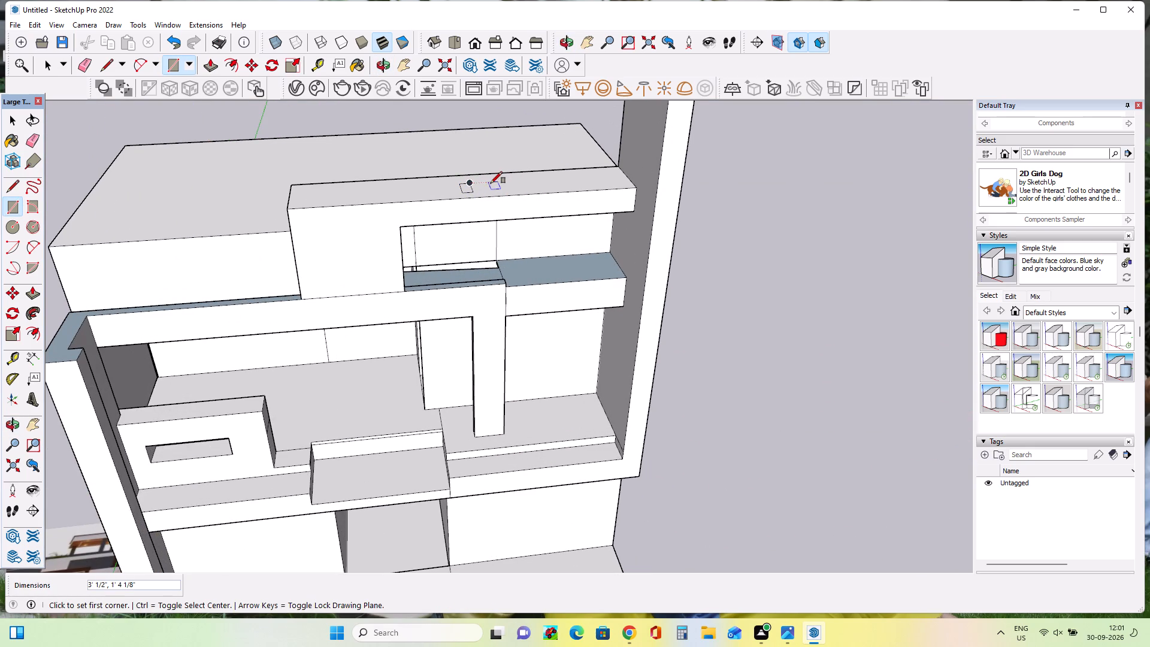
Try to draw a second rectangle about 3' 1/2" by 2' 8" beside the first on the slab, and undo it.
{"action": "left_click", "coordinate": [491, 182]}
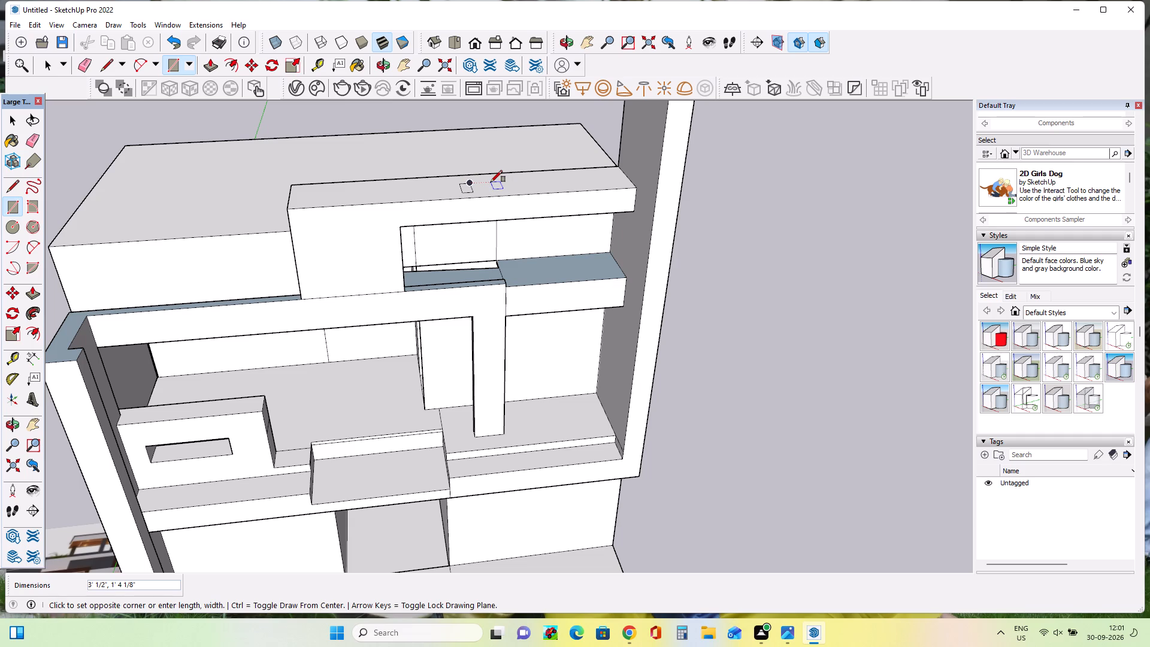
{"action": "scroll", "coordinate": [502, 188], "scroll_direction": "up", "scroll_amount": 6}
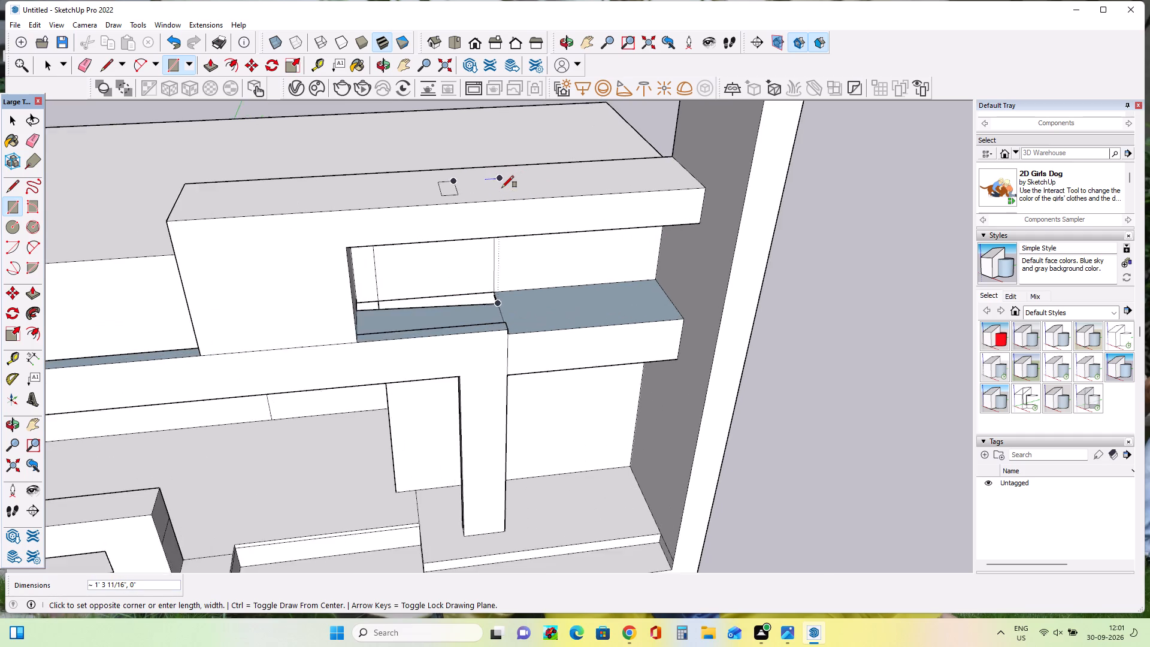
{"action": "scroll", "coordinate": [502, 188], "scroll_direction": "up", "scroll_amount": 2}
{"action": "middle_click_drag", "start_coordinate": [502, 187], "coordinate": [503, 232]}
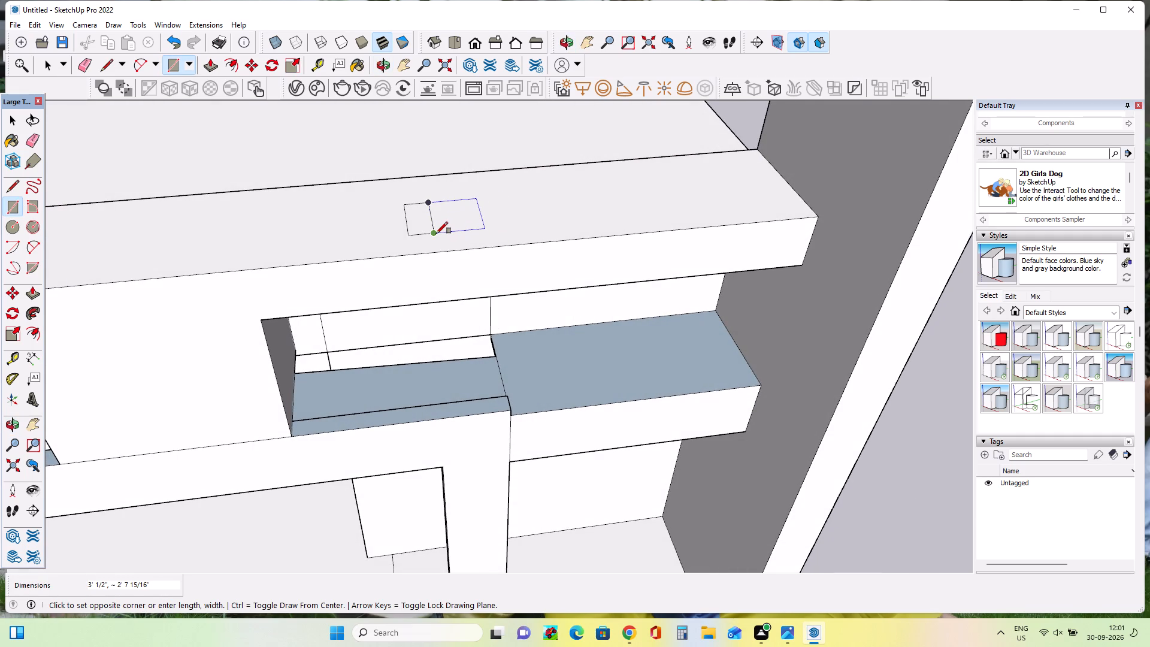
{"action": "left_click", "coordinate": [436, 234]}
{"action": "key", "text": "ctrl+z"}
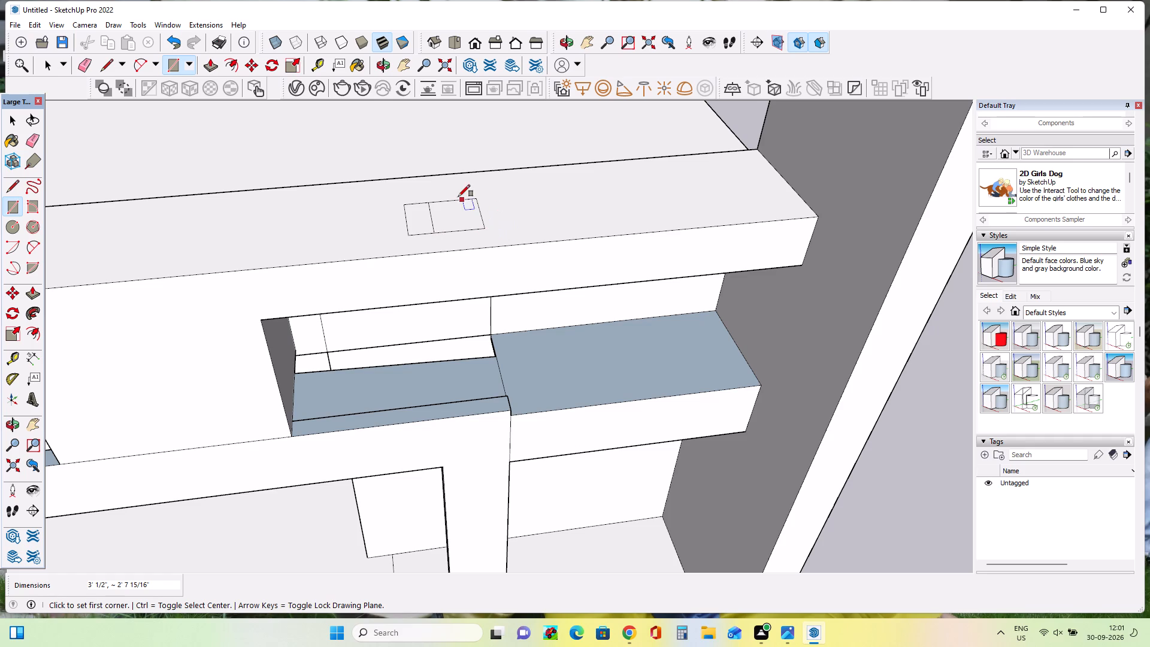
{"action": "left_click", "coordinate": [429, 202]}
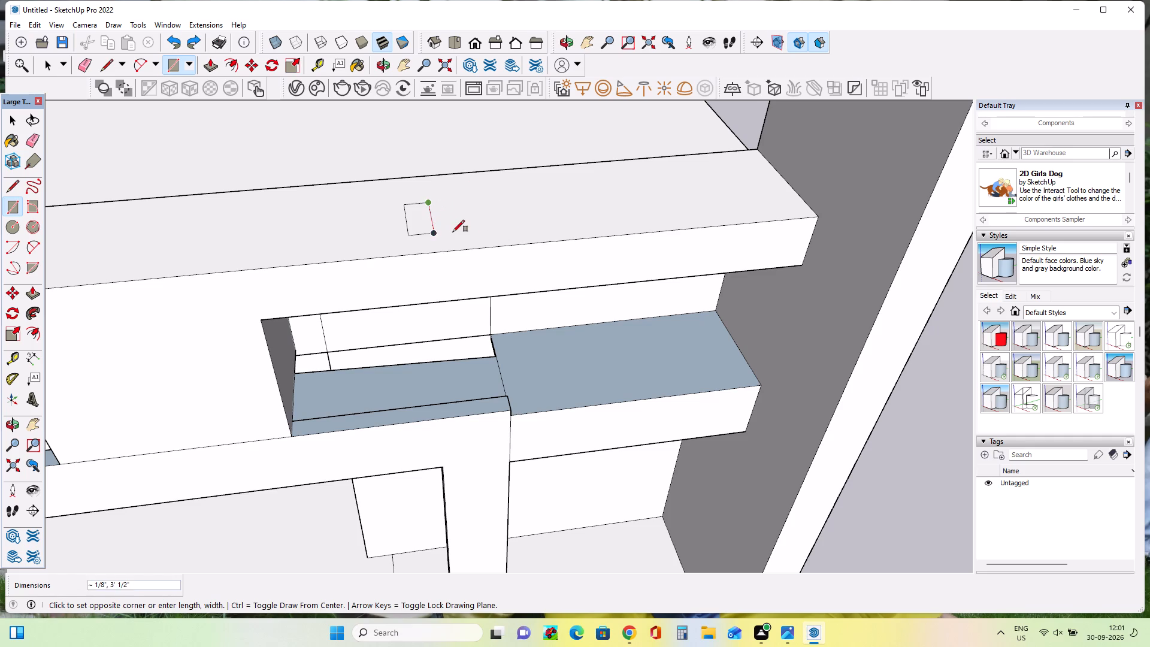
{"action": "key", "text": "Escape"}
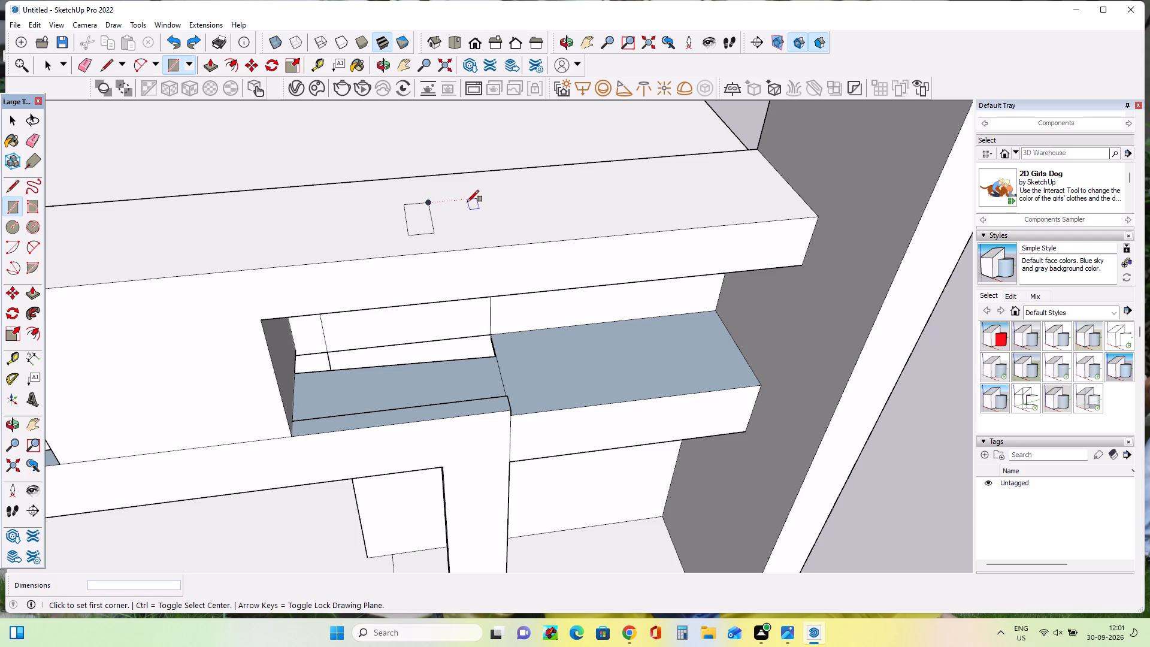
Draw a second, separate rectangle about 2' 10 1/8" by 1' 3 1/4" on the slab, spaced from the first toward the end column.
{"action": "left_click", "coordinate": [467, 202]}
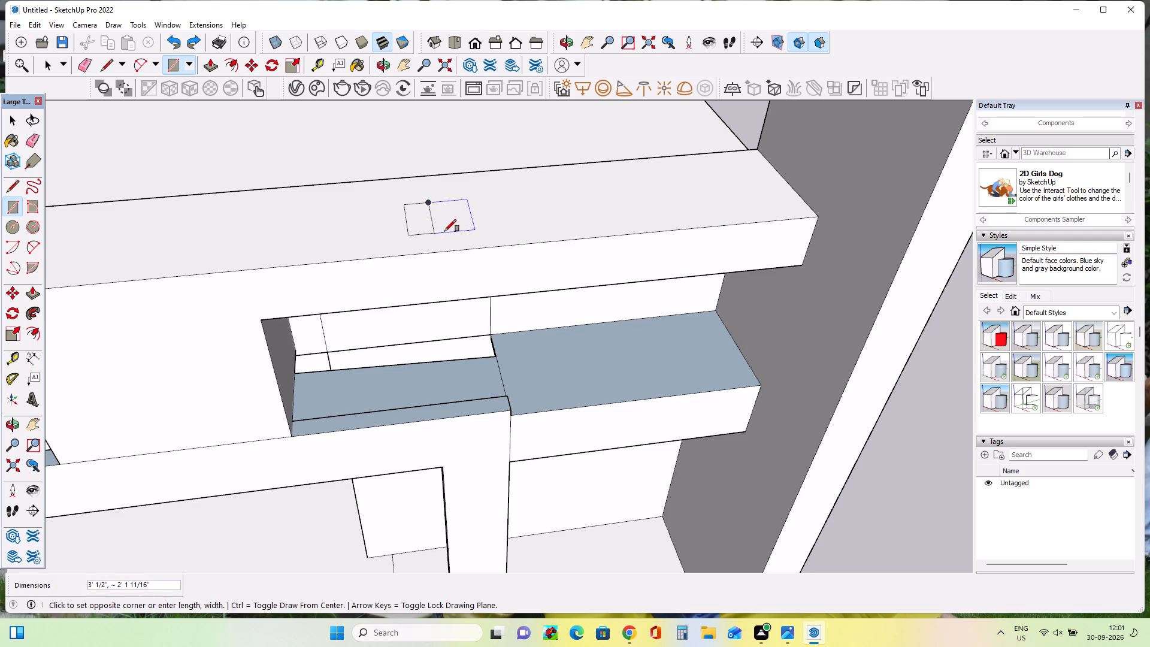
{"action": "left_click", "coordinate": [480, 229]}
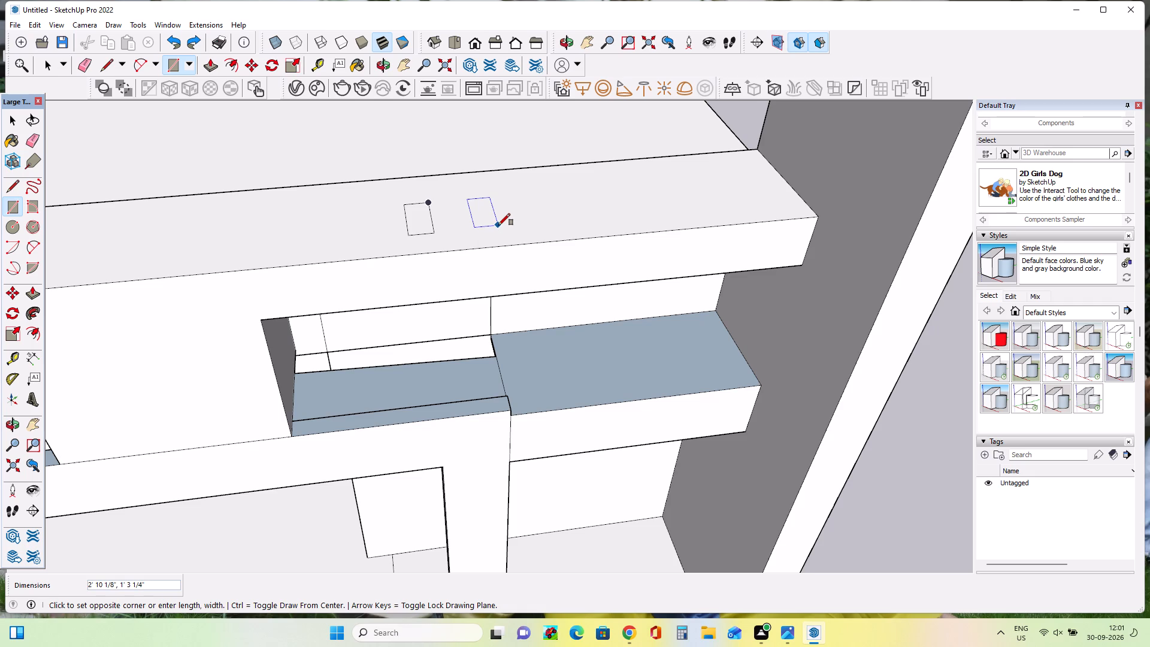
{"action": "left_click", "coordinate": [498, 225]}
Draw a third rectangle about 2' 9 13/16" by 1' 4 3/16" on the slab, in line with the other two toward the end column.
{"action": "scroll", "coordinate": [501, 225], "scroll_direction": "up", "scroll_amount": 1}
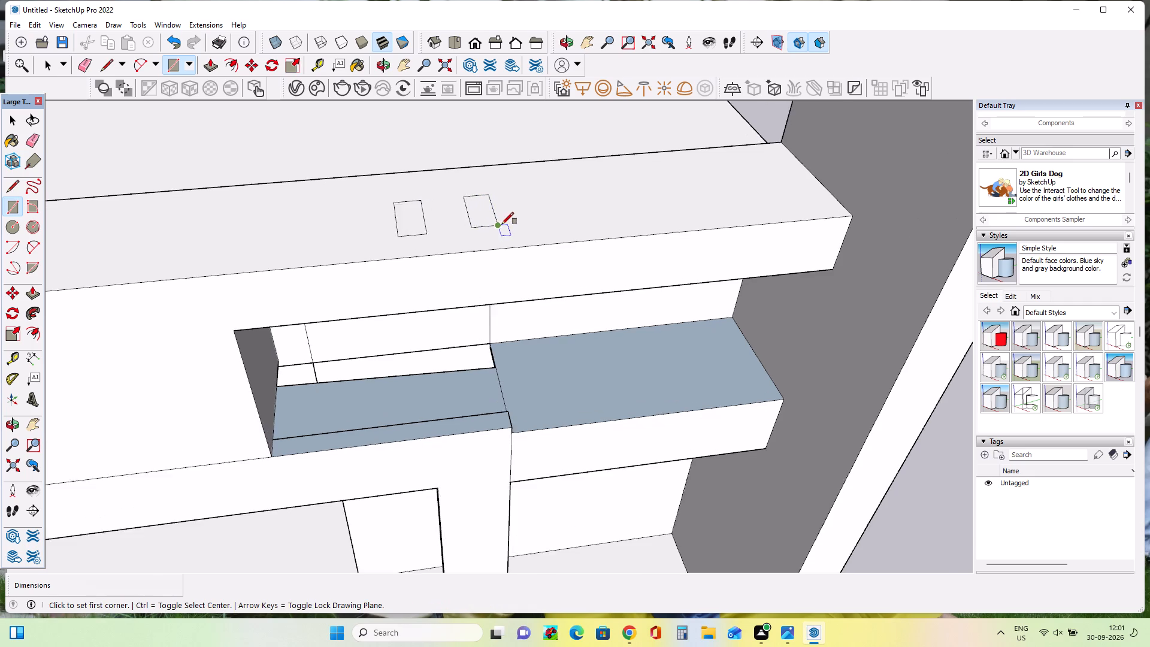
{"action": "scroll", "coordinate": [502, 224], "scroll_direction": "up", "scroll_amount": 2}
{"action": "middle_click_drag", "start_coordinate": [503, 223], "coordinate": [506, 276]}
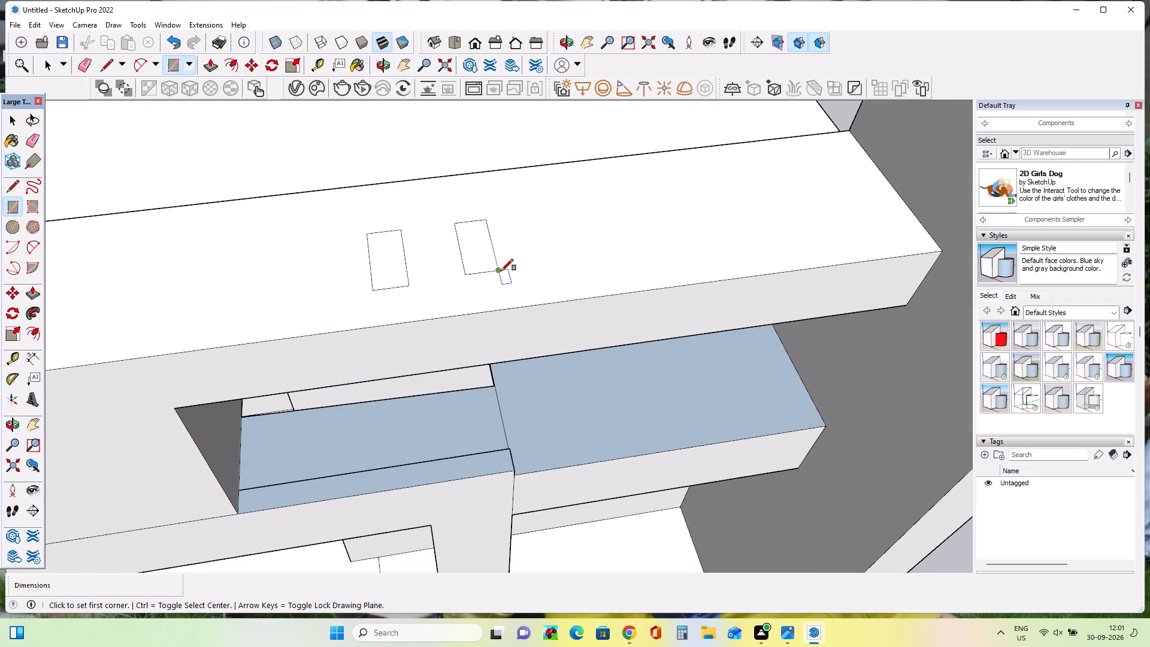
{"action": "left_click", "coordinate": [501, 270]}
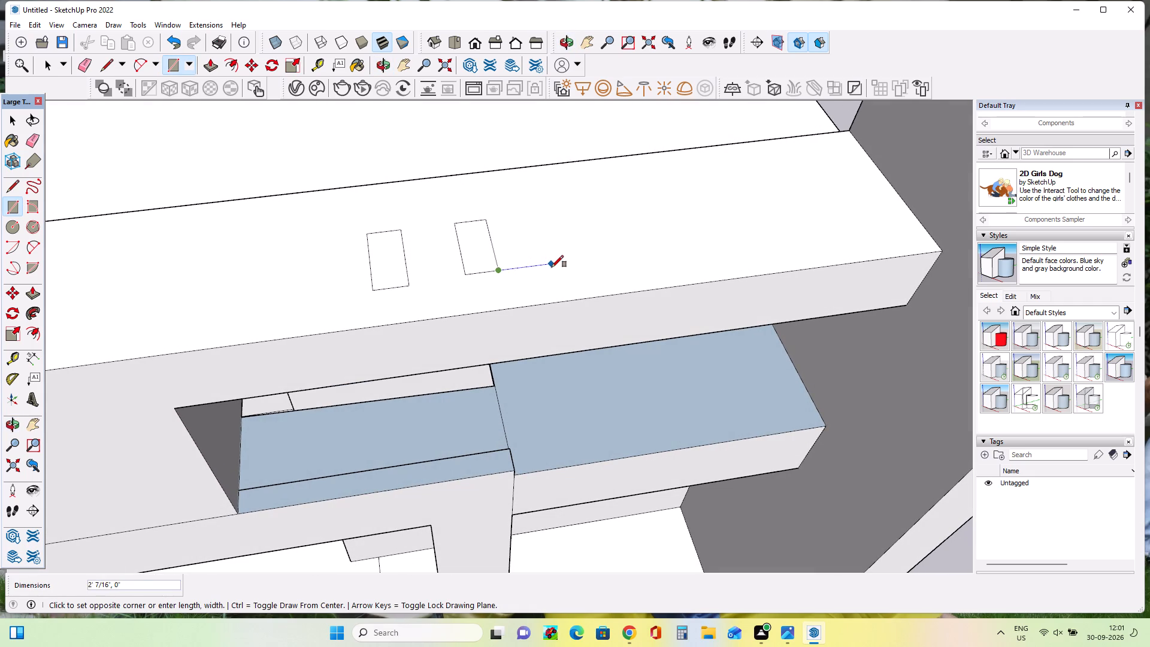
{"action": "key", "text": "Escape"}
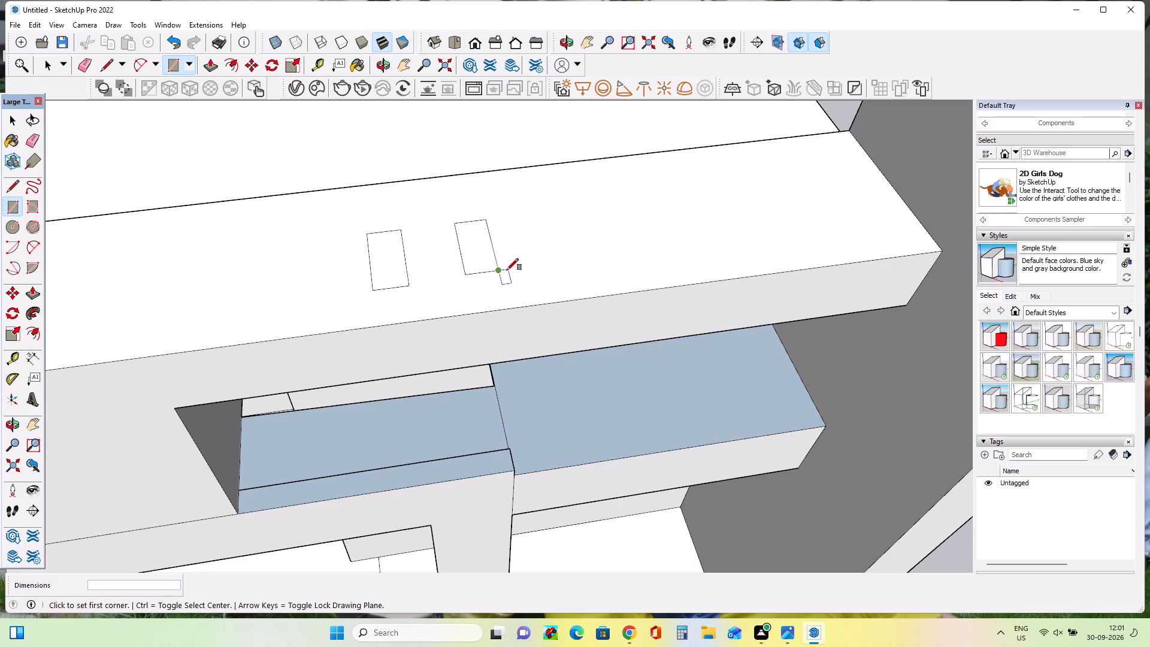
{"action": "left_click", "coordinate": [550, 267]}
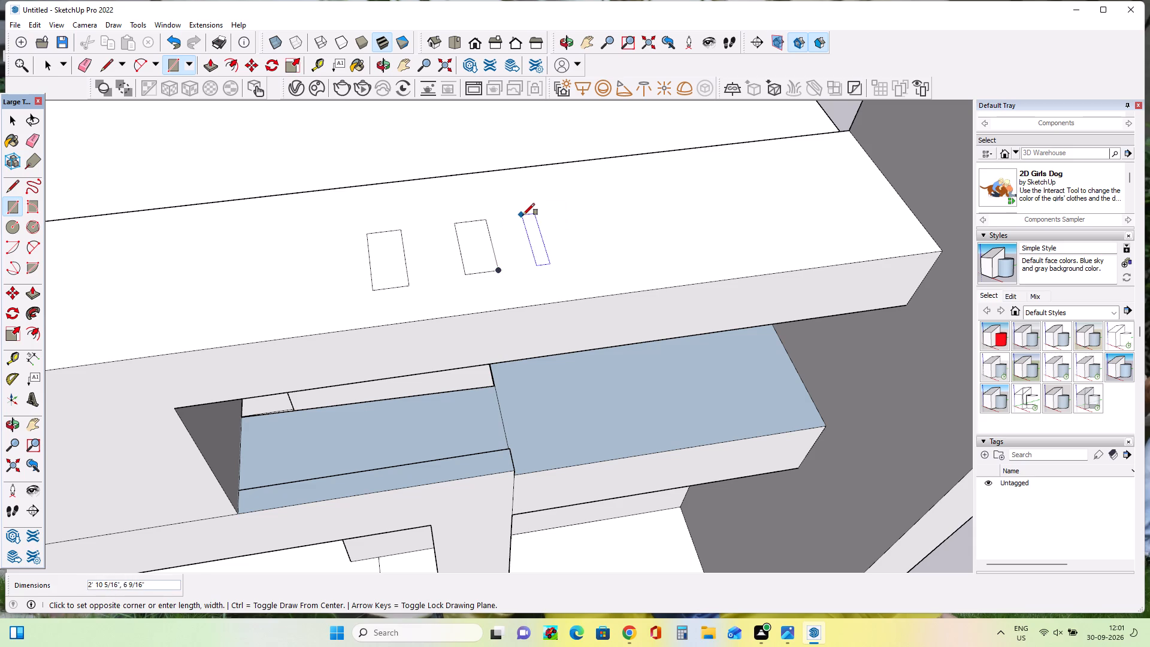
{"action": "left_click", "coordinate": [564, 210]}
Push/pull the three small rectangles up toward the canopy as posts about 11' 8", 10' 7" and 12' 7" high, the last nearest the end column.
{"action": "middle_click_drag", "start_coordinate": [581, 297], "coordinate": [577, 281]}
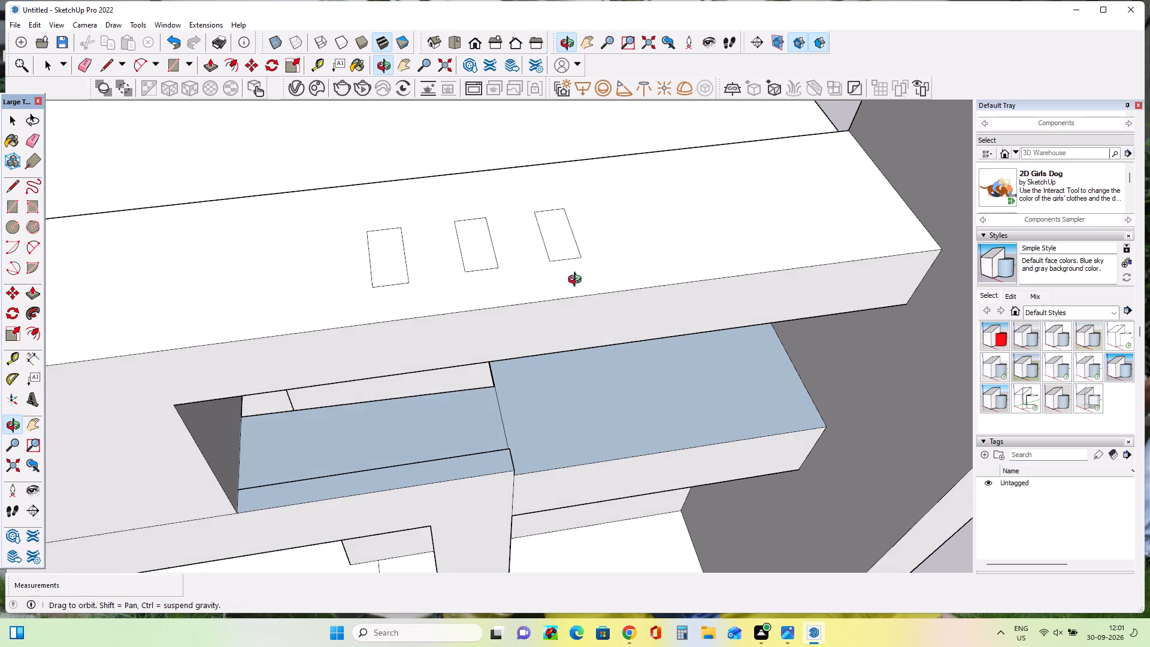
{"action": "middle_click_drag", "start_coordinate": [577, 281], "coordinate": [549, 228]}
{"action": "scroll", "coordinate": [549, 223], "scroll_direction": "down", "scroll_amount": 15}
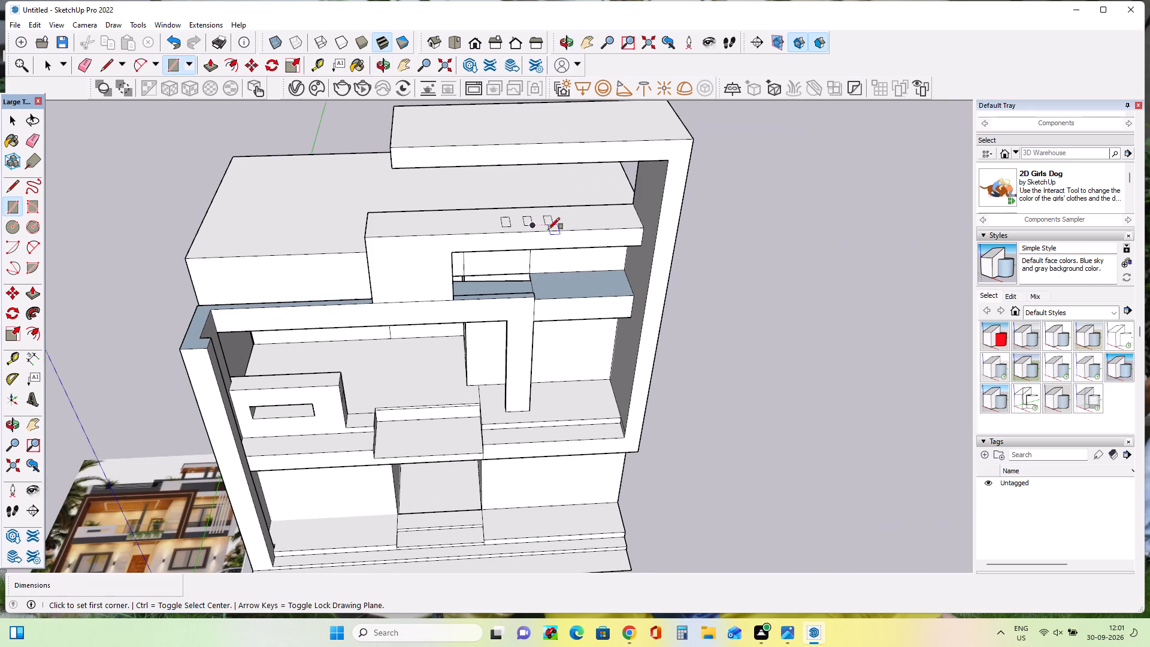
{"action": "left_click", "coordinate": [35, 295]}
{"action": "left_click", "coordinate": [508, 223]}
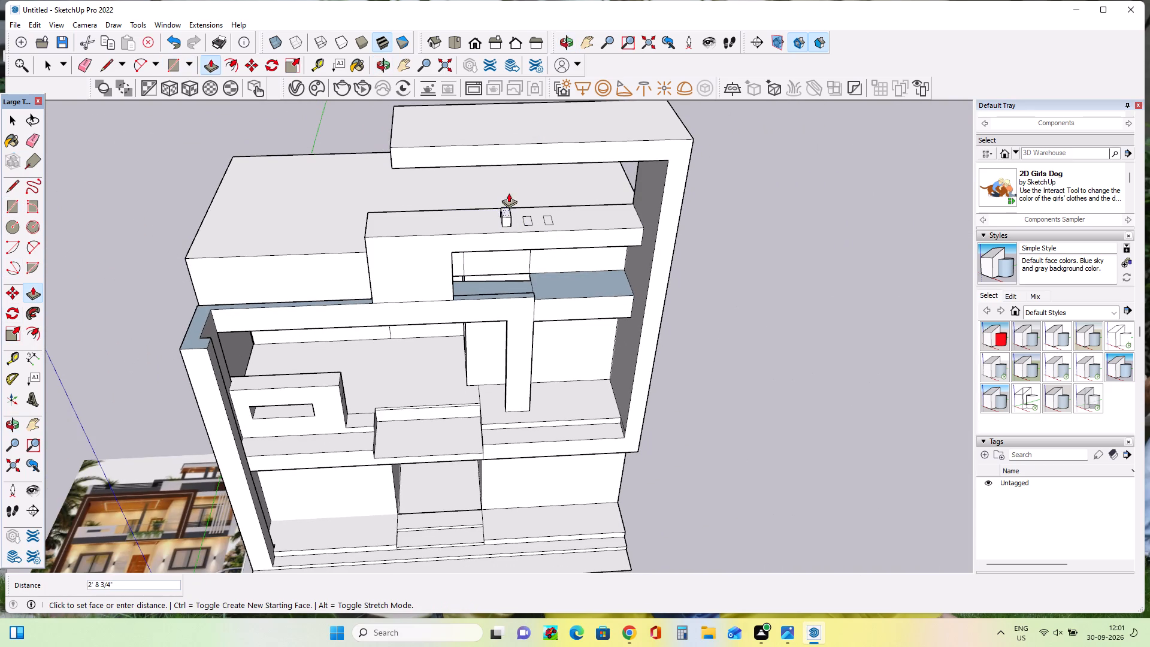
{"action": "double_click", "coordinate": [500, 153]}
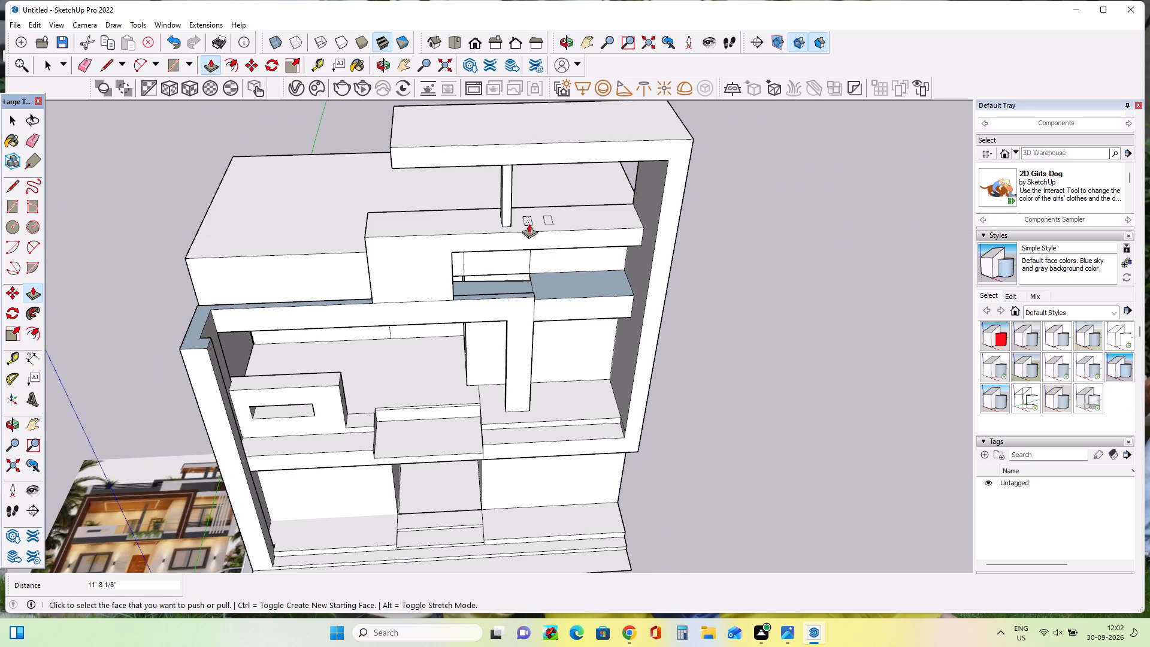
{"action": "left_click", "coordinate": [529, 222]}
{"action": "left_click", "coordinate": [530, 159]}
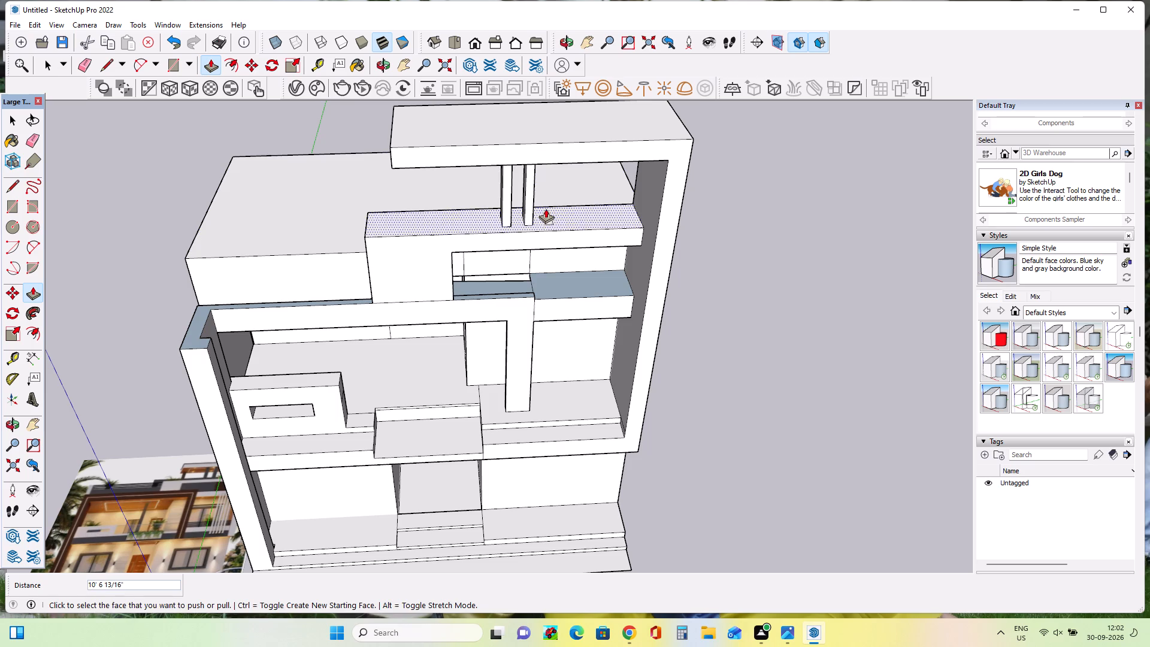
{"action": "left_click", "coordinate": [550, 222]}
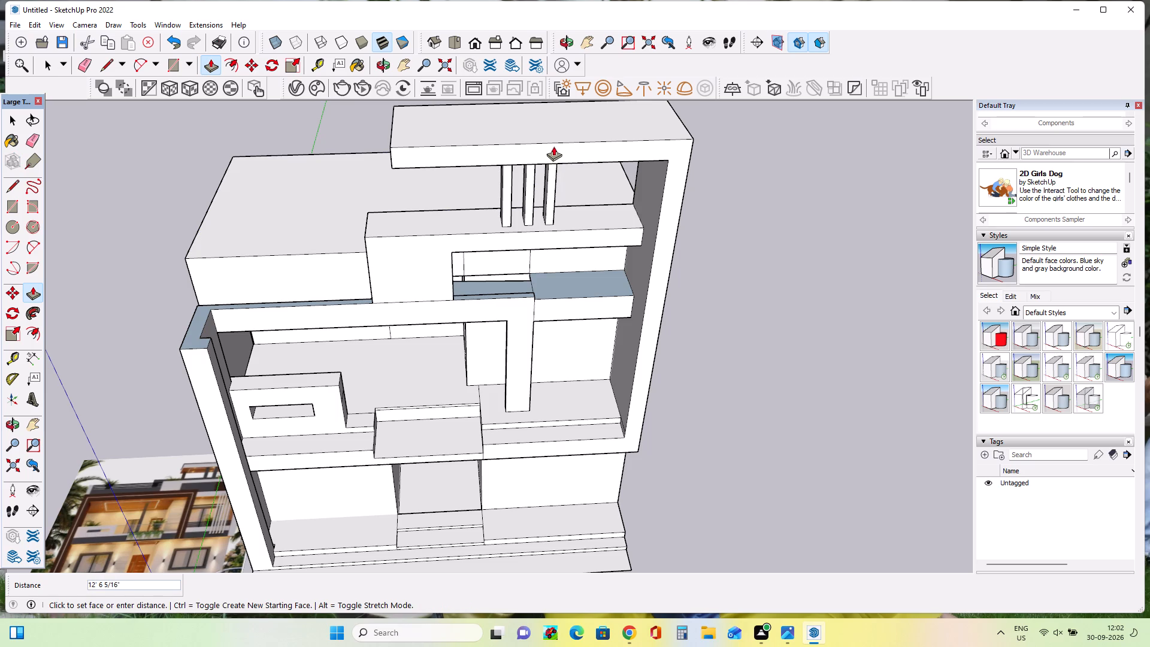
{"action": "left_click", "coordinate": [553, 146]}
Extend the post farthest from the end column upward by about 2' 10 9/16" to the canopy.
{"action": "middle_click_drag", "start_coordinate": [557, 250], "coordinate": [564, 110]}
{"action": "scroll", "coordinate": [548, 14], "scroll_direction": "up", "scroll_amount": 3}
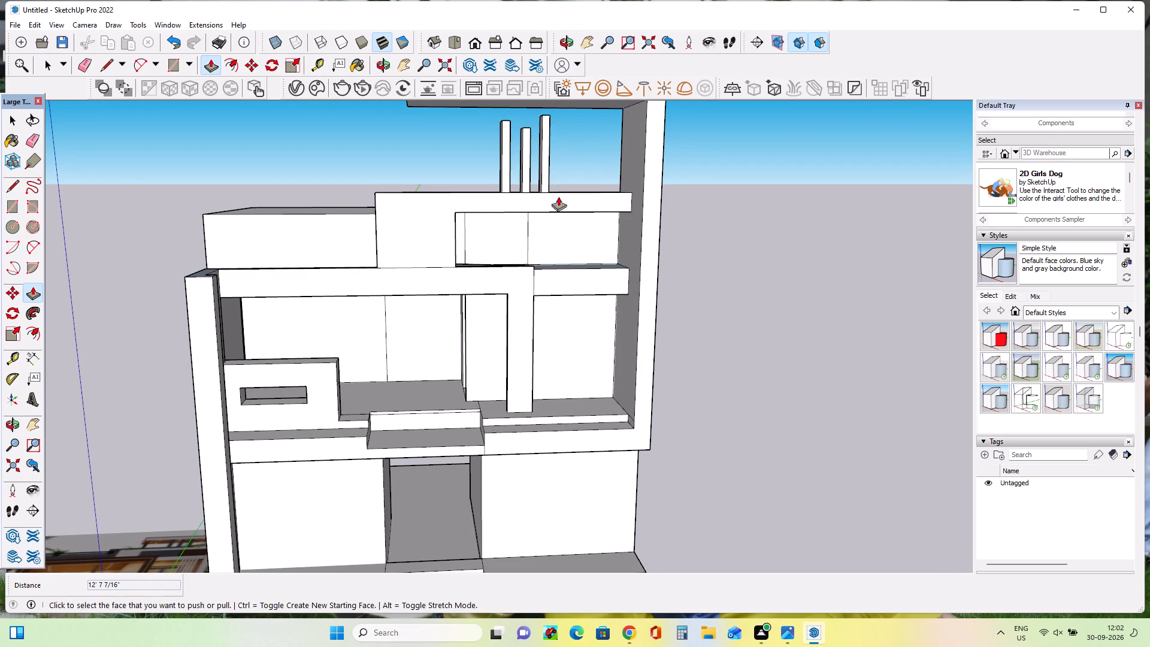
{"action": "scroll", "coordinate": [556, 186], "scroll_direction": "up", "scroll_amount": 2}
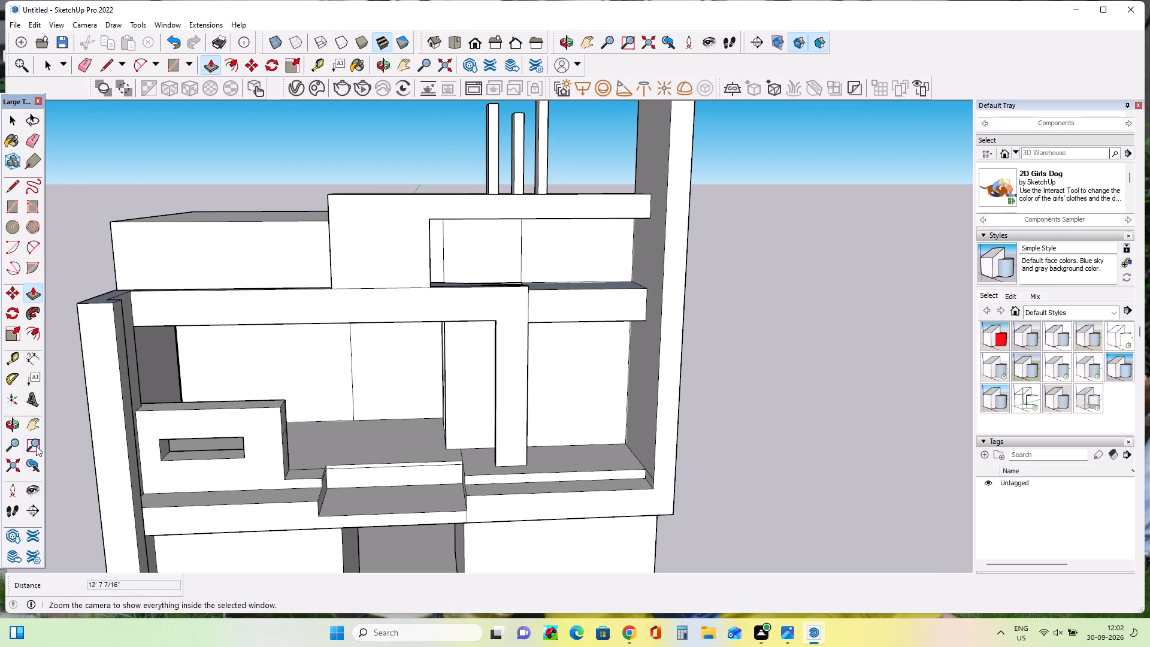
{"action": "left_click", "coordinate": [39, 420]}
{"action": "left_click_drag", "start_coordinate": [273, 389], "coordinate": [266, 545]}
{"action": "scroll", "coordinate": [458, 368], "scroll_direction": "up", "scroll_amount": 2}
{"action": "middle_click_drag", "start_coordinate": [476, 372], "coordinate": [472, 286]}
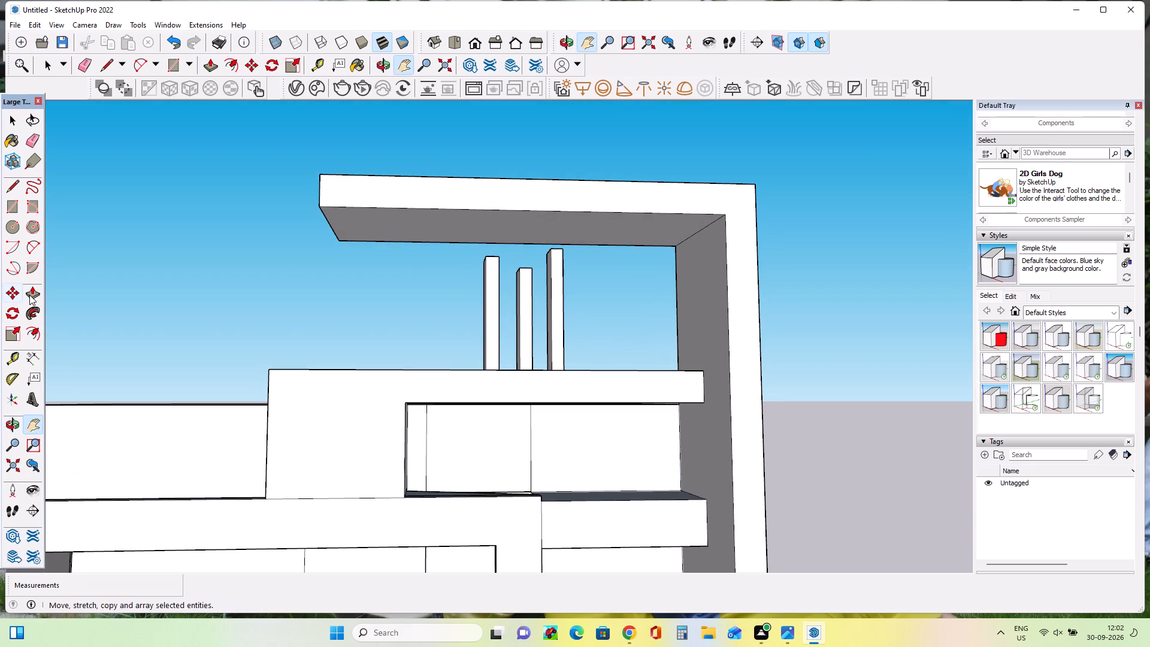
{"action": "left_click", "coordinate": [29, 295]}
{"action": "middle_click_drag", "start_coordinate": [558, 274], "coordinate": [569, 373]}
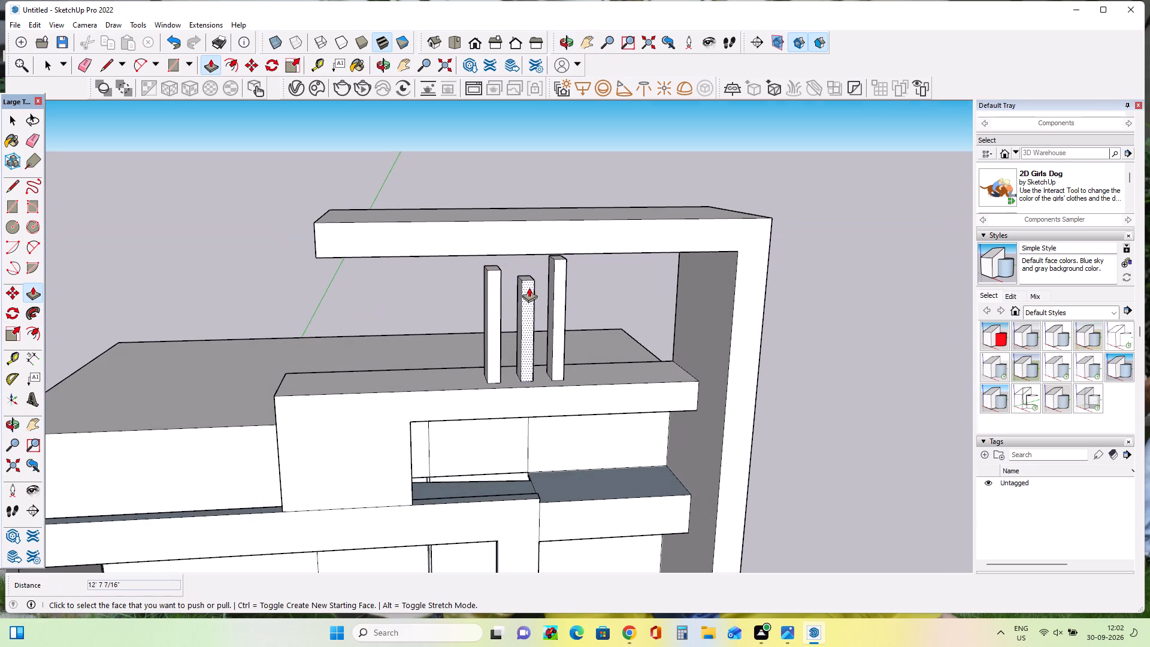
{"action": "left_click", "coordinate": [489, 265]}
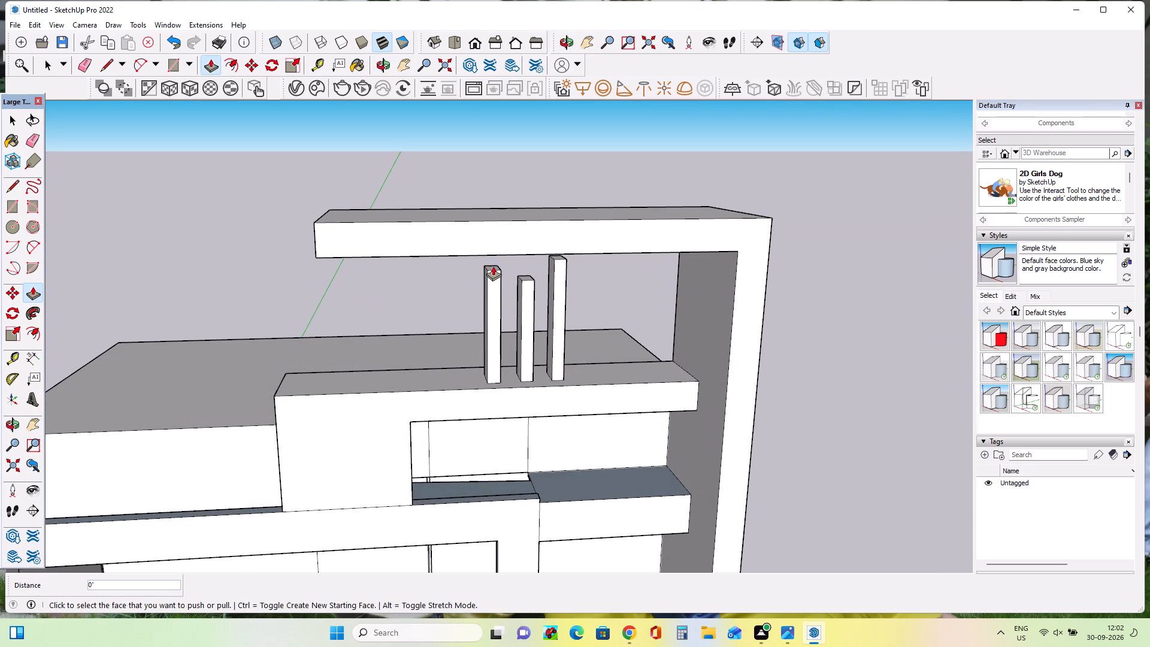
{"action": "left_click", "coordinate": [493, 266]}
{"action": "left_click", "coordinate": [503, 238]}
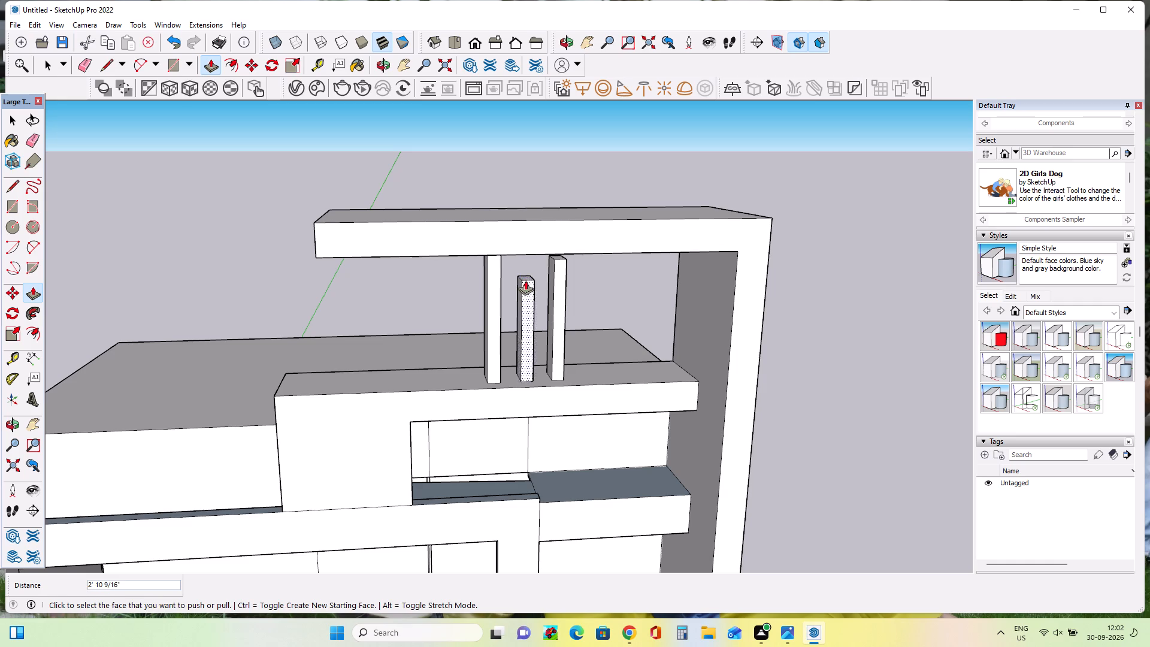
Extend the middle post upward toward the canopy's underside with Push/Pull.
{"action": "double_click", "coordinate": [528, 273]}
{"action": "left_click", "coordinate": [526, 274]}
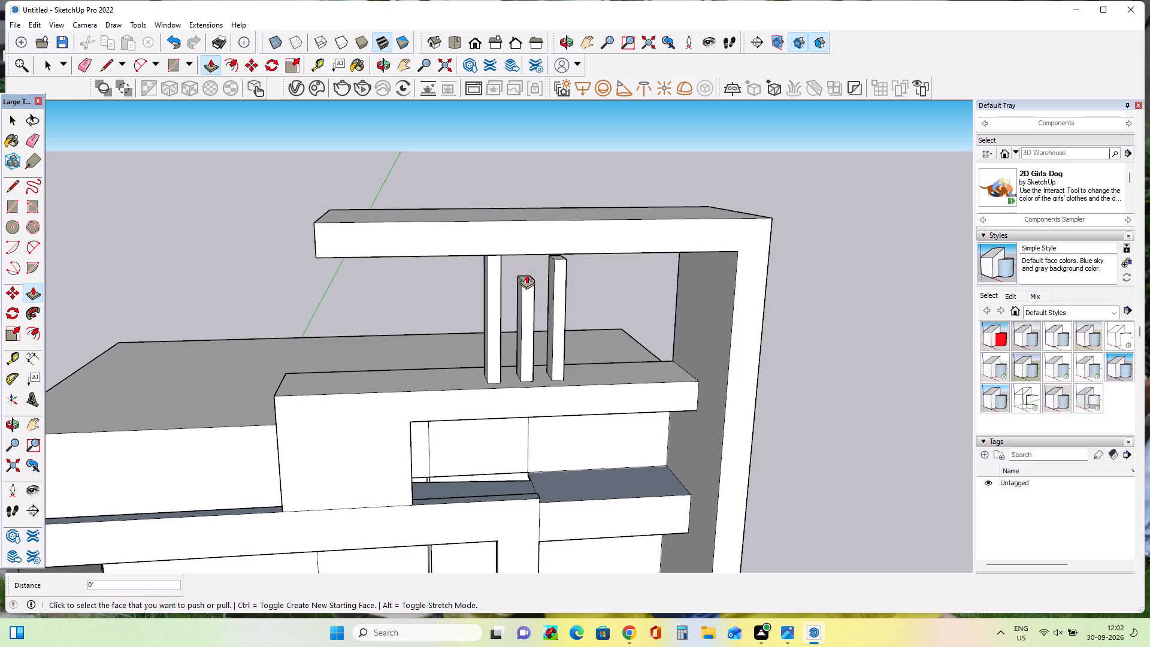
{"action": "scroll", "coordinate": [527, 271], "scroll_direction": "up", "scroll_amount": 6}
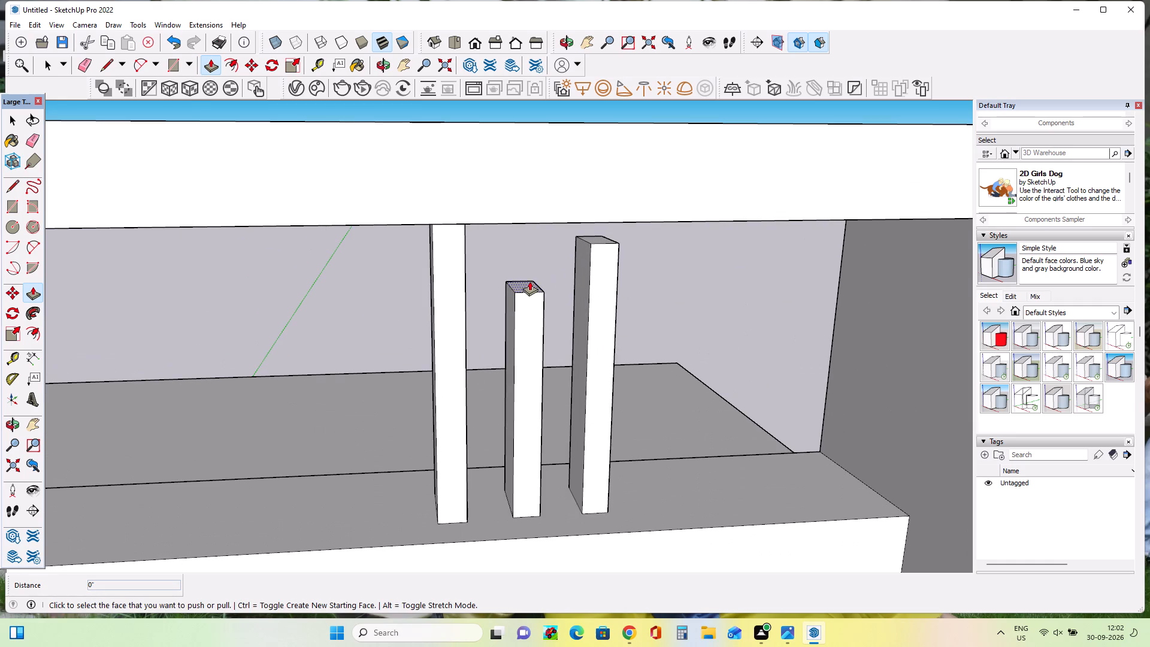
{"action": "double_click", "coordinate": [529, 281]}
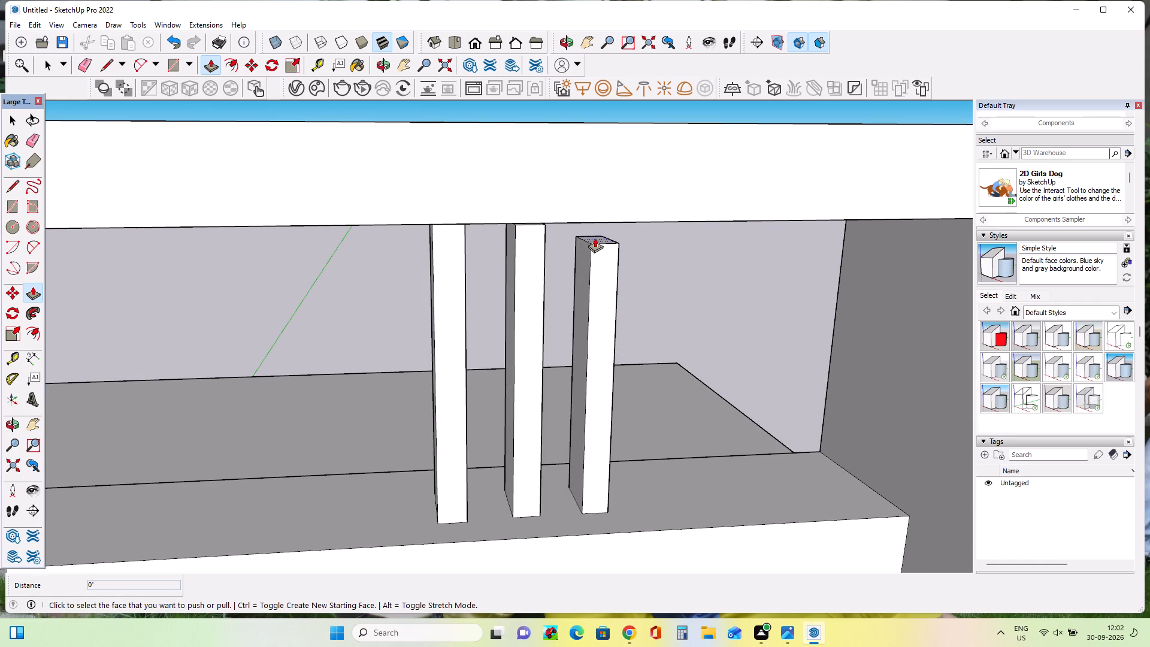
Extend the post nearest the end column upward by about 1' 7 3/4" to the canopy.
{"action": "left_click", "coordinate": [597, 238]}
{"action": "left_click", "coordinate": [604, 201]}
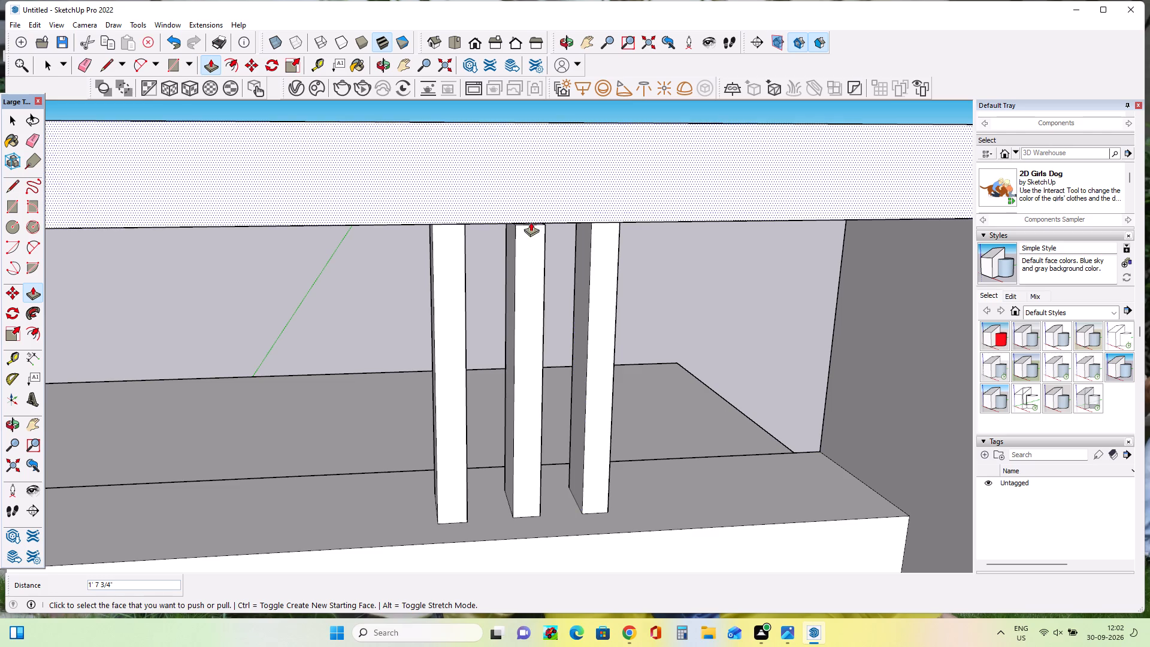
Raise the middle post's top a further 10 3/16" or so to close the remaining gap under the canopy.
{"action": "middle_click_drag", "start_coordinate": [534, 219], "coordinate": [542, 183]}
{"action": "scroll", "coordinate": [534, 195], "scroll_direction": "up", "scroll_amount": 1}
{"action": "middle_click_drag", "start_coordinate": [534, 195], "coordinate": [534, 226]}
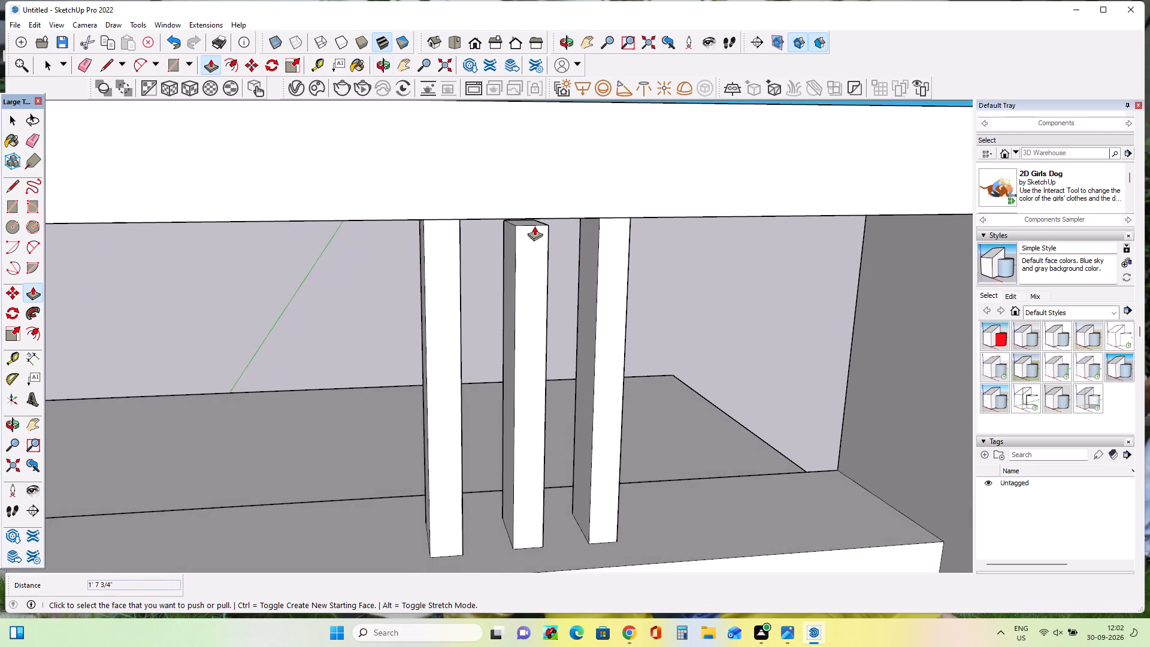
{"action": "scroll", "coordinate": [534, 226], "scroll_direction": "up", "scroll_amount": 7}
{"action": "left_click", "coordinate": [534, 214]}
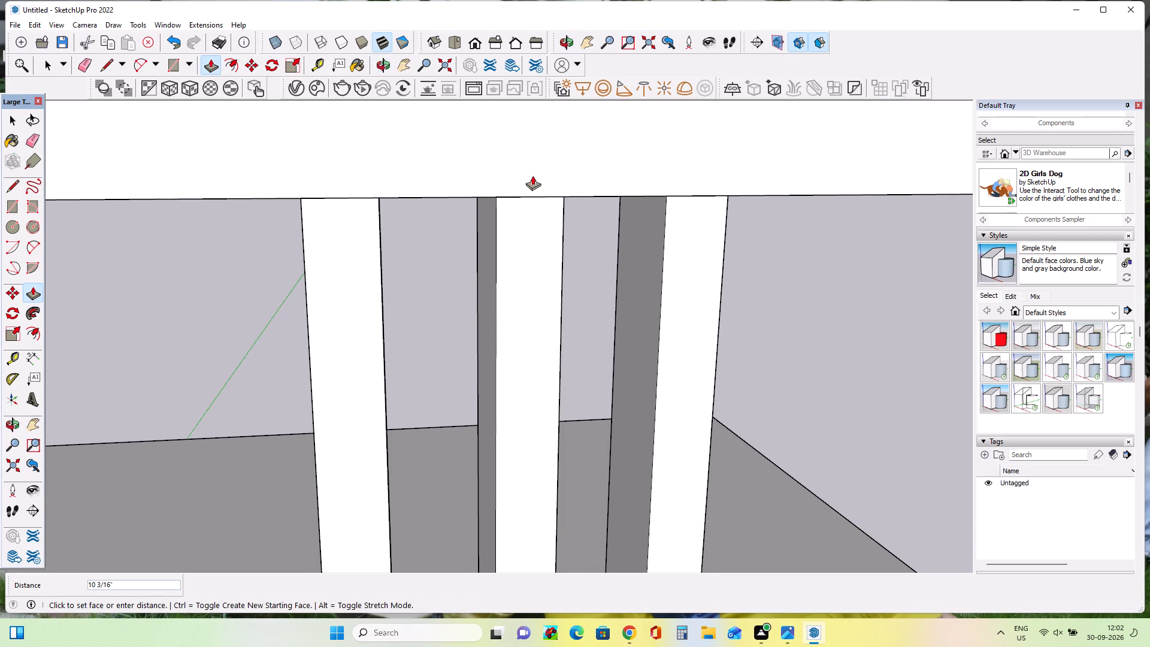
{"action": "left_click", "coordinate": [532, 176]}
{"action": "scroll", "coordinate": [540, 286], "scroll_direction": "down", "scroll_amount": 20}
{"action": "scroll", "coordinate": [540, 286], "scroll_direction": "down", "scroll_amount": 1}
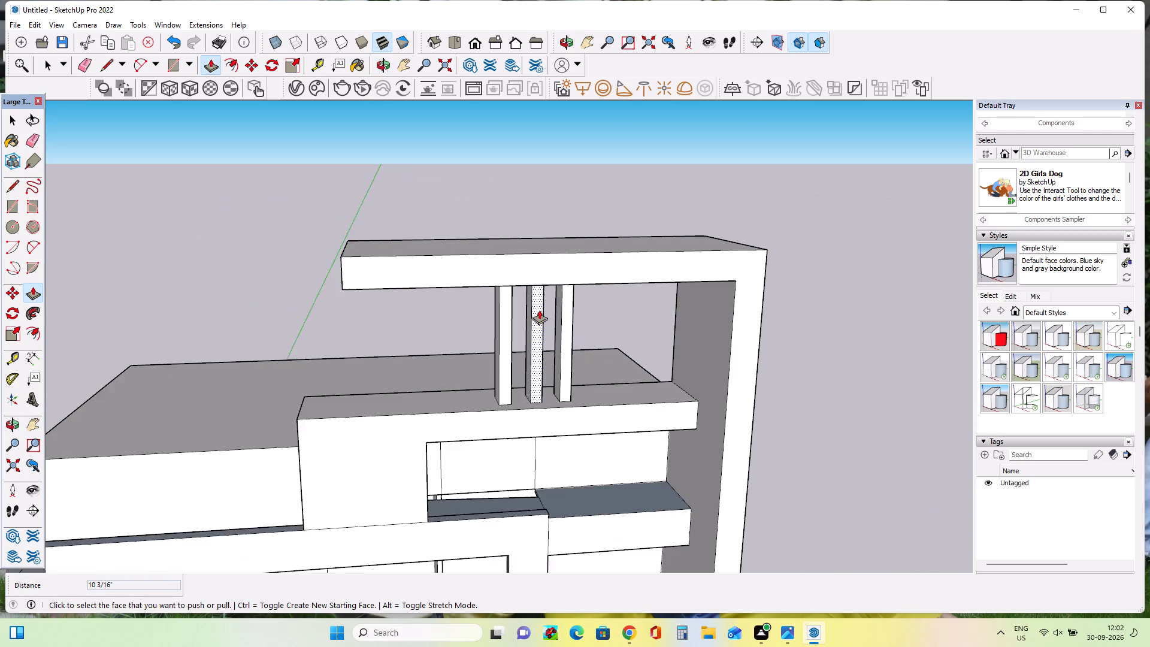
Erase the two vertical edges on the recessed wall beneath the upper roof slab.
{"action": "scroll", "coordinate": [539, 310], "scroll_direction": "down", "scroll_amount": 7}
{"action": "middle_click_drag", "start_coordinate": [500, 514], "coordinate": [445, 438]}
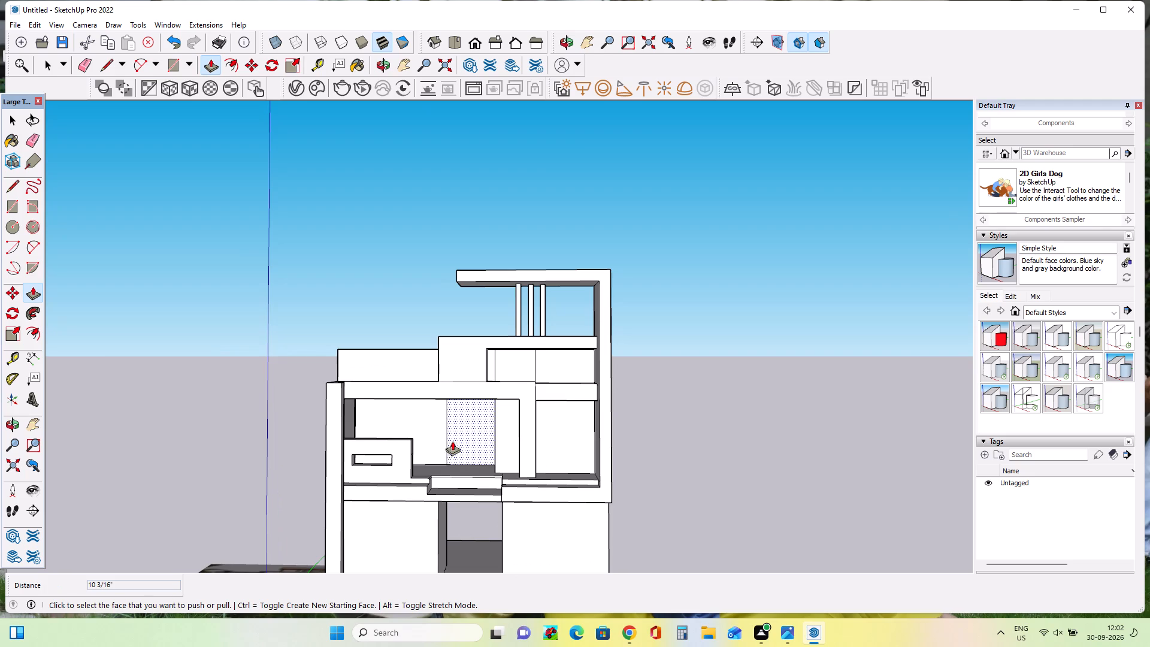
{"action": "scroll", "coordinate": [519, 366], "scroll_direction": "up", "scroll_amount": 7}
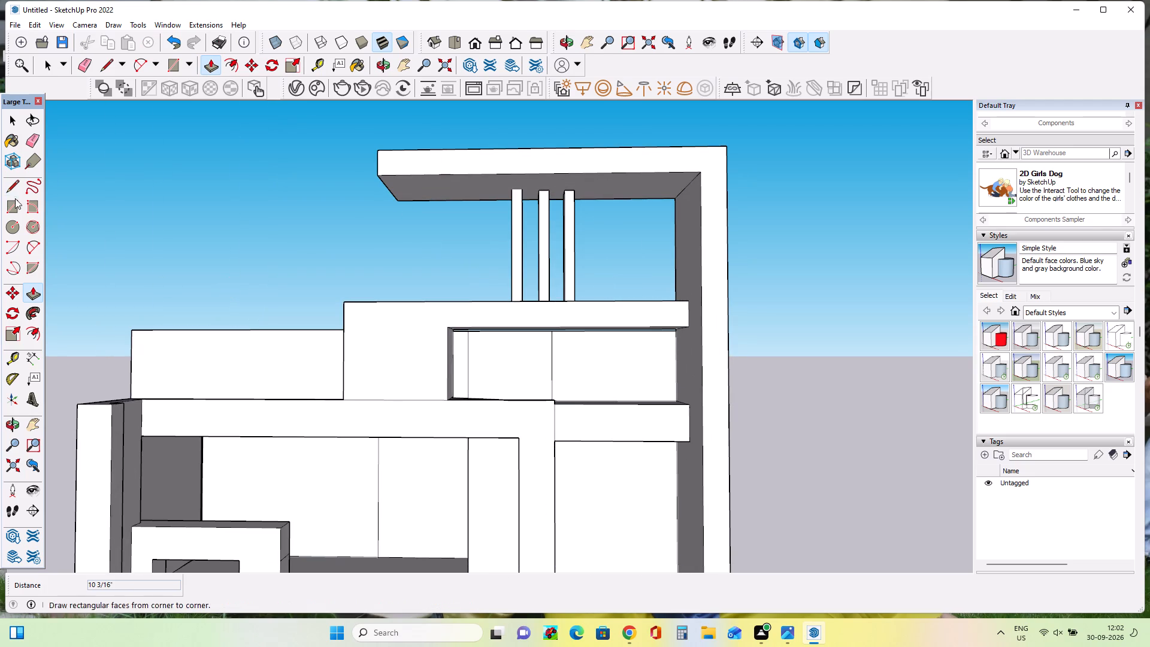
{"action": "left_click", "coordinate": [34, 137]}
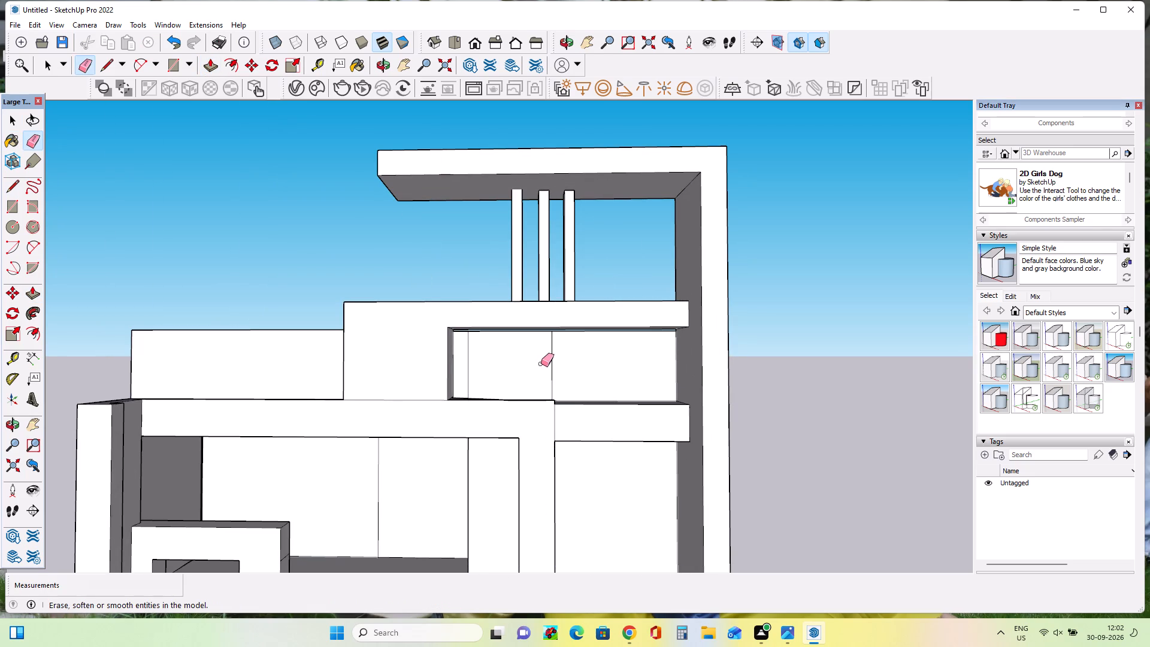
{"action": "left_click", "coordinate": [552, 365]}
{"action": "left_click", "coordinate": [468, 365]}
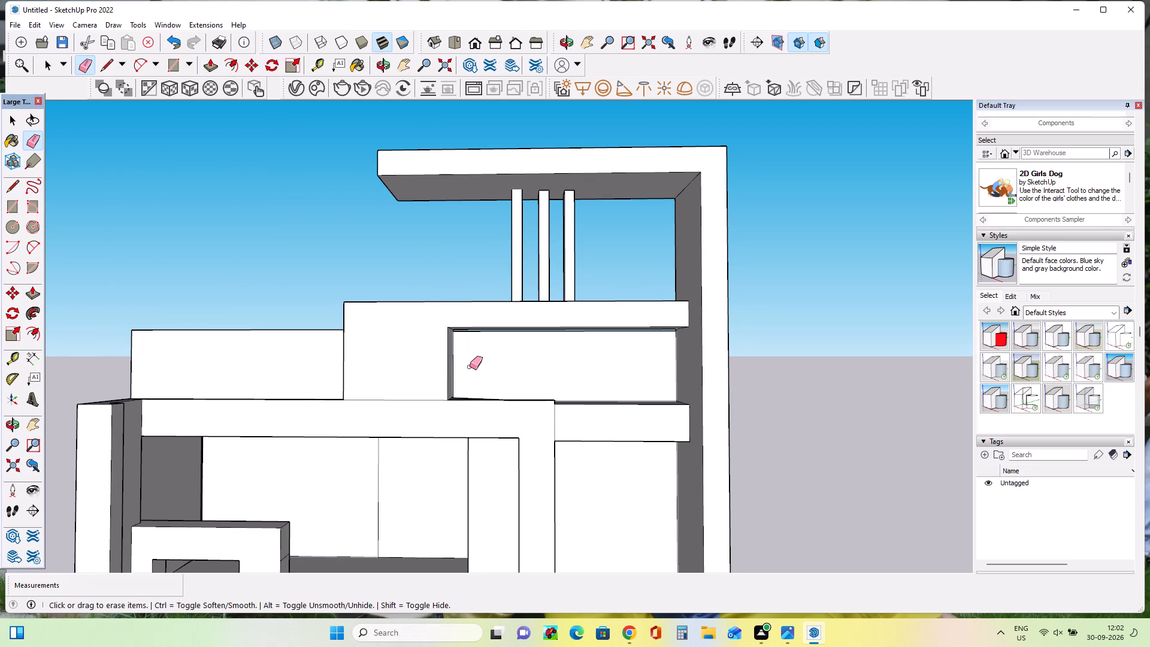
Review the whole house from the front and the side to check its overall massing.
{"action": "scroll", "coordinate": [487, 436], "scroll_direction": "down", "scroll_amount": 4}
{"action": "scroll", "coordinate": [406, 503], "scroll_direction": "down", "scroll_amount": 4}
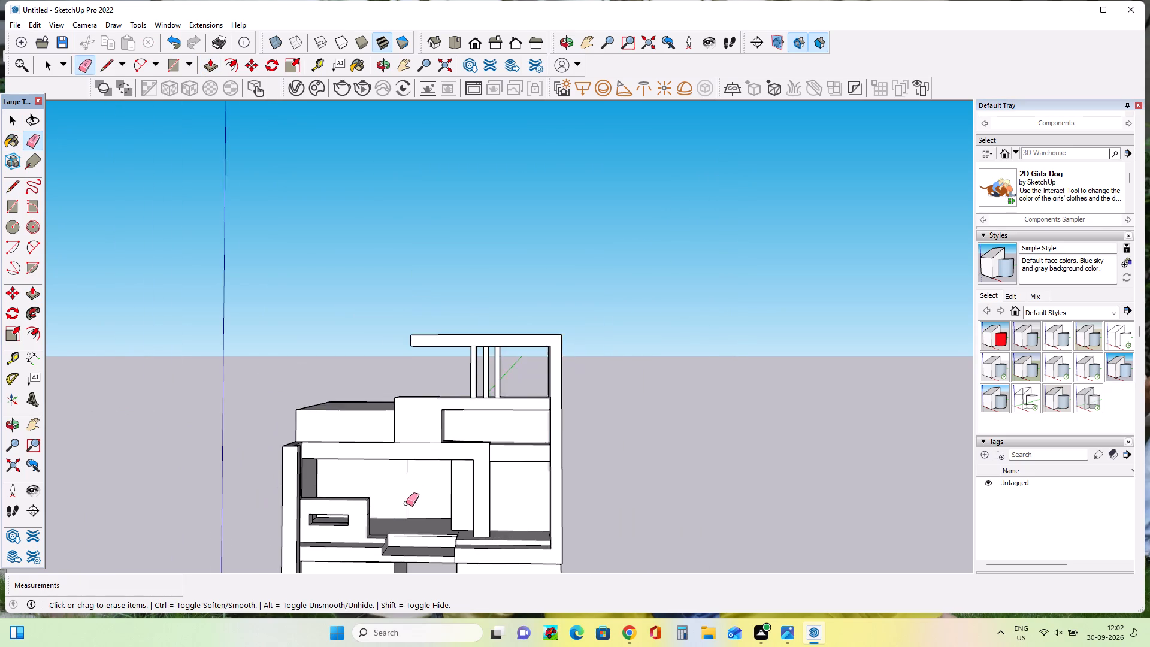
{"action": "scroll", "coordinate": [406, 503], "scroll_direction": "down", "scroll_amount": 3}
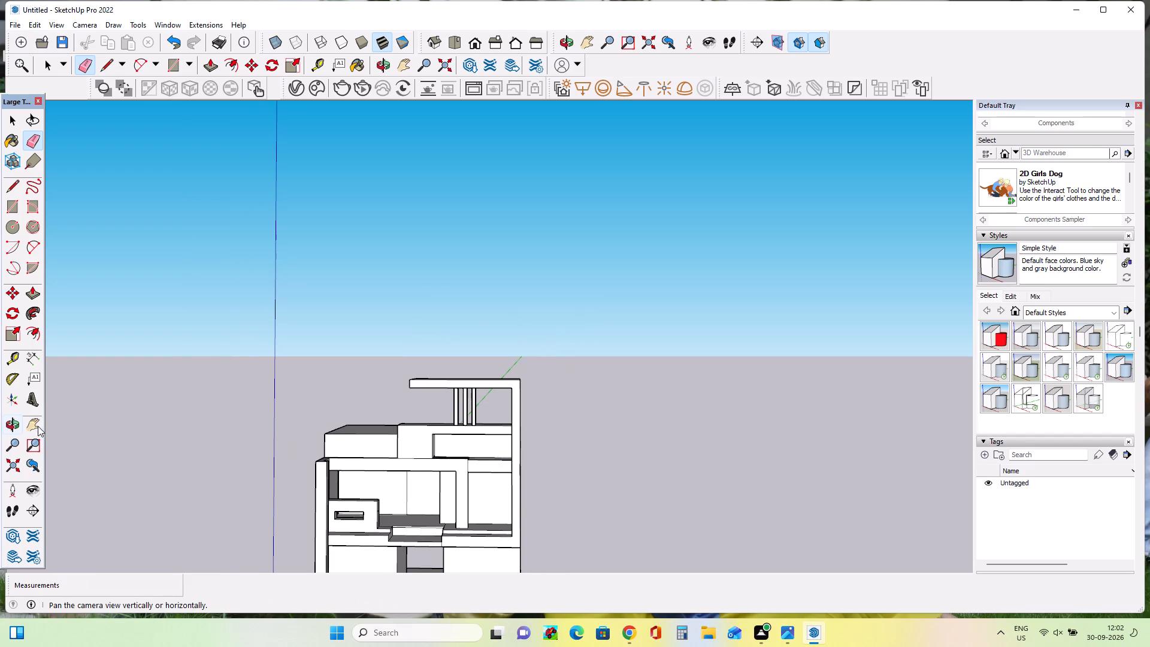
{"action": "double_click", "coordinate": [37, 423]}
{"action": "left_click_drag", "start_coordinate": [317, 487], "coordinate": [383, 366]}
{"action": "scroll", "coordinate": [509, 425], "scroll_direction": "up", "scroll_amount": 5}
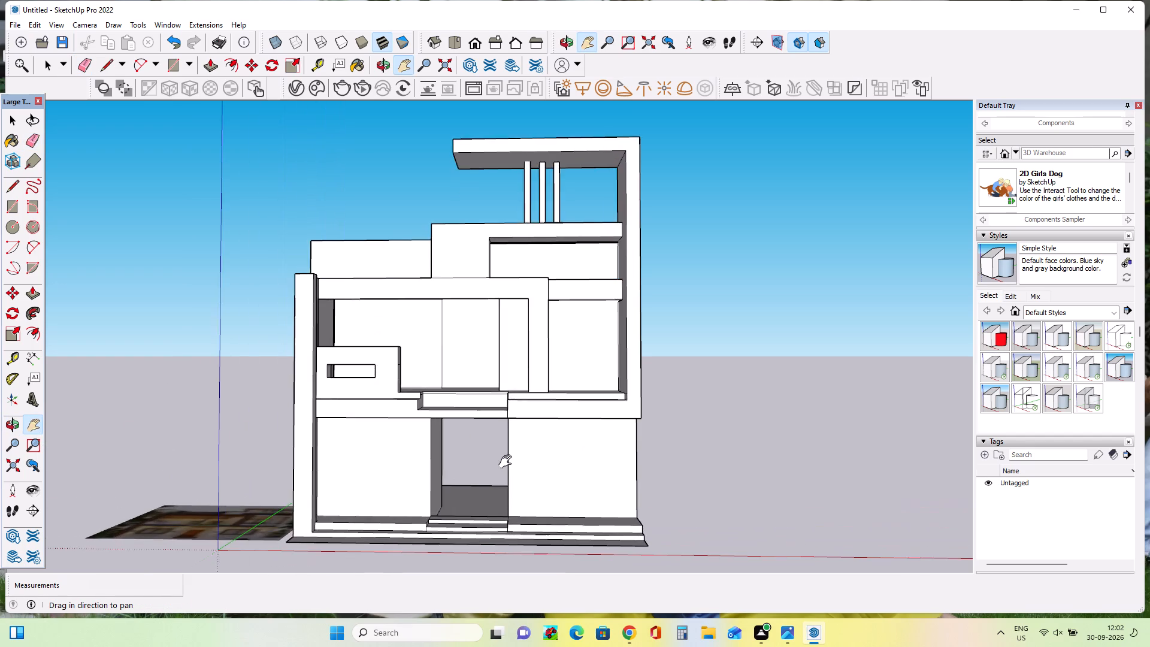
{"action": "scroll", "coordinate": [508, 462], "scroll_direction": "up", "scroll_amount": 1}
{"action": "middle_click_drag", "start_coordinate": [485, 451], "coordinate": [525, 525]}
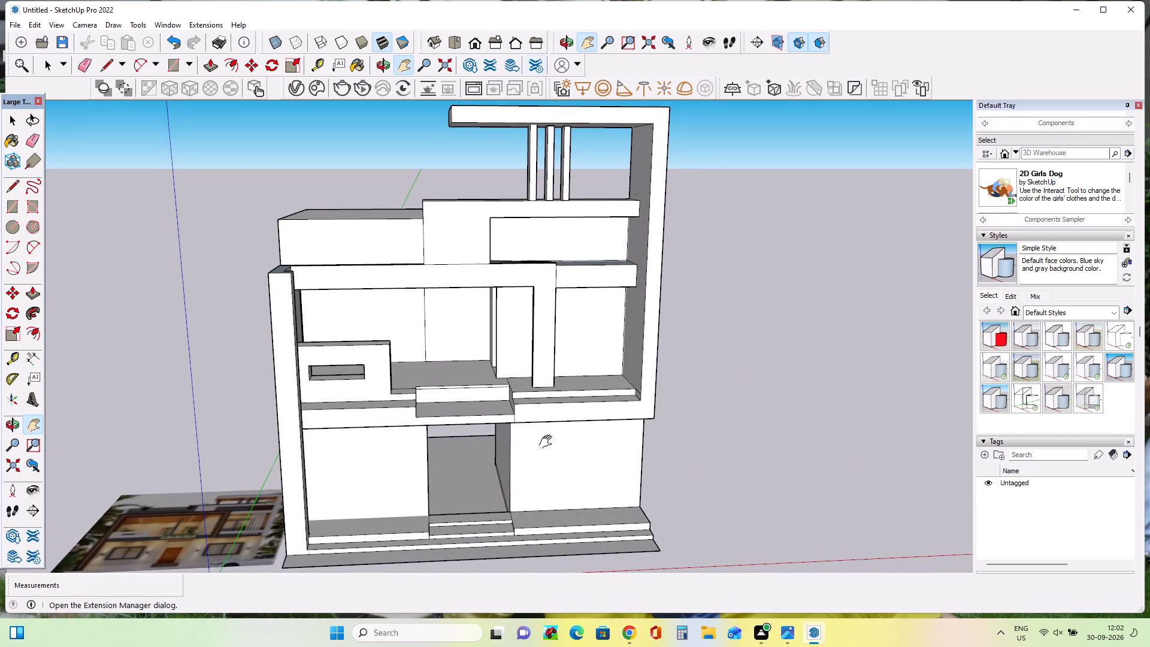
{"action": "middle_click_drag", "start_coordinate": [512, 410], "coordinate": [821, 433]}
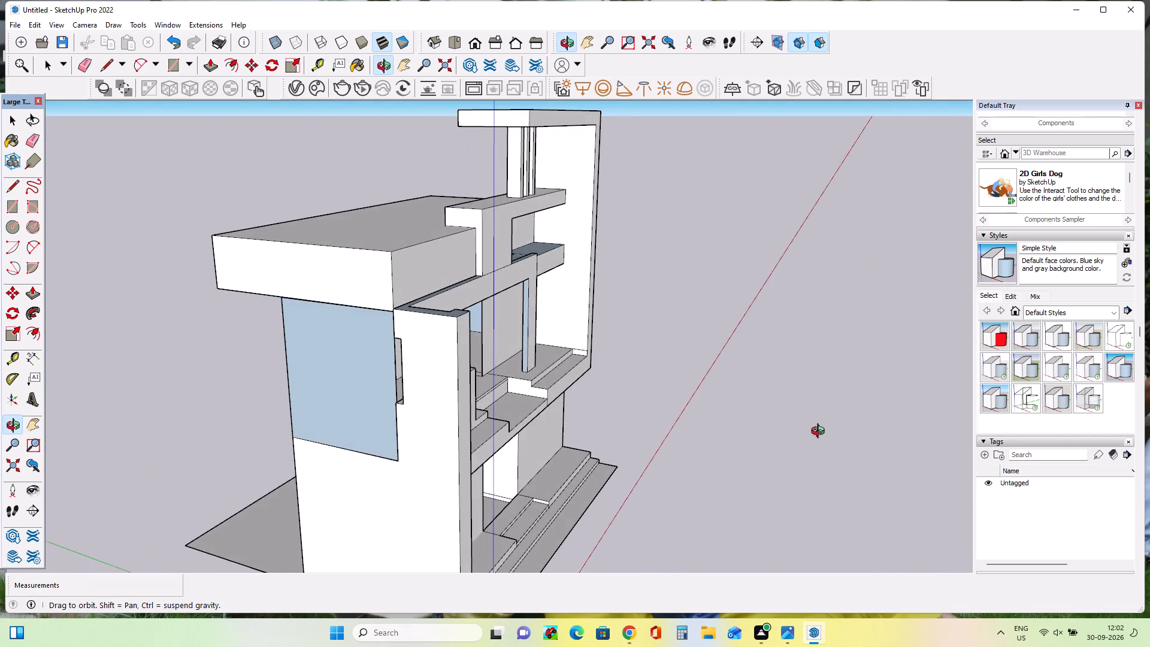
{"action": "middle_click_drag", "start_coordinate": [821, 433], "coordinate": [509, 453]}
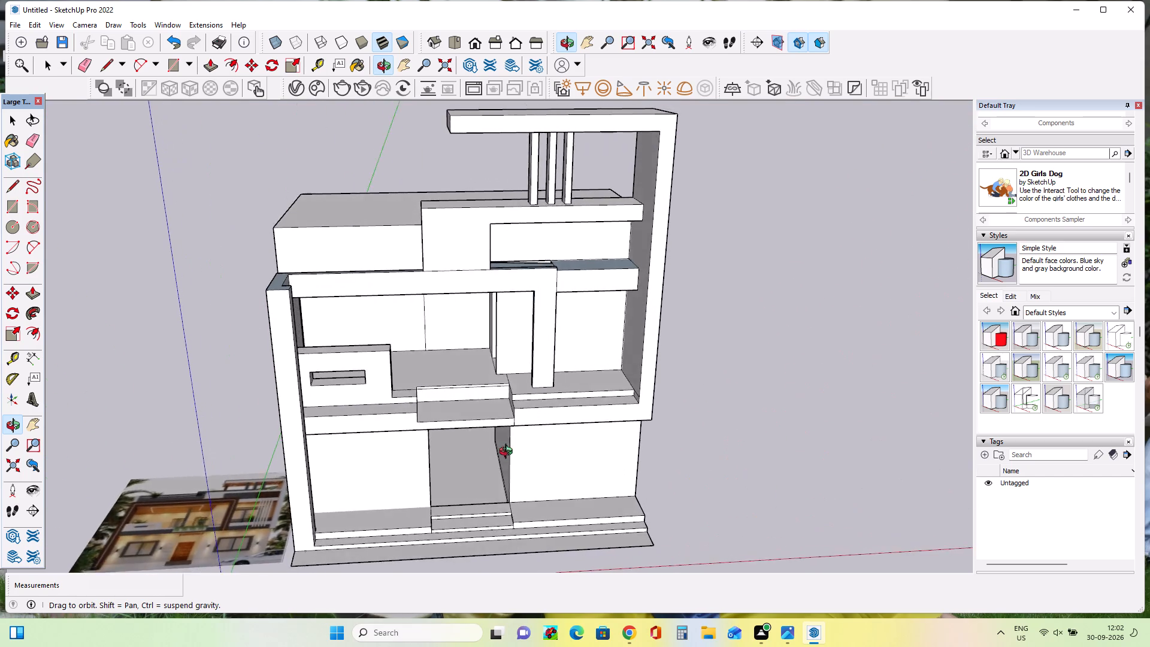
Pull the floor strip in the upper-storey wall gap behind the beam upward by about 20' 8 7/16" to fill the gap.
{"action": "middle_click_drag", "start_coordinate": [509, 453], "coordinate": [653, 402]}
{"action": "scroll", "coordinate": [425, 347], "scroll_direction": "up", "scroll_amount": 4}
{"action": "middle_click_drag", "start_coordinate": [509, 383], "coordinate": [532, 401]}
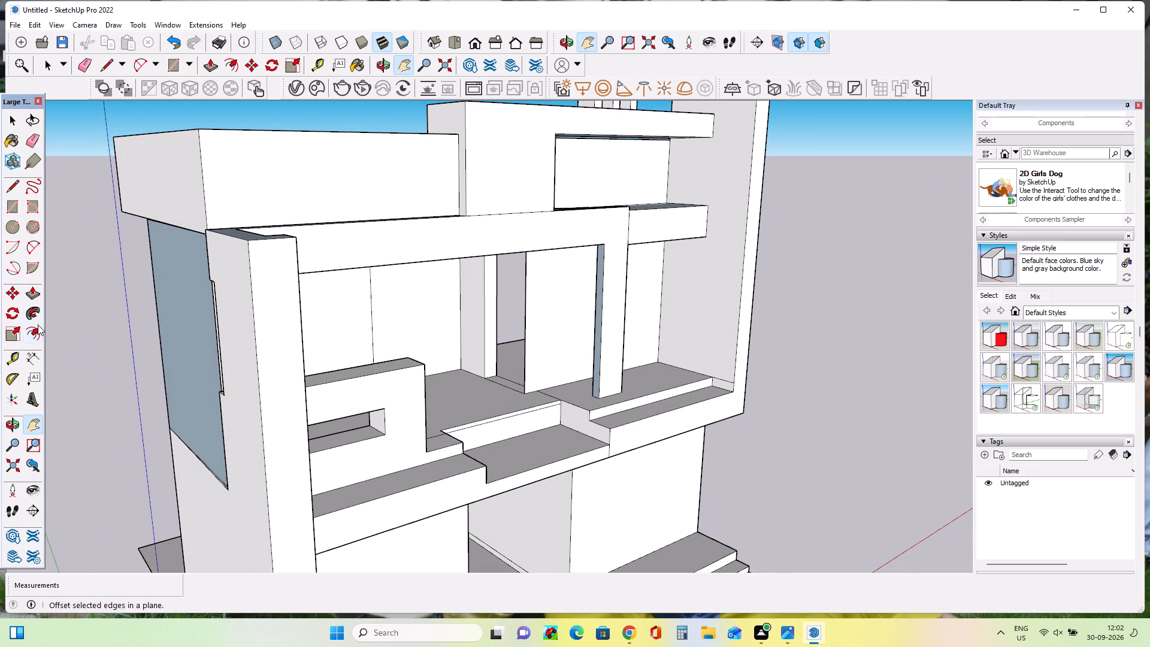
{"action": "double_click", "coordinate": [40, 290]}
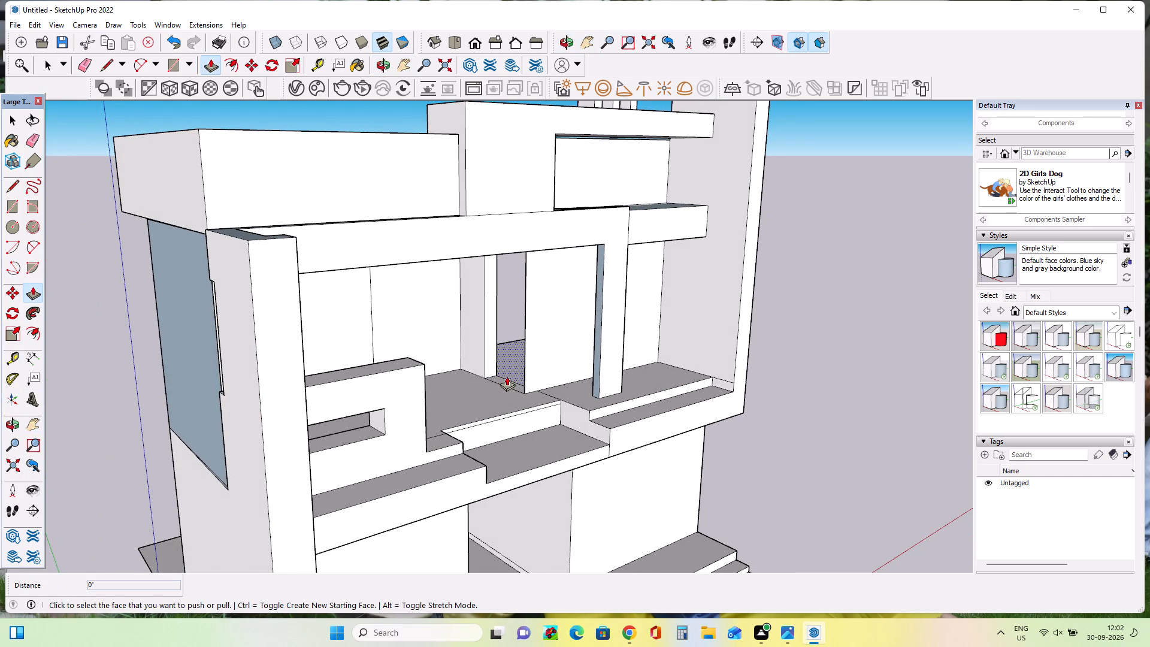
{"action": "left_click", "coordinate": [507, 382]}
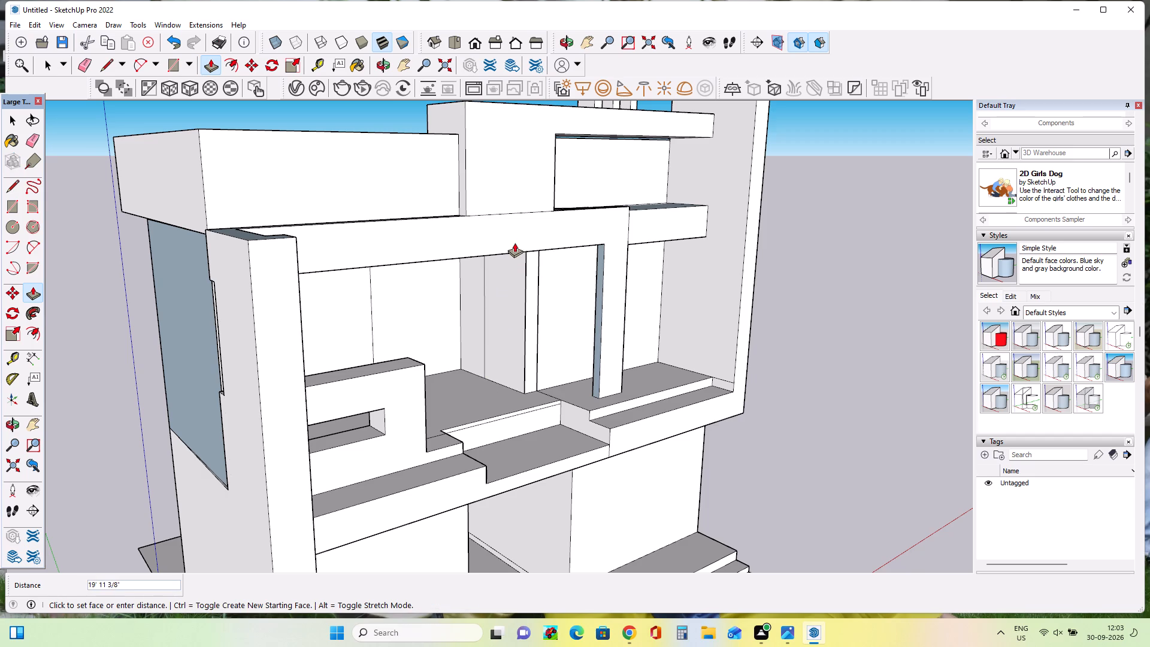
{"action": "left_click", "coordinate": [515, 241]}
Erase the leftover vertical edges on the front and side faces of the filled upper-storey wall section.
{"action": "middle_click_drag", "start_coordinate": [616, 331], "coordinate": [544, 346]}
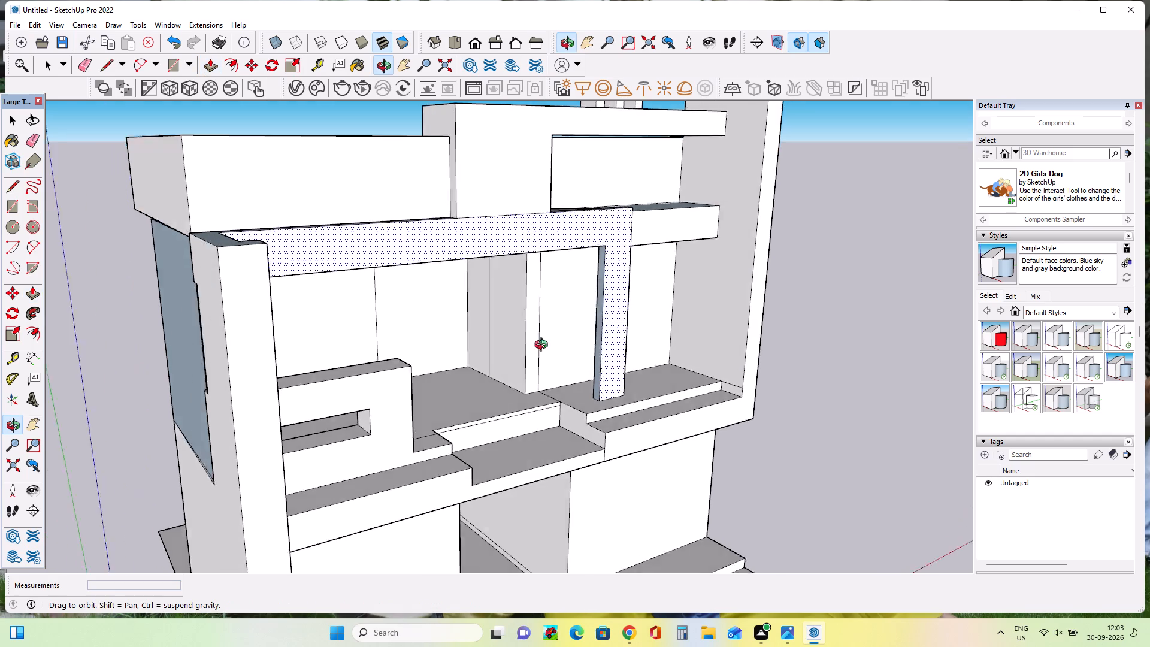
{"action": "middle_click_drag", "start_coordinate": [544, 346], "coordinate": [469, 350]}
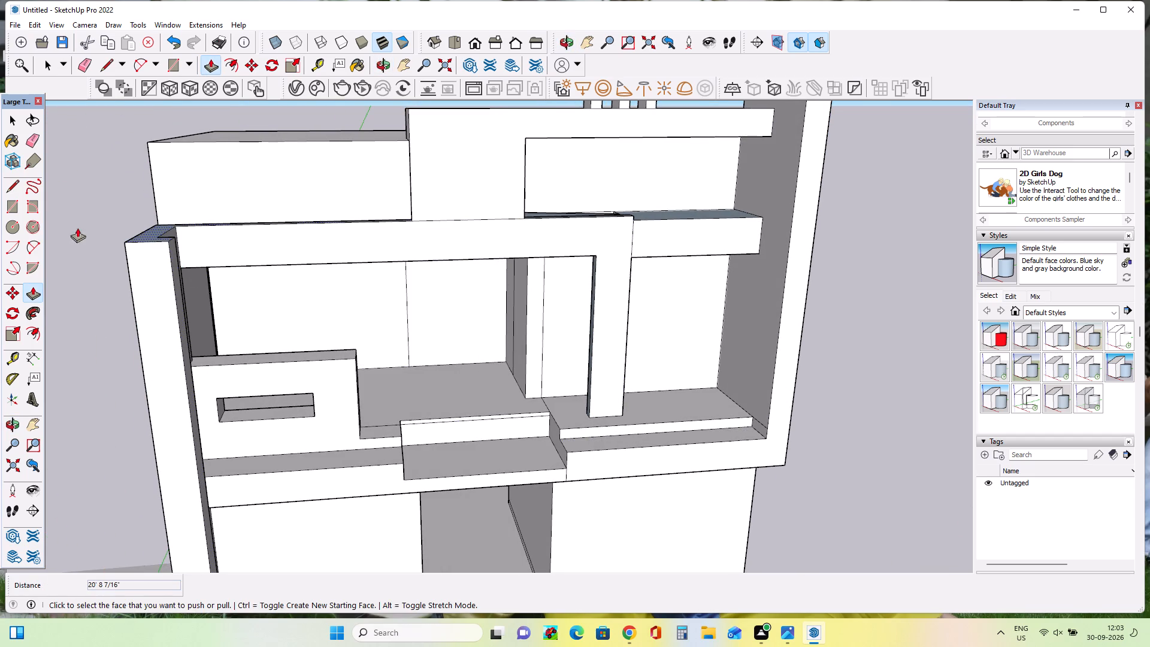
{"action": "left_click", "coordinate": [35, 134]}
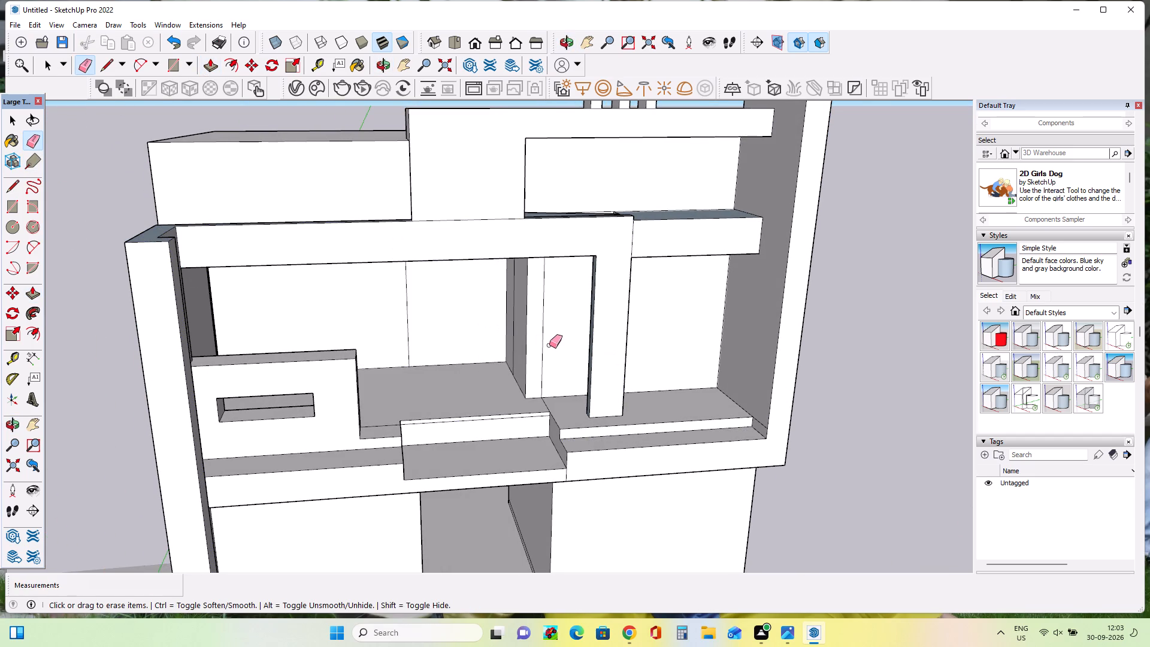
{"action": "left_click", "coordinate": [544, 339]}
{"action": "middle_click_drag", "start_coordinate": [578, 387], "coordinate": [780, 399]}
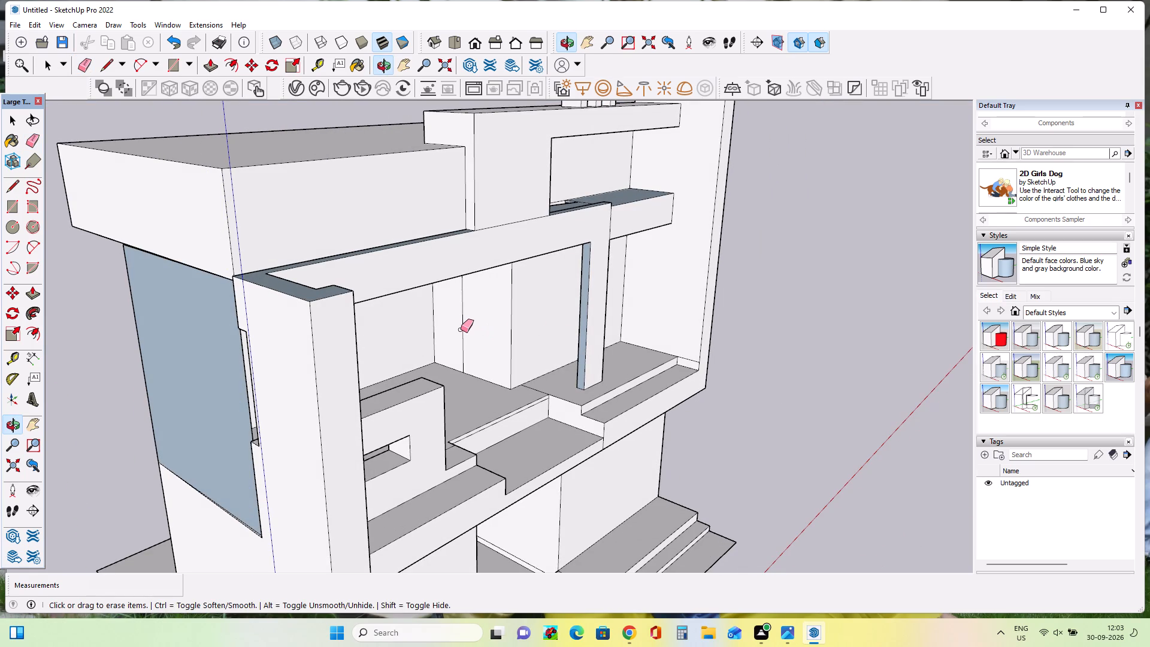
{"action": "double_click", "coordinate": [461, 328]}
{"action": "double_click", "coordinate": [463, 328]}
Inspect the cleaned upper-storey walls and the recess behind the beam under the upper roof slab.
{"action": "middle_click_drag", "start_coordinate": [561, 389], "coordinate": [516, 389]}
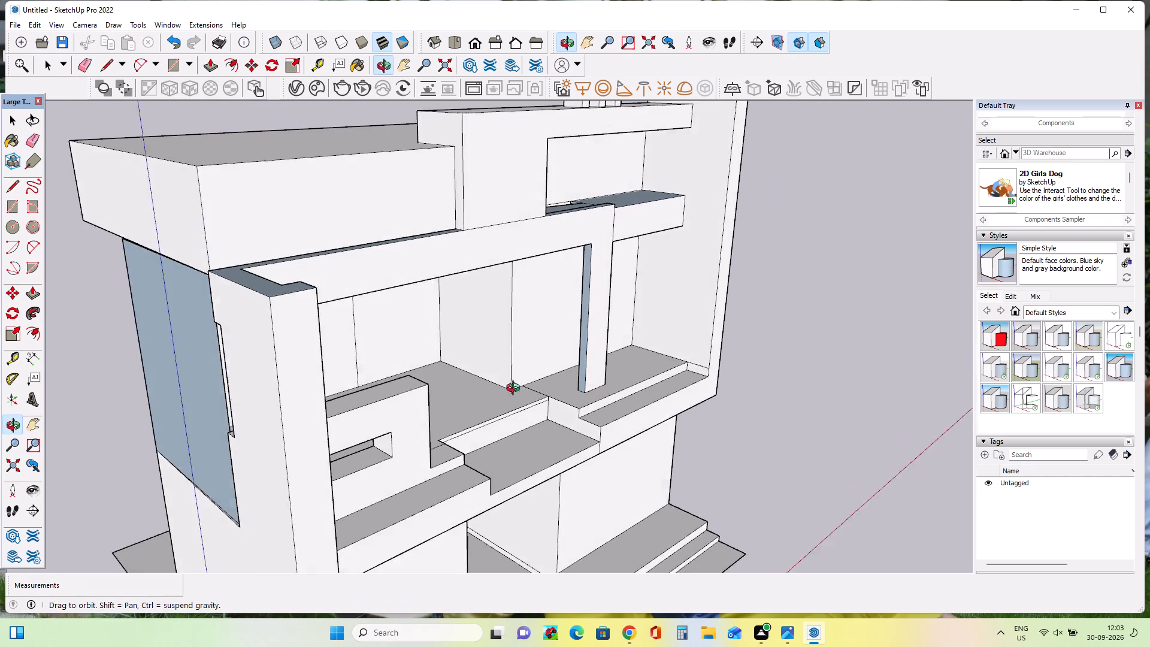
{"action": "middle_click_drag", "start_coordinate": [516, 389], "coordinate": [331, 392]}
{"action": "scroll", "coordinate": [437, 321], "scroll_direction": "down", "scroll_amount": 8}
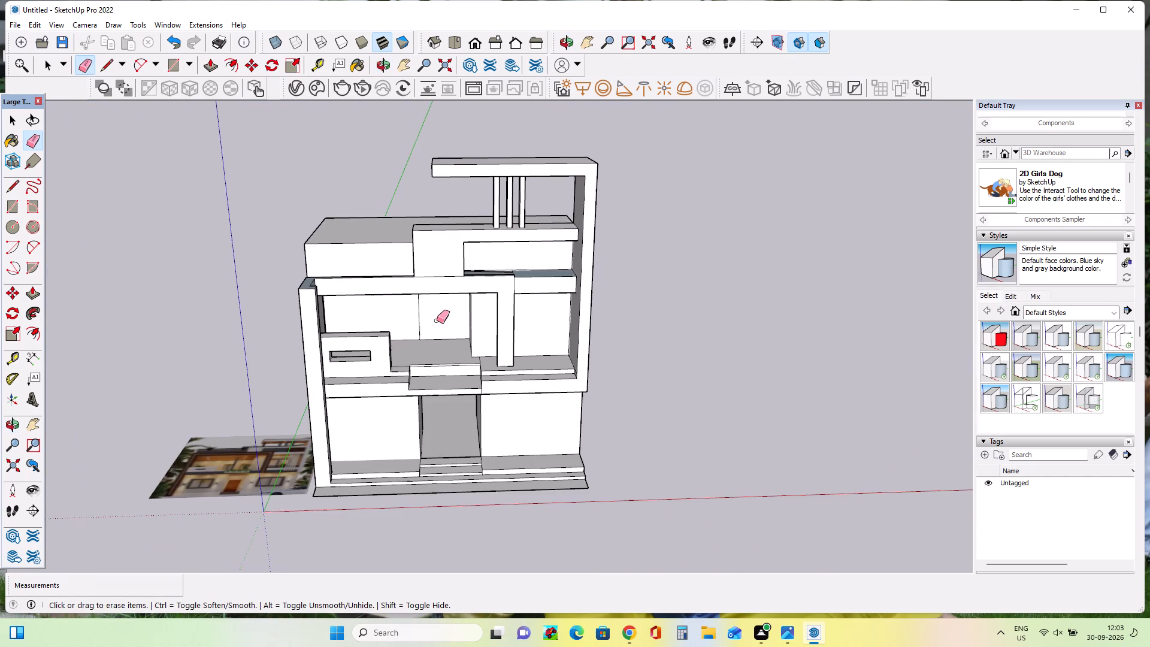
{"action": "middle_click_drag", "start_coordinate": [437, 323], "coordinate": [401, 467]}
{"action": "scroll", "coordinate": [506, 268], "scroll_direction": "up", "scroll_amount": 5}
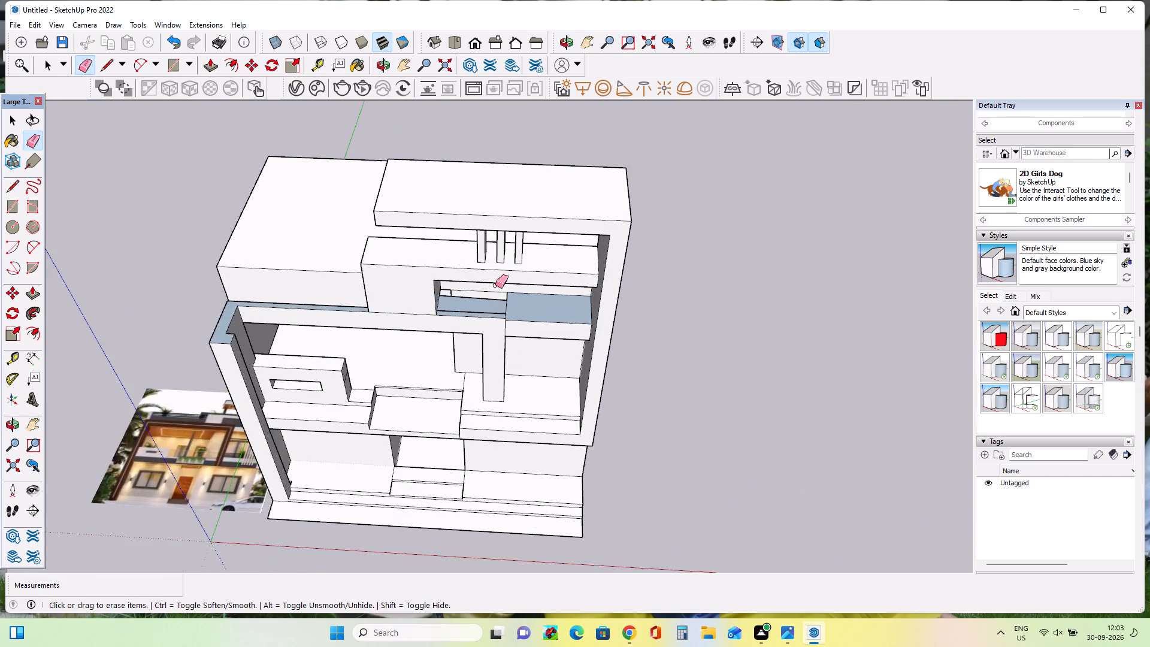
{"action": "scroll", "coordinate": [495, 285], "scroll_direction": "up", "scroll_amount": 7}
{"action": "middle_click_drag", "start_coordinate": [488, 326], "coordinate": [506, 238]}
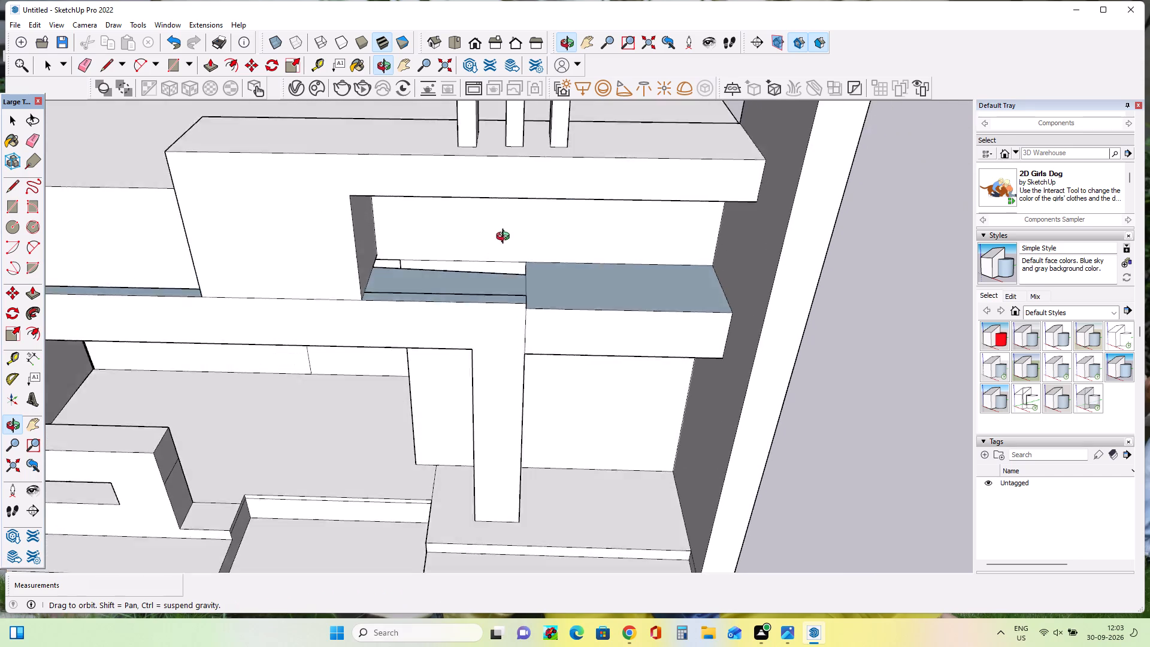
{"action": "middle_click_drag", "start_coordinate": [506, 238], "coordinate": [509, 227]}
{"action": "middle_click_drag", "start_coordinate": [514, 351], "coordinate": [525, 288]}
{"action": "middle_click", "coordinate": [525, 288]}
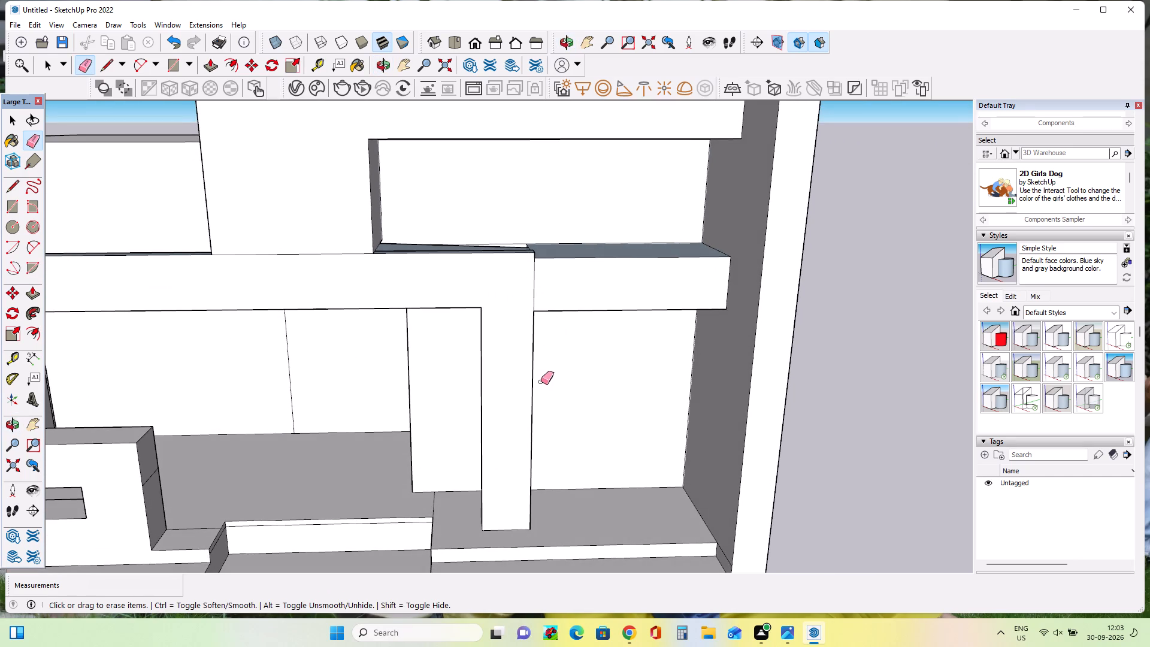
Review the full front elevation of the house from the base steps to the overhead canopy.
{"action": "scroll", "coordinate": [380, 410], "scroll_direction": "down", "scroll_amount": 6}
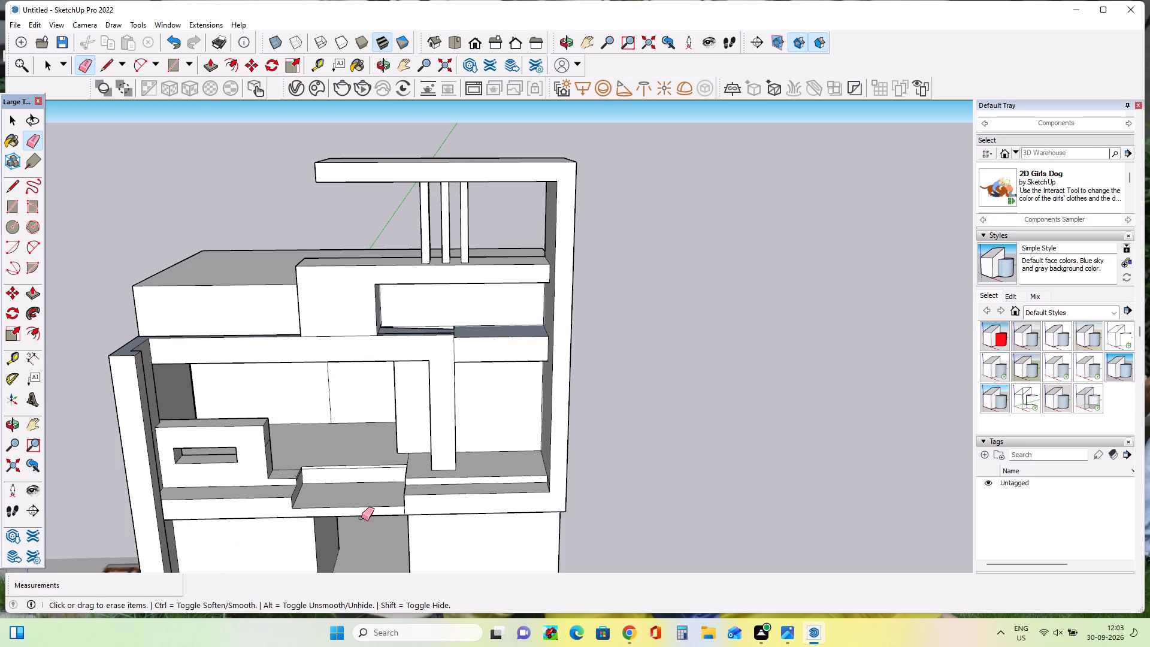
{"action": "middle_click_drag", "start_coordinate": [411, 525], "coordinate": [443, 518]}
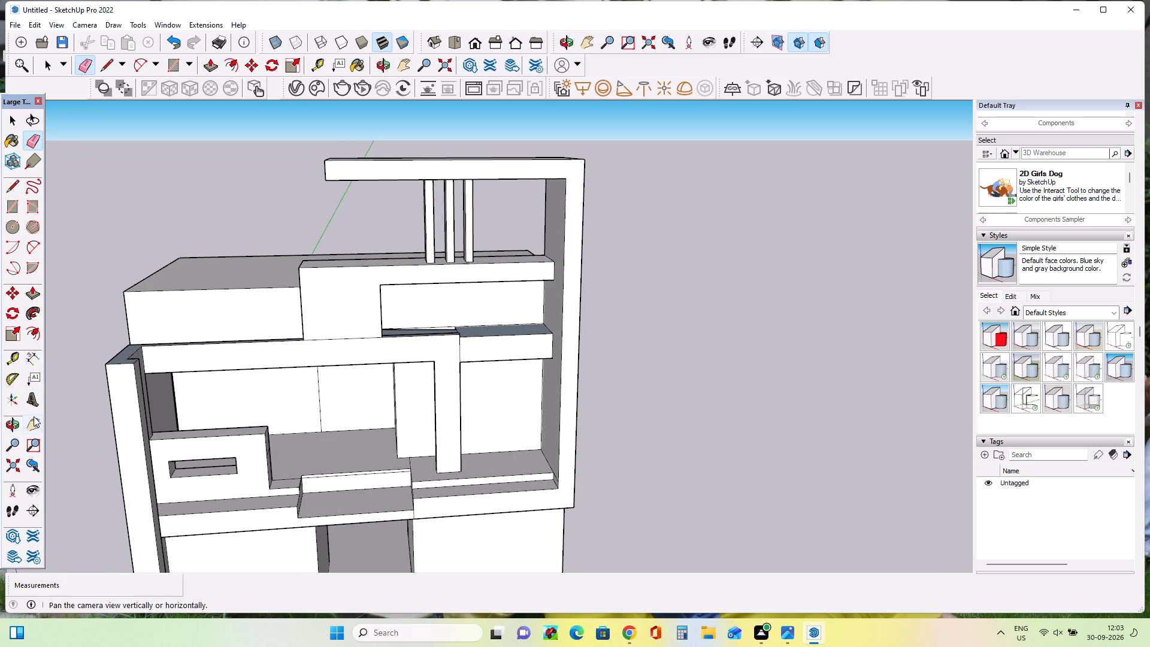
{"action": "left_click", "coordinate": [34, 416]}
{"action": "left_click_drag", "start_coordinate": [218, 441], "coordinate": [310, 368]}
{"action": "left_click_drag", "start_coordinate": [310, 368], "coordinate": [313, 361]}
{"action": "scroll", "coordinate": [396, 377], "scroll_direction": "down", "scroll_amount": 4}
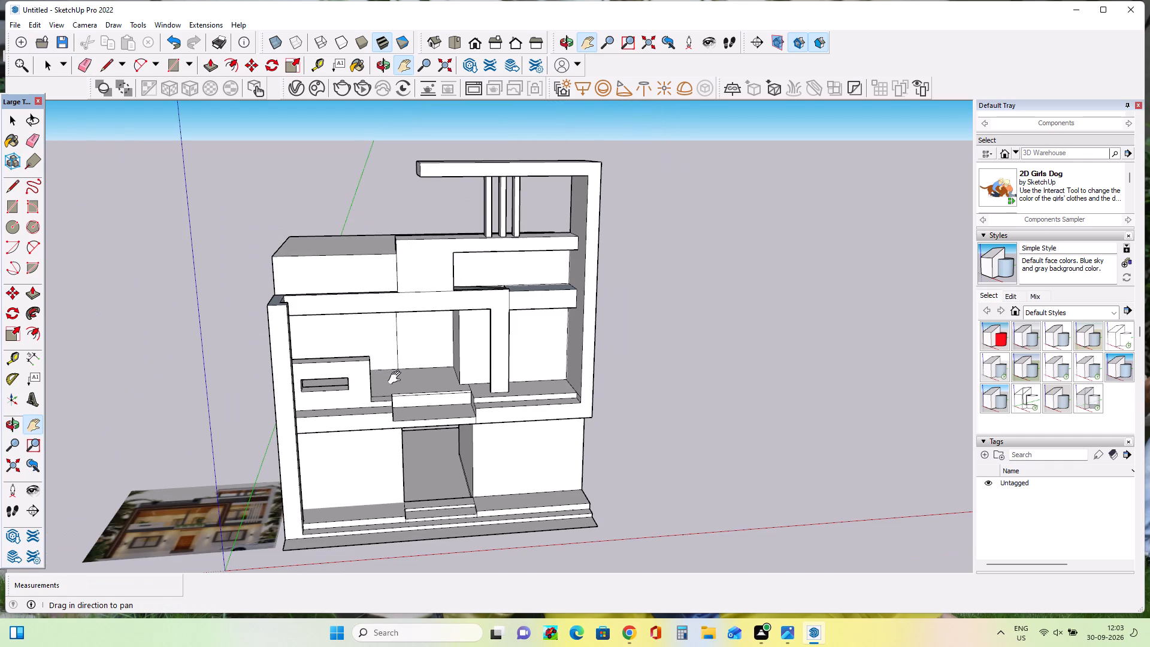
{"action": "scroll", "coordinate": [403, 384], "scroll_direction": "up", "scroll_amount": 1}
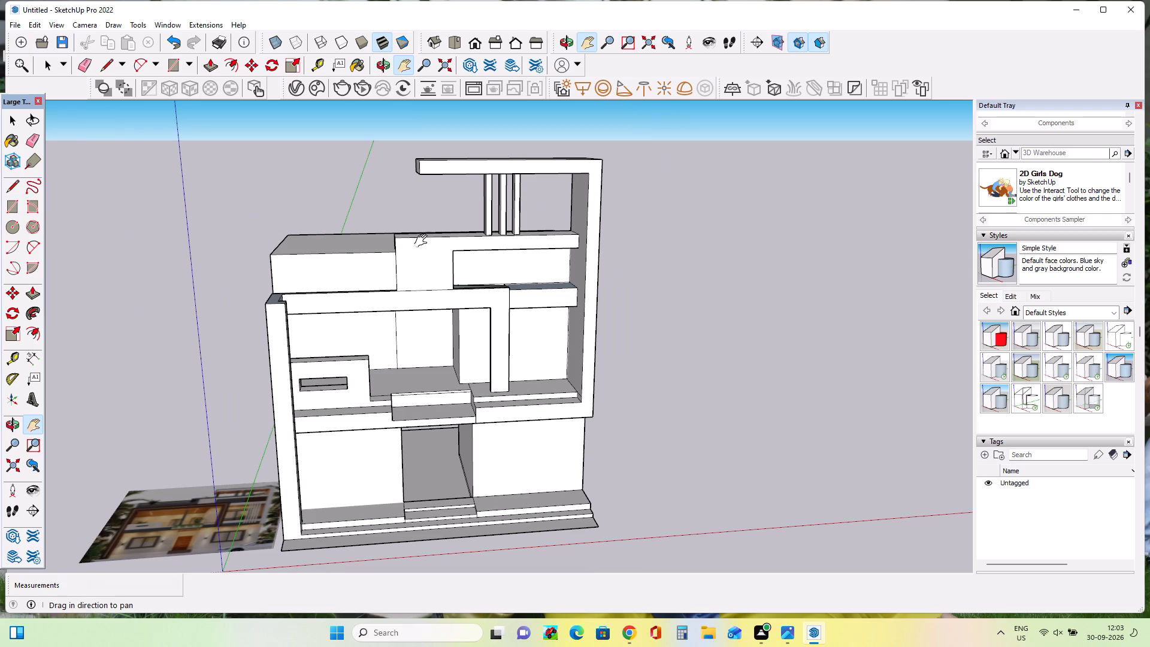
Adjust the rear face of the upper slab and canopy frame with Push/Pull, finally extending it about 1' 1 9/16" toward the main roof block.
{"action": "middle_click_drag", "start_coordinate": [415, 247], "coordinate": [415, 279]}
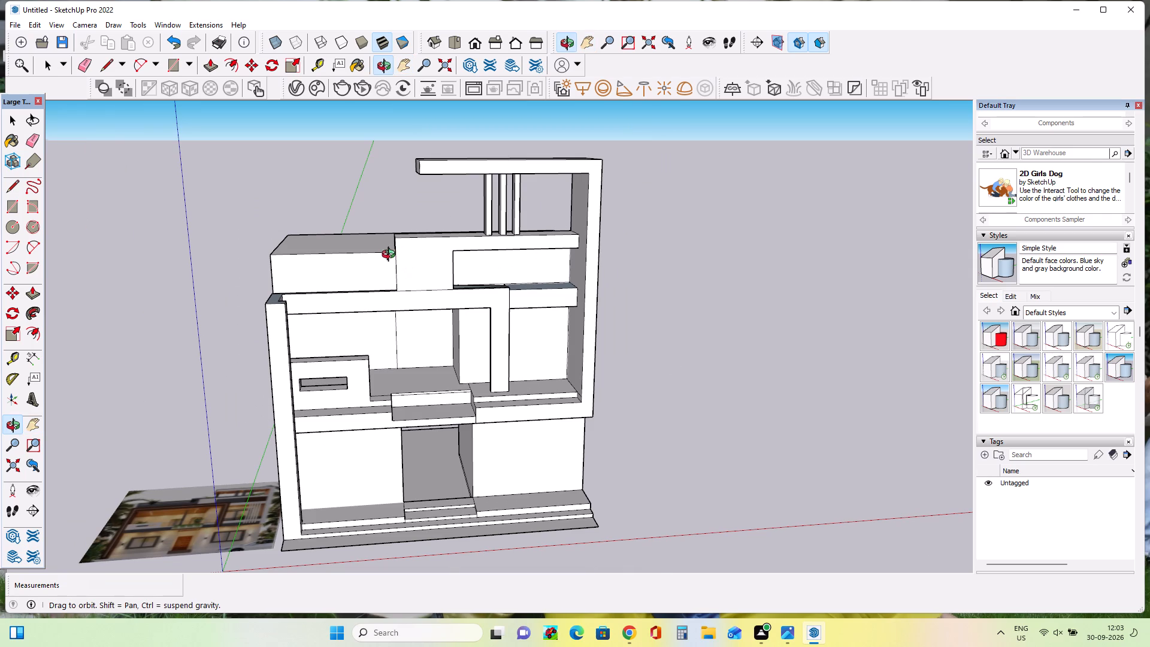
{"action": "scroll", "coordinate": [390, 255], "scroll_direction": "up", "scroll_amount": 5}
{"action": "middle_click_drag", "start_coordinate": [396, 271], "coordinate": [533, 292]}
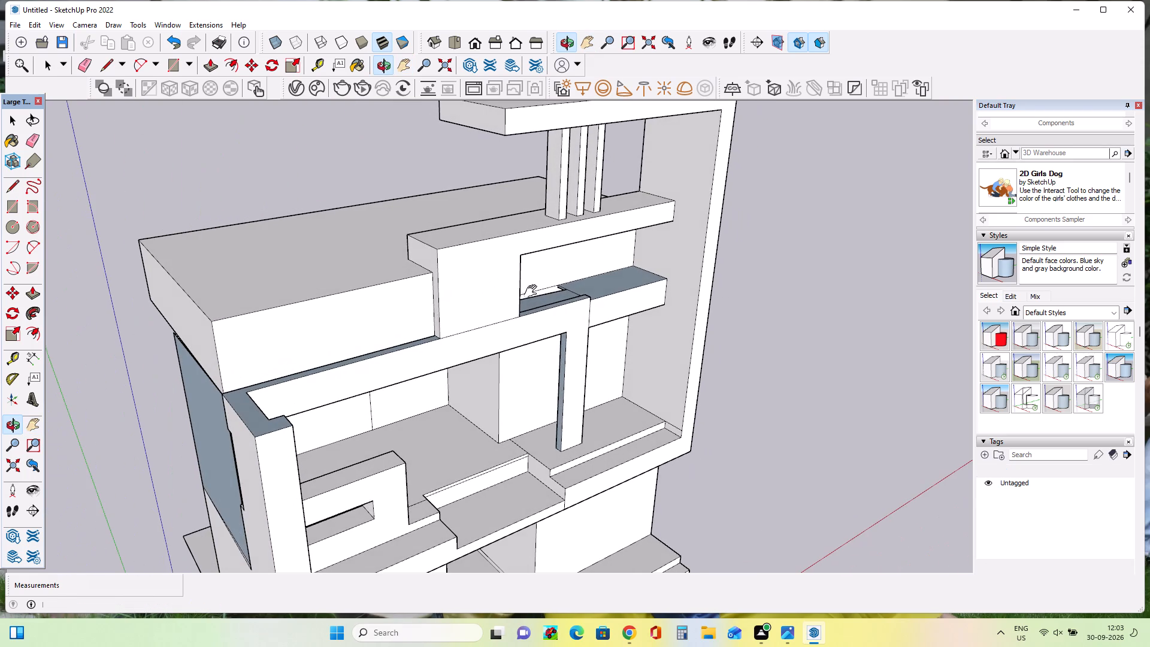
{"action": "middle_click_drag", "start_coordinate": [420, 250], "coordinate": [721, 292]}
{"action": "middle_click_drag", "start_coordinate": [490, 271], "coordinate": [623, 270]}
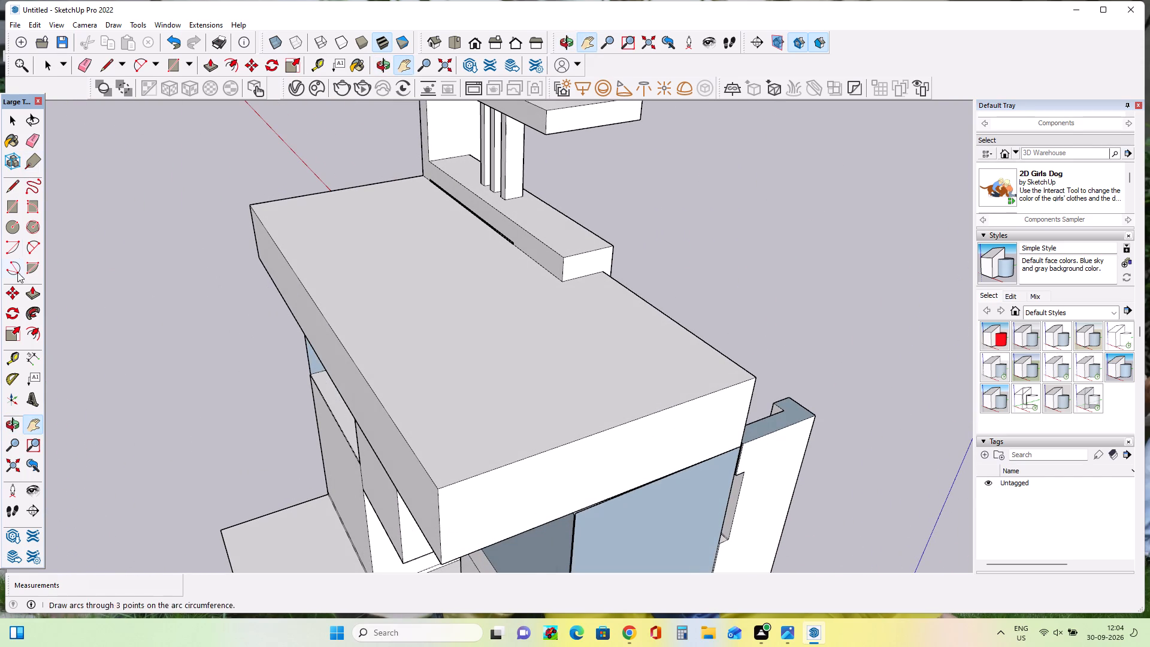
{"action": "left_click", "coordinate": [40, 297]}
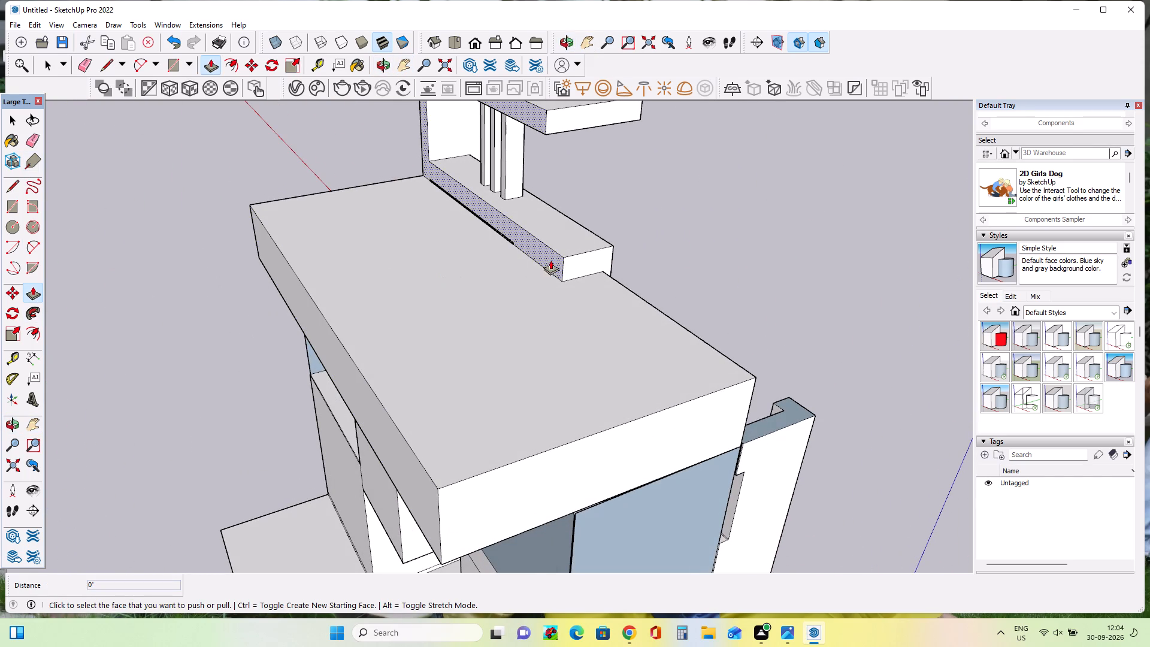
{"action": "left_click", "coordinate": [552, 259]}
{"action": "left_click", "coordinate": [557, 256]}
{"action": "left_click", "coordinate": [557, 256]}
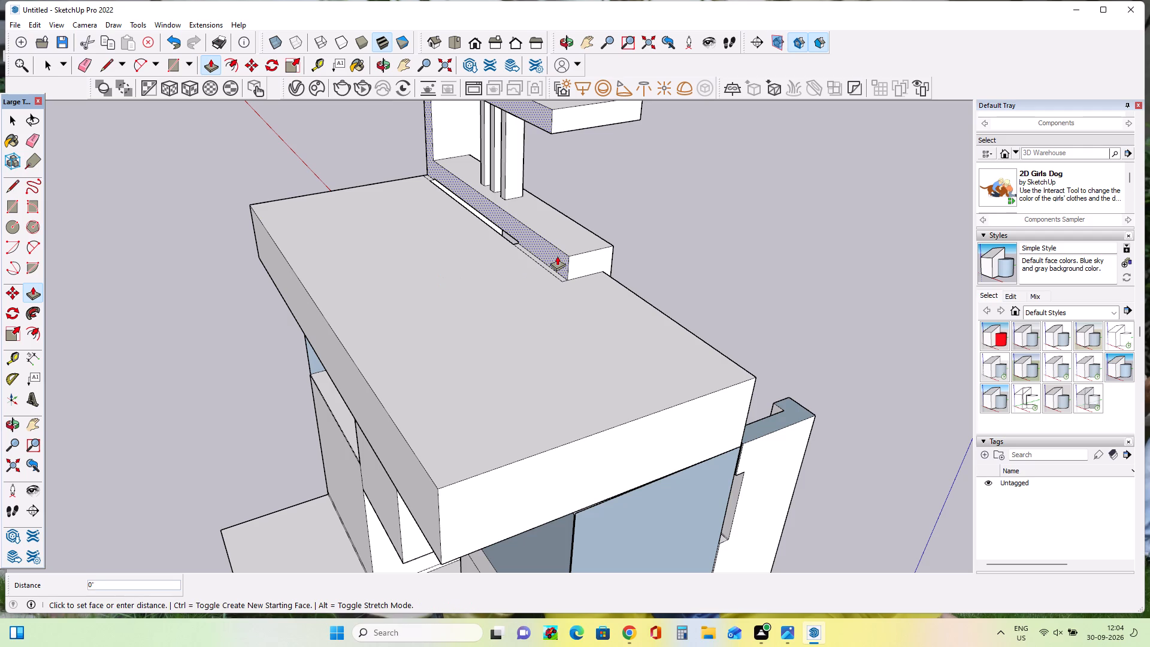
{"action": "left_click", "coordinate": [551, 264]}
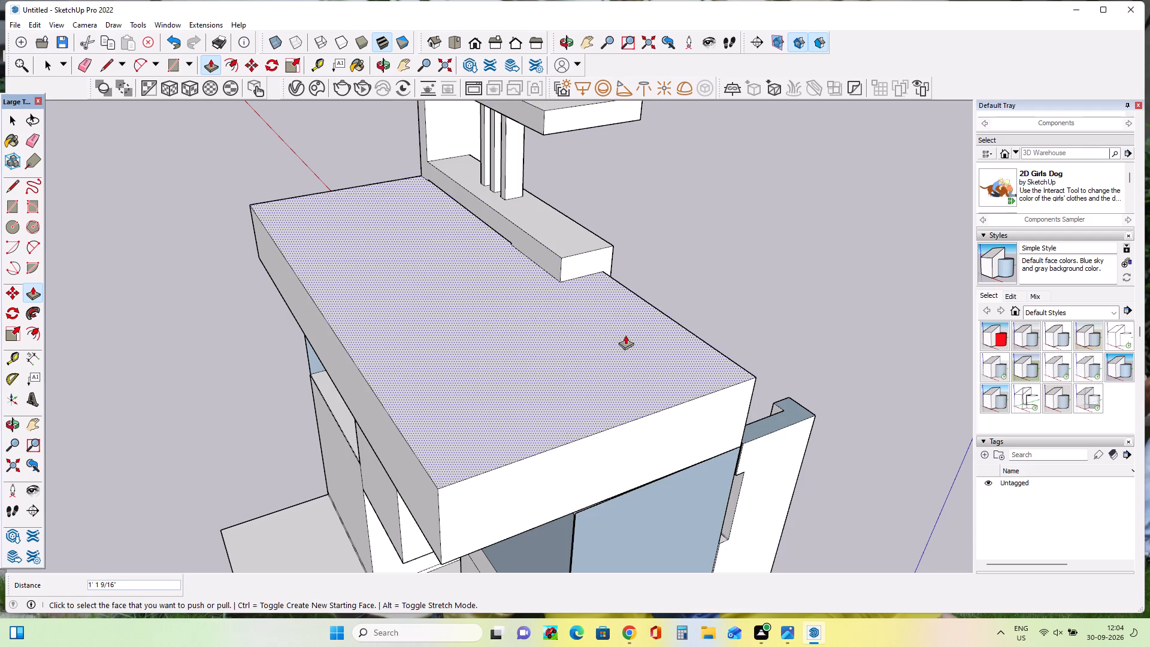
Draw a rectangle about 3' 11 3/4" by 3' 4 3/4" on the main roof, behind the end of the upper front beam.
{"action": "middle_click_drag", "start_coordinate": [625, 335], "coordinate": [286, 342]}
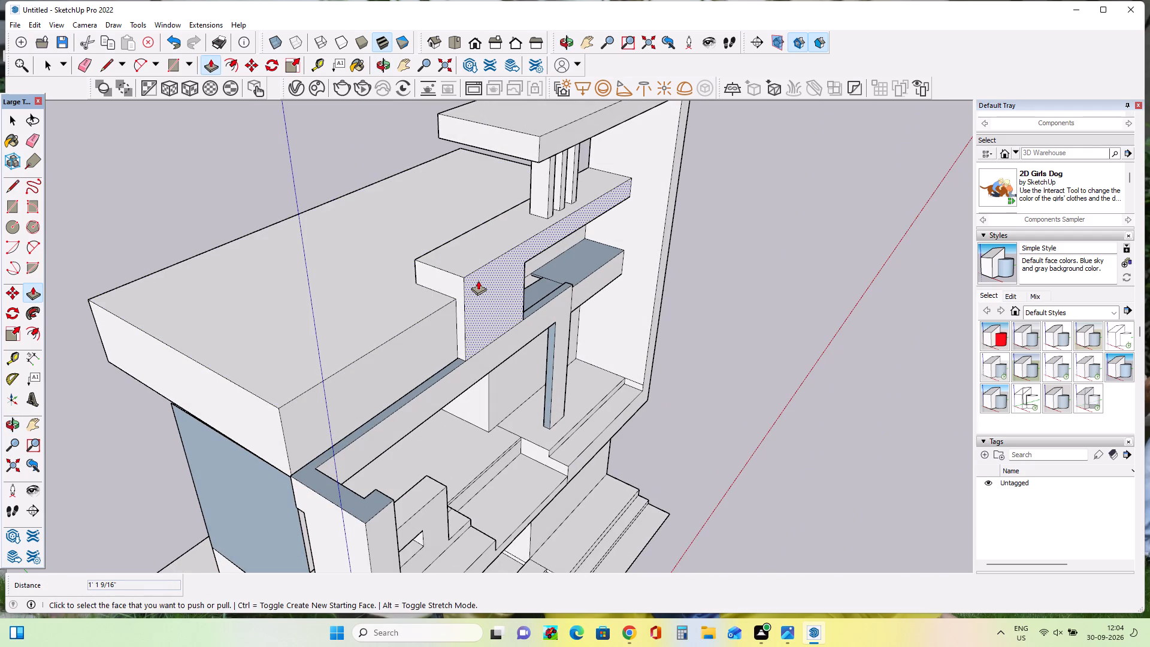
{"action": "middle_click_drag", "start_coordinate": [404, 329], "coordinate": [181, 347]}
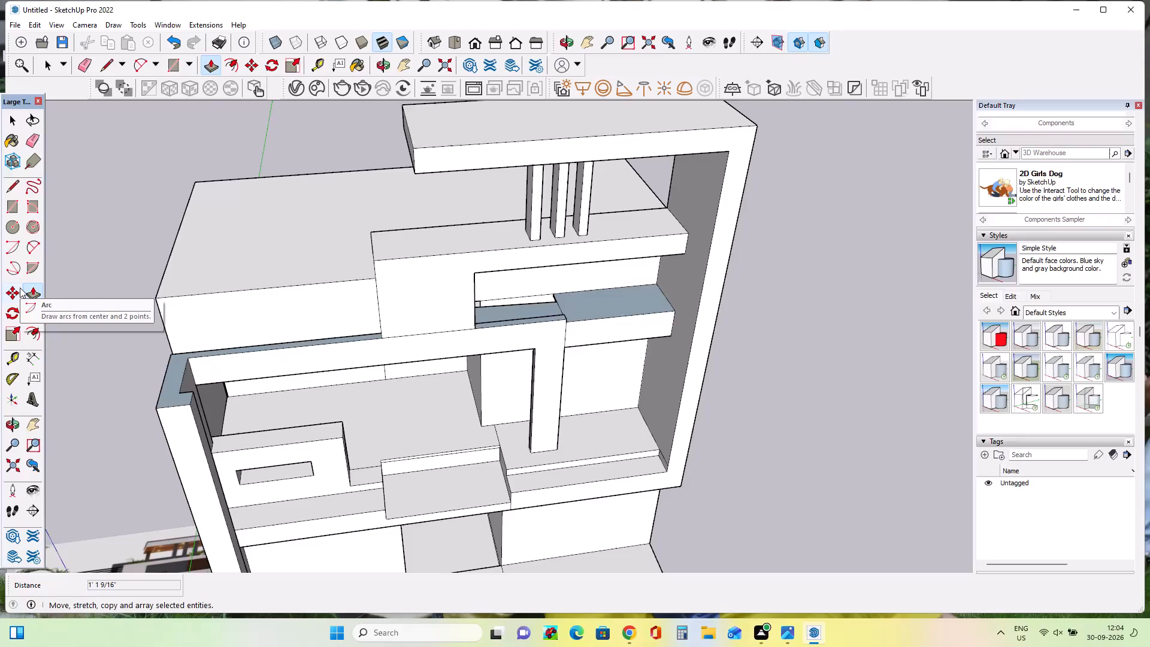
{"action": "left_click", "coordinate": [8, 204]}
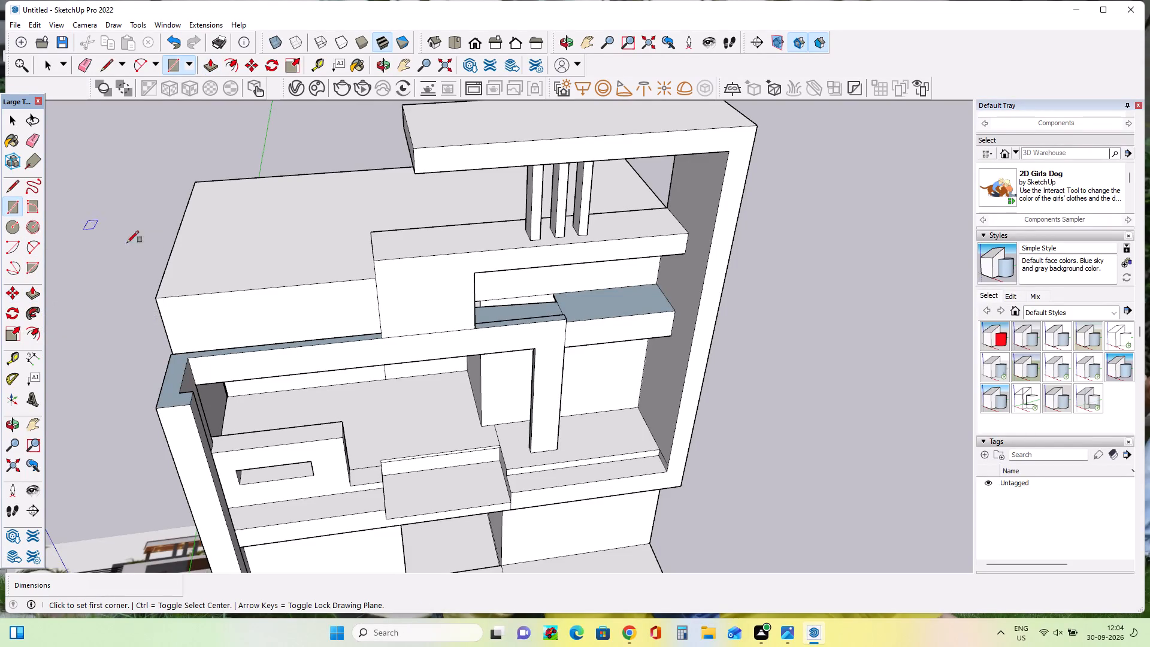
{"action": "middle_click_drag", "start_coordinate": [143, 255], "coordinate": [432, 279]}
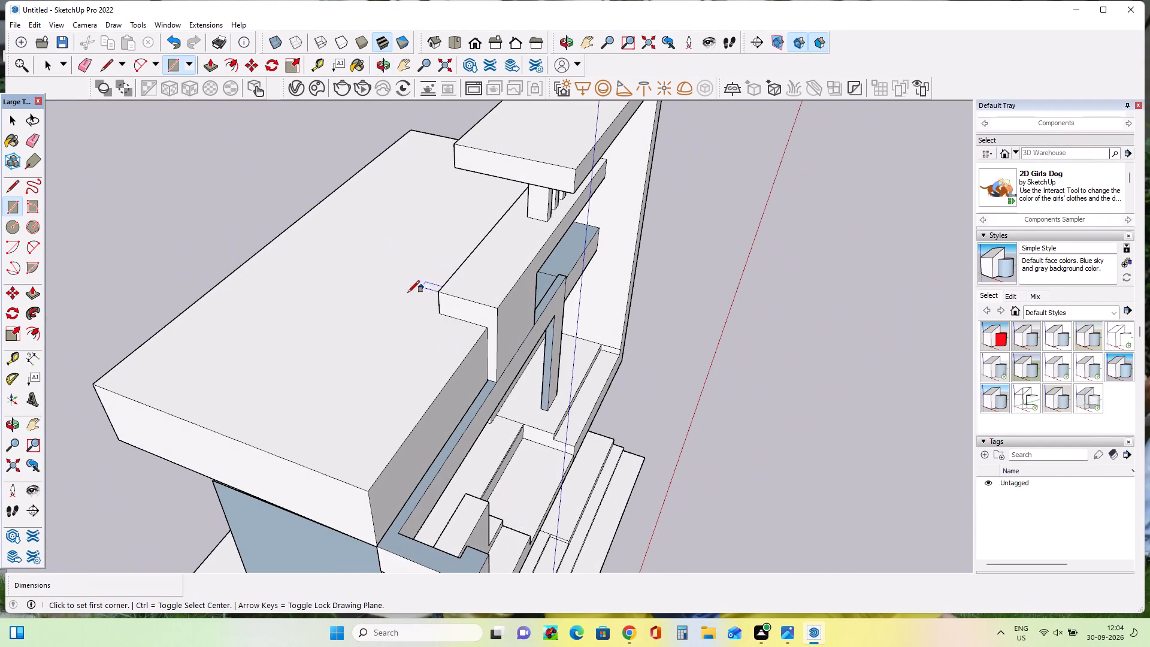
{"action": "left_click", "coordinate": [420, 326]}
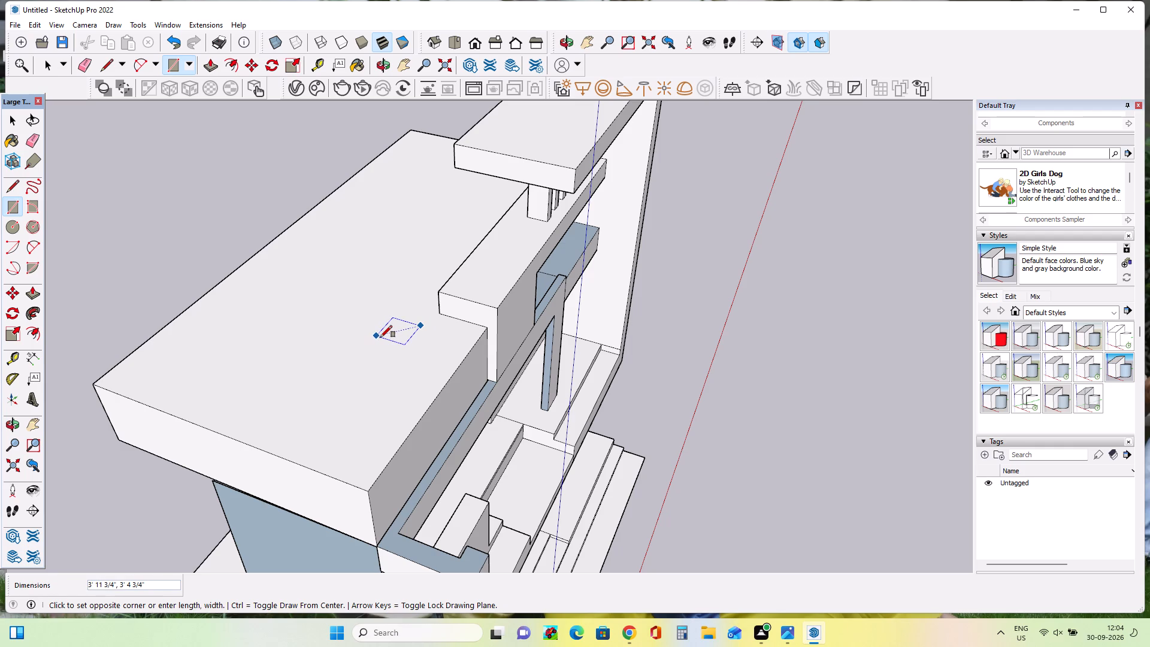
{"action": "left_click", "coordinate": [380, 337]}
{"action": "middle_click_drag", "start_coordinate": [483, 353], "coordinate": [456, 364]}
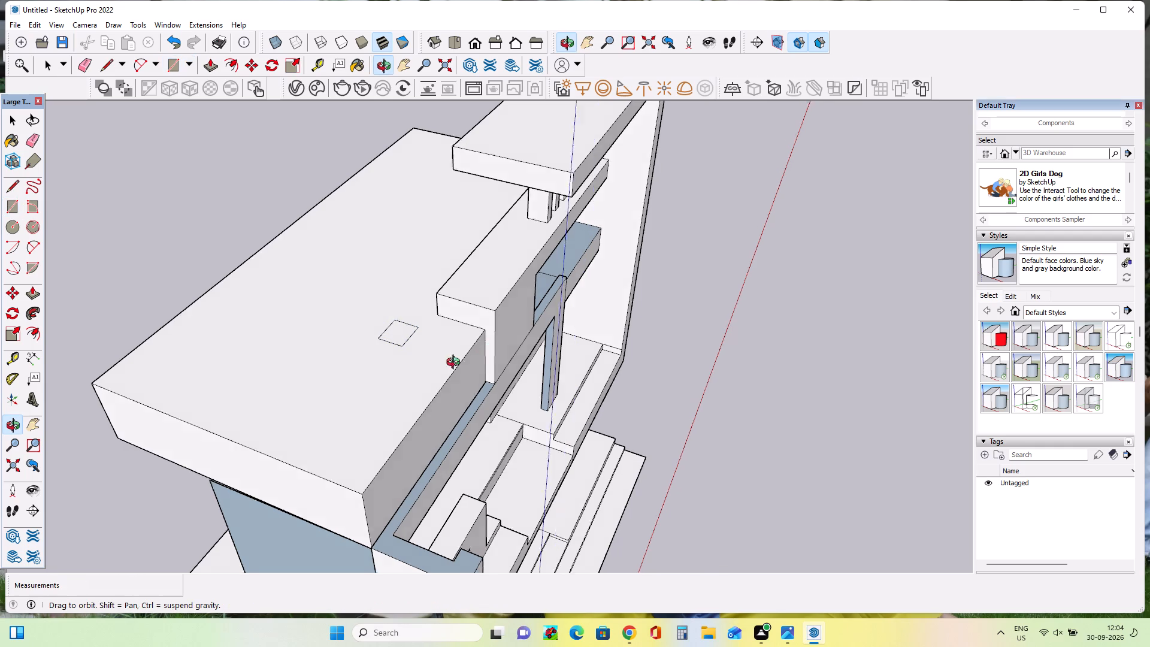
{"action": "middle_click_drag", "start_coordinate": [456, 364], "coordinate": [283, 382]}
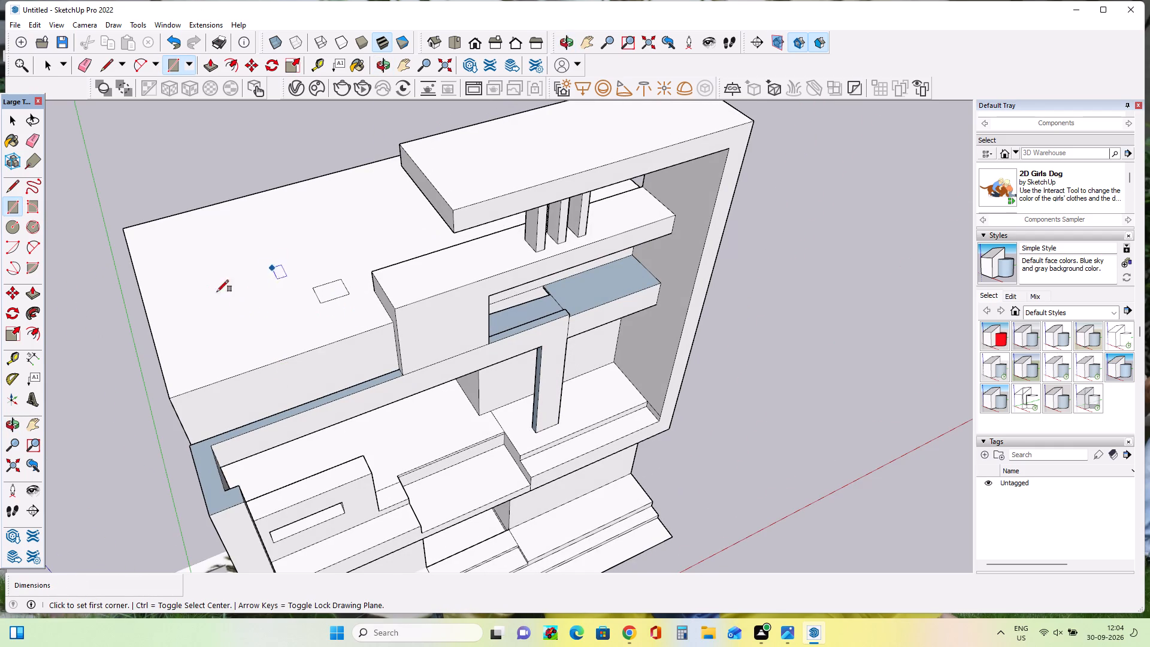
Raise the roof rectangle about 5' 3 3/16" into a square post, and extend its top a further 1' 10 7/16".
{"action": "left_click", "coordinate": [34, 295]}
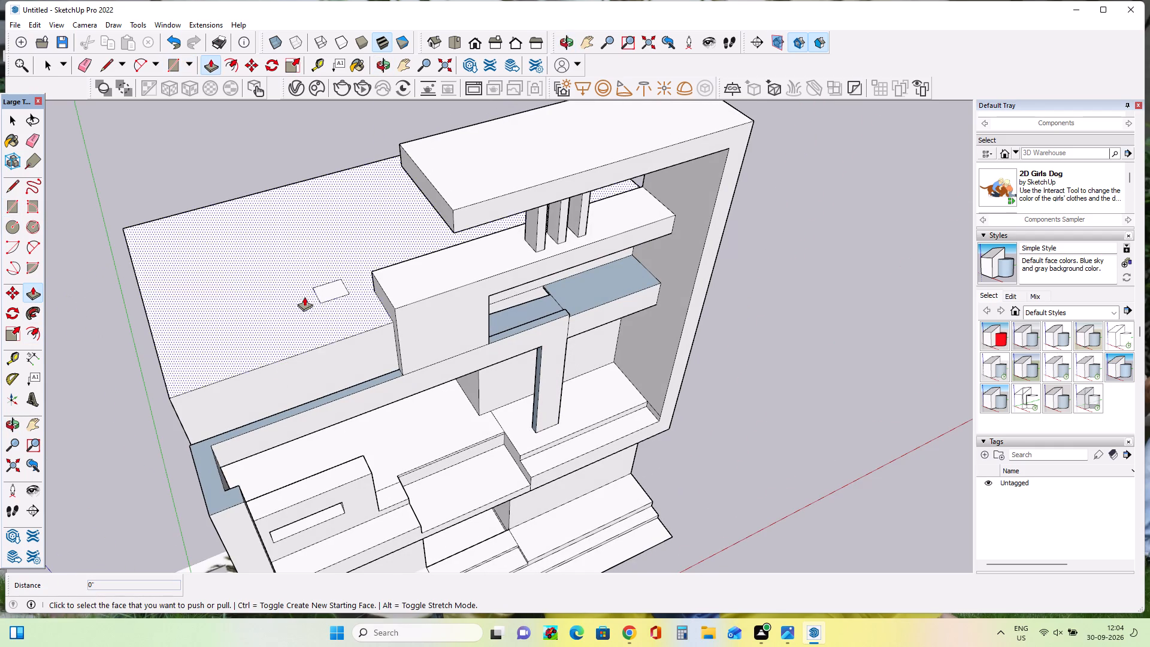
{"action": "left_click", "coordinate": [332, 286]}
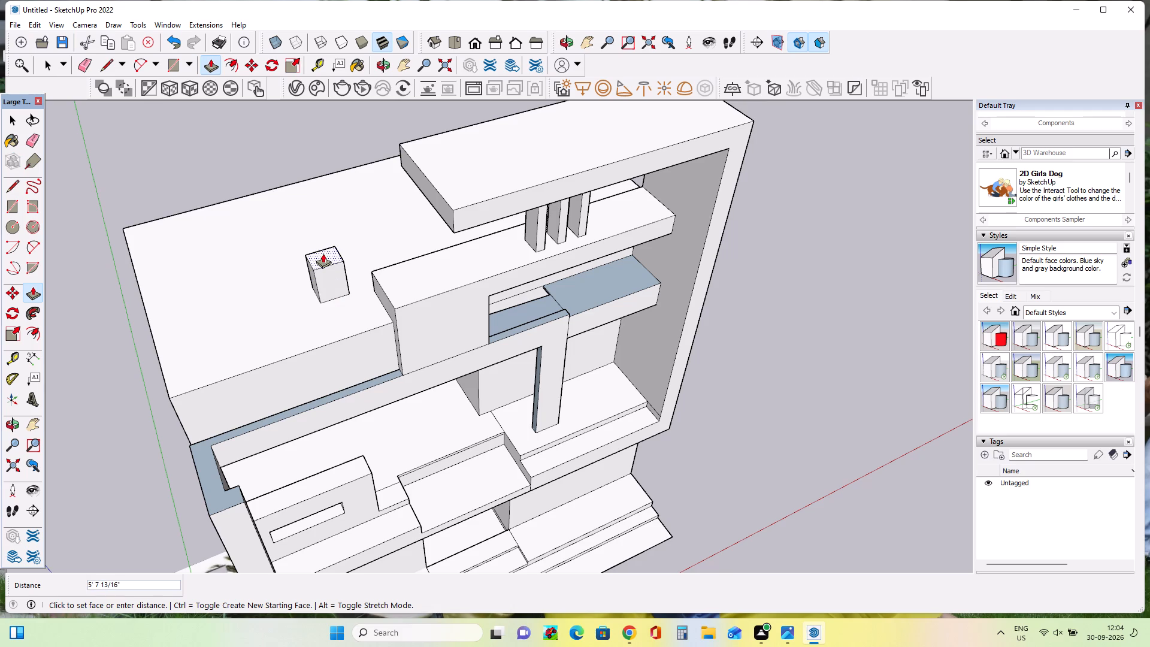
{"action": "left_click", "coordinate": [323, 256]}
{"action": "middle_click_drag", "start_coordinate": [339, 316], "coordinate": [440, 219]}
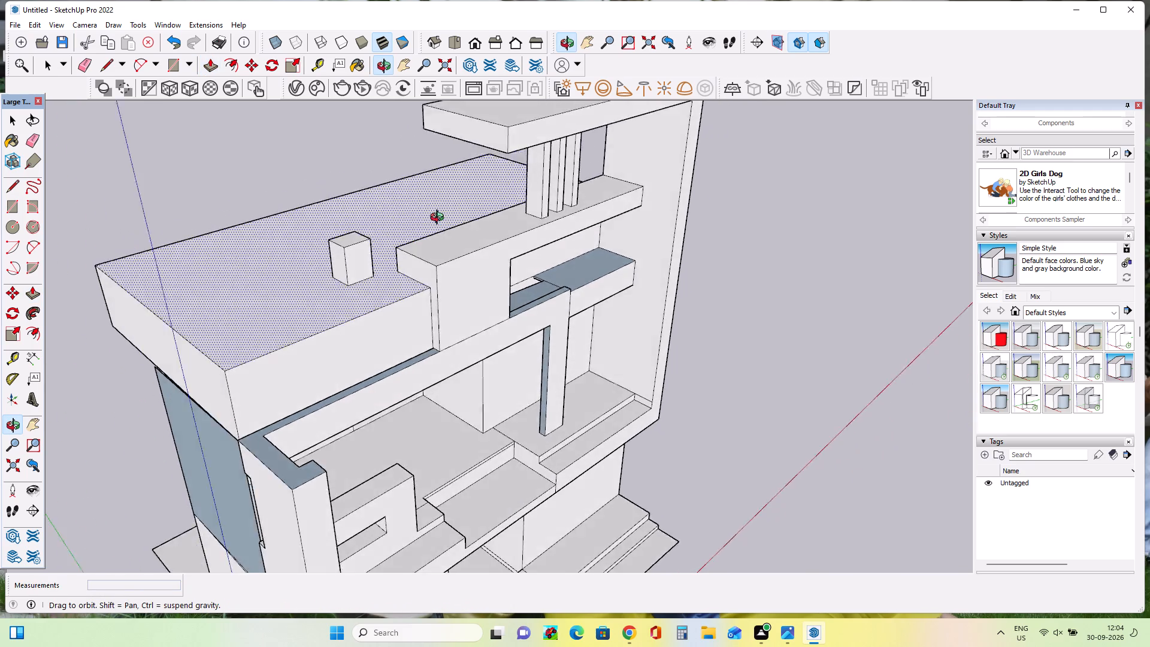
{"action": "middle_click_drag", "start_coordinate": [440, 219], "coordinate": [246, 204]}
{"action": "middle_click_drag", "start_coordinate": [393, 234], "coordinate": [336, 242]}
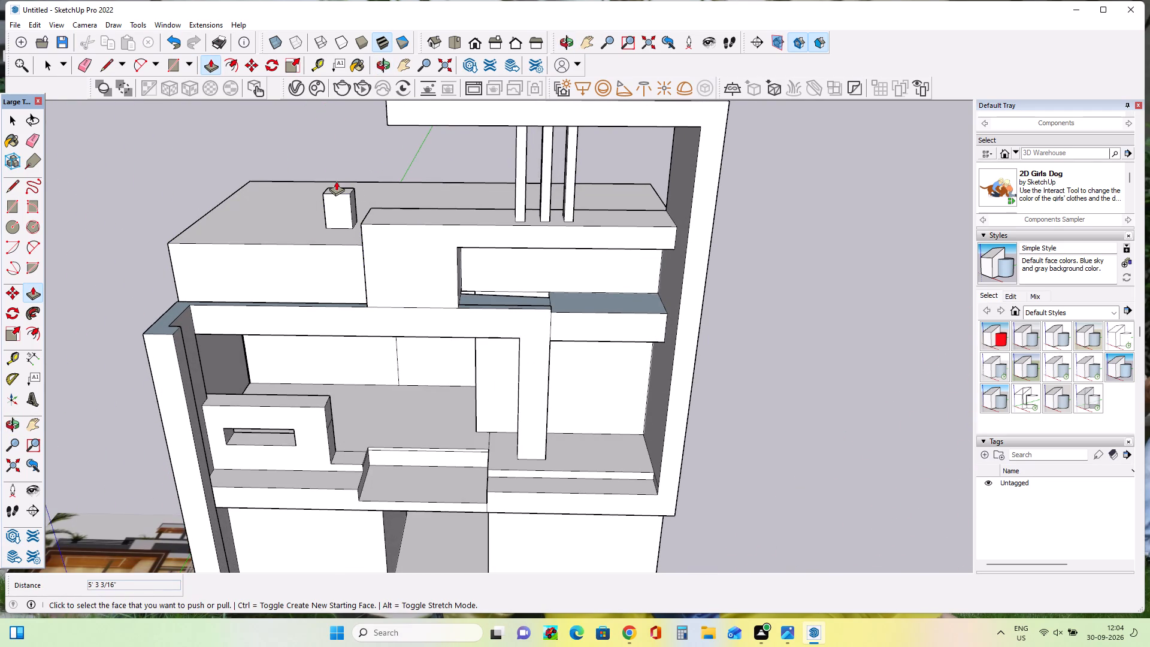
{"action": "left_click", "coordinate": [336, 191]}
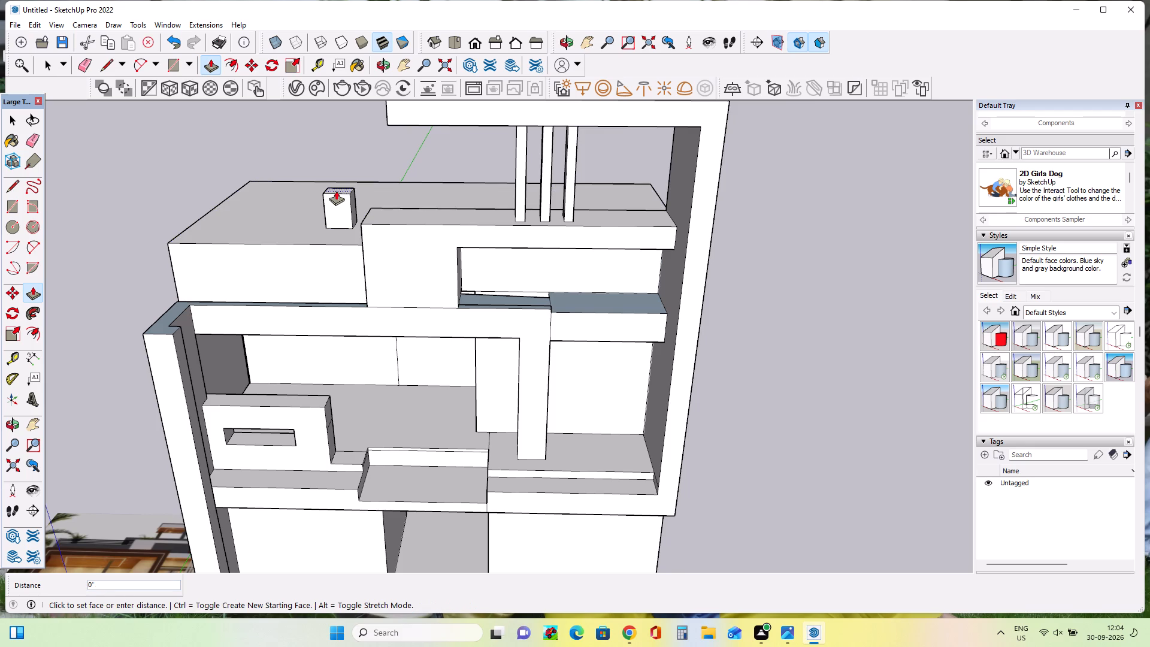
{"action": "left_click", "coordinate": [337, 178]}
Draw a 3' 4 3/4" line across the roof post's side face, dividing off its upper part.
{"action": "middle_click_drag", "start_coordinate": [483, 217], "coordinate": [292, 267]}
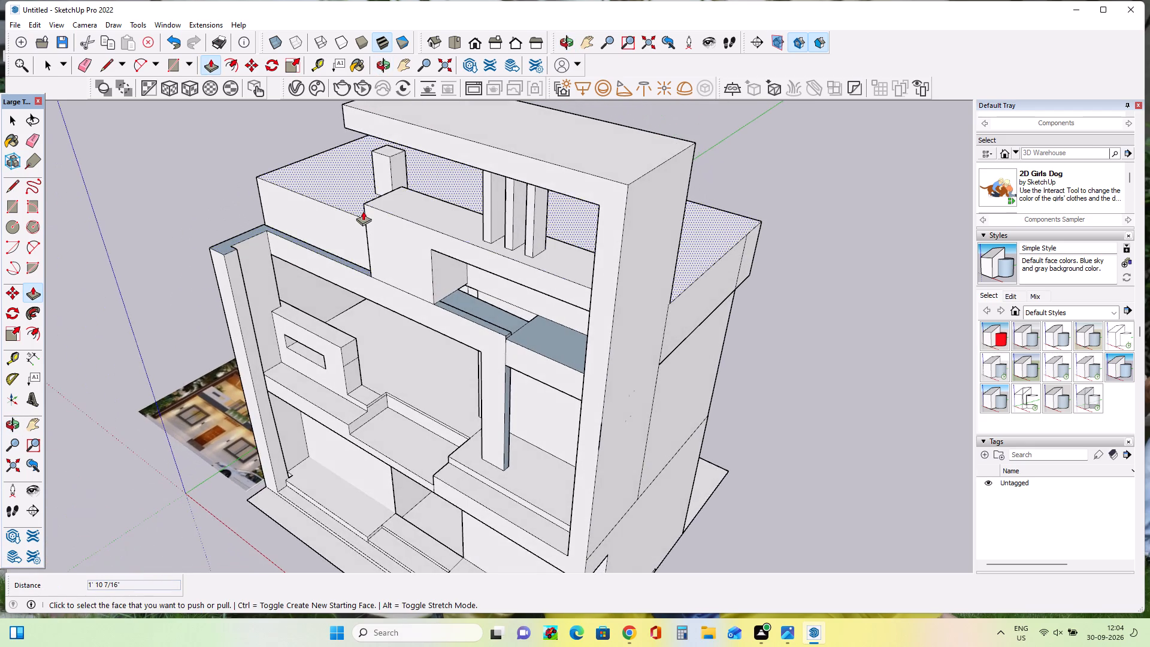
{"action": "scroll", "coordinate": [363, 211], "scroll_direction": "up", "scroll_amount": 2}
{"action": "left_click", "coordinate": [16, 187]}
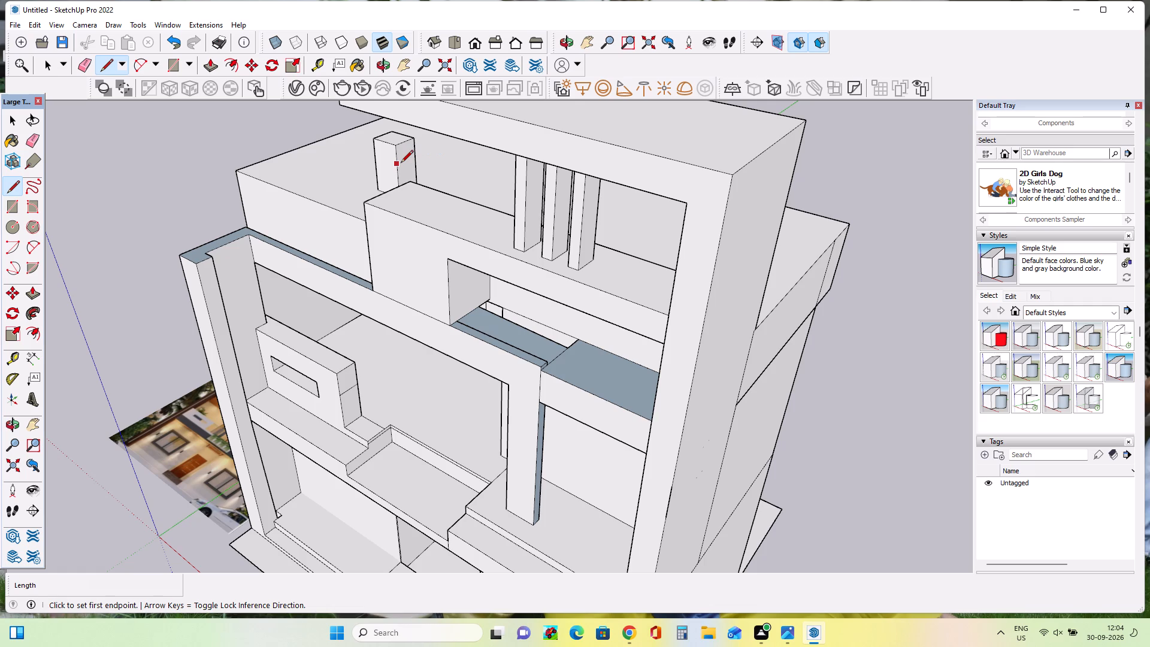
{"action": "left_click", "coordinate": [401, 164]}
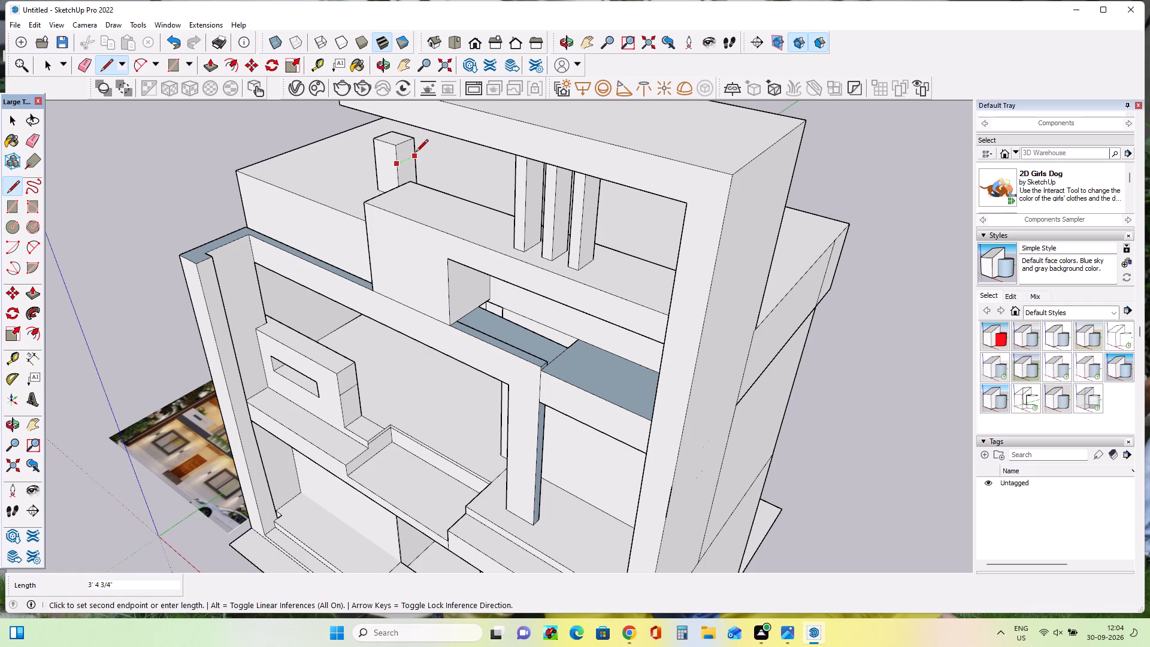
{"action": "left_click", "coordinate": [416, 153]}
Pull the upper part of the post's side face about 49' along the roof to form a long overhead beam.
{"action": "middle_click_drag", "start_coordinate": [440, 168], "coordinate": [152, 179]}
{"action": "scroll", "coordinate": [147, 179], "scroll_direction": "up", "scroll_amount": 1}
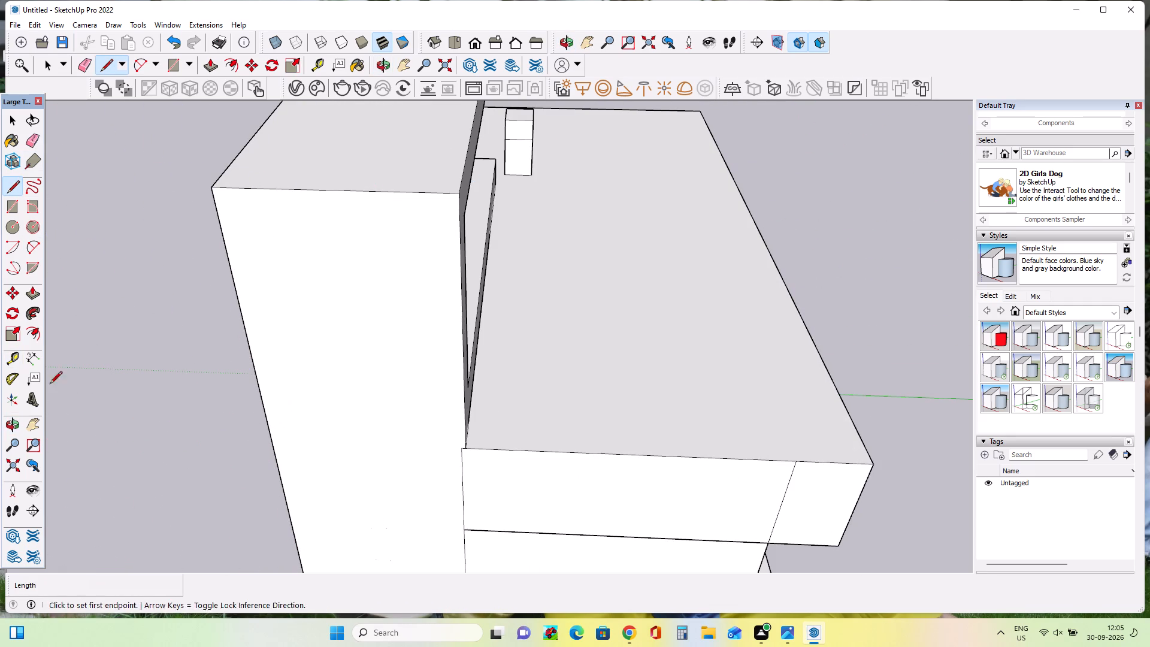
{"action": "left_click", "coordinate": [27, 294]}
{"action": "left_click", "coordinate": [525, 125]}
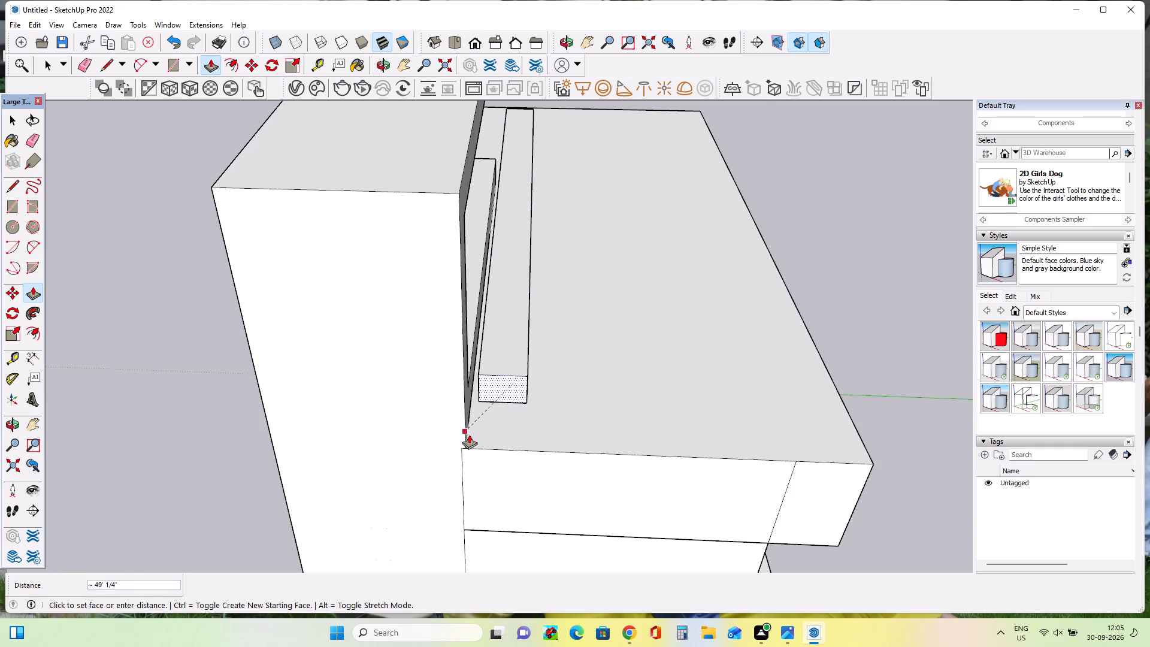
{"action": "left_click", "coordinate": [456, 427]}
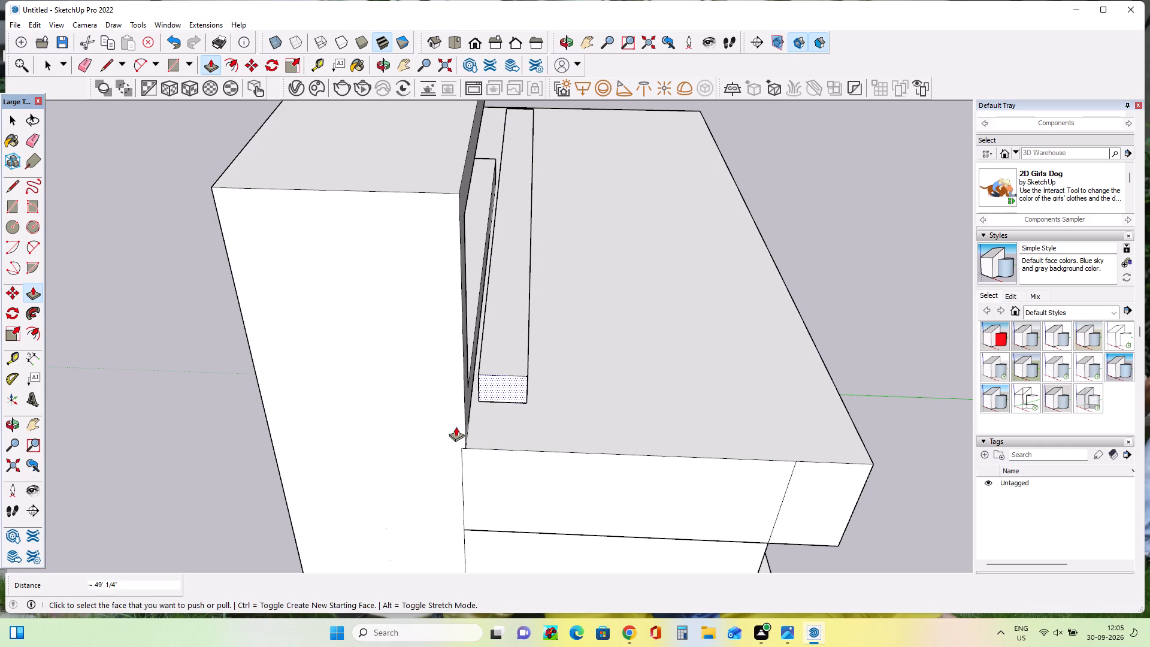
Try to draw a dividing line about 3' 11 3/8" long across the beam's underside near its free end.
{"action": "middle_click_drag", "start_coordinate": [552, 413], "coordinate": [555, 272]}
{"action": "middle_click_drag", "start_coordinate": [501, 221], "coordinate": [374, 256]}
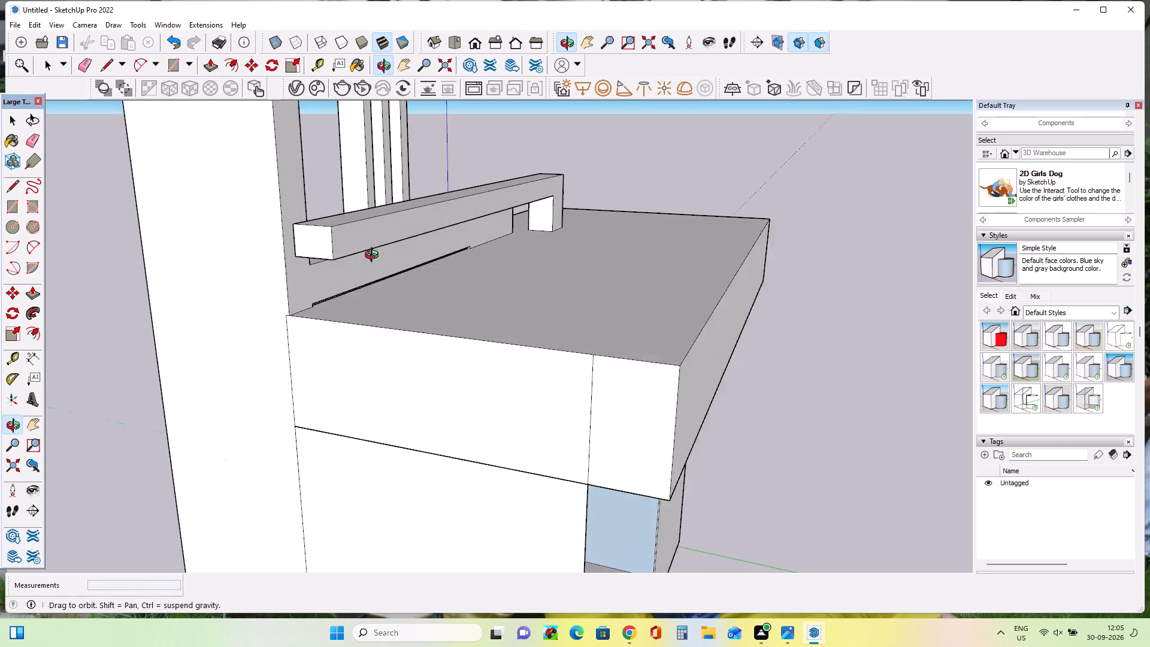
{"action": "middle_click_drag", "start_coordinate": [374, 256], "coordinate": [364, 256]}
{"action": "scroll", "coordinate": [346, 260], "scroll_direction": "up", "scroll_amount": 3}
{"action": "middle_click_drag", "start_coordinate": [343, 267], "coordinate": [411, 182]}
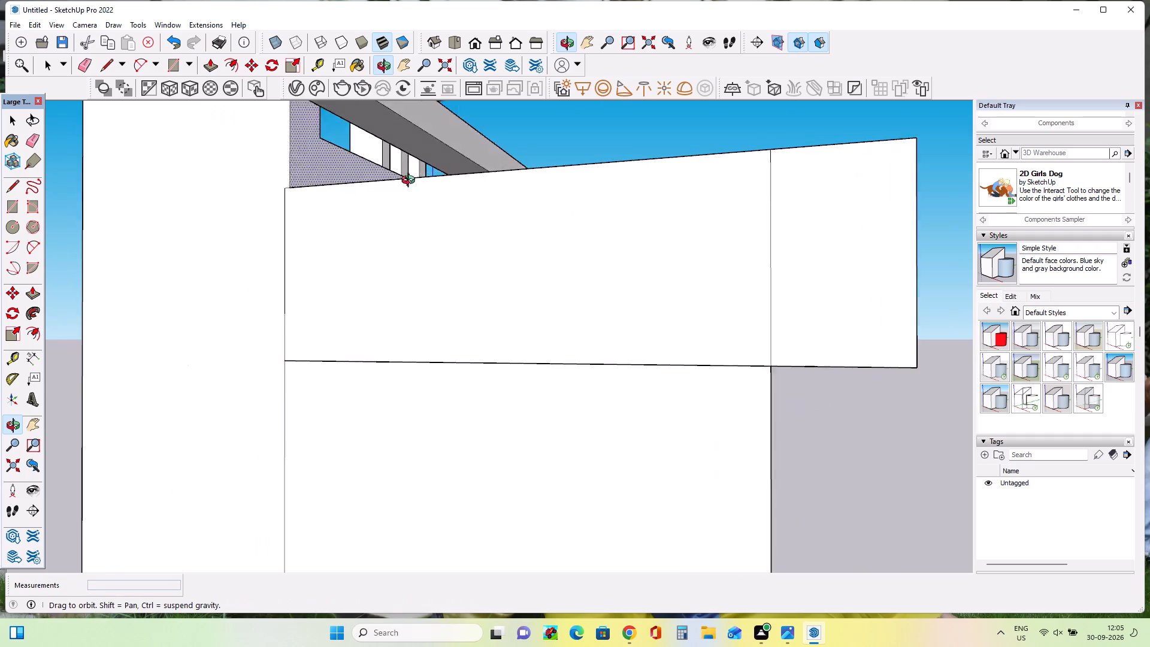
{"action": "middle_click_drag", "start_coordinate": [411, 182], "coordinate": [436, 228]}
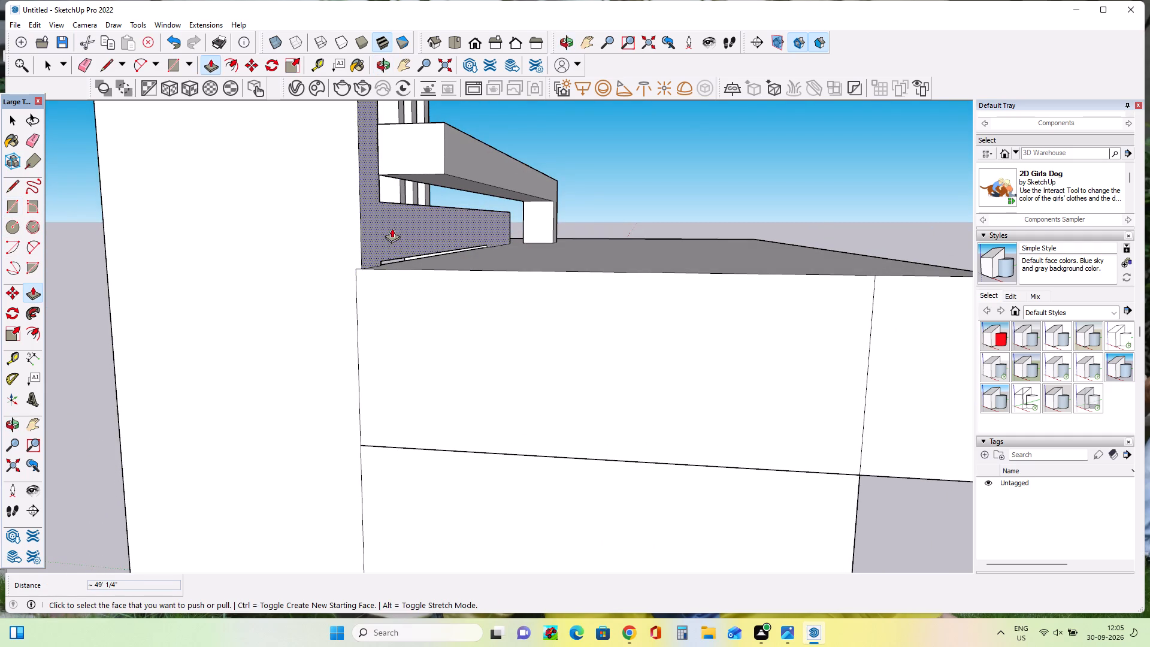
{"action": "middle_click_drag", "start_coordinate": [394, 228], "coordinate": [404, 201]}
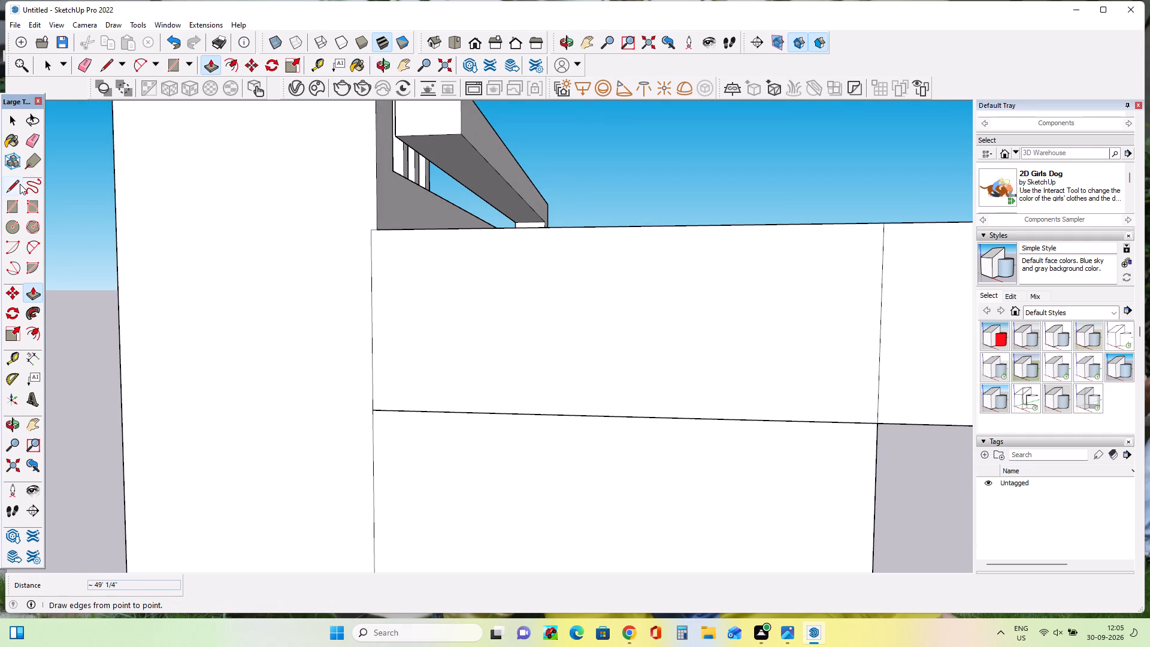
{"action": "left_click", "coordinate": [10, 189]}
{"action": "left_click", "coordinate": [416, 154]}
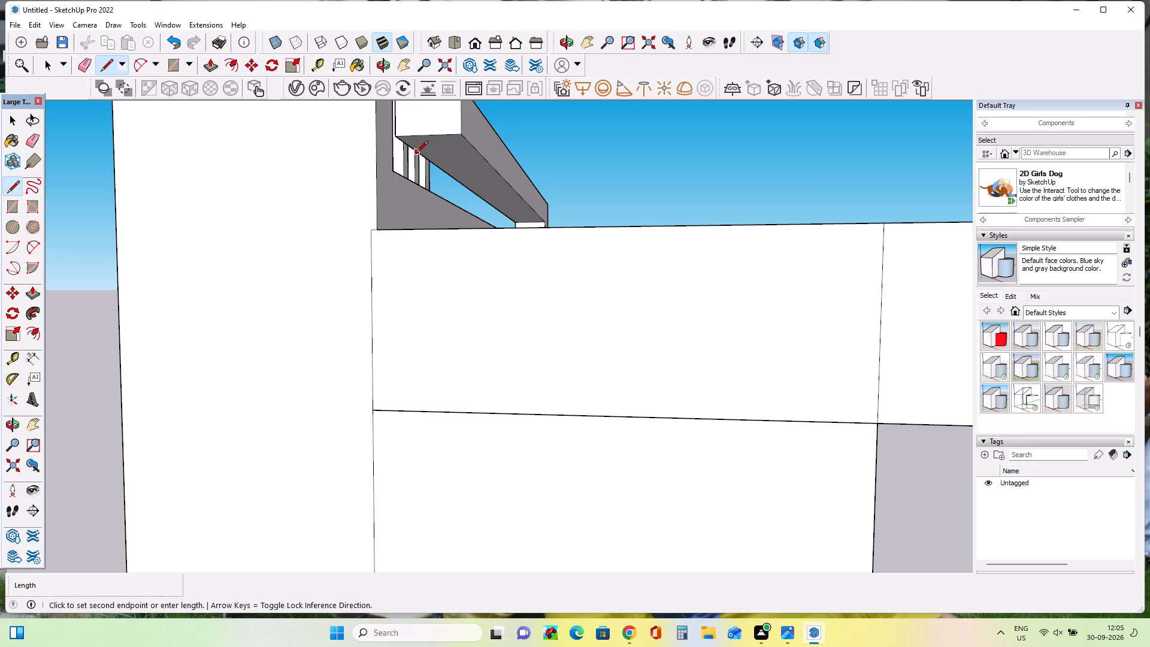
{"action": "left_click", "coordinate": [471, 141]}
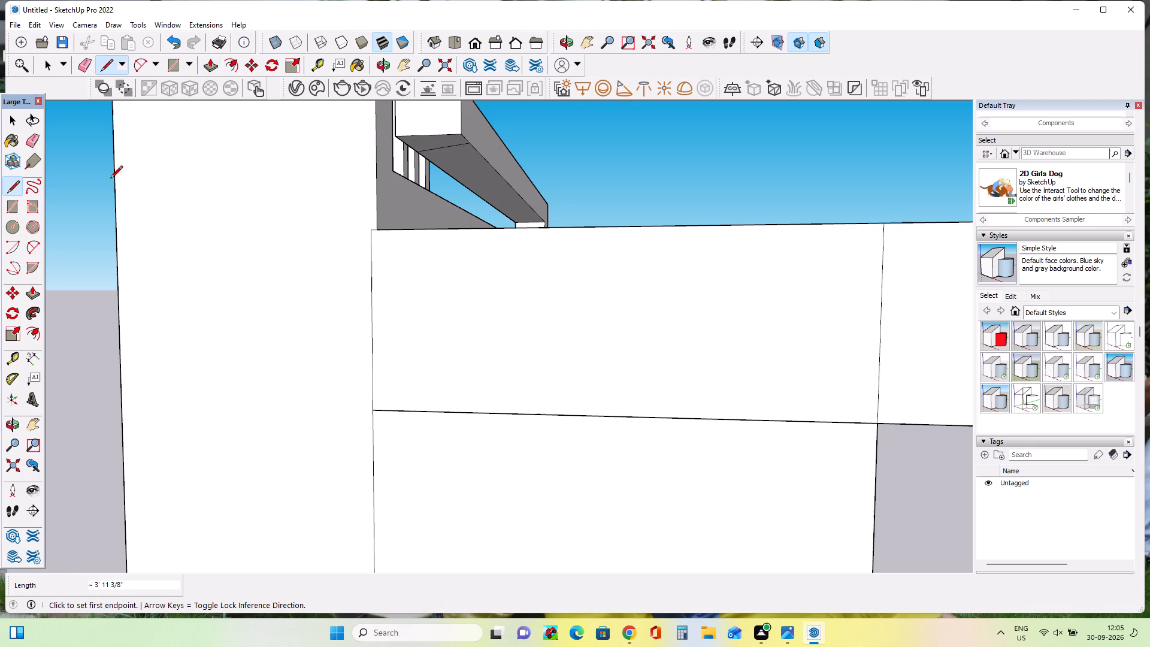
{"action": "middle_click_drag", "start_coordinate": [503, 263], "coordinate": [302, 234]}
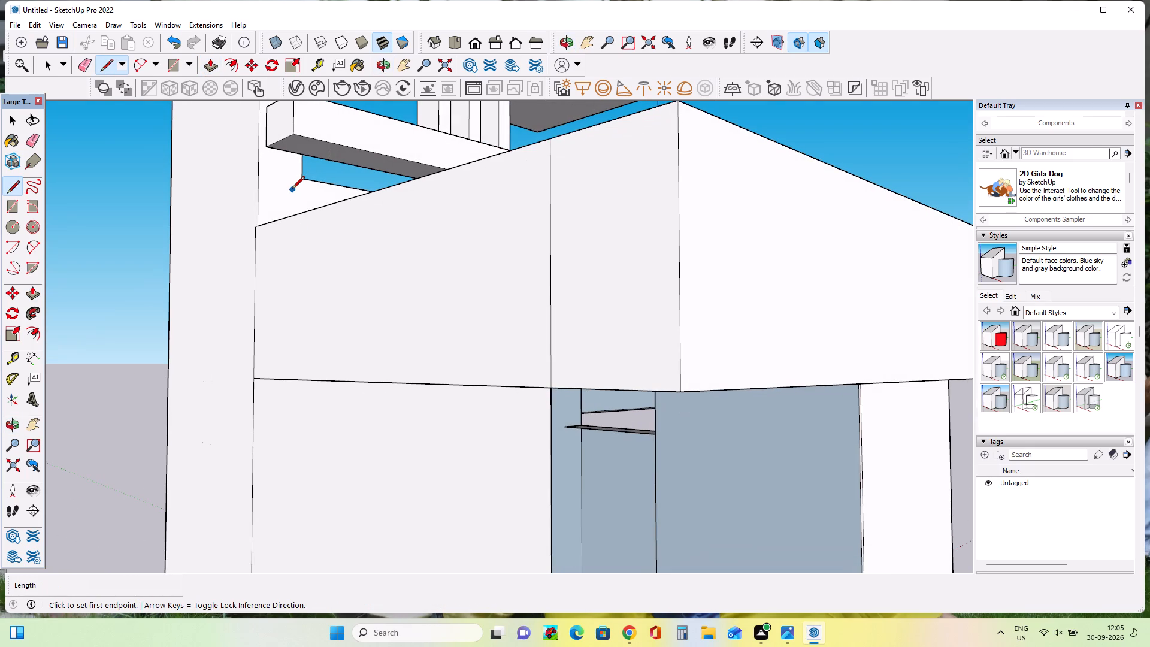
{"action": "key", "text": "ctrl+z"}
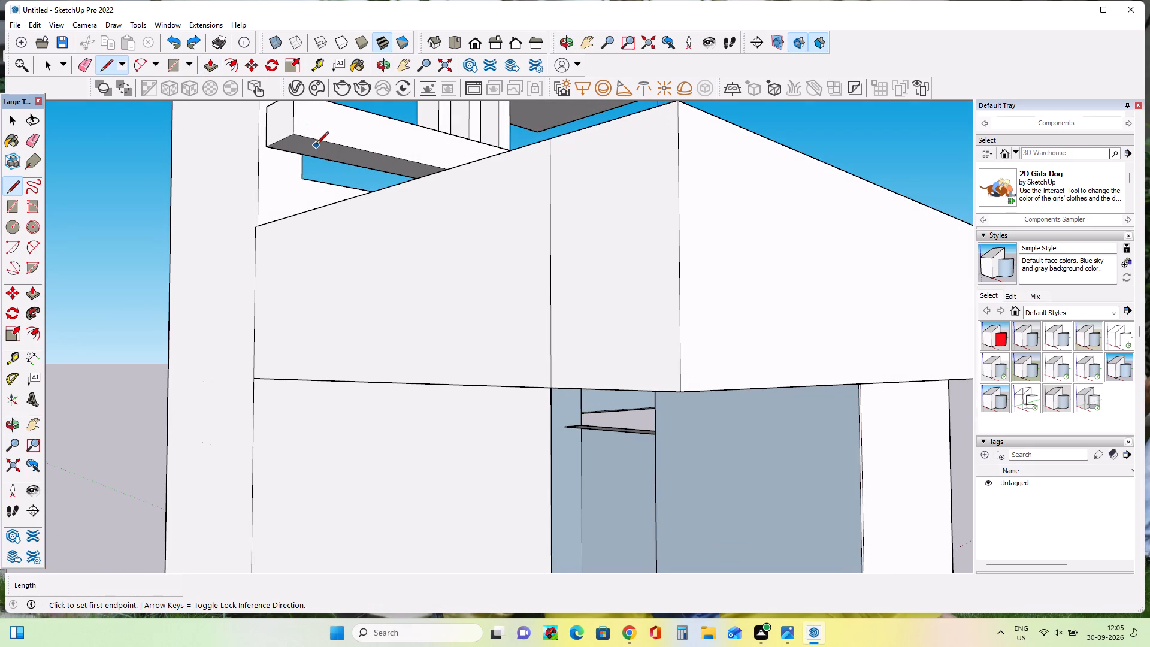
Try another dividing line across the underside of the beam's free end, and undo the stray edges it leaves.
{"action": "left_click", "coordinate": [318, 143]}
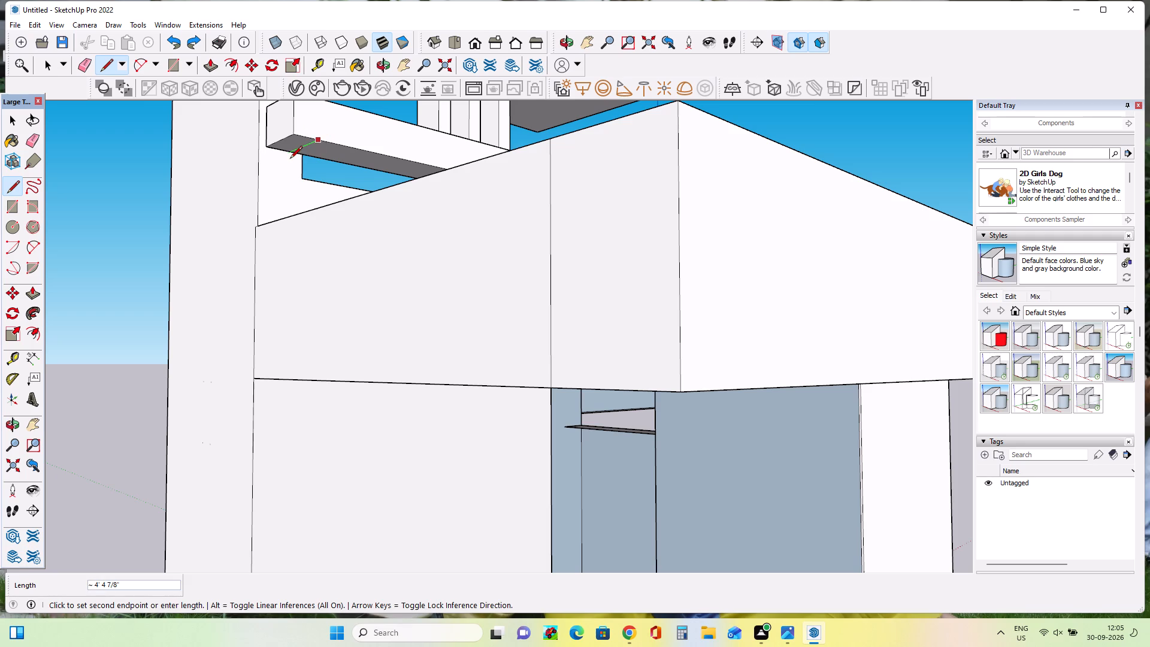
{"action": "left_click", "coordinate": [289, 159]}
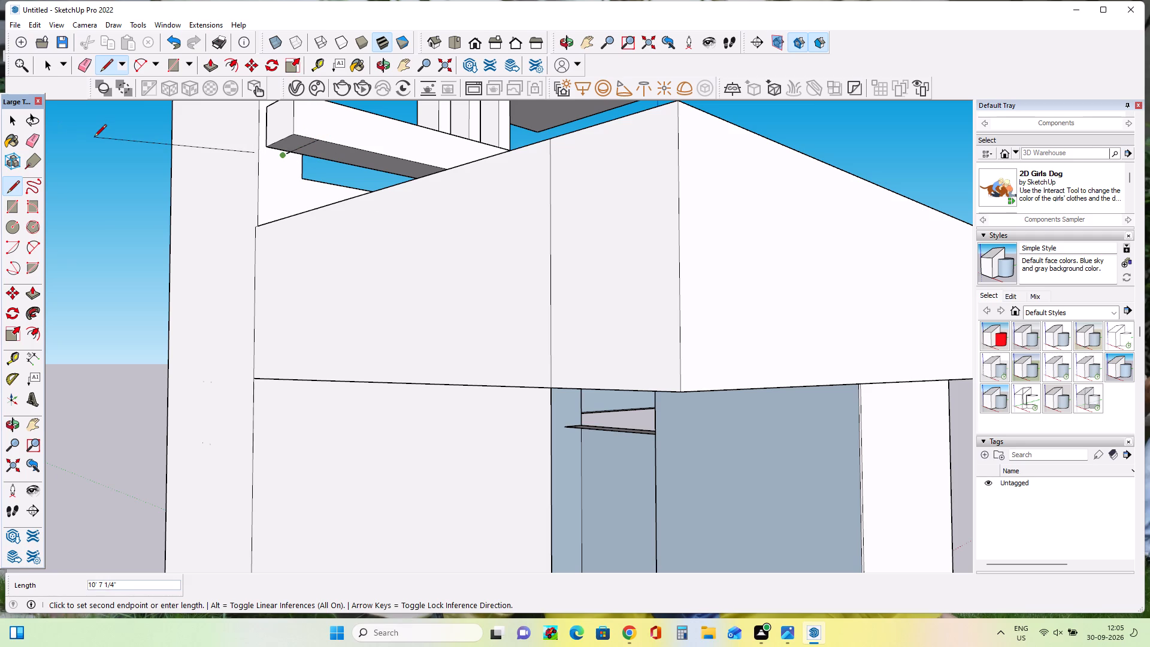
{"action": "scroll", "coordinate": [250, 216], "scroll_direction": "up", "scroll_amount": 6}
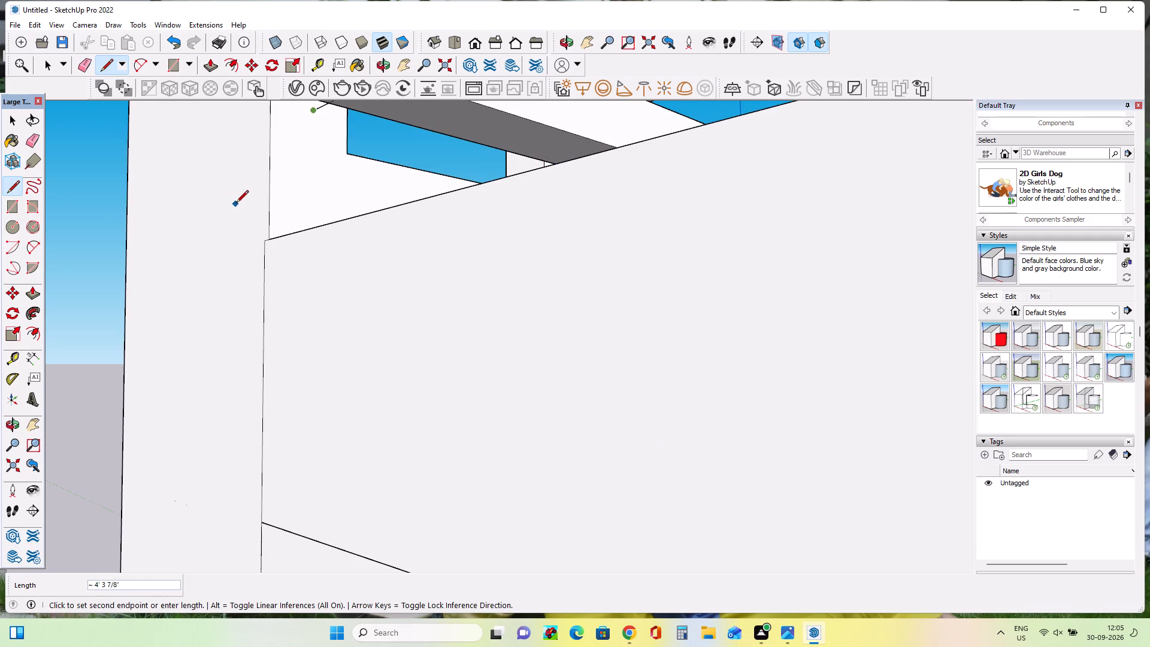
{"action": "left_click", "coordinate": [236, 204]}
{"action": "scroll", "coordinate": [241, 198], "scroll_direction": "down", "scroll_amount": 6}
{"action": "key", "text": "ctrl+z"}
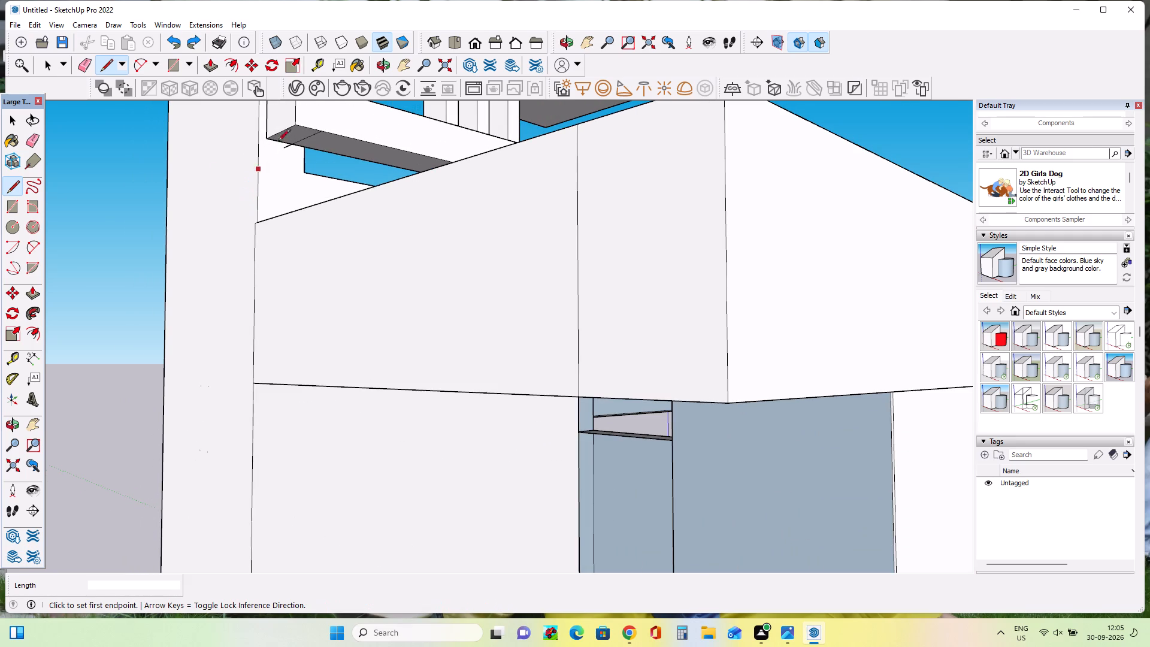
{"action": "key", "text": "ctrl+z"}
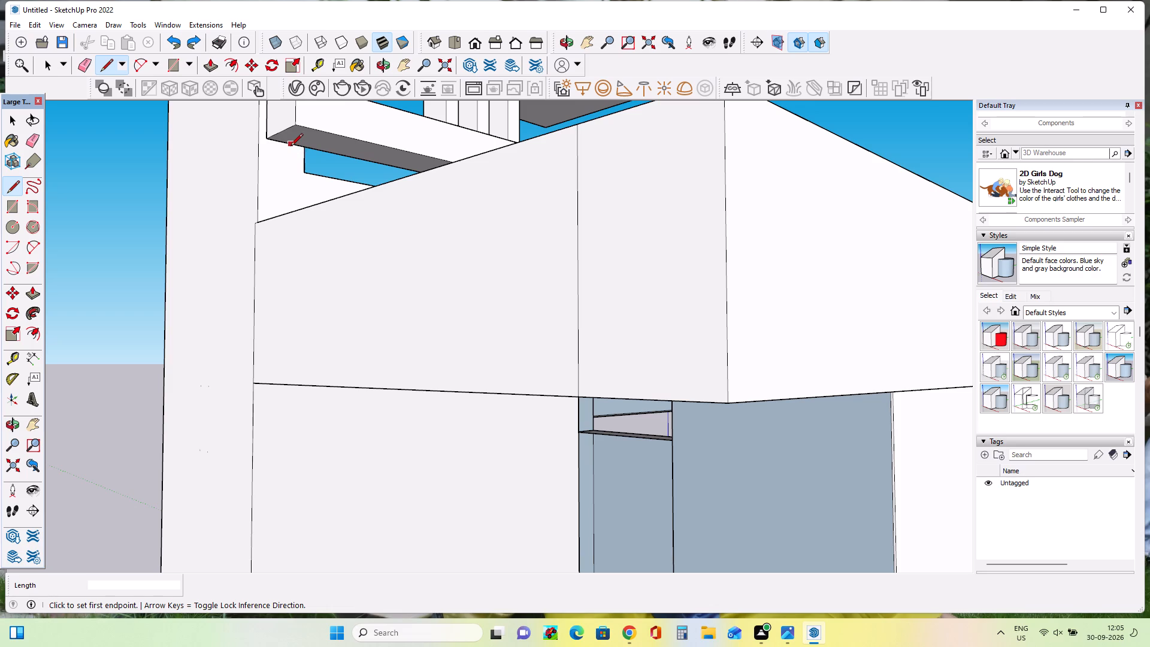
Divide the beam's underside near its free end with a 3' 4 3/4" line and pull the end section down to the roof as a second post.
{"action": "double_click", "coordinate": [290, 147]}
{"action": "left_click", "coordinate": [316, 132]}
{"action": "left_click", "coordinate": [27, 293]}
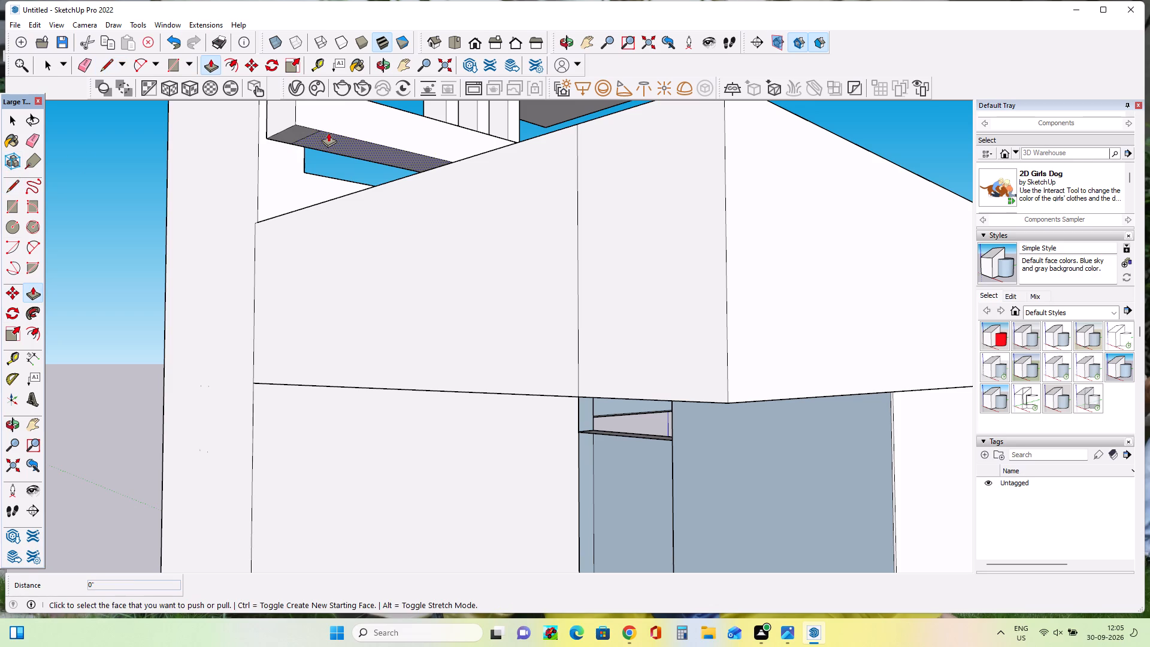
{"action": "left_click", "coordinate": [296, 129]}
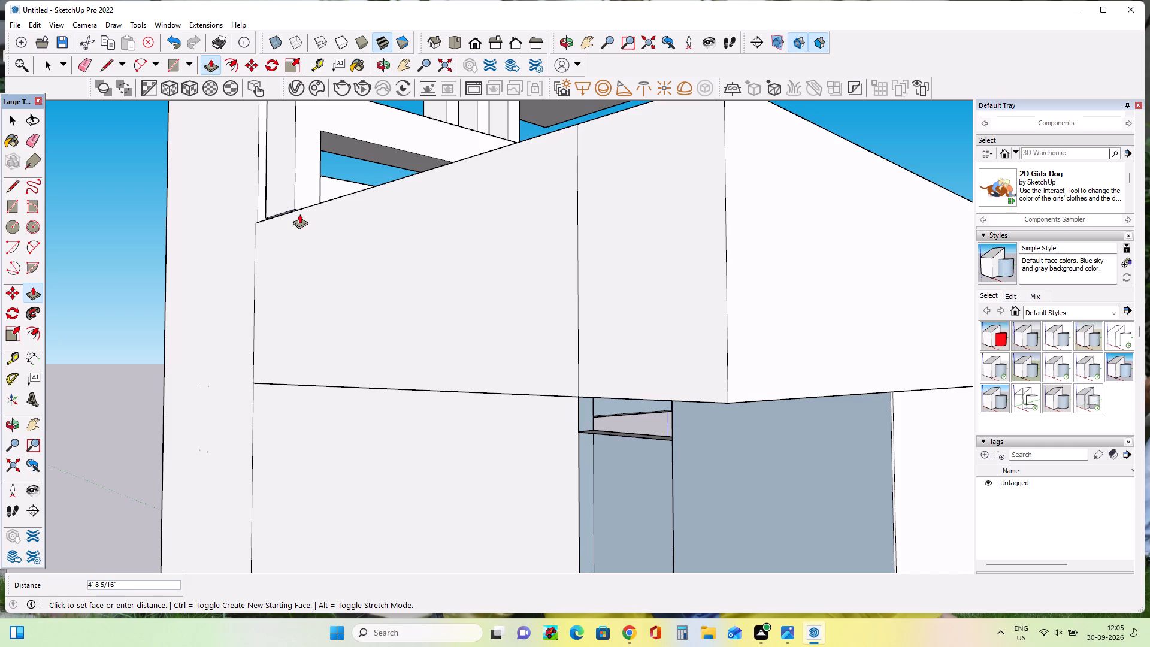
{"action": "triple_click", "coordinate": [299, 214]}
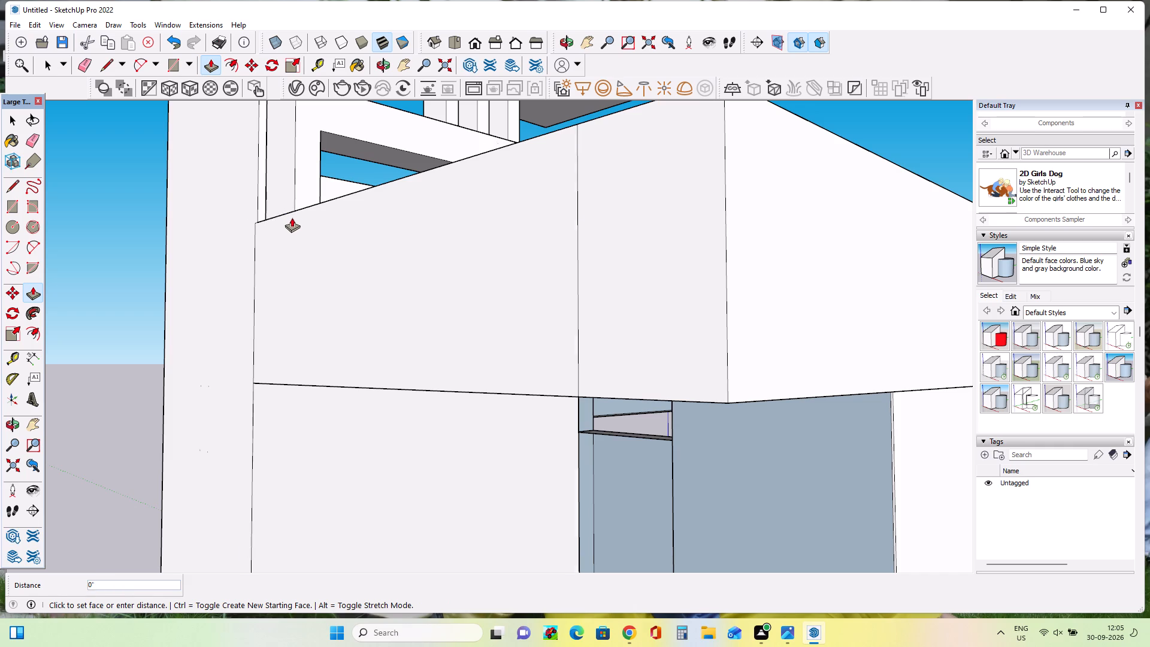
Pull the upper side wall face level with the side of the tall facade pillar.
{"action": "middle_click_drag", "start_coordinate": [266, 235], "coordinate": [303, 287]}
{"action": "key", "text": "Escape"}
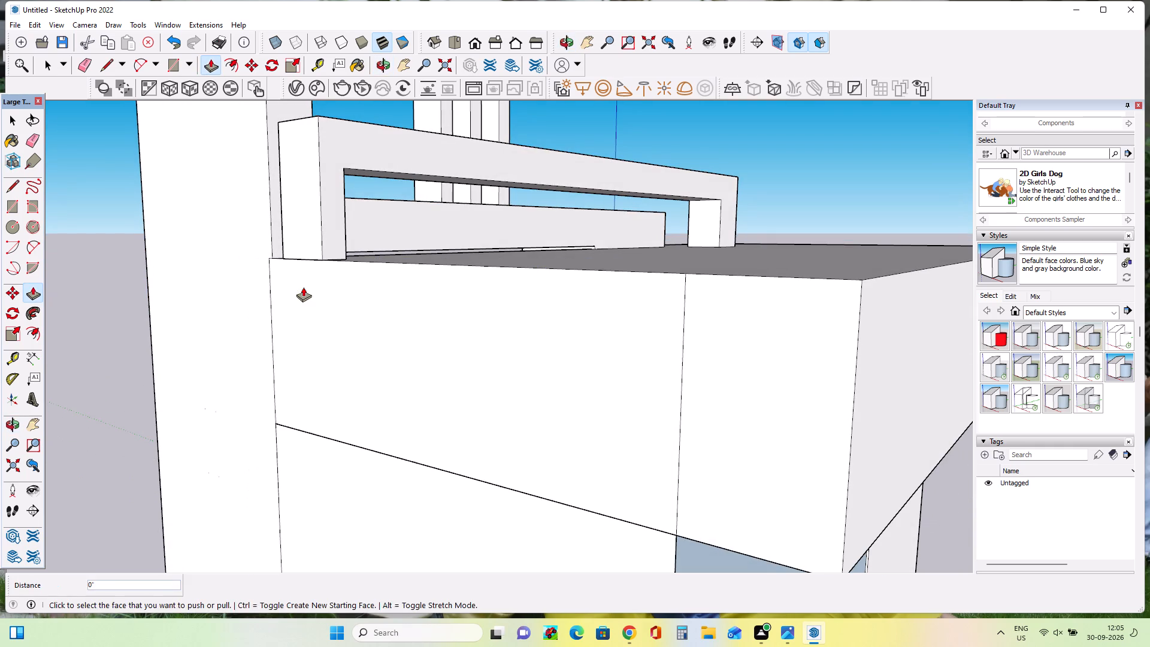
{"action": "middle_click_drag", "start_coordinate": [303, 287], "coordinate": [432, 306]}
{"action": "scroll", "coordinate": [313, 298], "scroll_direction": "down", "scroll_amount": 1}
{"action": "left_click", "coordinate": [423, 461]}
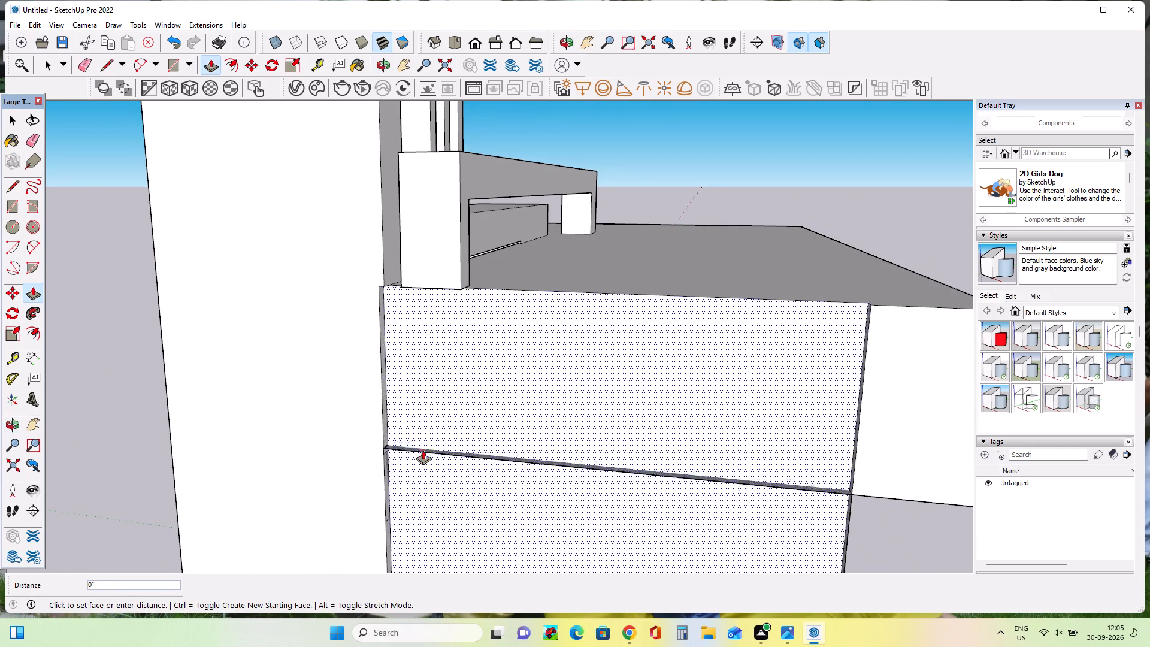
{"action": "double_click", "coordinate": [365, 316]}
{"action": "middle_click_drag", "start_coordinate": [324, 377], "coordinate": [365, 377]}
{"action": "middle_click_drag", "start_coordinate": [371, 340], "coordinate": [440, 349]}
{"action": "scroll", "coordinate": [447, 349], "scroll_direction": "down", "scroll_amount": 13}
{"action": "middle_click_drag", "start_coordinate": [359, 436], "coordinate": [473, 452]}
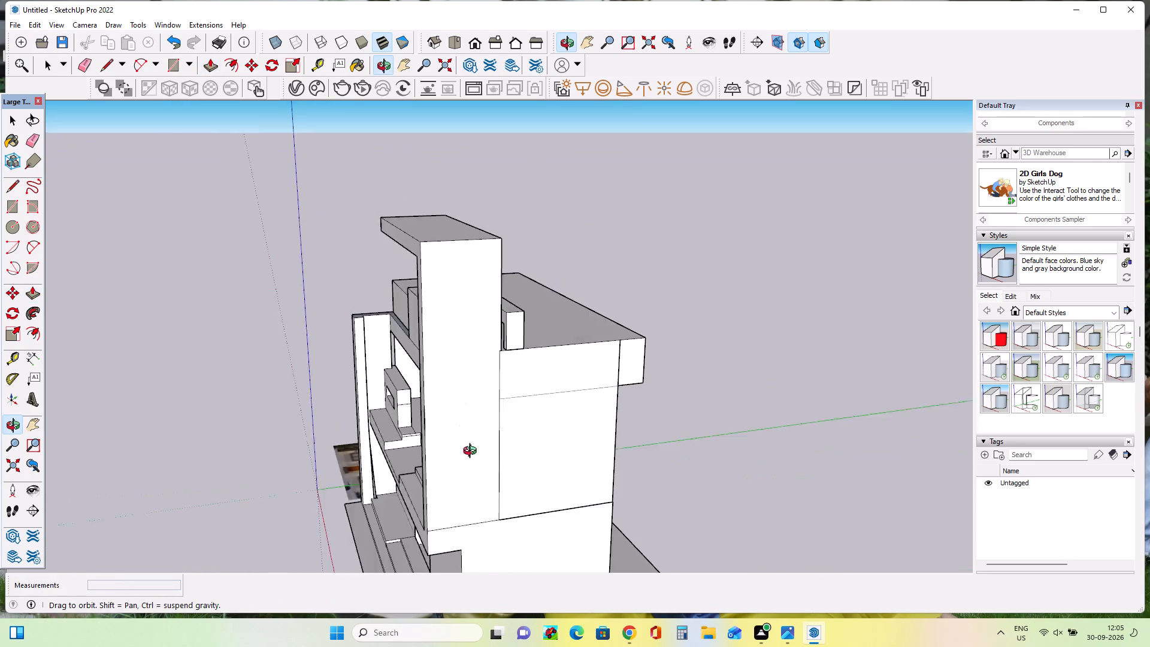
{"action": "middle_click_drag", "start_coordinate": [473, 452], "coordinate": [484, 453]}
{"action": "left_click", "coordinate": [609, 484]}
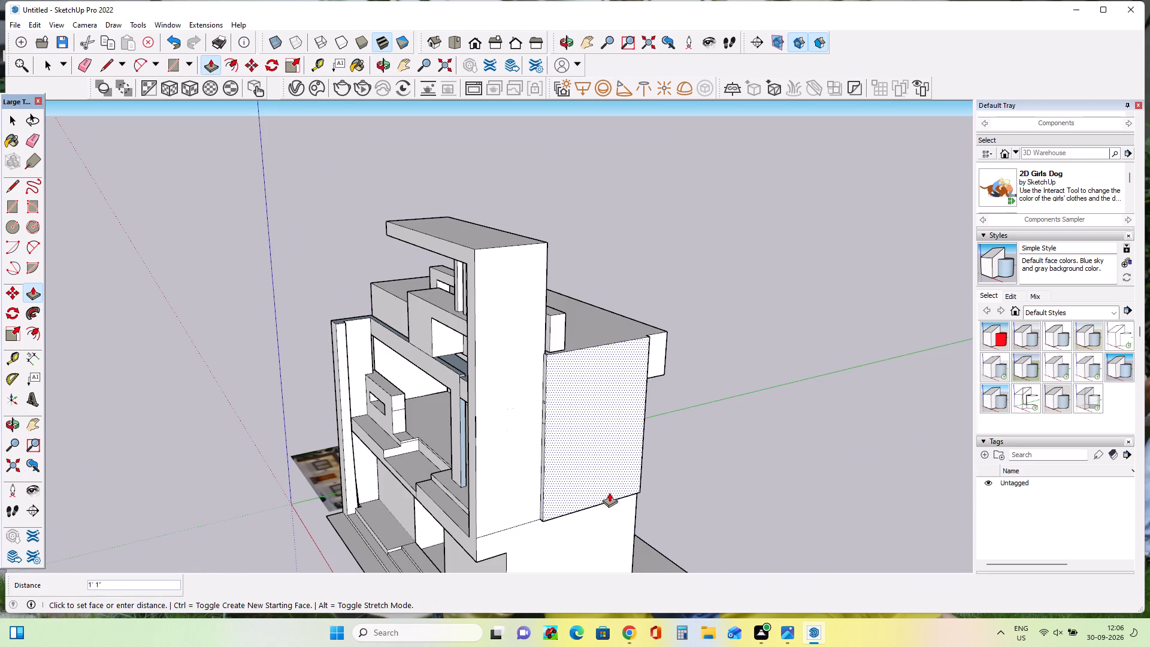
{"action": "key", "text": "Escape"}
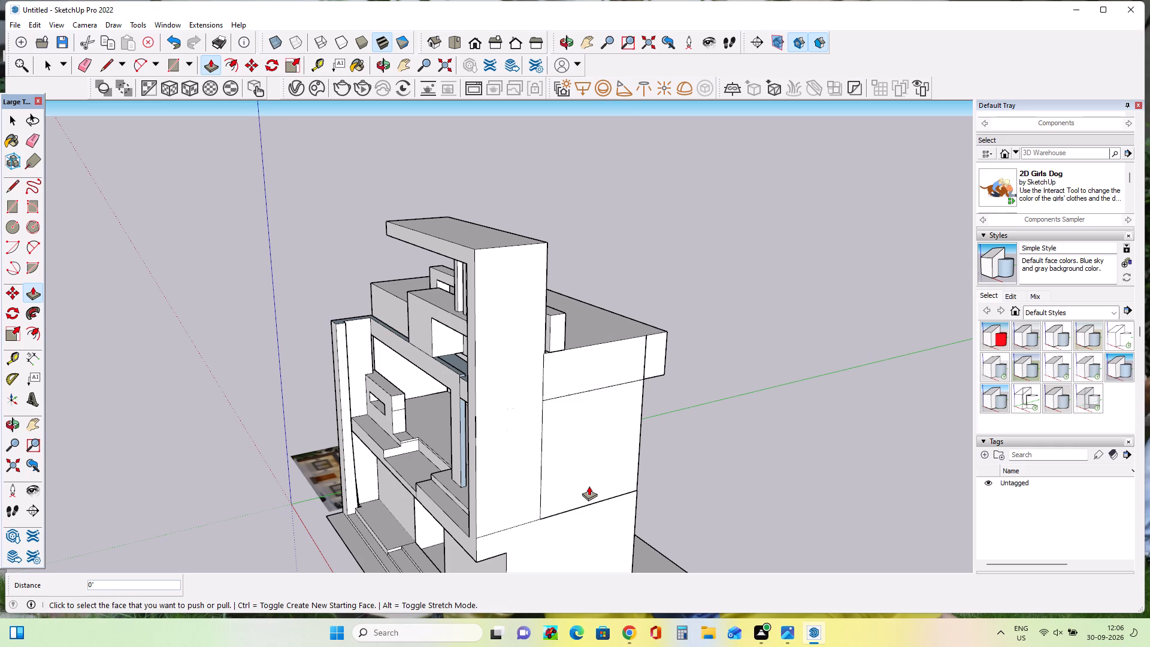
Draw a rectangle of about 12' 7" by 16' 8" across the floor of the ground-floor entrance passage.
{"action": "scroll", "coordinate": [414, 511], "scroll_direction": "down", "scroll_amount": 1}
{"action": "middle_click_drag", "start_coordinate": [414, 511], "coordinate": [692, 470]}
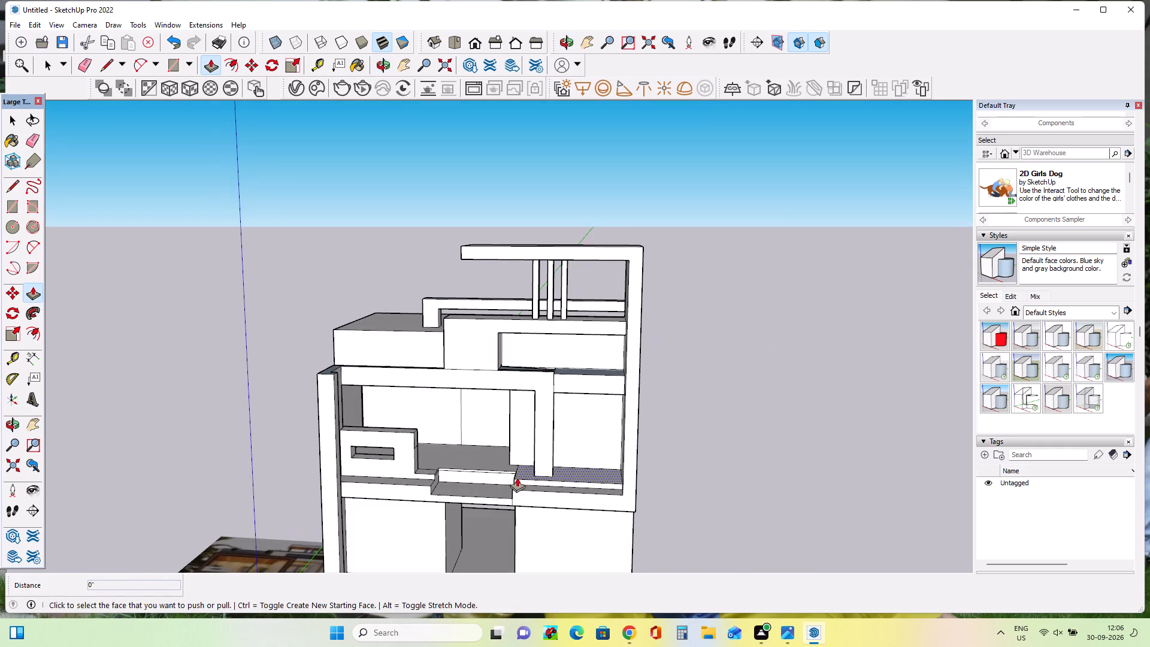
{"action": "middle_click_drag", "start_coordinate": [517, 477], "coordinate": [586, 480]}
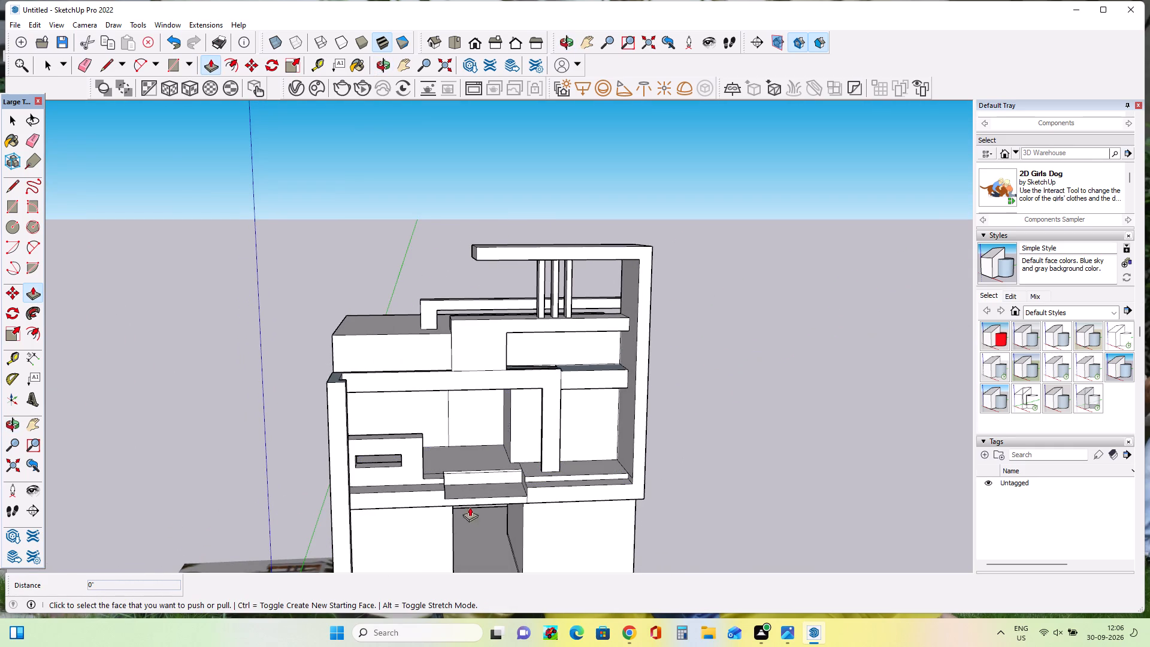
{"action": "left_click", "coordinate": [35, 427]}
{"action": "left_click_drag", "start_coordinate": [436, 465], "coordinate": [394, 338]}
{"action": "middle_click_drag", "start_coordinate": [516, 404], "coordinate": [522, 433]}
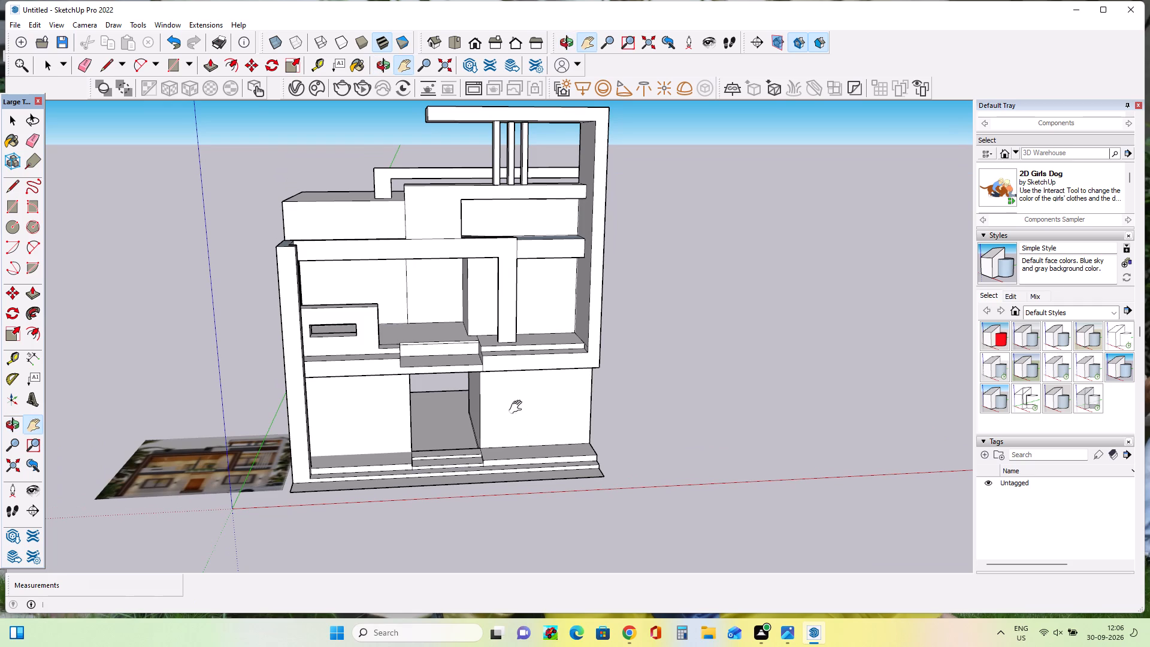
{"action": "middle_click_drag", "start_coordinate": [482, 471], "coordinate": [459, 404]}
{"action": "scroll", "coordinate": [433, 443], "scroll_direction": "up", "scroll_amount": 3}
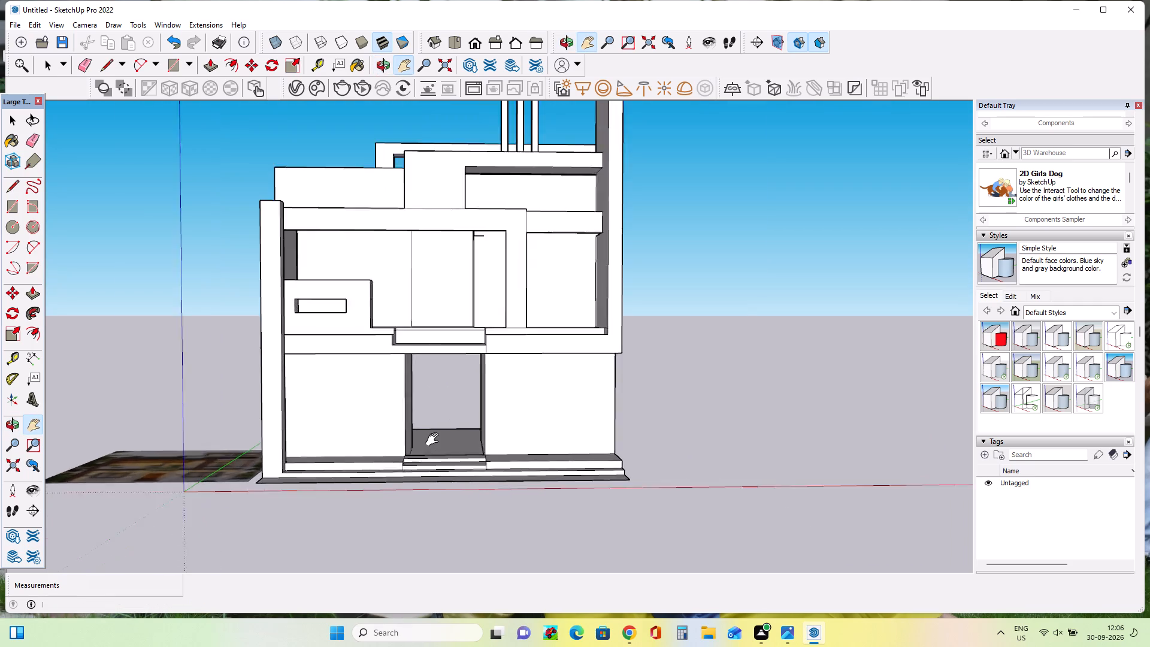
{"action": "scroll", "coordinate": [435, 440], "scroll_direction": "up", "scroll_amount": 6}
{"action": "middle_click_drag", "start_coordinate": [446, 455], "coordinate": [458, 504]}
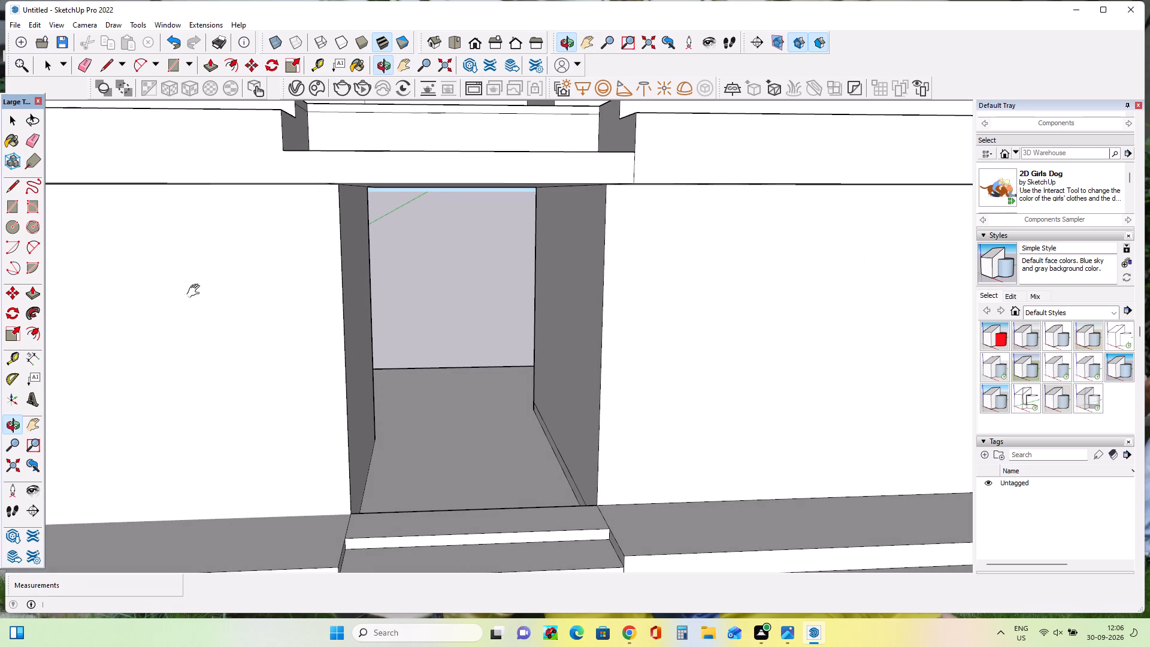
{"action": "left_click", "coordinate": [14, 202]}
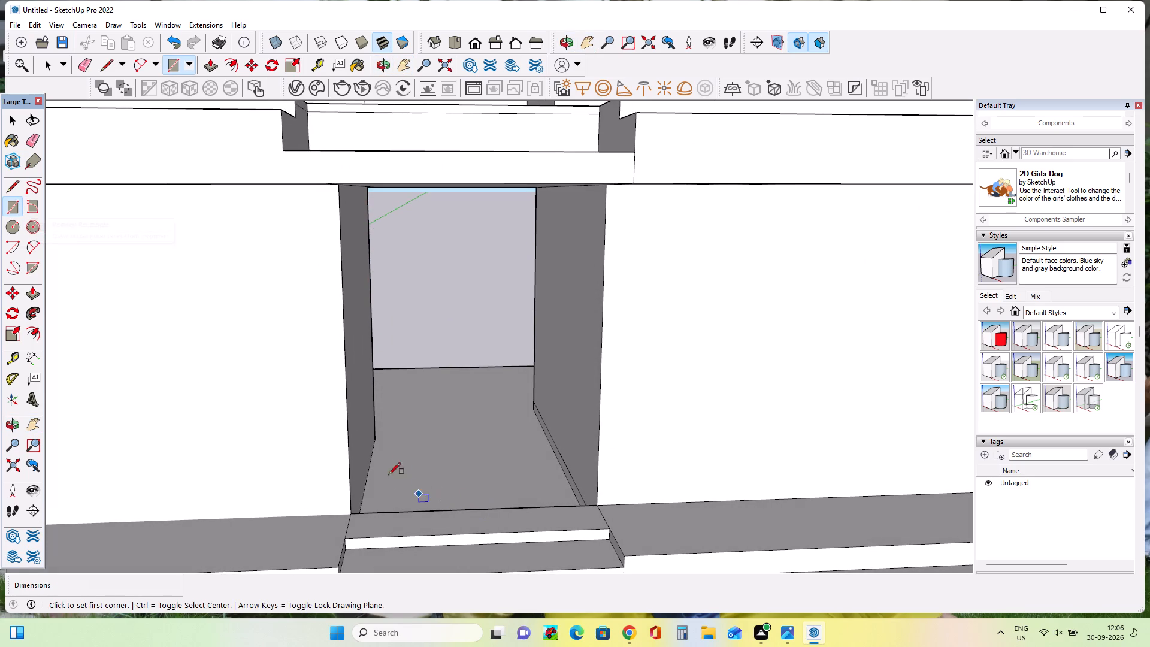
{"action": "double_click", "coordinate": [372, 474]}
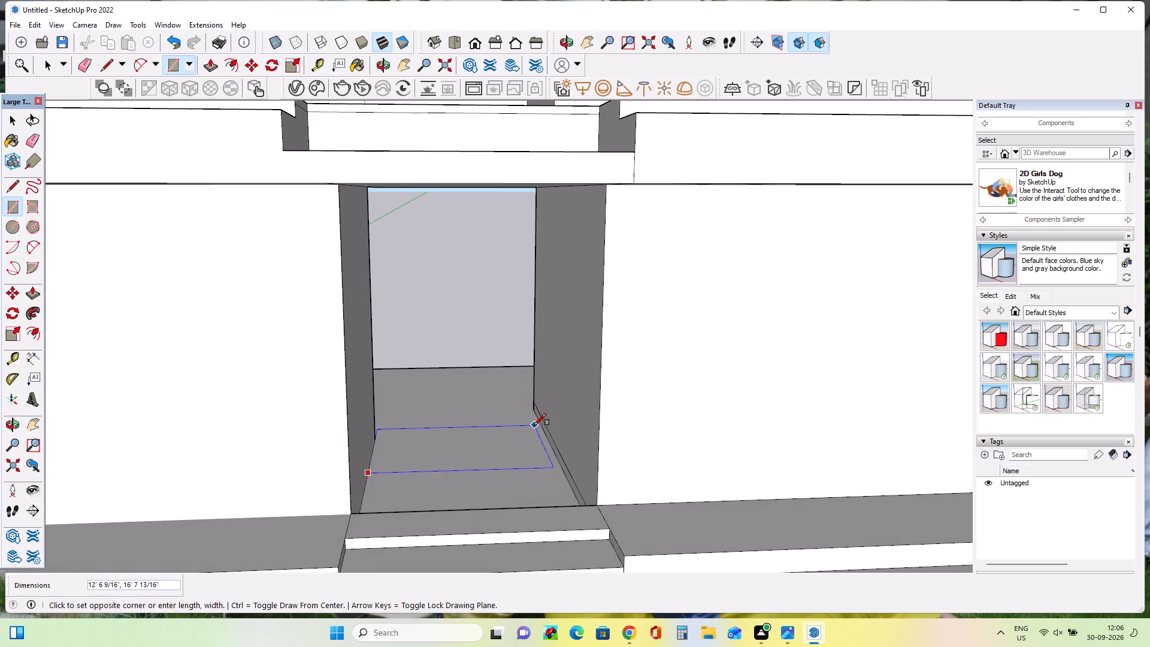
{"action": "left_click", "coordinate": [538, 425]}
Pull the rectangle on the passage floor up about 26' 8 11/16" to the slab above, closing the passage with a wall.
{"action": "scroll", "coordinate": [525, 459], "scroll_direction": "down", "scroll_amount": 4}
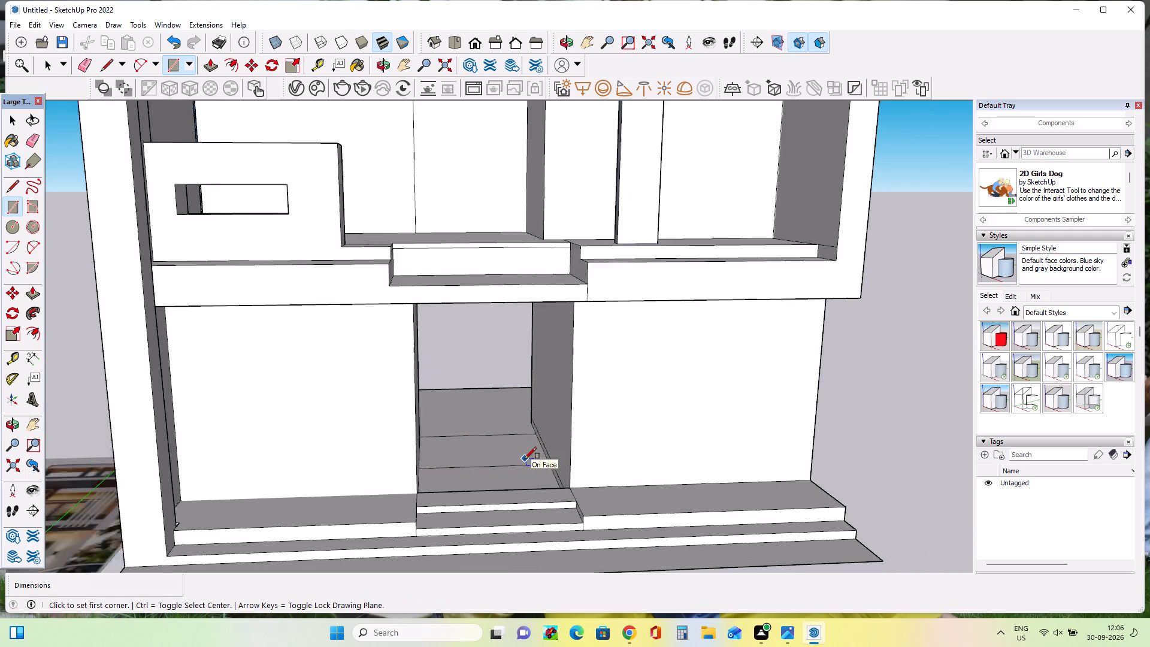
{"action": "scroll", "coordinate": [525, 459], "scroll_direction": "down", "scroll_amount": 1}
{"action": "left_click", "coordinate": [34, 289]}
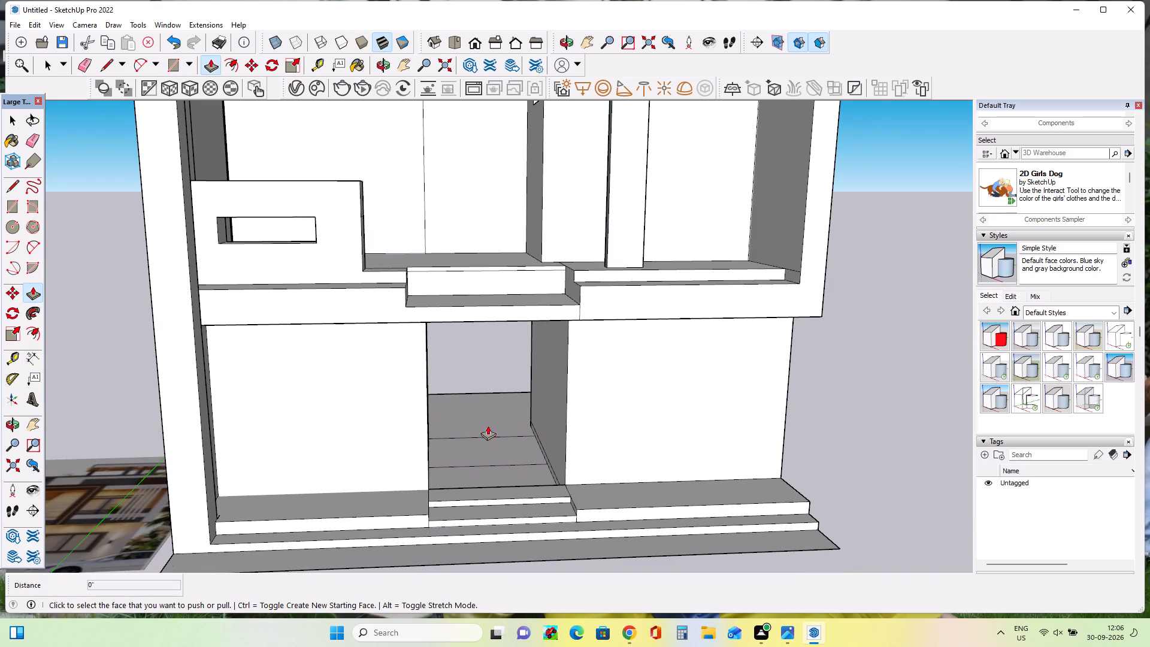
{"action": "left_click", "coordinate": [508, 451]}
{"action": "left_click", "coordinate": [519, 309]}
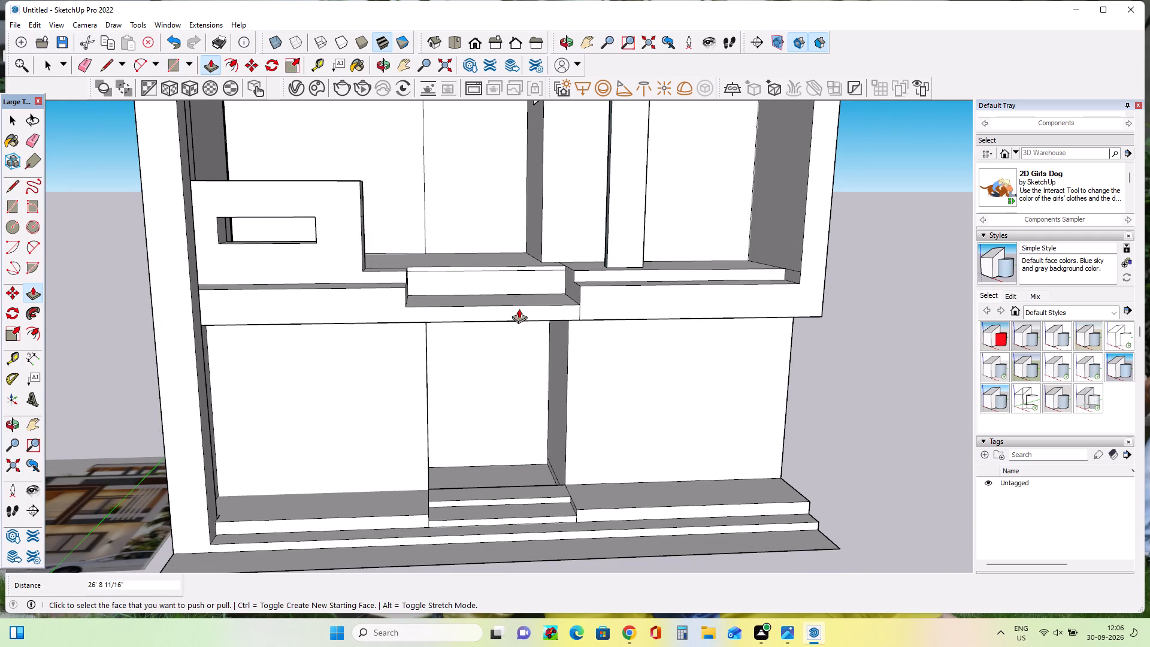
Erase the leftover edges along the base of the entrance passage's side wall.
{"action": "middle_click_drag", "start_coordinate": [571, 435], "coordinate": [567, 426]}
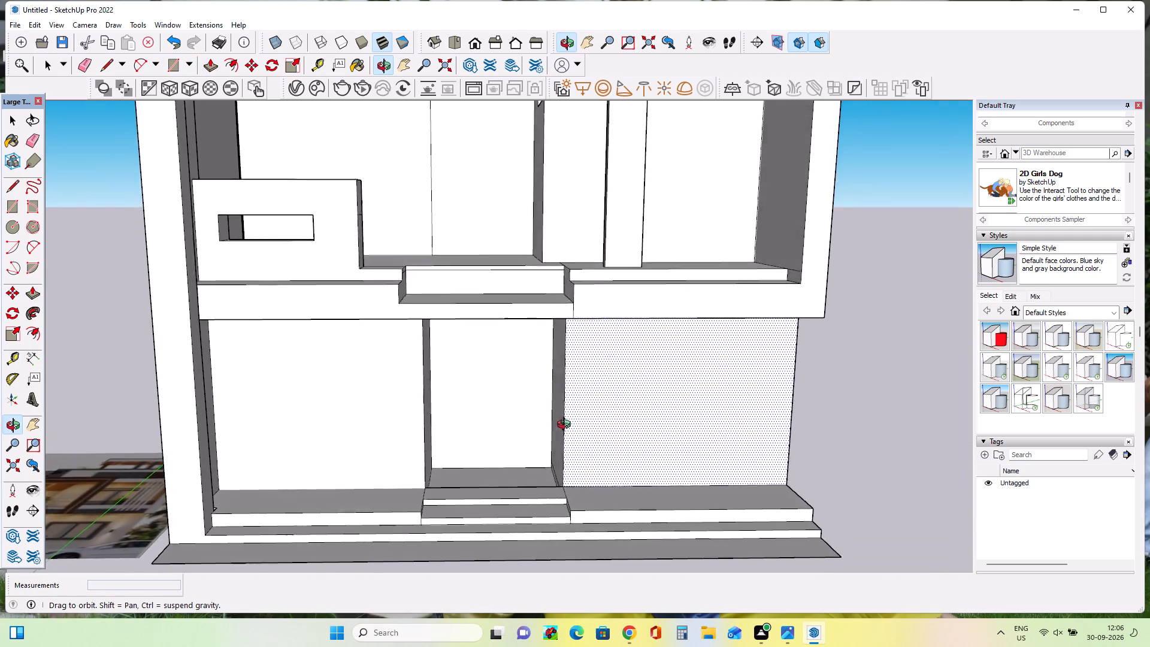
{"action": "middle_click_drag", "start_coordinate": [567, 426], "coordinate": [566, 426]}
{"action": "scroll", "coordinate": [562, 460], "scroll_direction": "up", "scroll_amount": 7}
{"action": "middle_click_drag", "start_coordinate": [562, 460], "coordinate": [604, 479]}
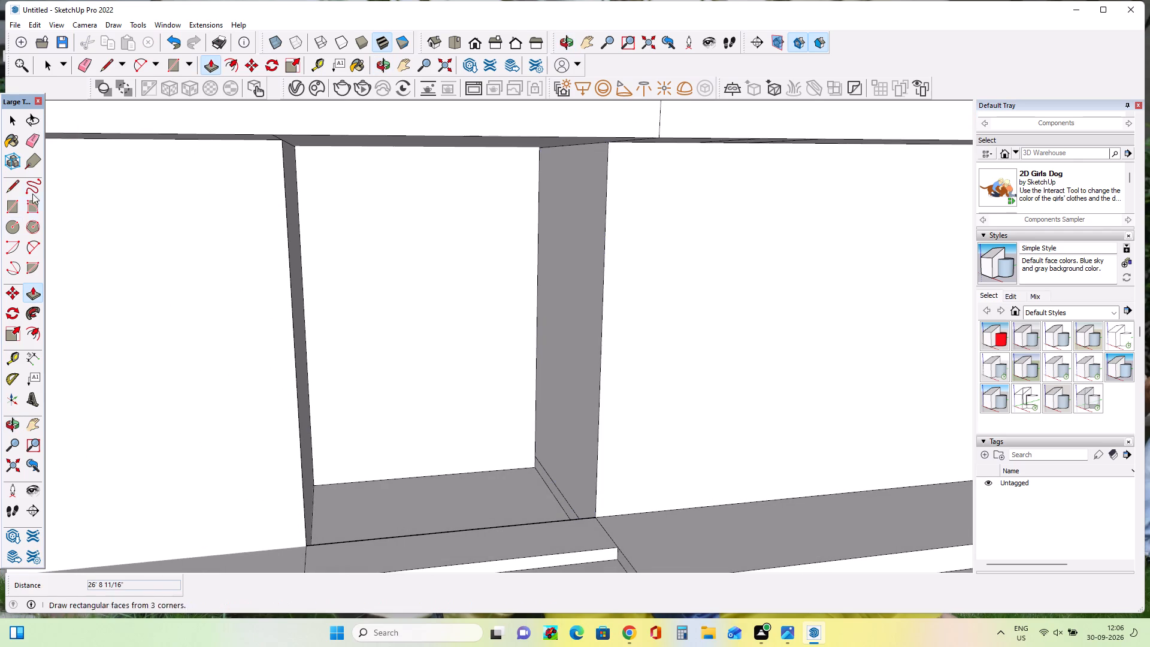
{"action": "left_click", "coordinate": [39, 139]}
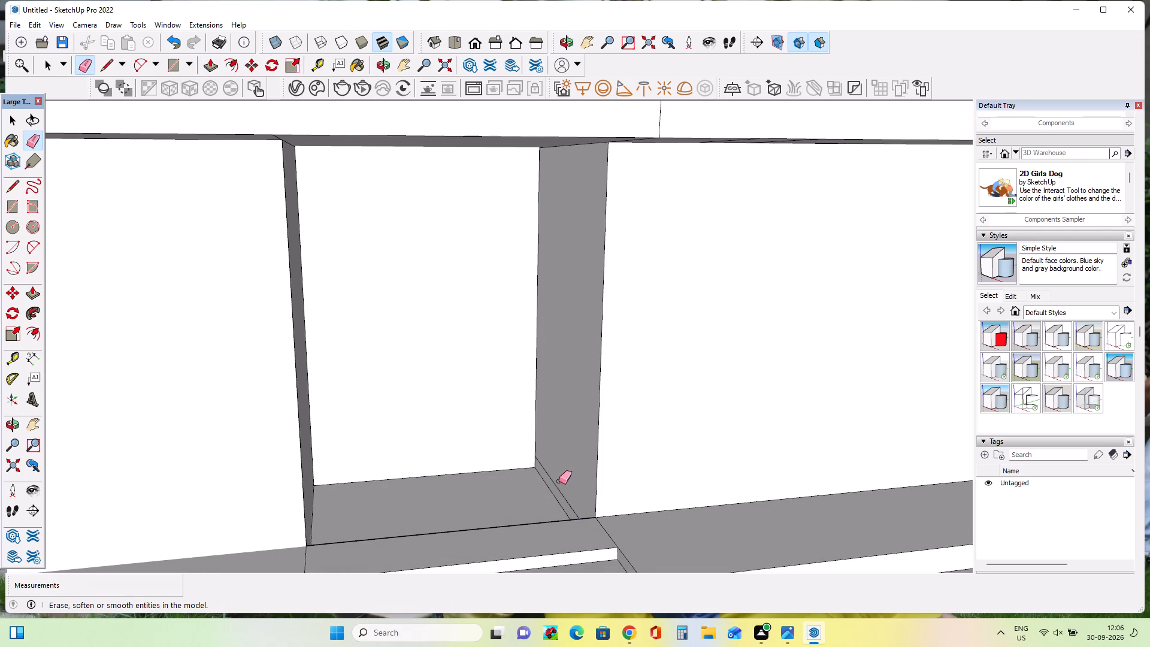
{"action": "left_click", "coordinate": [558, 485]}
{"action": "left_click", "coordinate": [558, 488]}
Examine the whole front facade and side of the house for parts still missing or unfinished.
{"action": "scroll", "coordinate": [588, 481], "scroll_direction": "down", "scroll_amount": 3}
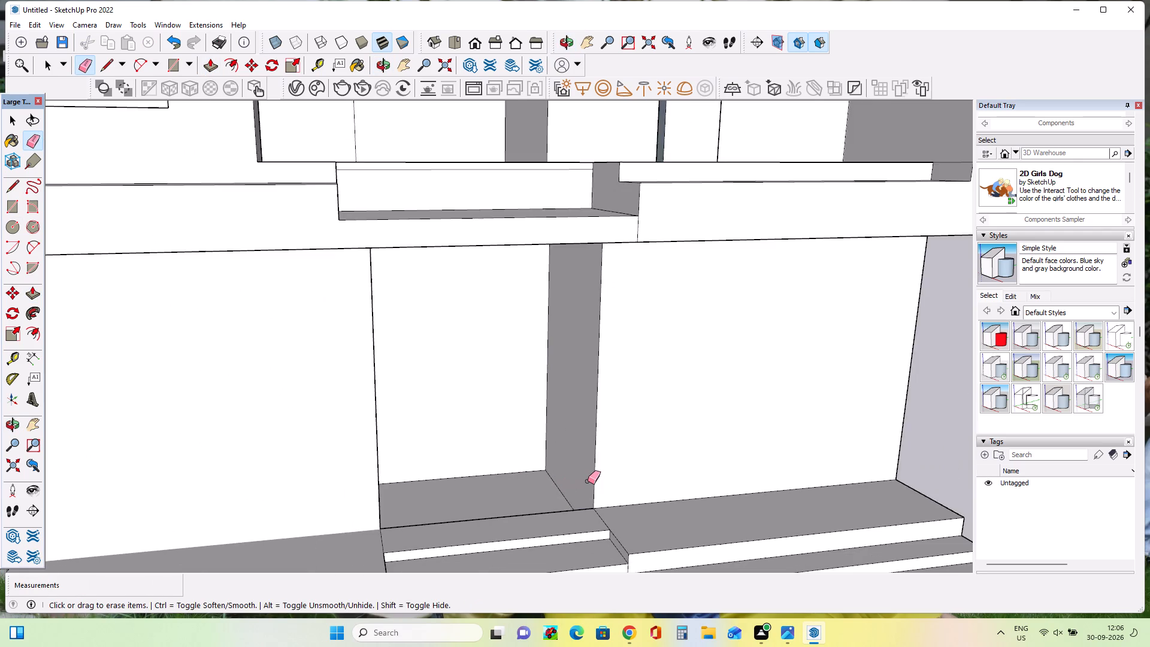
{"action": "scroll", "coordinate": [588, 481], "scroll_direction": "down", "scroll_amount": 5}
{"action": "middle_click_drag", "start_coordinate": [573, 489], "coordinate": [485, 478]}
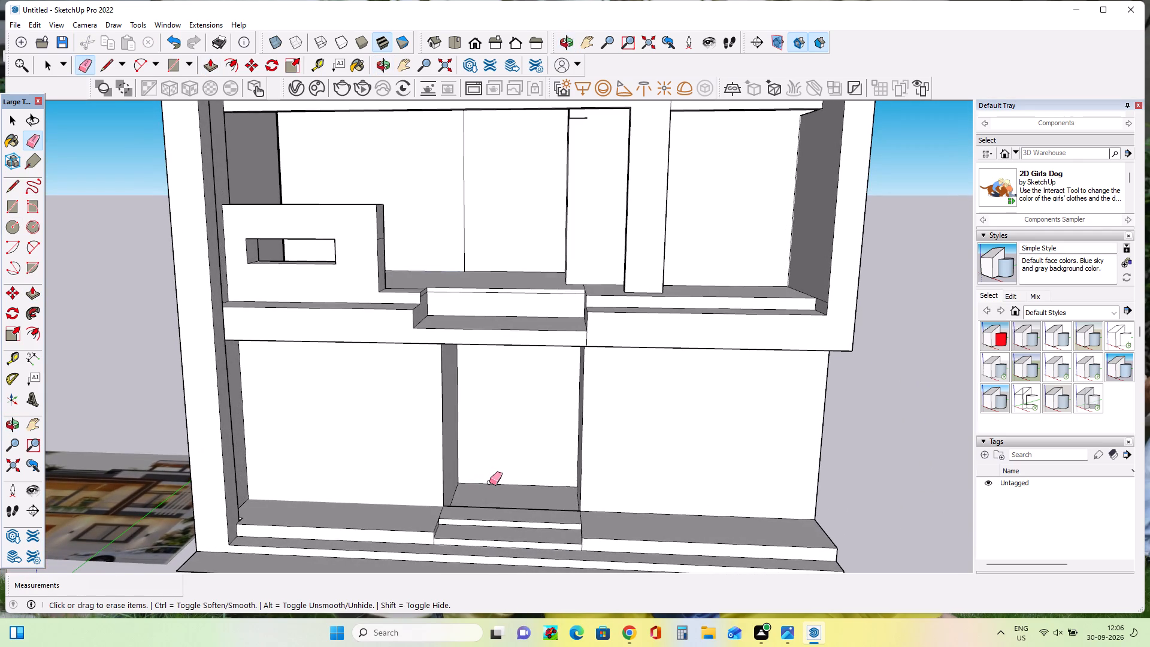
{"action": "scroll", "coordinate": [489, 482], "scroll_direction": "down", "scroll_amount": 4}
{"action": "middle_click_drag", "start_coordinate": [495, 485], "coordinate": [556, 486]}
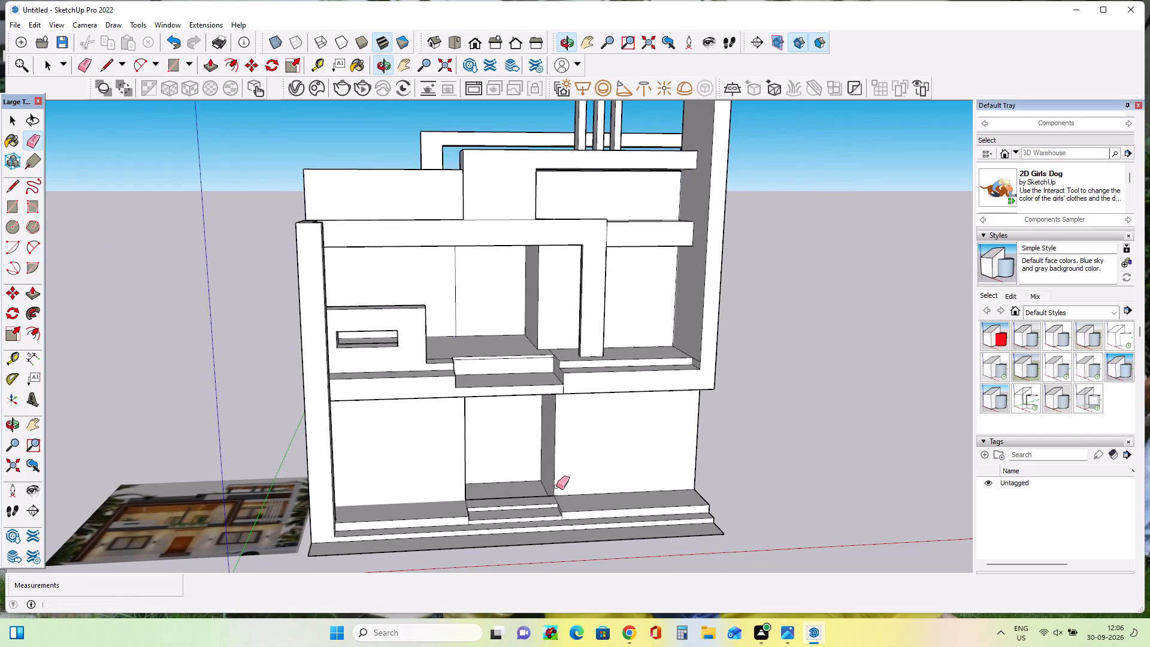
{"action": "scroll", "coordinate": [568, 408], "scroll_direction": "down", "scroll_amount": 3}
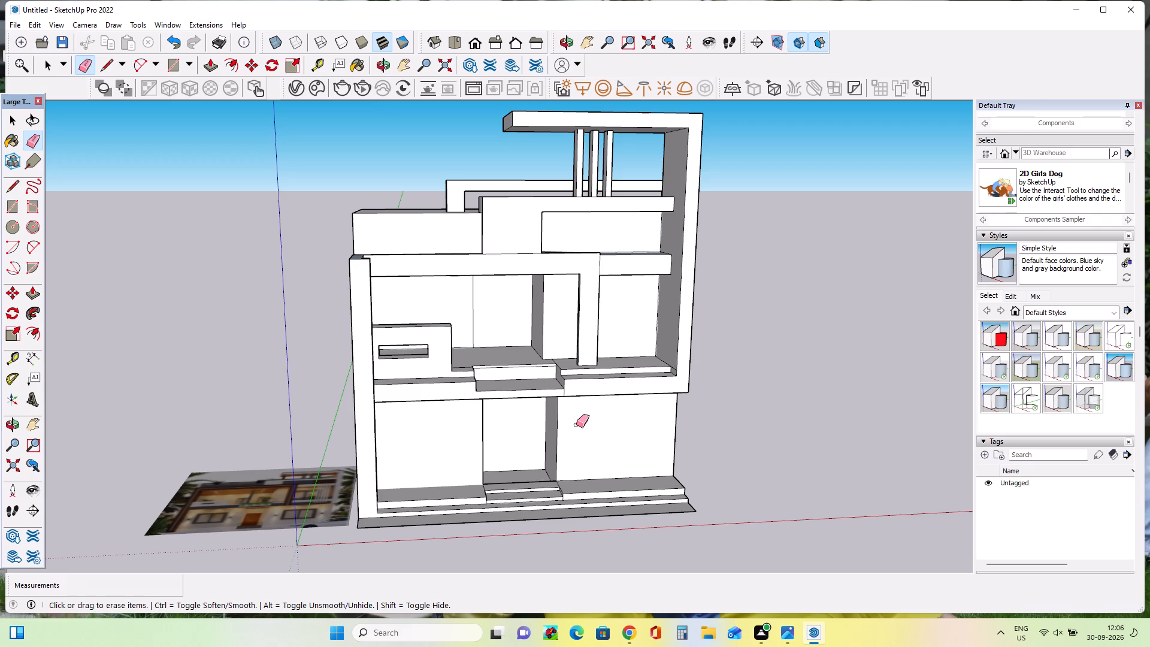
{"action": "scroll", "coordinate": [431, 312], "scroll_direction": "up", "scroll_amount": 3}
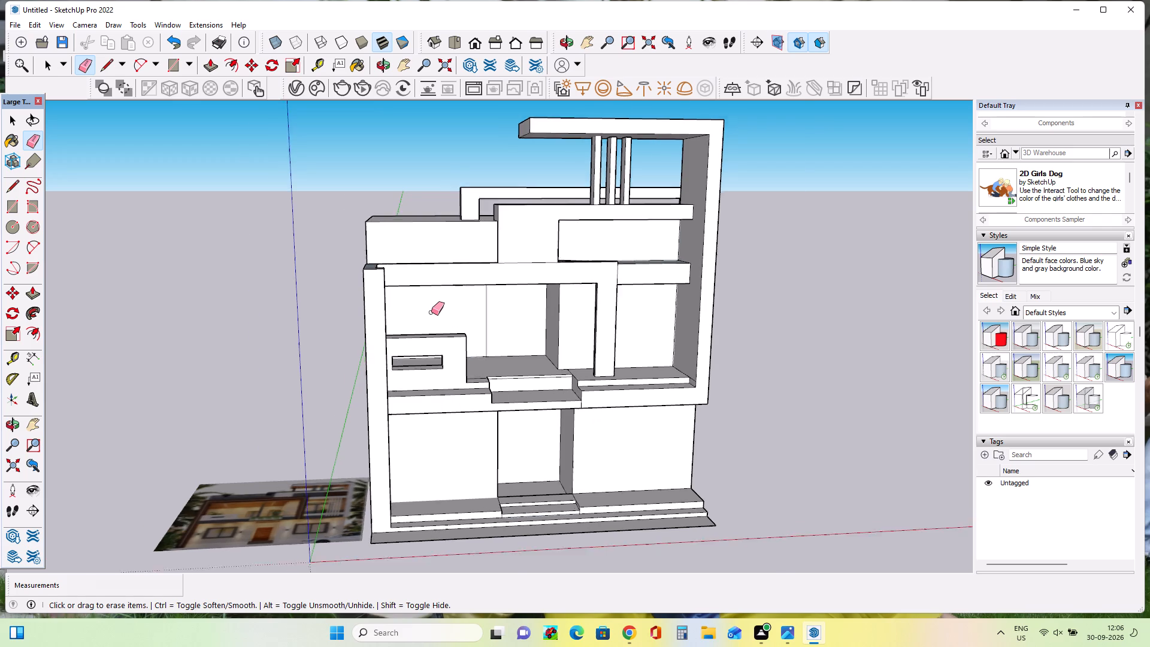
{"action": "scroll", "coordinate": [431, 312], "scroll_direction": "up", "scroll_amount": 1}
{"action": "middle_click_drag", "start_coordinate": [432, 313], "coordinate": [435, 393]}
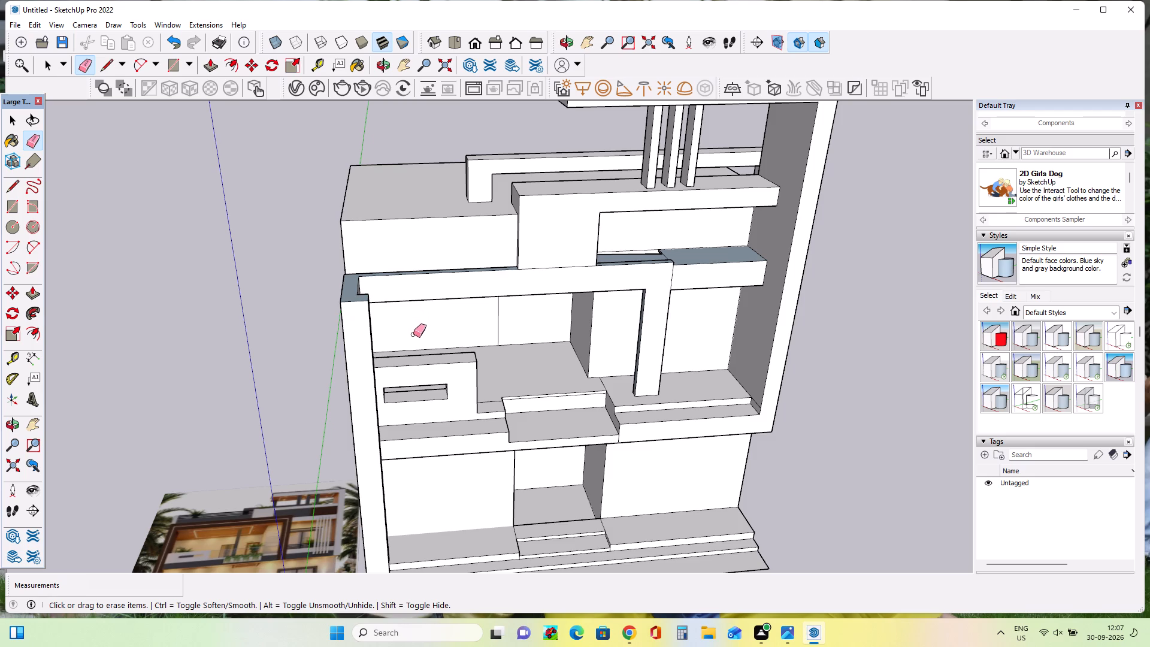
{"action": "middle_click_drag", "start_coordinate": [448, 364], "coordinate": [135, 400]}
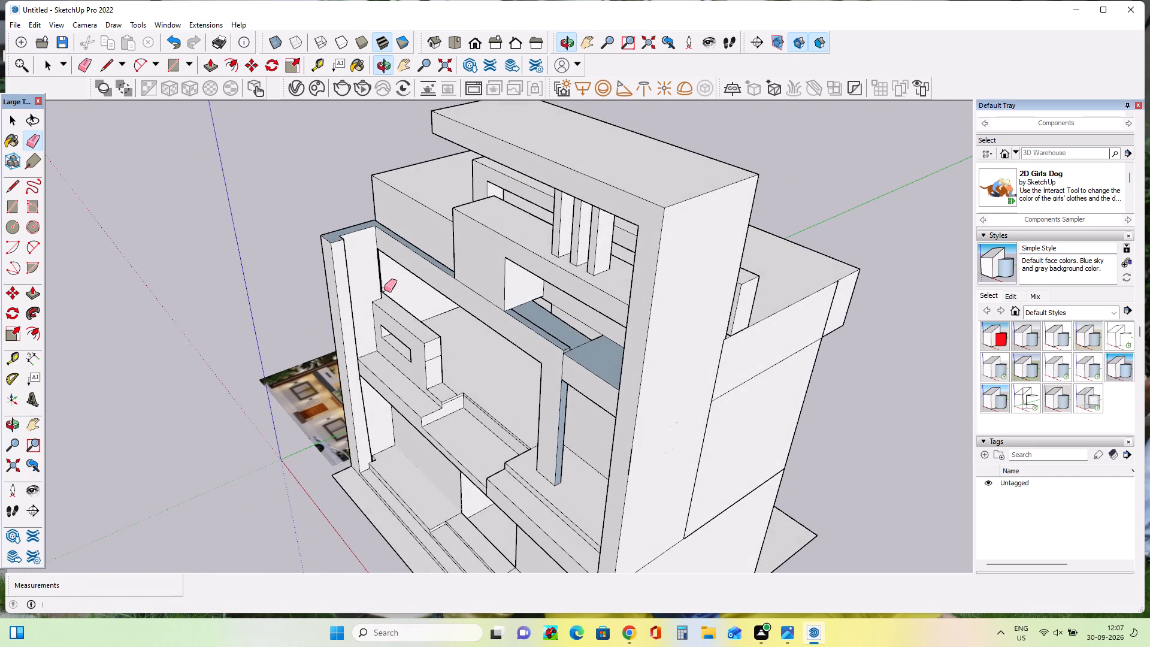
{"action": "middle_click_drag", "start_coordinate": [376, 315], "coordinate": [279, 350]}
Draw a line about 7' 4 9/16" from the corner pillar to the upper beam's top edge and one about 4' 7 5/8" down its front.
{"action": "scroll", "coordinate": [393, 252], "scroll_direction": "up", "scroll_amount": 6}
{"action": "middle_click_drag", "start_coordinate": [423, 290], "coordinate": [402, 312]}
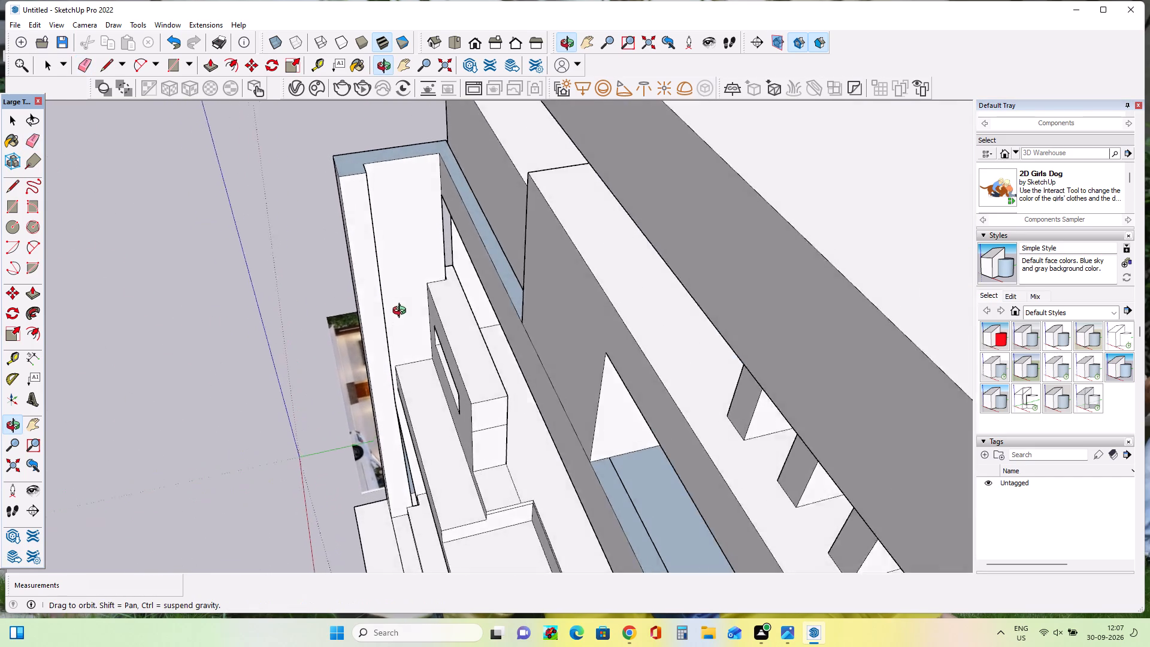
{"action": "middle_click_drag", "start_coordinate": [402, 312], "coordinate": [687, 244]}
{"action": "middle_click_drag", "start_coordinate": [702, 238], "coordinate": [733, 230]}
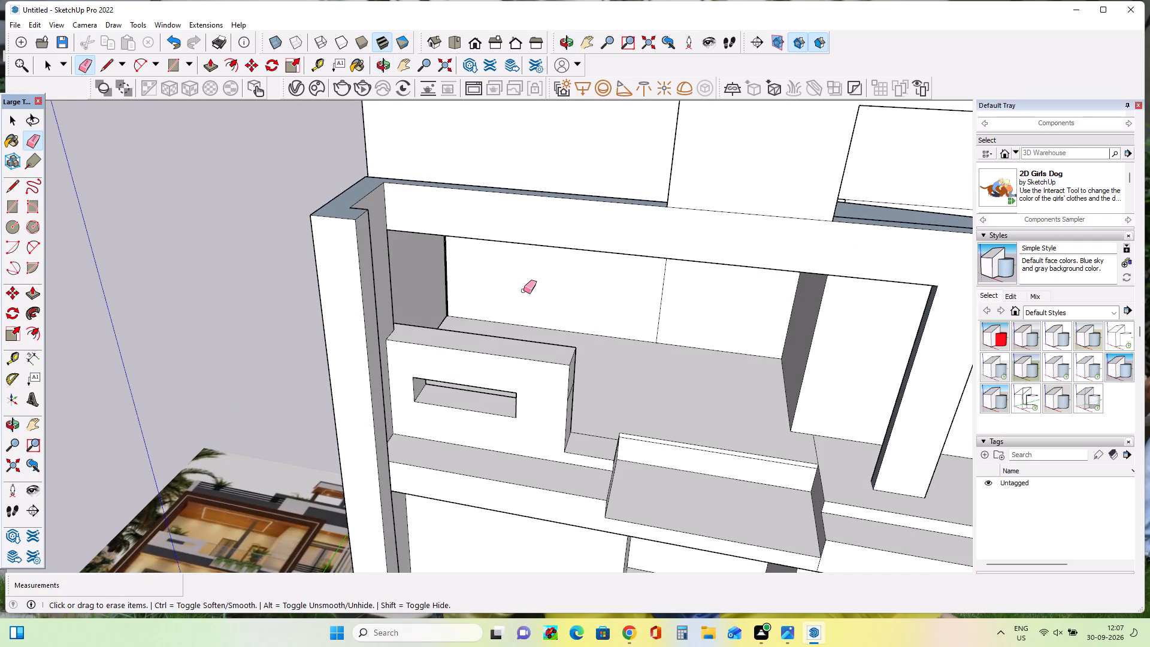
{"action": "middle_click_drag", "start_coordinate": [523, 291], "coordinate": [639, 273]}
{"action": "left_click", "coordinate": [8, 182]}
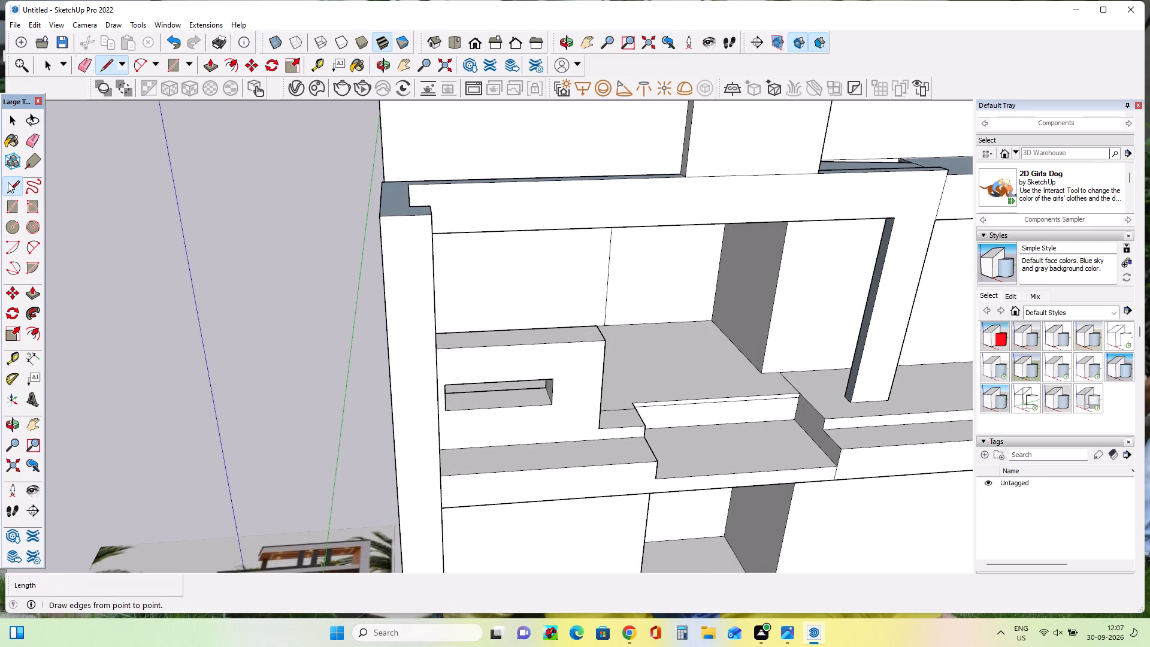
{"action": "left_click", "coordinate": [431, 205]}
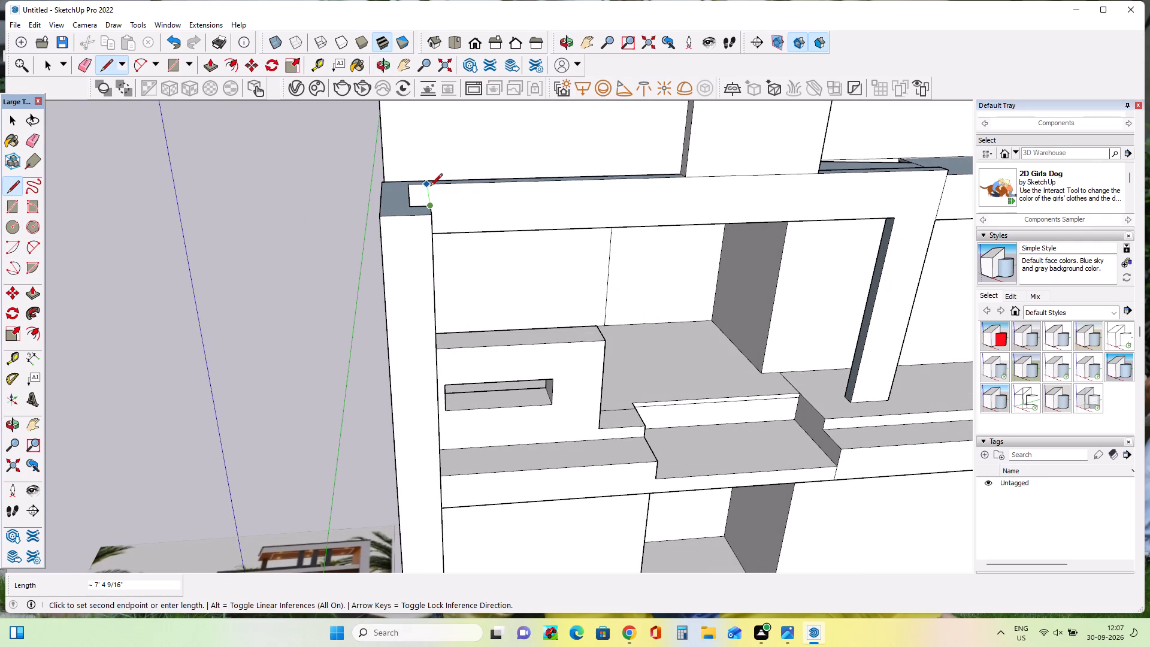
{"action": "left_click", "coordinate": [429, 185]}
{"action": "middle_click_drag", "start_coordinate": [464, 219], "coordinate": [388, 234]}
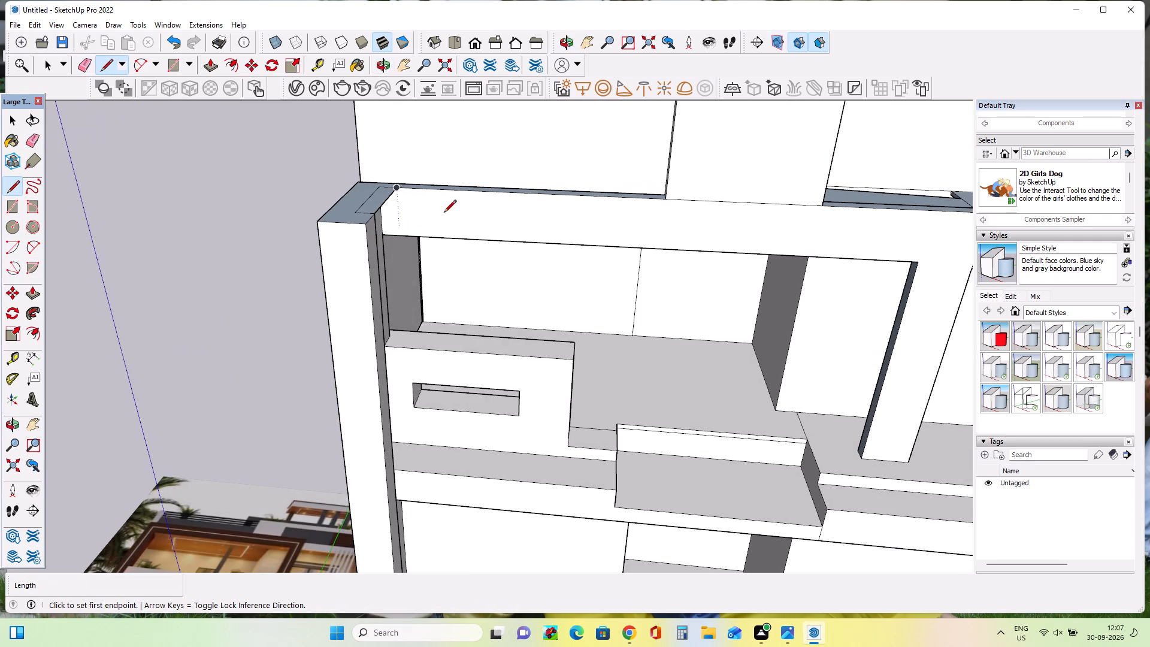
{"action": "left_click", "coordinate": [398, 191]}
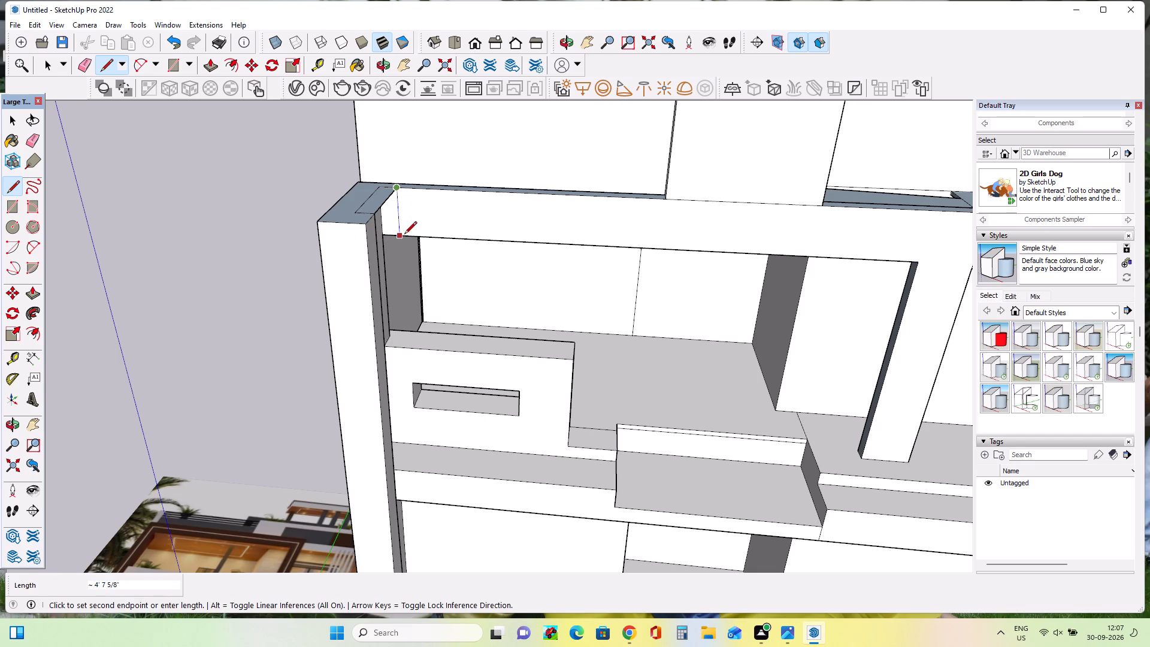
{"action": "left_click", "coordinate": [404, 235]}
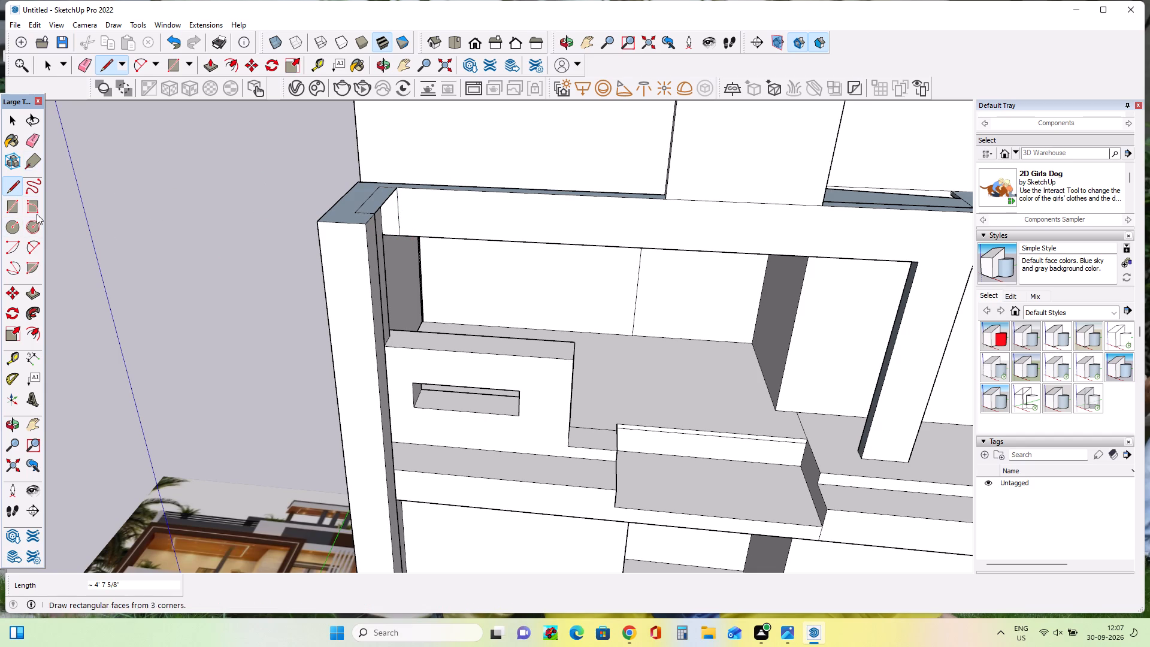
Pull the beam's small end section forward about 7' 4 9/16" to the pillar's front, filling the notch beside the pillar.
{"action": "left_click", "coordinate": [31, 294]}
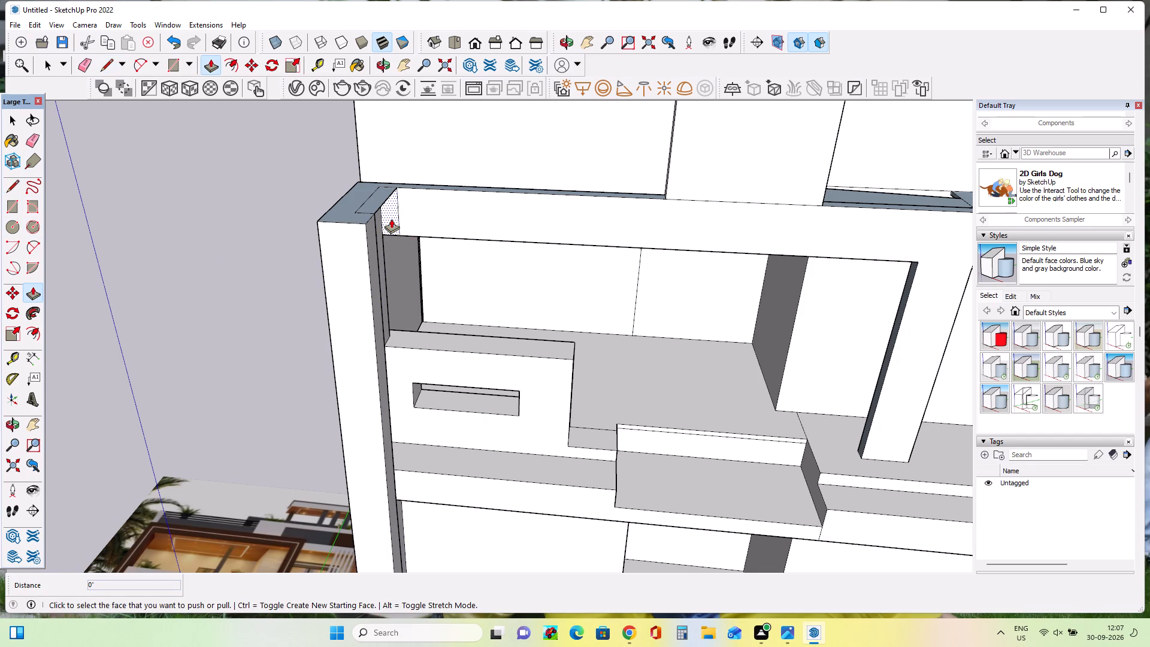
{"action": "left_click", "coordinate": [391, 219]}
{"action": "left_click", "coordinate": [368, 229]}
{"action": "middle_click_drag", "start_coordinate": [226, 337], "coordinate": [322, 336]}
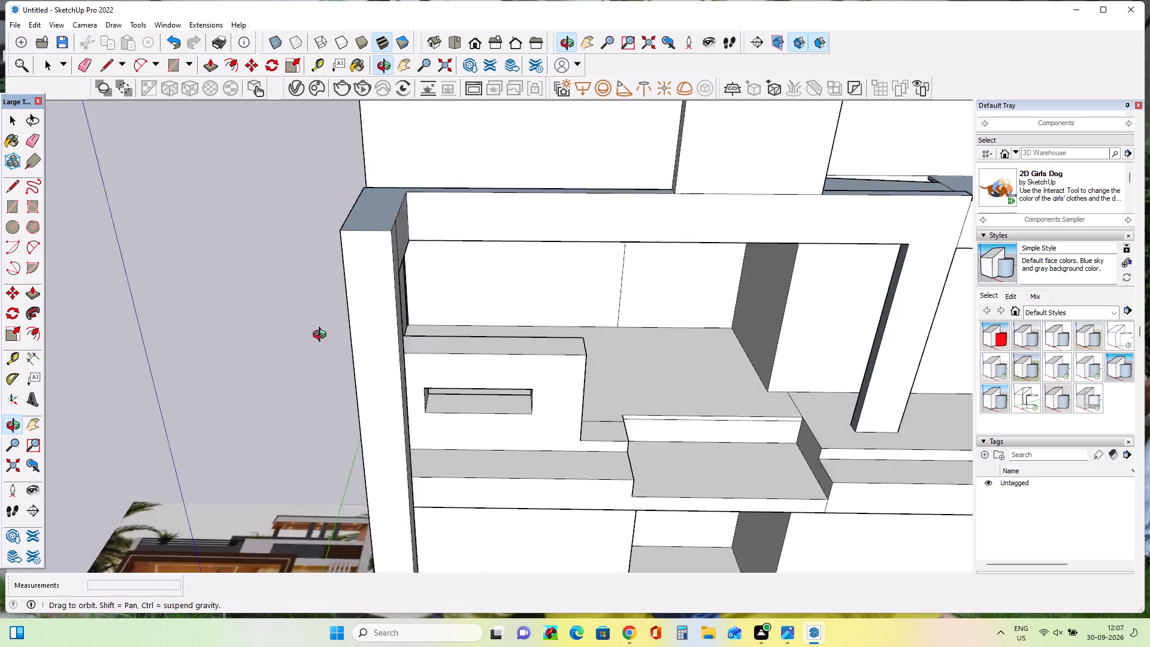
{"action": "middle_click_drag", "start_coordinate": [322, 336], "coordinate": [289, 318]}
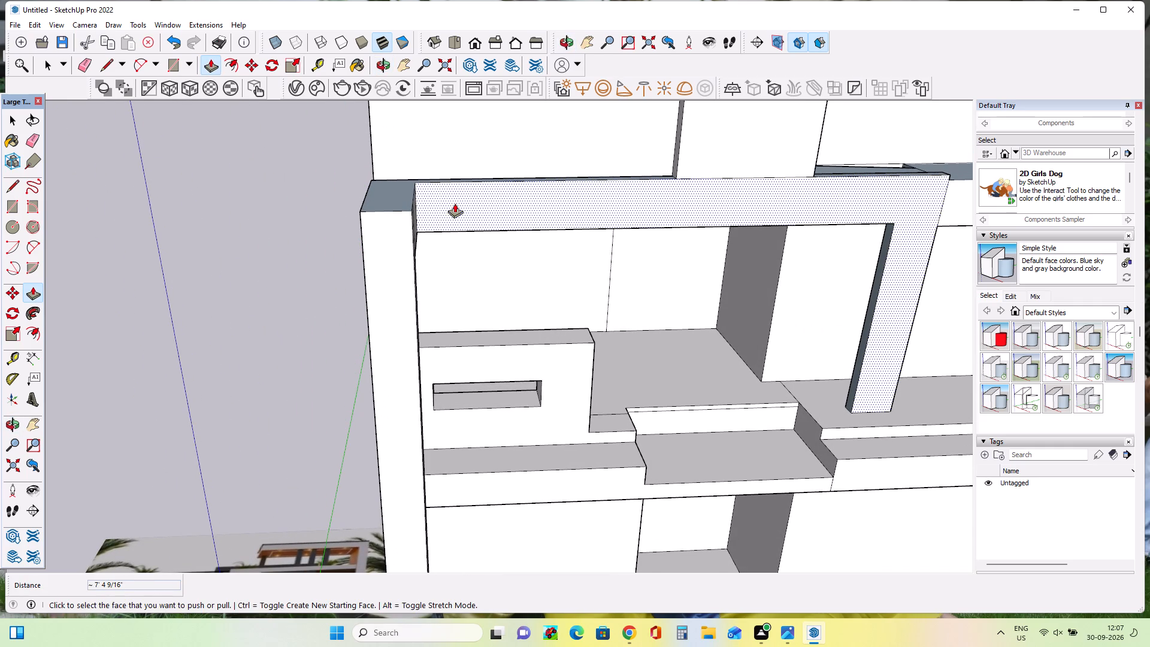
Pull the front face of the upper beam and its vertical leg forward 2' 11 1/8", level with the corner pillar's front.
{"action": "left_click", "coordinate": [455, 203]}
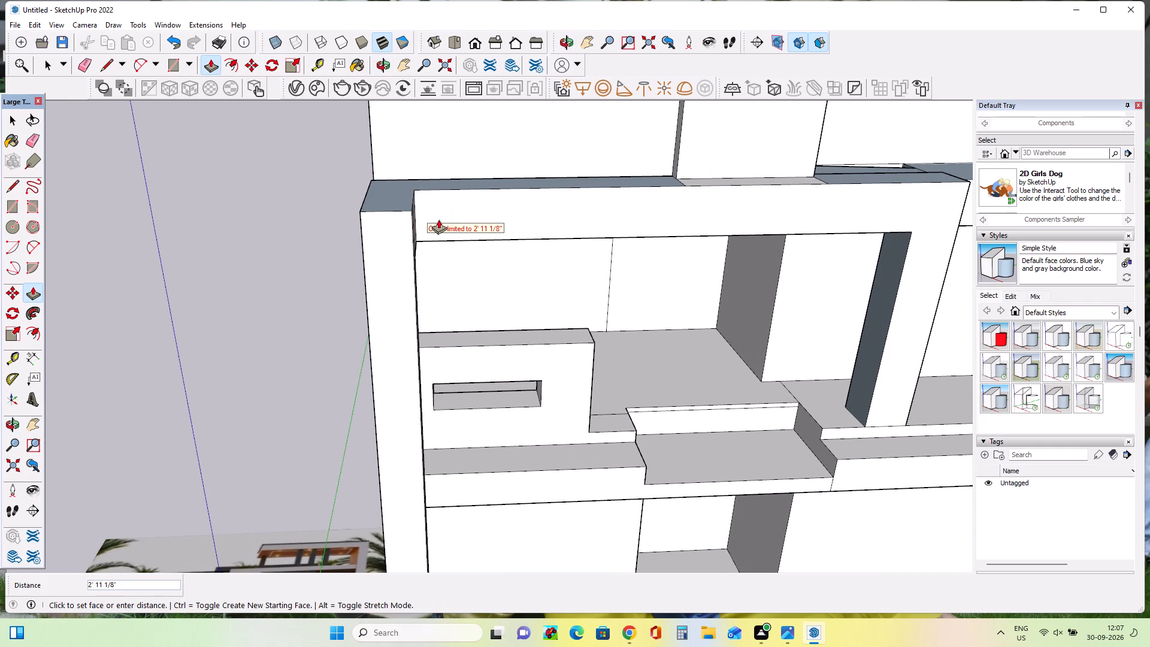
{"action": "left_click", "coordinate": [438, 219]}
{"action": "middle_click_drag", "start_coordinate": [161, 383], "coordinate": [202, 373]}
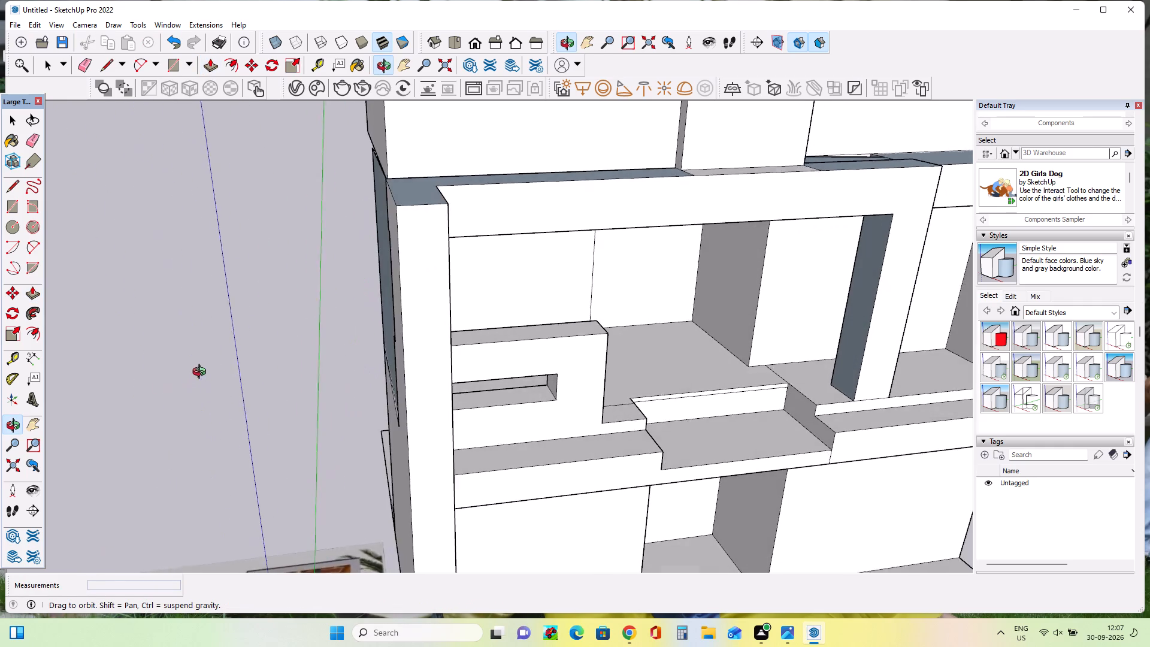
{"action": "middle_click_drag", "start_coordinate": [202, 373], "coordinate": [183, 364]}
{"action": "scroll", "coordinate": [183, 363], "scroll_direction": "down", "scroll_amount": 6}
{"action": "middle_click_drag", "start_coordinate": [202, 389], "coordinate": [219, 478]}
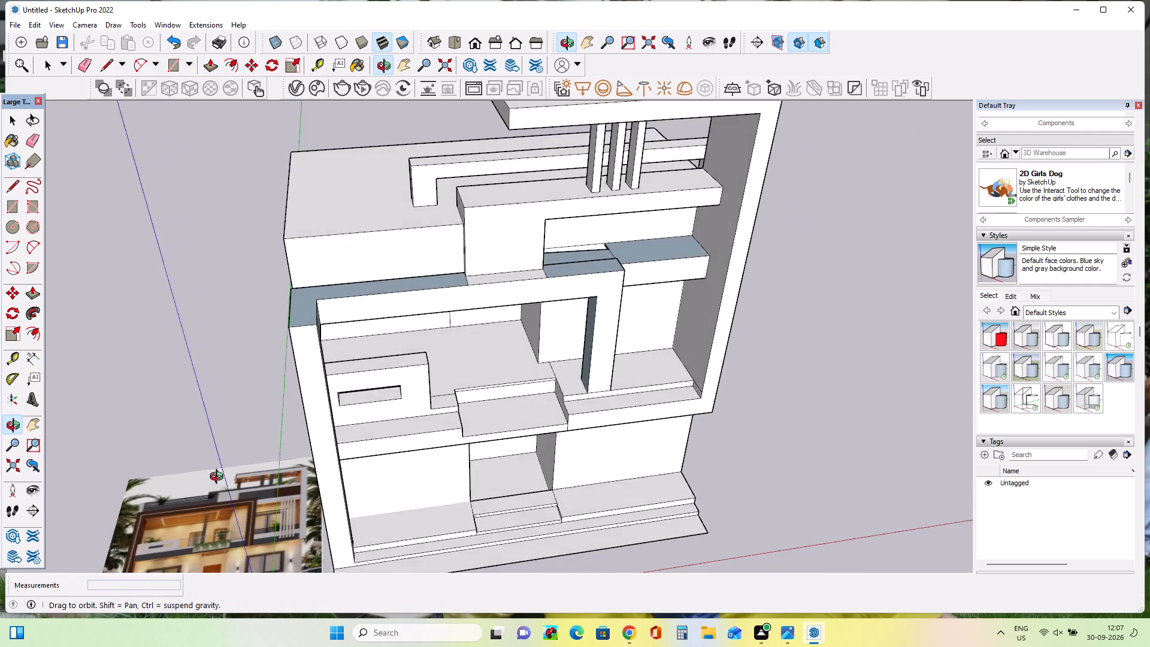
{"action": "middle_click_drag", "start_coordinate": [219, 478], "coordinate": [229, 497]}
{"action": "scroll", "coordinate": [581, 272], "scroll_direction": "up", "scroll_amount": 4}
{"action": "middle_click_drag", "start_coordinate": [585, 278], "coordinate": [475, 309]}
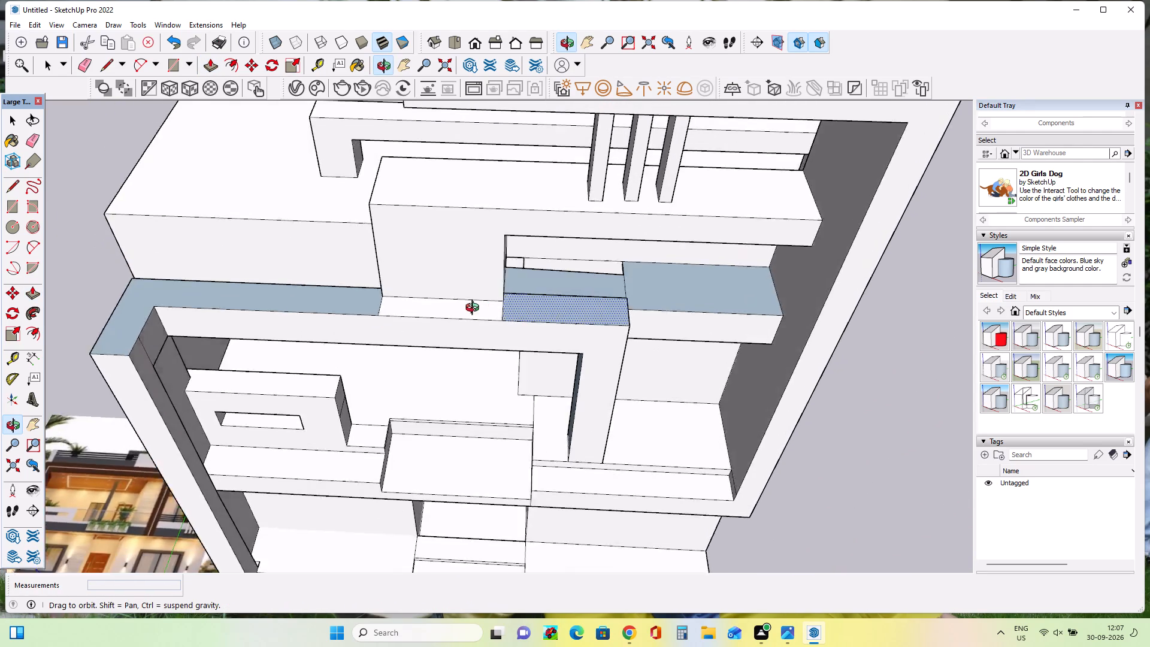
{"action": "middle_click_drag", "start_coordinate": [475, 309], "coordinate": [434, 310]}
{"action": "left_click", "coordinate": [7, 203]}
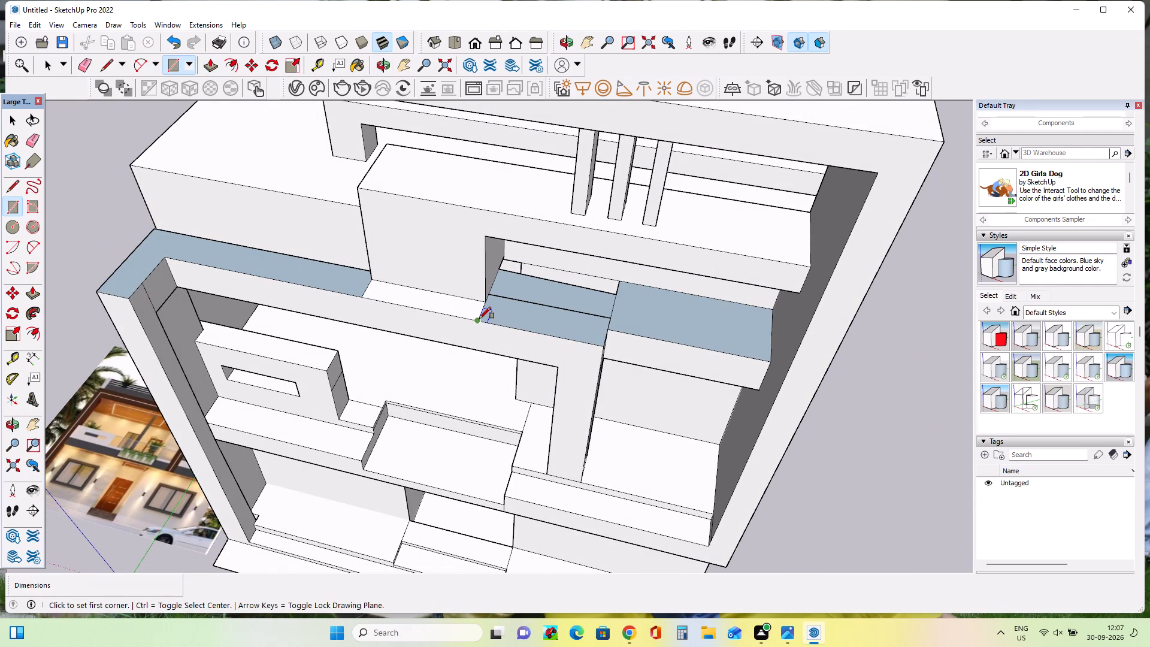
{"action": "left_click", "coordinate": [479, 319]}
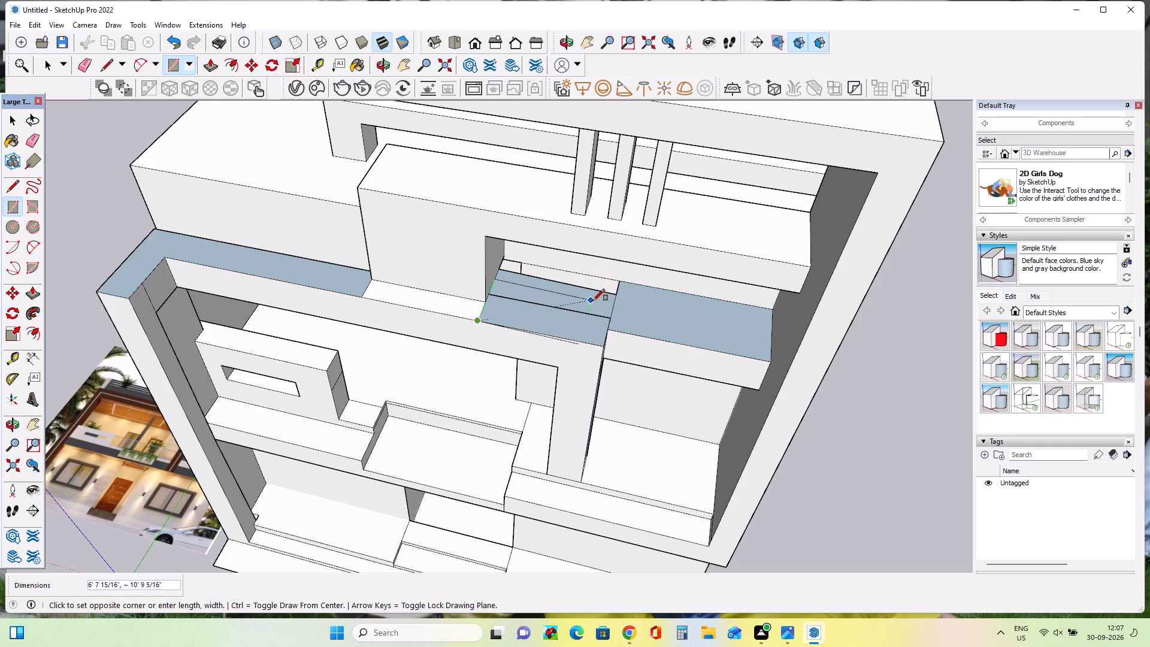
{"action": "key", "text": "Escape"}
Examine the front facade, side wall and balcony of the house for parts still missing or unfinished.
{"action": "middle_click_drag", "start_coordinate": [445, 335], "coordinate": [543, 162]}
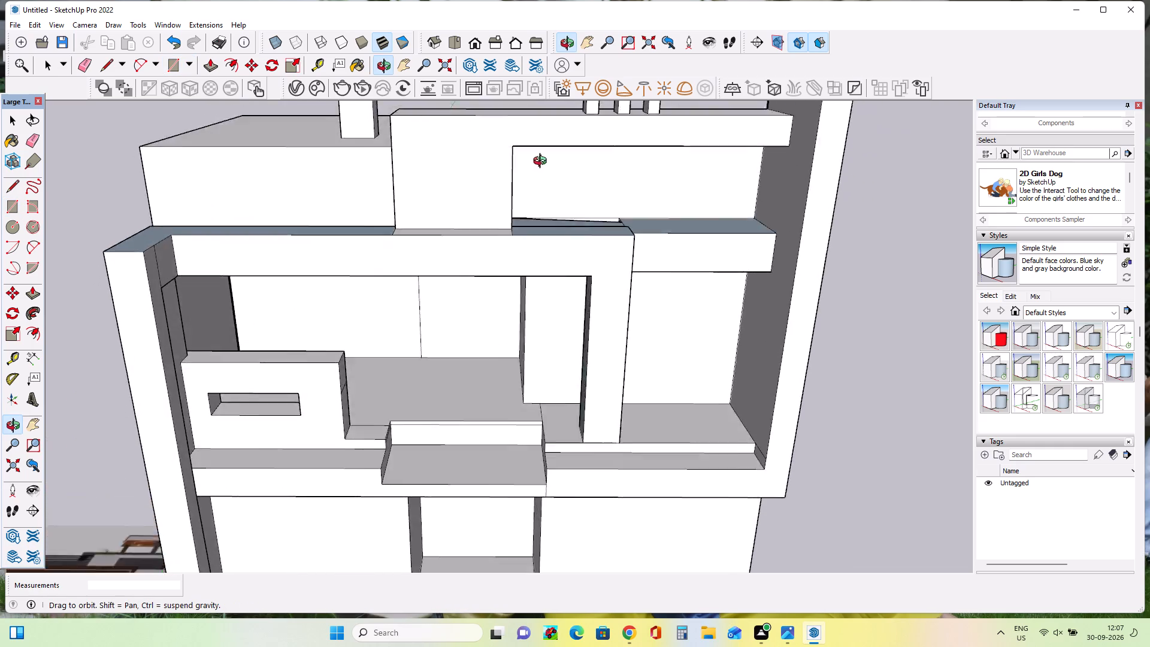
{"action": "middle_click_drag", "start_coordinate": [543, 162], "coordinate": [553, 132]}
{"action": "scroll", "coordinate": [538, 205], "scroll_direction": "down", "scroll_amount": 7}
{"action": "middle_click_drag", "start_coordinate": [283, 448], "coordinate": [660, 399]}
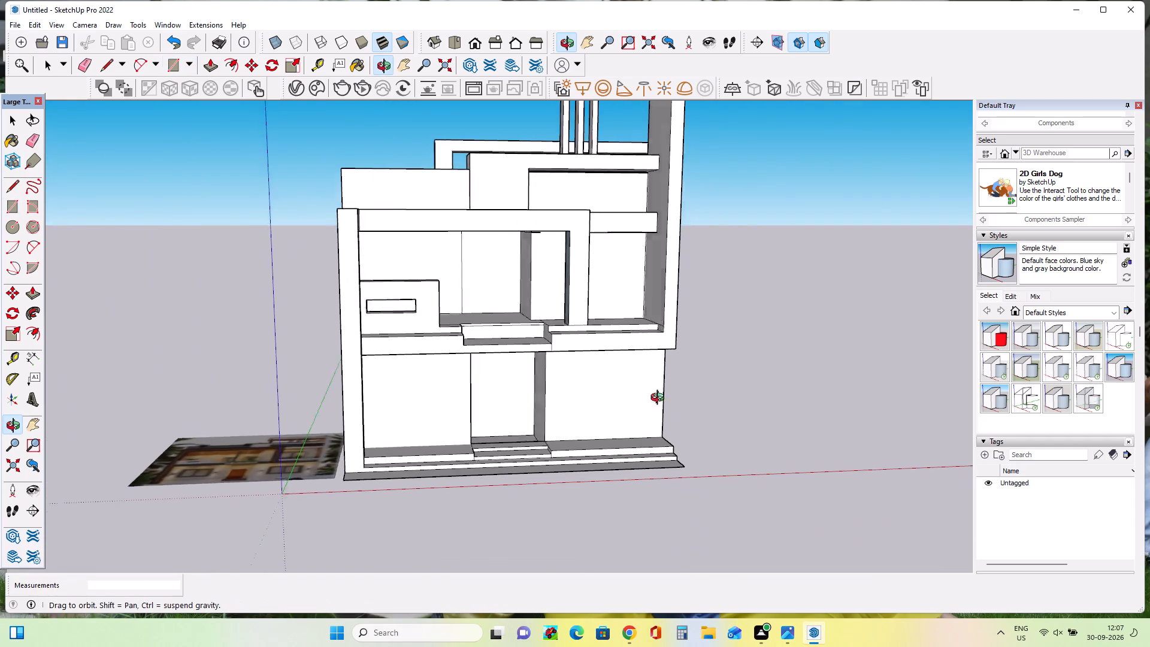
{"action": "middle_click_drag", "start_coordinate": [660, 399], "coordinate": [940, 321]}
{"action": "scroll", "coordinate": [480, 337], "scroll_direction": "down", "scroll_amount": 1}
{"action": "middle_click_drag", "start_coordinate": [489, 342], "coordinate": [8, 406]}
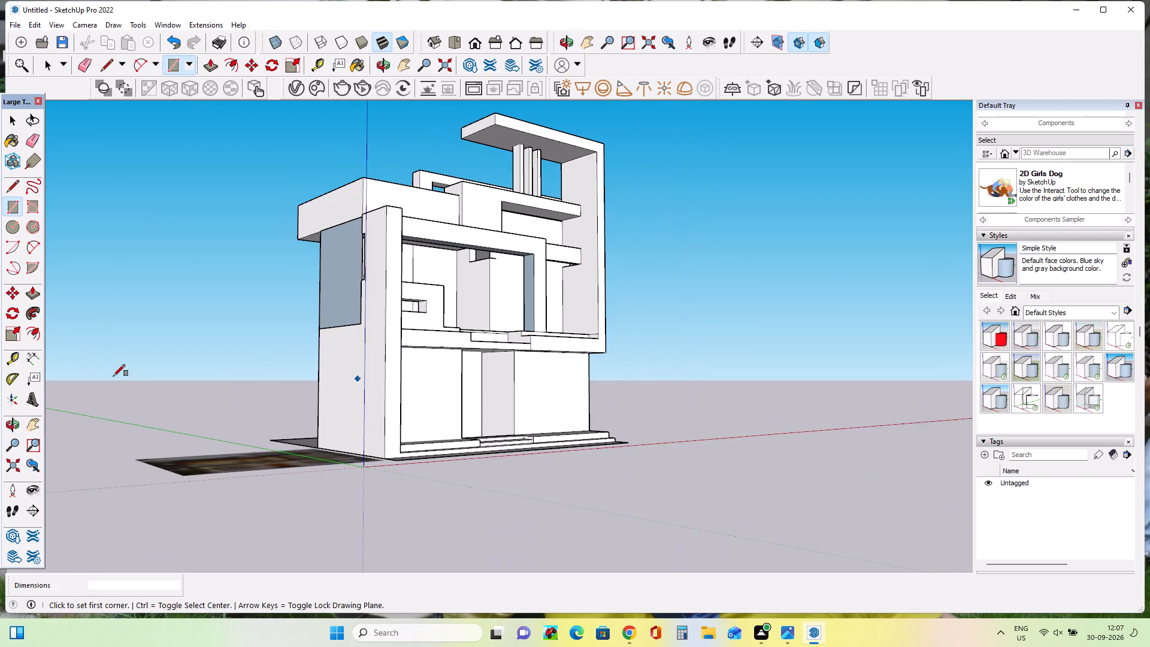
{"action": "middle_click_drag", "start_coordinate": [361, 323], "coordinate": [496, 357]}
{"action": "scroll", "coordinate": [441, 283], "scroll_direction": "up", "scroll_amount": 9}
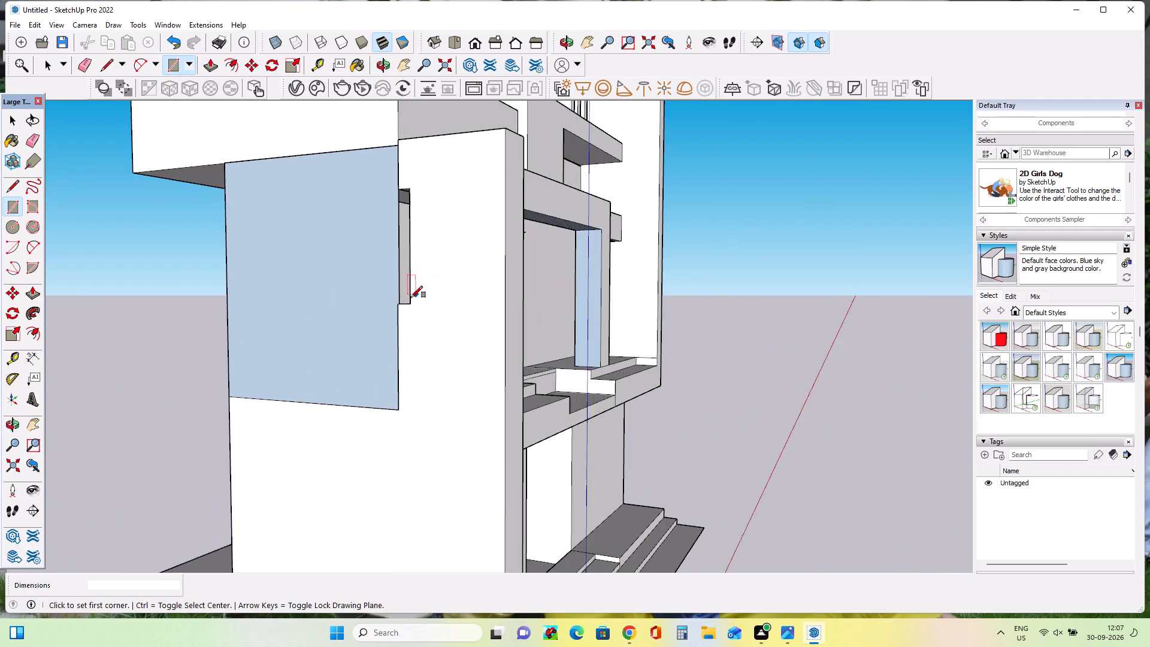
{"action": "scroll", "coordinate": [411, 298], "scroll_direction": "up", "scroll_amount": 3}
{"action": "middle_click_drag", "start_coordinate": [417, 309], "coordinate": [538, 361]}
{"action": "middle_click_drag", "start_coordinate": [506, 352], "coordinate": [136, 339]}
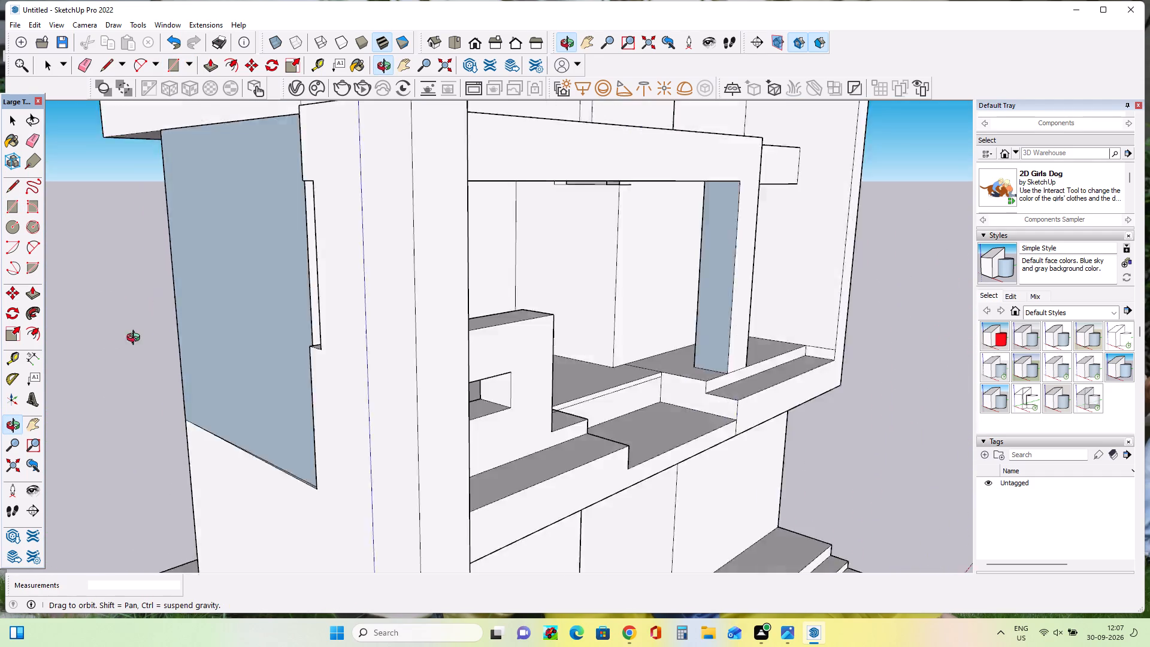
{"action": "middle_click_drag", "start_coordinate": [136, 339], "coordinate": [36, 338]}
{"action": "middle_click", "coordinate": [34, 337]}
{"action": "scroll", "coordinate": [325, 307], "scroll_direction": "down", "scroll_amount": 13}
{"action": "middle_click_drag", "start_coordinate": [402, 352], "coordinate": [432, 358]}
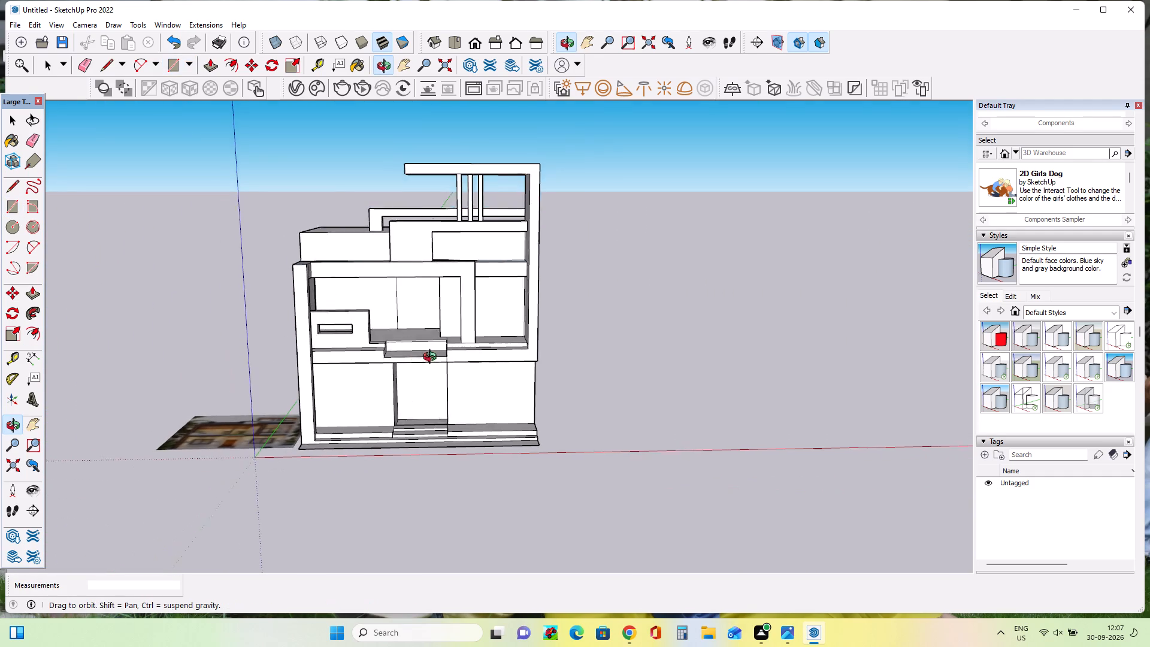
{"action": "middle_click_drag", "start_coordinate": [432, 358], "coordinate": [437, 359]}
{"action": "scroll", "coordinate": [440, 353], "scroll_direction": "up", "scroll_amount": 4}
{"action": "middle_click_drag", "start_coordinate": [440, 353], "coordinate": [479, 368]}
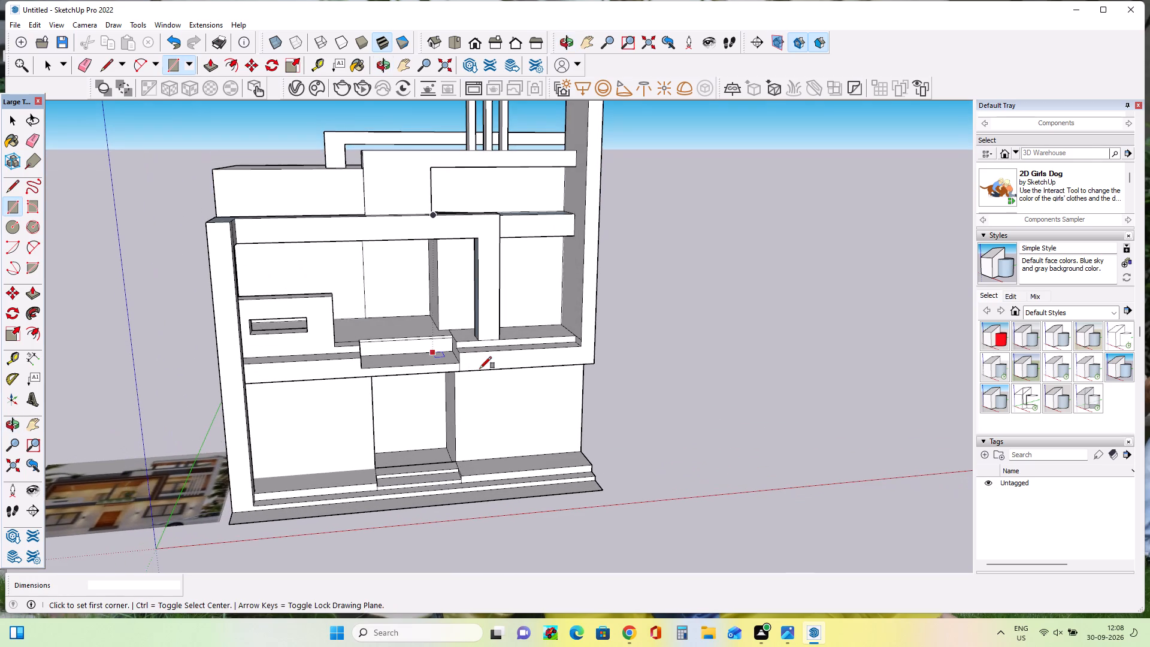
{"action": "scroll", "coordinate": [265, 344], "scroll_direction": "down", "scroll_amount": 3}
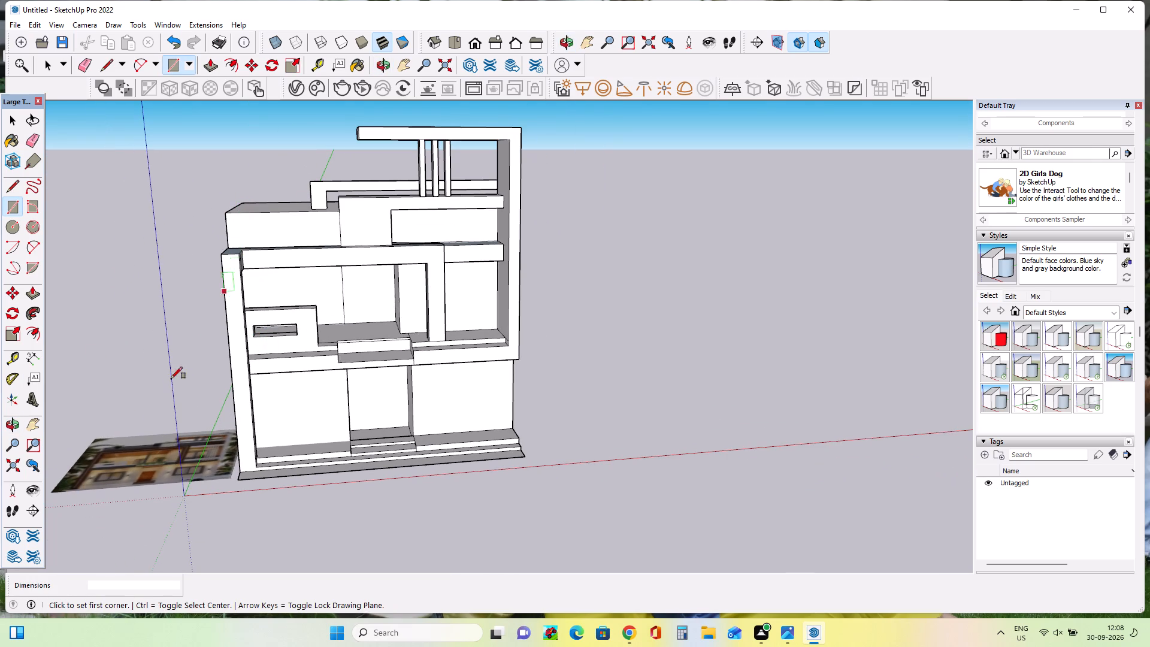
{"action": "middle_click", "coordinate": [346, 445]}
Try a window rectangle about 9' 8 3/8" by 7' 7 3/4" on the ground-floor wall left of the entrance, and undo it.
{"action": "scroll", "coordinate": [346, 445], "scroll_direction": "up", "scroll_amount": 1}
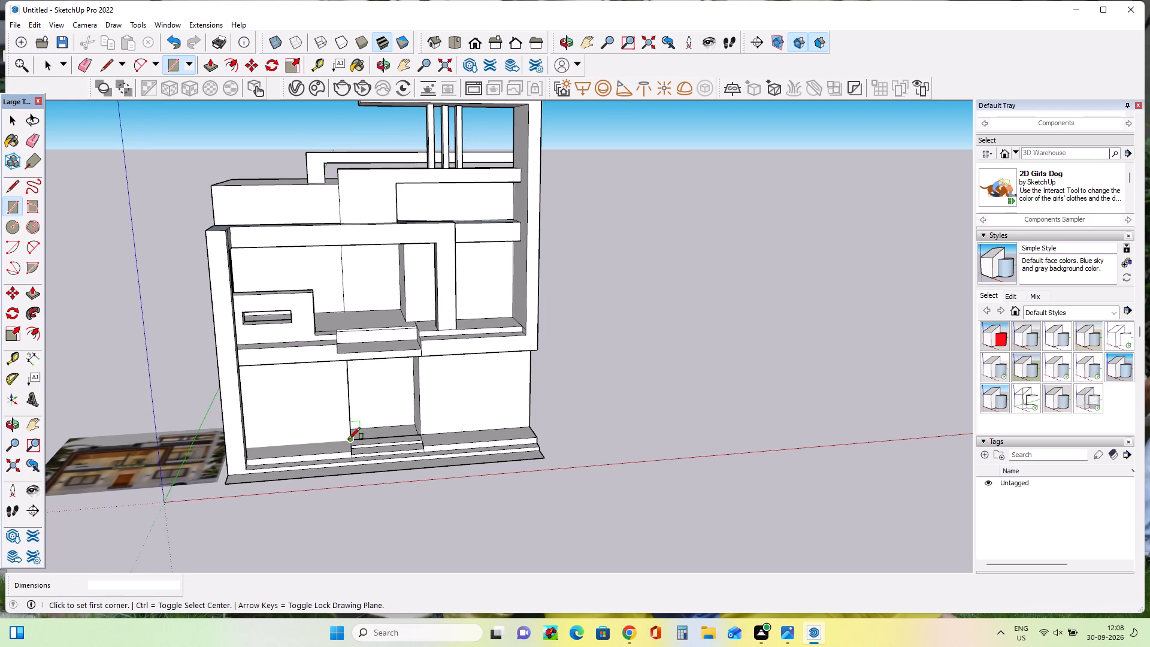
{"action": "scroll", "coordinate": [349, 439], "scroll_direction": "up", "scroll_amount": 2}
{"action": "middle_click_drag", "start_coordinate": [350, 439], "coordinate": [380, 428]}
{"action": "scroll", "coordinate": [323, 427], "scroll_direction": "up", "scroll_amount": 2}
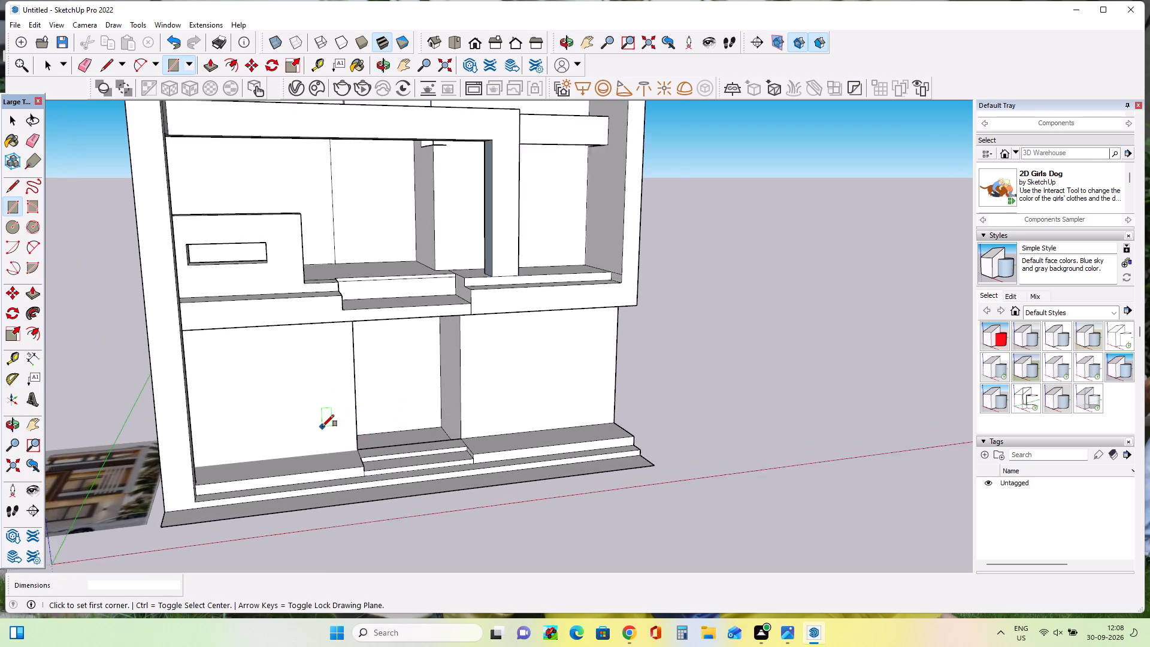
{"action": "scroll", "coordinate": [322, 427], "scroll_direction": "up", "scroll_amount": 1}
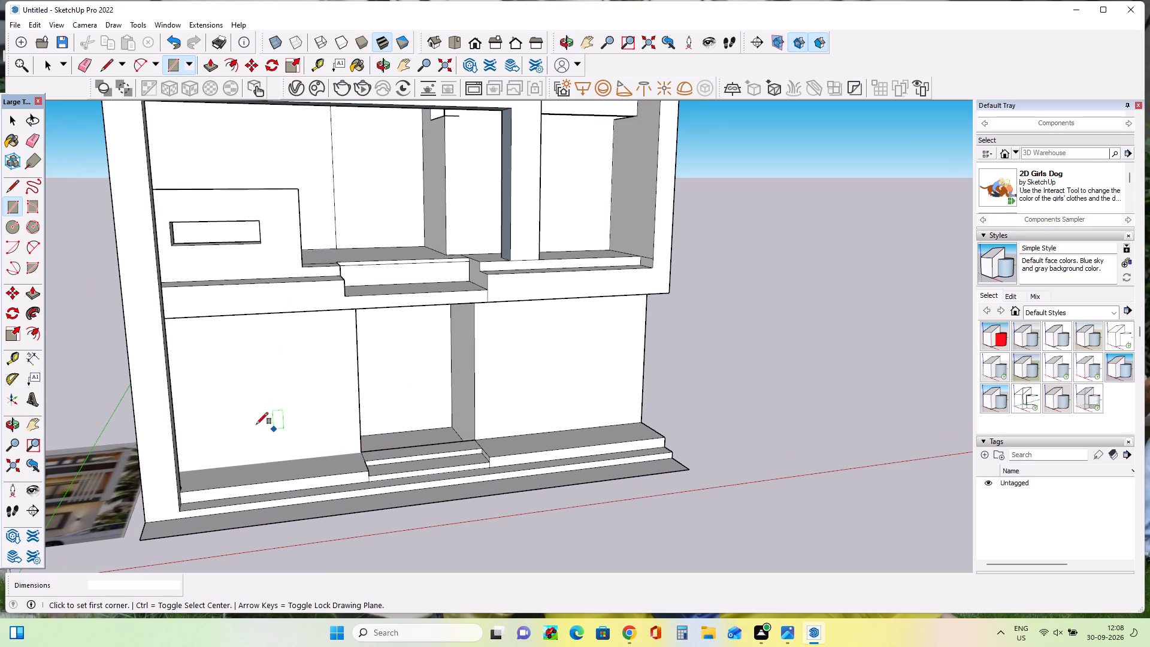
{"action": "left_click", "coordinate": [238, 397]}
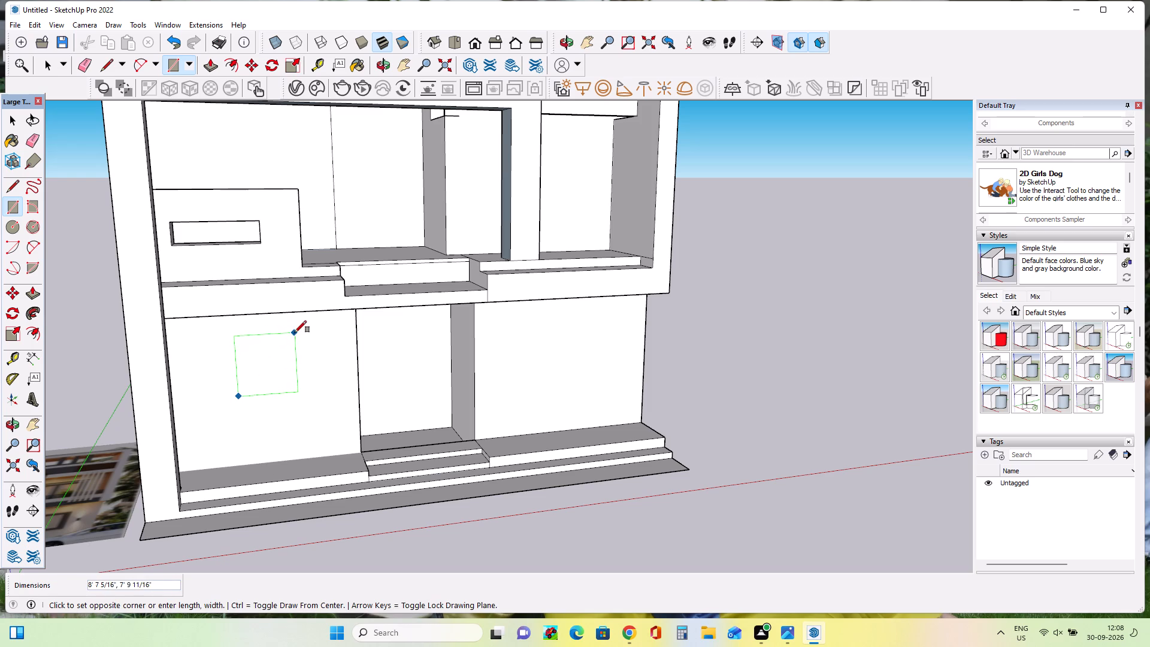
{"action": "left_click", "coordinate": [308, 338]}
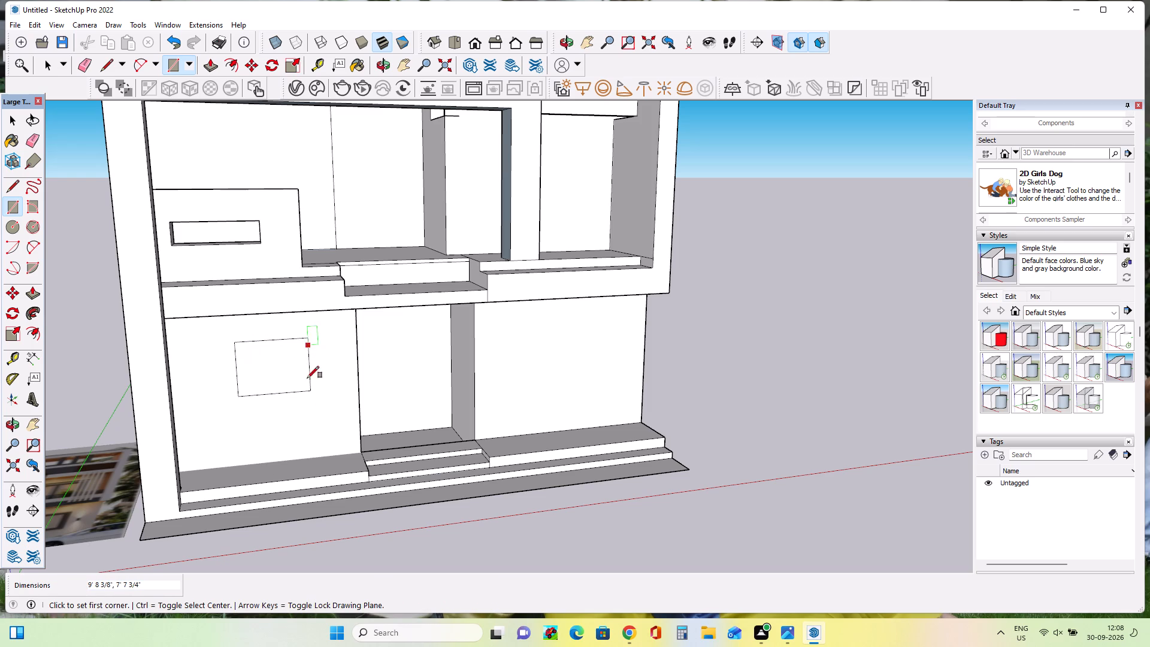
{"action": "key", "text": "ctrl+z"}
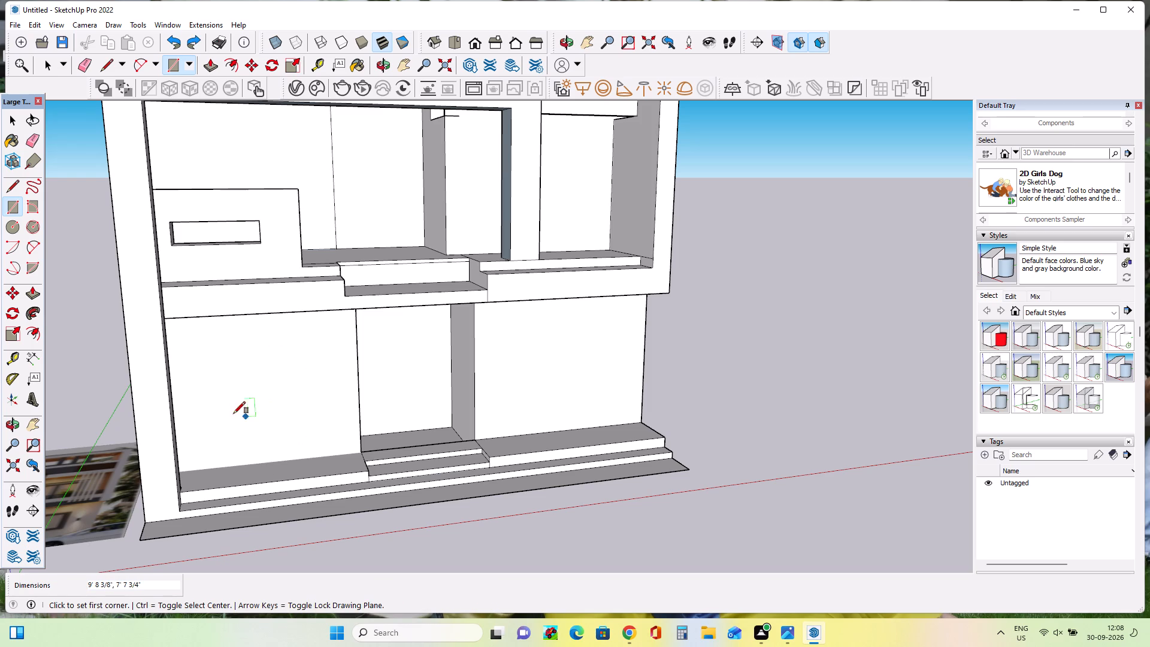
Draw ground-floor window rectangles, about 11' 6 3/4" by 10' 1 1/2" left of the entrance and about 13' 10" by 11' right of it.
{"action": "double_click", "coordinate": [223, 410]}
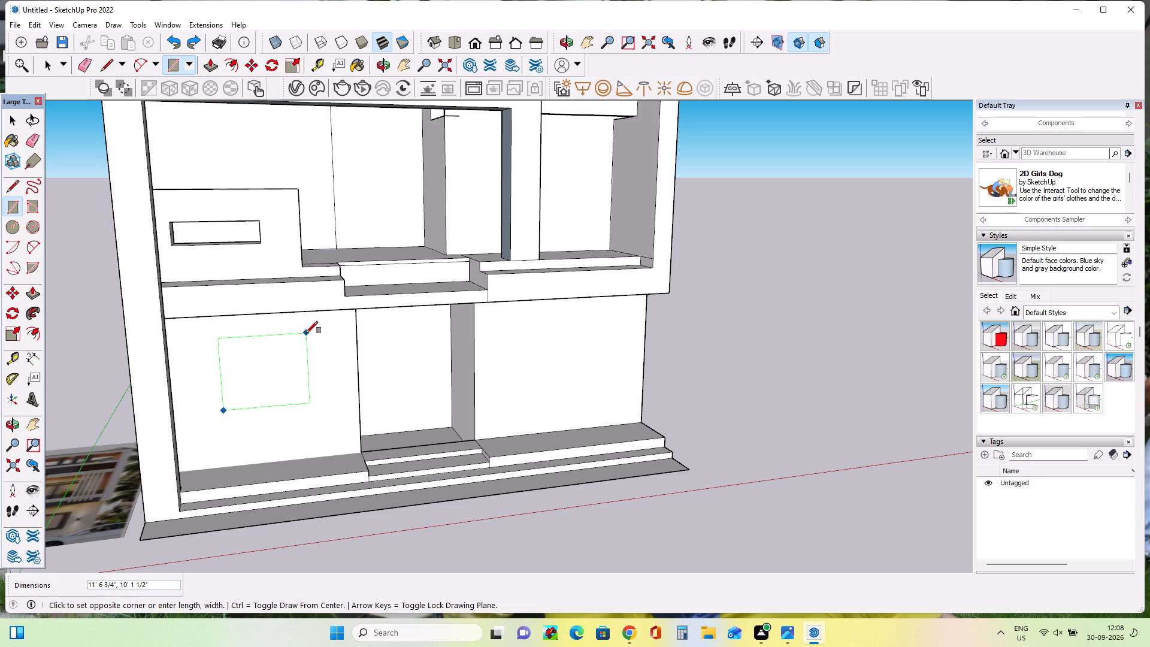
{"action": "left_click", "coordinate": [306, 333]}
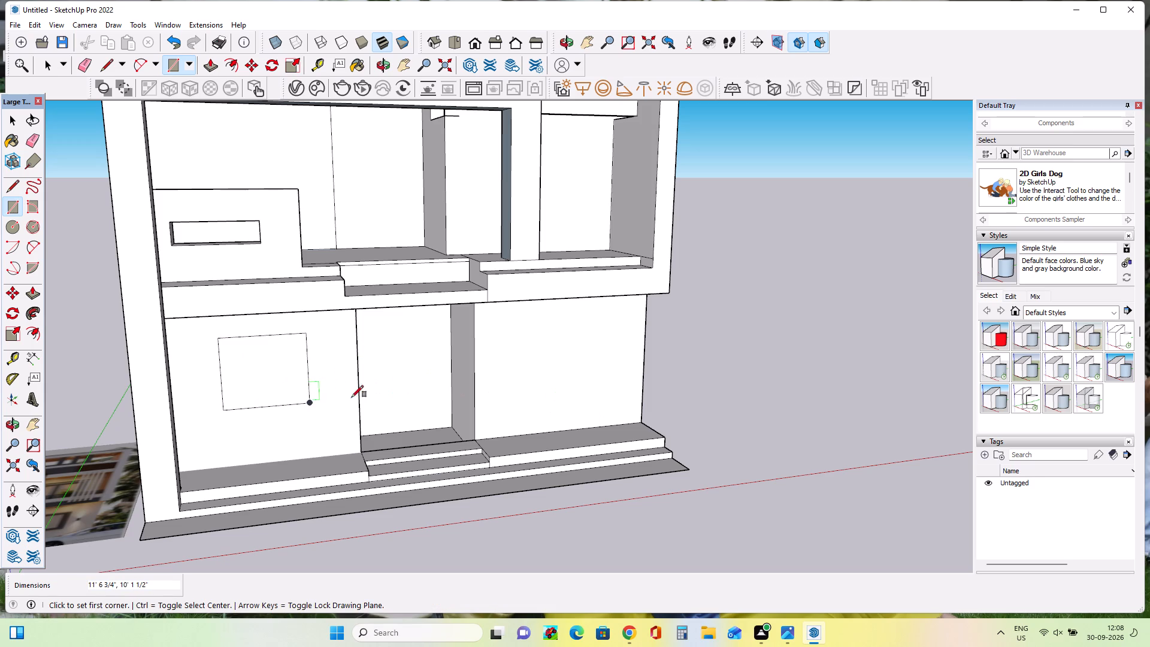
{"action": "left_click", "coordinate": [526, 386]}
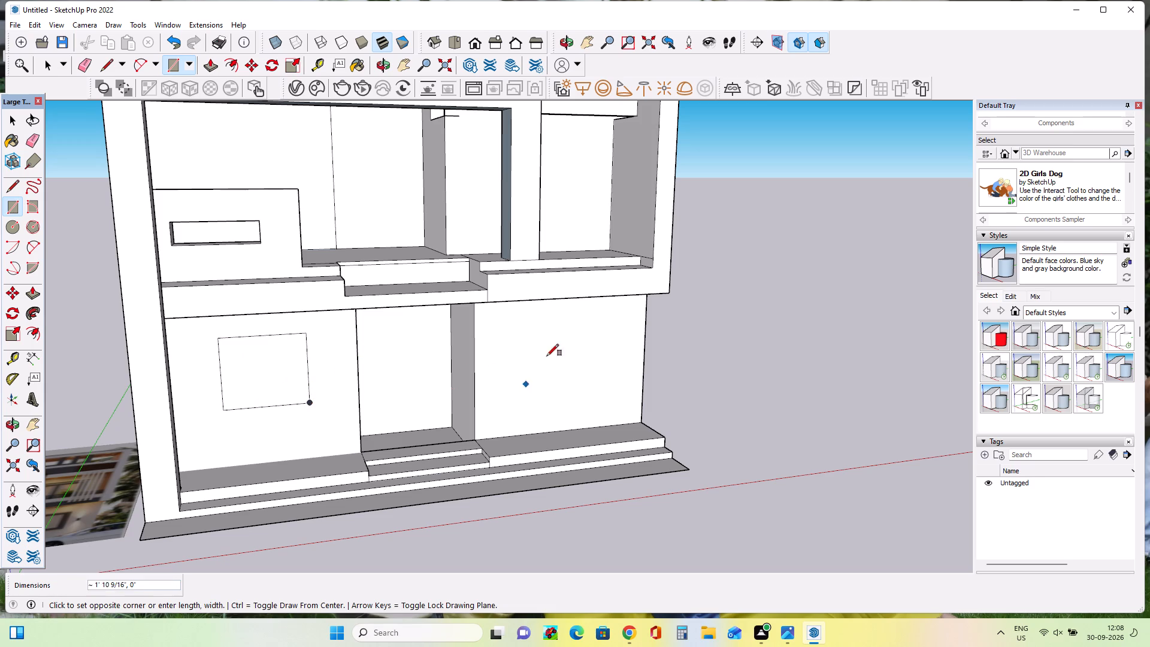
{"action": "left_click", "coordinate": [610, 313]}
Draw a window rectangle about 14' 5" by 14' on the upper-floor back wall, between the beam's vertical leg and the right side wall.
{"action": "middle_click_drag", "start_coordinate": [606, 439], "coordinate": [515, 394]}
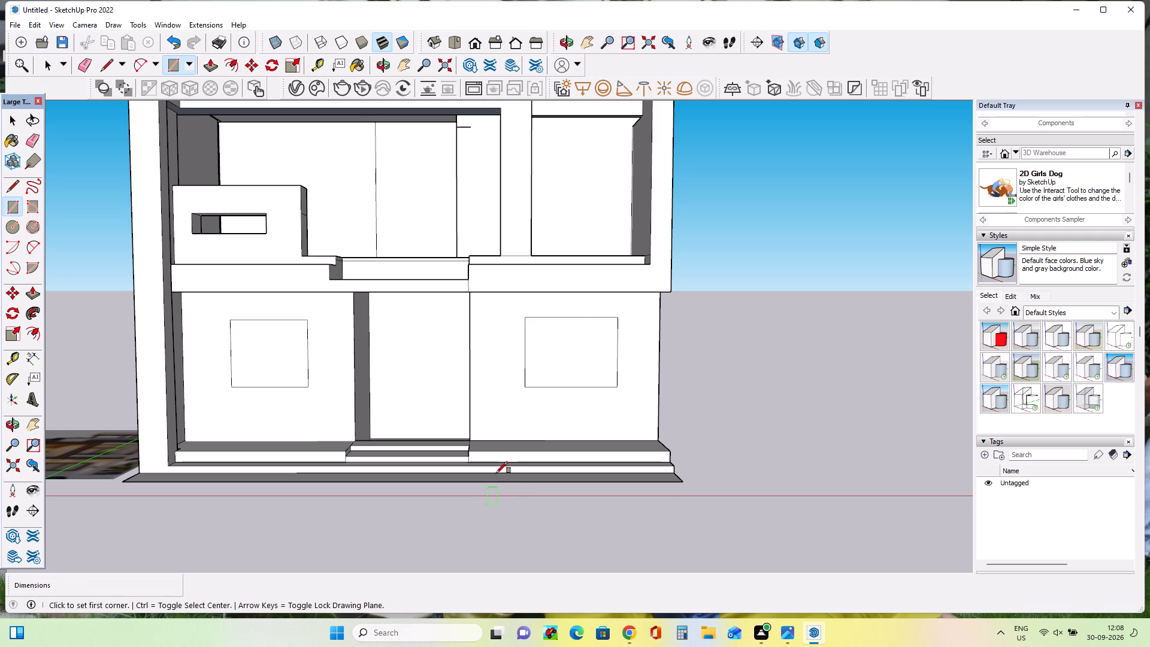
{"action": "middle_click_drag", "start_coordinate": [558, 425], "coordinate": [565, 492]}
{"action": "scroll", "coordinate": [560, 487], "scroll_direction": "down", "scroll_amount": 1}
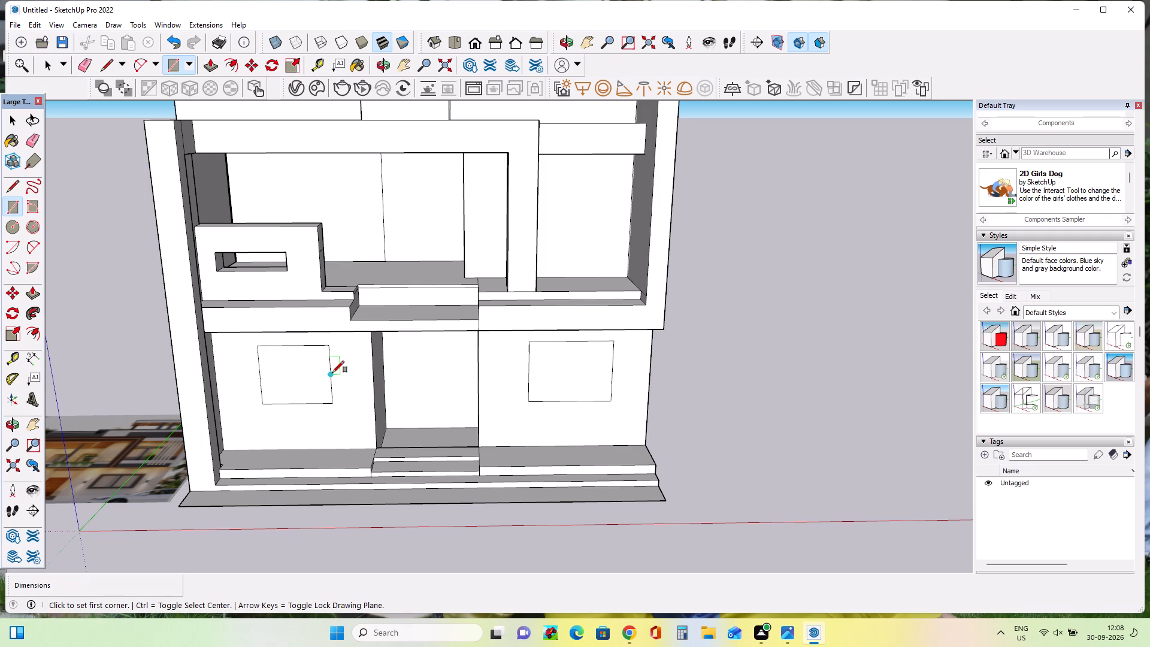
{"action": "scroll", "coordinate": [503, 388], "scroll_direction": "down", "scroll_amount": 1}
{"action": "middle_click_drag", "start_coordinate": [503, 388], "coordinate": [509, 421]}
{"action": "middle_click_drag", "start_coordinate": [574, 250], "coordinate": [497, 207]}
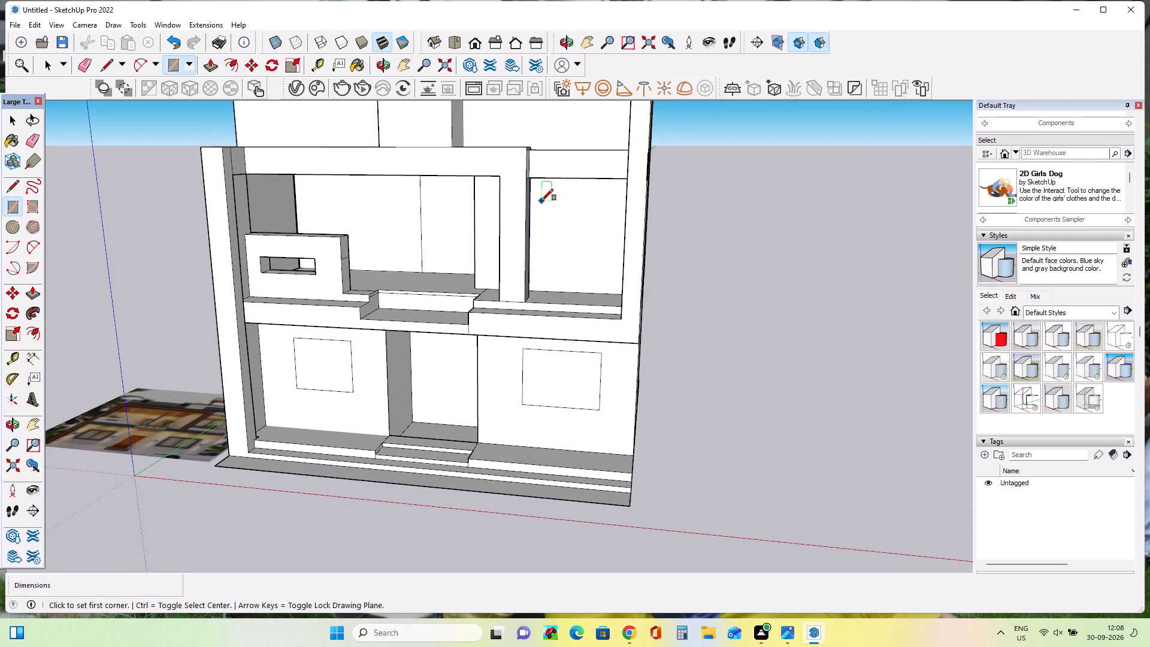
{"action": "scroll", "coordinate": [541, 201], "scroll_direction": "up", "scroll_amount": 8}
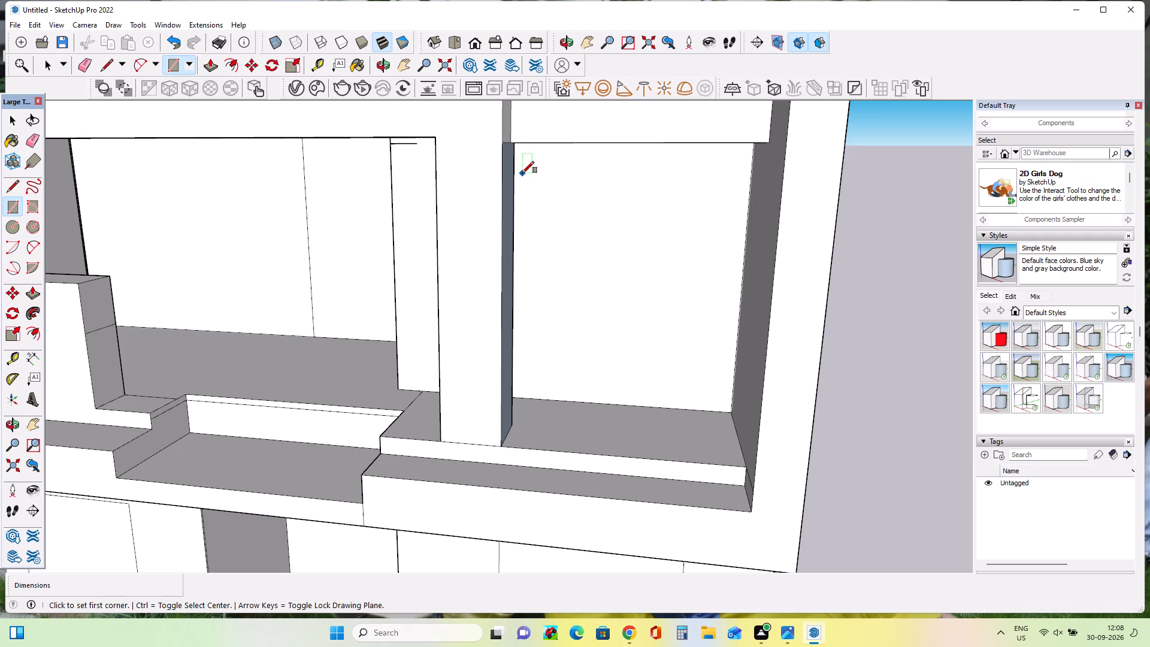
{"action": "left_click", "coordinate": [522, 173]}
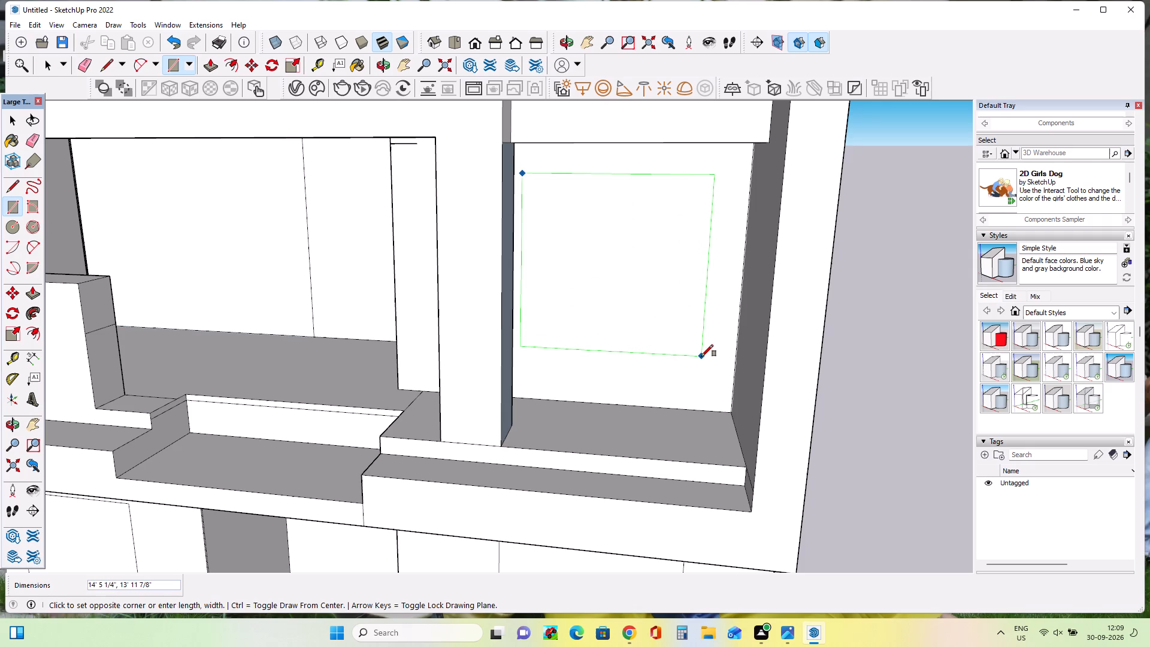
{"action": "double_click", "coordinate": [703, 352]}
Push the window rectangle left of the ground-floor entrance about 3' 9 5/8" to recess it into the wall.
{"action": "middle_click_drag", "start_coordinate": [558, 373], "coordinate": [682, 357]}
{"action": "middle_click", "coordinate": [682, 357]}
{"action": "scroll", "coordinate": [682, 357], "scroll_direction": "down", "scroll_amount": 2}
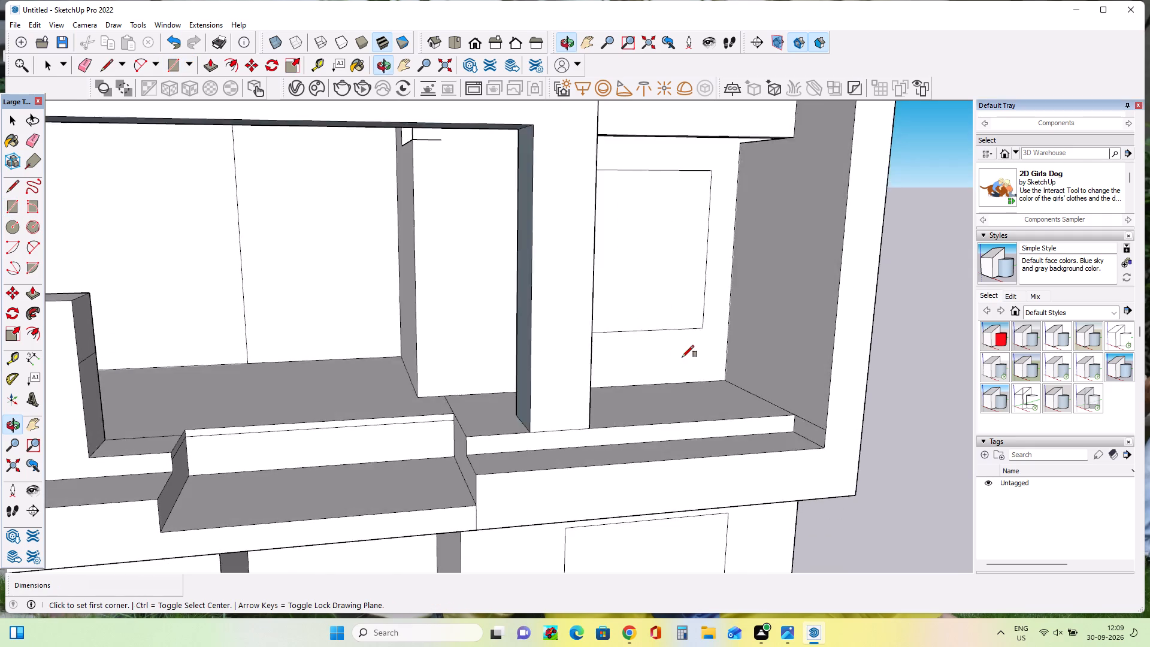
{"action": "scroll", "coordinate": [682, 357], "scroll_direction": "down", "scroll_amount": 6}
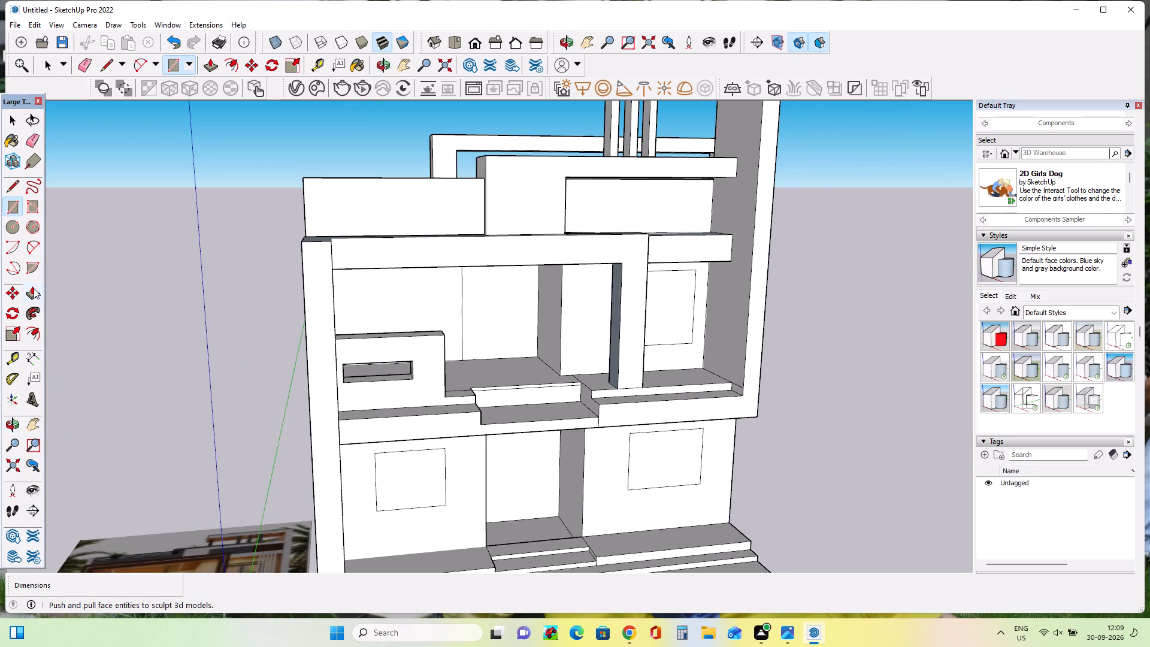
{"action": "left_click", "coordinate": [34, 288]}
{"action": "left_click", "coordinate": [425, 478]}
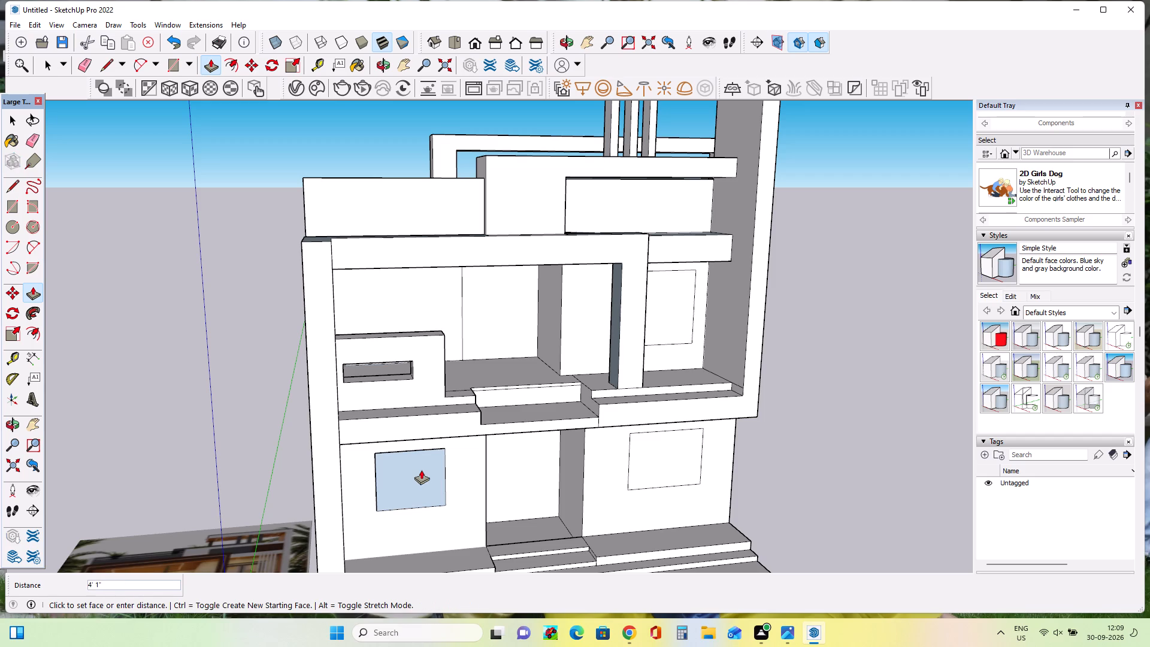
{"action": "double_click", "coordinate": [427, 468]}
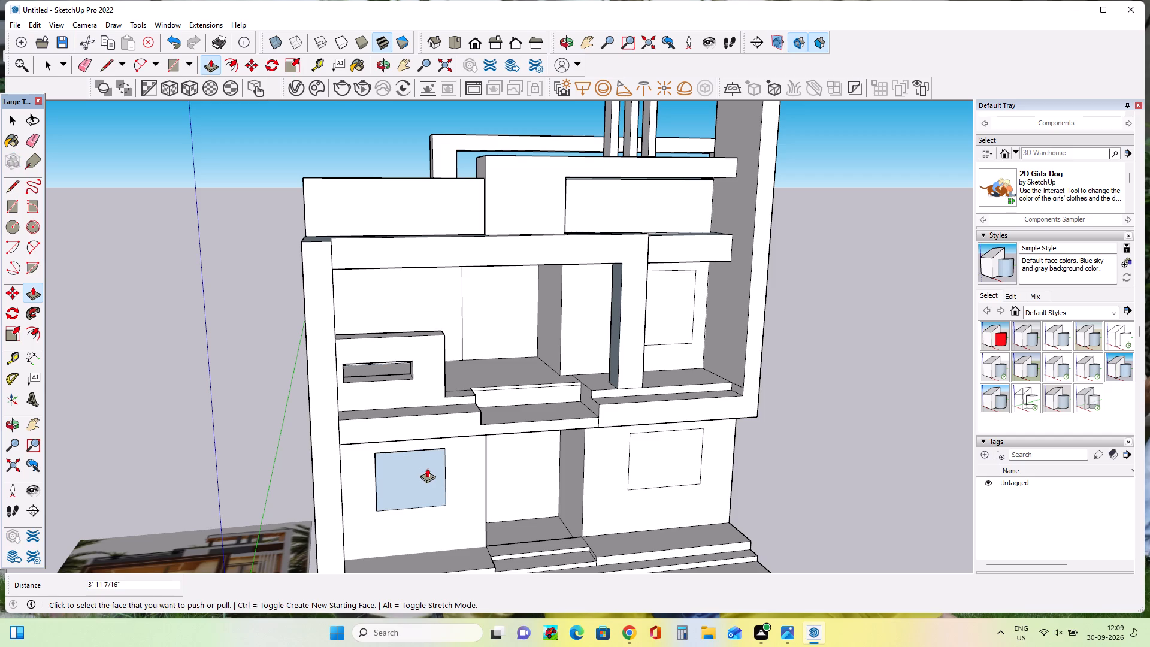
{"action": "middle_click", "coordinate": [375, 470]}
{"action": "middle_click_drag", "start_coordinate": [379, 470], "coordinate": [373, 373]}
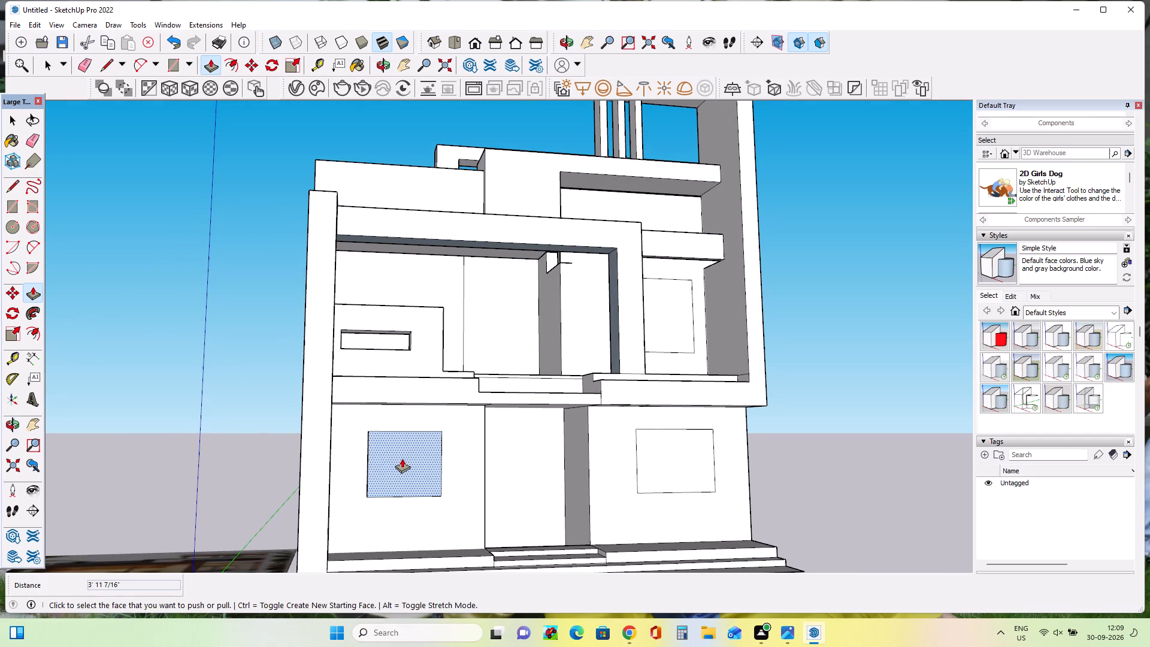
{"action": "left_click", "coordinate": [402, 458]}
{"action": "left_click", "coordinate": [387, 462]}
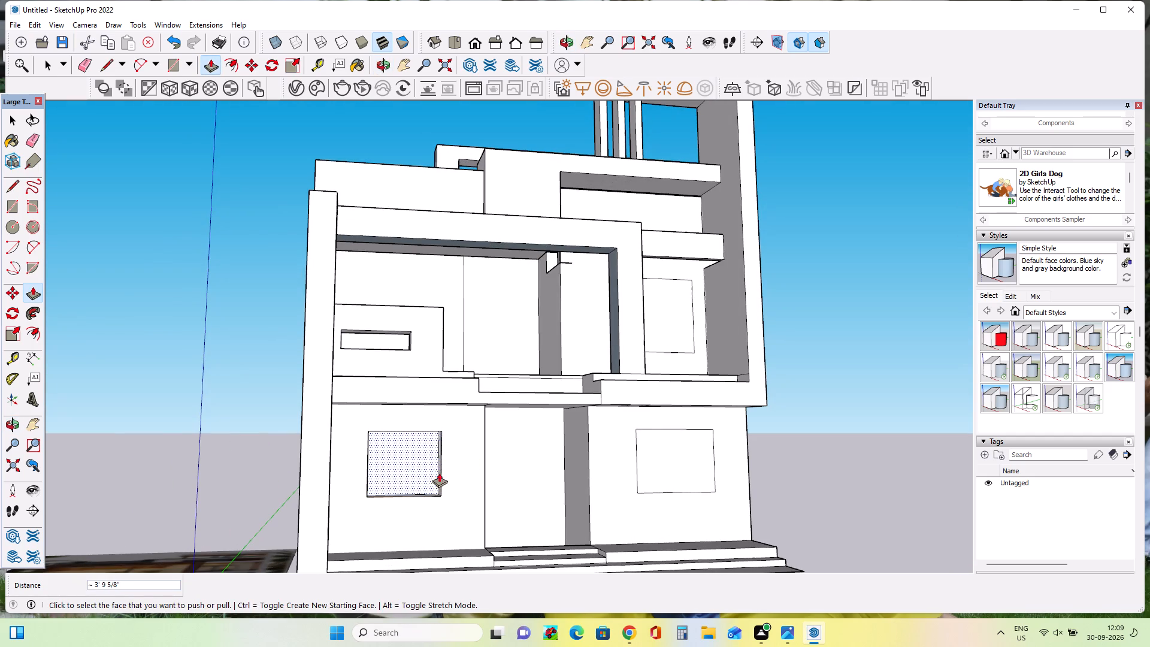
{"action": "middle_click_drag", "start_coordinate": [443, 470], "coordinate": [371, 526]}
{"action": "scroll", "coordinate": [371, 526], "scroll_direction": "down", "scroll_amount": 4}
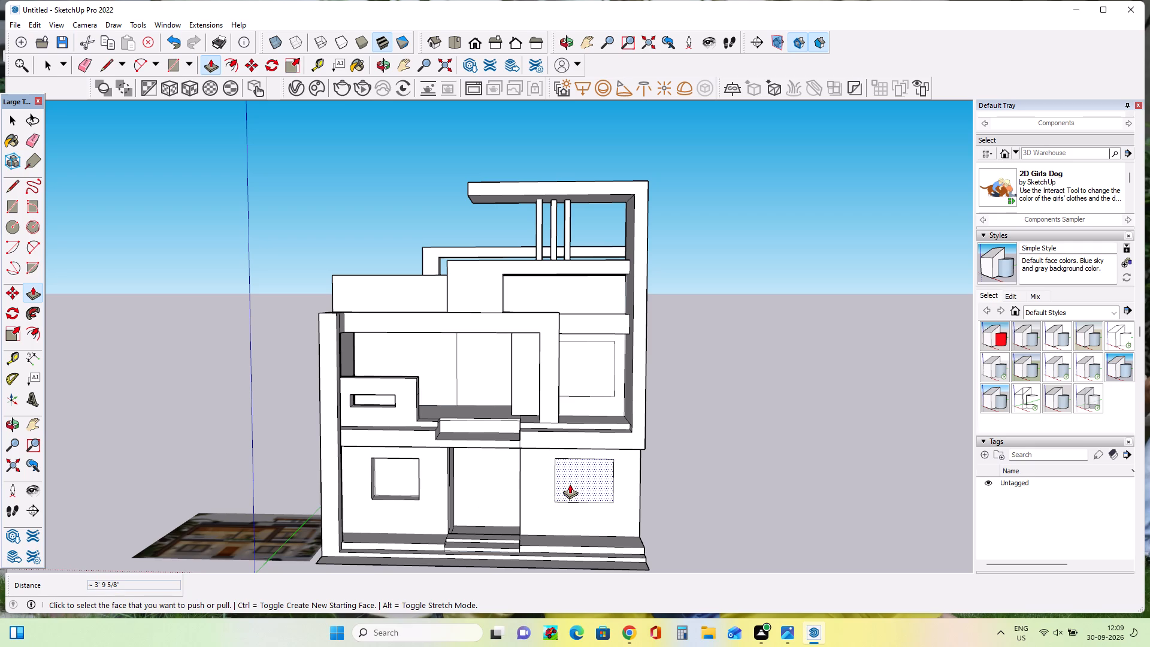
Push the ground-floor window rectangle right of the entrance about 10' 5 3/16" to recess it into the wall.
{"action": "double_click", "coordinate": [570, 484]}
{"action": "left_click", "coordinate": [588, 481]}
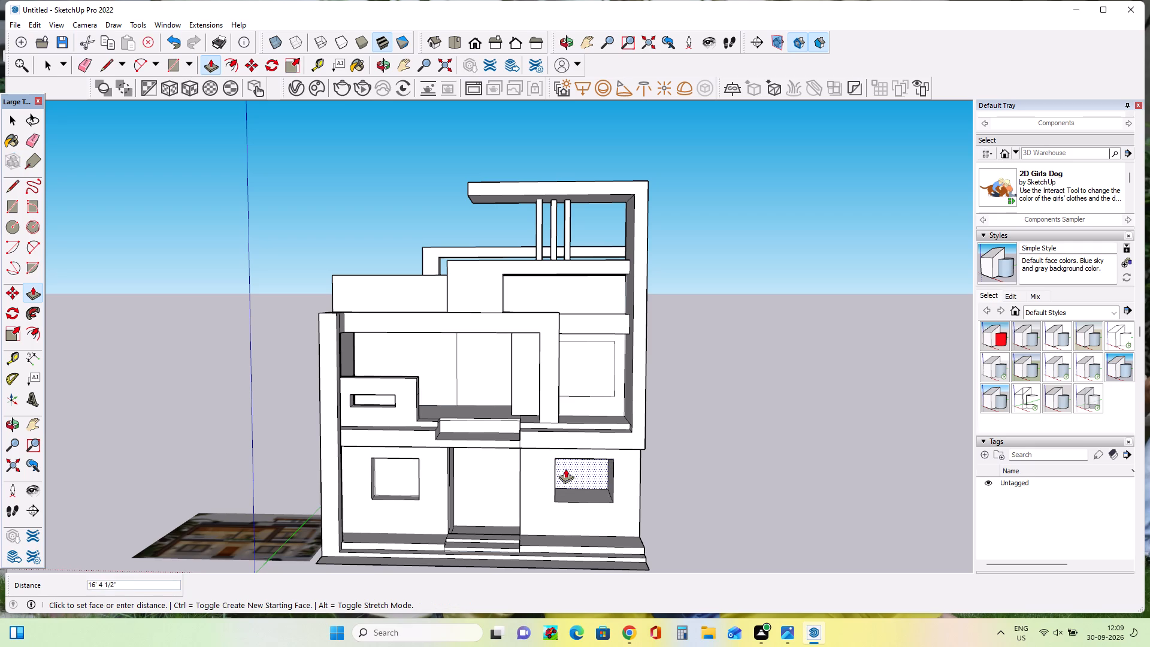
{"action": "left_click", "coordinate": [576, 473]}
Push the upper-floor window rectangle beside the right side wall about 9' 1 1/4" to recess it into the back wall.
{"action": "middle_click_drag", "start_coordinate": [524, 510], "coordinate": [567, 491]}
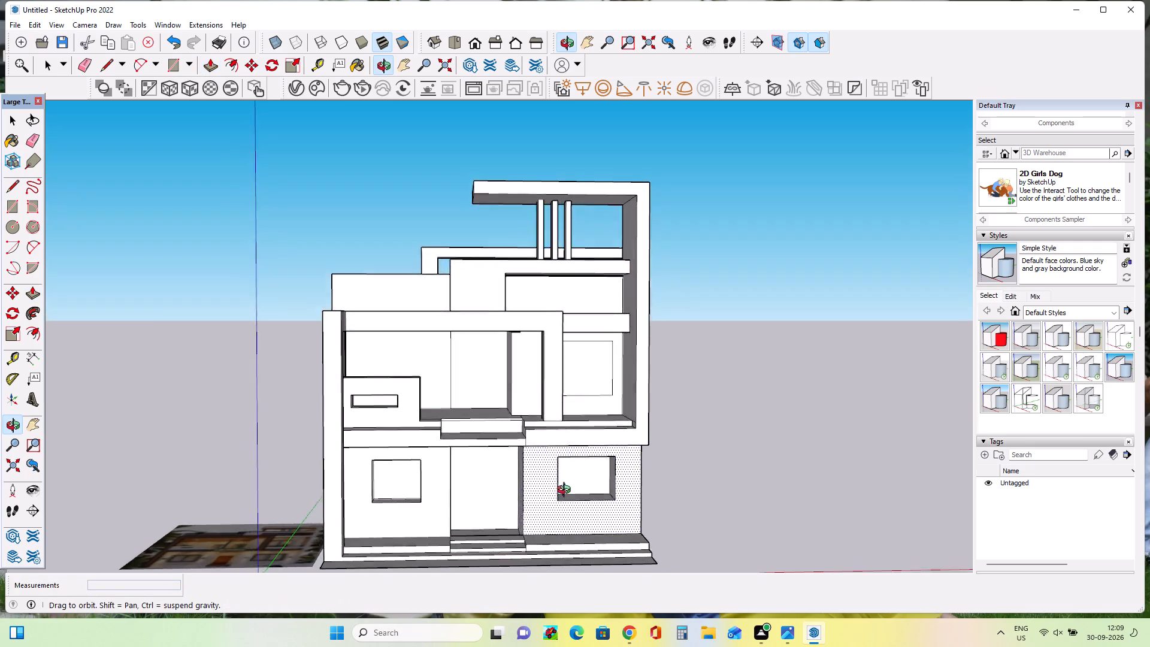
{"action": "middle_click_drag", "start_coordinate": [567, 491], "coordinate": [579, 479]}
{"action": "middle_click", "coordinate": [579, 479]}
{"action": "scroll", "coordinate": [580, 479], "scroll_direction": "down", "scroll_amount": 4}
{"action": "middle_click_drag", "start_coordinate": [555, 504], "coordinate": [498, 521]}
{"action": "scroll", "coordinate": [462, 500], "scroll_direction": "up", "scroll_amount": 4}
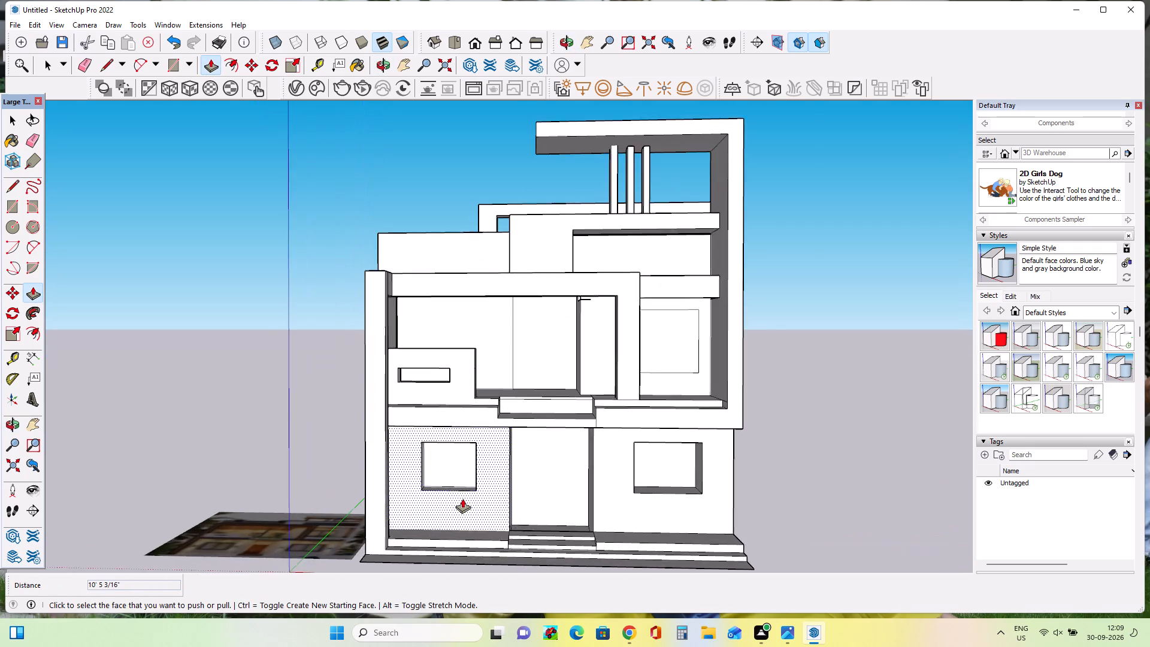
{"action": "scroll", "coordinate": [462, 498], "scroll_direction": "up", "scroll_amount": 4}
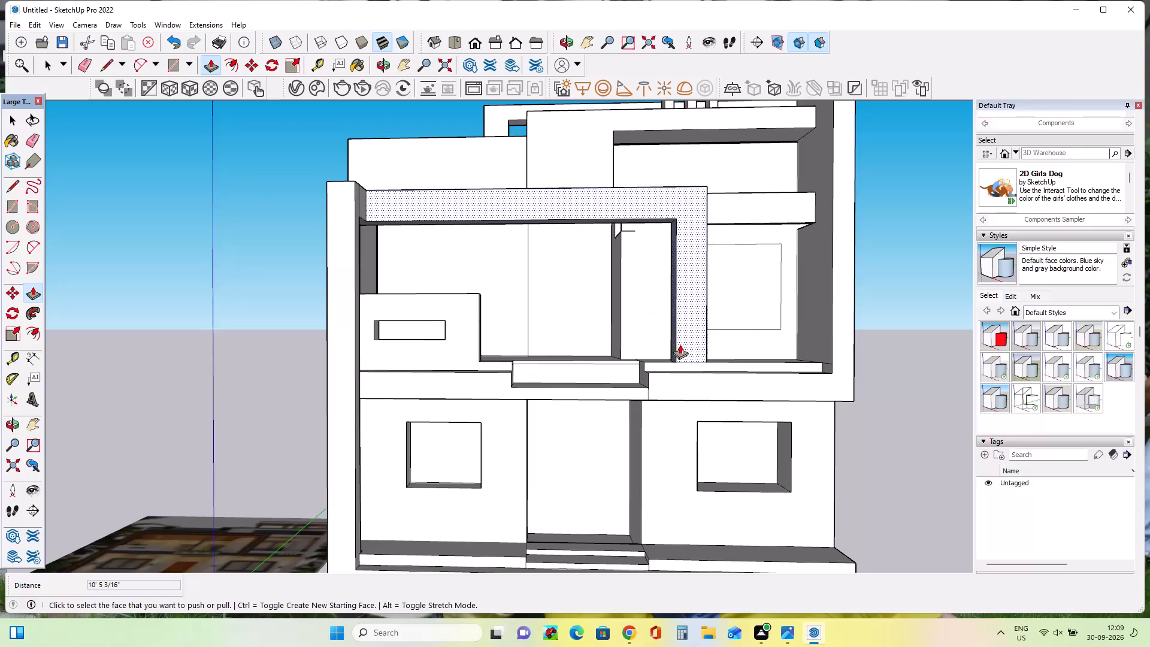
{"action": "left_click", "coordinate": [749, 303]}
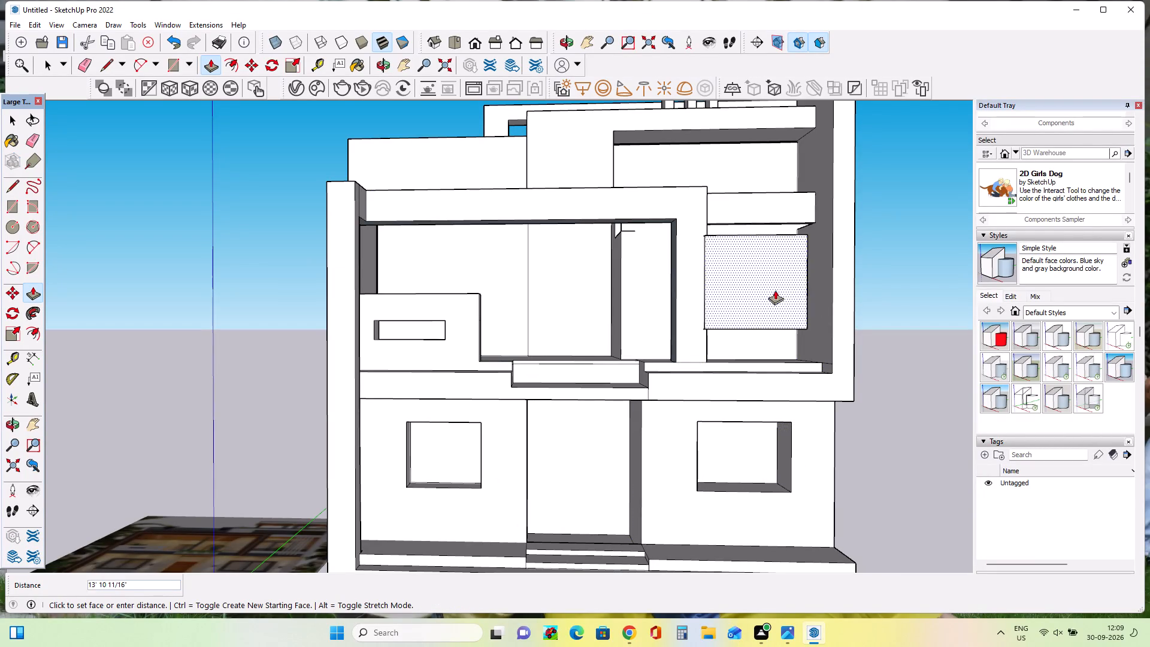
{"action": "left_click", "coordinate": [731, 291]}
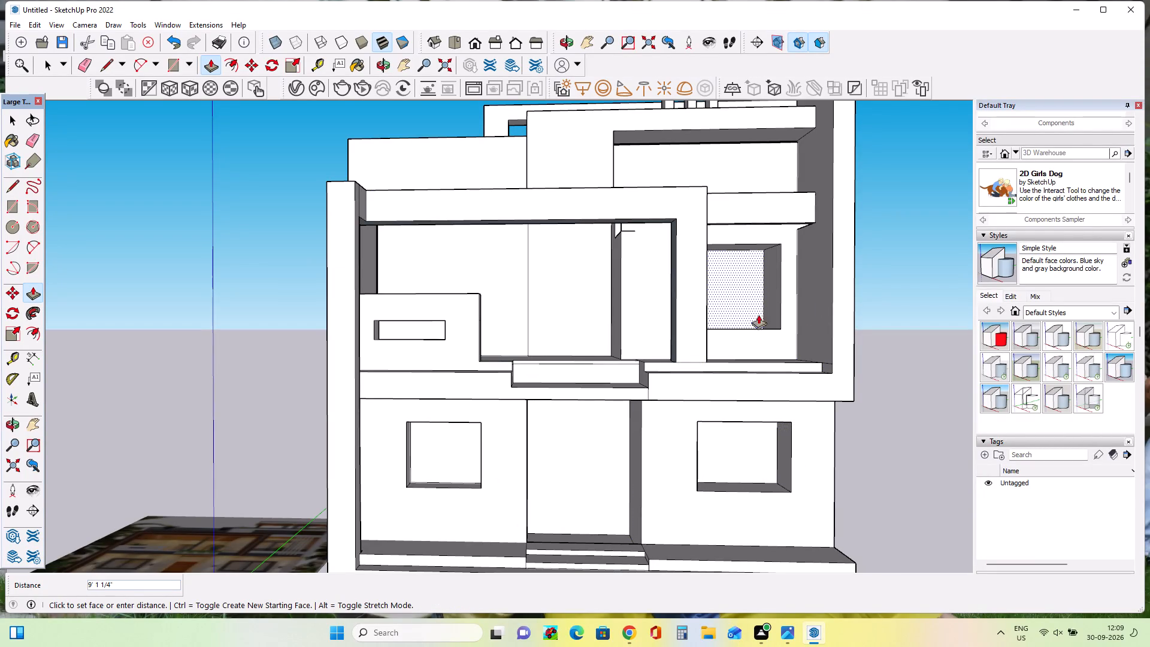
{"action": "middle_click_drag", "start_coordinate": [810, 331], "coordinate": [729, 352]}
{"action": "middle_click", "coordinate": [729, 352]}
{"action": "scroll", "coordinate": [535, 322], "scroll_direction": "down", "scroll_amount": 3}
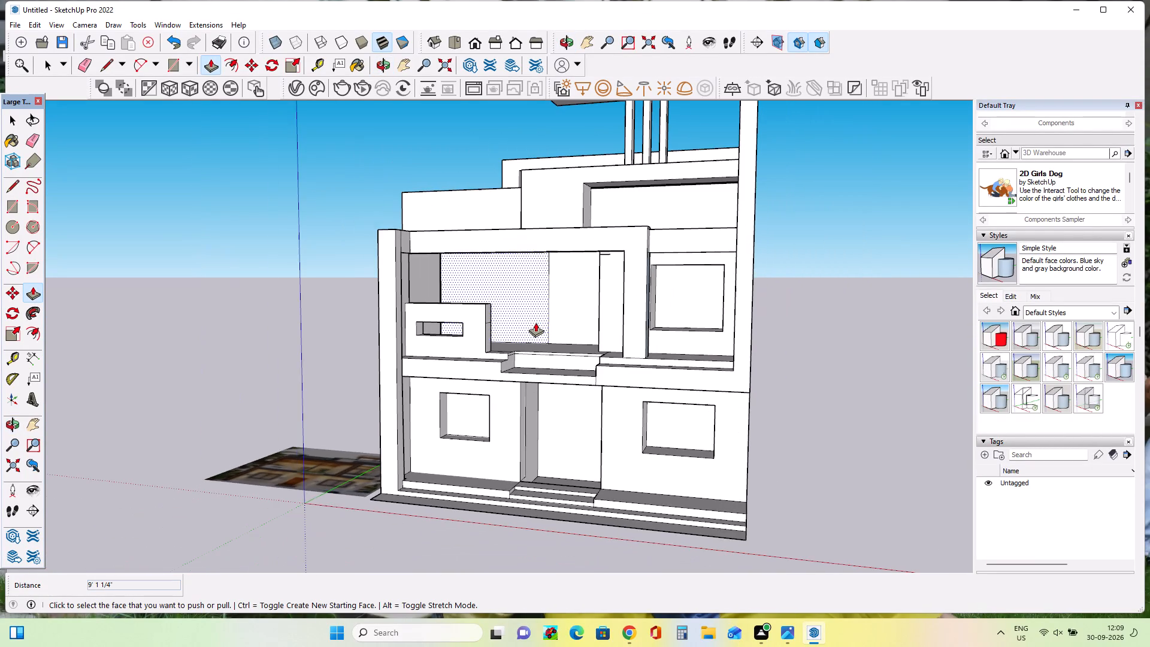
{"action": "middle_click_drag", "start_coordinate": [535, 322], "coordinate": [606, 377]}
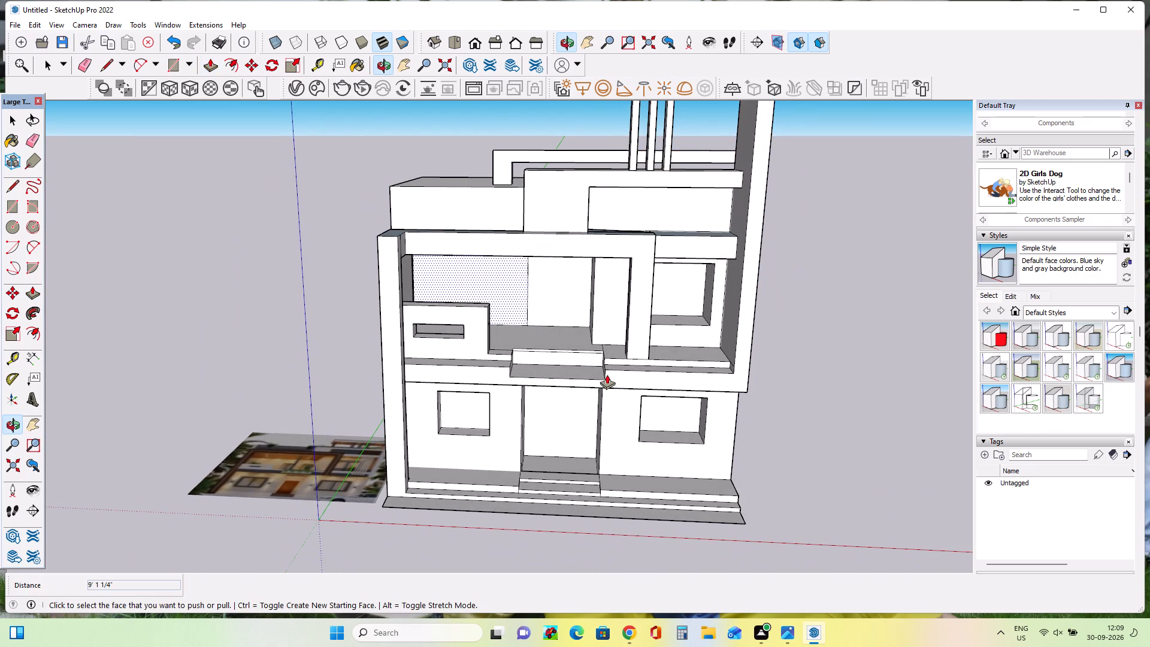
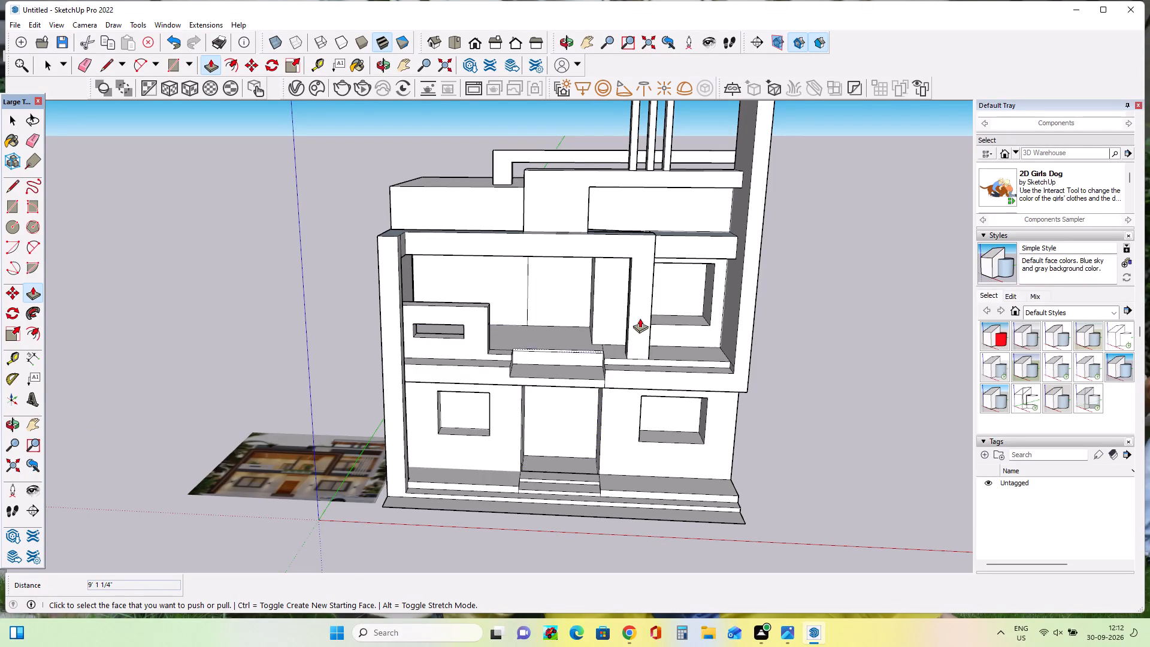
Draw a door rectangle about 10' 11" wide on the upper-floor back wall, rising from the balcony floor behind the parapet.
{"action": "middle_click_drag", "start_coordinate": [665, 334], "coordinate": [683, 312]}
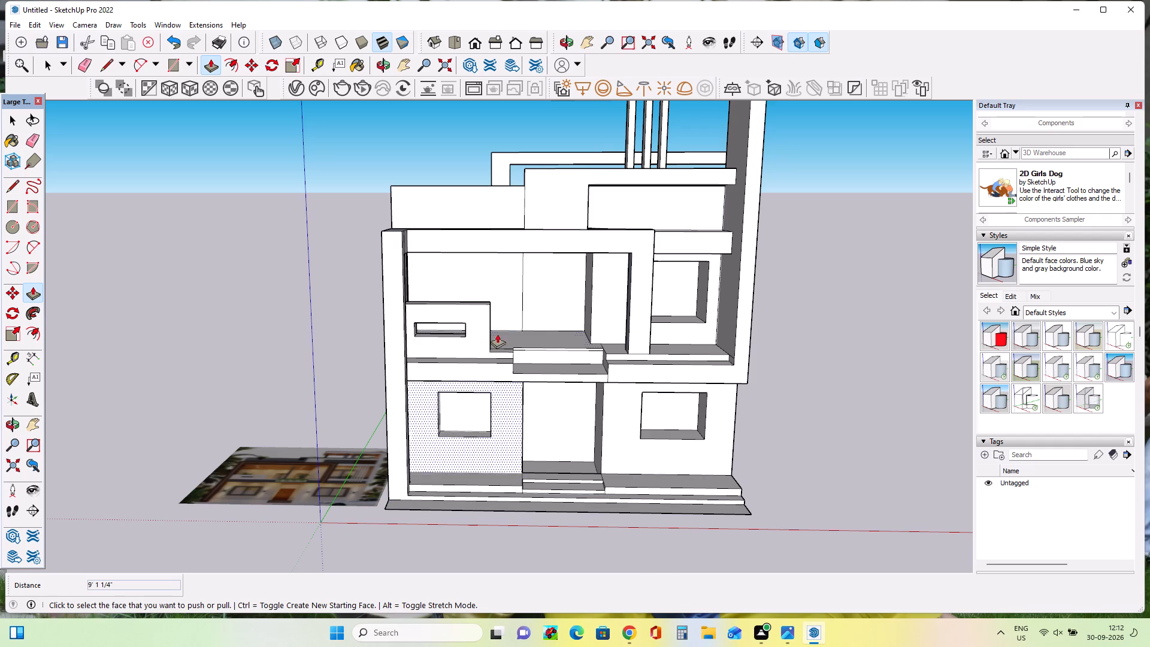
{"action": "middle_click_drag", "start_coordinate": [489, 294], "coordinate": [535, 304]}
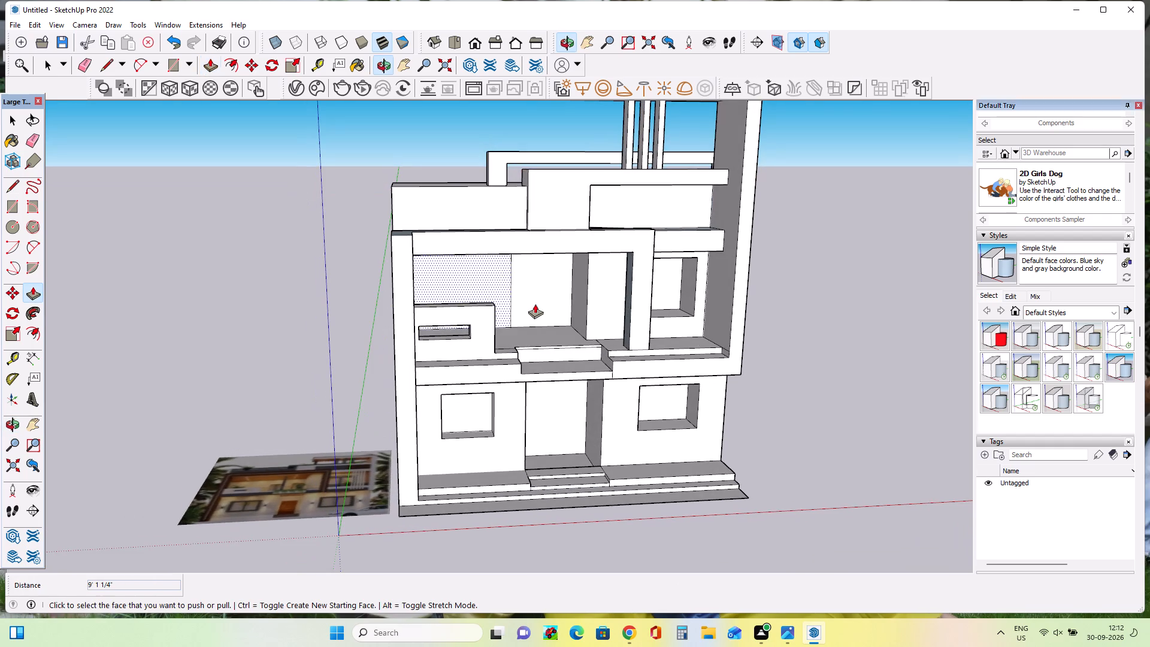
{"action": "scroll", "coordinate": [520, 297], "scroll_direction": "up", "scroll_amount": 2}
{"action": "middle_click_drag", "start_coordinate": [520, 297], "coordinate": [488, 297]}
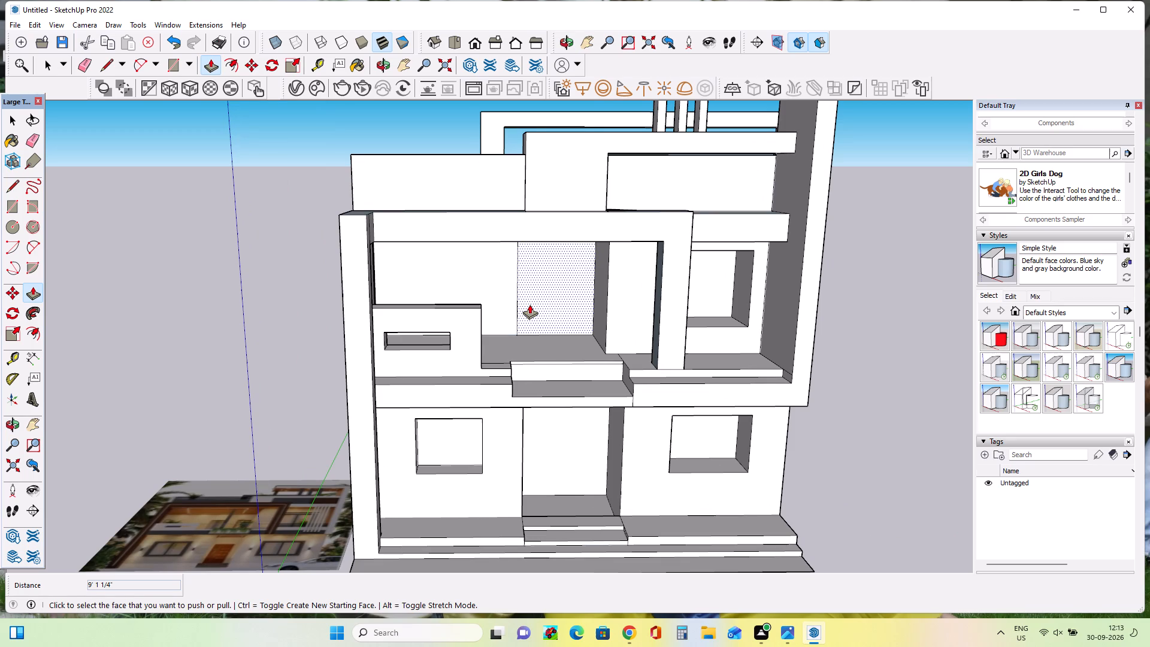
{"action": "middle_click_drag", "start_coordinate": [528, 328], "coordinate": [512, 367]}
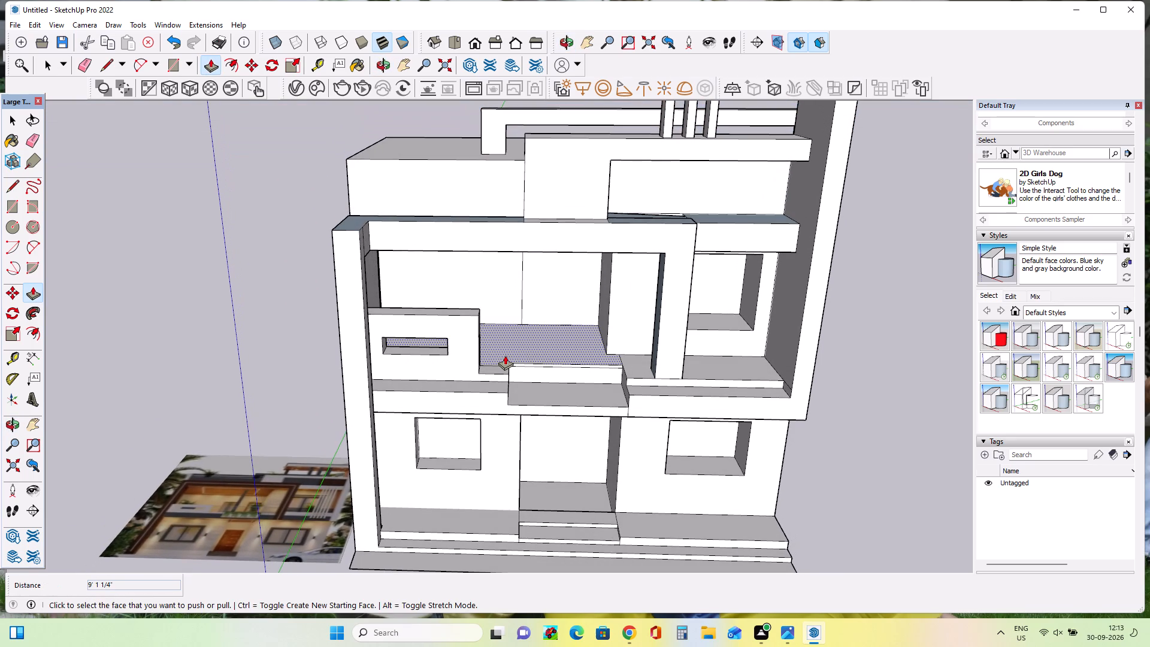
{"action": "left_click", "coordinate": [7, 205]}
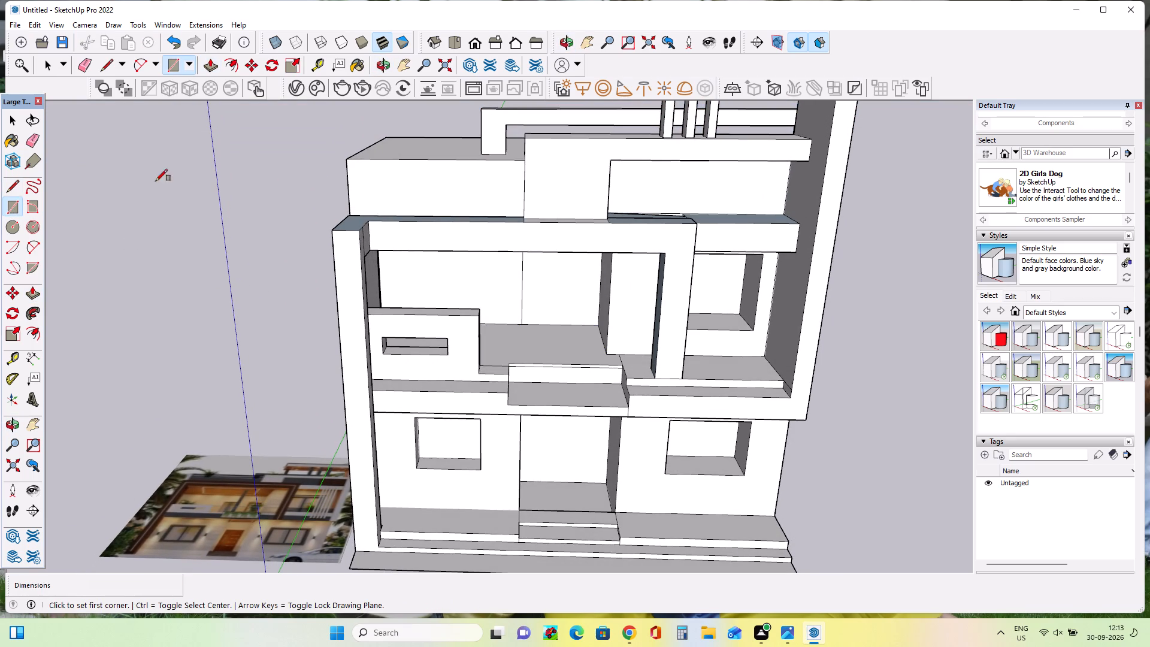
{"action": "left_click", "coordinate": [512, 323]}
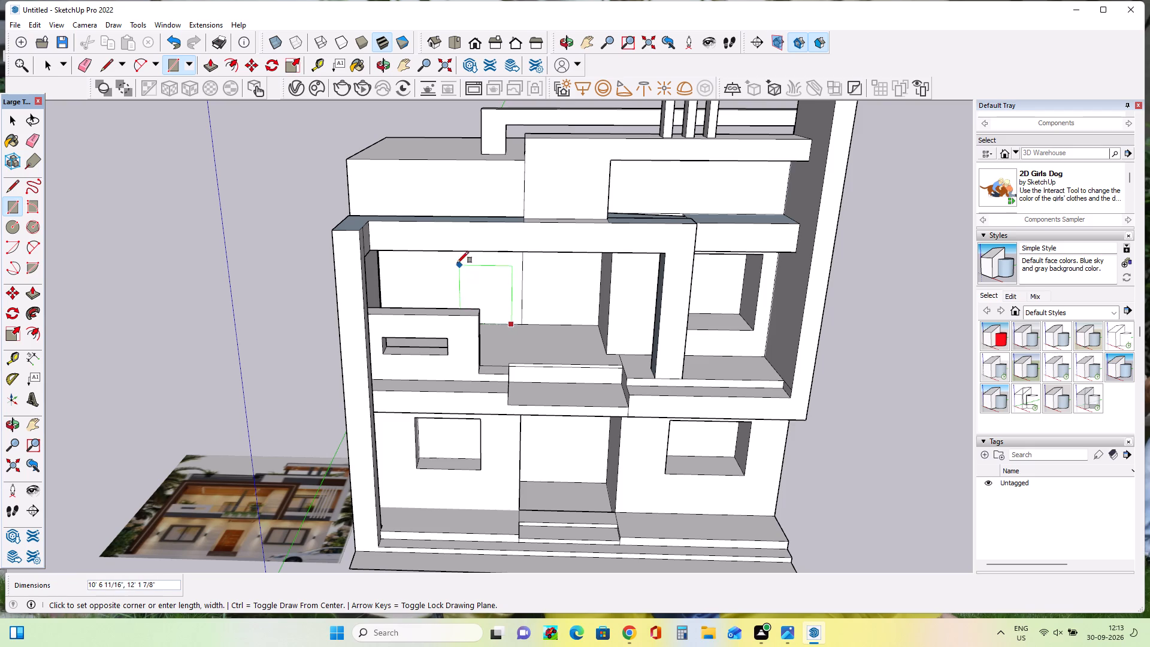
{"action": "double_click", "coordinate": [456, 257]}
{"action": "middle_click_drag", "start_coordinate": [469, 296], "coordinate": [456, 208]}
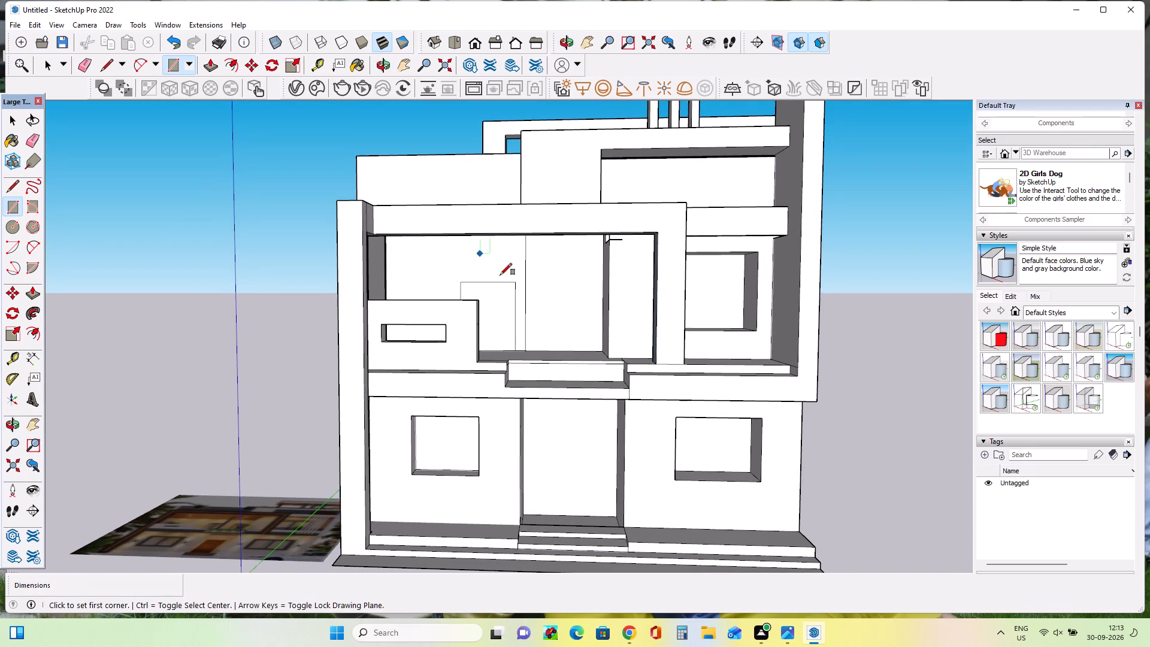
Draw two overlapping rectangles 10' 10 5/8" wide on the door outline's top edge, about 5' 9 1/8" and 2' 10 9/16" high.
{"action": "left_click", "coordinate": [461, 282]}
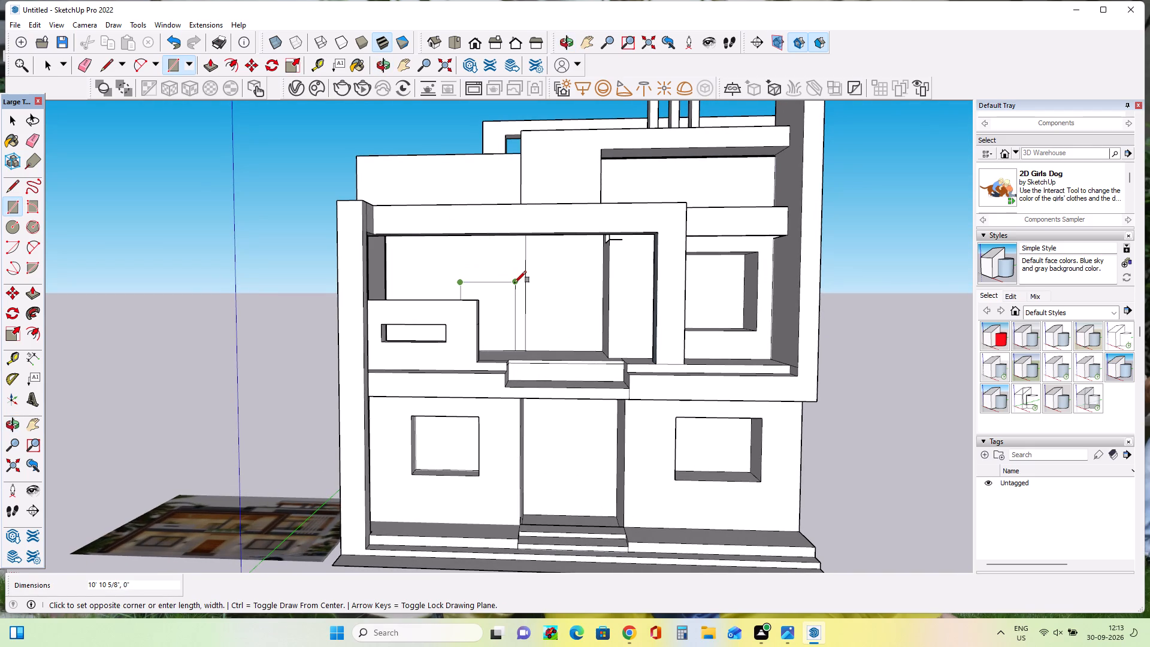
{"action": "left_click", "coordinate": [515, 283]}
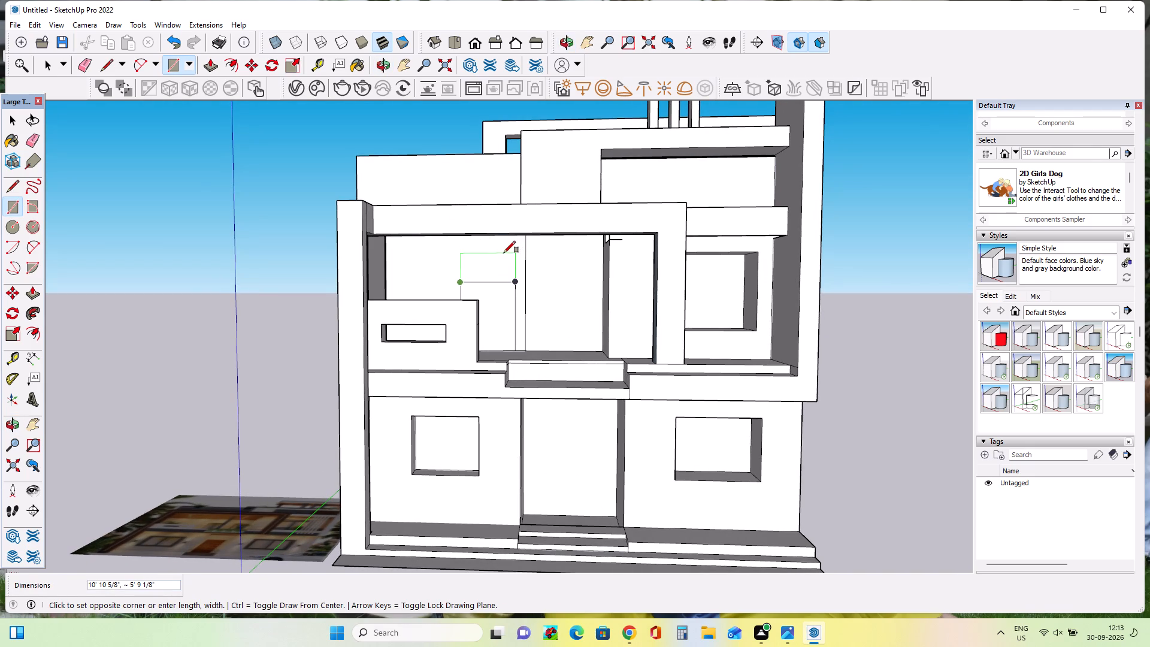
{"action": "left_click", "coordinate": [504, 253]}
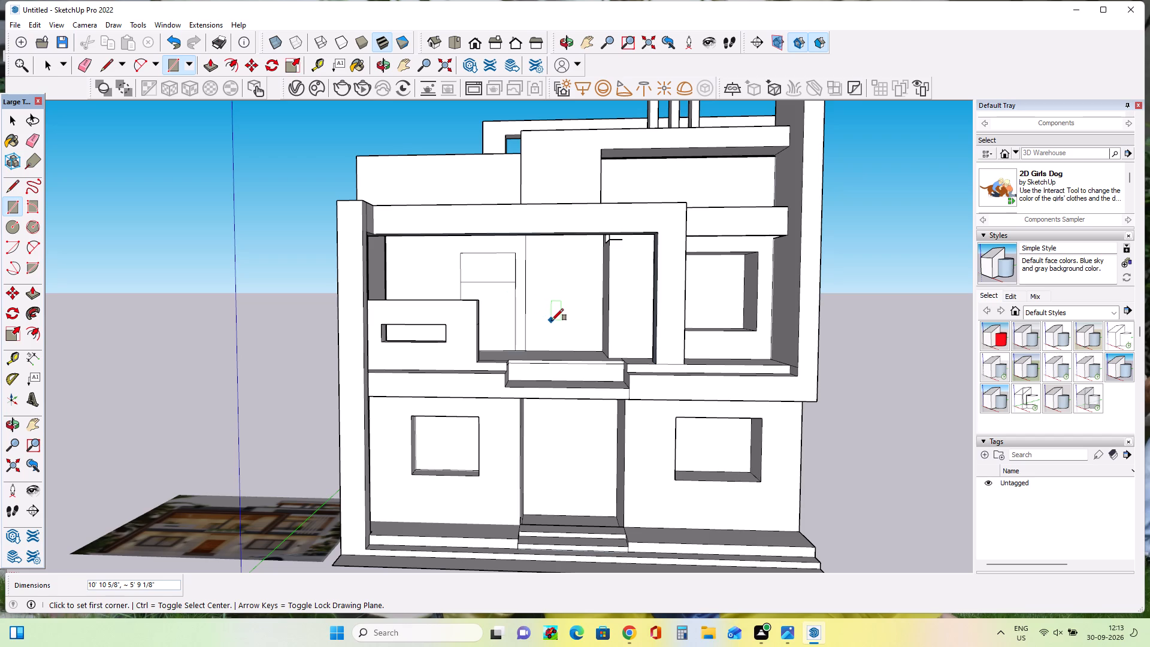
{"action": "left_click", "coordinate": [516, 281]}
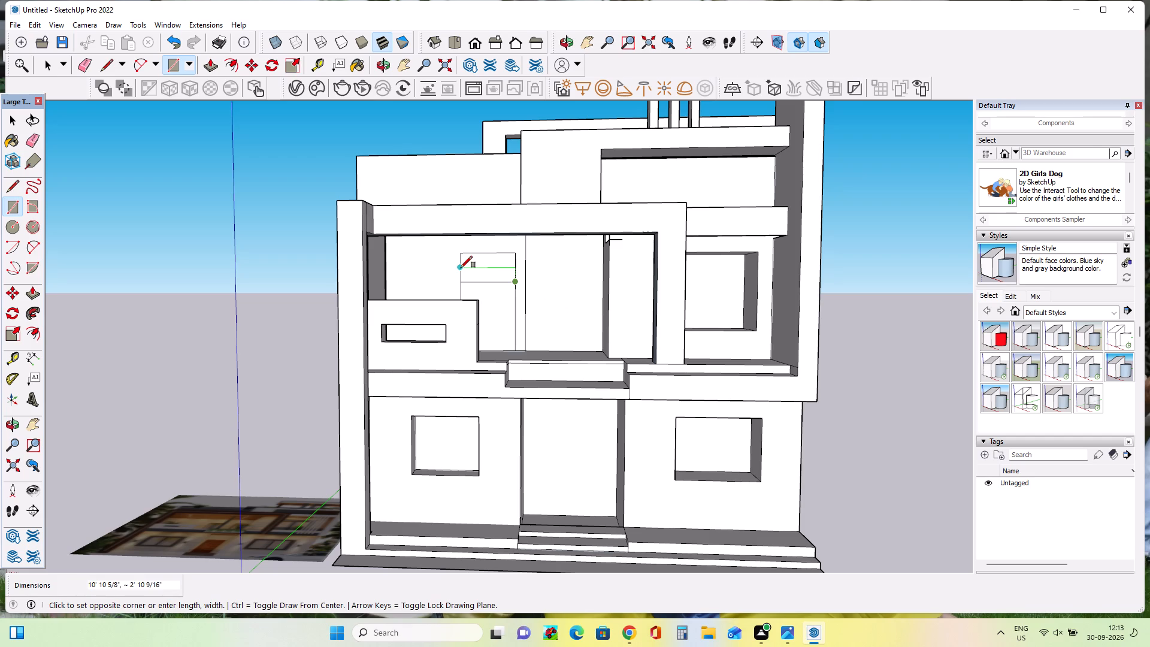
{"action": "left_click", "coordinate": [461, 268]}
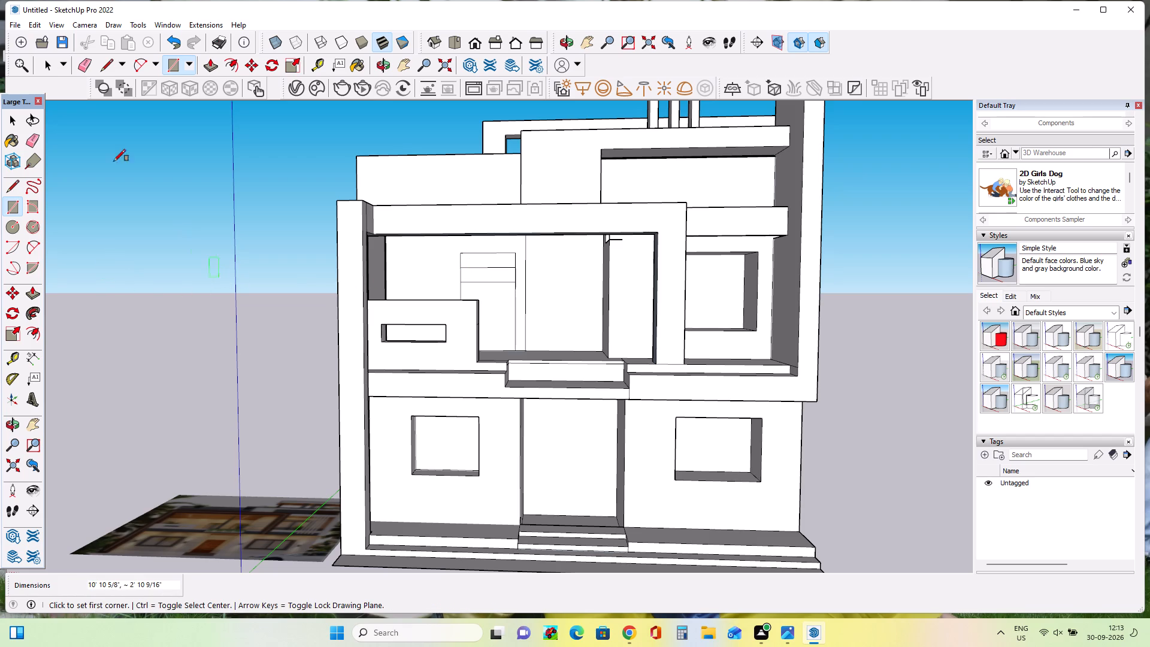
Erase the upper rectangle's top edge and side stubs and the door's former top edge, leaving one taller door outline.
{"action": "left_click", "coordinate": [27, 142]}
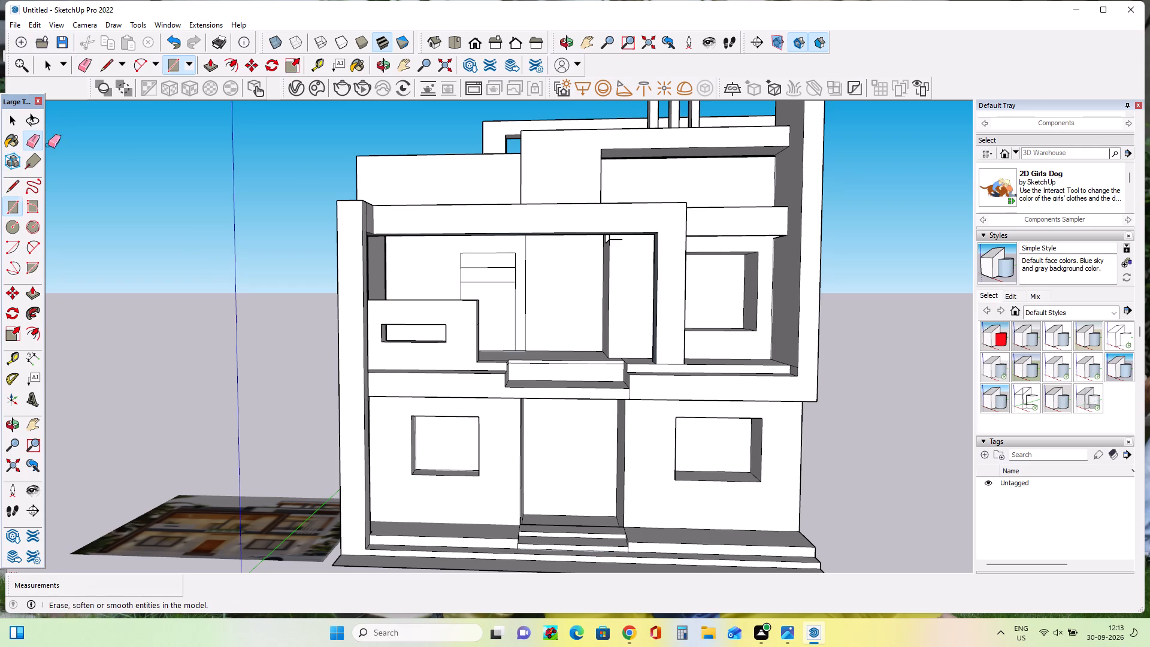
{"action": "left_click", "coordinate": [499, 250]}
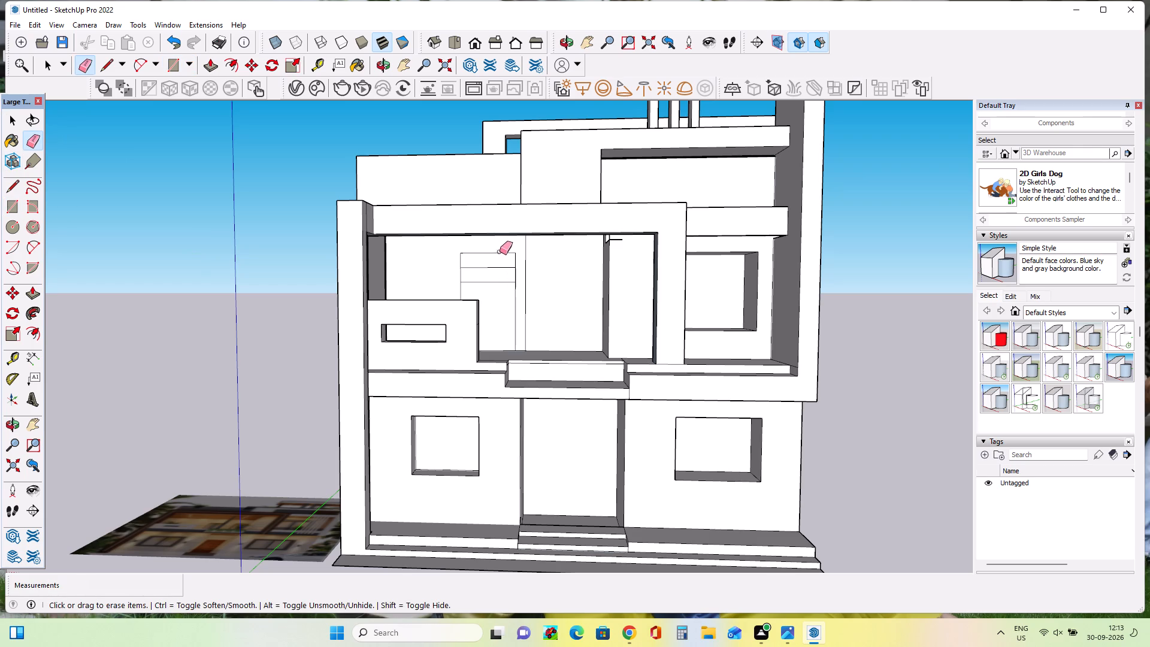
{"action": "left_click", "coordinate": [500, 253]}
{"action": "scroll", "coordinate": [510, 272], "scroll_direction": "down", "scroll_amount": 5}
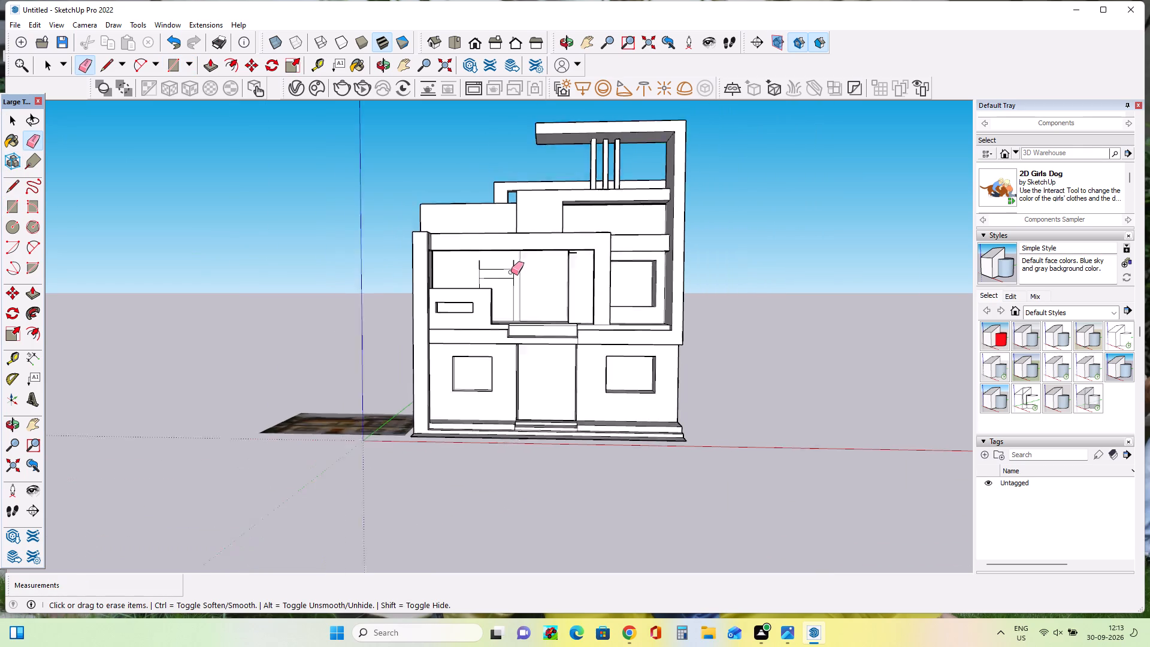
{"action": "scroll", "coordinate": [511, 272], "scroll_direction": "down", "scroll_amount": 1}
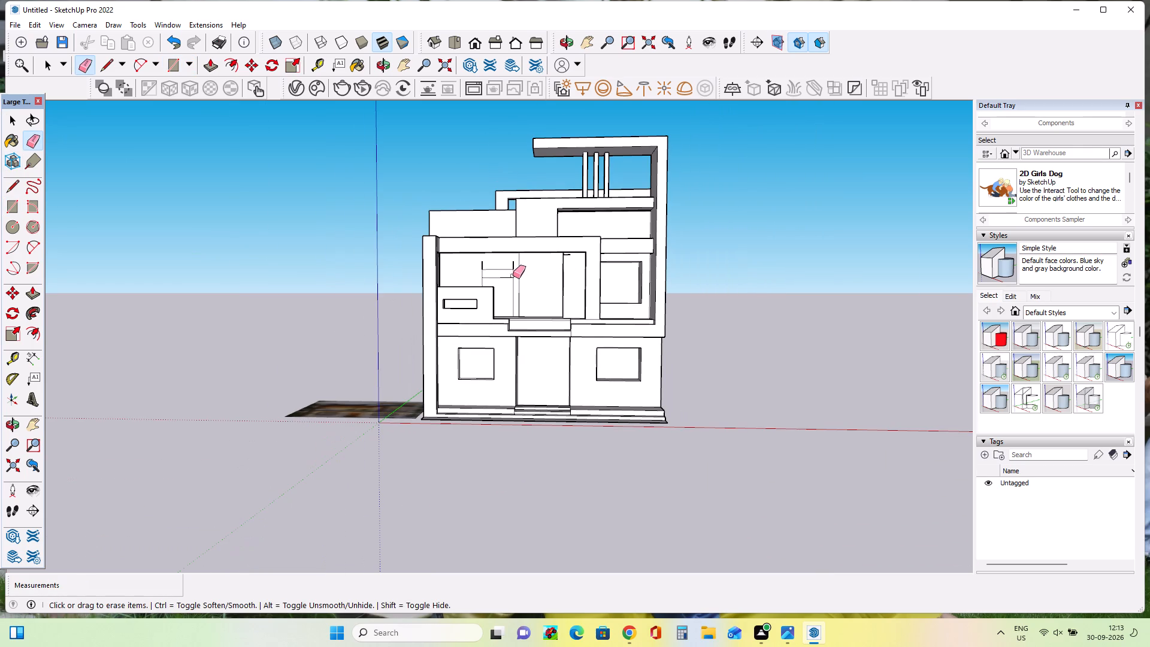
{"action": "scroll", "coordinate": [496, 280], "scroll_direction": "up", "scroll_amount": 8}
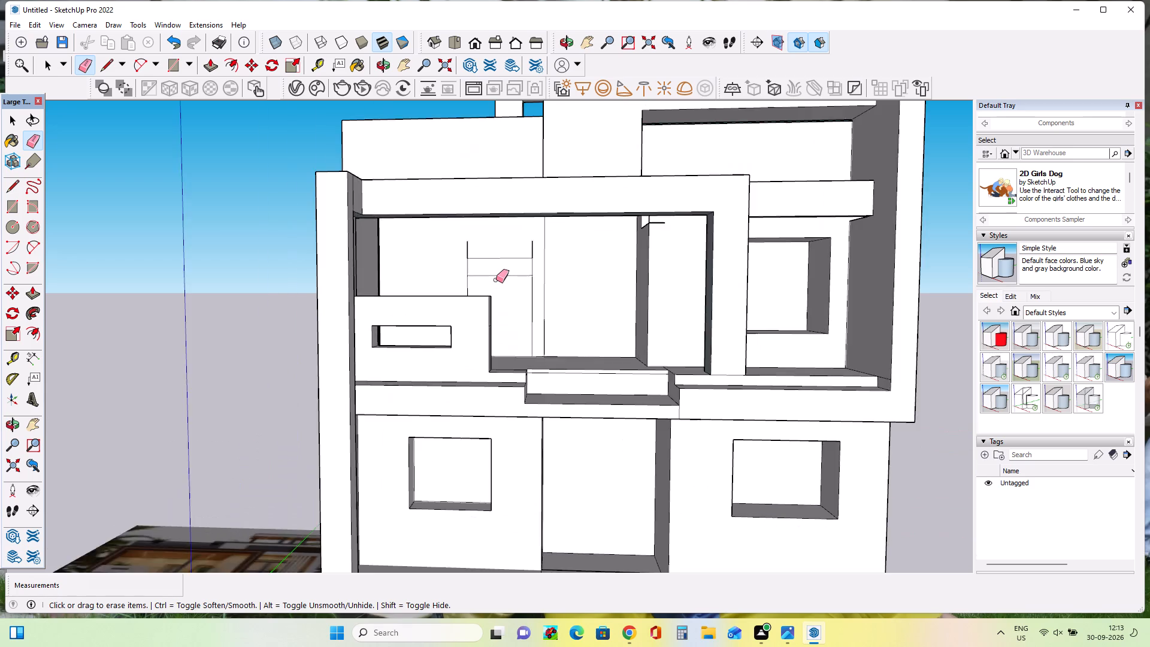
{"action": "scroll", "coordinate": [496, 280], "scroll_direction": "up", "scroll_amount": 3}
{"action": "double_click", "coordinate": [552, 232]}
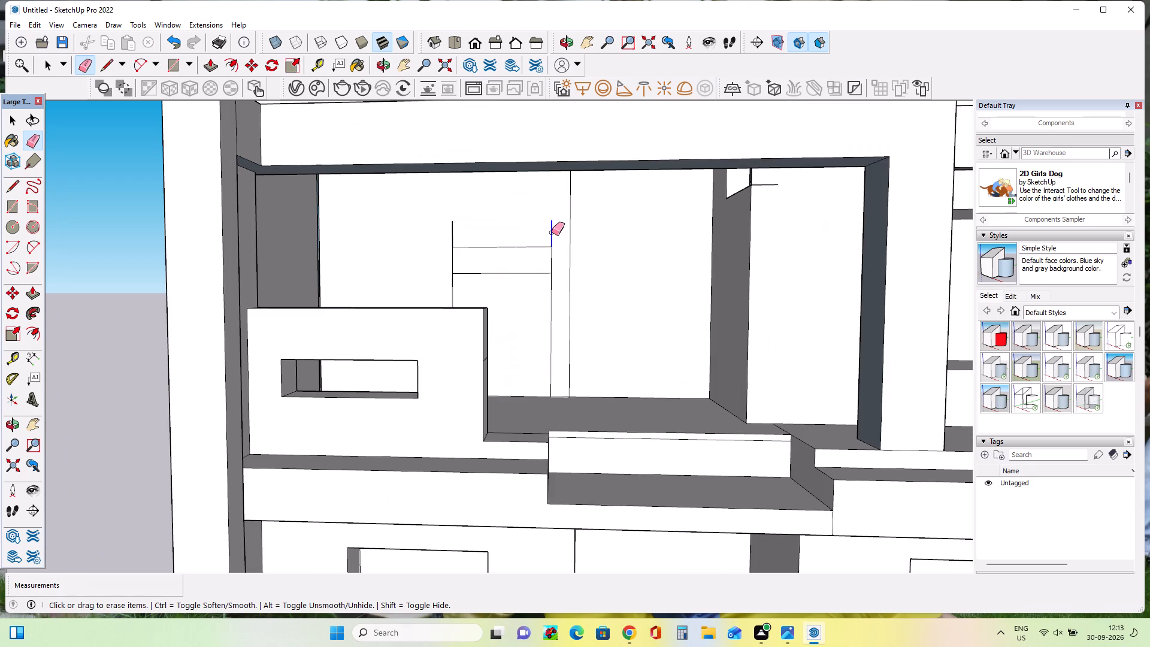
{"action": "double_click", "coordinate": [454, 232]}
{"action": "left_click", "coordinate": [451, 228]}
{"action": "left_click", "coordinate": [491, 273]}
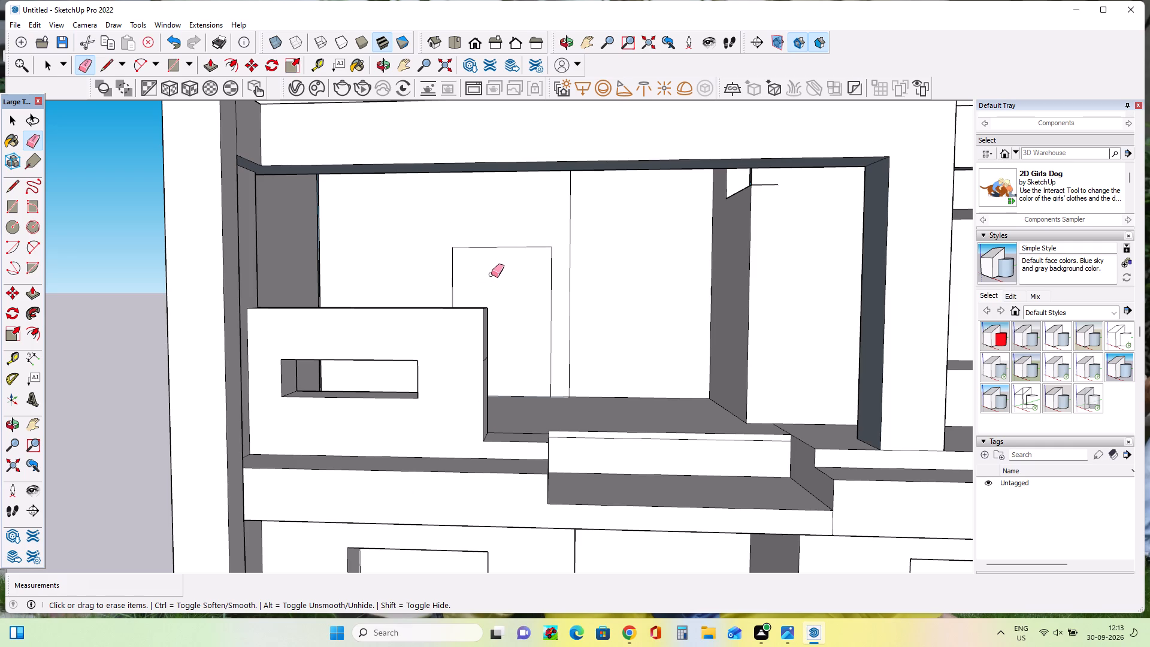
Erase the full-height vertical line beside the door outline and the short stray edge under the beam at the wall corner.
{"action": "scroll", "coordinate": [486, 258], "scroll_direction": "down", "scroll_amount": 6}
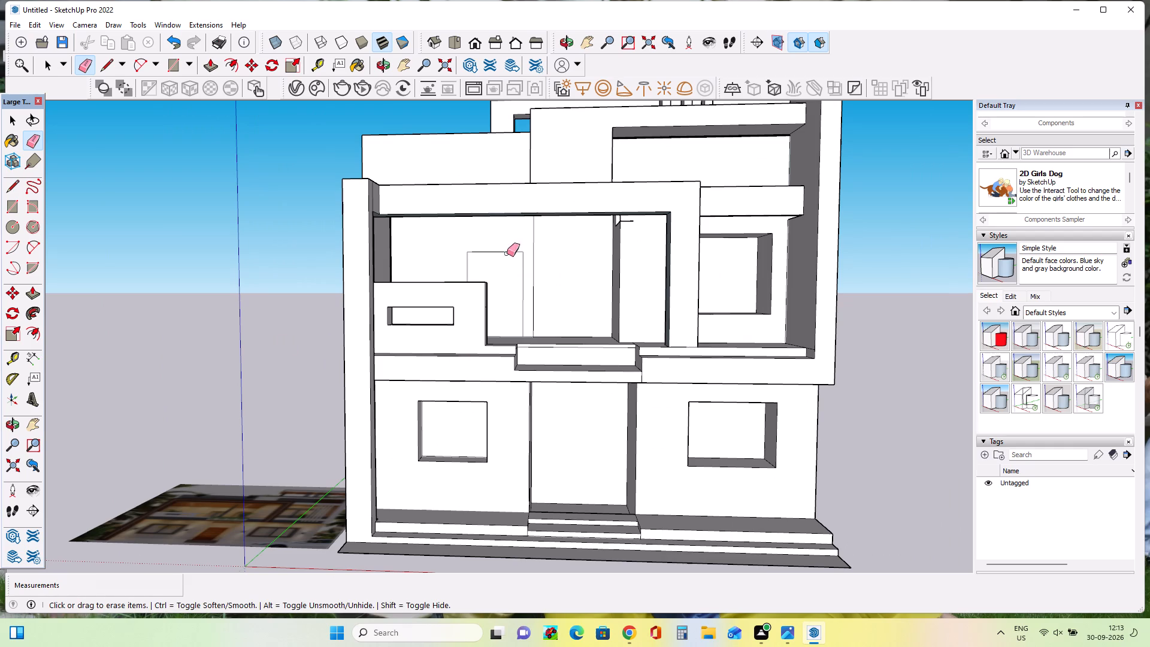
{"action": "left_click", "coordinate": [533, 236]}
{"action": "scroll", "coordinate": [527, 302], "scroll_direction": "down", "scroll_amount": 3}
{"action": "scroll", "coordinate": [601, 246], "scroll_direction": "up", "scroll_amount": 4}
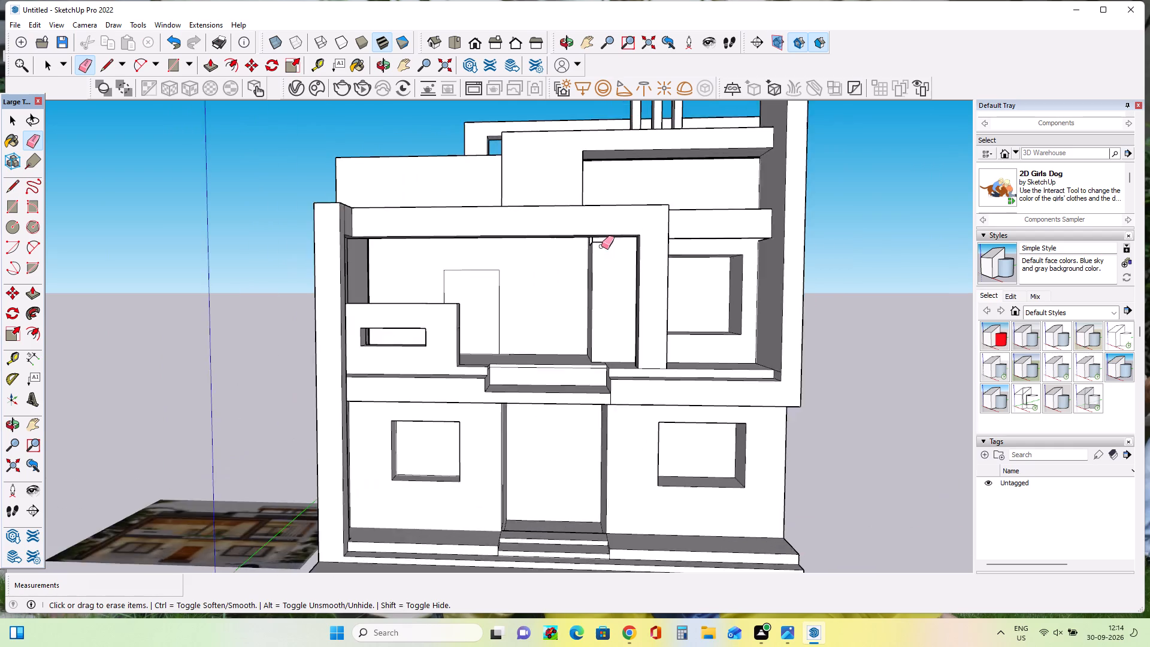
{"action": "scroll", "coordinate": [601, 246], "scroll_direction": "up", "scroll_amount": 10}
{"action": "middle_click_drag", "start_coordinate": [605, 258], "coordinate": [659, 271]}
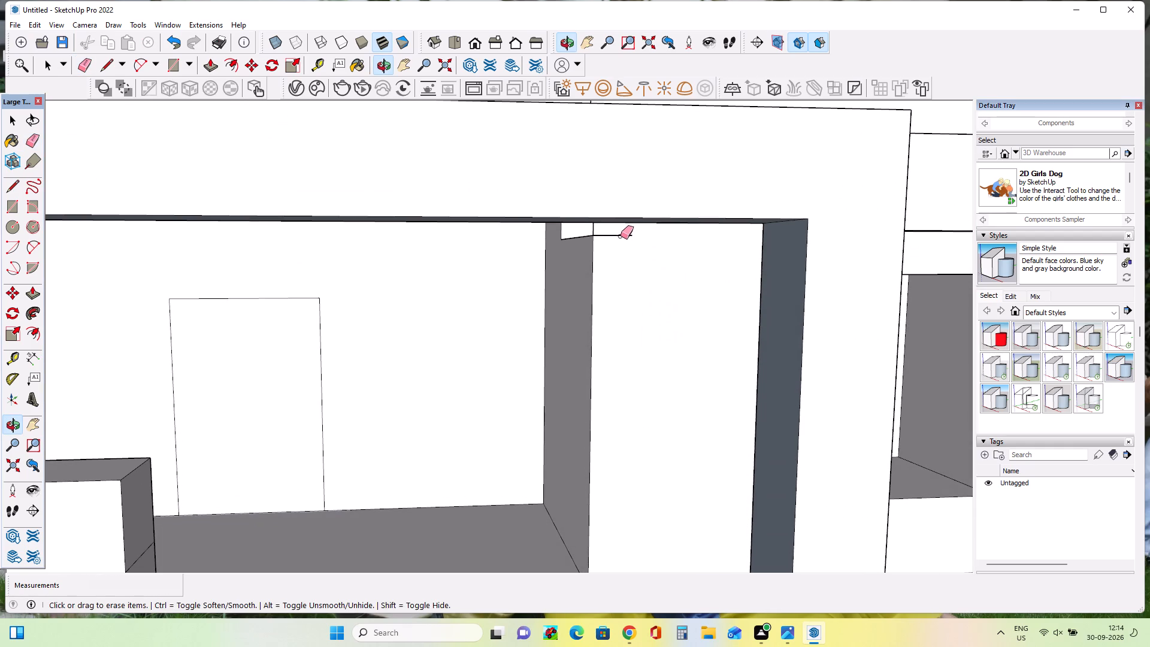
{"action": "left_click", "coordinate": [619, 235]}
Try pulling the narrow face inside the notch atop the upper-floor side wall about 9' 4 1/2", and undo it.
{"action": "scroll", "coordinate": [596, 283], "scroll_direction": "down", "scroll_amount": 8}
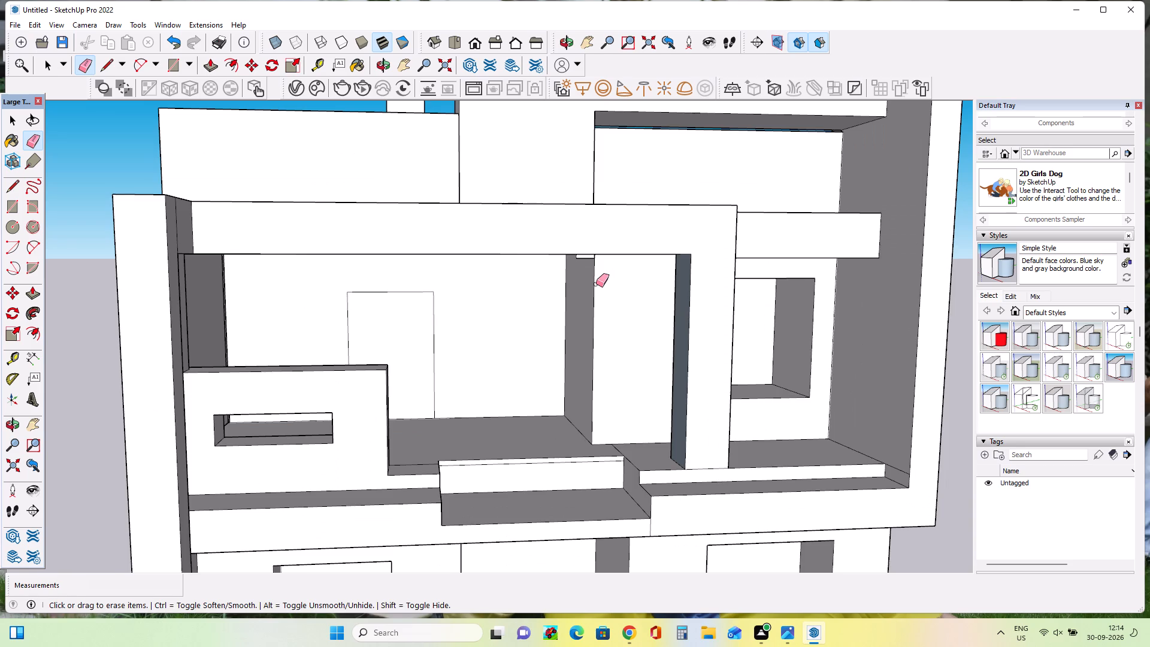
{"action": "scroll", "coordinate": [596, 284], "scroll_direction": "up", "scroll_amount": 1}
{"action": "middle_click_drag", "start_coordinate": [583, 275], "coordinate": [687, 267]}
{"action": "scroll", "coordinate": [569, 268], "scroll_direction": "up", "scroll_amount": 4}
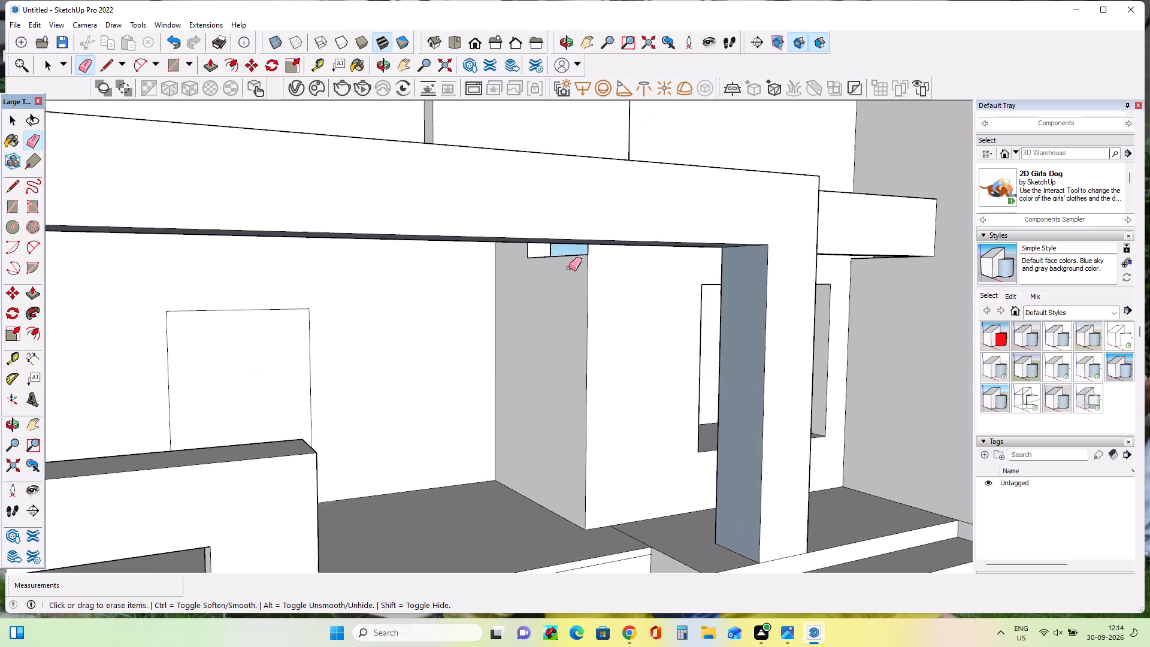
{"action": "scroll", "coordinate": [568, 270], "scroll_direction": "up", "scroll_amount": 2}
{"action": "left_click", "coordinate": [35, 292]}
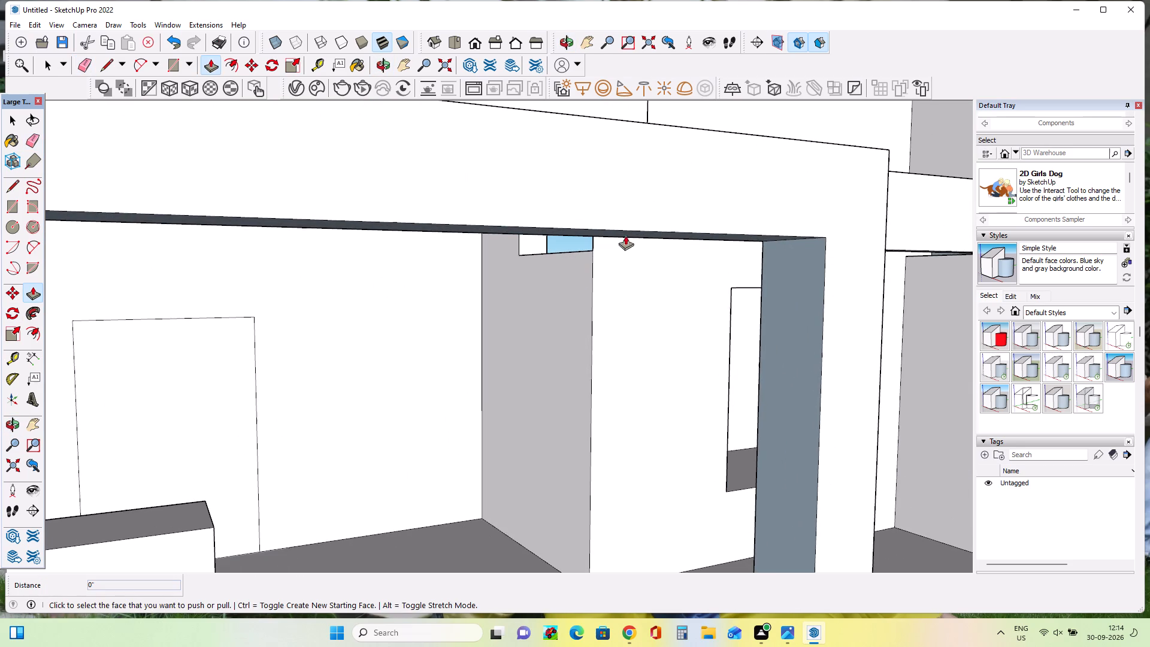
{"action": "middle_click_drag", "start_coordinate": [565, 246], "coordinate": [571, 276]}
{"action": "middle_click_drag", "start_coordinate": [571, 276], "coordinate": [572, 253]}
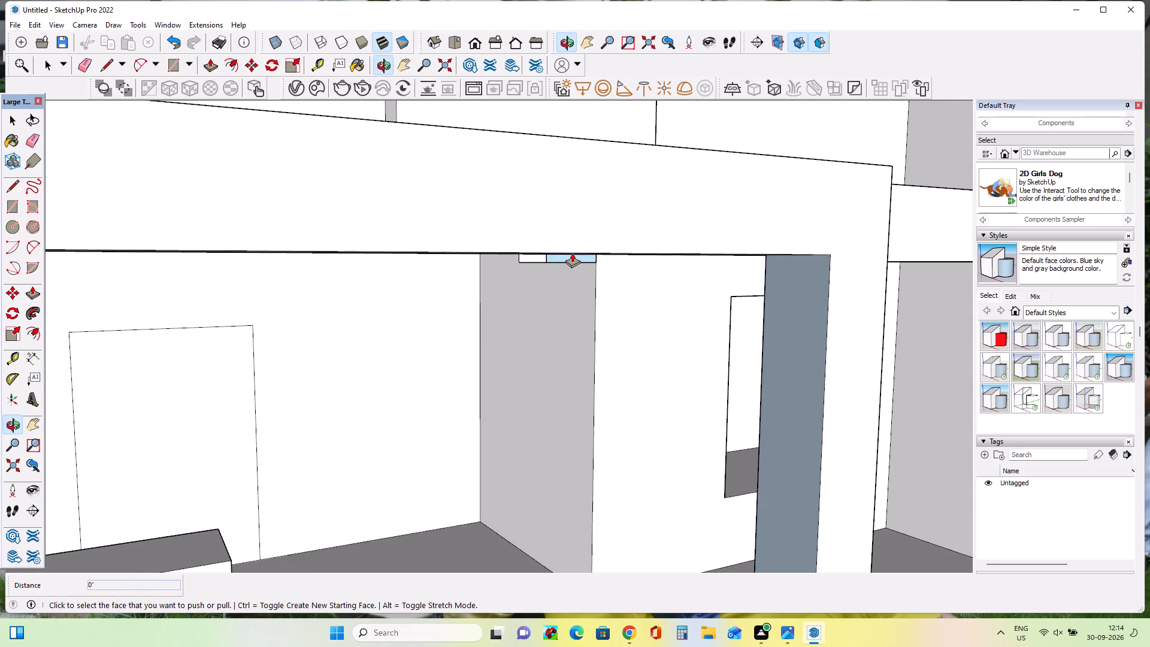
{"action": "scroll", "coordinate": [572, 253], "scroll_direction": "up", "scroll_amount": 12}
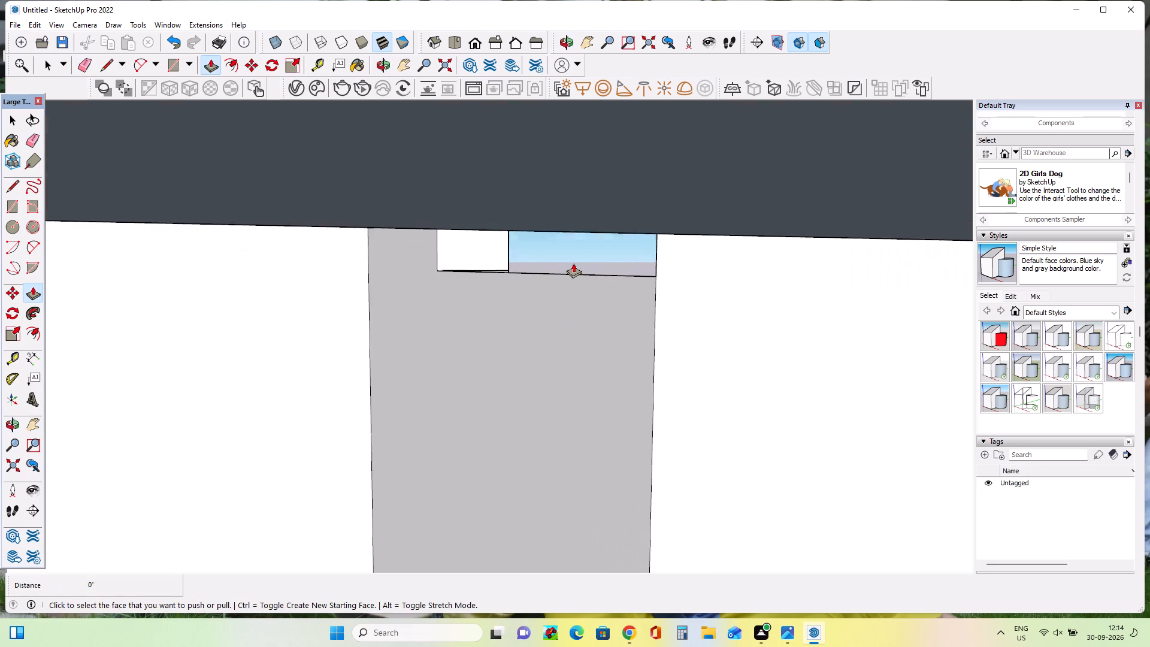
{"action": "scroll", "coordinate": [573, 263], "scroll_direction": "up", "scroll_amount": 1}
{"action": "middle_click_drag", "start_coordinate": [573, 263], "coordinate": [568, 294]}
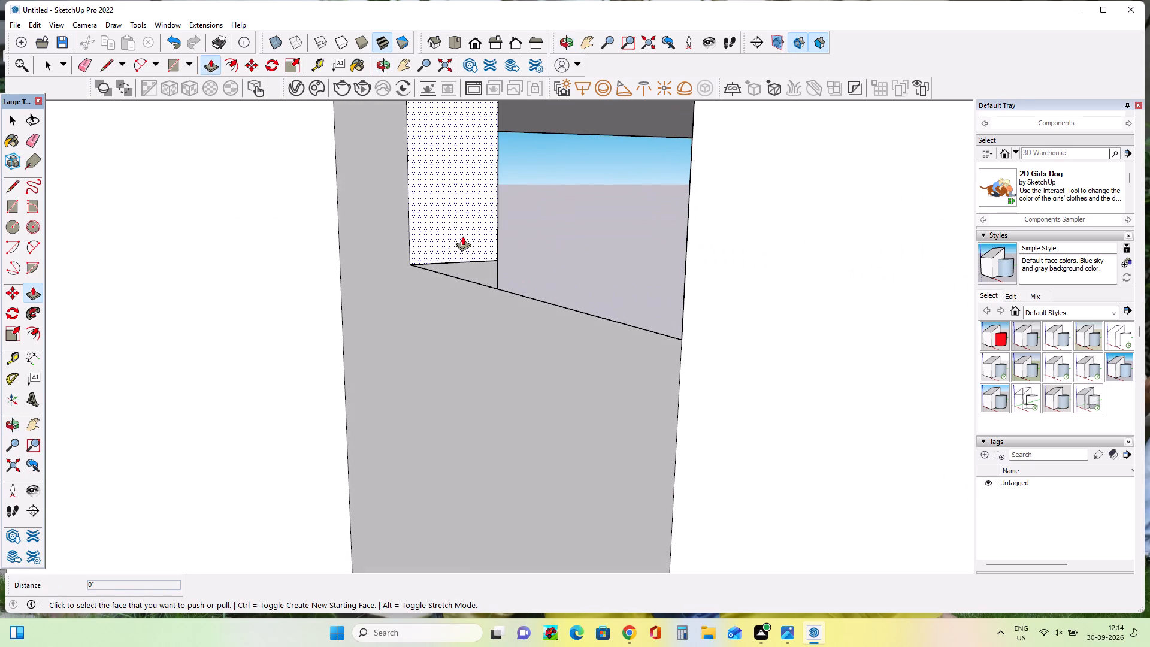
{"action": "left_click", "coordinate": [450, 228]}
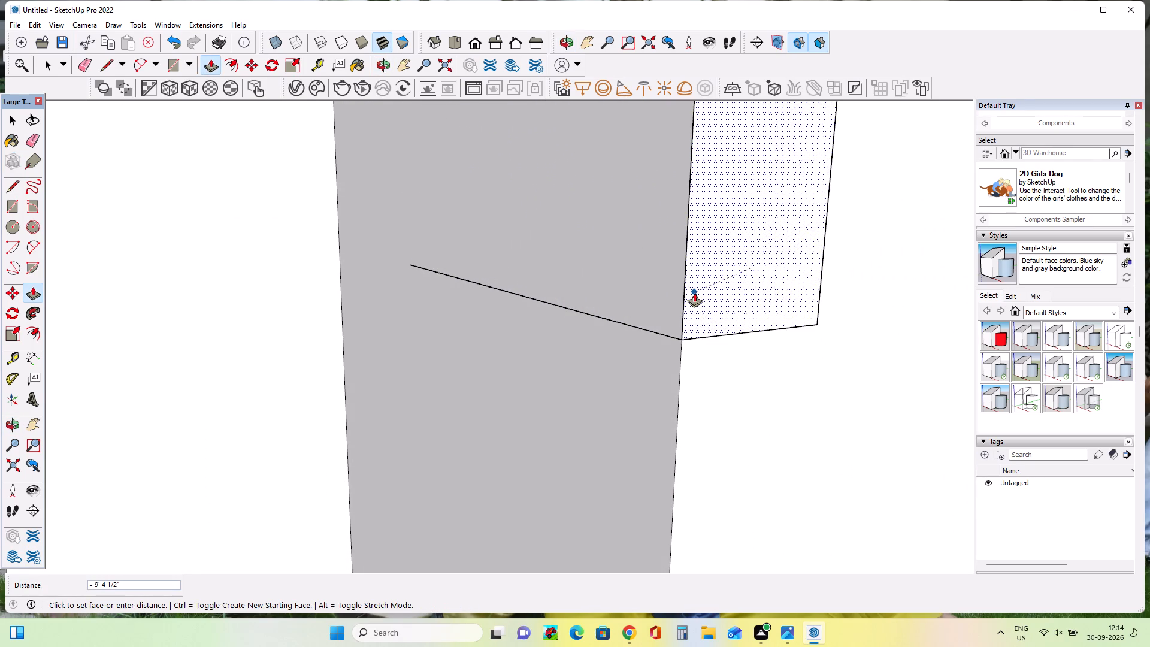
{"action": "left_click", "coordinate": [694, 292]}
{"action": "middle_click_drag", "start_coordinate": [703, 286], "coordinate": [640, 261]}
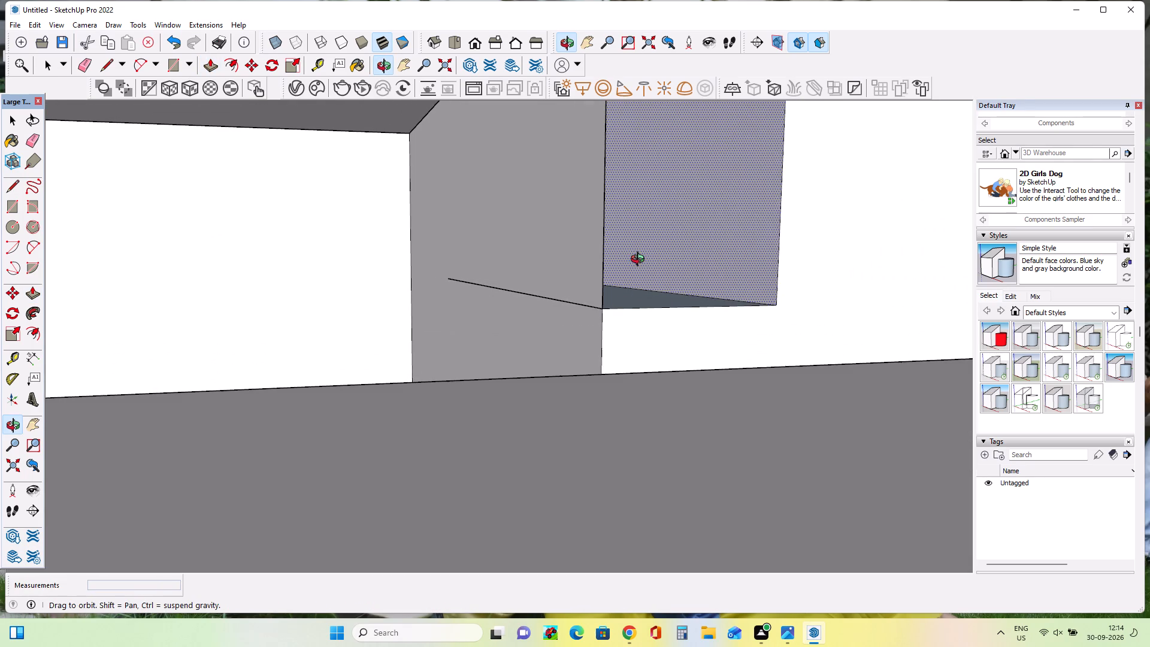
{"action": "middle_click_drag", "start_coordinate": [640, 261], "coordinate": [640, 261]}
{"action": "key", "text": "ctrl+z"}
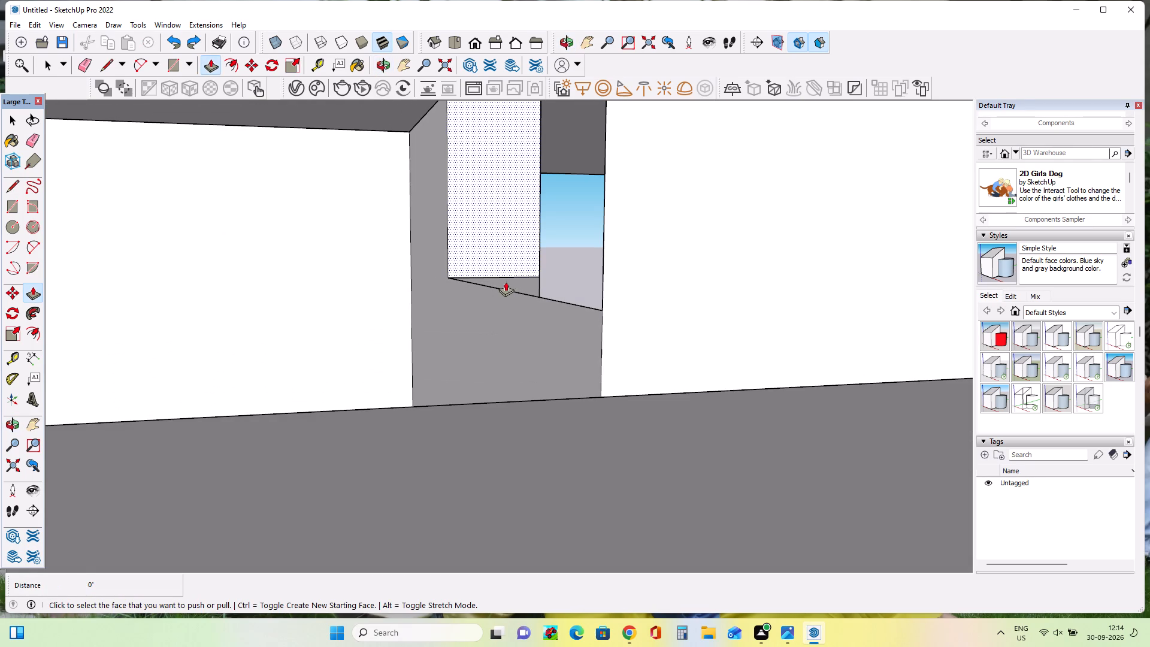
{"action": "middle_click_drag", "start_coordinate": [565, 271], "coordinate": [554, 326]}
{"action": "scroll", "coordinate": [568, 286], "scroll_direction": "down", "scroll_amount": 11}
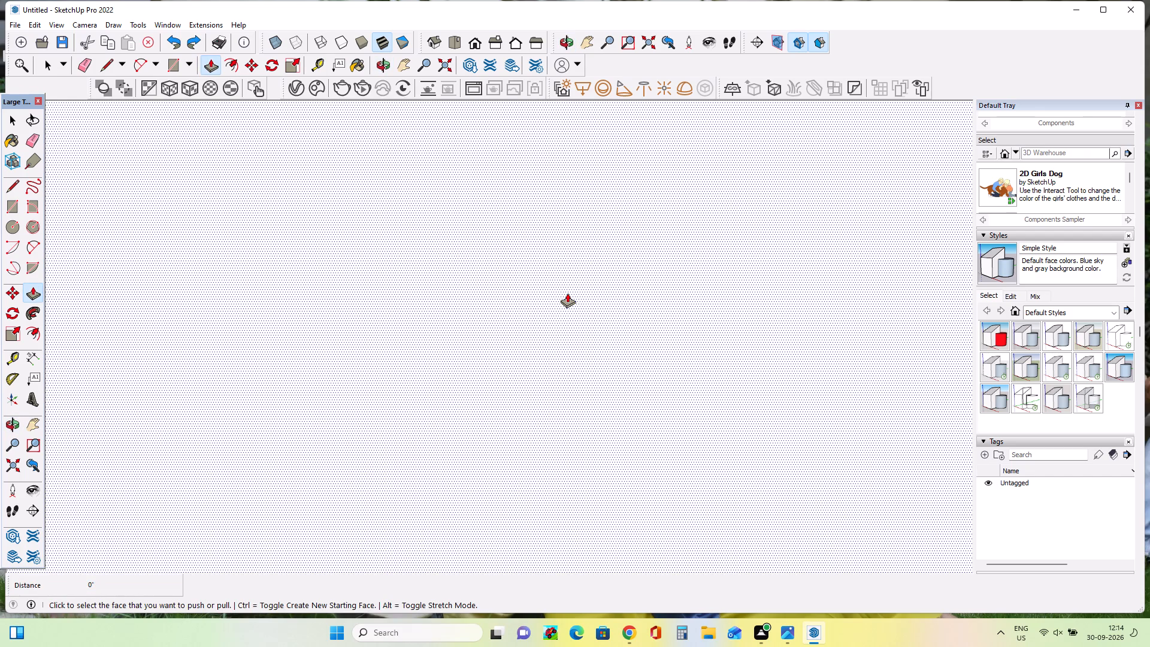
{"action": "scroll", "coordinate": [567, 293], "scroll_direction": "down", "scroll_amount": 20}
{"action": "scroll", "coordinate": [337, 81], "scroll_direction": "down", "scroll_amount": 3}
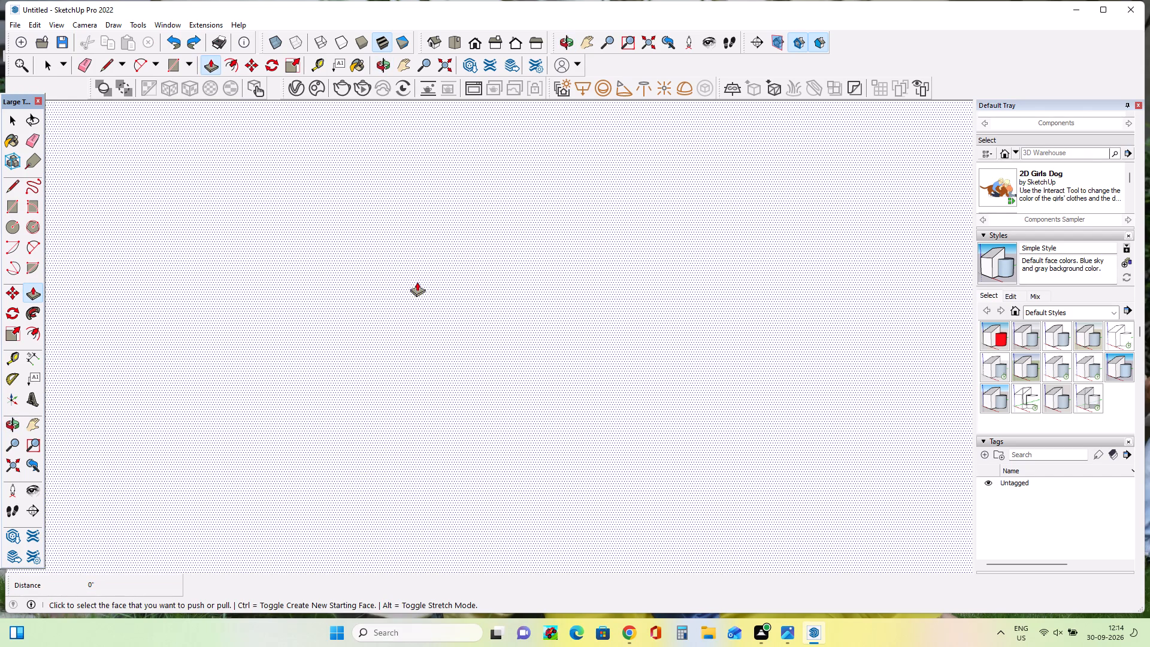
Draw a second door outline about 7' 7" wide beside the first, level with its top and reaching the floor at the wall corner.
{"action": "scroll", "coordinate": [415, 277], "scroll_direction": "down", "scroll_amount": 4}
{"action": "scroll", "coordinate": [401, 194], "scroll_direction": "down", "scroll_amount": 4}
{"action": "scroll", "coordinate": [425, 252], "scroll_direction": "down", "scroll_amount": 17}
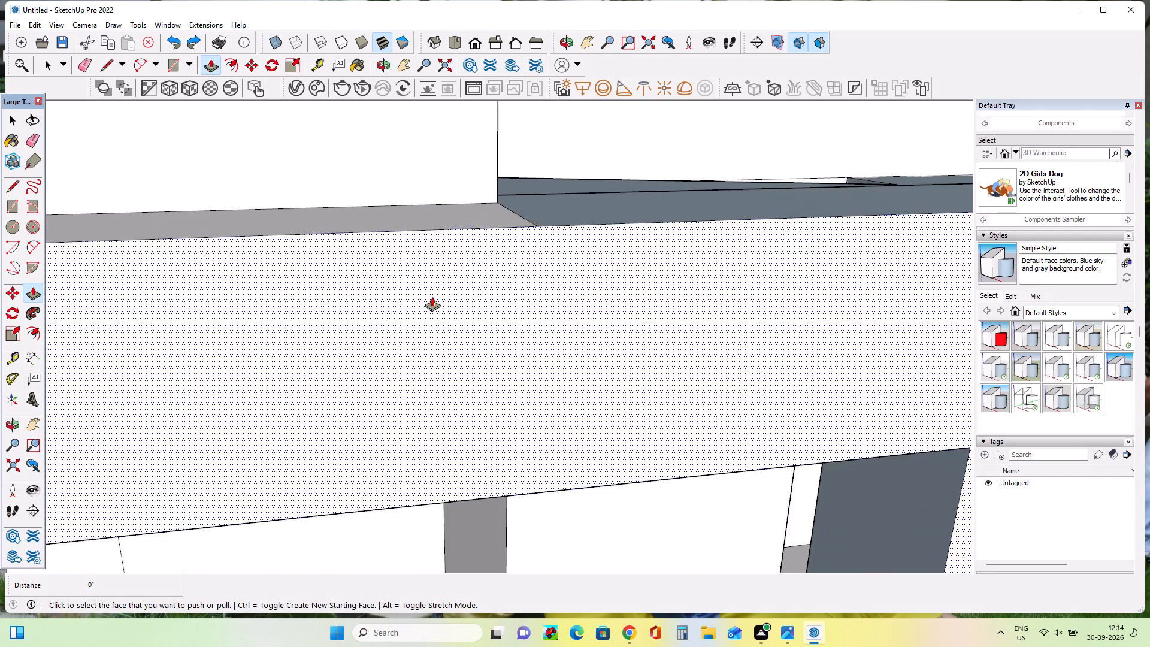
{"action": "scroll", "coordinate": [432, 297], "scroll_direction": "down", "scroll_amount": 16}
{"action": "scroll", "coordinate": [432, 297], "scroll_direction": "down", "scroll_amount": 12}
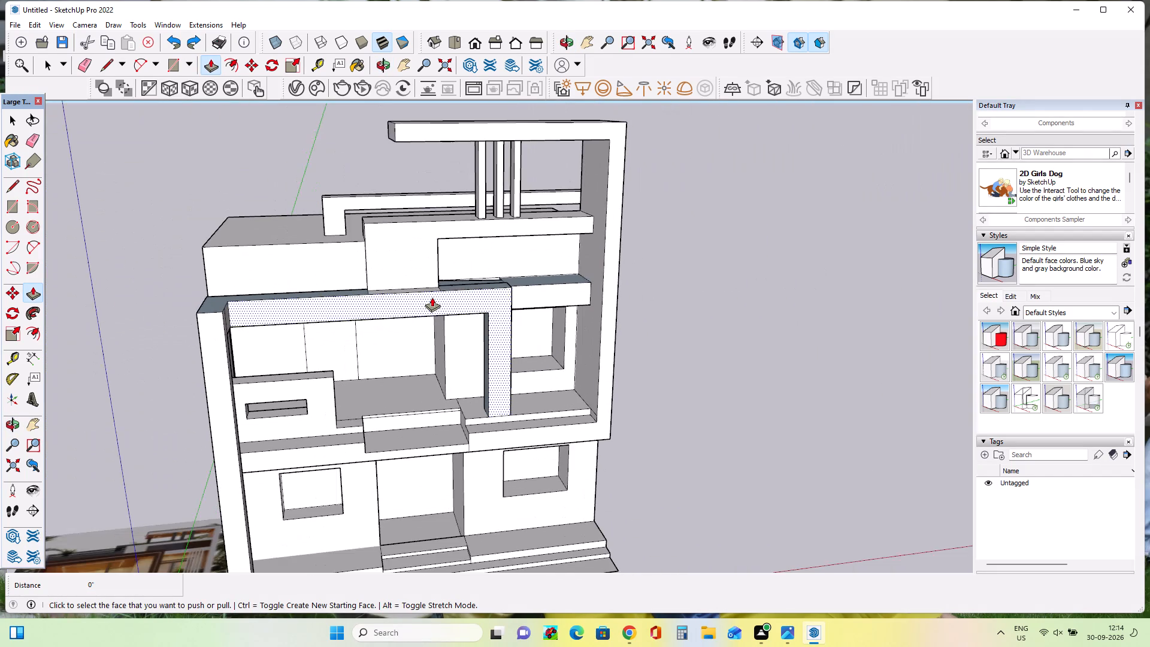
{"action": "middle_click_drag", "start_coordinate": [432, 297], "coordinate": [436, 213]}
{"action": "scroll", "coordinate": [400, 365], "scroll_direction": "up", "scroll_amount": 2}
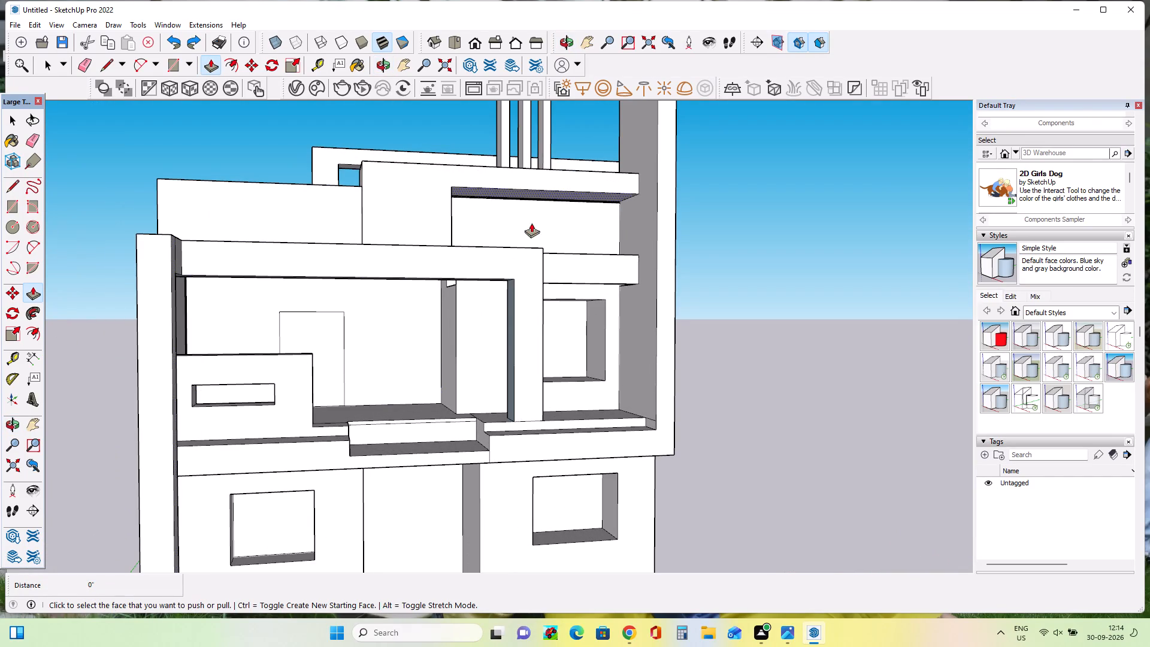
{"action": "left_click", "coordinate": [10, 209]}
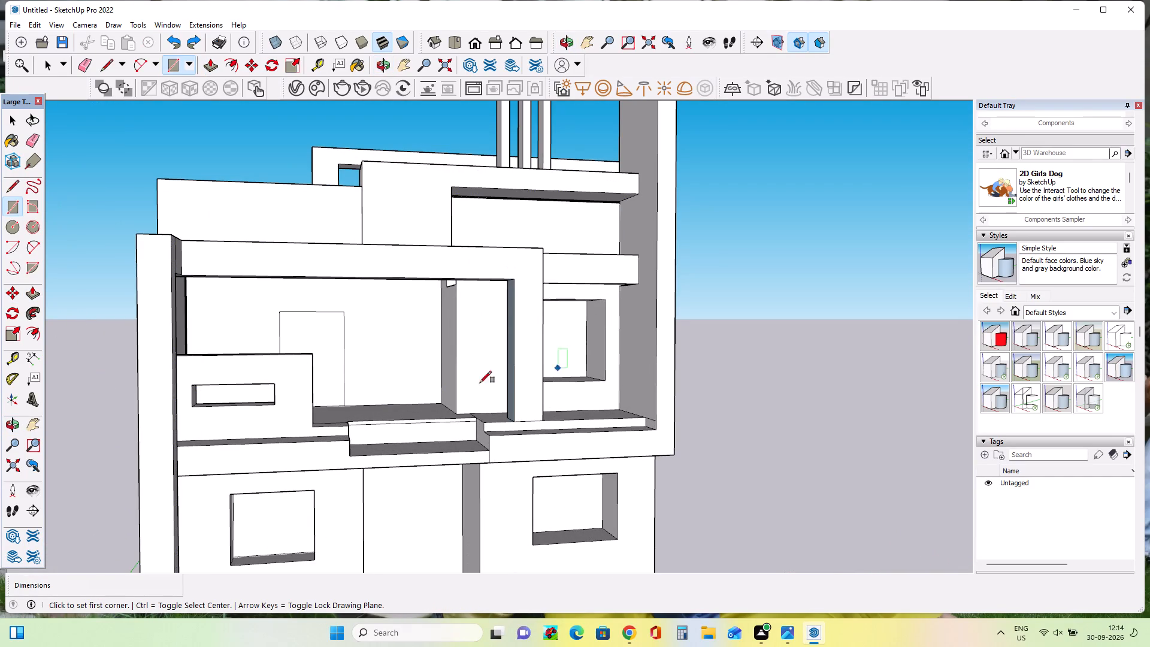
{"action": "left_click", "coordinate": [399, 313]}
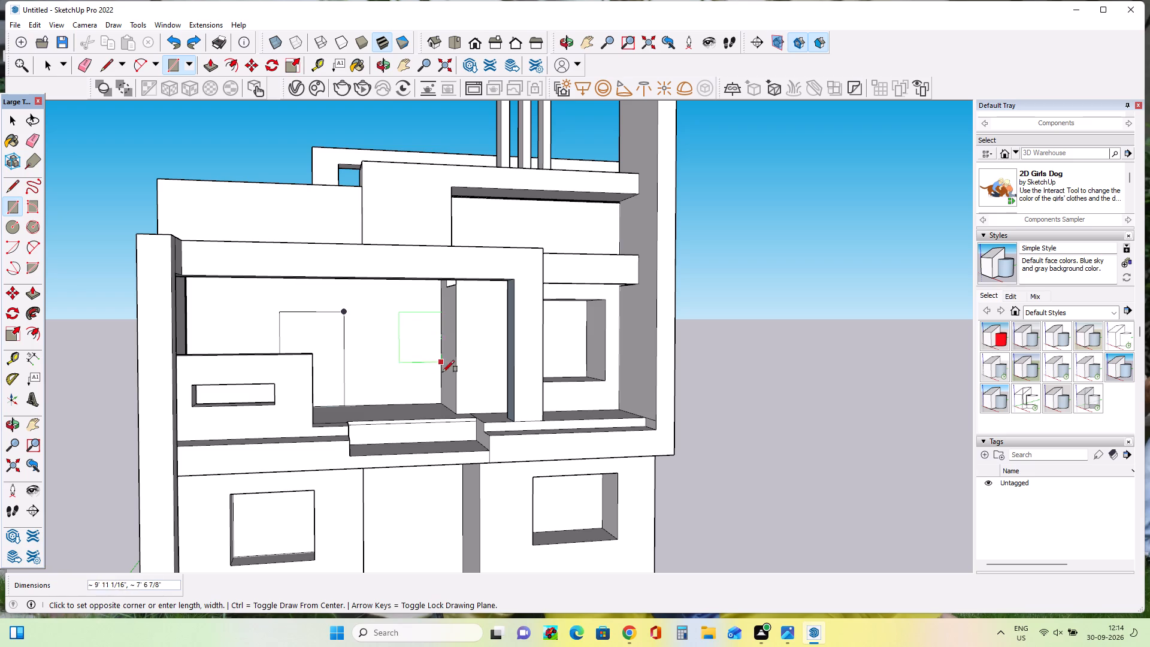
{"action": "double_click", "coordinate": [439, 406]}
Draw a small rectangle about 4' 10" by 2' 1" on the upper-floor balcony floor, in front of the two door outlines.
{"action": "middle_click_drag", "start_coordinate": [437, 402], "coordinate": [383, 401]}
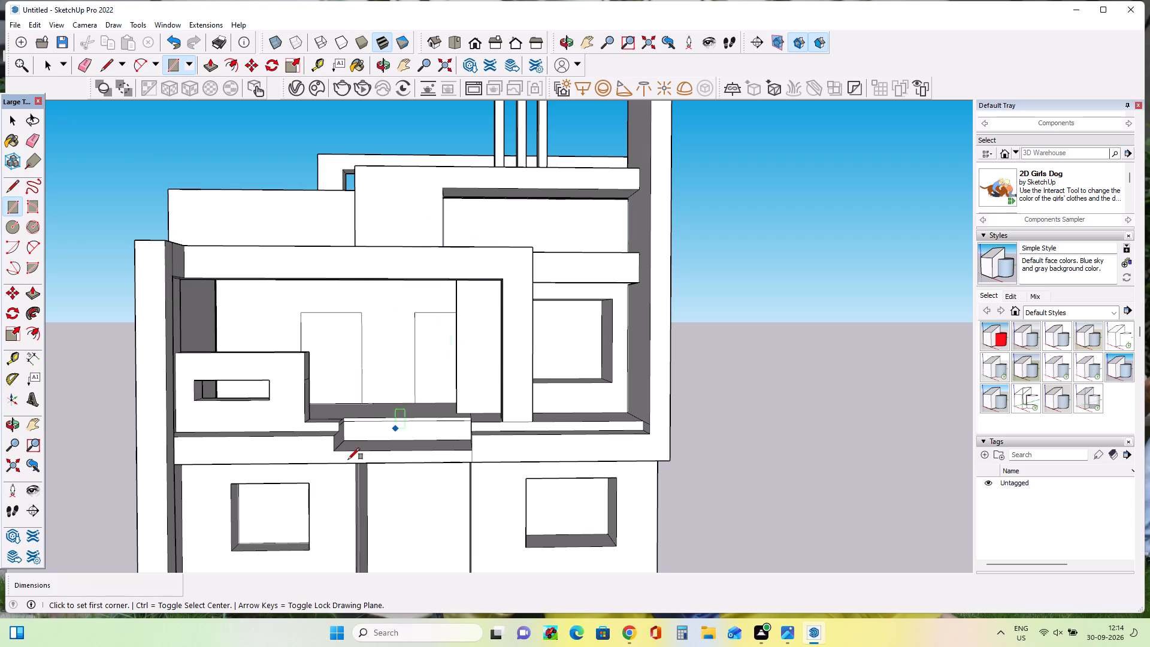
{"action": "middle_click_drag", "start_coordinate": [368, 389], "coordinate": [391, 469]}
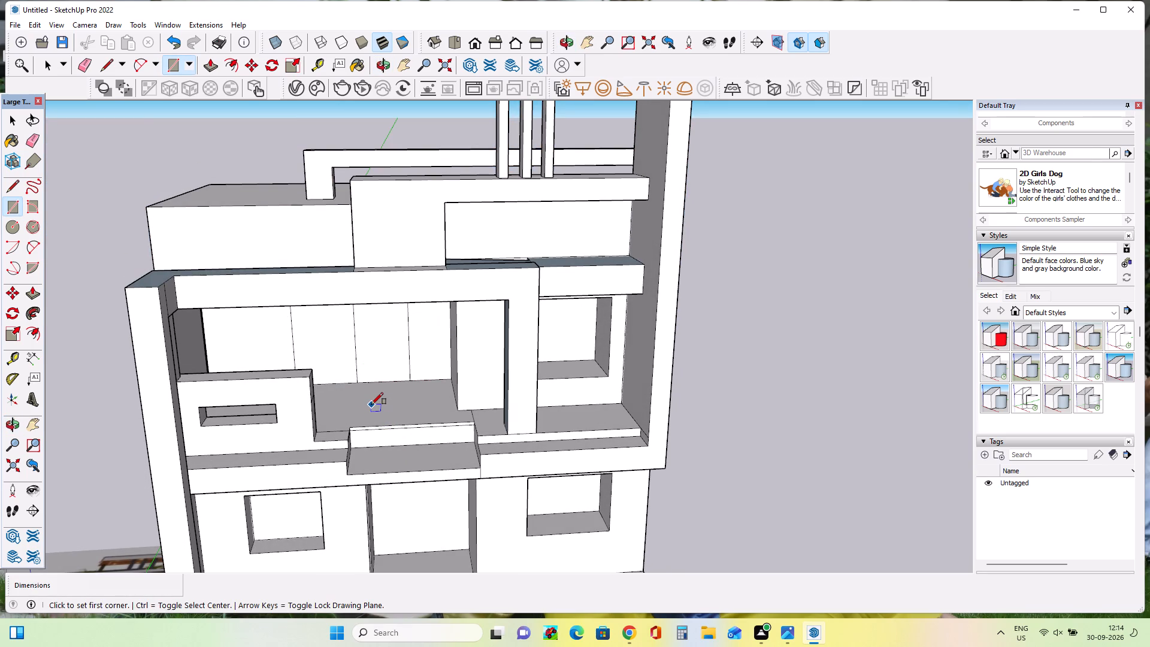
{"action": "left_click", "coordinate": [371, 404]}
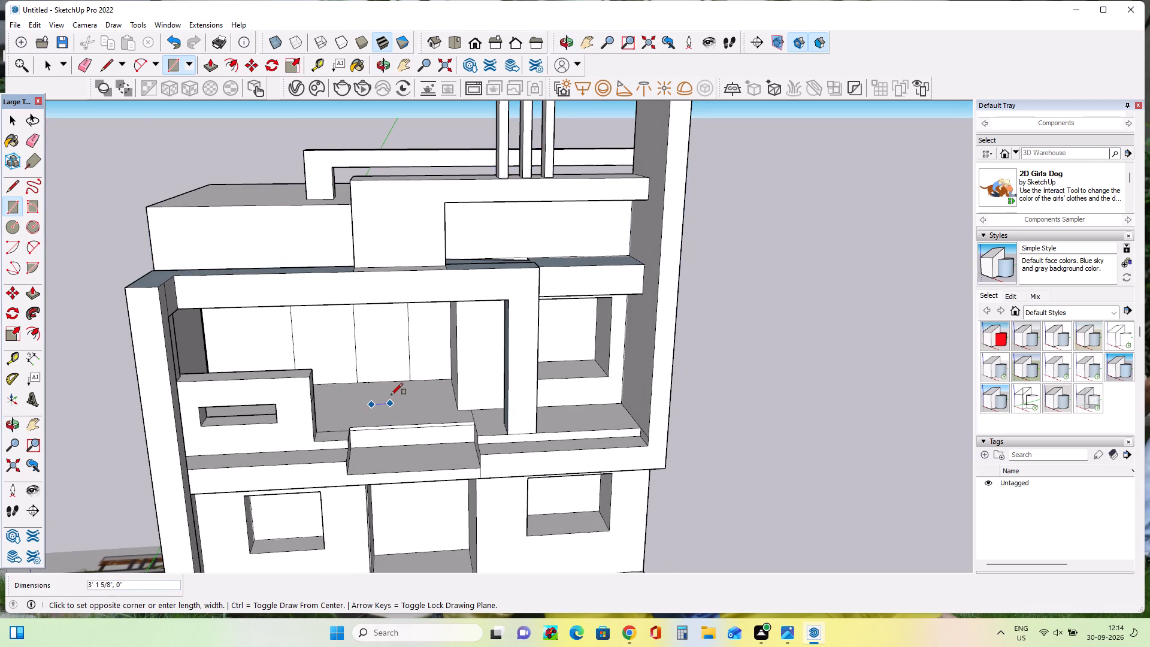
{"action": "scroll", "coordinate": [391, 400], "scroll_direction": "up", "scroll_amount": 8}
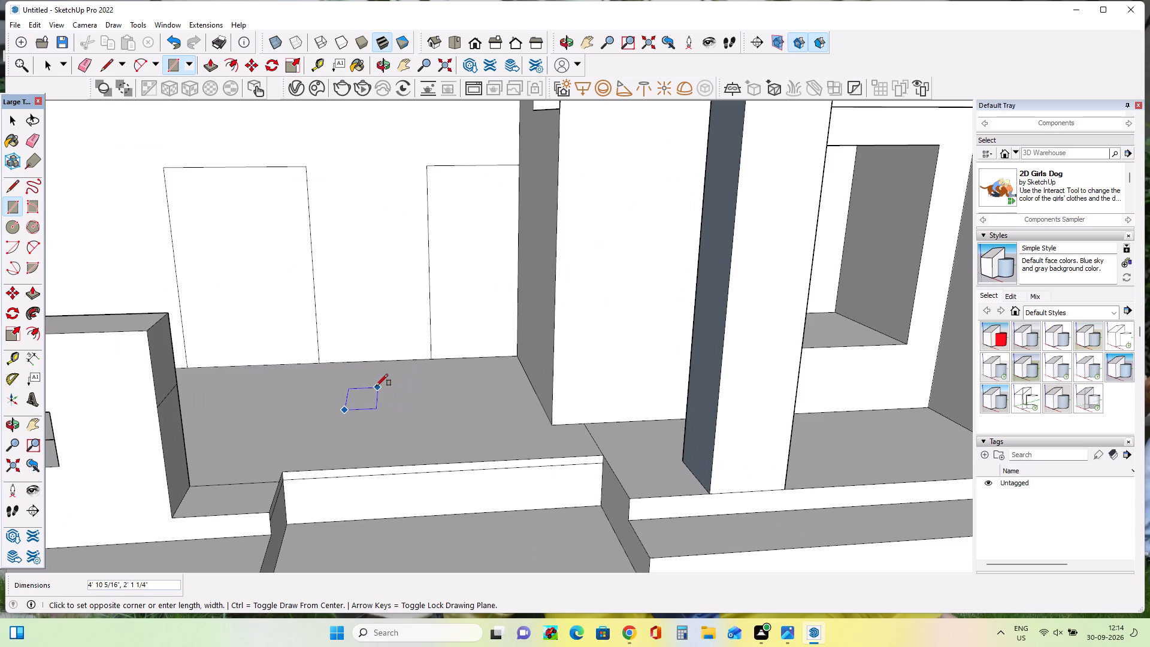
{"action": "double_click", "coordinate": [379, 384]}
Pull the small balcony floor rectangle up 25' 7 3/4" to form a column behind the front frame's beam.
{"action": "middle_click_drag", "start_coordinate": [390, 450], "coordinate": [432, 441]}
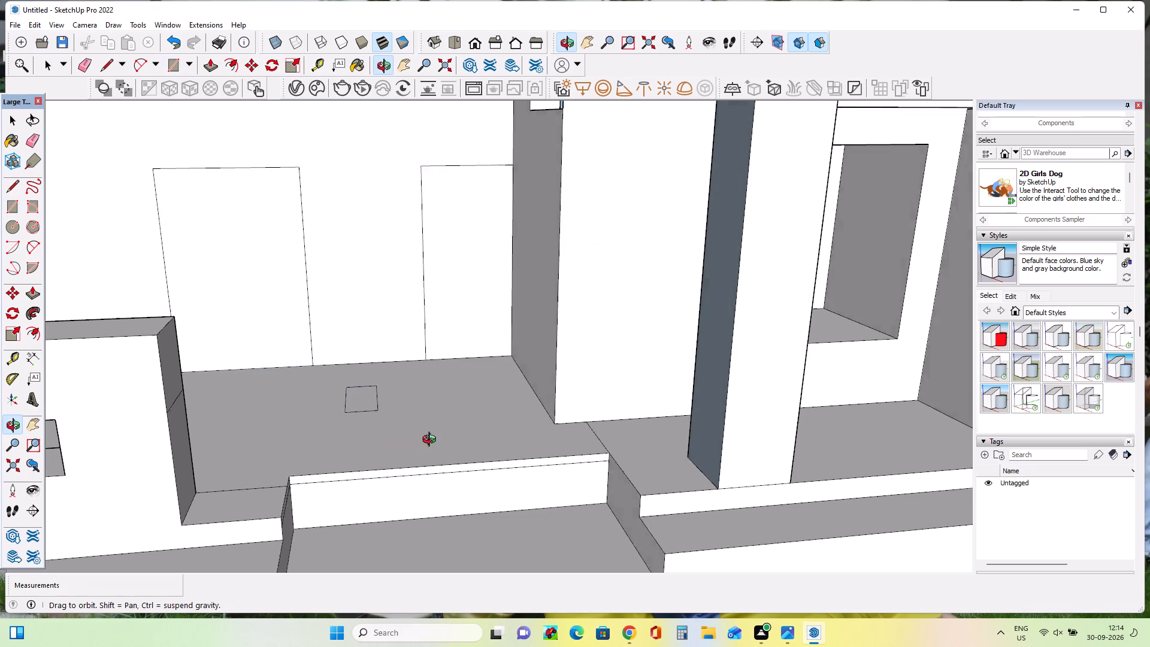
{"action": "middle_click_drag", "start_coordinate": [432, 441], "coordinate": [304, 492]}
{"action": "middle_click_drag", "start_coordinate": [304, 491], "coordinate": [345, 468]}
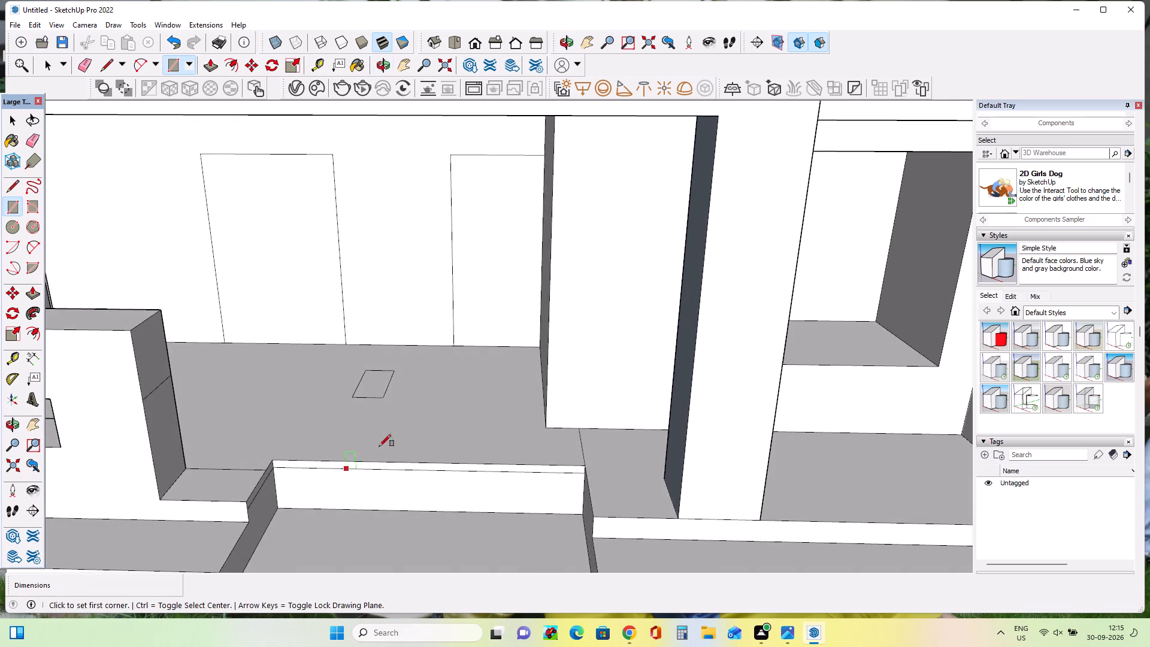
{"action": "scroll", "coordinate": [385, 445], "scroll_direction": "down", "scroll_amount": 5}
{"action": "left_click", "coordinate": [30, 295]}
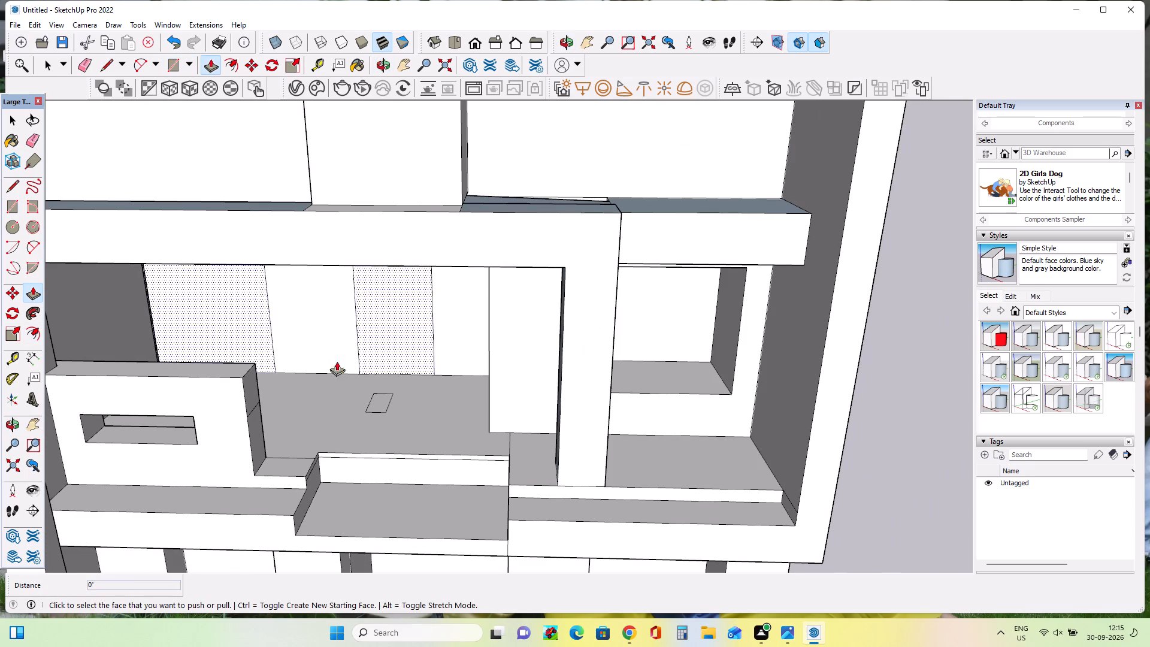
{"action": "left_click", "coordinate": [374, 403]}
{"action": "middle_click_drag", "start_coordinate": [367, 228], "coordinate": [417, 125]}
{"action": "left_click", "coordinate": [382, 195]}
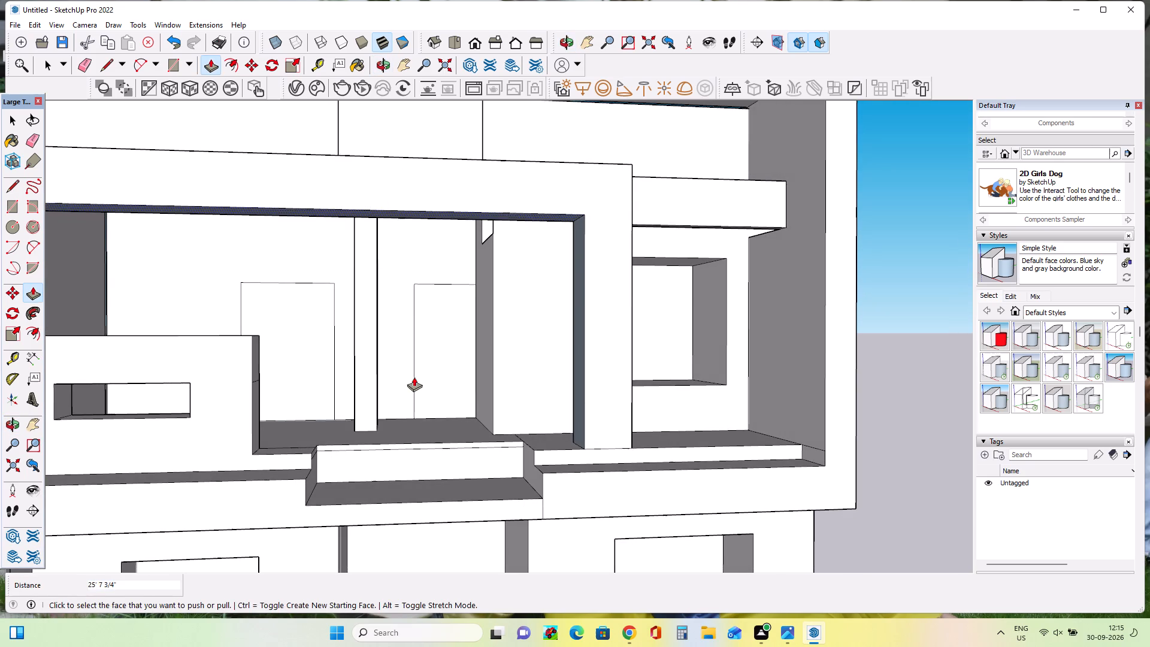
Push the two door outlines into the back wall, the first 8' 1 3/16" and the one at the corner 9' 8 7/16".
{"action": "middle_click_drag", "start_coordinate": [414, 377], "coordinate": [434, 406]}
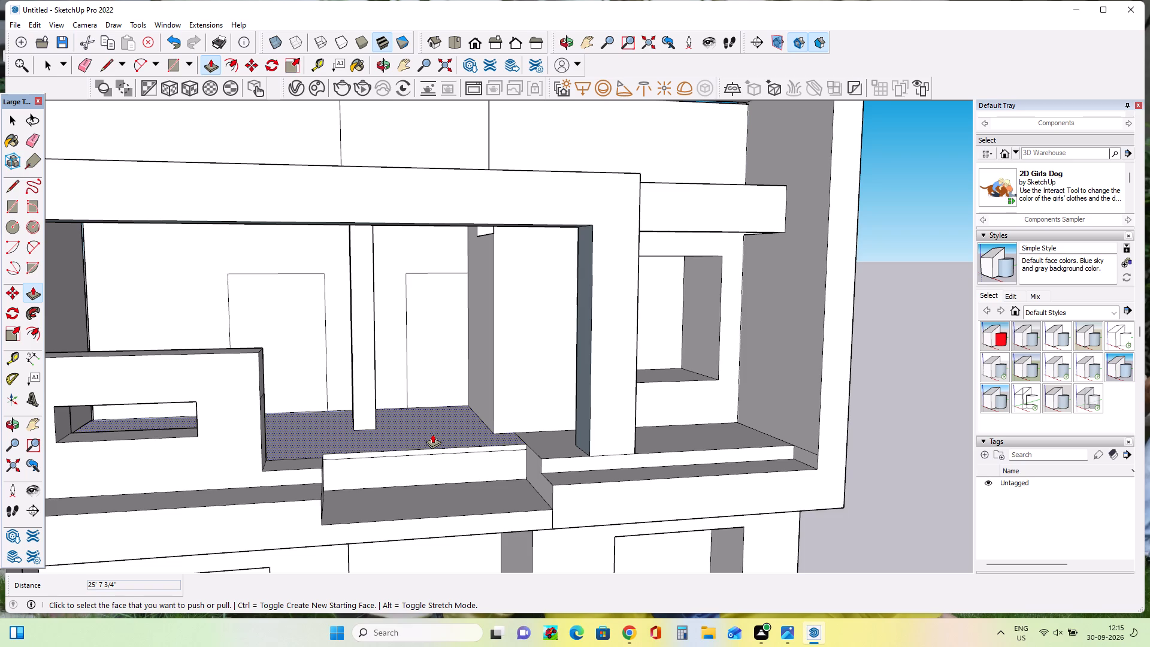
{"action": "left_click", "coordinate": [289, 314]}
{"action": "left_click", "coordinate": [285, 300]}
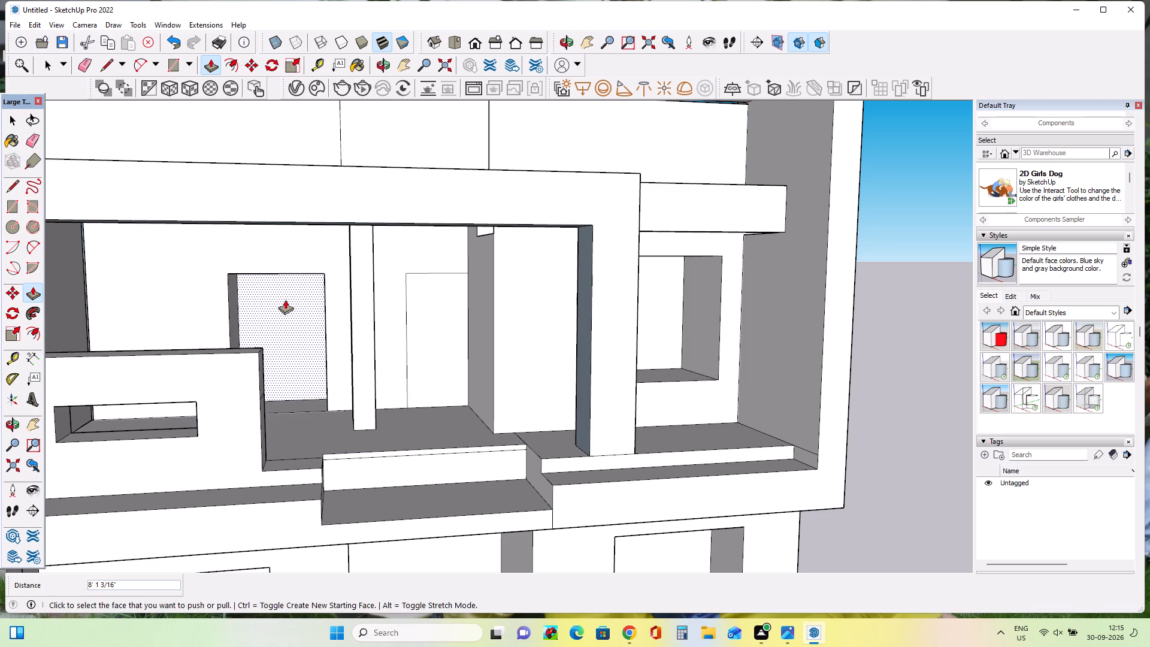
{"action": "left_click", "coordinate": [445, 324]}
{"action": "left_click", "coordinate": [432, 322]}
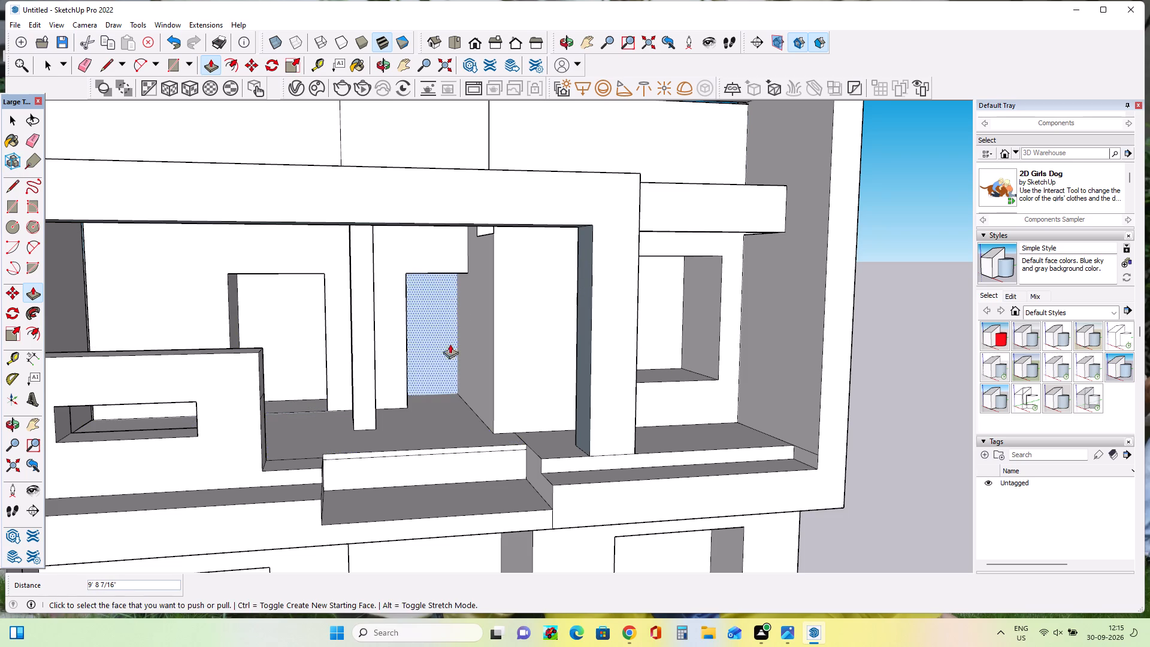
{"action": "middle_click_drag", "start_coordinate": [473, 353], "coordinate": [440, 399]}
{"action": "scroll", "coordinate": [440, 399], "scroll_direction": "down", "scroll_amount": 1}
{"action": "middle_click_drag", "start_coordinate": [362, 400], "coordinate": [374, 405]}
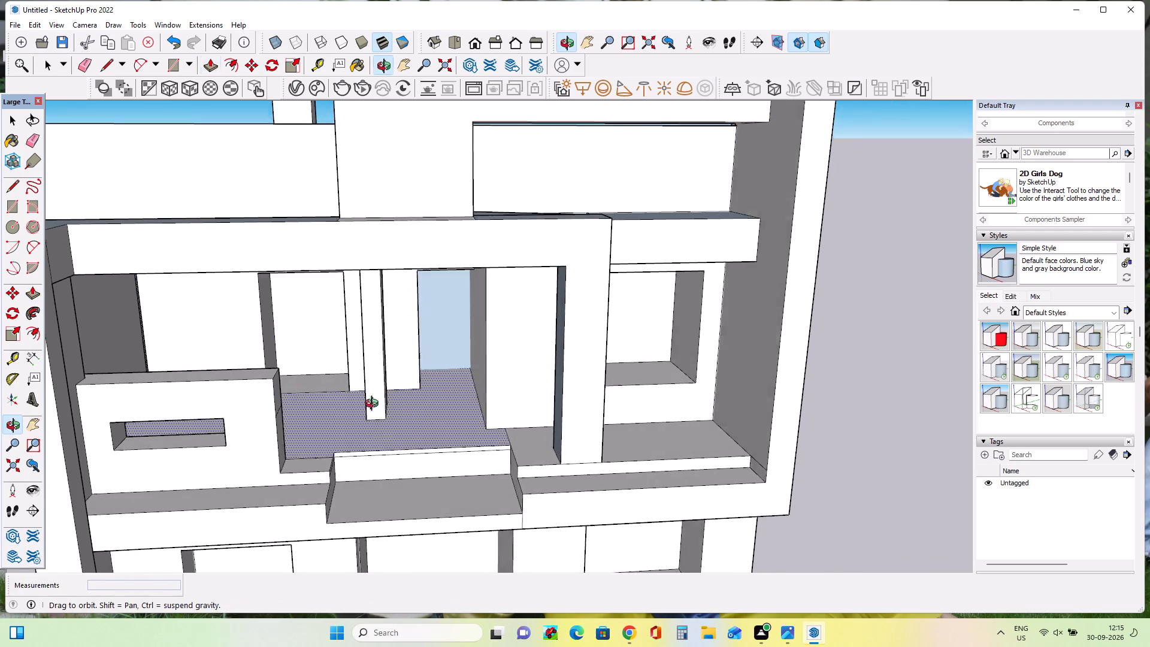
{"action": "middle_click_drag", "start_coordinate": [374, 405], "coordinate": [388, 409]}
{"action": "scroll", "coordinate": [656, 383], "scroll_direction": "down", "scroll_amount": 5}
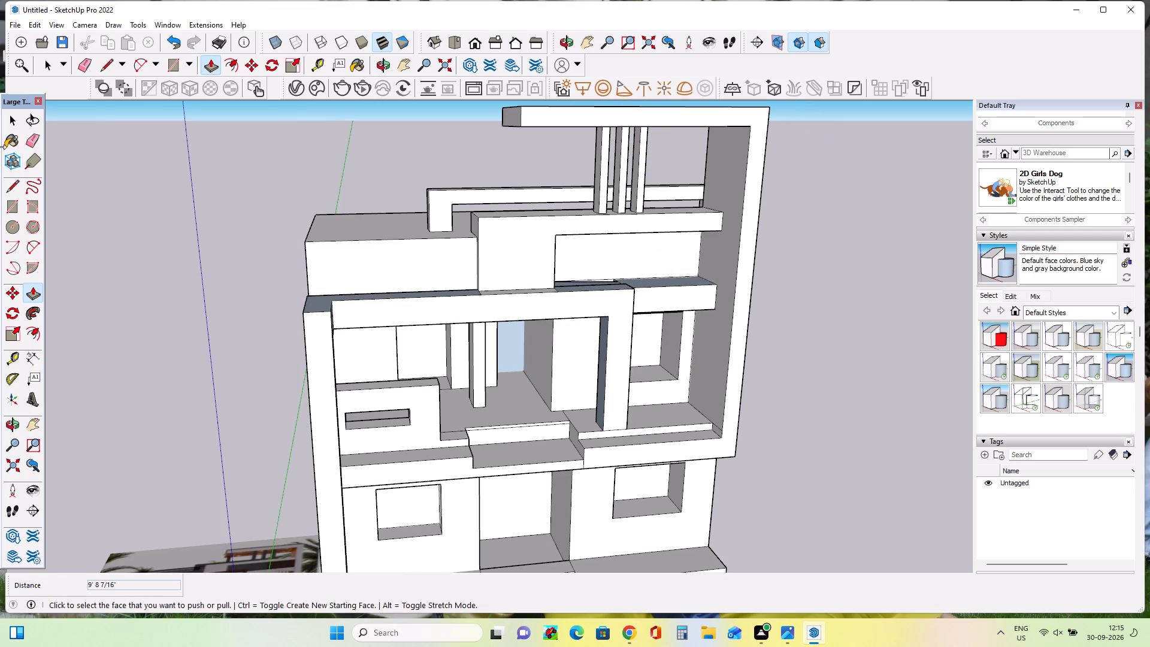
{"action": "left_click", "coordinate": [8, 122]}
{"action": "left_click", "coordinate": [99, 152]}
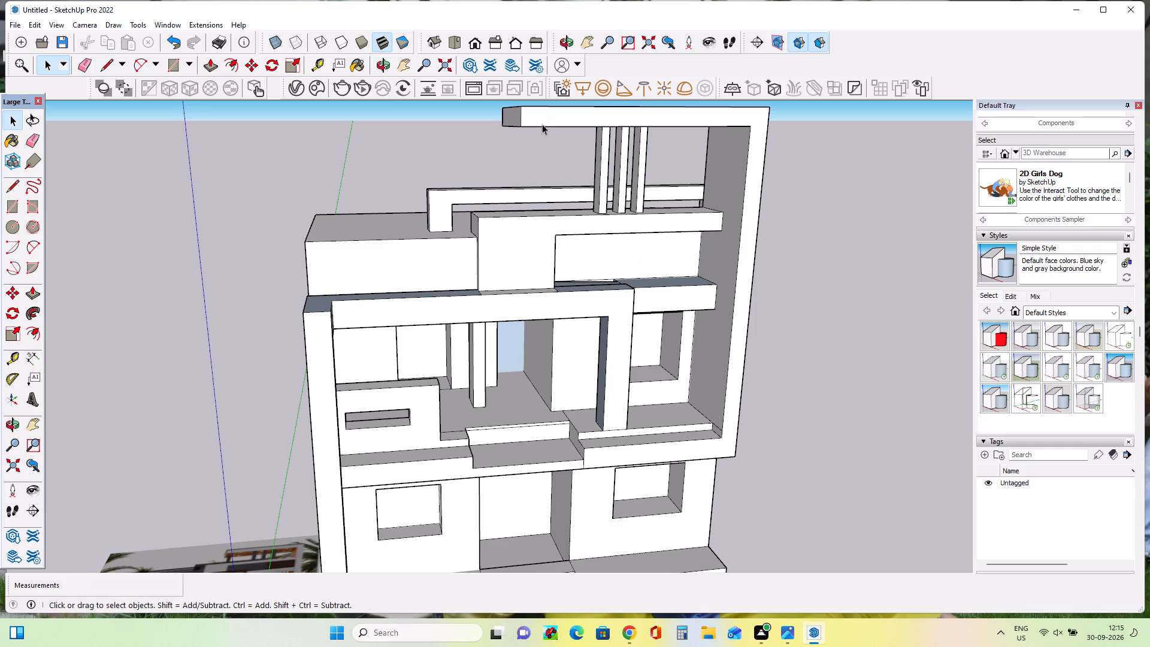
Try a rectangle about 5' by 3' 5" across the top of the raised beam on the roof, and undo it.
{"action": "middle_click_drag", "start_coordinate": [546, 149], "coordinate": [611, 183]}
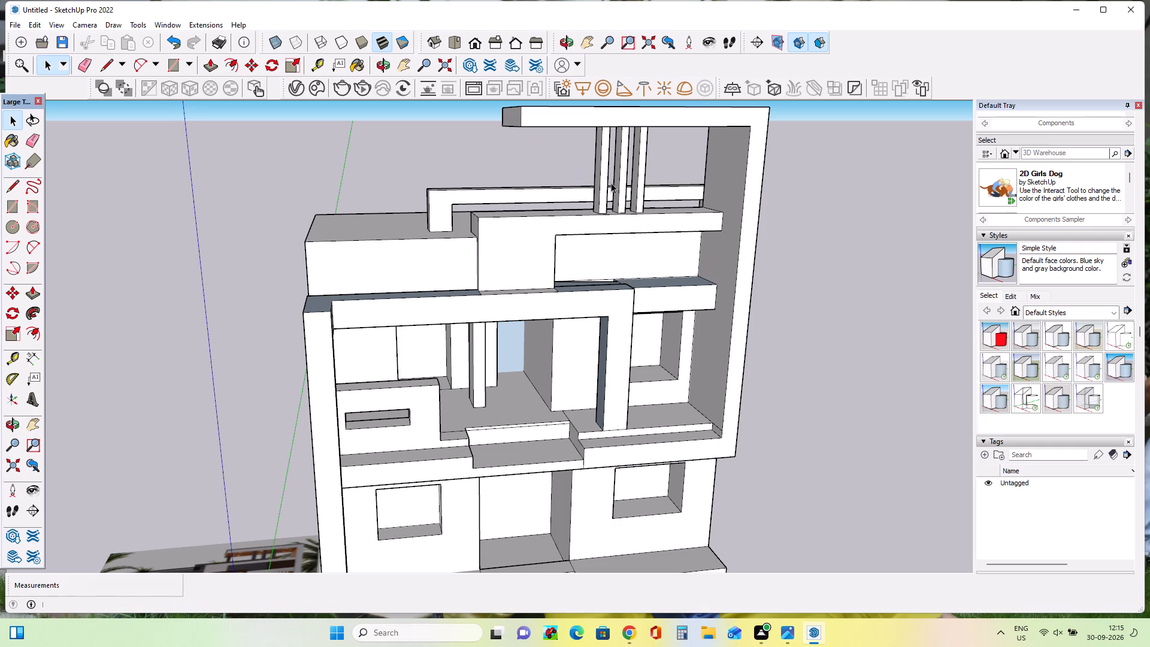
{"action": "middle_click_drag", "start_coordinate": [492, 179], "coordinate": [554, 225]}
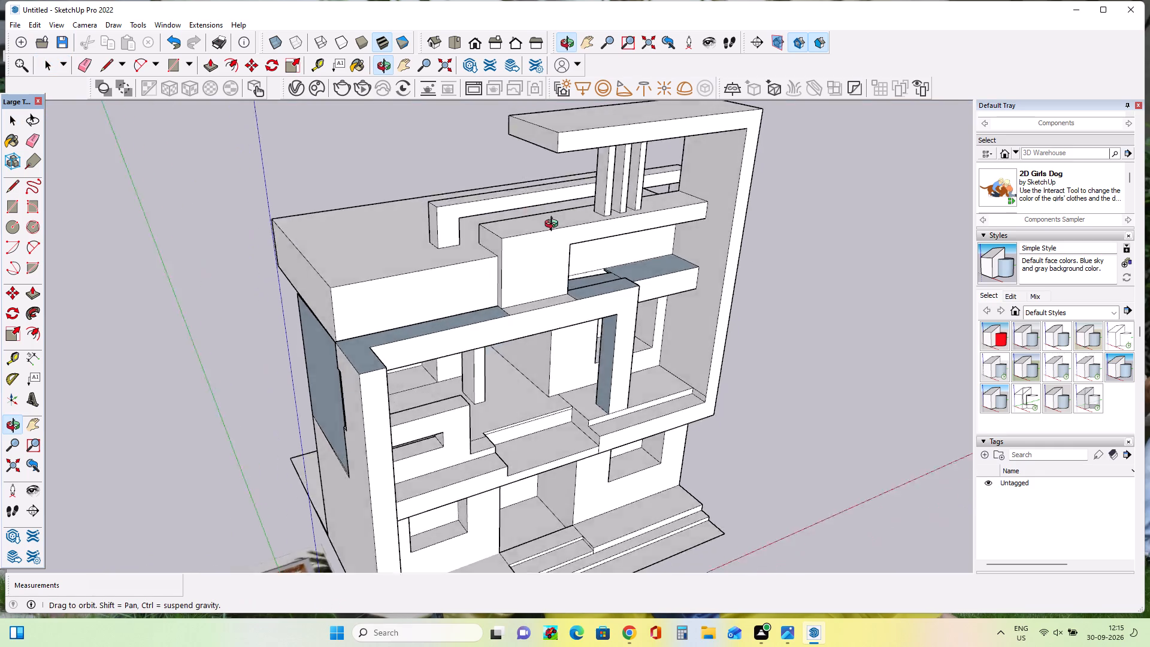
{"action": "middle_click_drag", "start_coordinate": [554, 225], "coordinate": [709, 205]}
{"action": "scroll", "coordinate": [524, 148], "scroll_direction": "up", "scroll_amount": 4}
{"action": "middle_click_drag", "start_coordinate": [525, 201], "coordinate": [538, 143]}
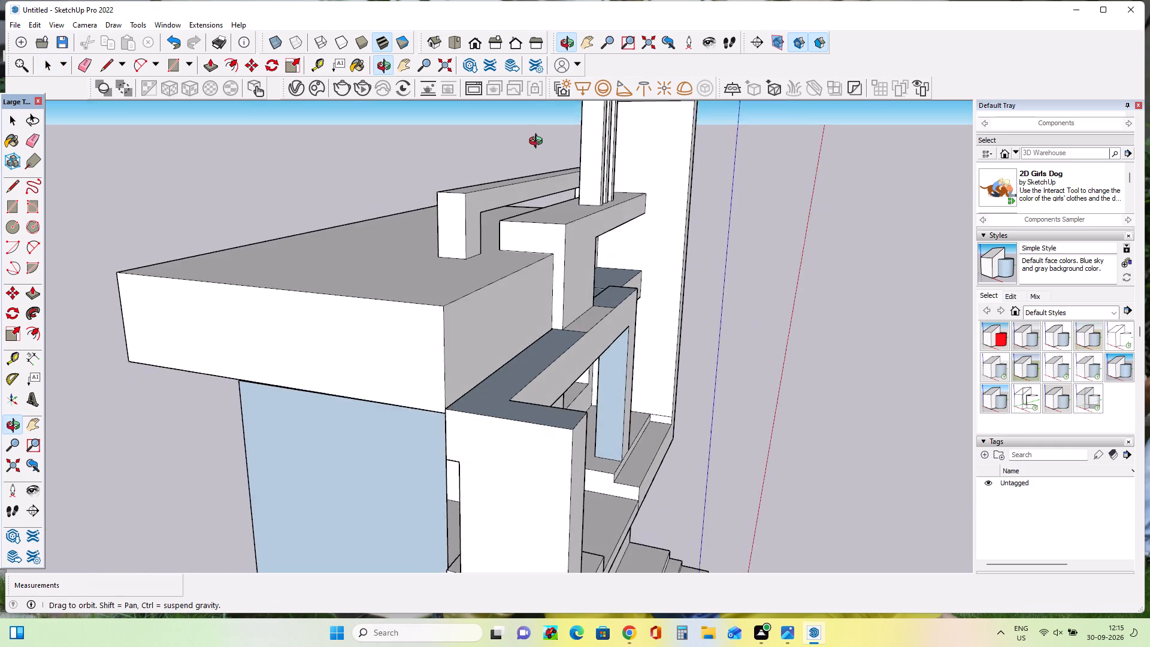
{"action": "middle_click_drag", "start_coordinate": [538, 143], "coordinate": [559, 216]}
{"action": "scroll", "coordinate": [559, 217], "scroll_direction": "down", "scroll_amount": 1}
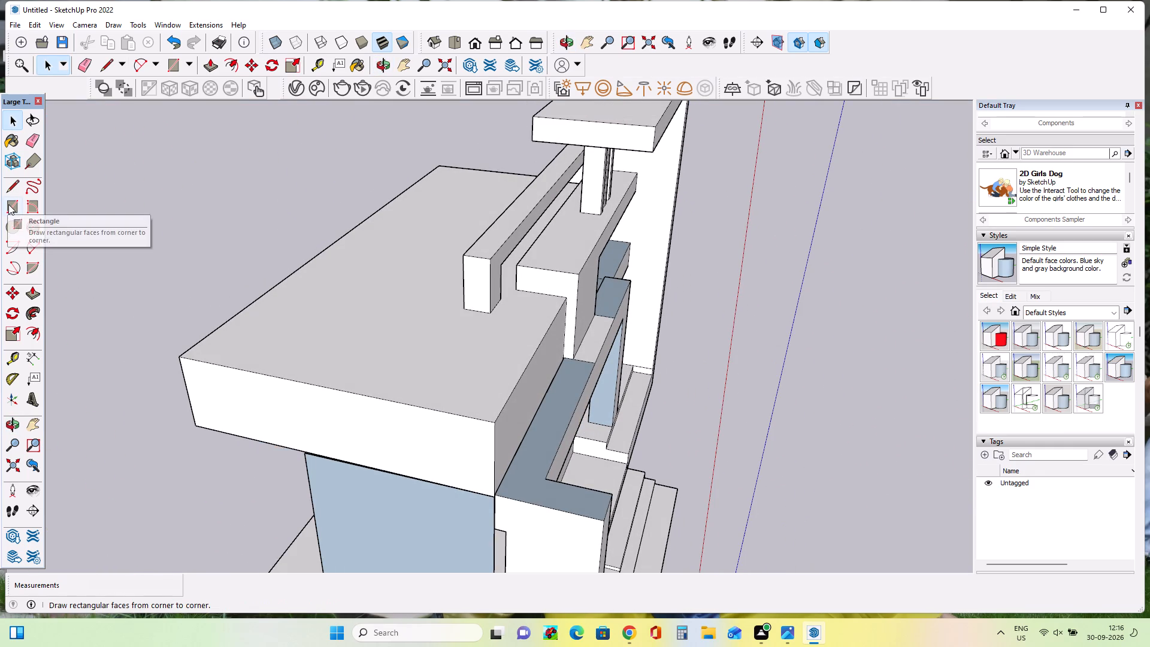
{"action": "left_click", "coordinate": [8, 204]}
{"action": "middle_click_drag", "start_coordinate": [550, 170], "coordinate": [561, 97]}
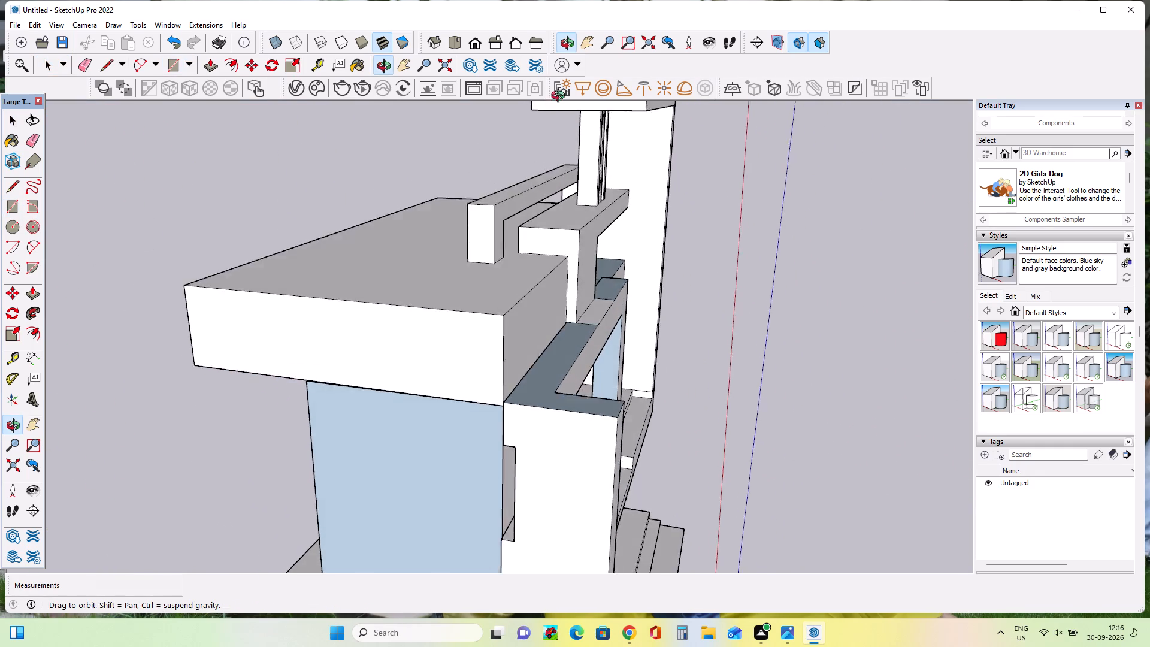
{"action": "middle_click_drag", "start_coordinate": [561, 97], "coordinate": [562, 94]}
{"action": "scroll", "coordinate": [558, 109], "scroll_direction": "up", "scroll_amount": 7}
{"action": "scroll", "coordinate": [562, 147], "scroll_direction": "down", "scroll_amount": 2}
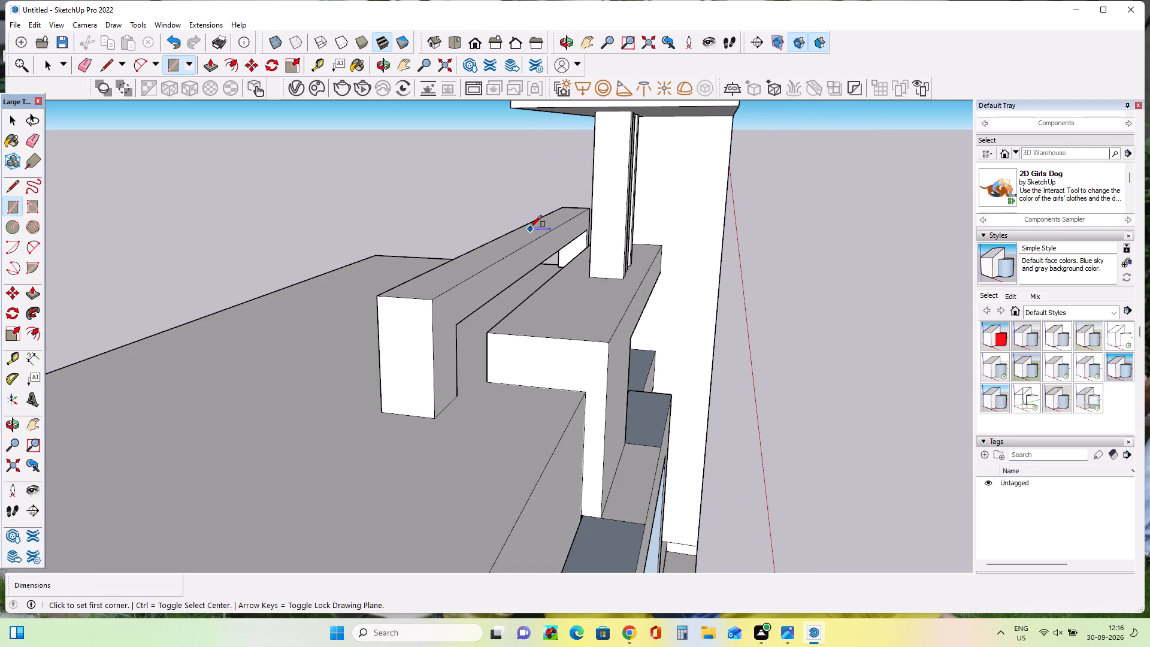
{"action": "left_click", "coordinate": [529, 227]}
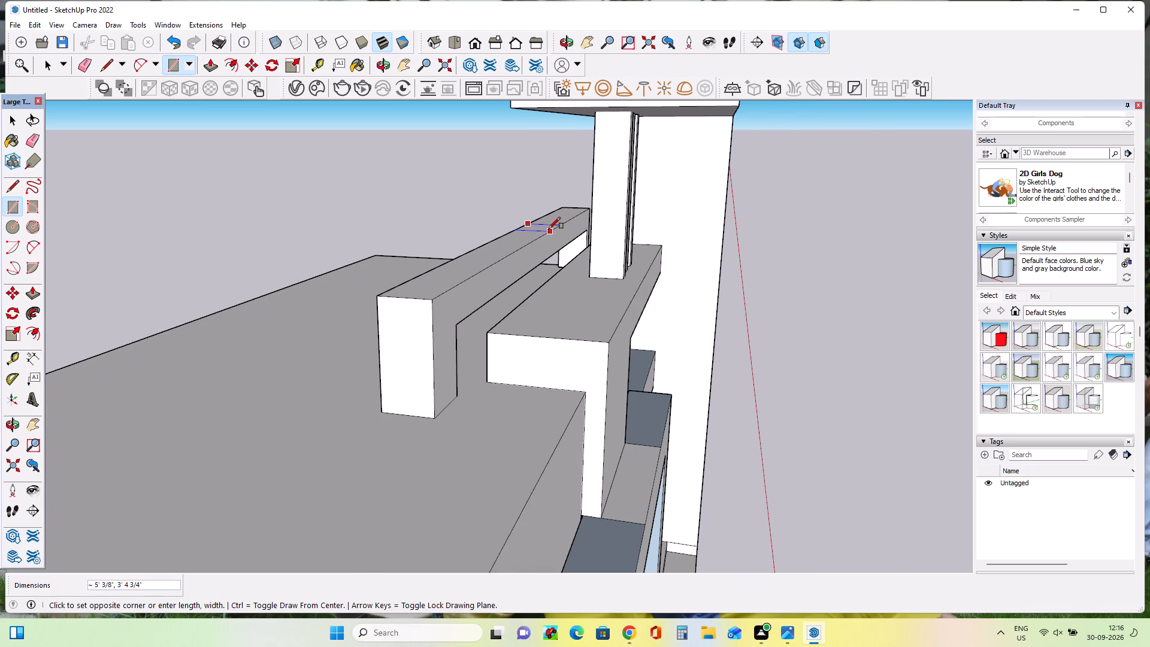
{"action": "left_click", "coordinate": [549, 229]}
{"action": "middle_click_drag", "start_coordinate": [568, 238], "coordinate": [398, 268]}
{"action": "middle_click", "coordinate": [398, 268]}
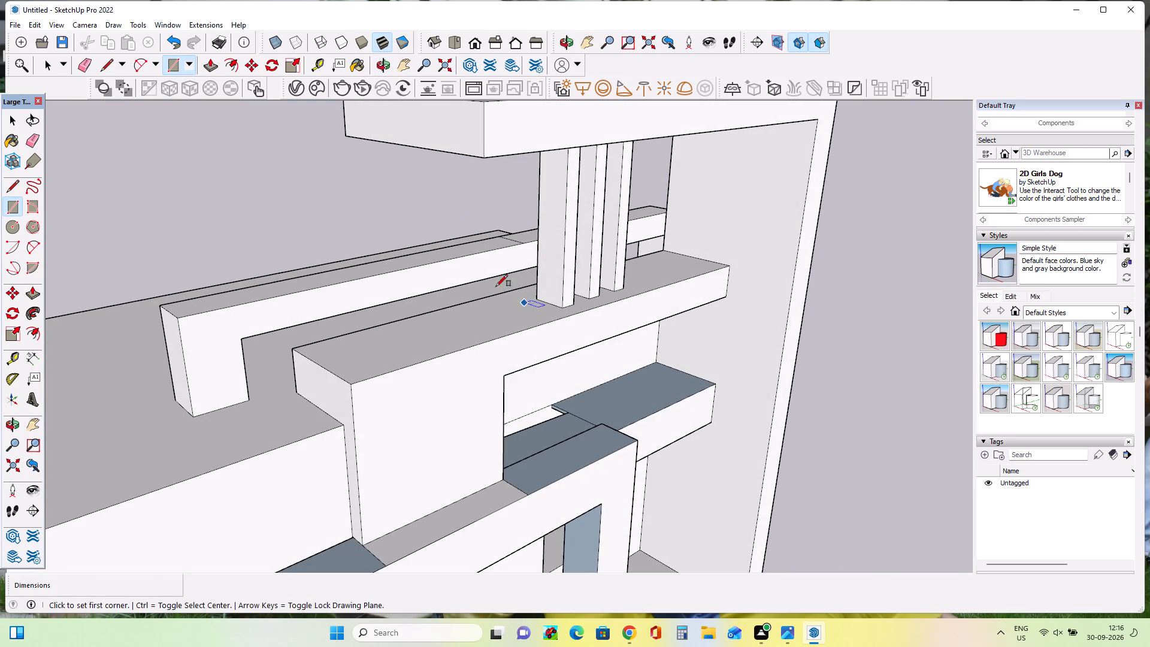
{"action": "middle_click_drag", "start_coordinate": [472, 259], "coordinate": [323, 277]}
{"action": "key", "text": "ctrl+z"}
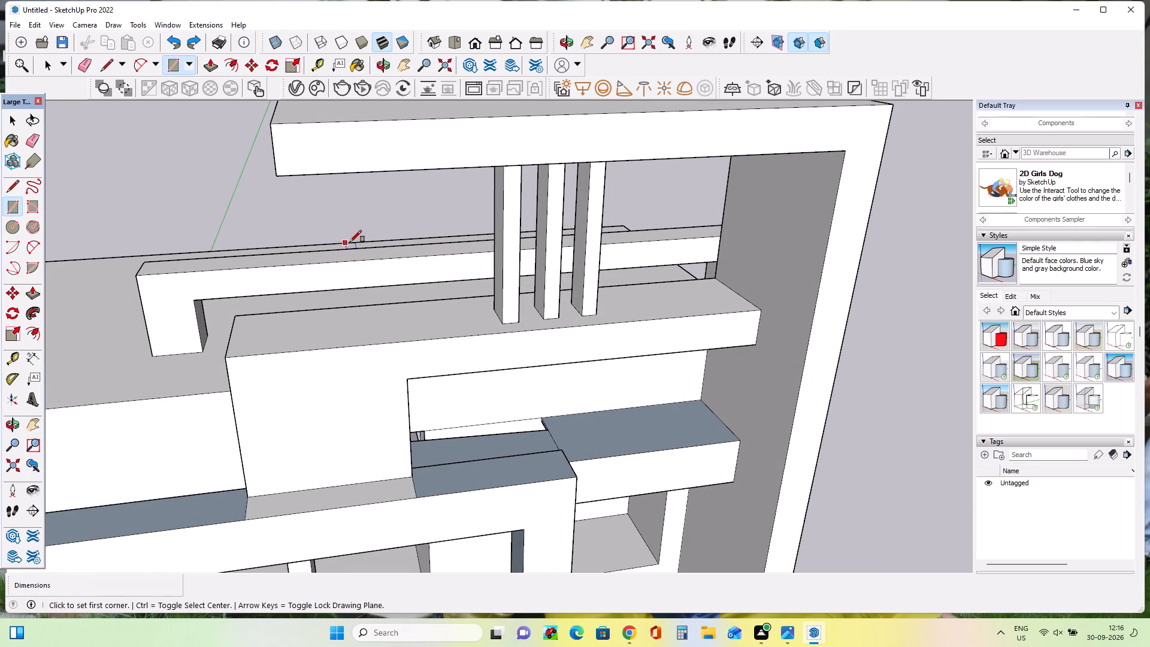
Draw a rectangle about 2' 1" by 3' 5" across the raised roof beam's top and pull it up 9' 6 9/16" into a post.
{"action": "left_click", "coordinate": [325, 252]}
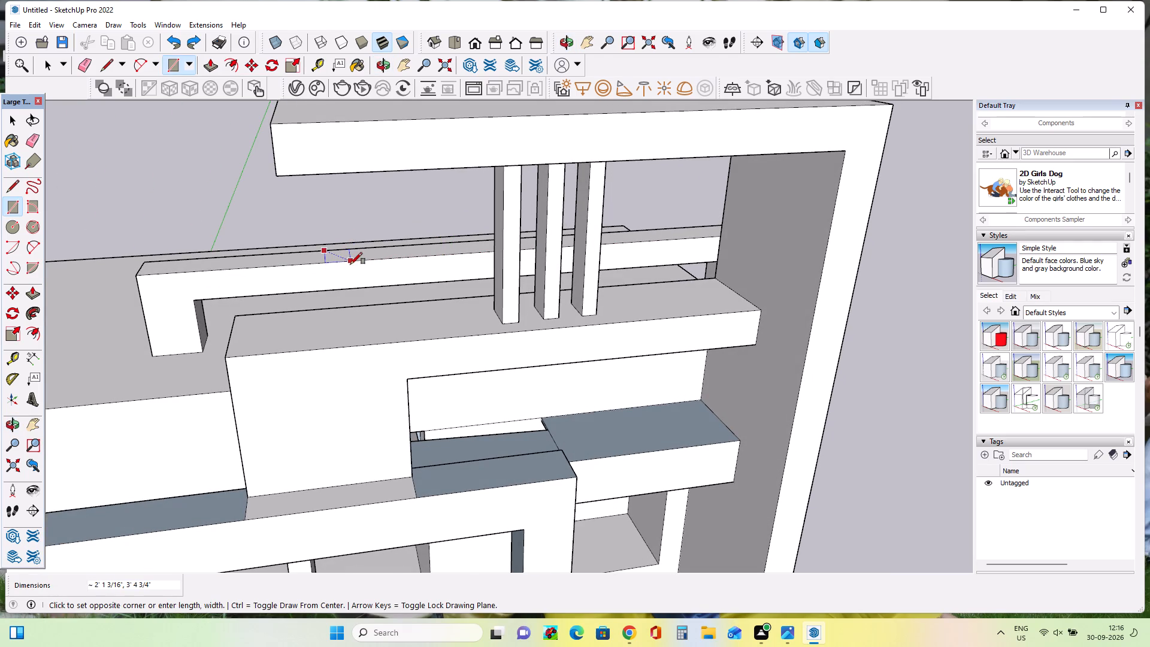
{"action": "left_click", "coordinate": [350, 264]}
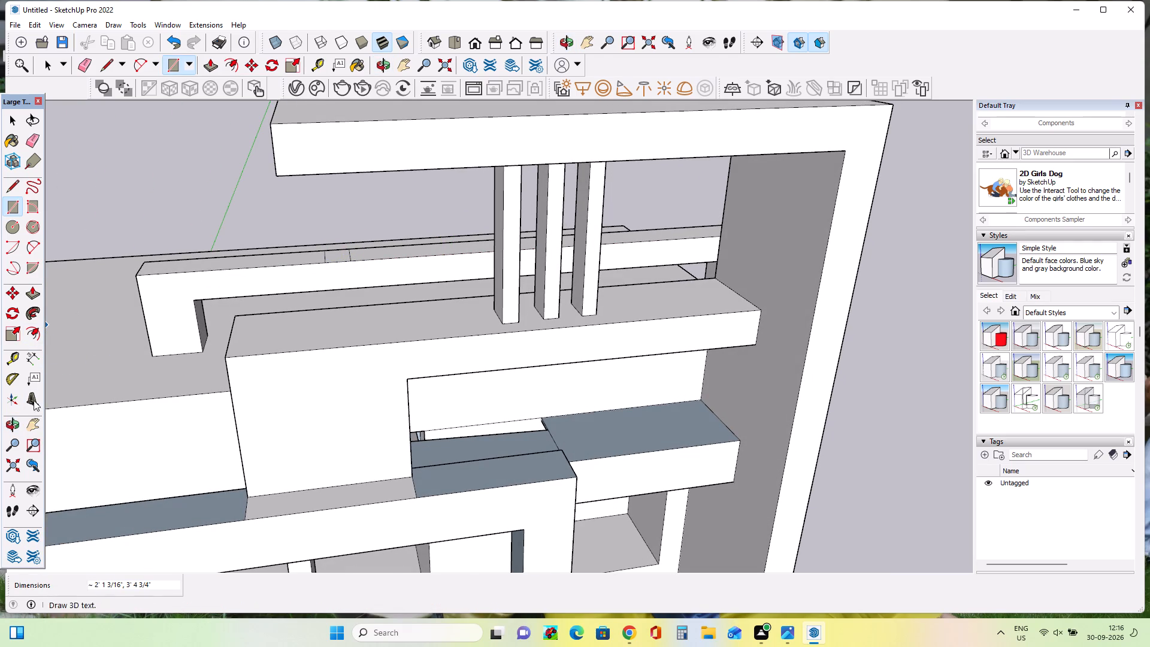
{"action": "double_click", "coordinate": [32, 292]}
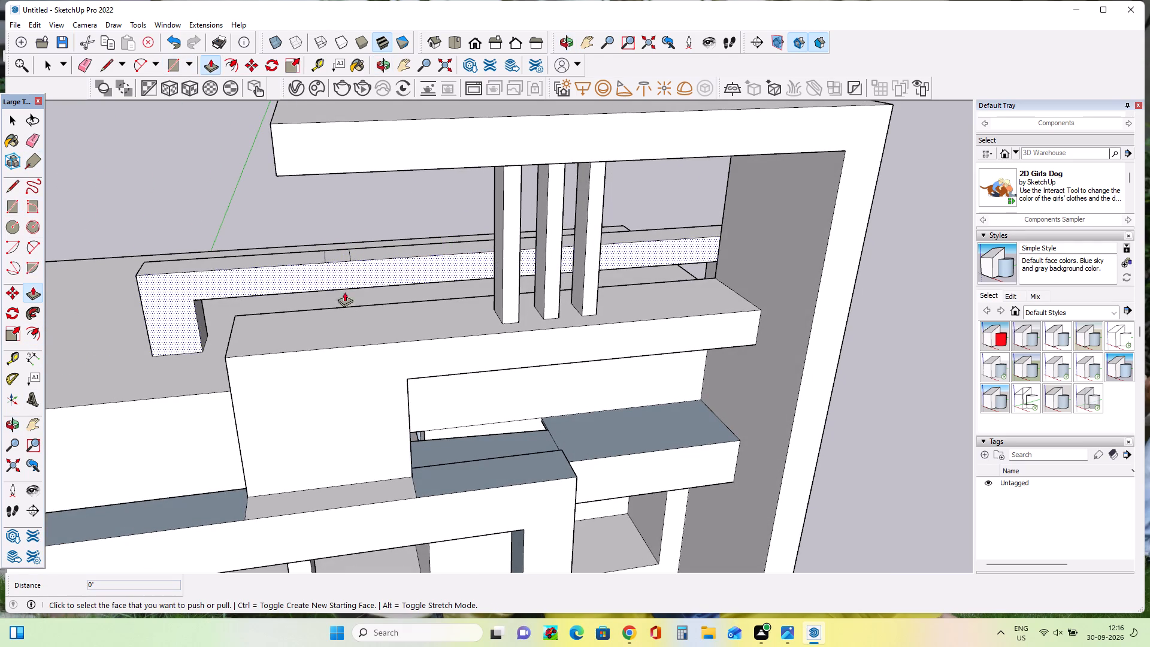
{"action": "left_click", "coordinate": [335, 252]}
{"action": "left_click", "coordinate": [319, 140]}
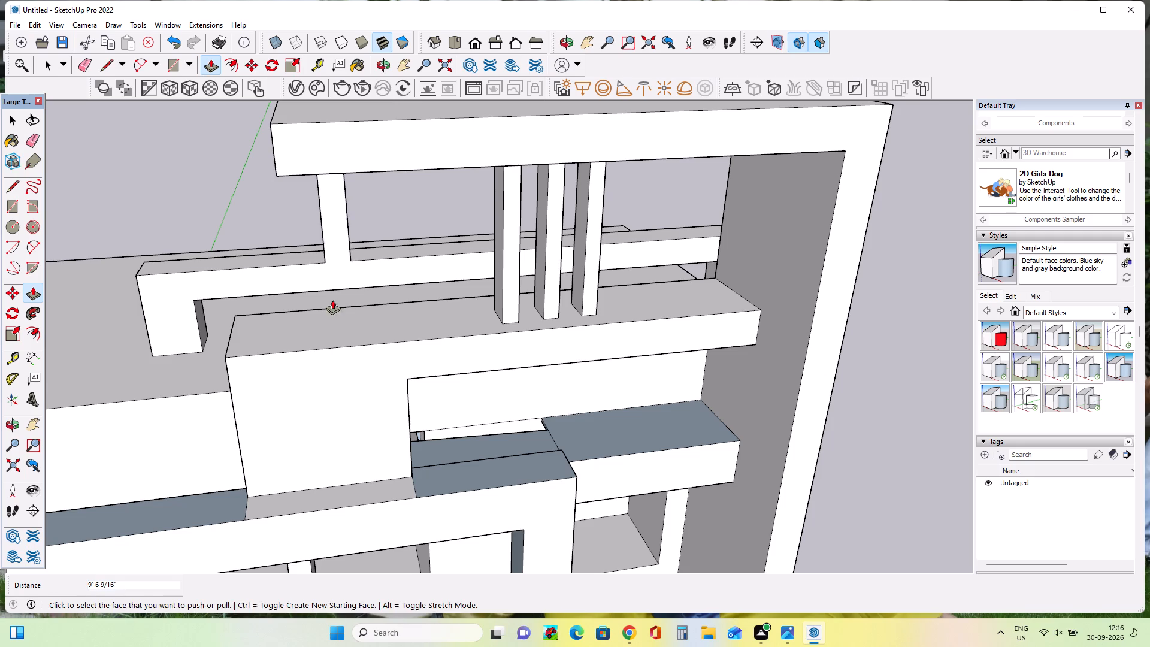
Raise the top face of the new post on the roof beam by a further 4' 3/8".
{"action": "middle_click_drag", "start_coordinate": [341, 319], "coordinate": [617, 304]}
{"action": "middle_click_drag", "start_coordinate": [403, 187], "coordinate": [546, 254]}
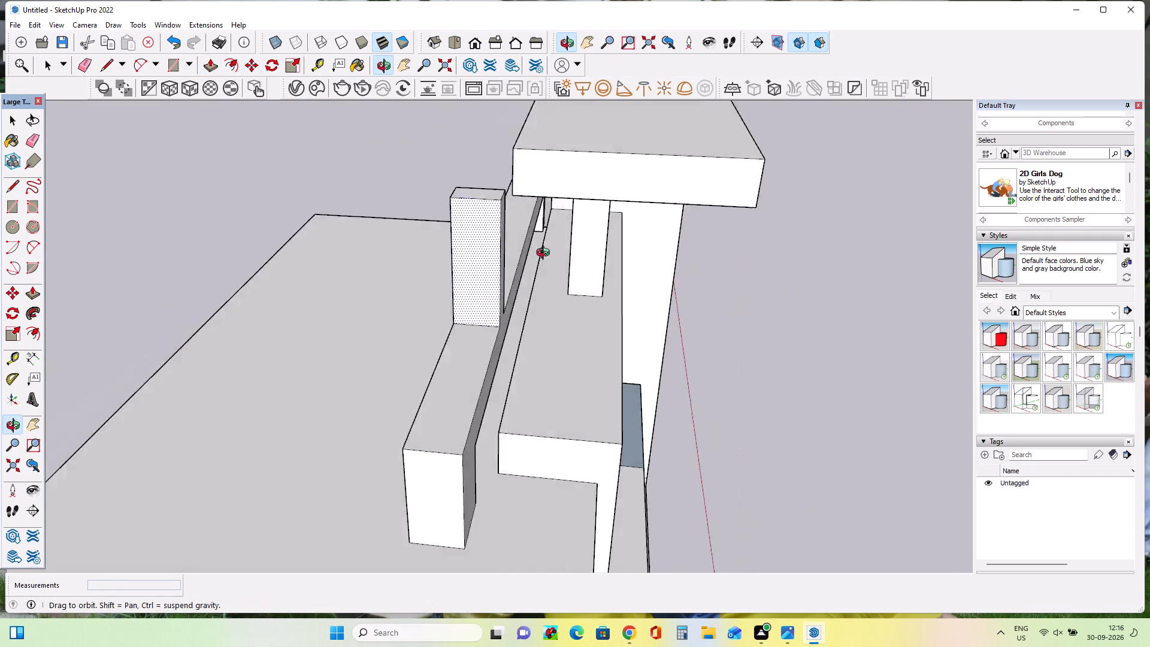
{"action": "middle_click_drag", "start_coordinate": [546, 254], "coordinate": [632, 269]}
{"action": "left_click", "coordinate": [588, 218]}
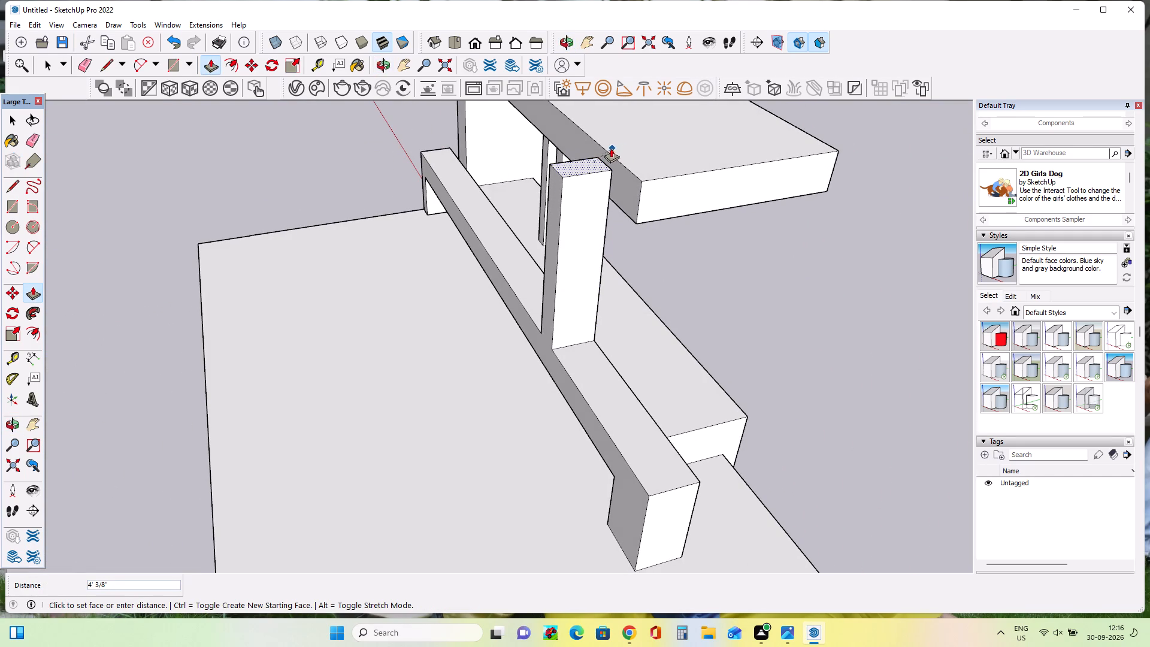
{"action": "left_click", "coordinate": [628, 154]}
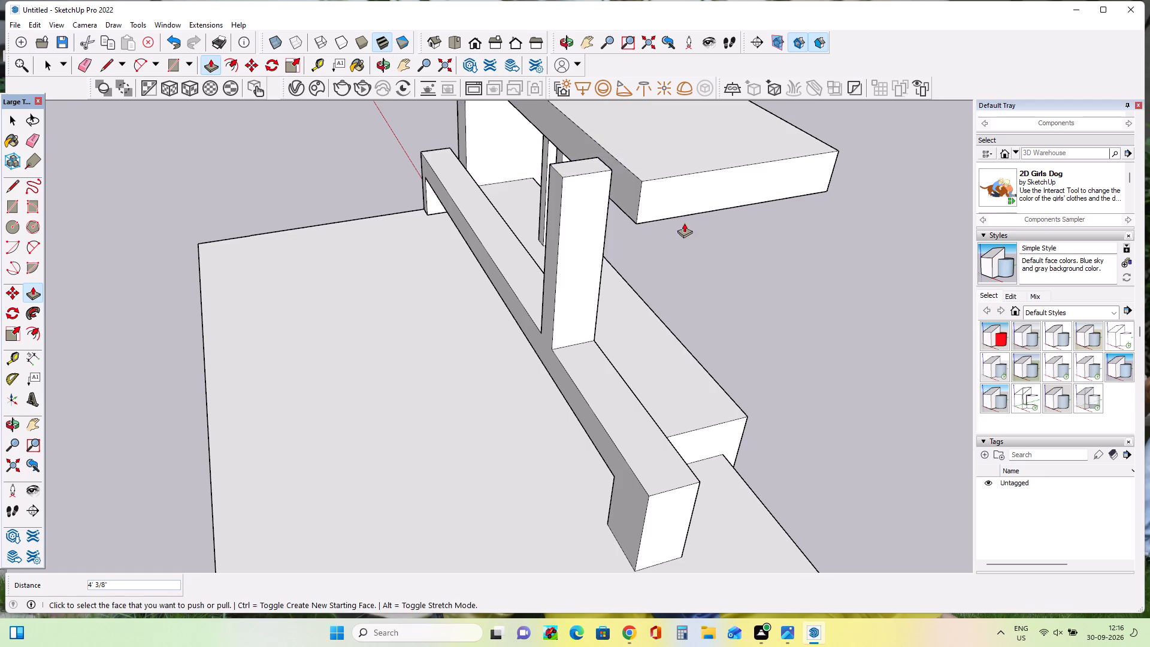
Push/pull the top face of the post on the roof beam to adjust its height slightly.
{"action": "middle_click_drag", "start_coordinate": [684, 223], "coordinate": [519, 277]}
{"action": "left_click", "coordinate": [419, 251]}
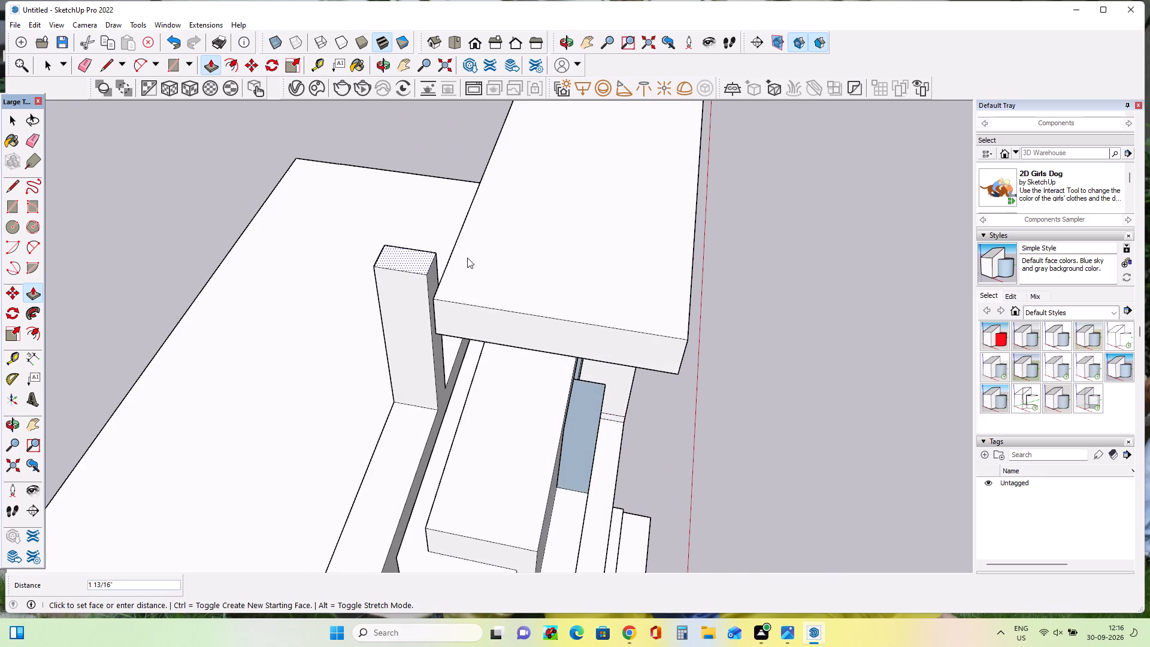
{"action": "left_click", "coordinate": [421, 269]}
Pull the shared side face of the roof beam and its post 5 1/4" outward toward the high roof slab.
{"action": "middle_click_drag", "start_coordinate": [475, 338], "coordinate": [450, 318]}
{"action": "left_click", "coordinate": [423, 323]}
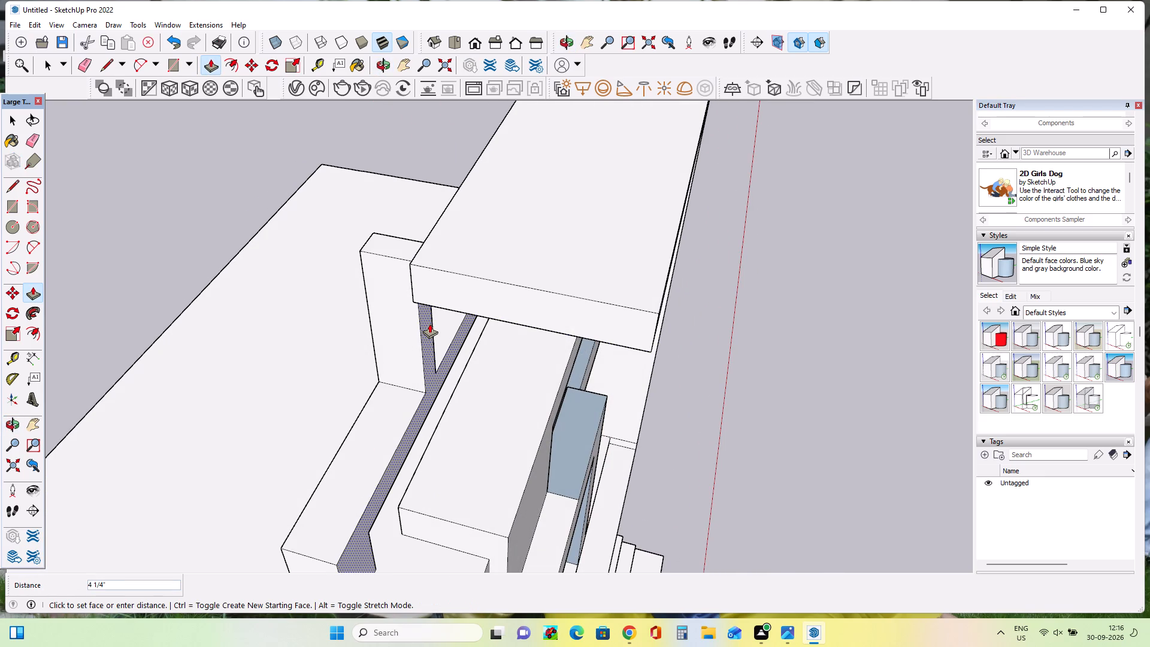
{"action": "left_click", "coordinate": [429, 323]}
Extend the high roof slab's long side face 11 1/2" toward the post on the roof beam.
{"action": "middle_click_drag", "start_coordinate": [374, 315], "coordinate": [505, 332]}
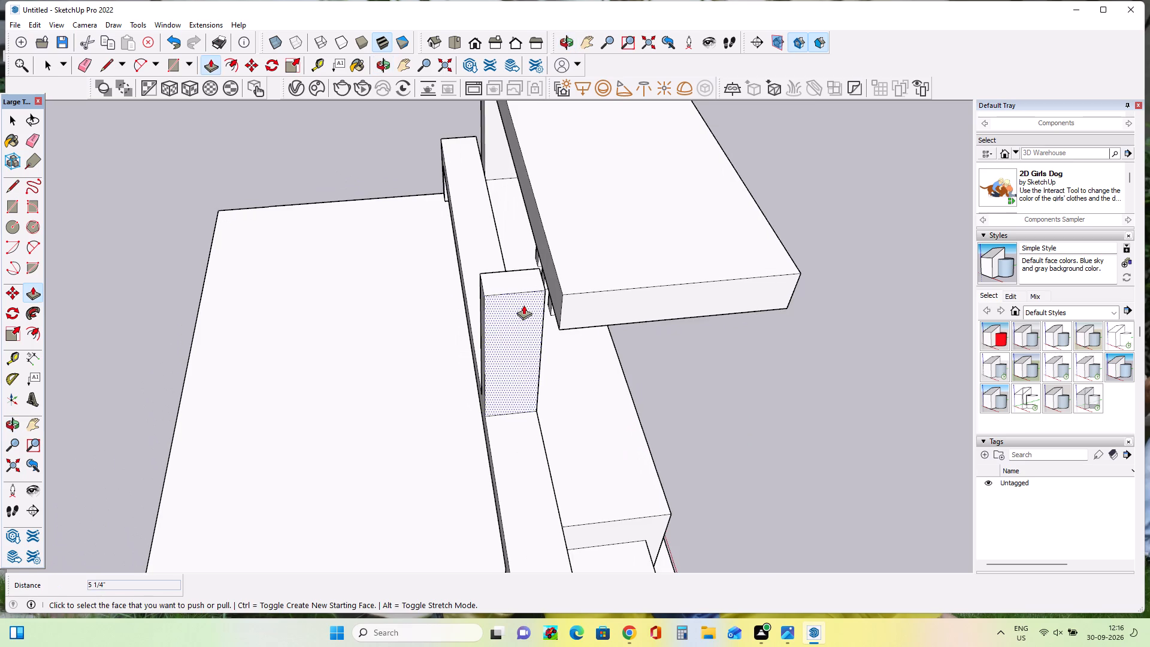
{"action": "scroll", "coordinate": [540, 282], "scroll_direction": "up", "scroll_amount": 8}
{"action": "left_click", "coordinate": [568, 274]}
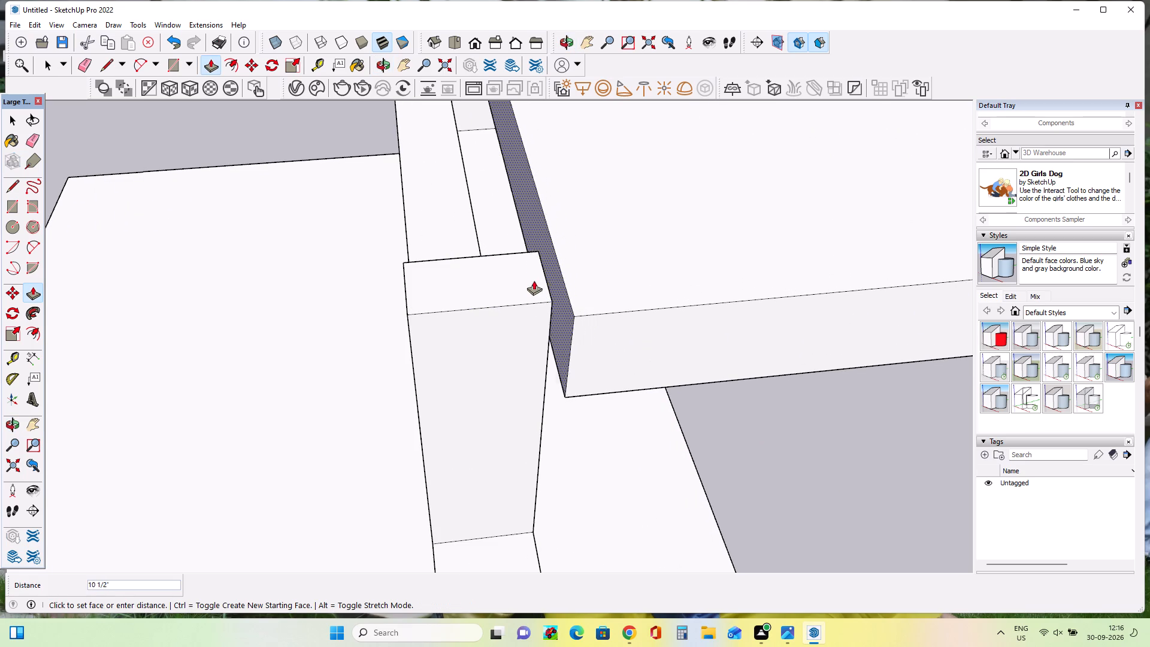
{"action": "double_click", "coordinate": [534, 280]}
{"action": "middle_click_drag", "start_coordinate": [597, 321], "coordinate": [254, 231]}
{"action": "scroll", "coordinate": [305, 280], "scroll_direction": "down", "scroll_amount": 2}
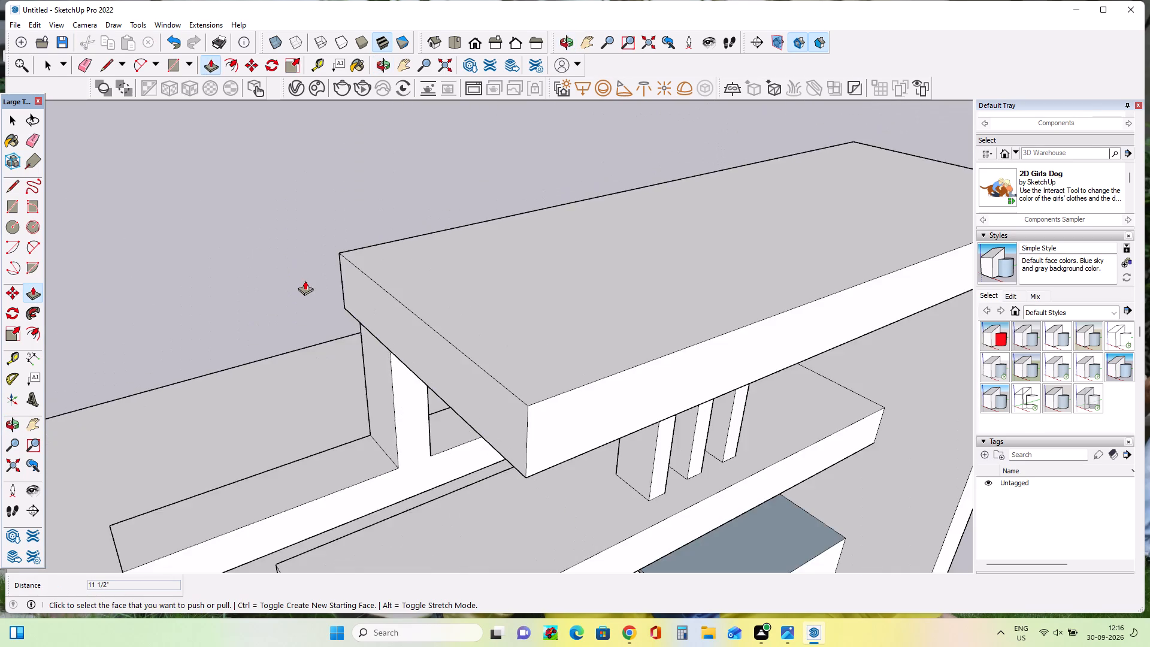
{"action": "scroll", "coordinate": [305, 280], "scroll_direction": "down", "scroll_amount": 9}
{"action": "middle_click_drag", "start_coordinate": [402, 357], "coordinate": [338, 305]}
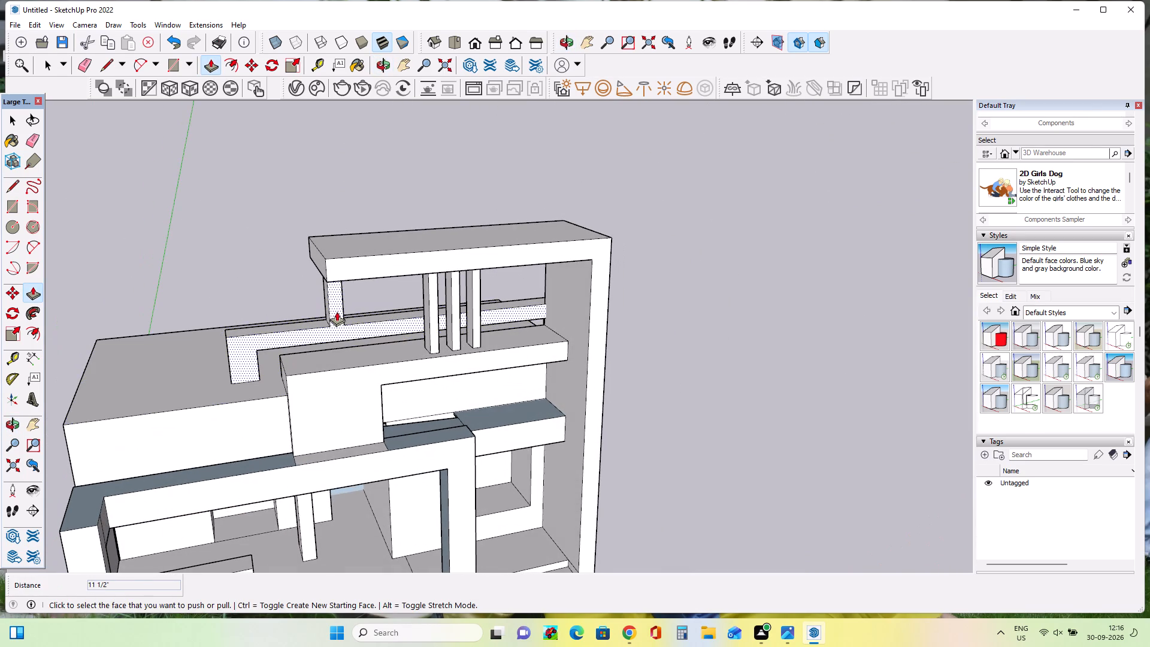
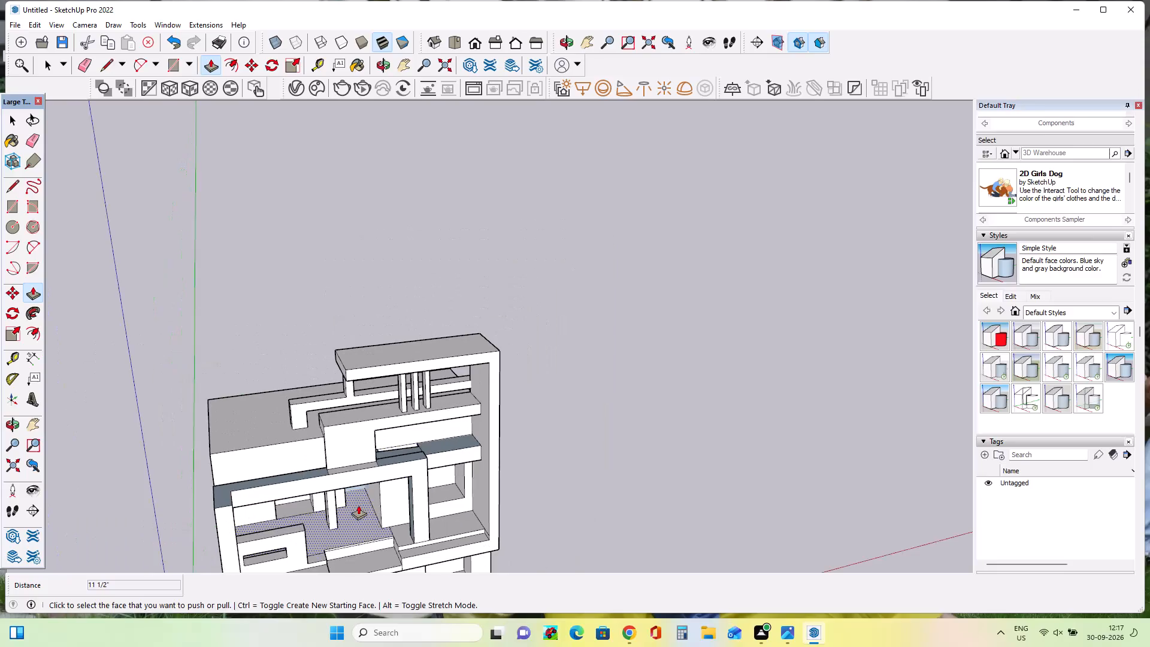
Examine the whole front of the house and its roof structure from low and raised viewpoints.
{"action": "middle_click_drag", "start_coordinate": [358, 505], "coordinate": [332, 367]}
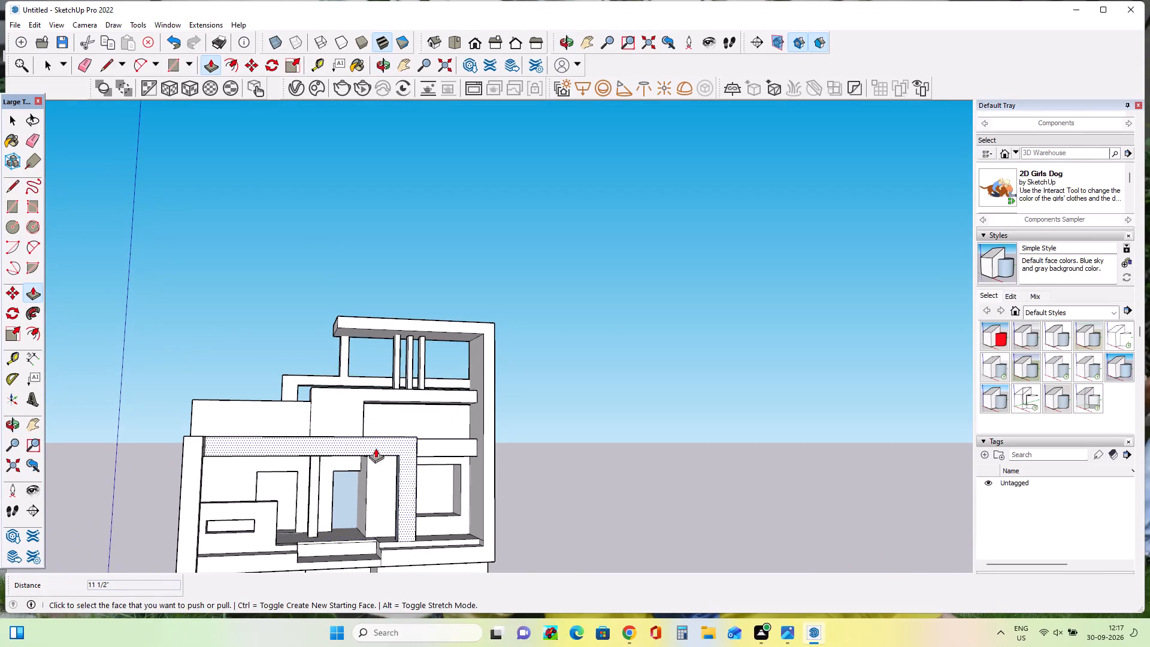
{"action": "left_click", "coordinate": [30, 425]}
{"action": "left_click_drag", "start_coordinate": [175, 471], "coordinate": [283, 413]}
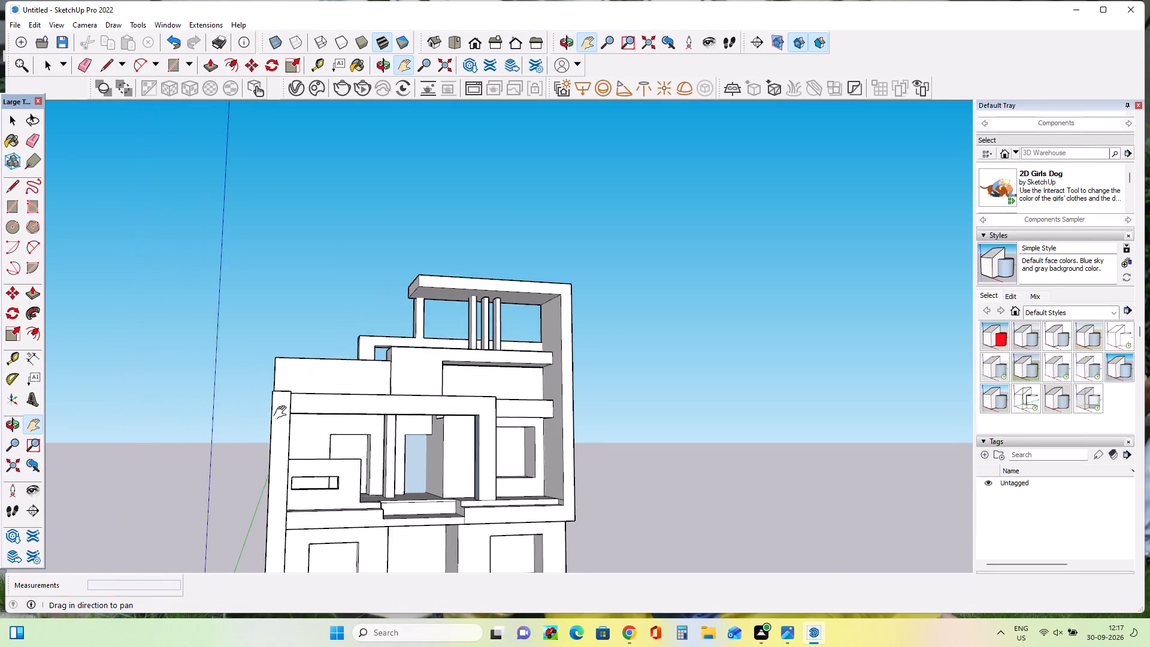
{"action": "left_click_drag", "start_coordinate": [283, 413], "coordinate": [288, 409]}
{"action": "left_click_drag", "start_coordinate": [408, 453], "coordinate": [417, 419]}
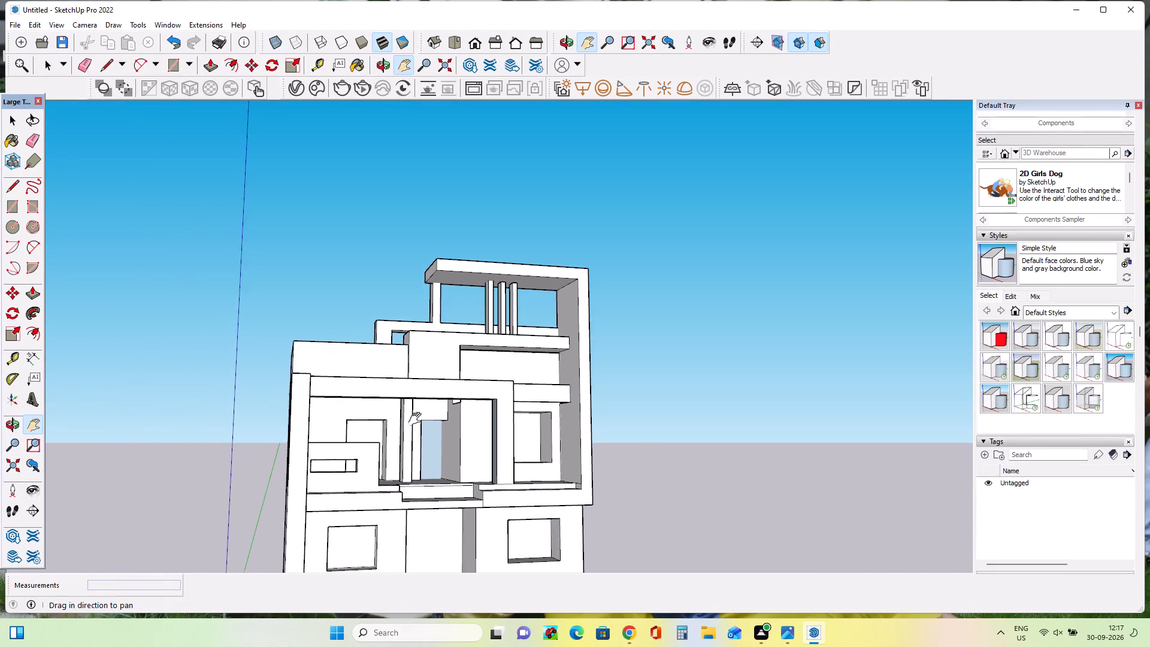
{"action": "left_click_drag", "start_coordinate": [417, 419], "coordinate": [420, 368]}
{"action": "left_click_drag", "start_coordinate": [420, 353], "coordinate": [420, 303]}
{"action": "middle_click_drag", "start_coordinate": [478, 380], "coordinate": [425, 543]}
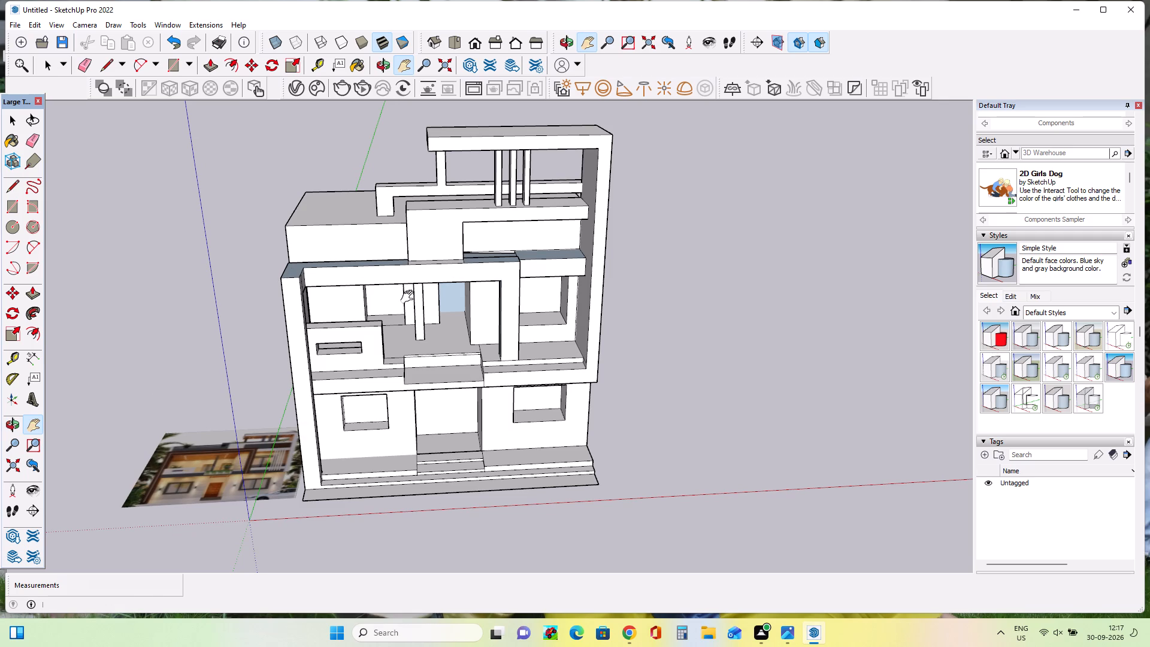
{"action": "middle_click_drag", "start_coordinate": [411, 301], "coordinate": [398, 249]}
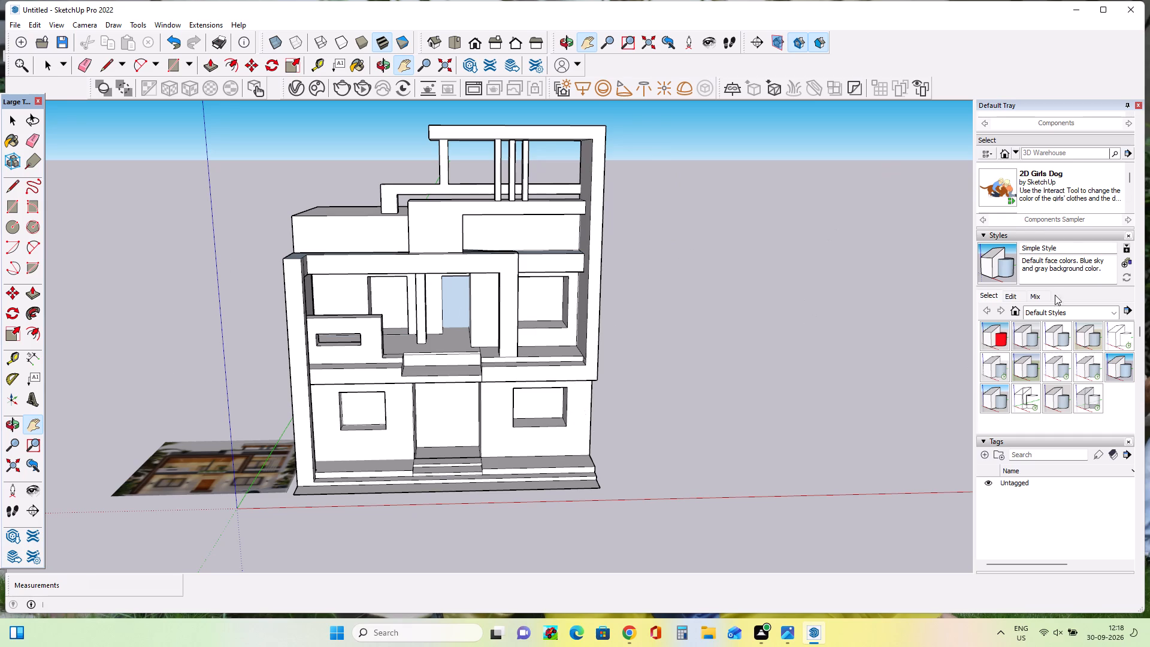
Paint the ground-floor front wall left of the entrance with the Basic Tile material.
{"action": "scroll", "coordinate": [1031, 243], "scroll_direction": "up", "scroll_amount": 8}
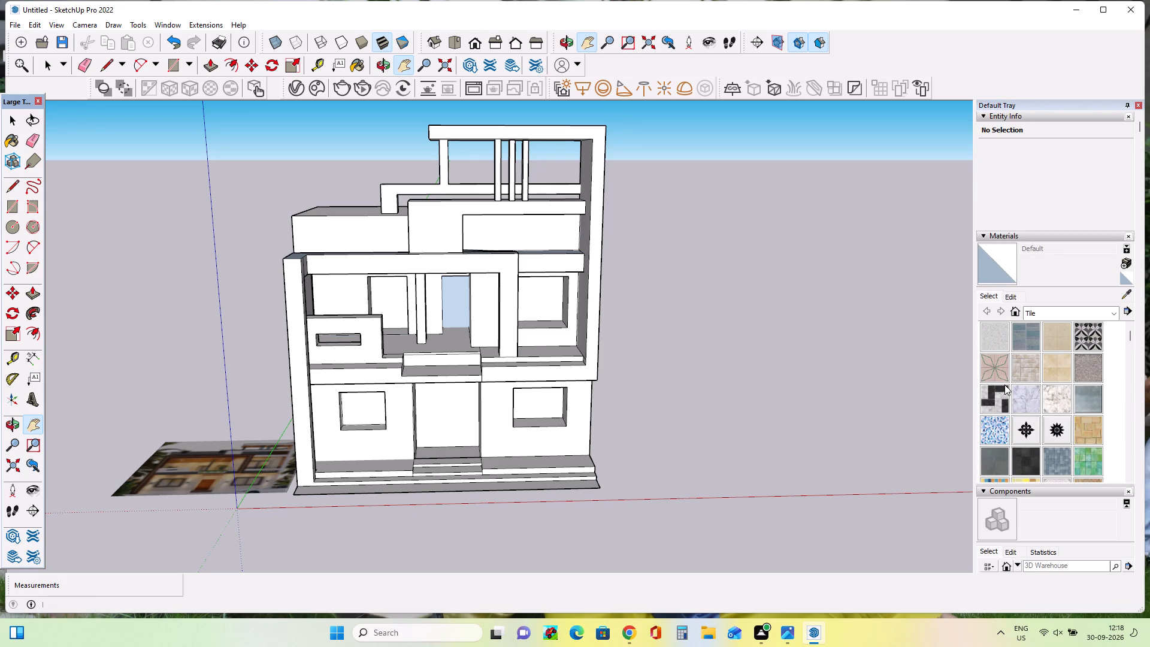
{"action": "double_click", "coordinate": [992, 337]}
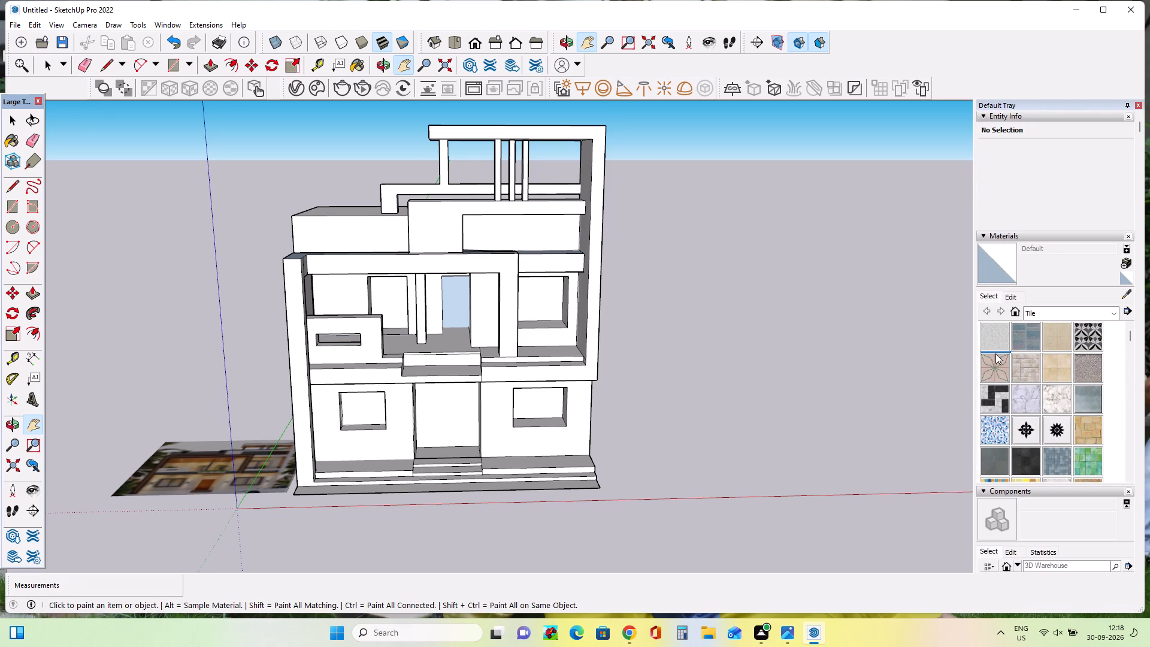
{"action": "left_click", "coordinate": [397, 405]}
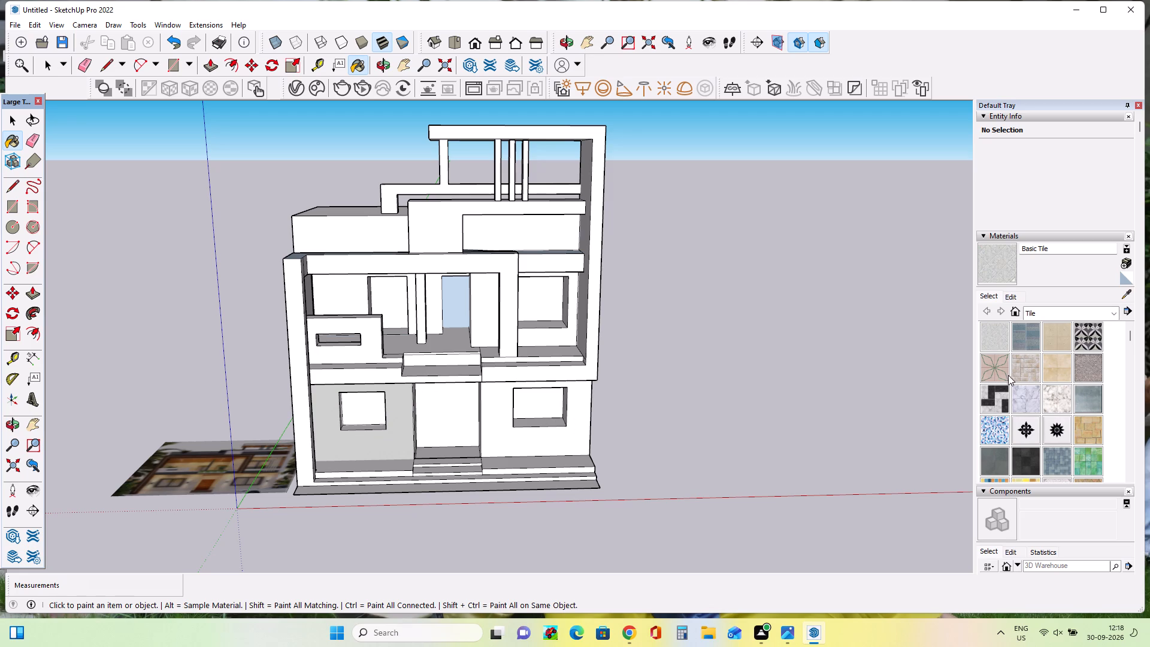
Paint the ground-floor front wall left of the entrance with the Tile Travertine 2 inch material.
{"action": "scroll", "coordinate": [1005, 436], "scroll_direction": "down", "scroll_amount": 3}
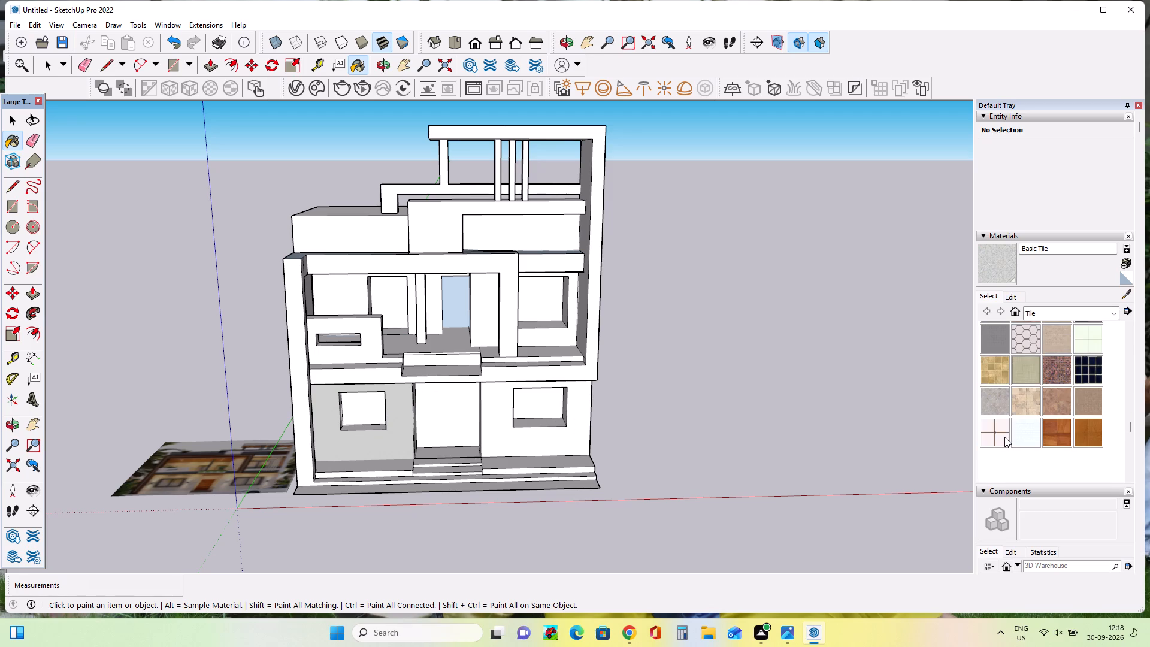
{"action": "double_click", "coordinate": [997, 409]}
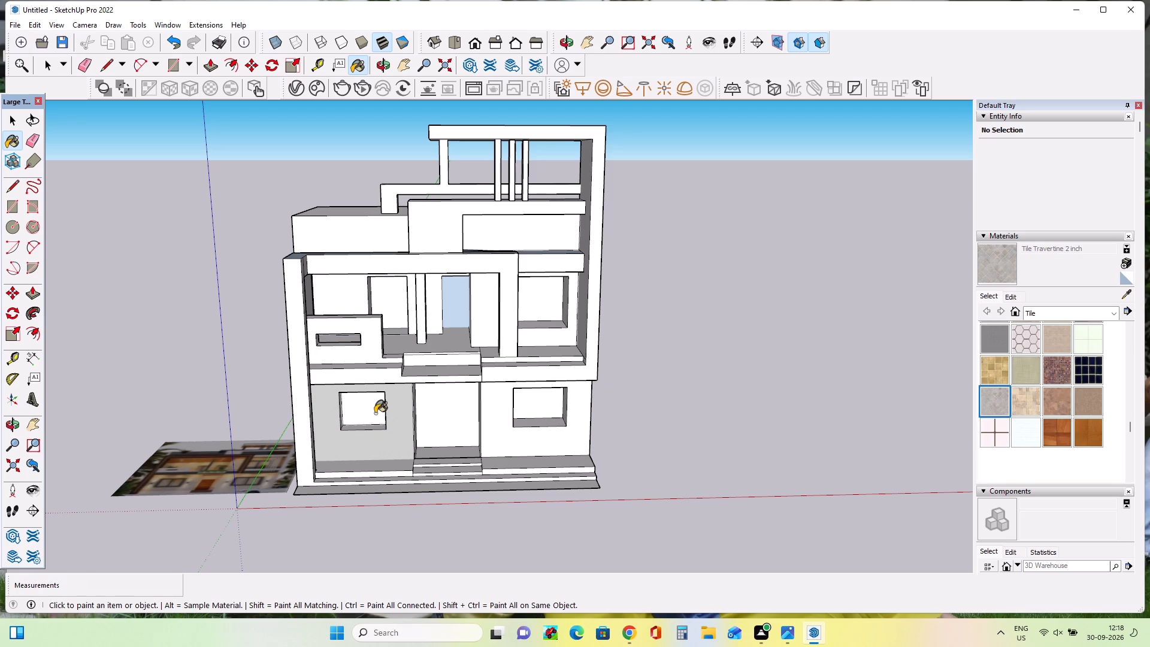
{"action": "left_click", "coordinate": [392, 416]}
{"action": "scroll", "coordinate": [392, 450], "scroll_direction": "up", "scroll_amount": 12}
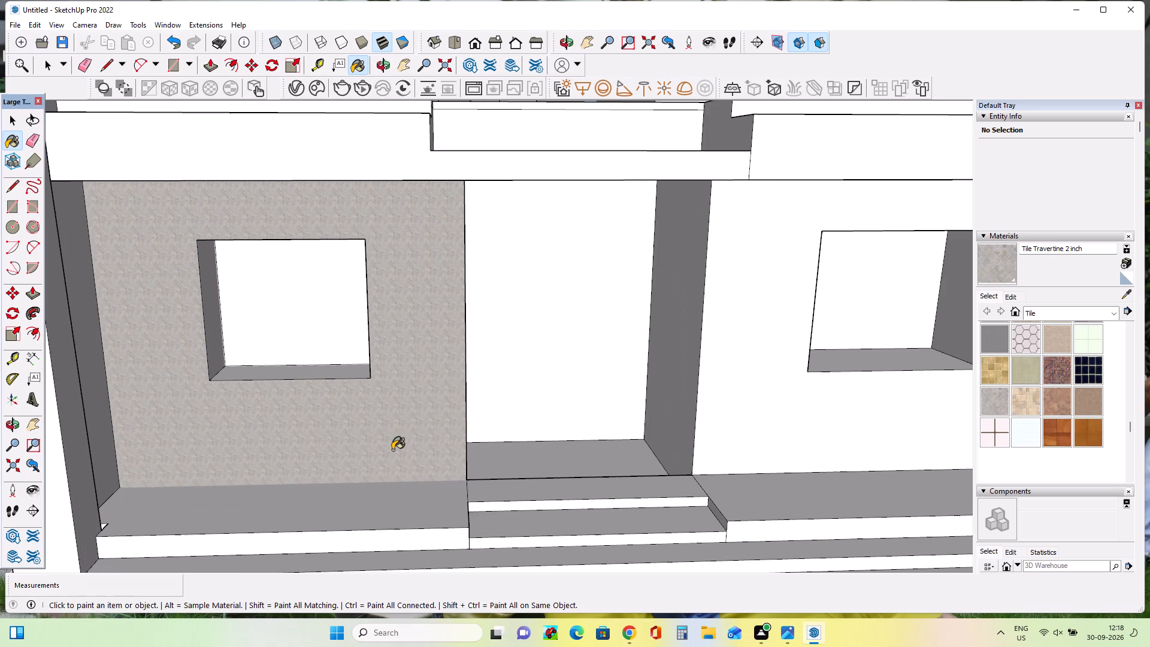
Create a new material from the travertine tile with a 4' texture size and paint the same ground-floor wall with it.
{"action": "left_click", "coordinate": [1124, 262]}
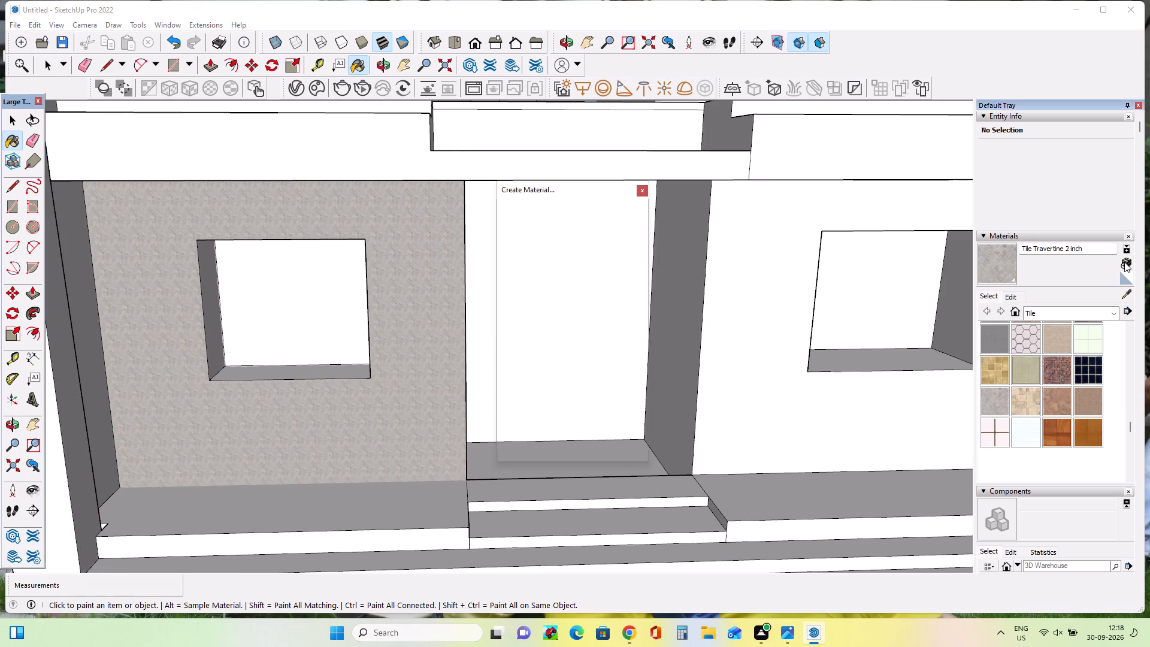
{"action": "left_click", "coordinate": [533, 389]}
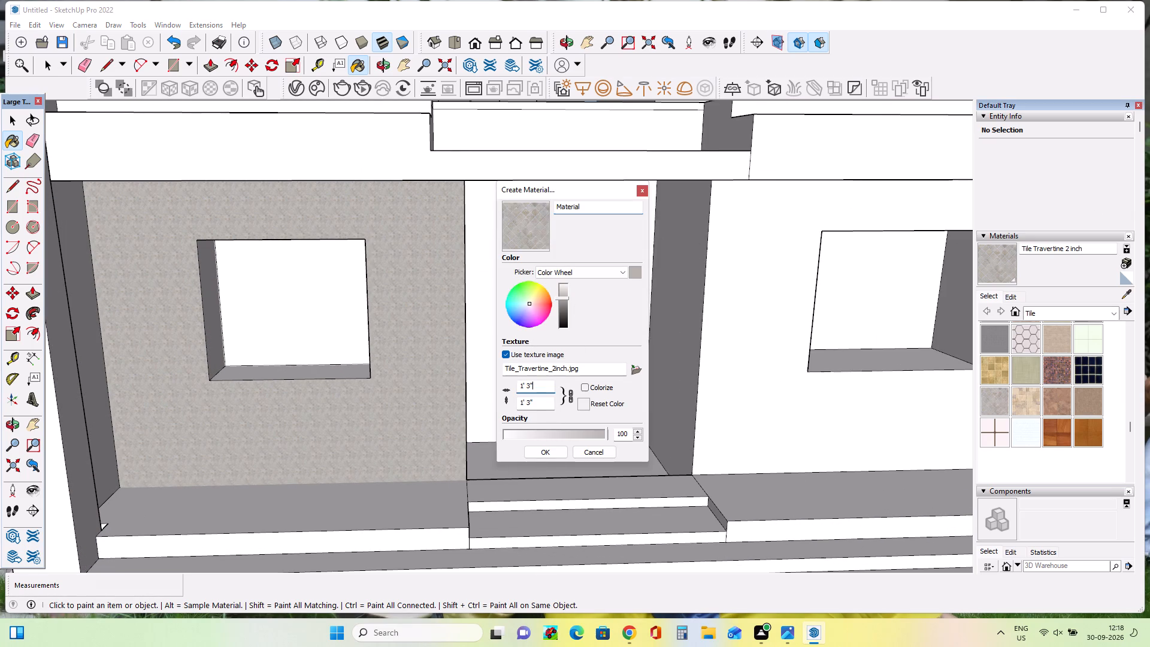
{"action": "key", "text": "BackSpace"}
{"action": "key", "text": "BackSpace"}
{"action": "type", "text": "3'"}
{"action": "key", "text": "Return"}
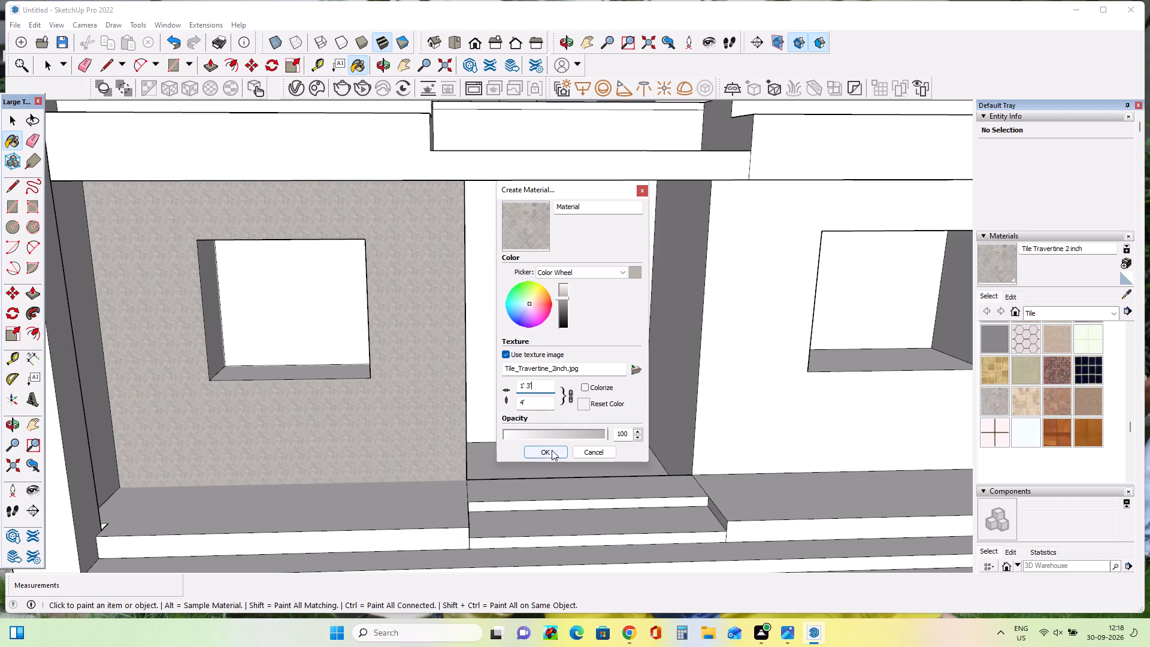
{"action": "left_click", "coordinate": [552, 450]}
{"action": "left_click", "coordinate": [392, 395]}
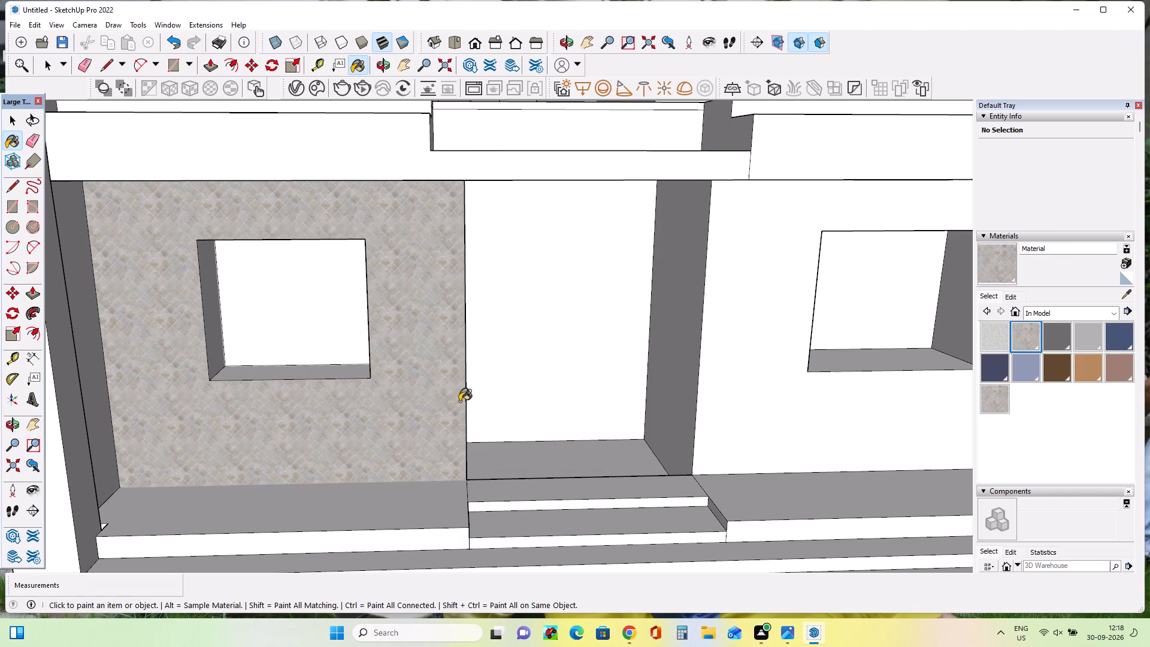
Create a much lighter version of the 4' travertine material and repaint the ground-floor wall left of the entrance with it.
{"action": "double_click", "coordinate": [1125, 260]}
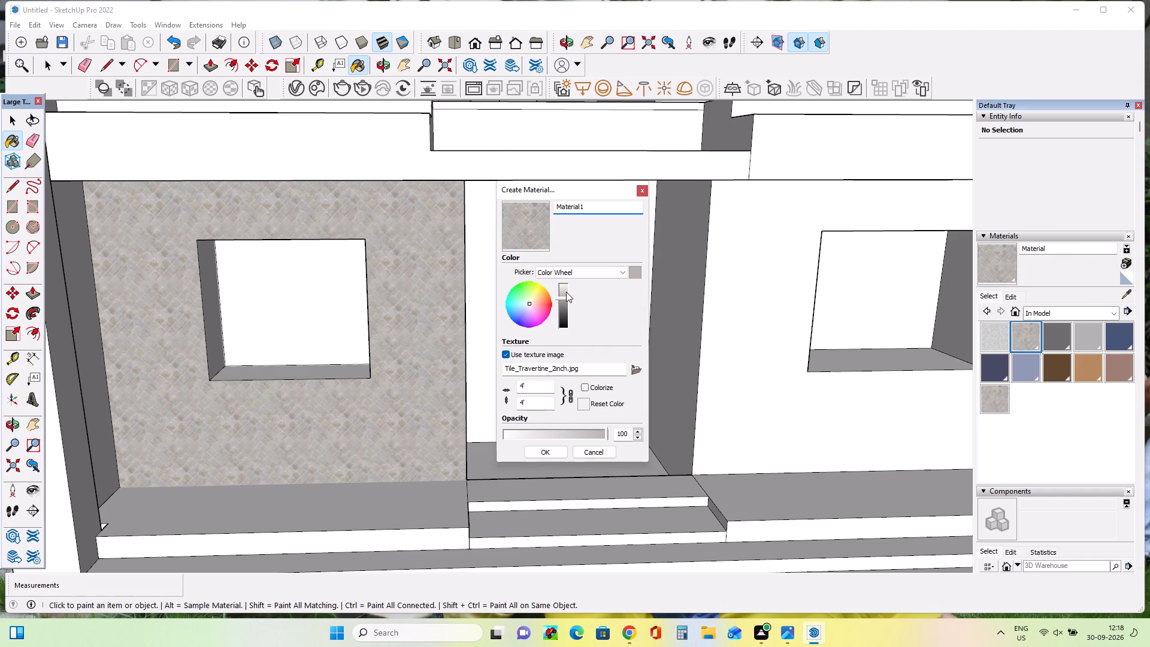
{"action": "left_click", "coordinate": [566, 292]}
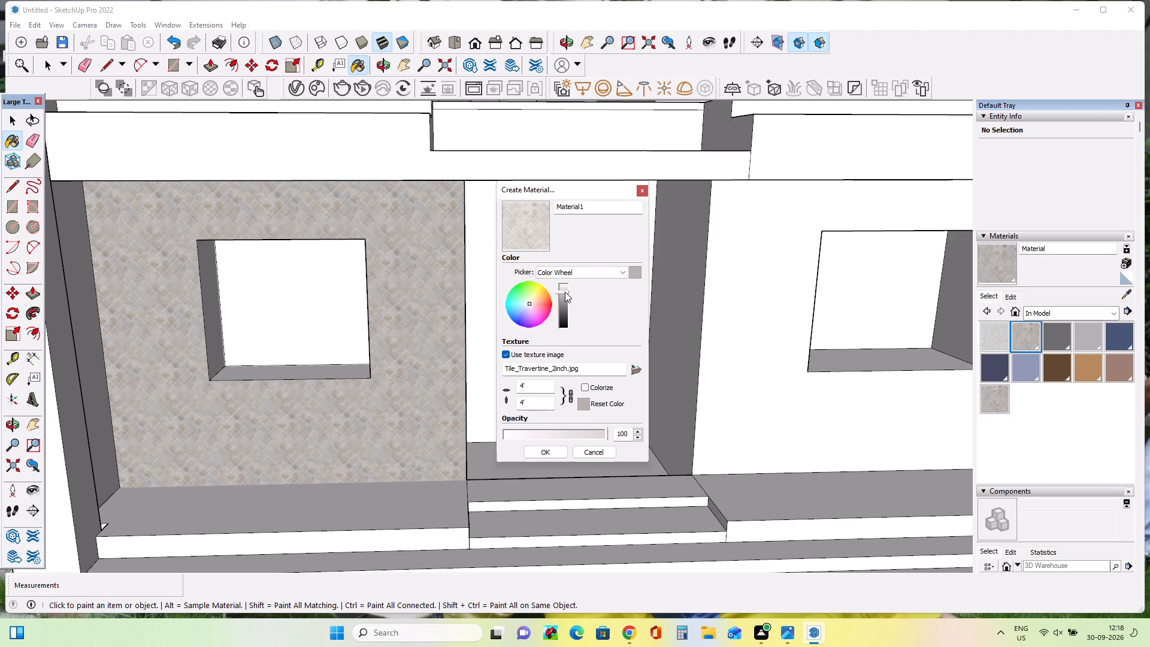
{"action": "left_click", "coordinate": [564, 288]}
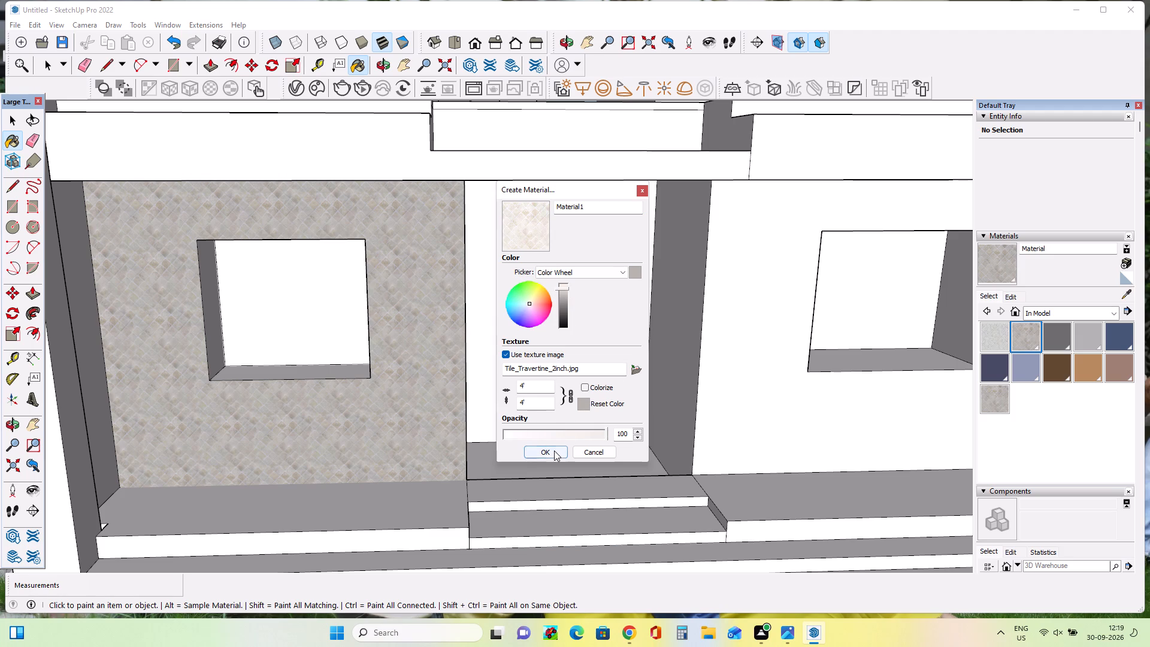
{"action": "double_click", "coordinate": [557, 454]}
{"action": "double_click", "coordinate": [381, 383]}
{"action": "scroll", "coordinate": [429, 397], "scroll_direction": "down", "scroll_amount": 3}
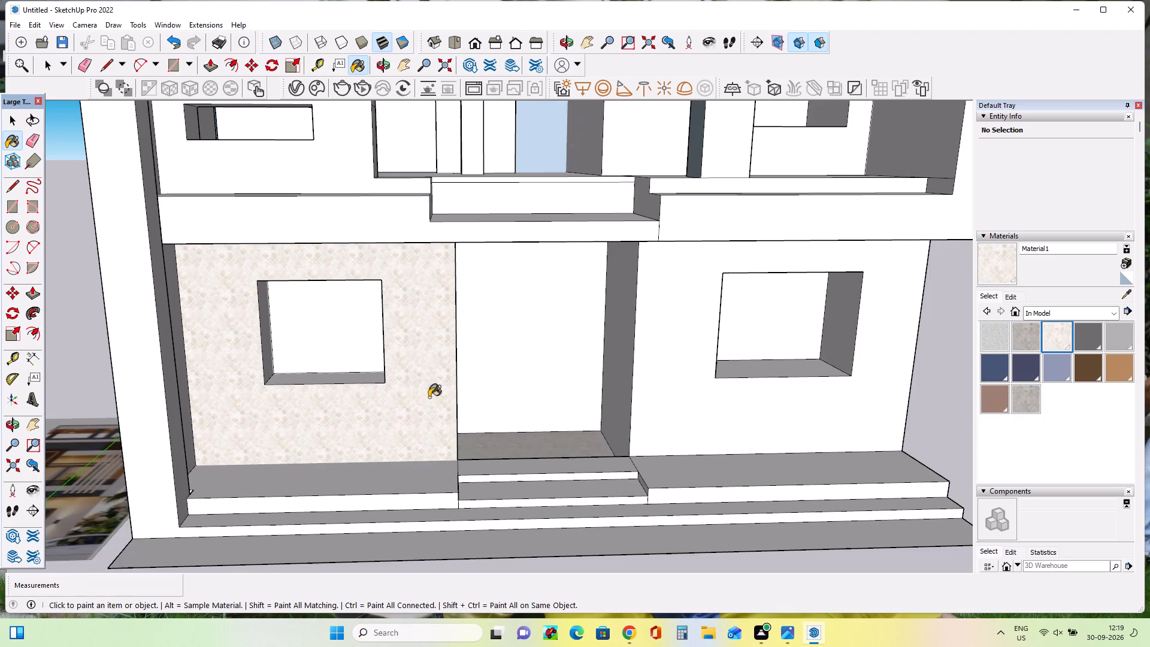
{"action": "scroll", "coordinate": [429, 397], "scroll_direction": "down", "scroll_amount": 3}
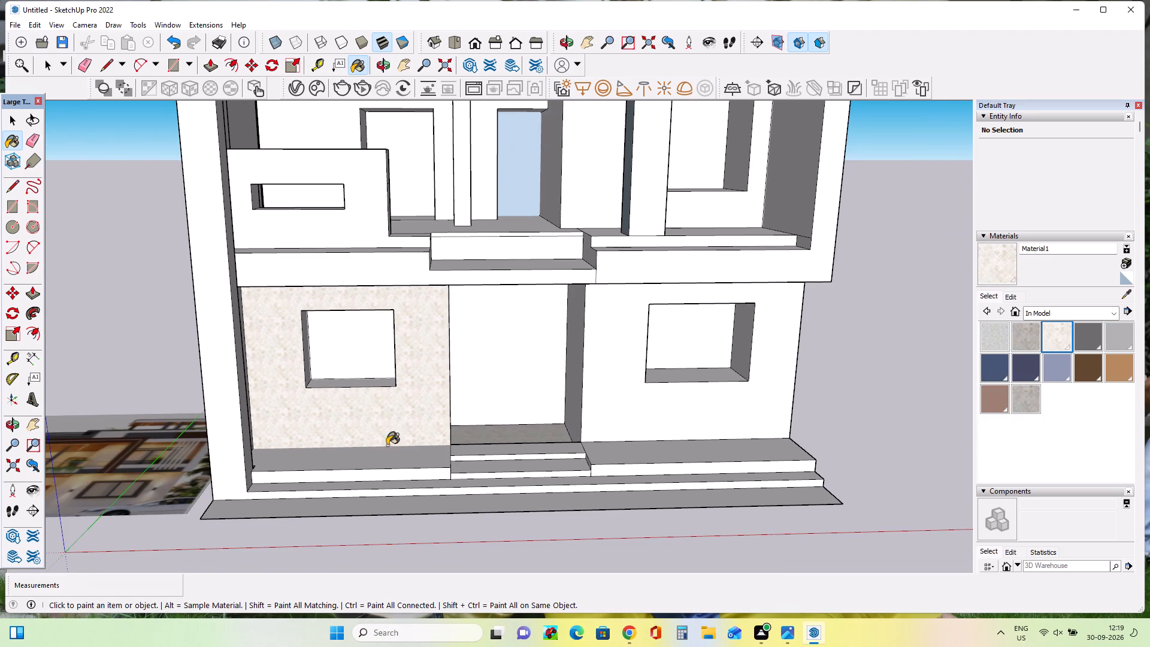
{"action": "scroll", "coordinate": [398, 438], "scroll_direction": "down", "scroll_amount": 3}
Switch to Chrome, dismiss the page-restore offer, and open the 3D Warehouse website in a new tab through a Google search.
{"action": "left_click", "coordinate": [626, 634]}
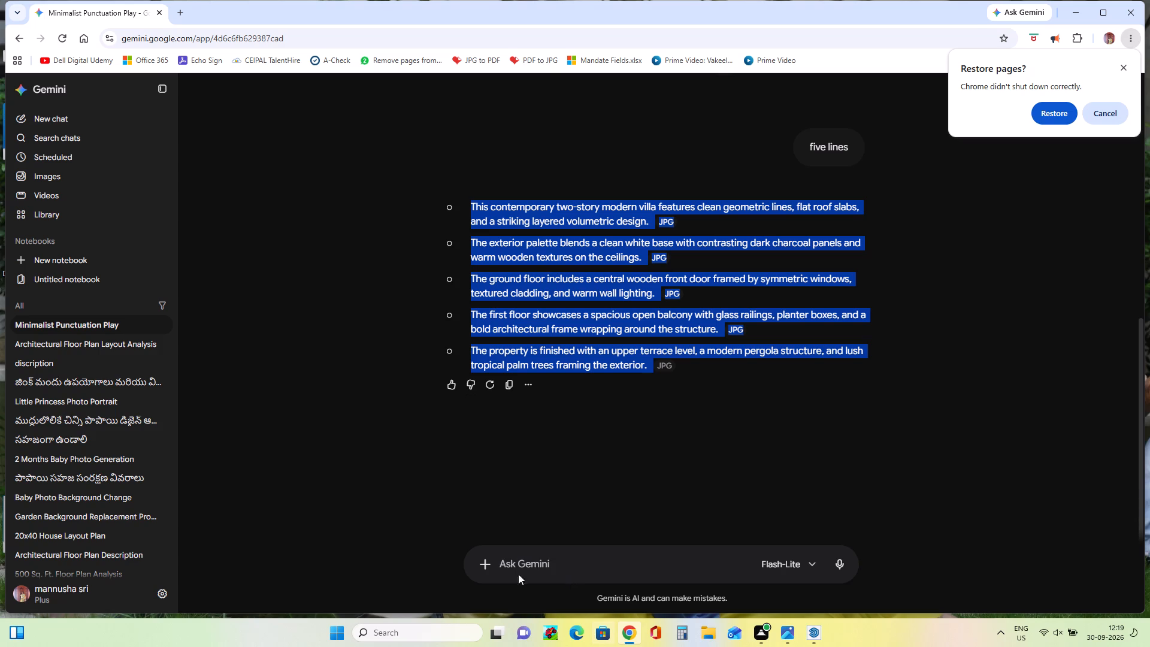
{"action": "left_click", "coordinate": [1090, 112]}
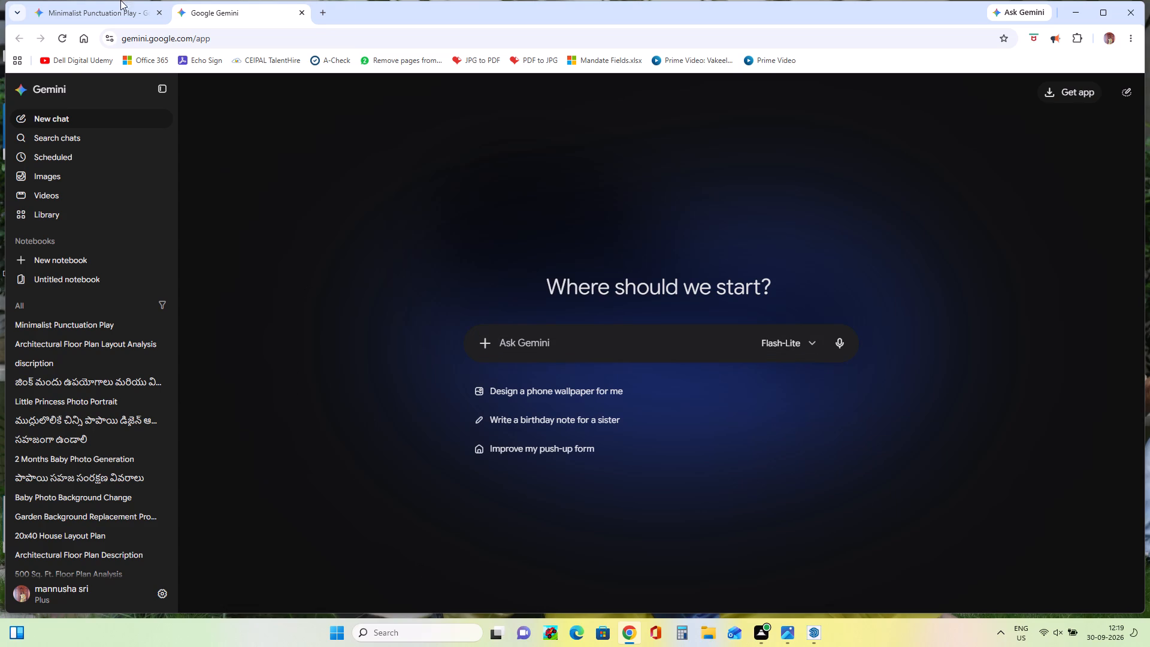
{"action": "left_click", "coordinate": [320, 14]}
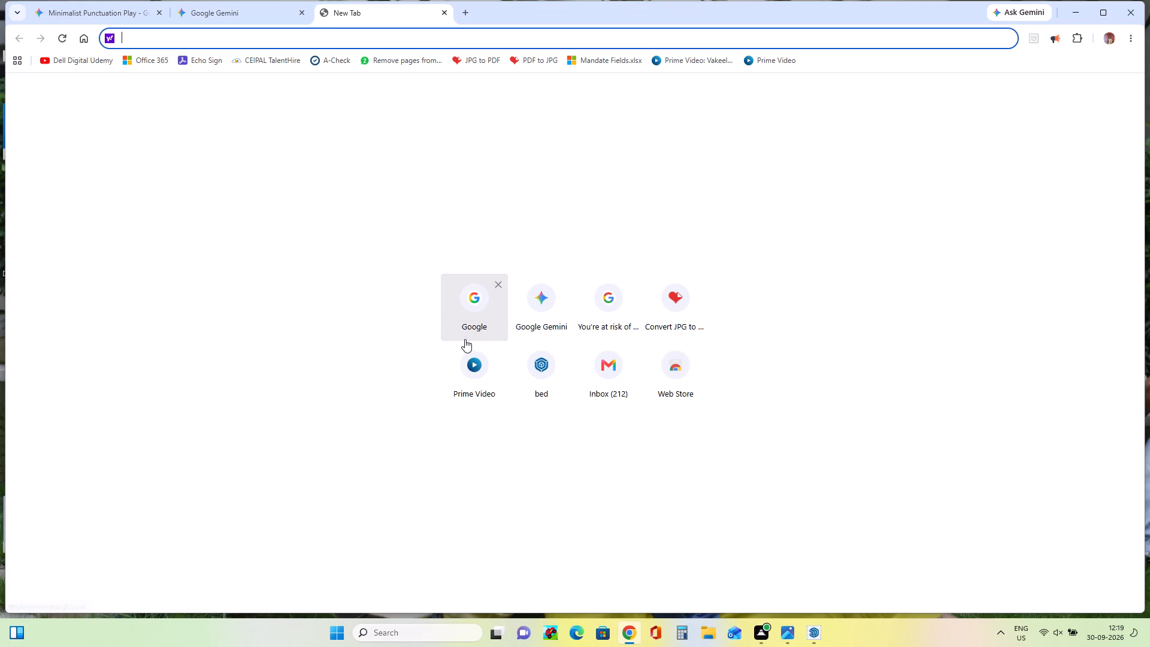
{"action": "left_click", "coordinate": [479, 307]}
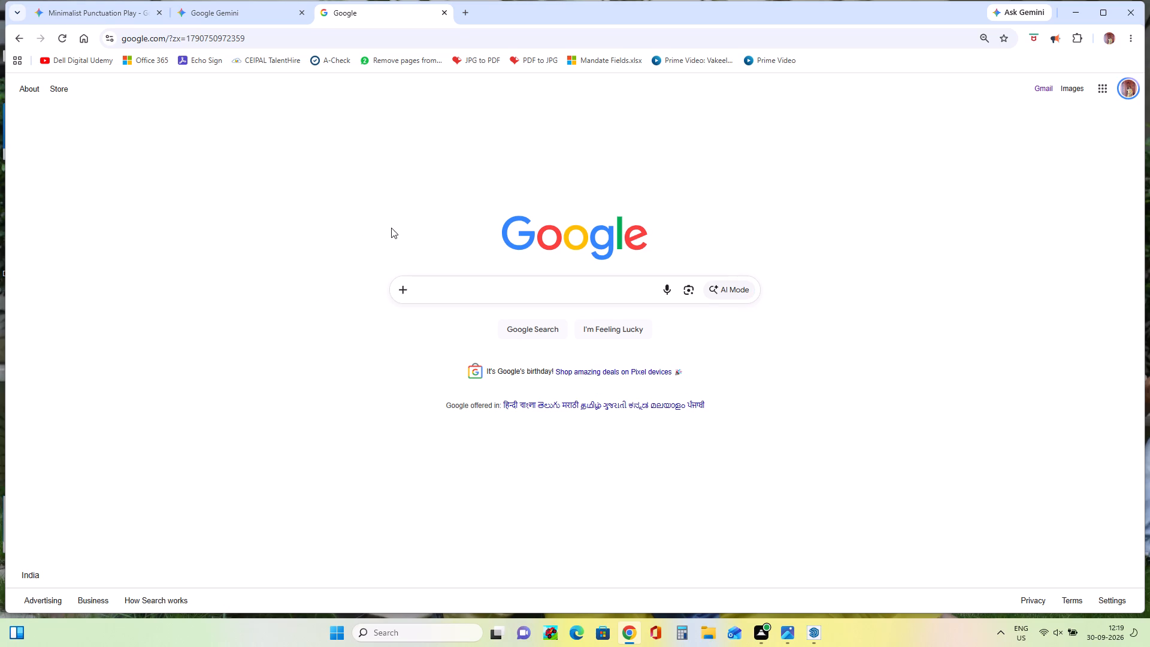
{"action": "left_click", "coordinate": [426, 300]}
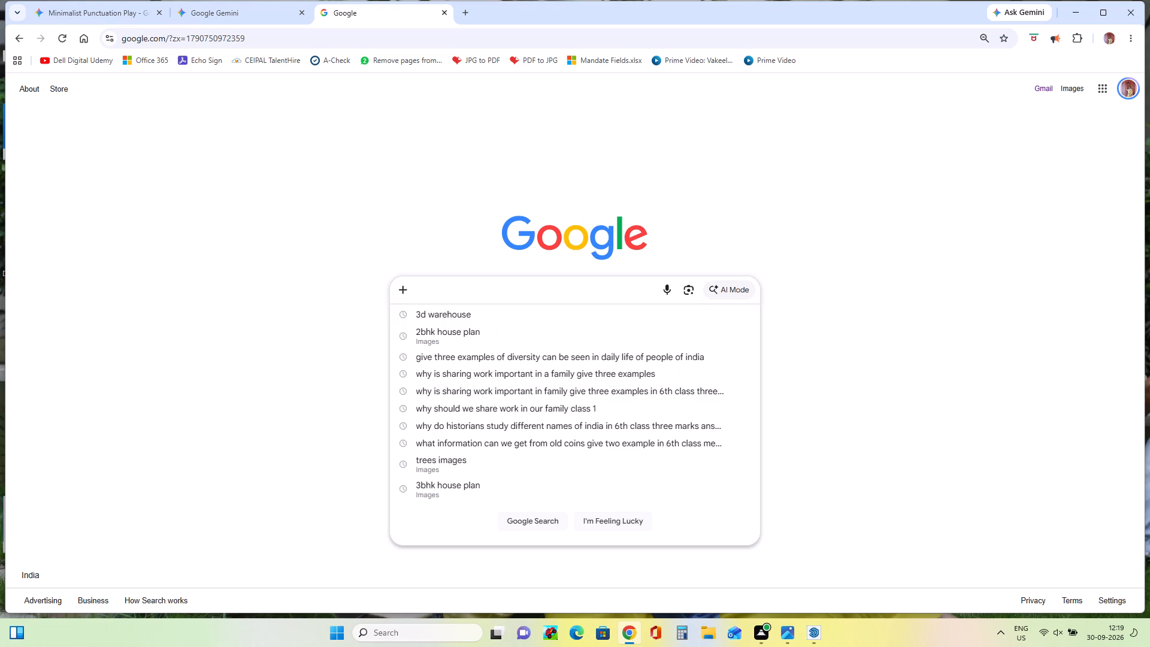
{"action": "double_click", "coordinate": [458, 322]}
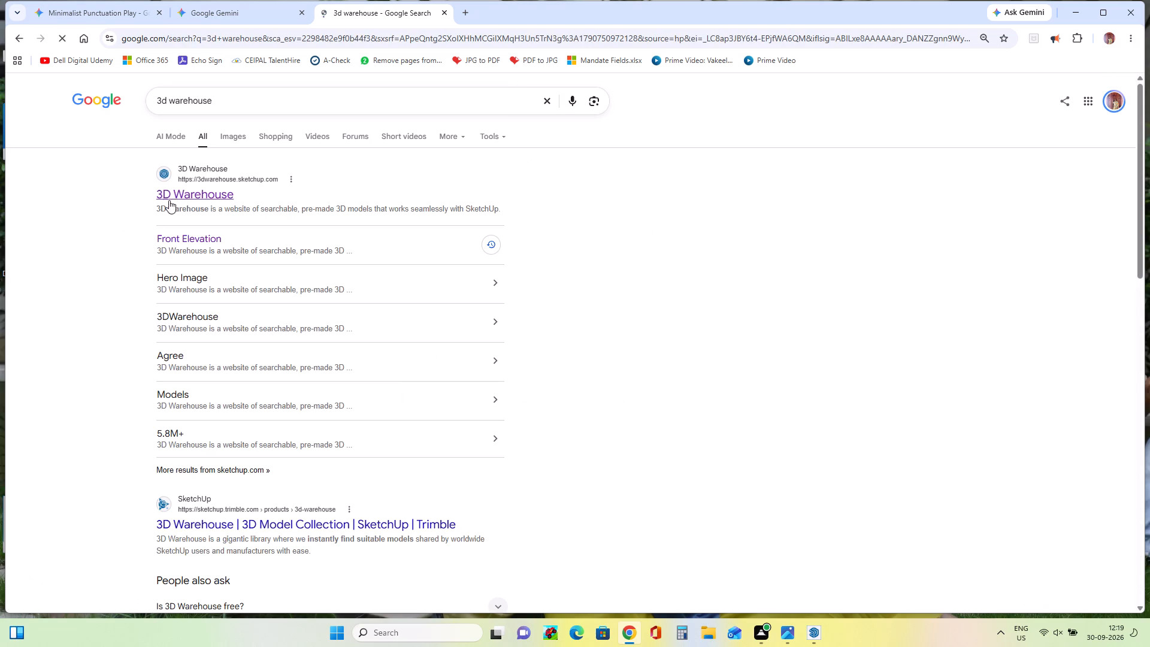
{"action": "left_click", "coordinate": [187, 192]}
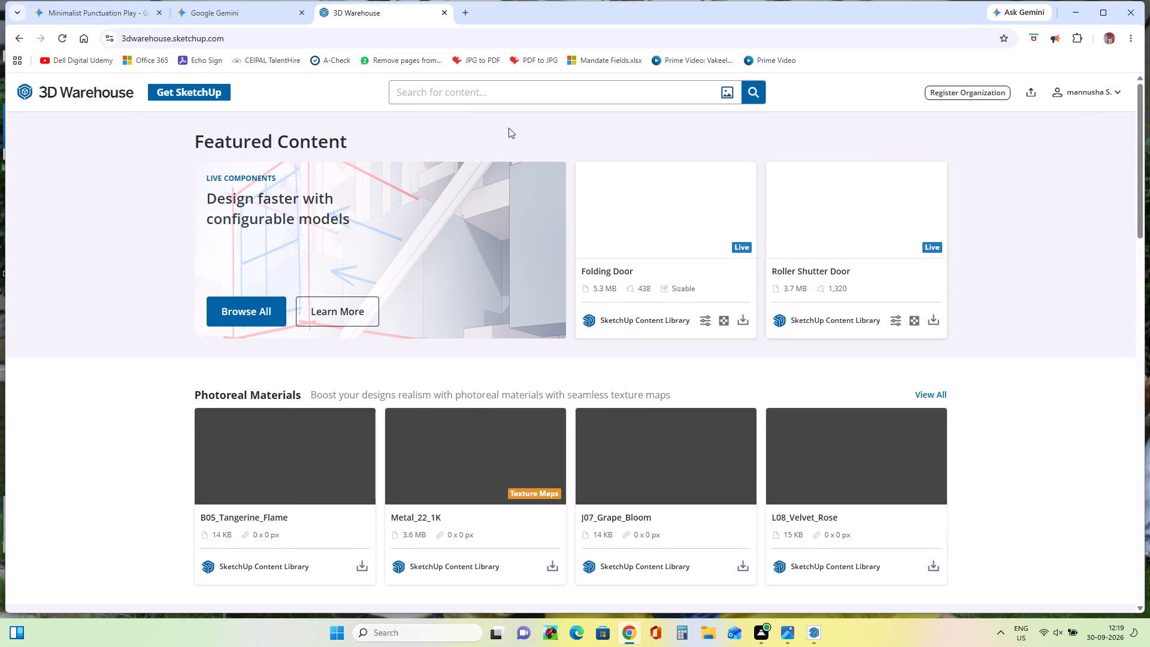
Enter "window" as the search term in 3D Warehouse.
{"action": "left_click", "coordinate": [450, 89]}
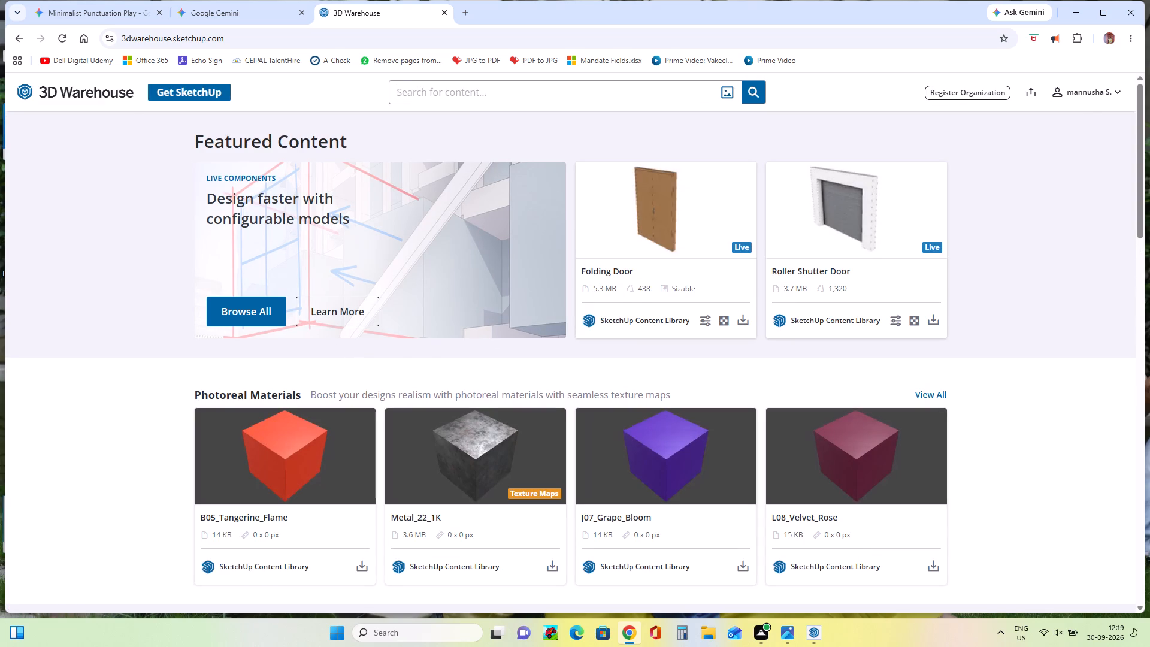
{"action": "type", "text": "win"}
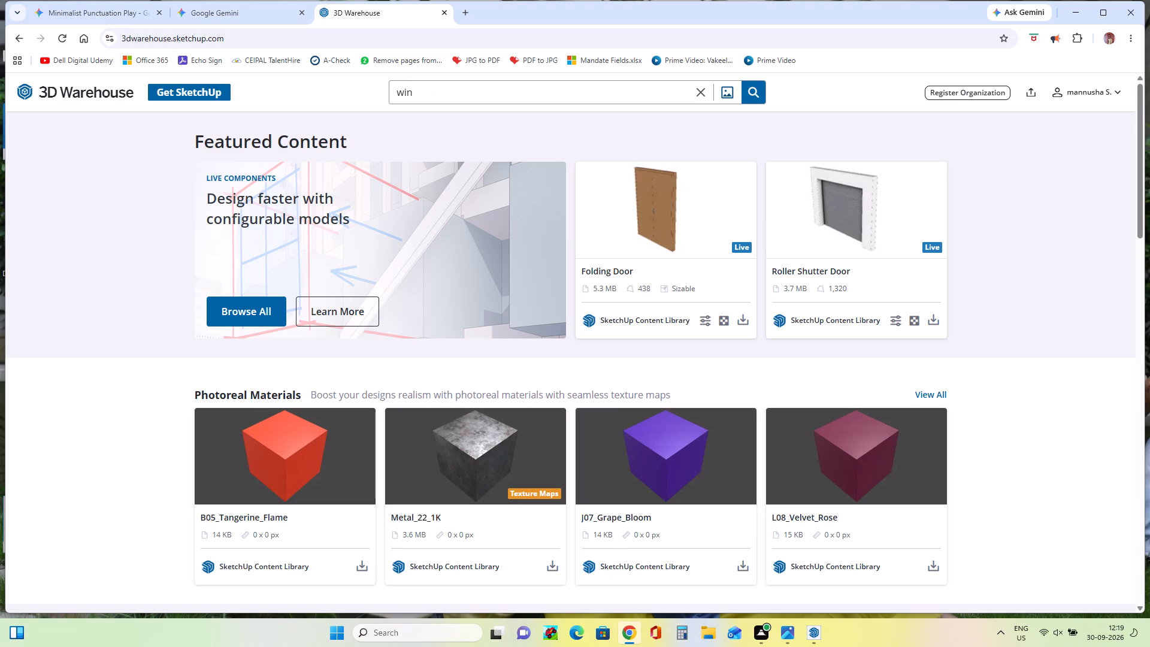
{"action": "key", "text": "d"}
{"action": "type", "text": "ow"}
Run the 3D Warehouse model search for "window".
{"action": "scroll", "coordinate": [353, 300], "scroll_direction": "down", "scroll_amount": 10}
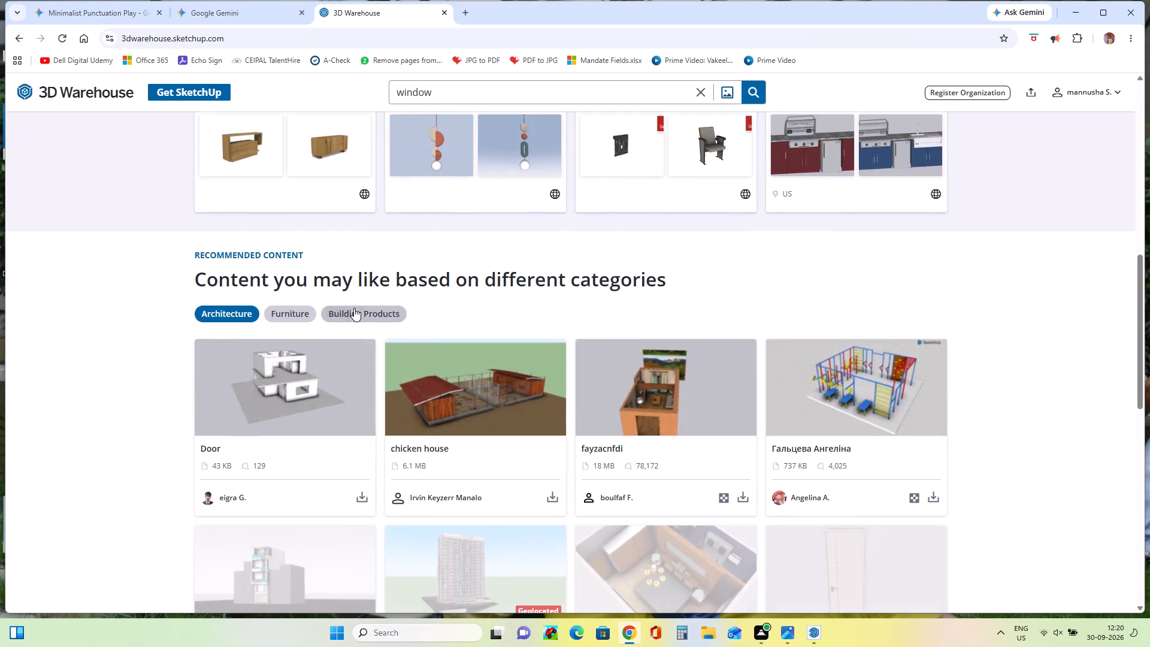
{"action": "scroll", "coordinate": [355, 310], "scroll_direction": "down", "scroll_amount": 4}
{"action": "scroll", "coordinate": [355, 312], "scroll_direction": "up", "scroll_amount": 4}
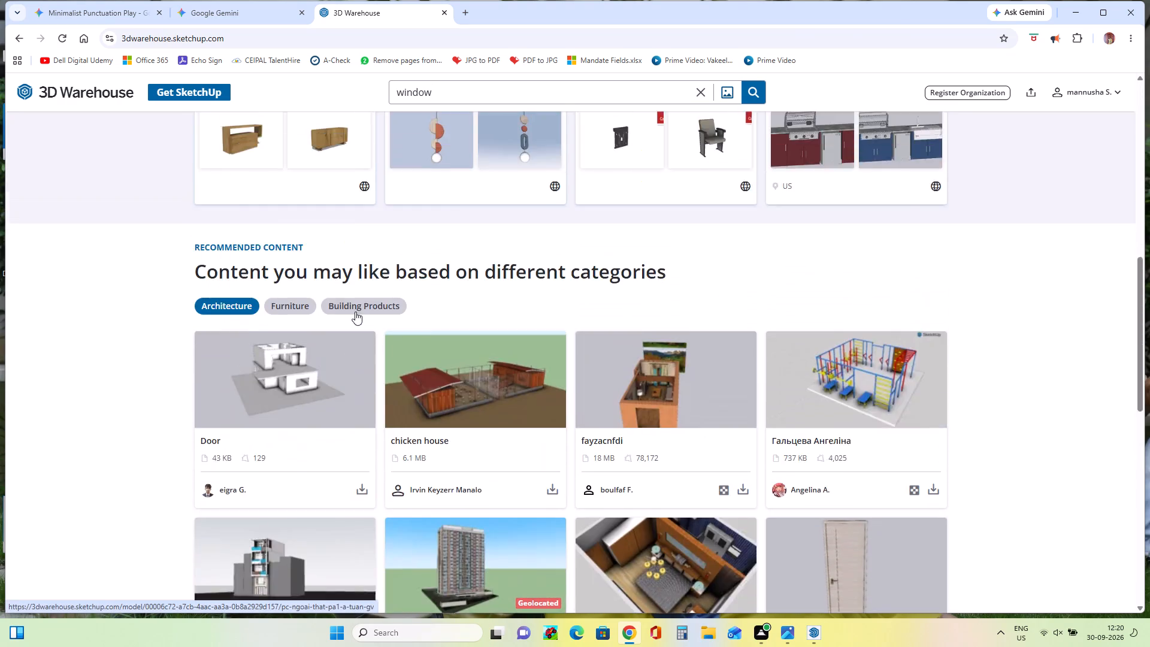
{"action": "scroll", "coordinate": [355, 312], "scroll_direction": "up", "scroll_amount": 4}
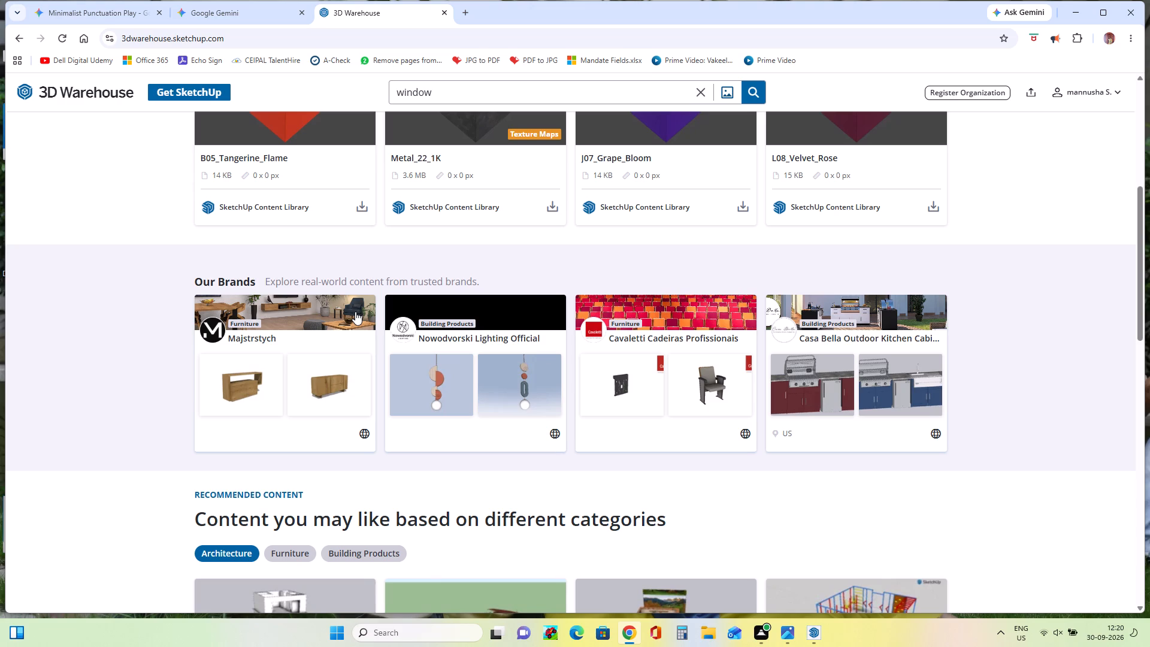
{"action": "left_click", "coordinate": [446, 93]}
{"action": "scroll", "coordinate": [457, 252], "scroll_direction": "down", "scroll_amount": 11}
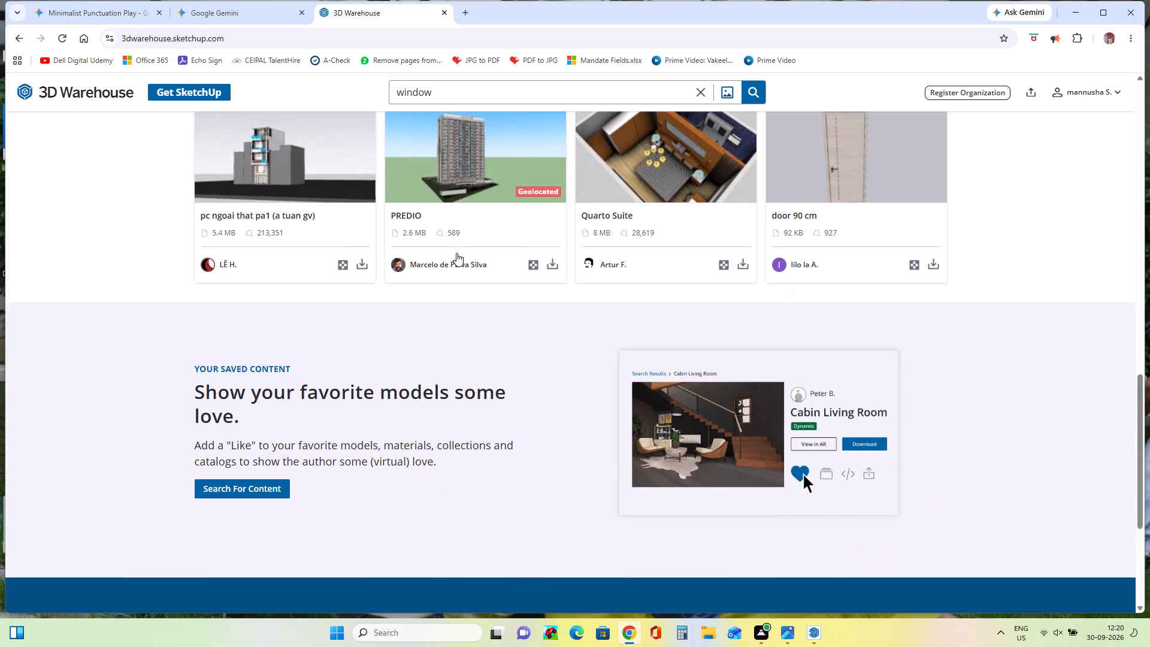
{"action": "key", "text": "Return"}
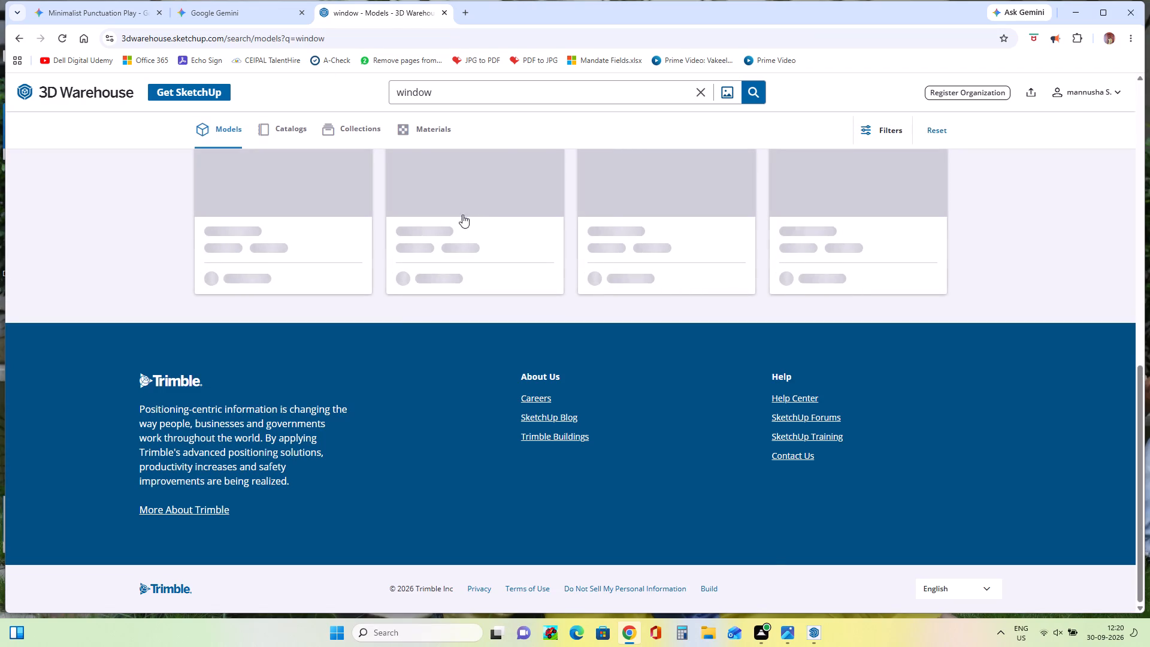
Browse the window search results for a model that suits the house's openings.
{"action": "scroll", "coordinate": [547, 326], "scroll_direction": "down", "scroll_amount": 2}
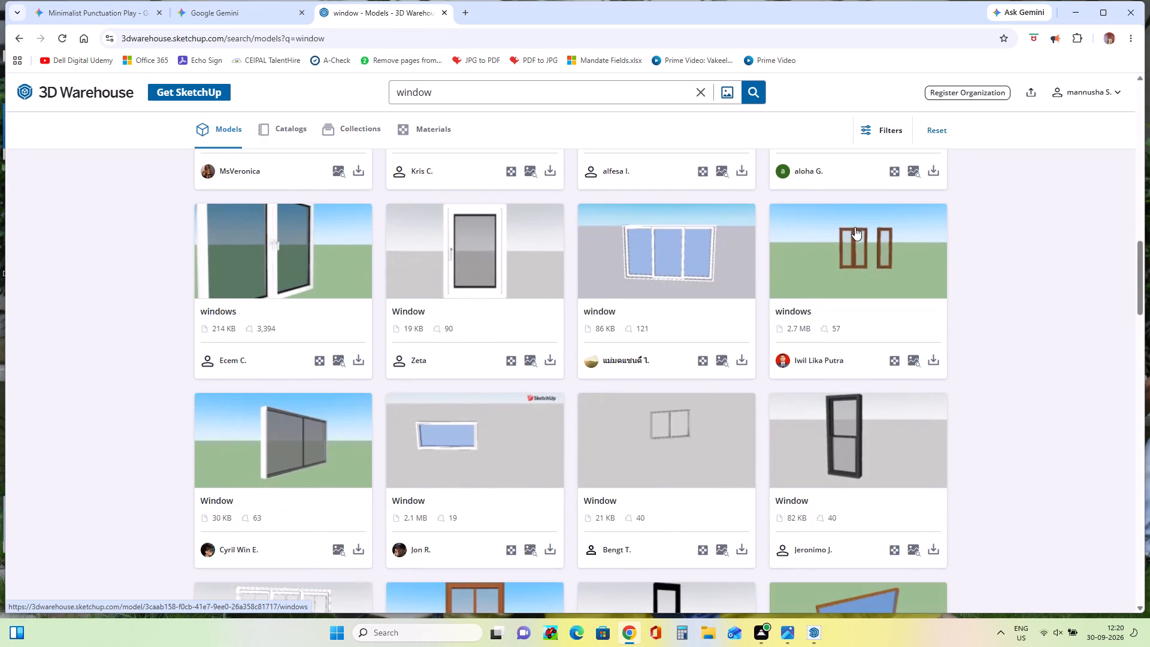
{"action": "scroll", "coordinate": [453, 391], "scroll_direction": "down", "scroll_amount": 5}
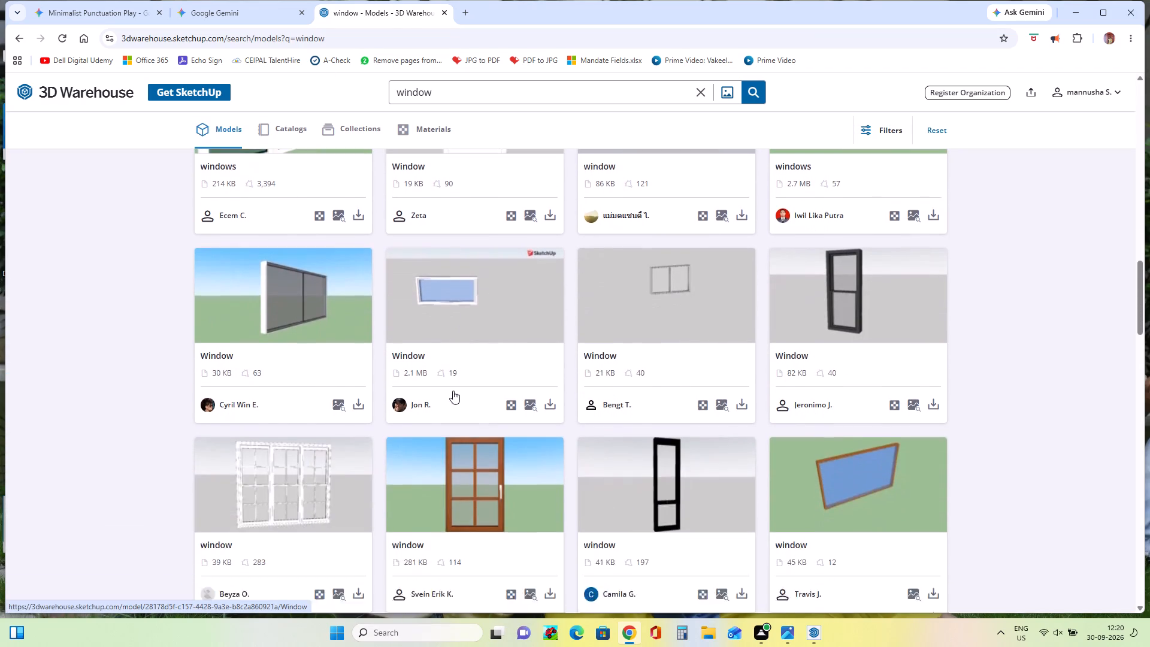
{"action": "scroll", "coordinate": [453, 391], "scroll_direction": "down", "scroll_amount": 8}
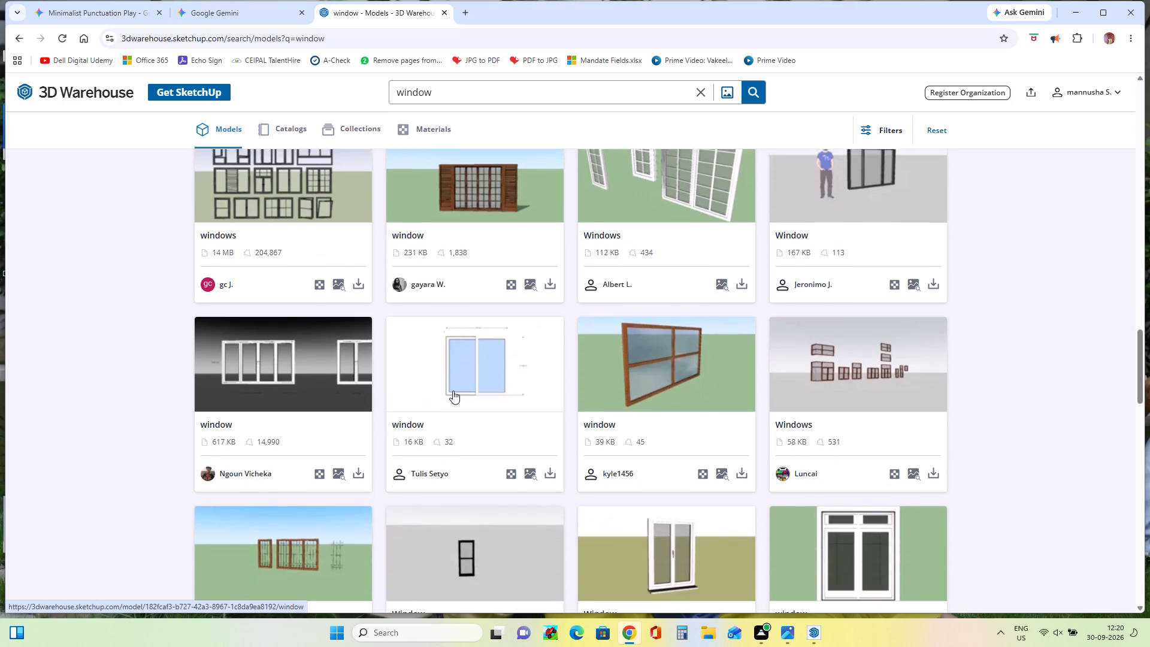
{"action": "scroll", "coordinate": [453, 391], "scroll_direction": "down", "scroll_amount": 6}
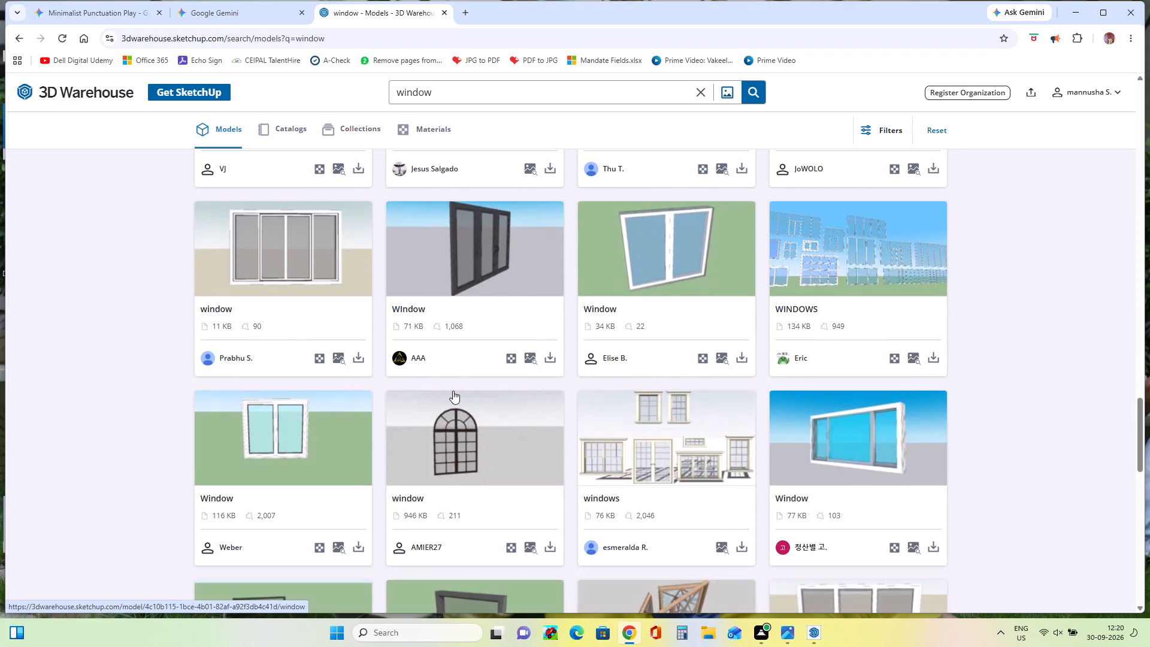
{"action": "scroll", "coordinate": [453, 391], "scroll_direction": "down", "scroll_amount": 6}
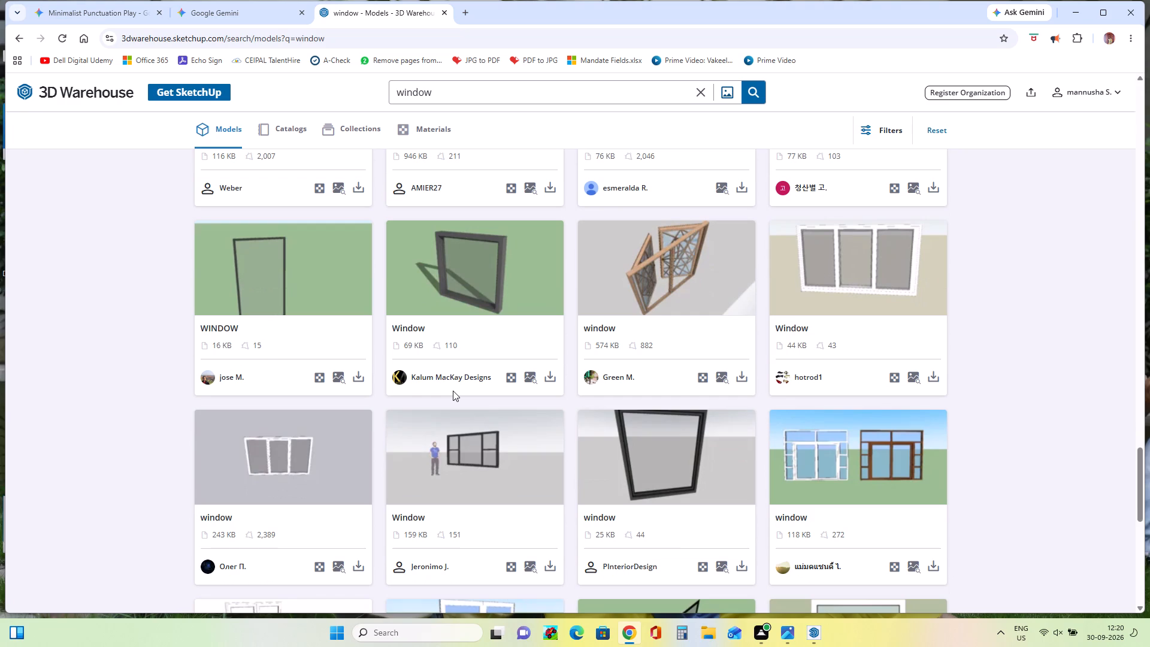
{"action": "scroll", "coordinate": [582, 410], "scroll_direction": "down", "scroll_amount": 6}
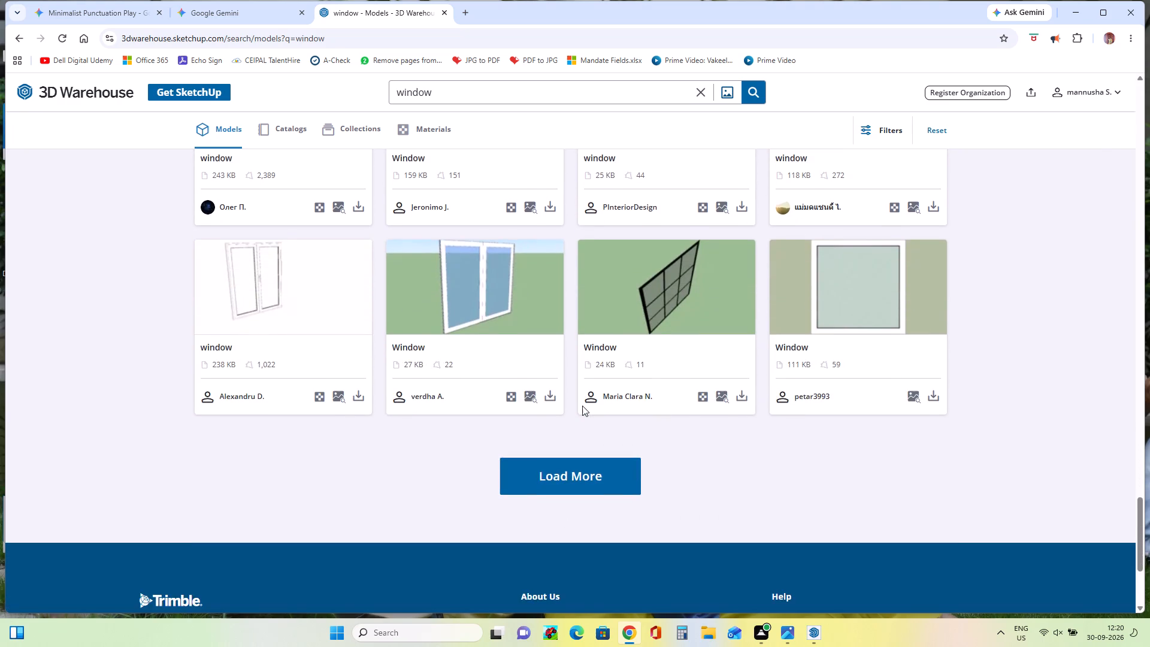
{"action": "scroll", "coordinate": [582, 406], "scroll_direction": "down", "scroll_amount": 3}
{"action": "scroll", "coordinate": [586, 409], "scroll_direction": "up", "scroll_amount": 16}
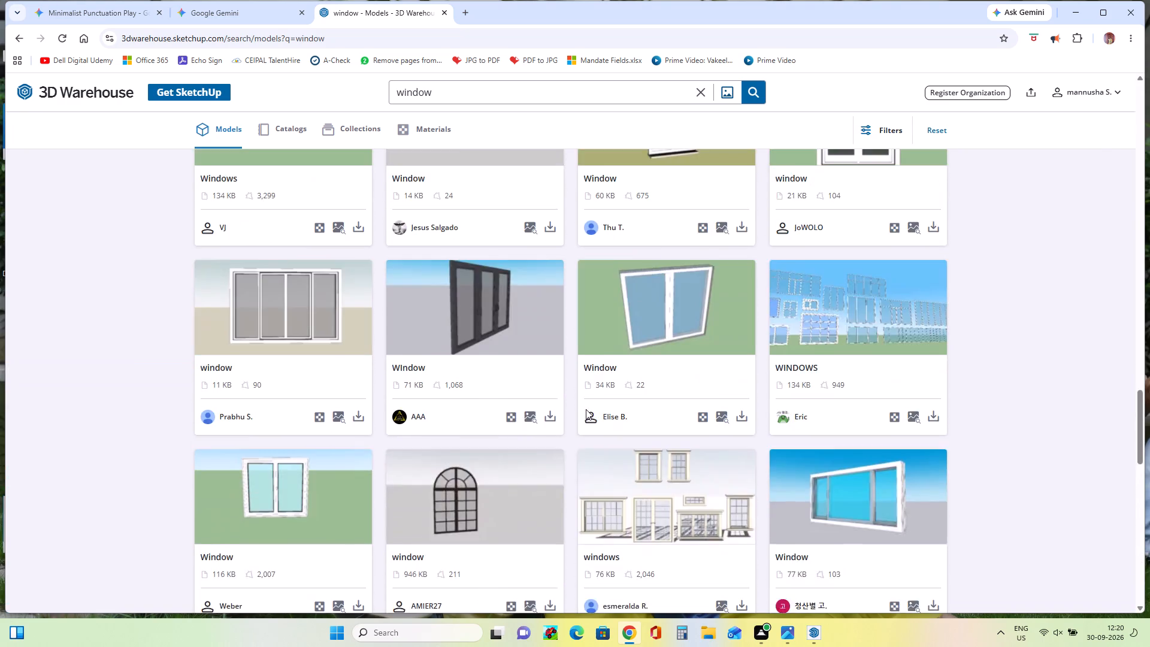
{"action": "scroll", "coordinate": [586, 409], "scroll_direction": "up", "scroll_amount": 13}
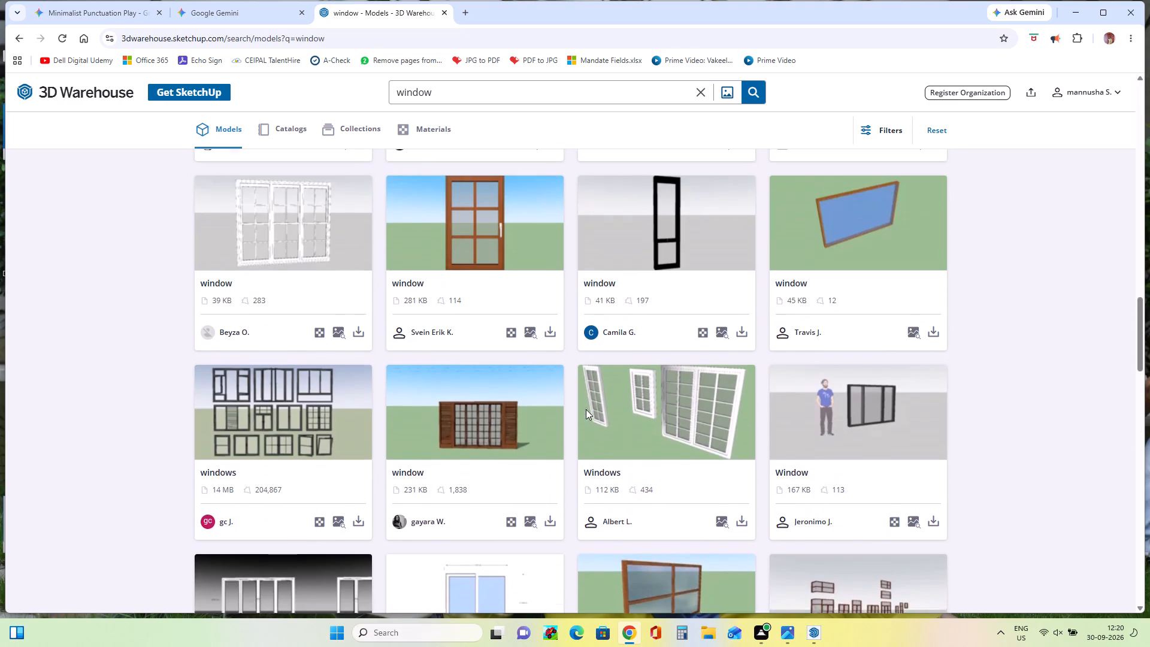
{"action": "scroll", "coordinate": [586, 409], "scroll_direction": "up", "scroll_amount": 8}
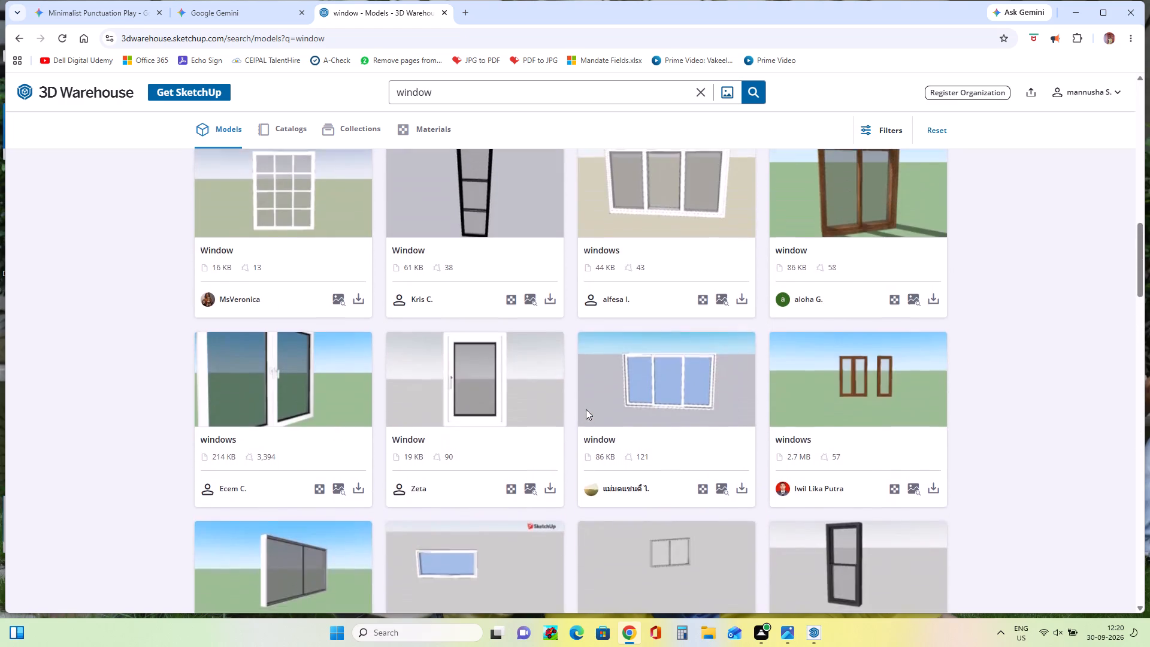
{"action": "scroll", "coordinate": [586, 409], "scroll_direction": "up", "scroll_amount": 2}
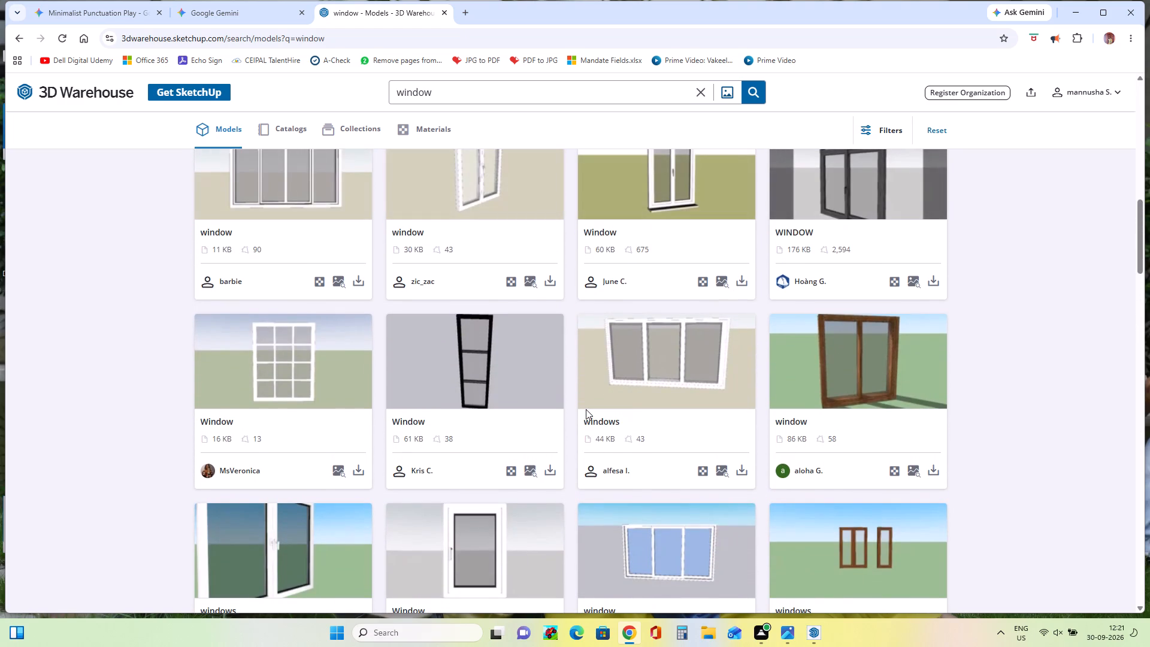
Check the brown wood-framed single and double windows model against the modren villa.png reference, and return to the search results.
{"action": "left_click", "coordinate": [822, 597]}
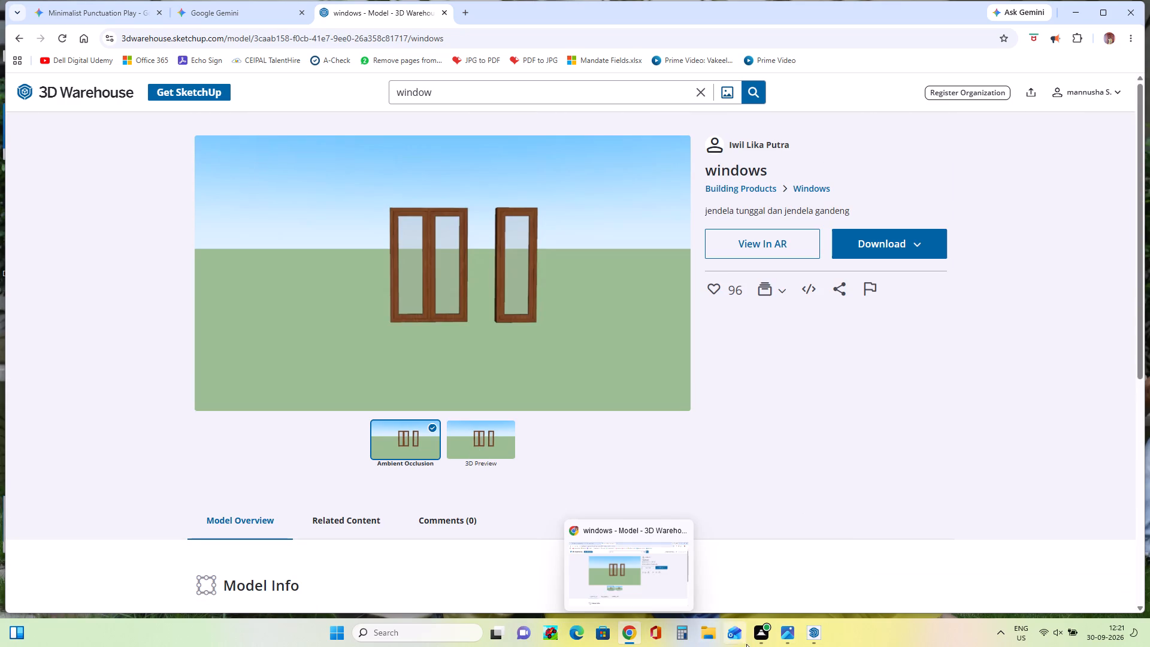
{"action": "left_click", "coordinate": [782, 630]}
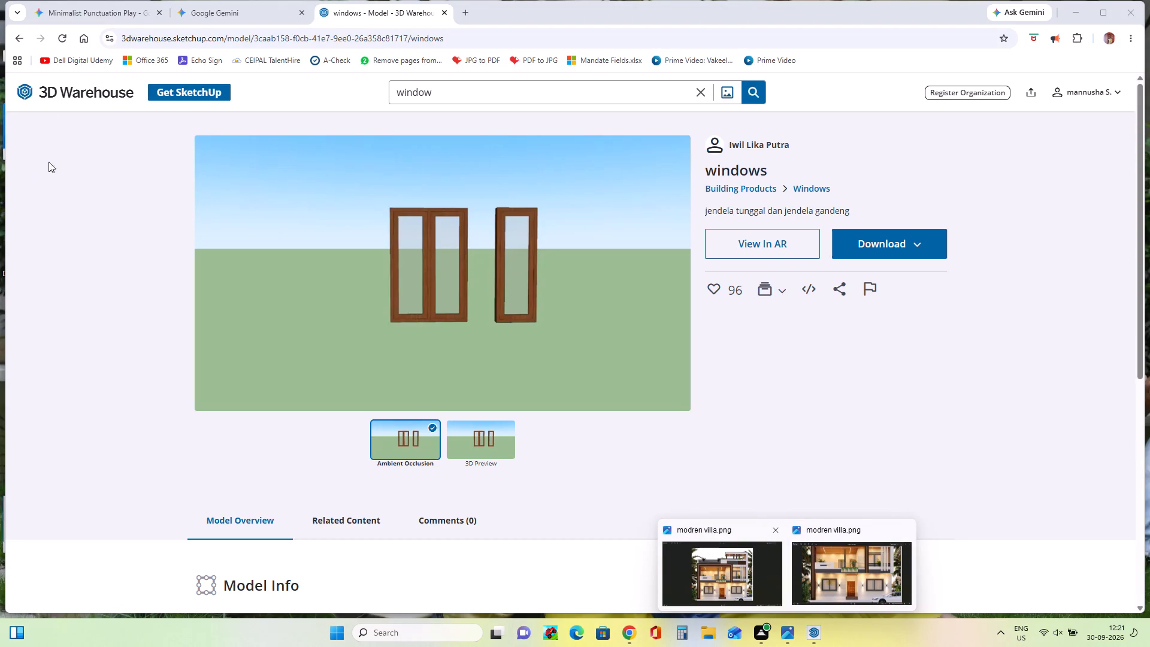
{"action": "left_click", "coordinate": [14, 44]}
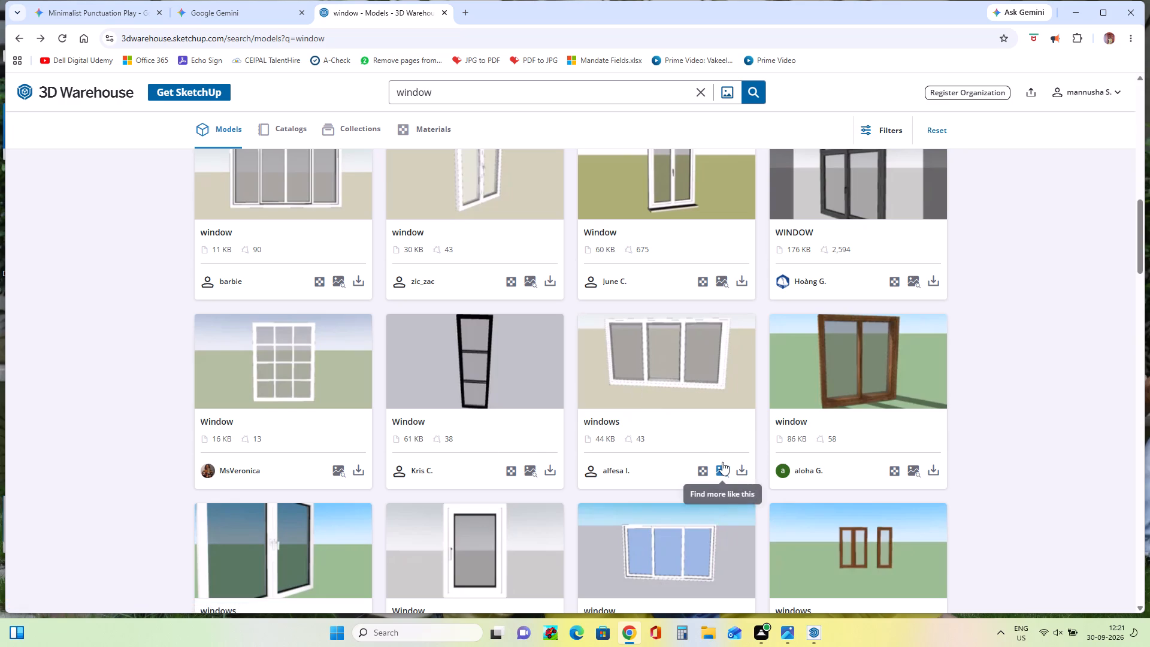
Open the dark-framed two-pane WINDOW model (209 KB) from the results and download it as a SketchUp file.
{"action": "scroll", "coordinate": [722, 462], "scroll_direction": "up", "scroll_amount": 5}
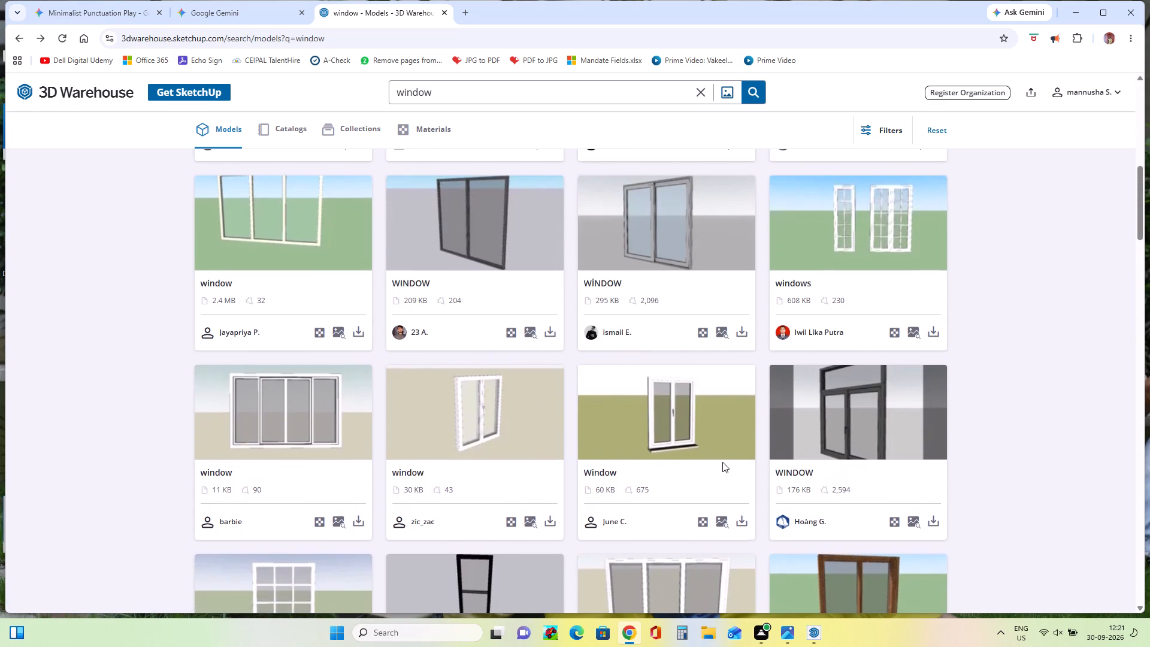
{"action": "left_click", "coordinate": [492, 277]}
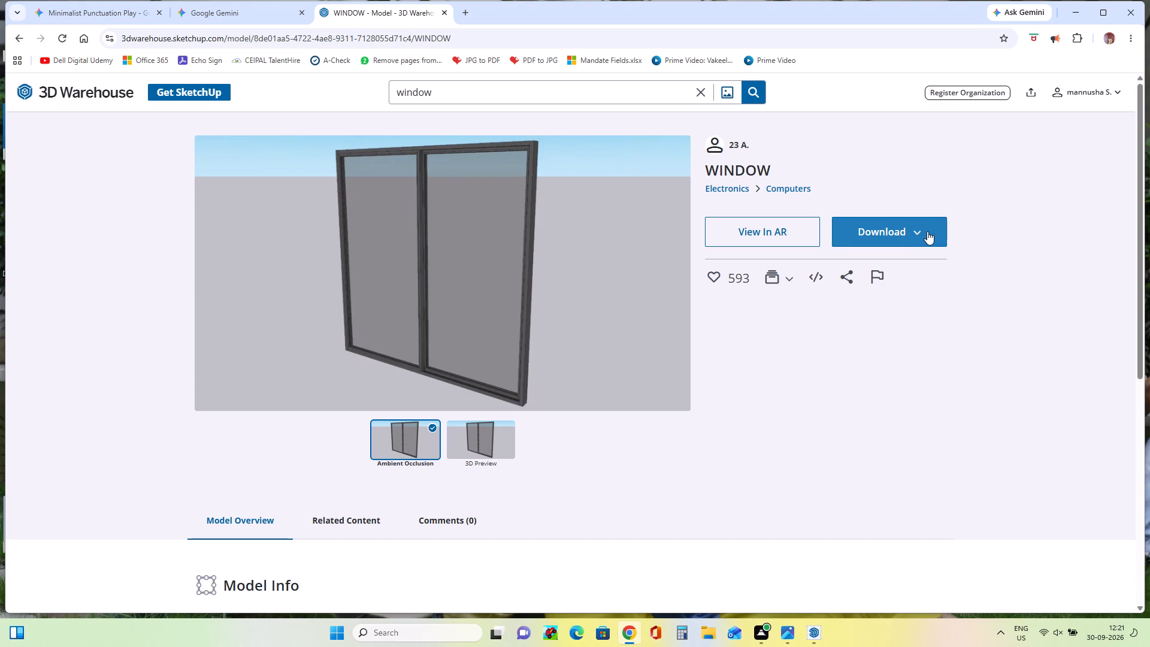
{"action": "left_click", "coordinate": [927, 231]}
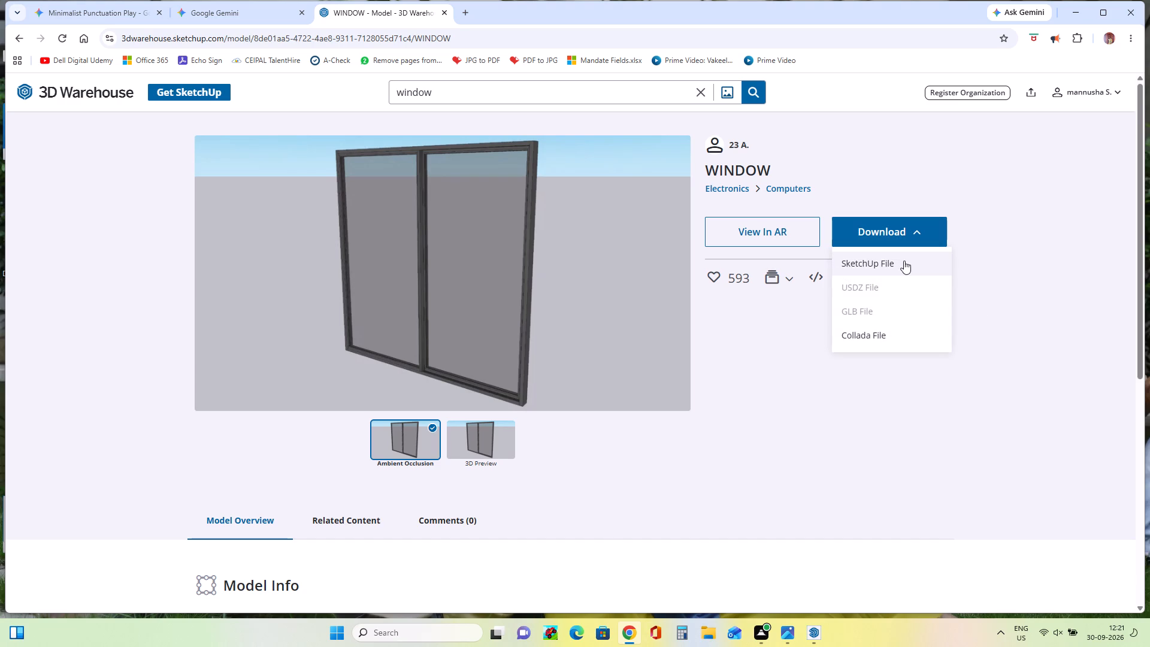
{"action": "left_click", "coordinate": [904, 261]}
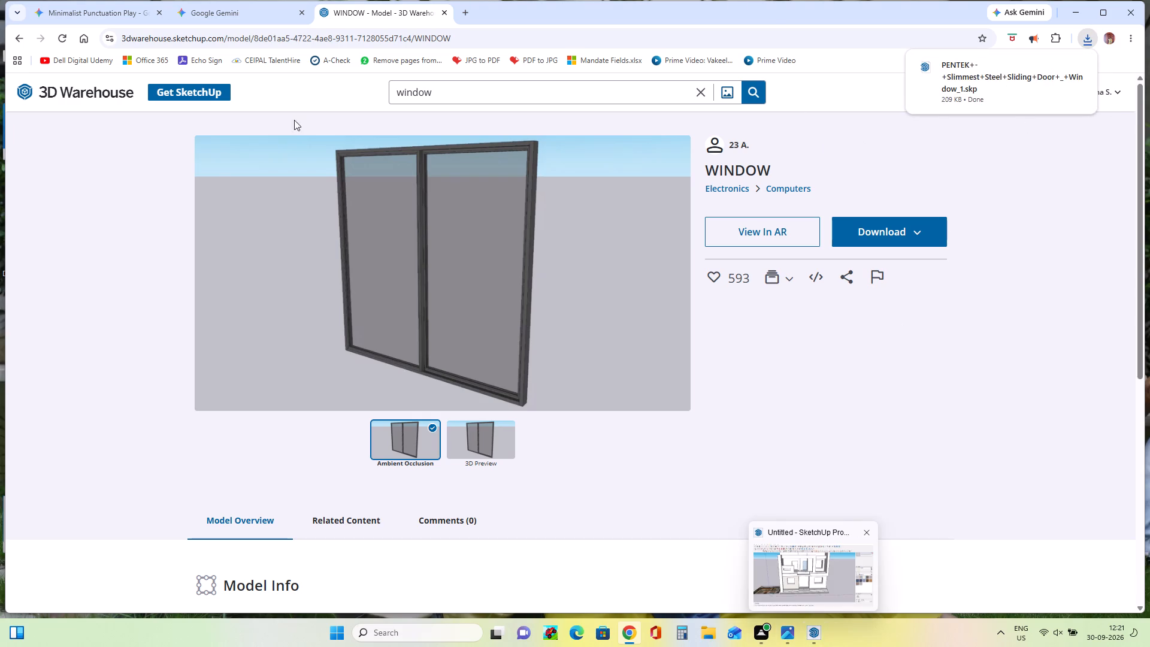
Replace the 3D Warehouse search term with "curtin" and run the search.
{"action": "left_click", "coordinate": [450, 92]}
{"action": "key", "text": "BackSpace"}
{"action": "key", "text": "BackSpace"}
{"action": "key", "text": "BackSpace"}
{"action": "key", "text": "BackSpace"}
{"action": "key", "text": "BackSpace"}
{"action": "key", "text": "BackSpace"}
{"action": "key", "text": "BackSpace"}
{"action": "key", "text": "BackSpace"}
{"action": "key", "text": "BackSpace"}
{"action": "key", "text": "BackSpace"}
{"action": "key", "text": "BackSpace"}
{"action": "key", "text": "BackSpace"}
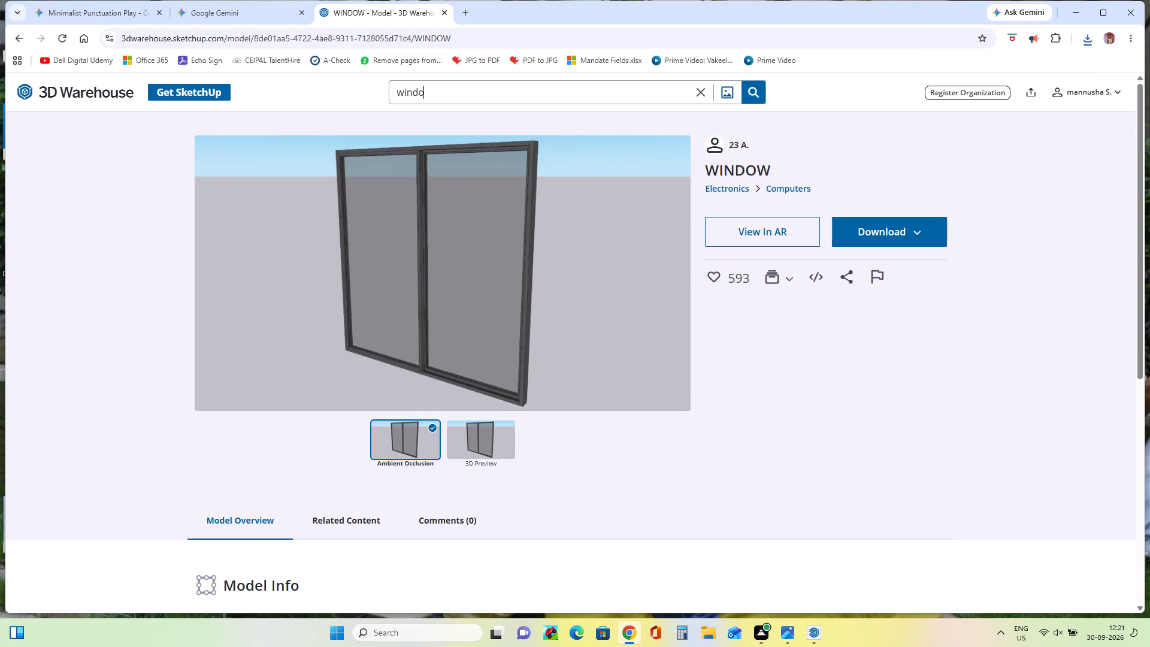
{"action": "type", "text": "curtin"}
{"action": "key", "text": "Return"}
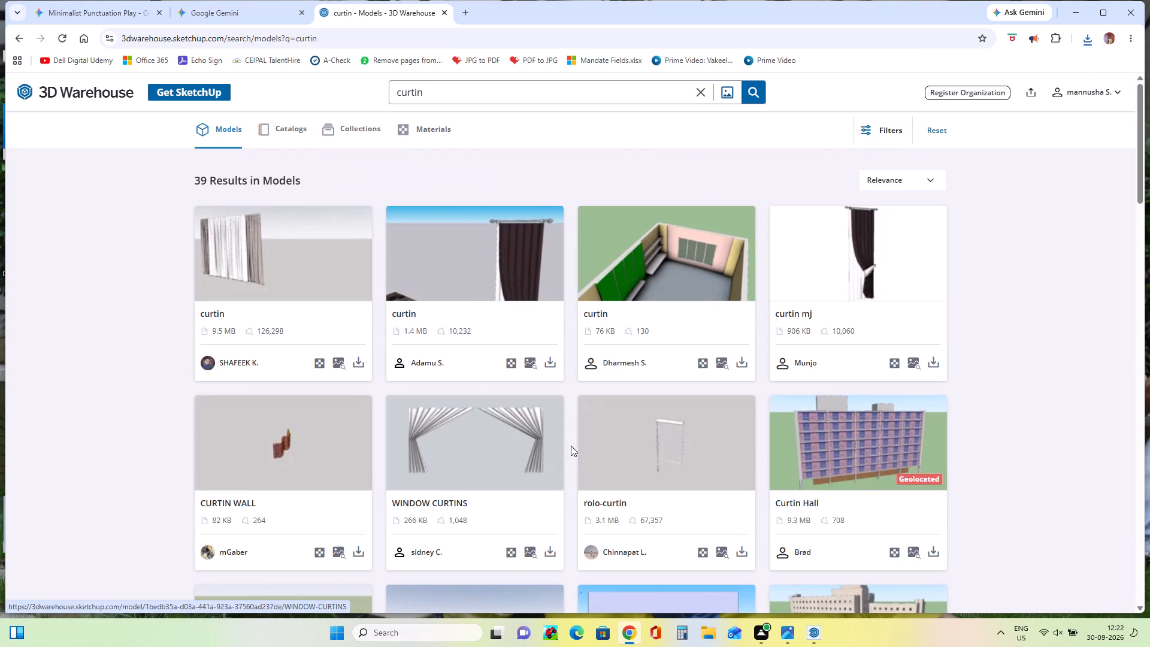
Browse the curtin search results for a curtain model that suits the house's windows.
{"action": "scroll", "coordinate": [464, 428], "scroll_direction": "down", "scroll_amount": 3}
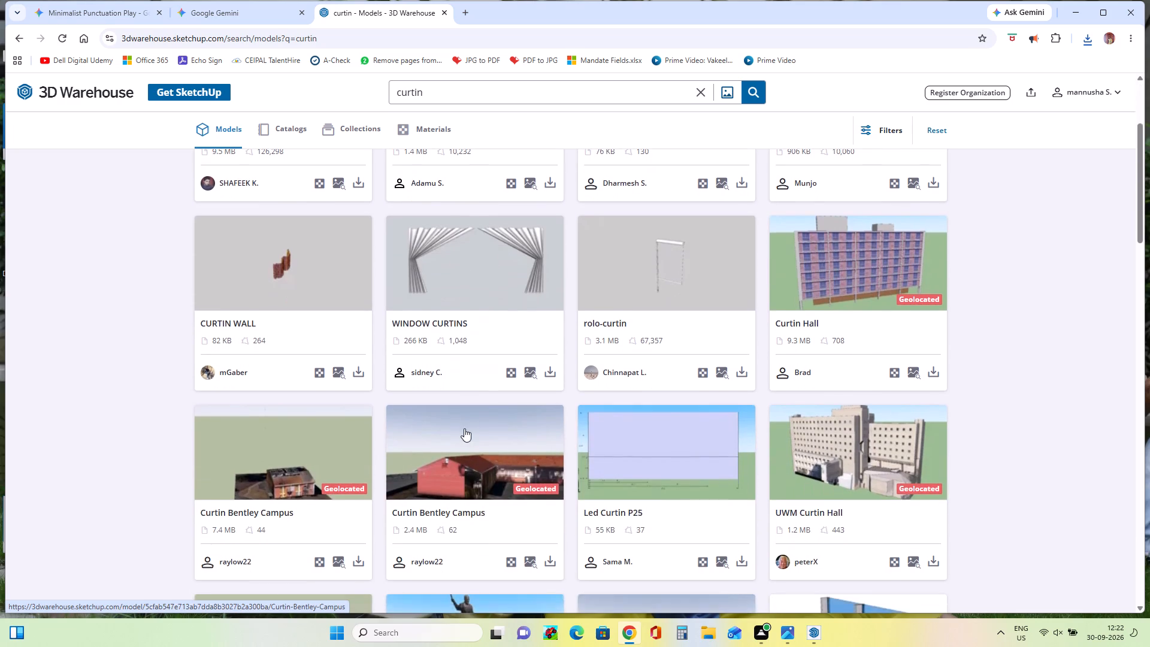
{"action": "scroll", "coordinate": [464, 428], "scroll_direction": "down", "scroll_amount": 3}
{"action": "scroll", "coordinate": [464, 428], "scroll_direction": "up", "scroll_amount": 9}
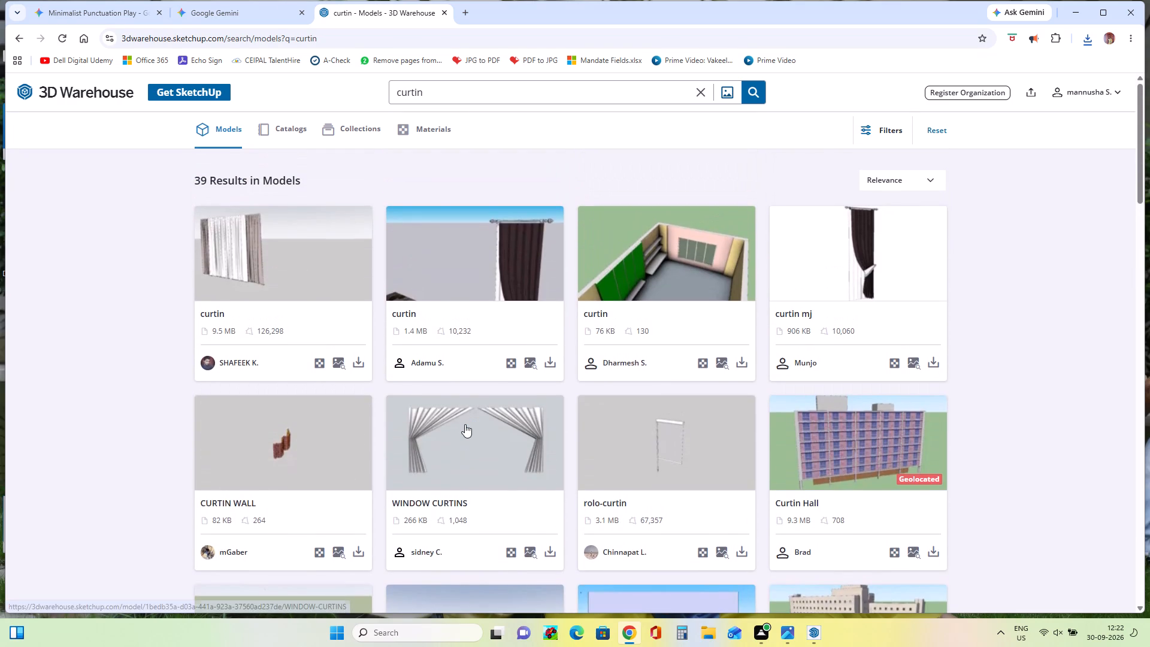
{"action": "scroll", "coordinate": [465, 424], "scroll_direction": "down", "scroll_amount": 7}
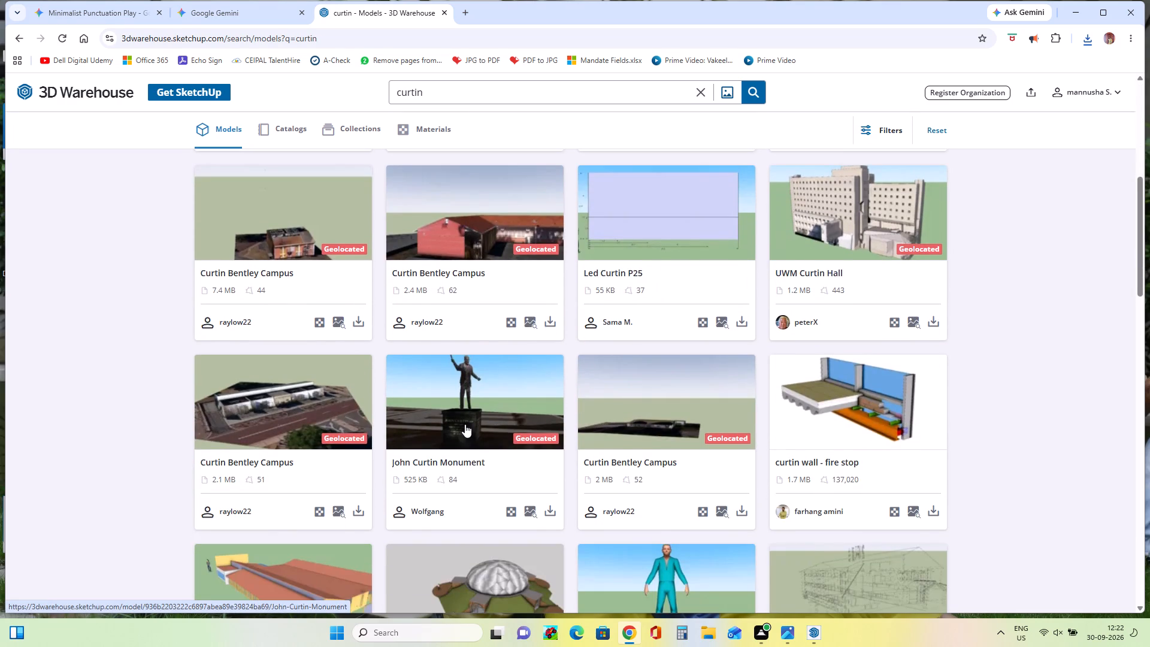
{"action": "scroll", "coordinate": [465, 424], "scroll_direction": "down", "scroll_amount": 8}
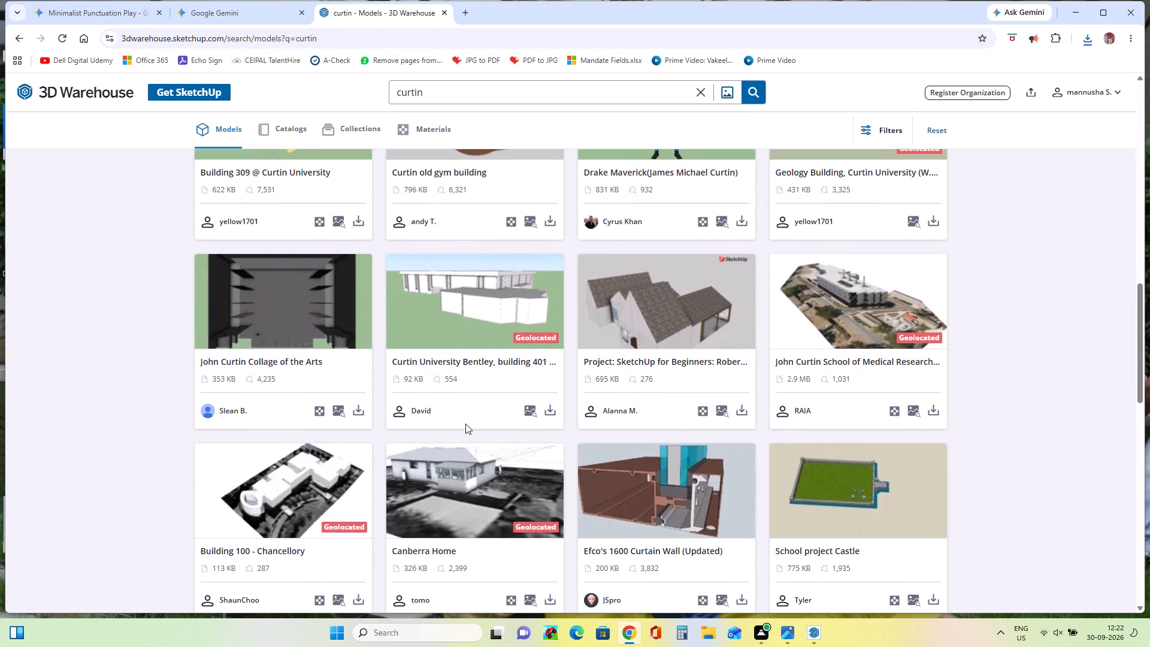
{"action": "scroll", "coordinate": [465, 424], "scroll_direction": "down", "scroll_amount": 3}
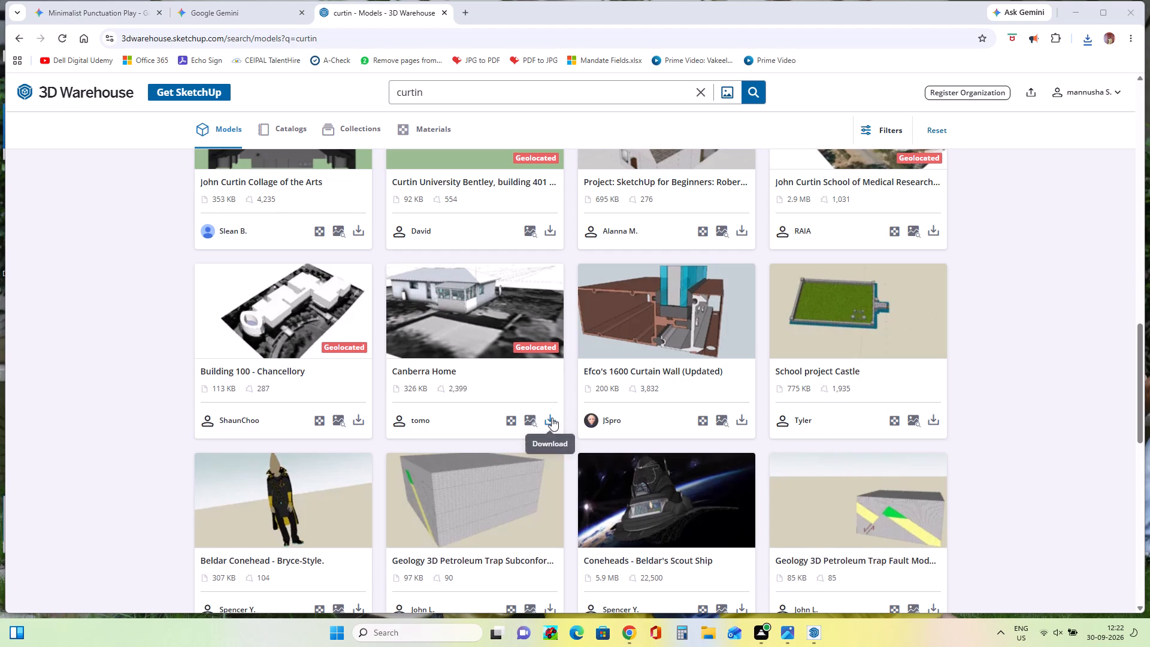
{"action": "scroll", "coordinate": [552, 418], "scroll_direction": "down", "scroll_amount": 8}
{"action": "scroll", "coordinate": [552, 418], "scroll_direction": "up", "scroll_amount": 10}
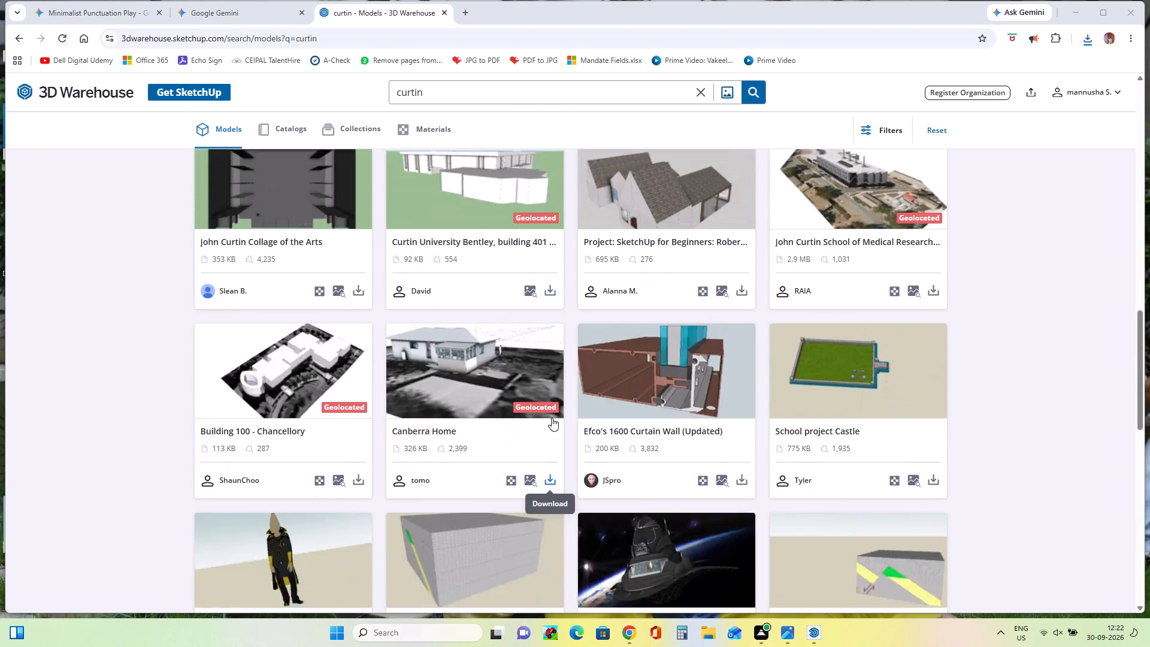
{"action": "scroll", "coordinate": [552, 418], "scroll_direction": "up", "scroll_amount": 18}
{"action": "scroll", "coordinate": [552, 418], "scroll_direction": "up", "scroll_amount": 3}
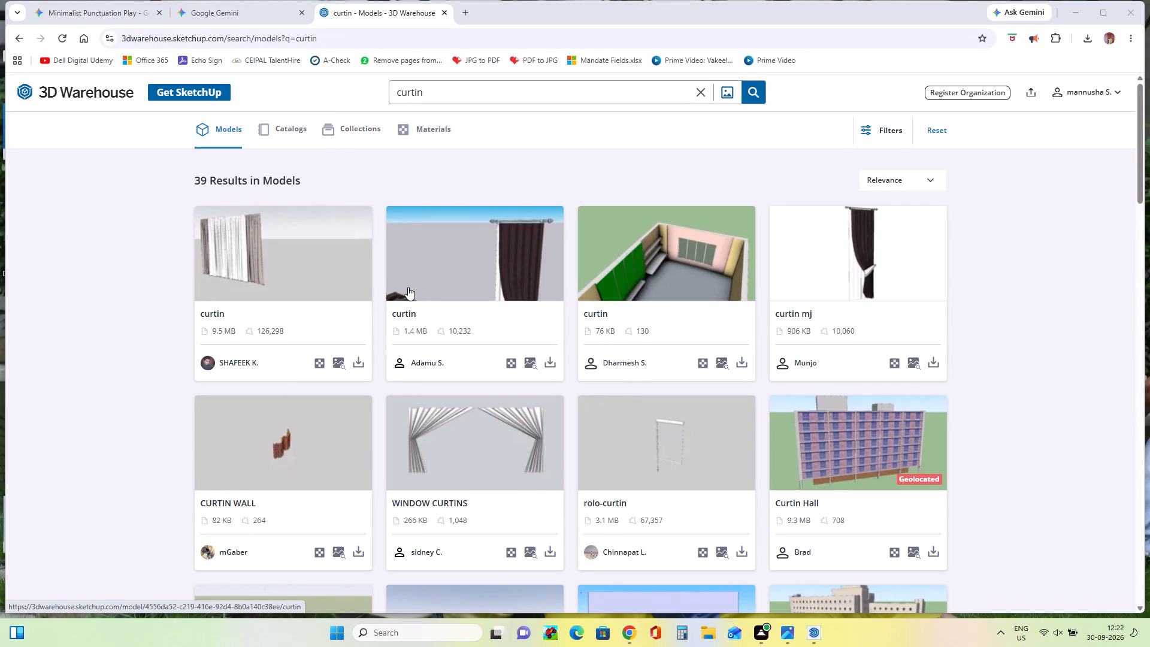
Open the 9.5 MB curtin model with white and brown drapes from the results and download it as a SketchUp file.
{"action": "left_click", "coordinate": [235, 259]}
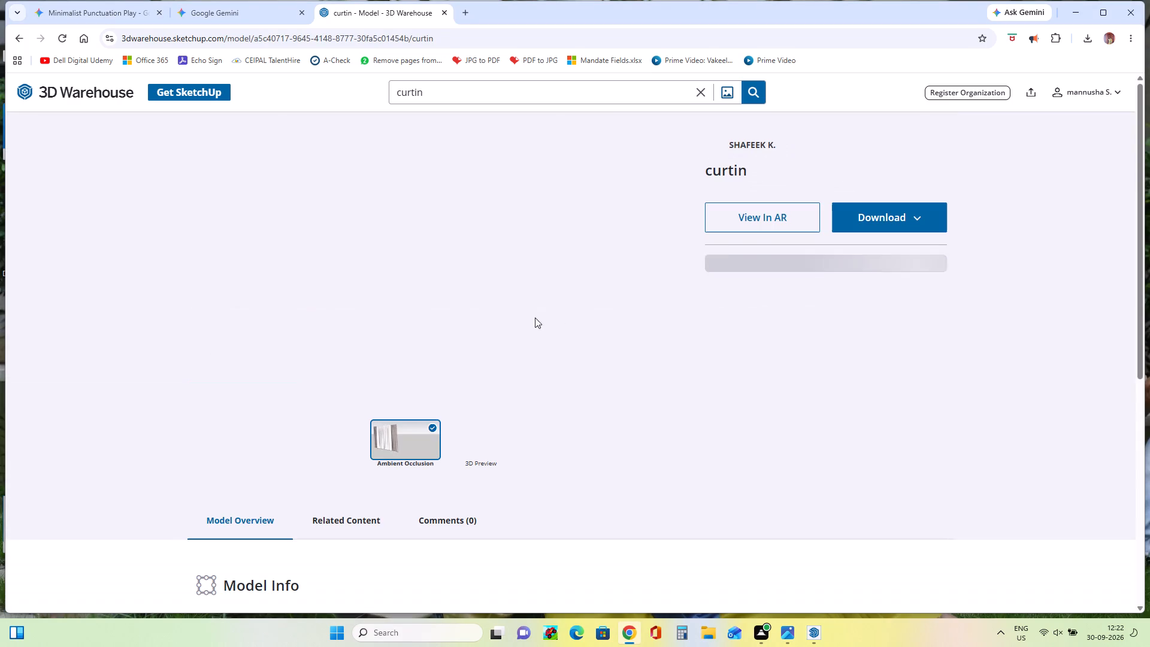
{"action": "scroll", "coordinate": [395, 352], "scroll_direction": "down", "scroll_amount": 9}
{"action": "scroll", "coordinate": [395, 352], "scroll_direction": "up", "scroll_amount": 8}
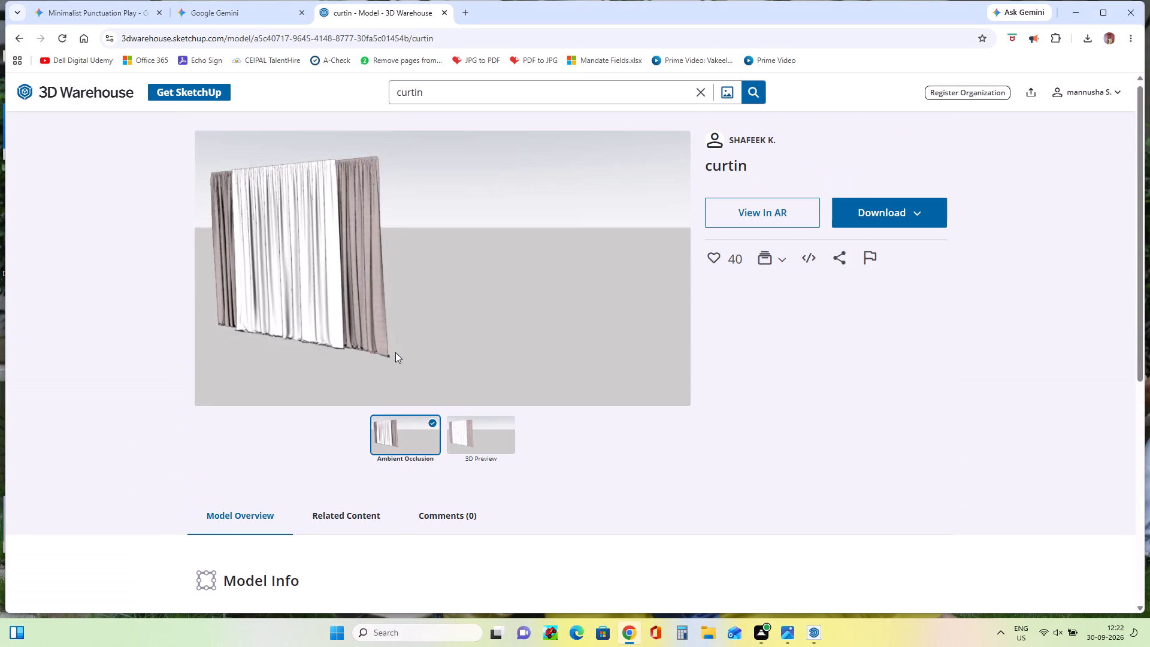
{"action": "scroll", "coordinate": [395, 352], "scroll_direction": "up", "scroll_amount": 2}
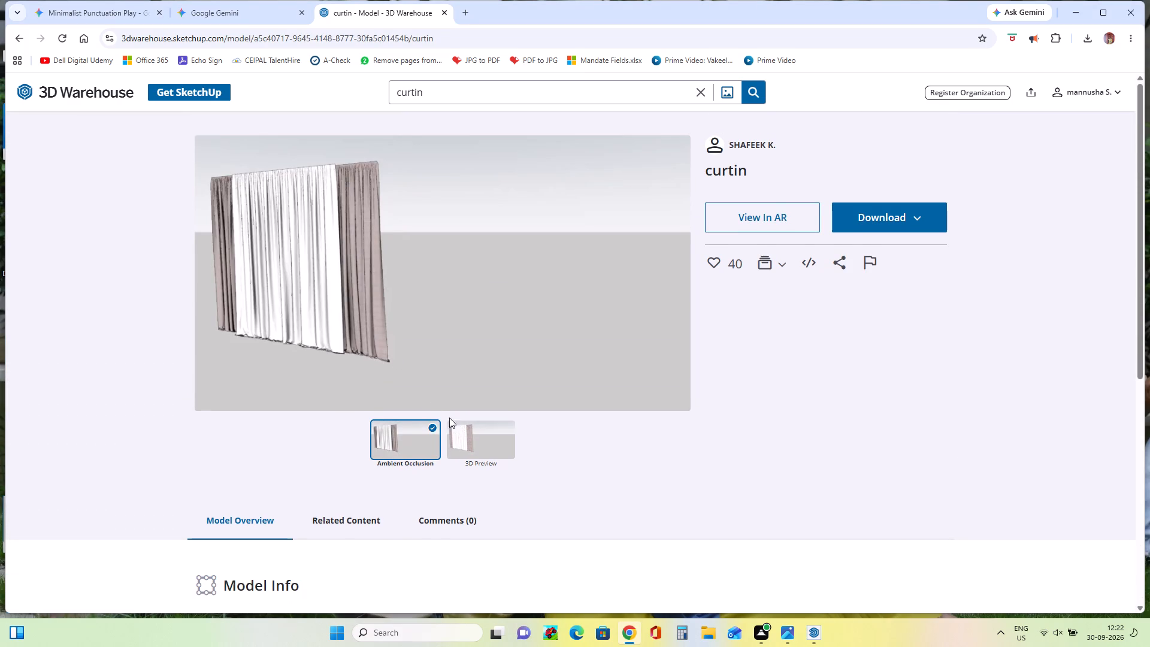
{"action": "left_click", "coordinate": [862, 218]}
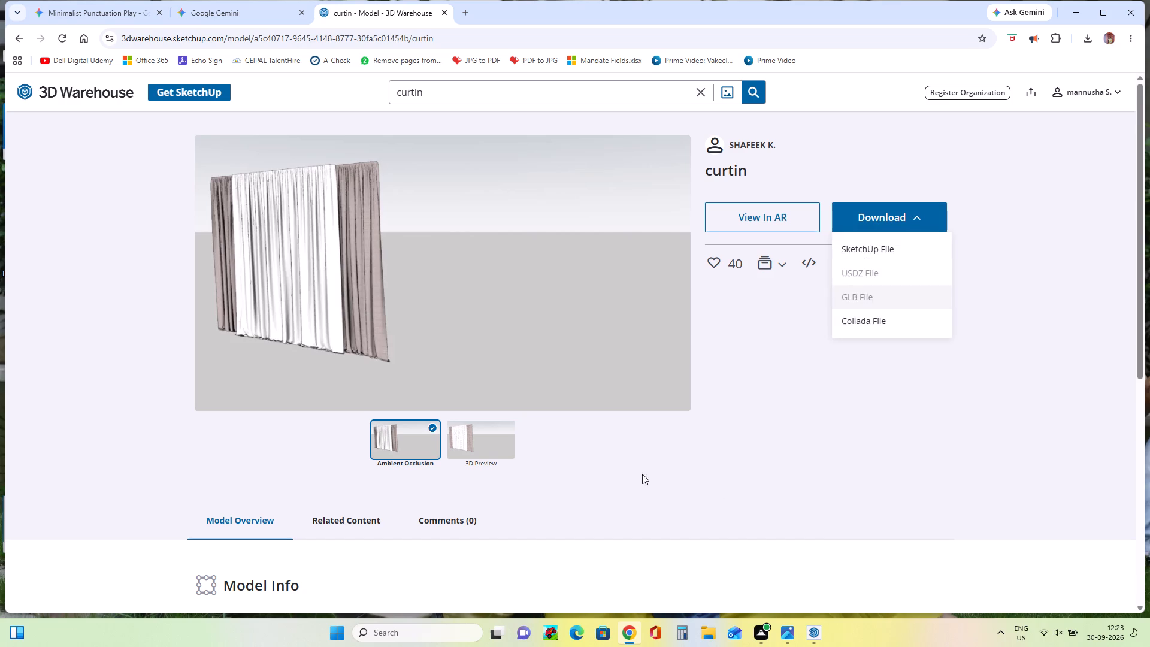
{"action": "left_click", "coordinate": [868, 251]}
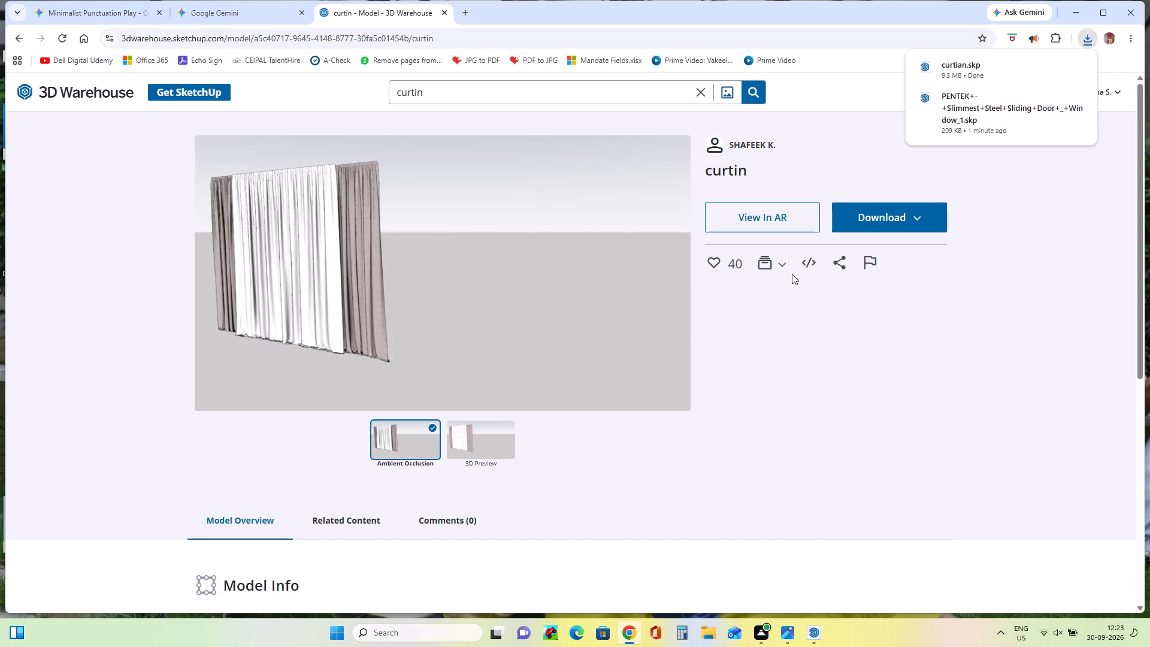
Switch to SketchUp, import the curtian file from Downloads and place it in the ground-floor window opening of the textured wall.
{"action": "left_click", "coordinate": [1065, 13]}
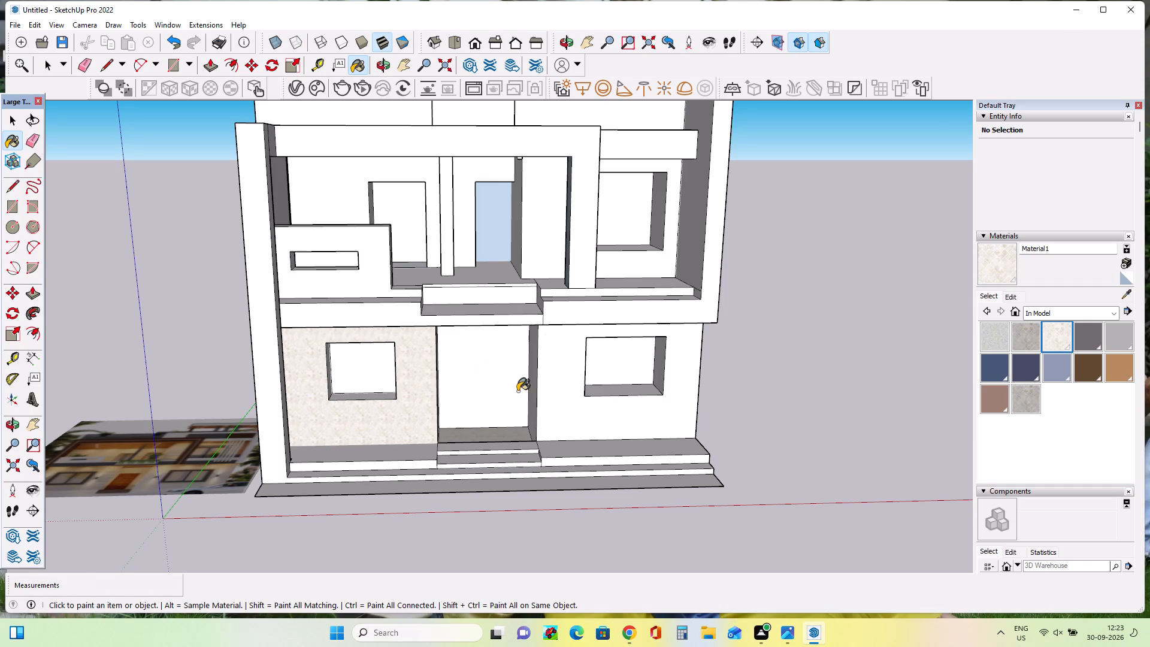
{"action": "scroll", "coordinate": [517, 391], "scroll_direction": "down", "scroll_amount": 7}
{"action": "scroll", "coordinate": [478, 319], "scroll_direction": "up", "scroll_amount": 2}
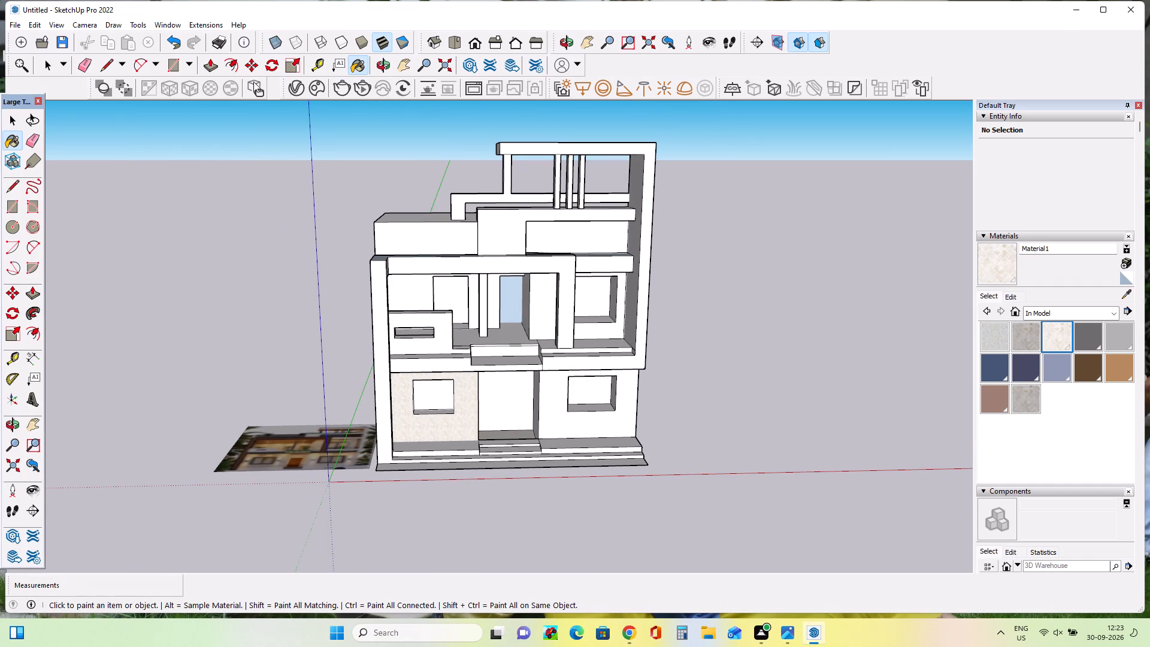
{"action": "left_click", "coordinate": [19, 23]}
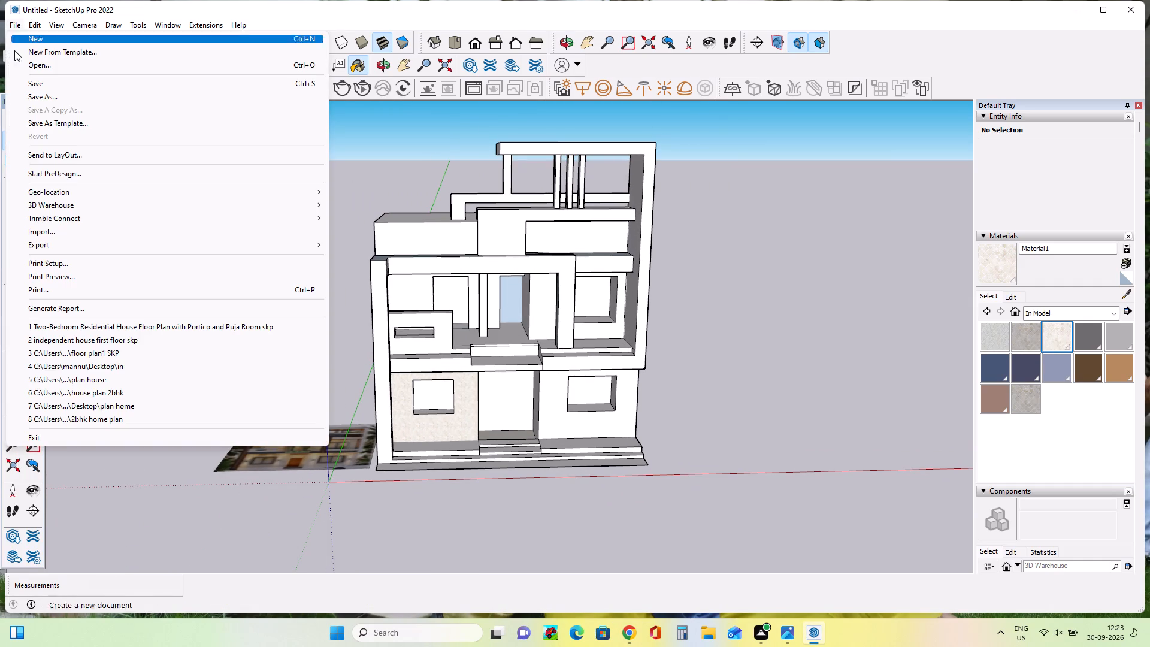
{"action": "left_click", "coordinate": [54, 231]}
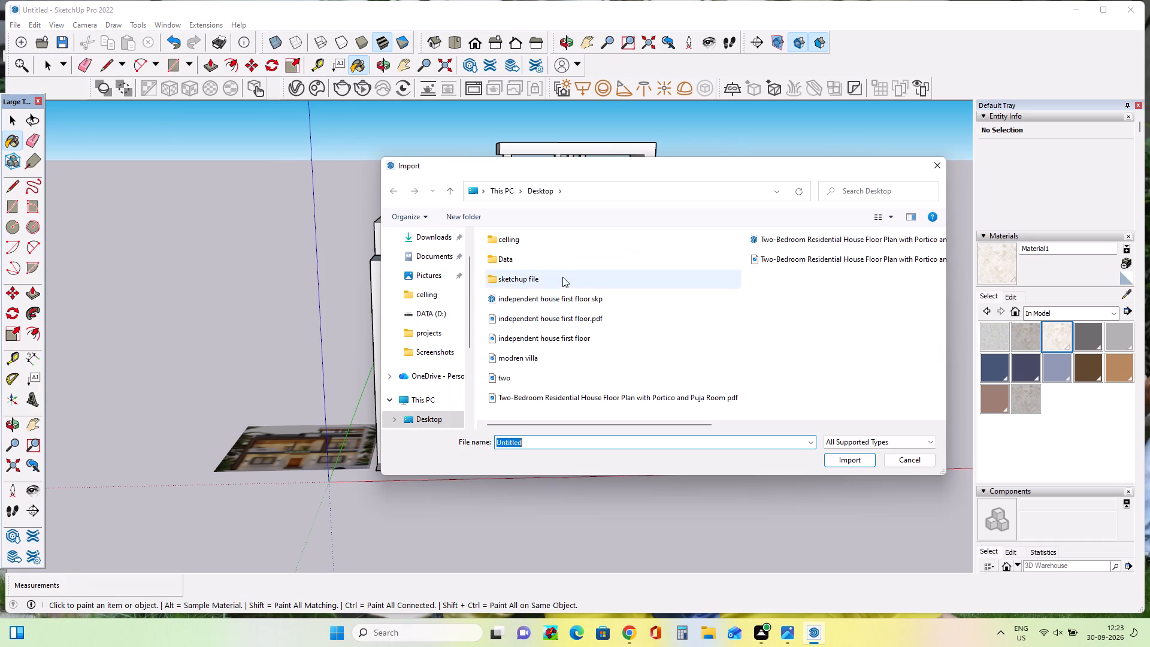
{"action": "scroll", "coordinate": [432, 409], "scroll_direction": "down", "scroll_amount": 3}
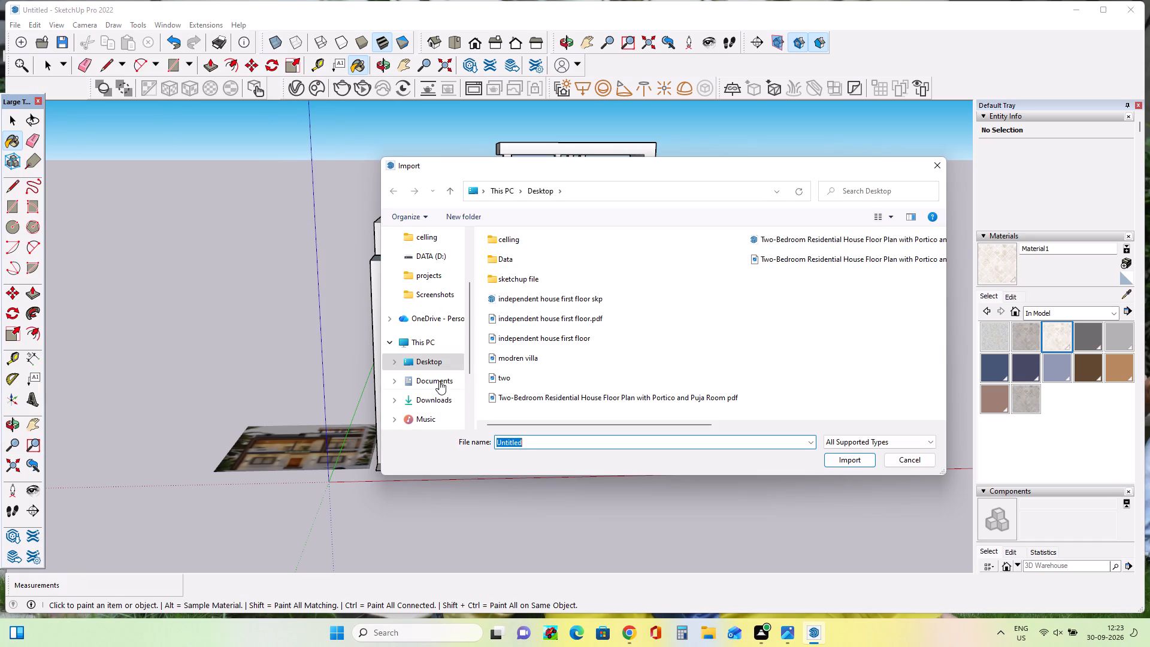
{"action": "left_click", "coordinate": [441, 401]}
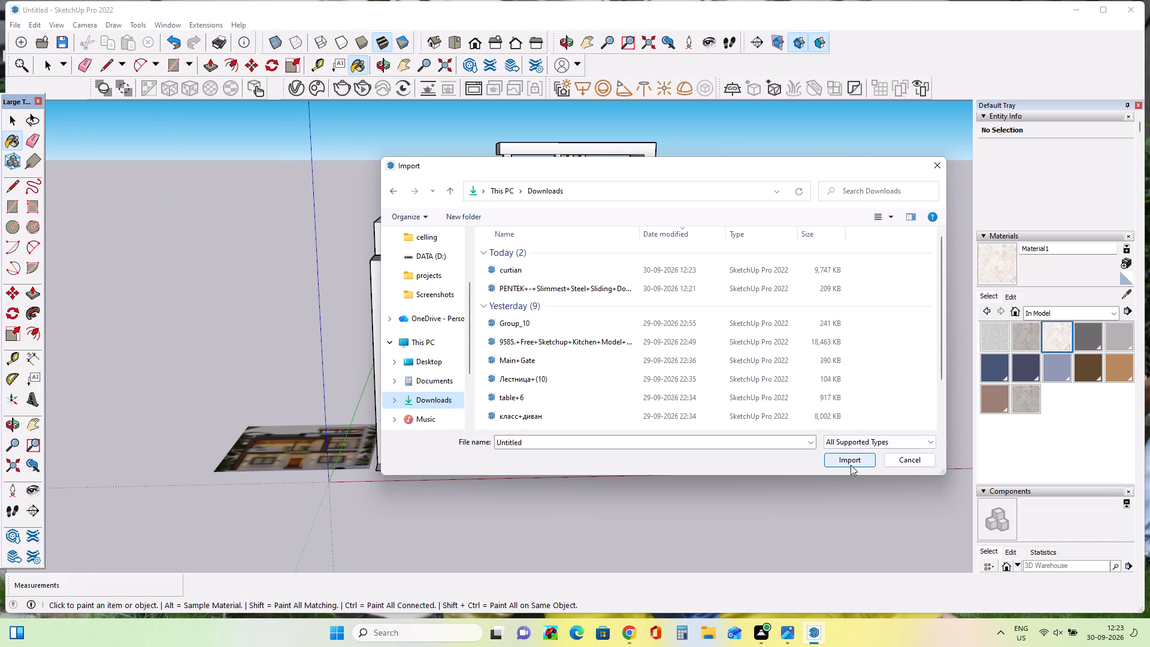
{"action": "left_click", "coordinate": [523, 275]}
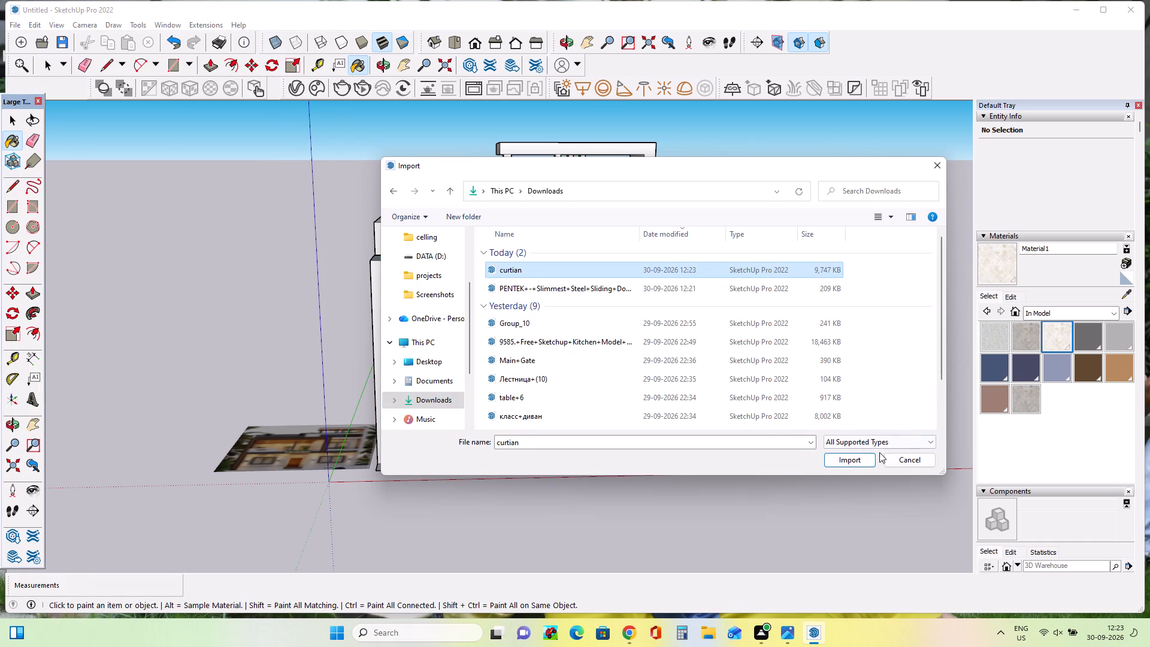
{"action": "left_click", "coordinate": [840, 461]}
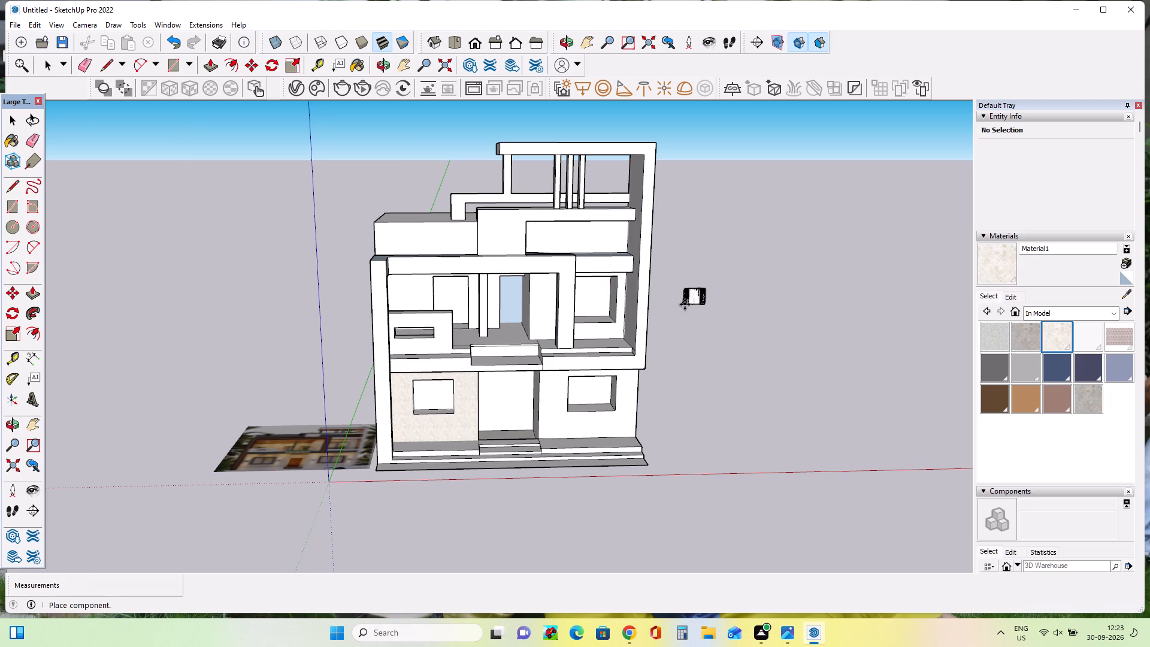
{"action": "scroll", "coordinate": [416, 407], "scroll_direction": "up", "scroll_amount": 2}
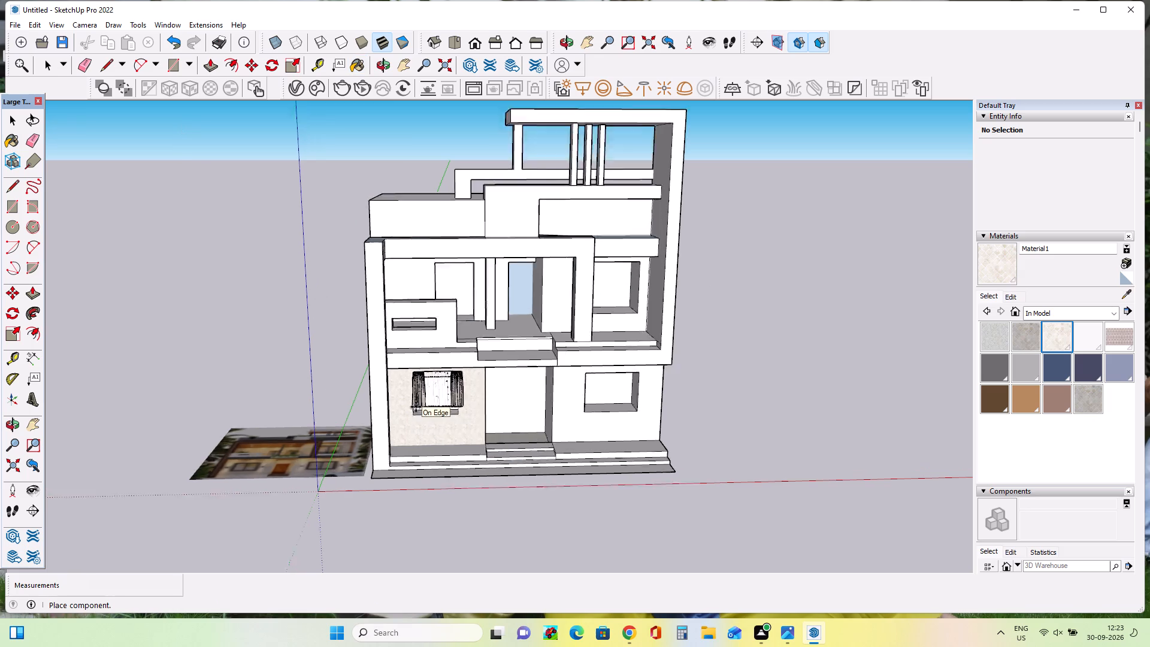
{"action": "scroll", "coordinate": [416, 407], "scroll_direction": "up", "scroll_amount": 16}
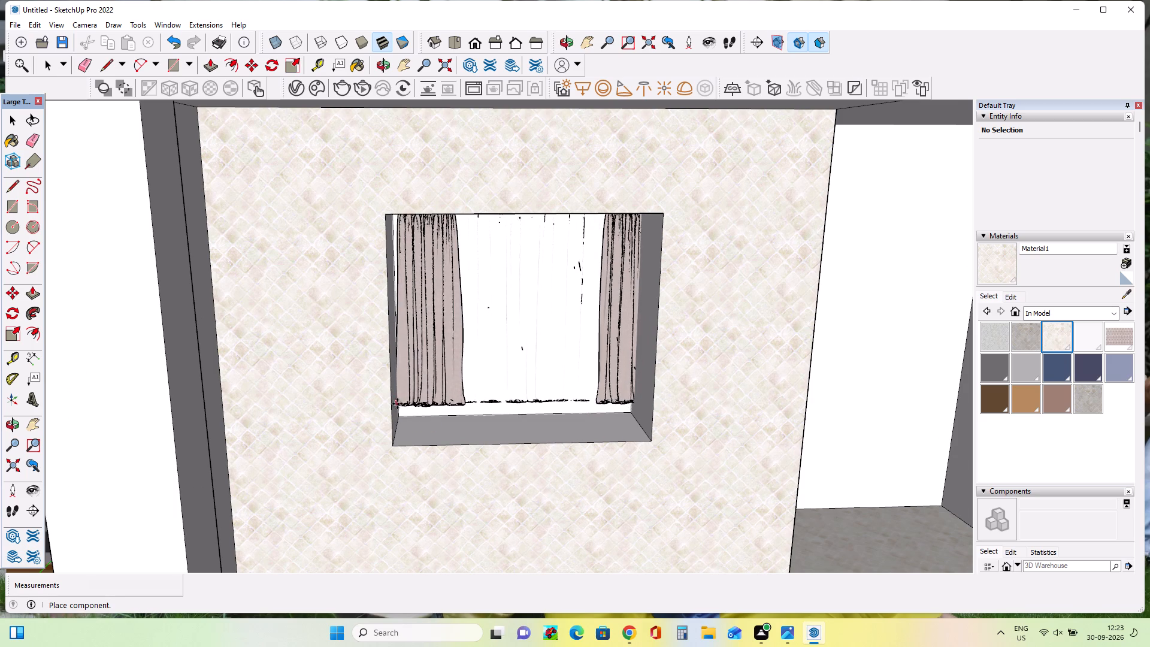
{"action": "double_click", "coordinate": [396, 406]}
Move the curtain down so its lower corner sits on the sill at the inner corner of the window opening.
{"action": "scroll", "coordinate": [419, 385], "scroll_direction": "down", "scroll_amount": 3}
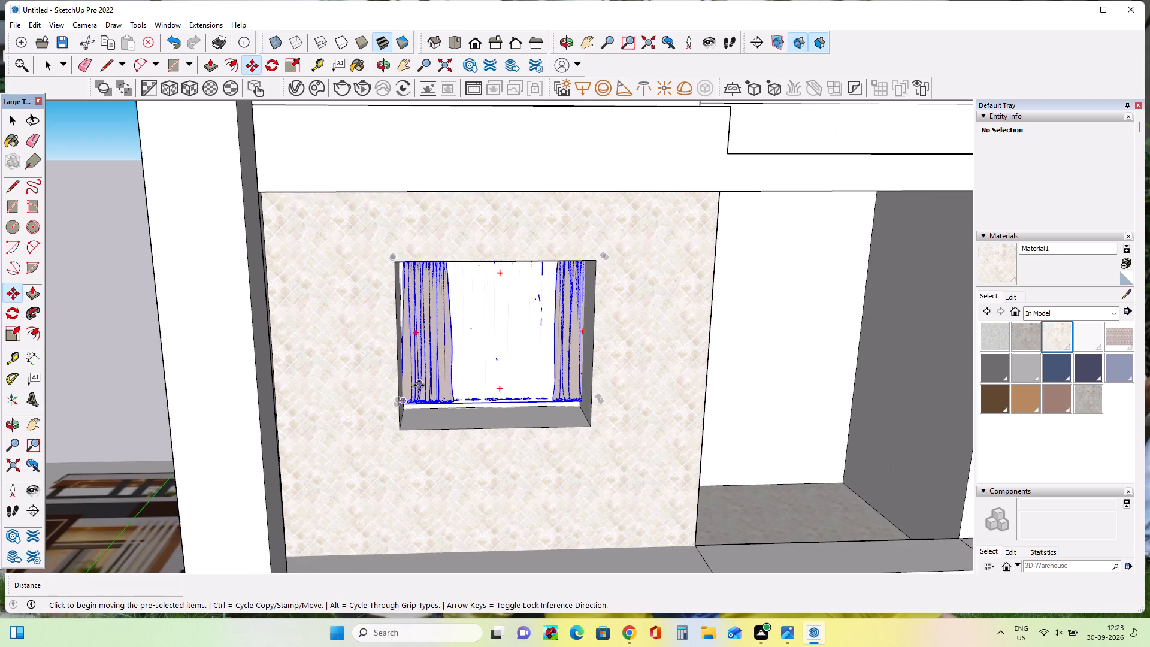
{"action": "scroll", "coordinate": [419, 385], "scroll_direction": "down", "scroll_amount": 3}
{"action": "scroll", "coordinate": [414, 404], "scroll_direction": "up", "scroll_amount": 8}
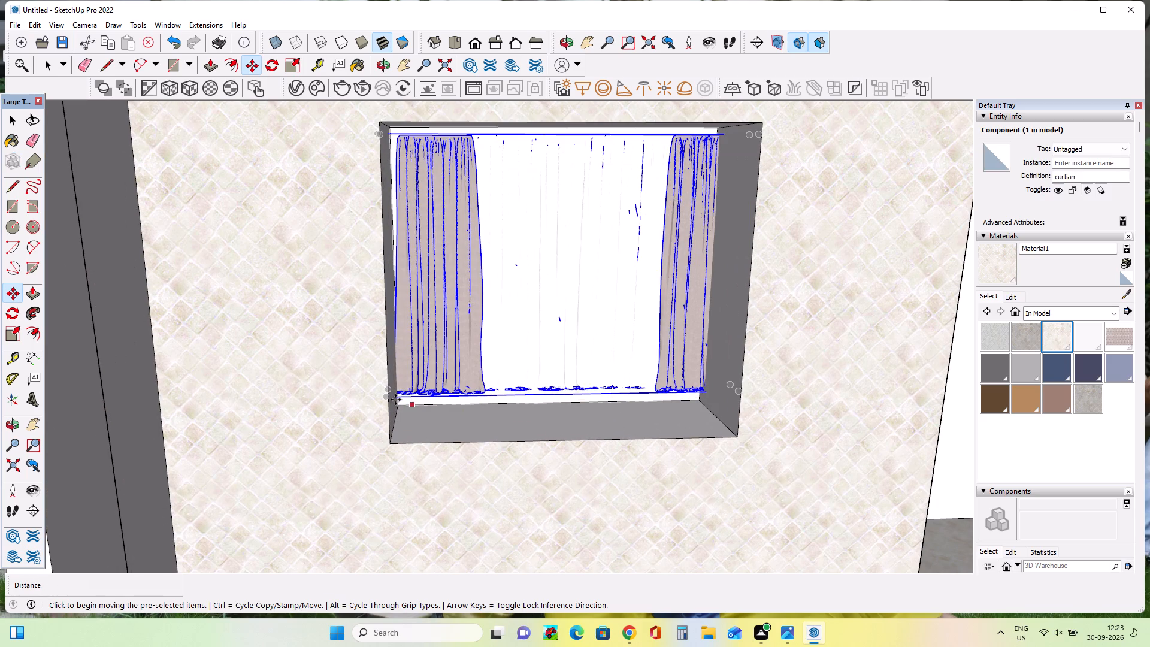
{"action": "left_click", "coordinate": [395, 391]}
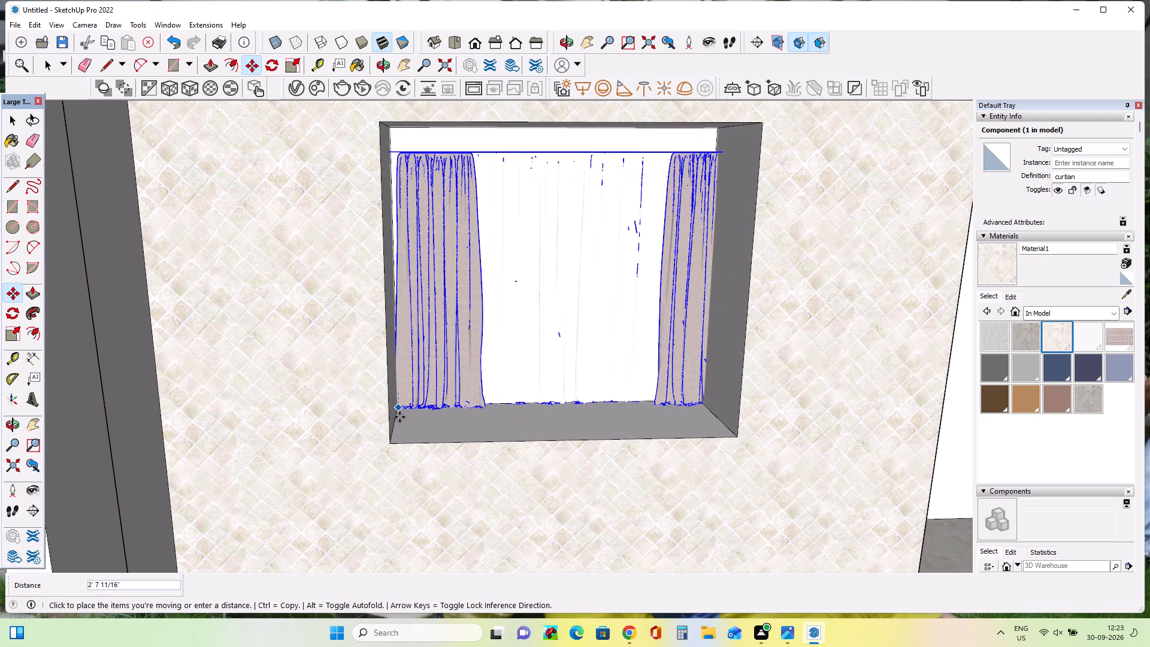
{"action": "left_click", "coordinate": [398, 417]}
{"action": "scroll", "coordinate": [429, 394], "scroll_direction": "down", "scroll_amount": 3}
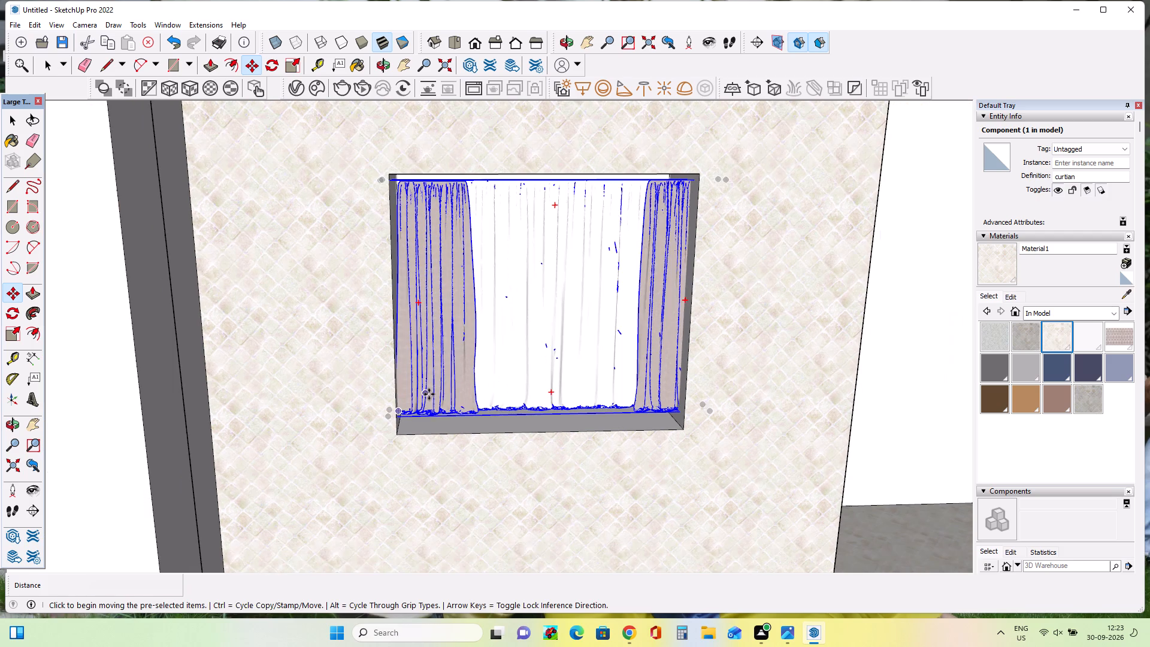
{"action": "scroll", "coordinate": [429, 394], "scroll_direction": "down", "scroll_amount": 8}
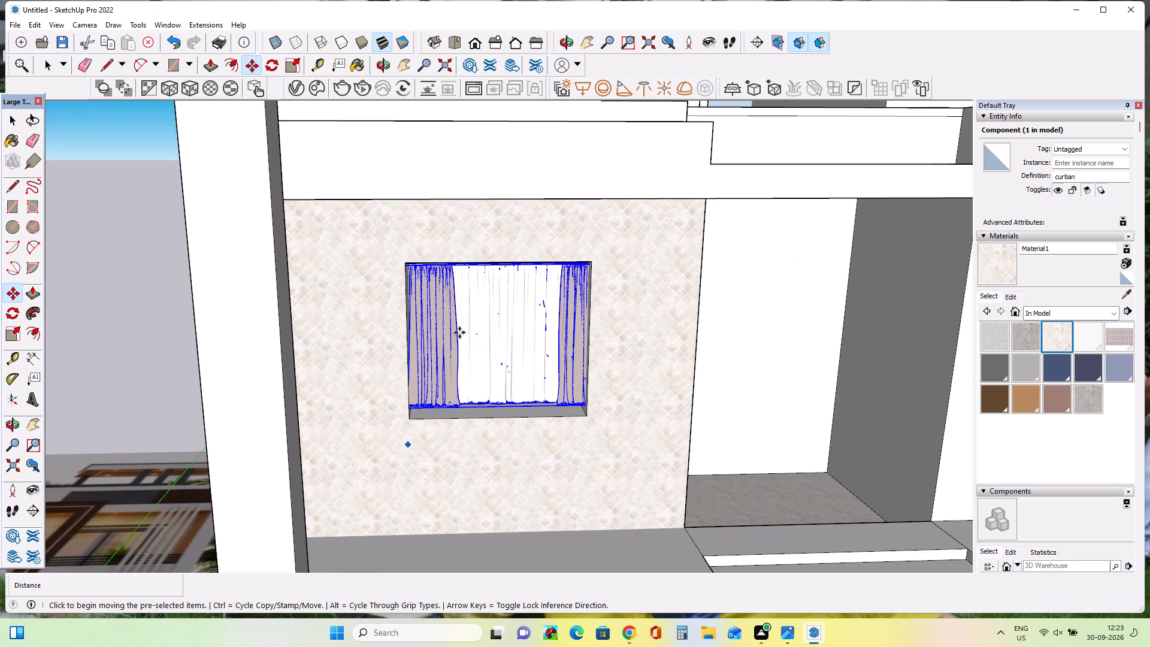
{"action": "scroll", "coordinate": [460, 338], "scroll_direction": "down", "scroll_amount": 3}
Import the PENTEK Slimmest Steel Sliding Door window file from Downloads and place it at the lower corner of the curtained opening.
{"action": "left_click", "coordinate": [13, 26]}
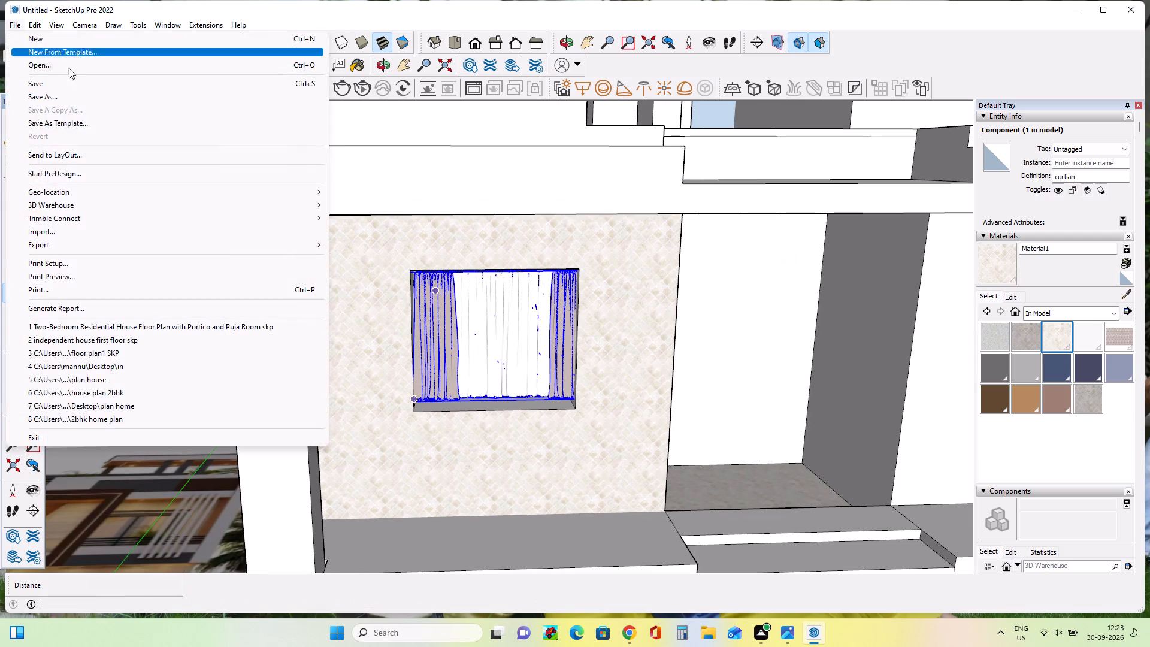
{"action": "left_click", "coordinate": [120, 237]}
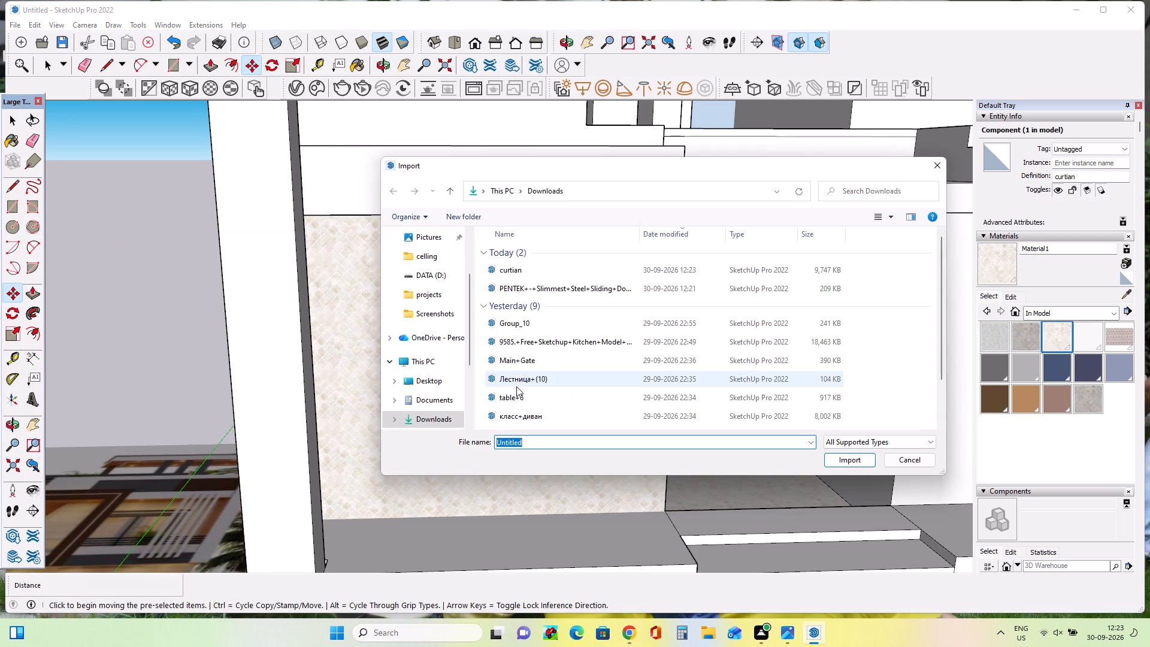
{"action": "left_click", "coordinate": [549, 295]}
{"action": "left_click", "coordinate": [860, 467]}
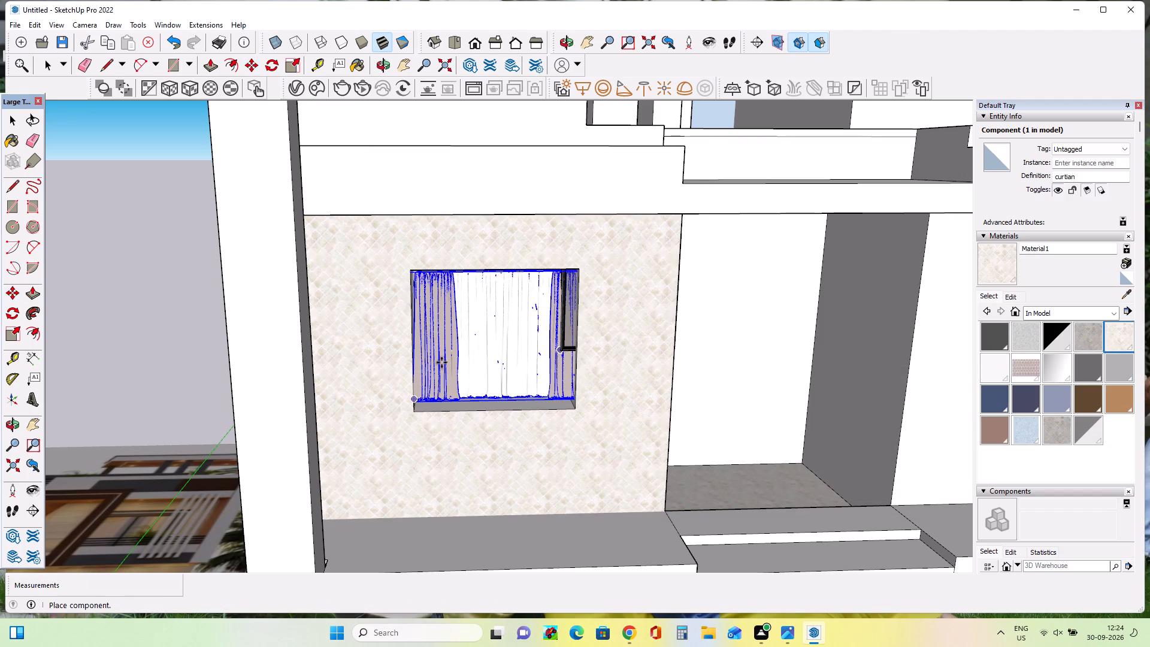
{"action": "left_click", "coordinate": [417, 406]}
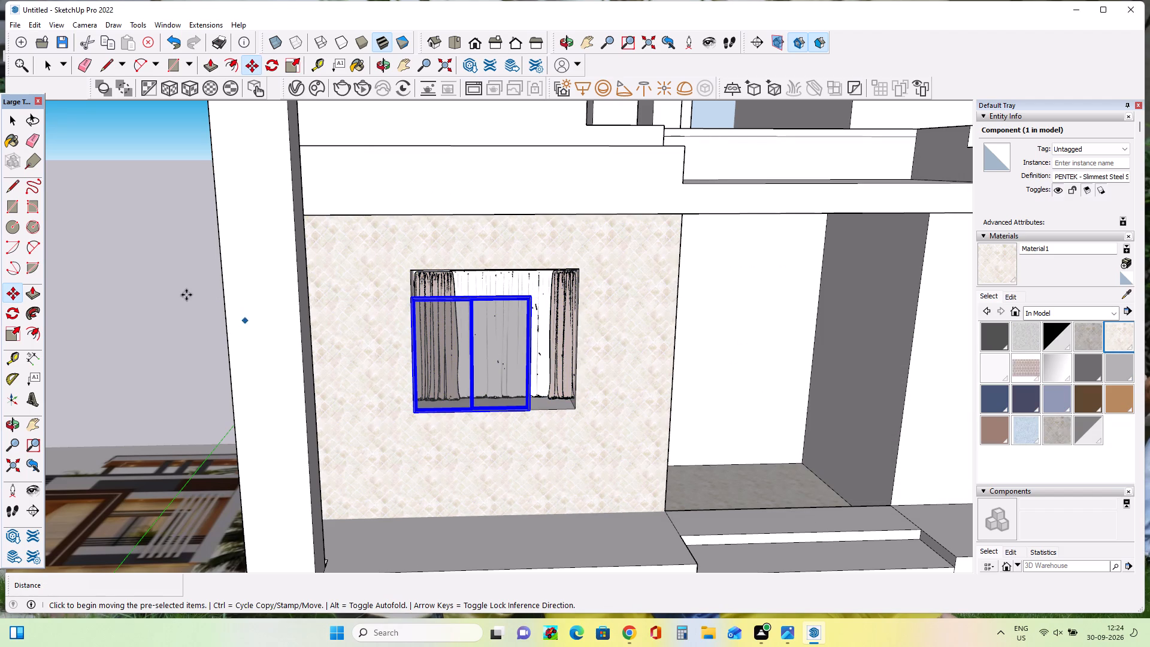
Scale the two-pane window to fit the curtained opening, about 1.40 times in width and 1.22 times in height.
{"action": "left_click", "coordinate": [7, 332]}
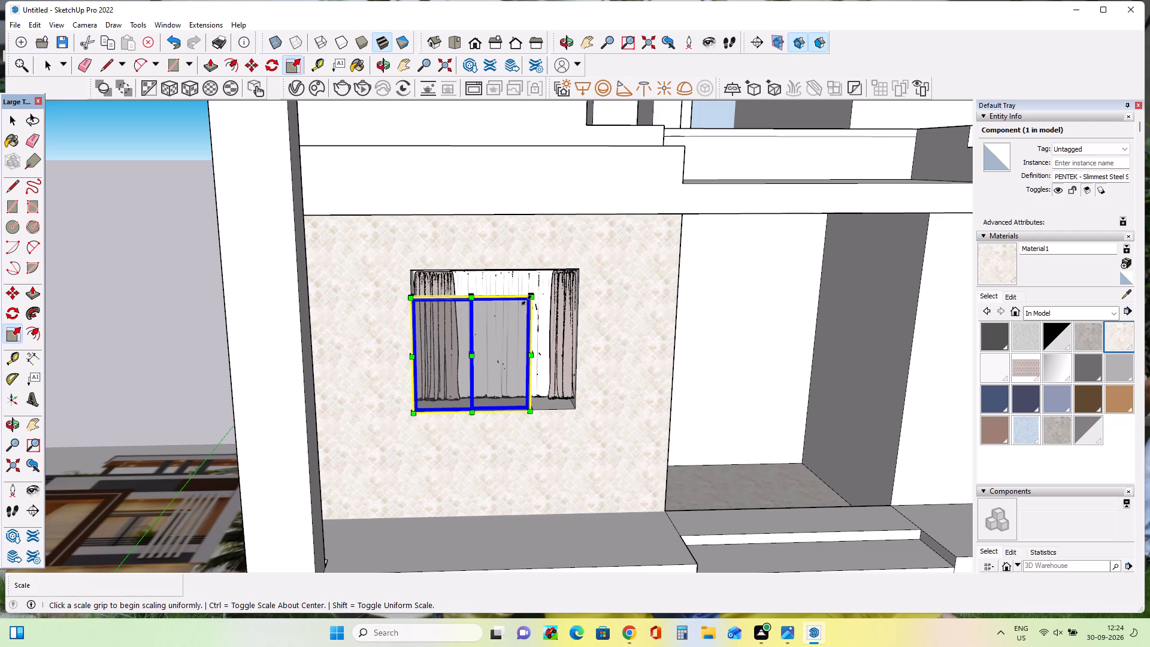
{"action": "left_click", "coordinate": [530, 352]}
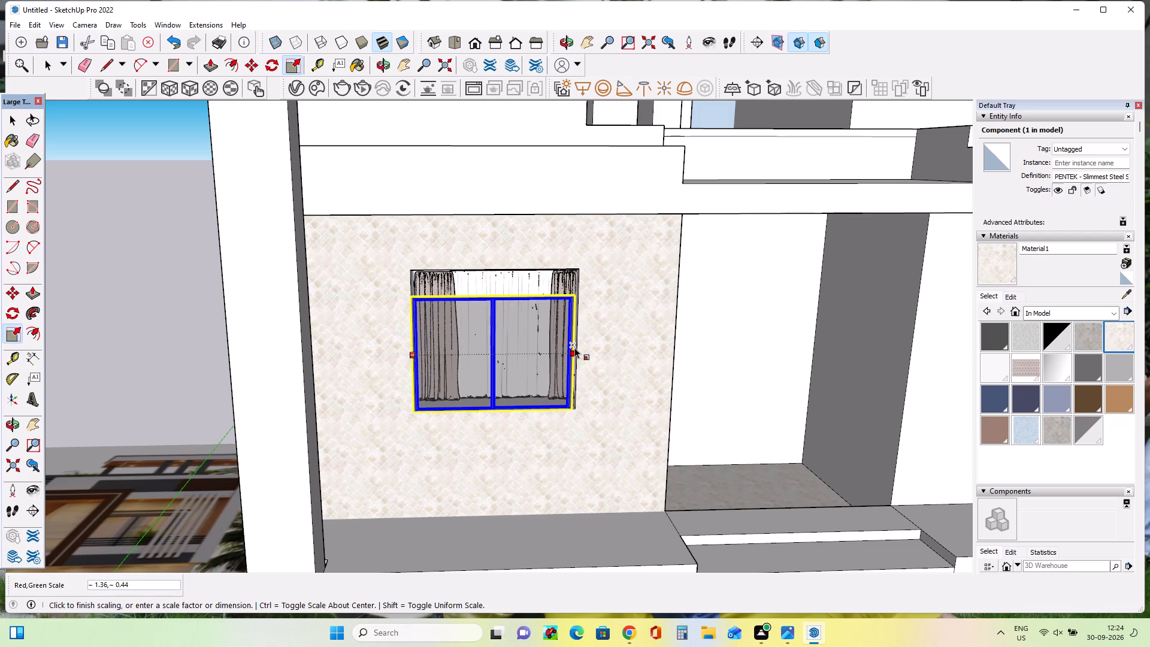
{"action": "left_click", "coordinate": [580, 347]}
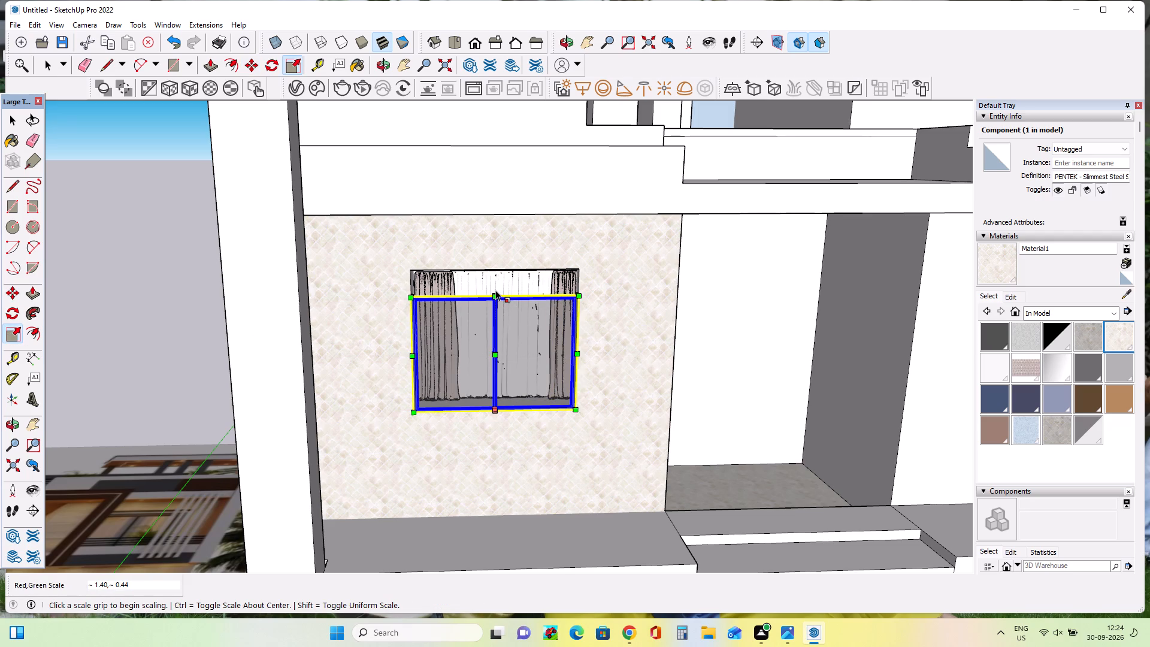
{"action": "left_click", "coordinate": [491, 291]}
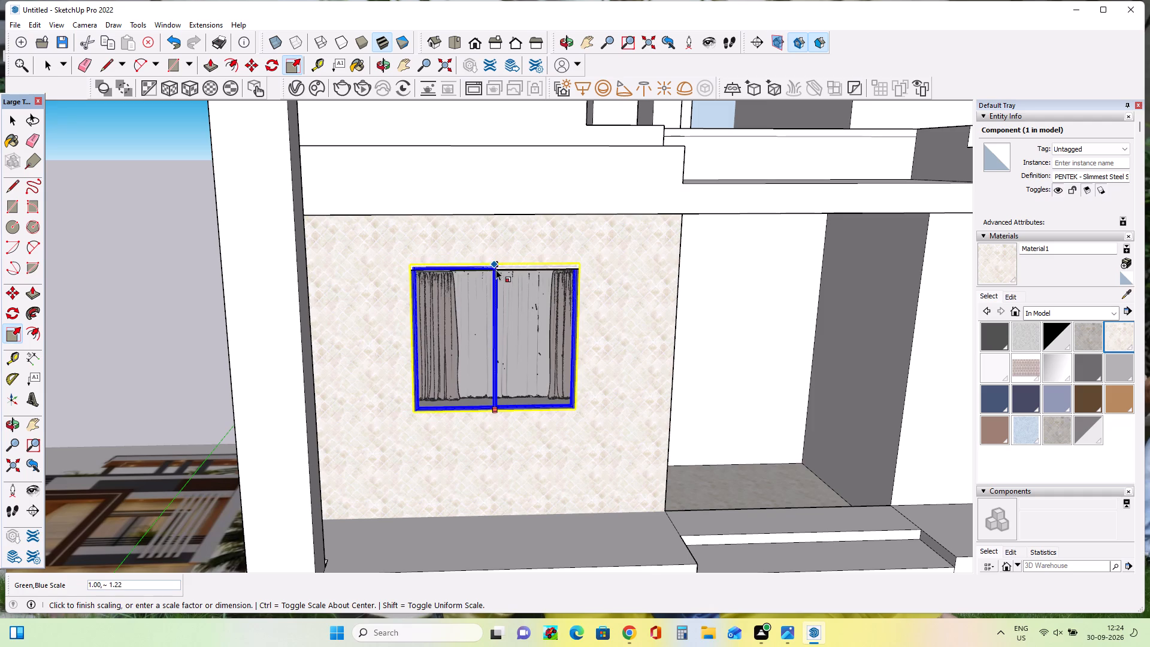
{"action": "left_click", "coordinate": [496, 270]}
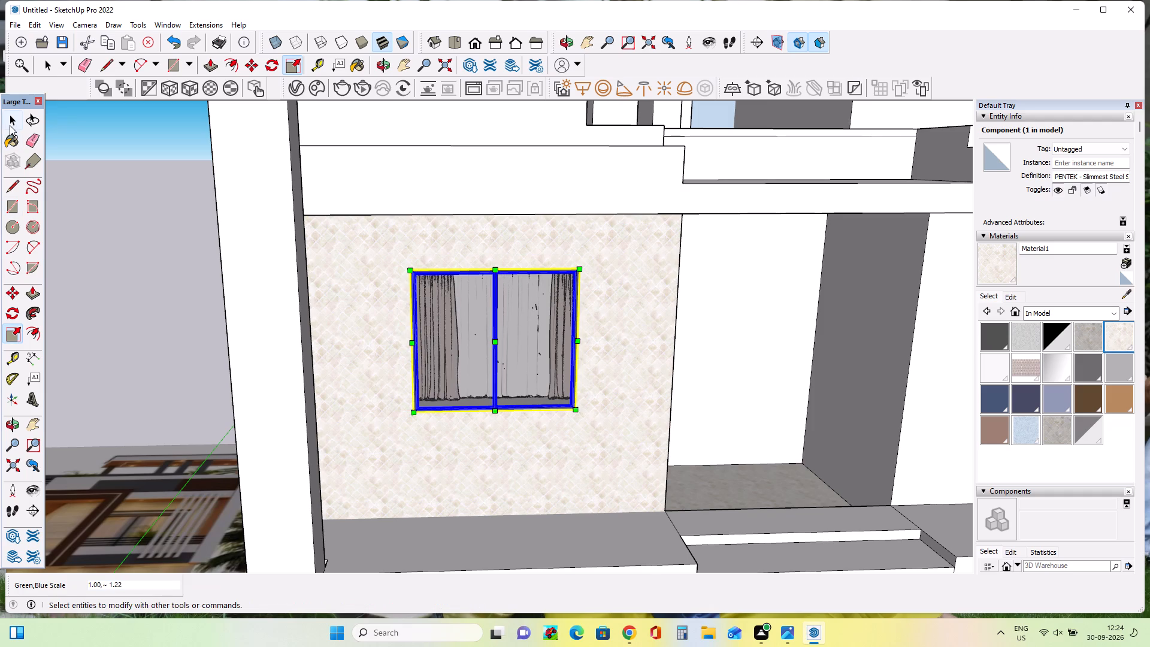
{"action": "left_click", "coordinate": [10, 125]}
{"action": "left_click", "coordinate": [111, 210]}
{"action": "middle_click_drag", "start_coordinate": [256, 356], "coordinate": [262, 287]}
{"action": "scroll", "coordinate": [262, 286], "scroll_direction": "down", "scroll_amount": 2}
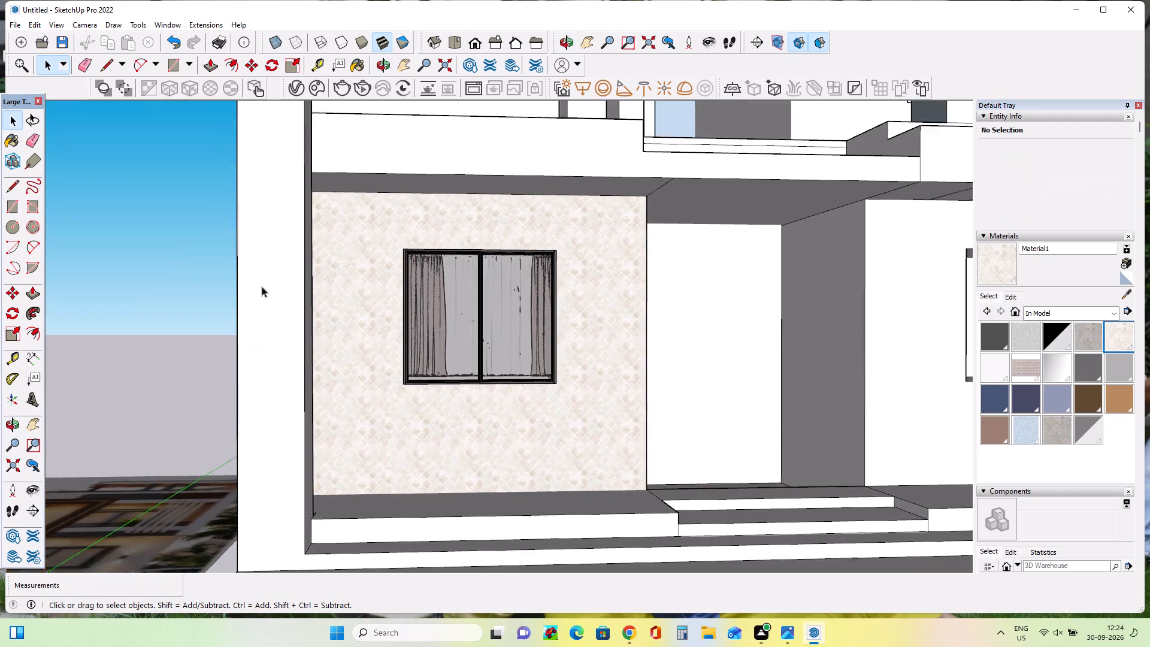
{"action": "scroll", "coordinate": [262, 286], "scroll_direction": "down", "scroll_amount": 5}
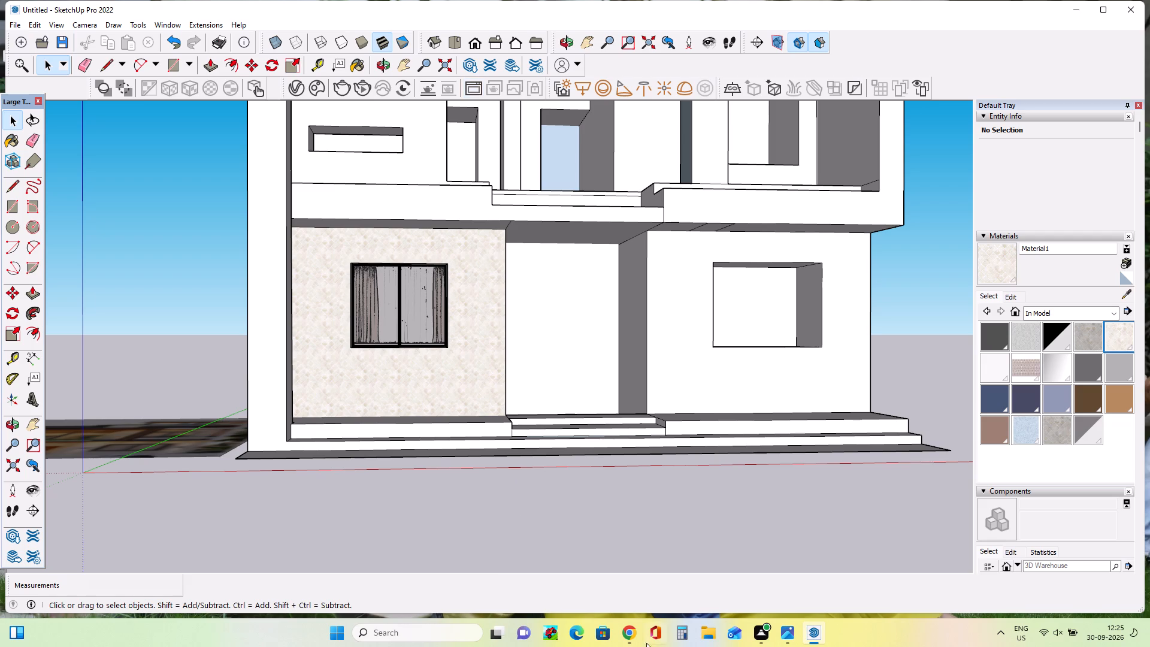
Move the two-pane window about 22' from the curtained opening to in front of the entrance recess.
{"action": "left_click", "coordinate": [393, 318]}
{"action": "left_click", "coordinate": [14, 292]}
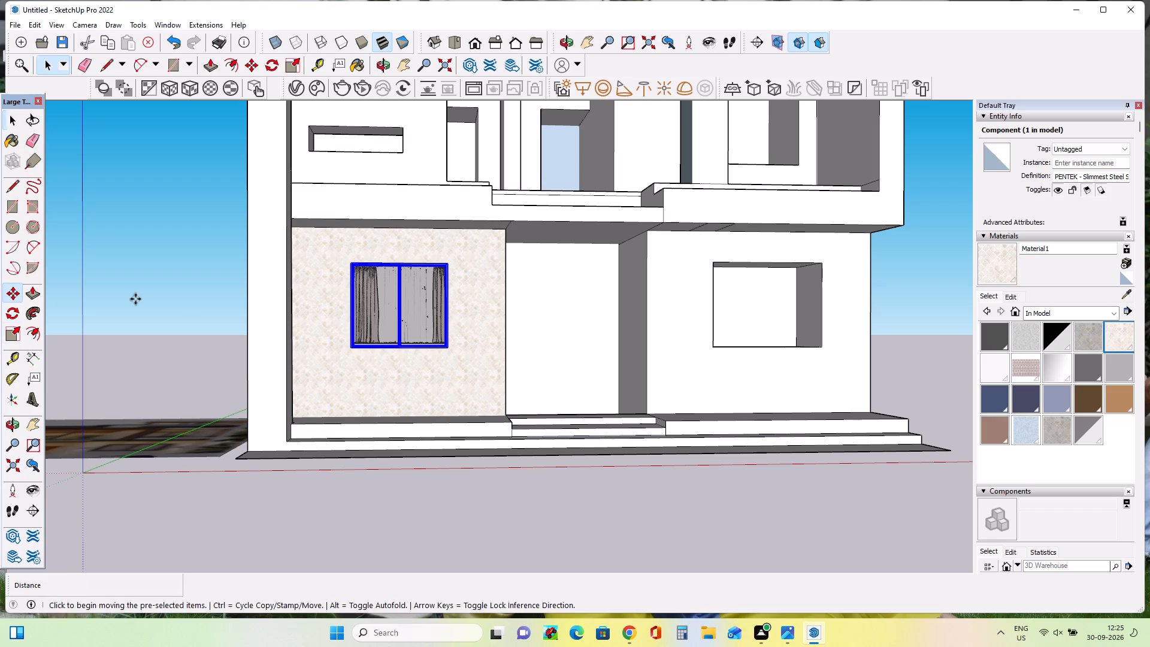
{"action": "left_click", "coordinate": [353, 348]}
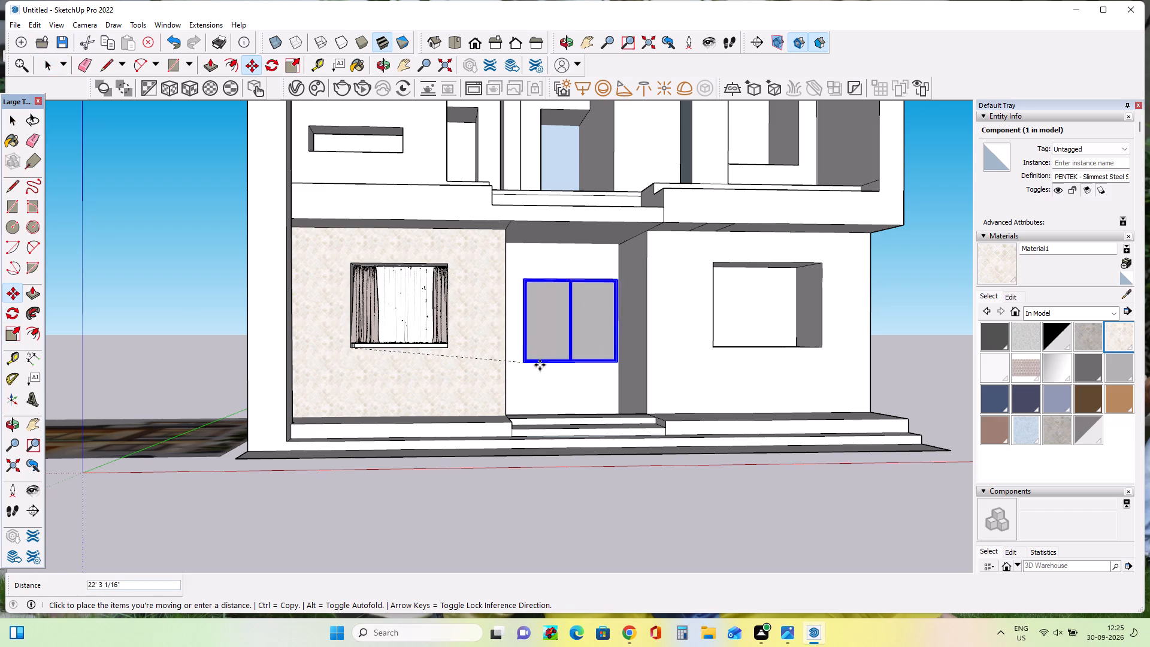
{"action": "left_click", "coordinate": [537, 368]}
Copy the two-pane window about 22' 8" from the entrance recess to the lower corner of the curtained opening in the textured wall.
{"action": "middle_click_drag", "start_coordinate": [632, 389], "coordinate": [573, 482]}
{"action": "left_click", "coordinate": [522, 386]}
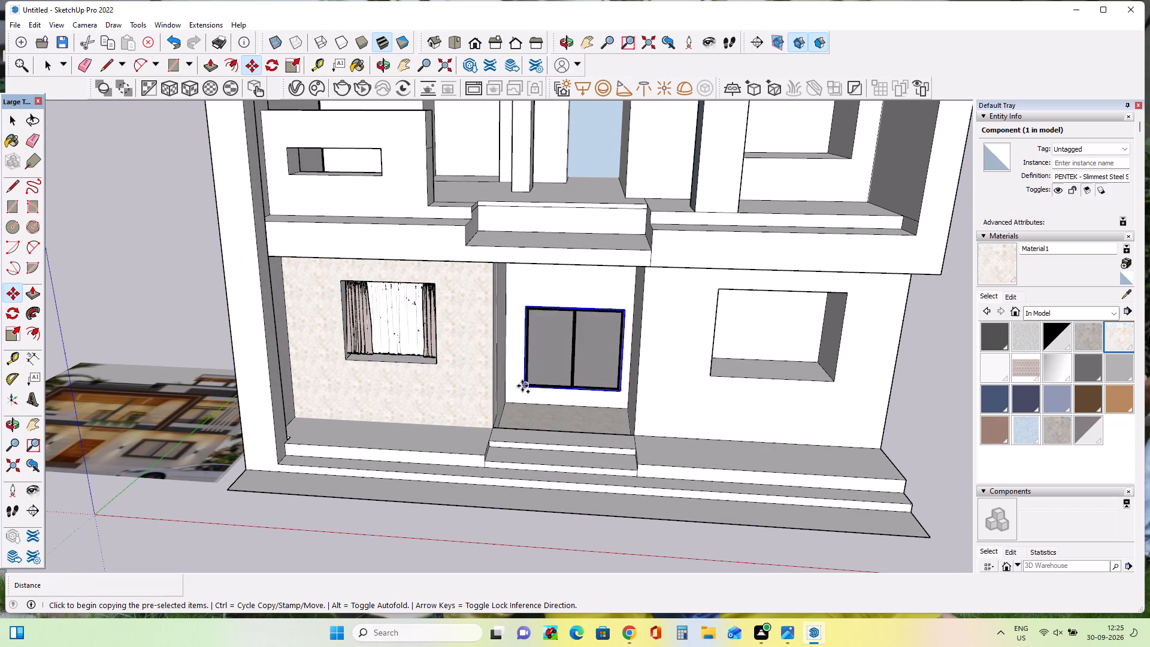
{"action": "left_click", "coordinate": [343, 356]}
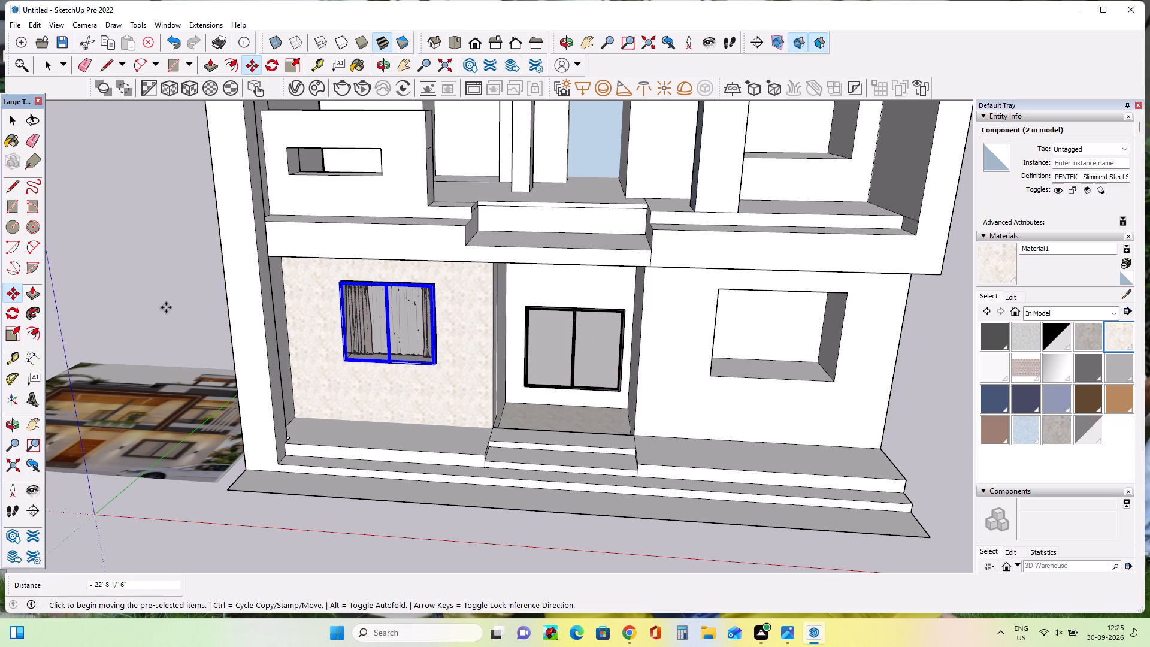
Import the curtain file from Downloads and place it at the lower corner of the ground-floor window opening on the other side of the entrance.
{"action": "left_click", "coordinate": [13, 24]}
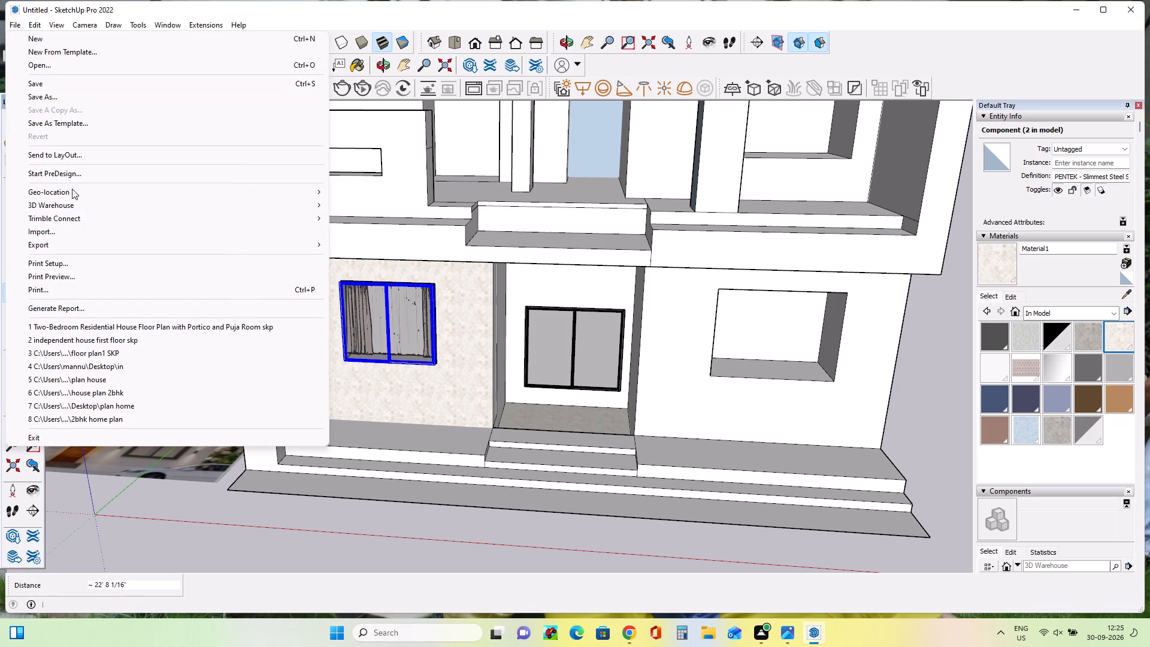
{"action": "left_click", "coordinate": [90, 231]}
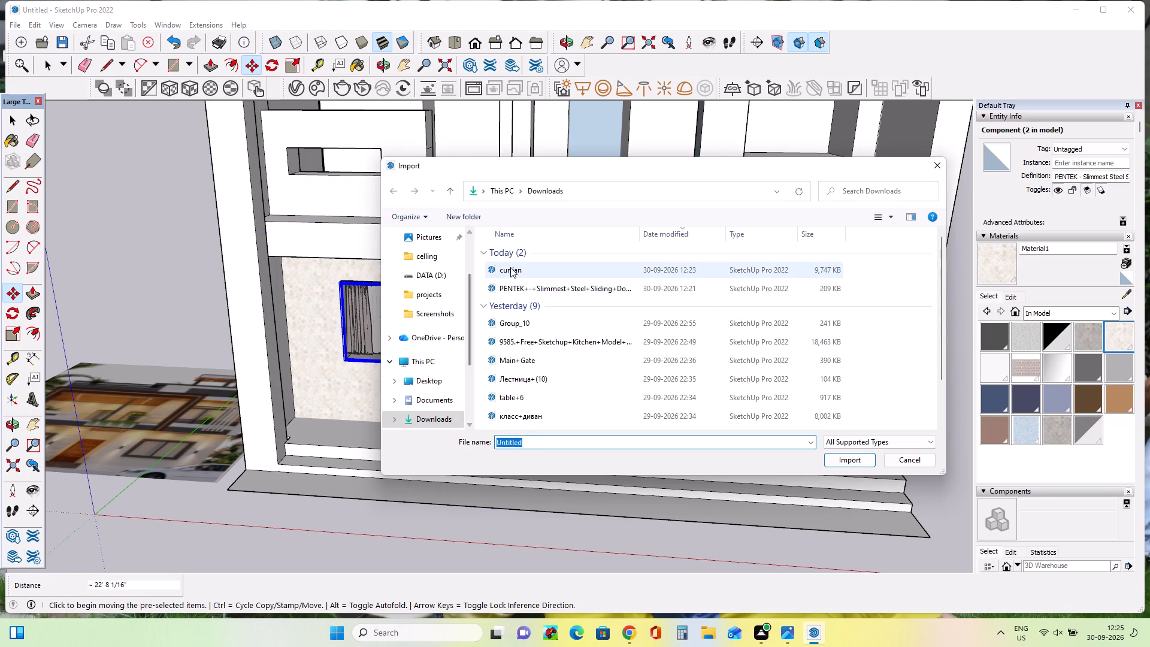
{"action": "left_click", "coordinate": [514, 270]}
{"action": "left_click", "coordinate": [854, 461]}
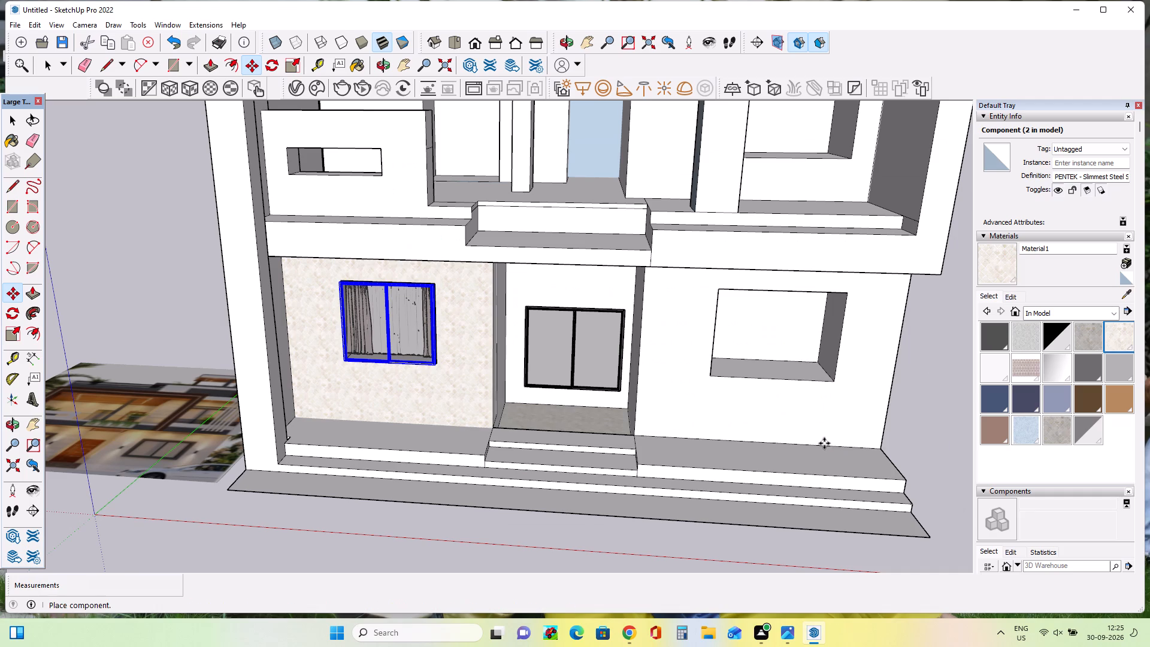
{"action": "scroll", "coordinate": [718, 362], "scroll_direction": "up", "scroll_amount": 2}
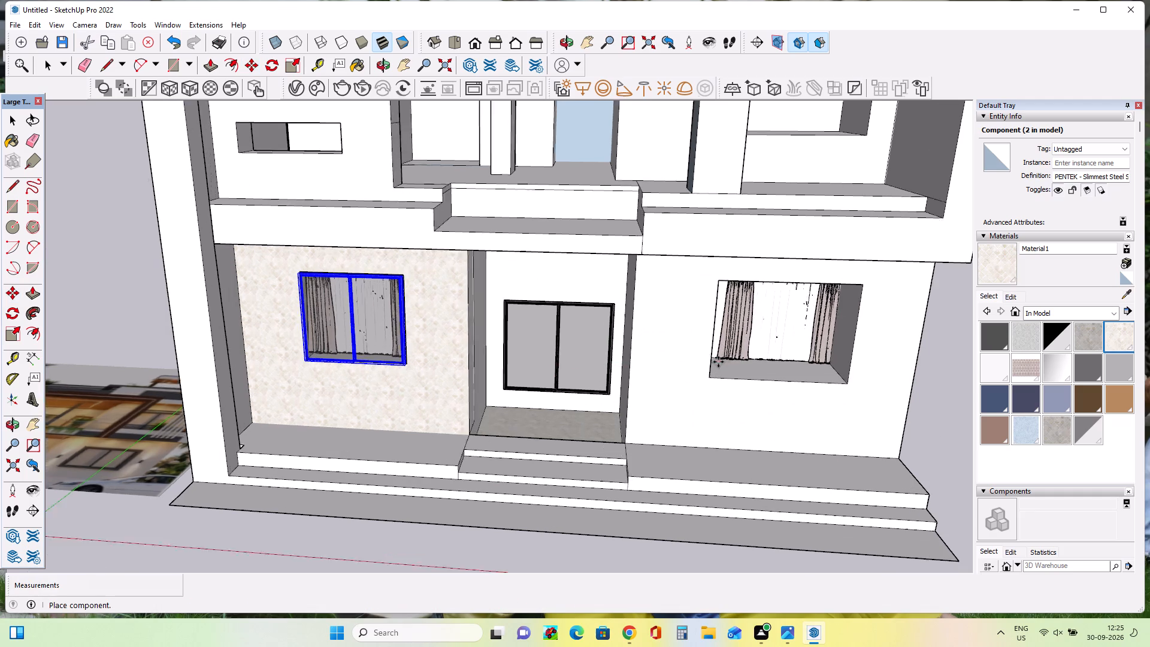
{"action": "scroll", "coordinate": [718, 362], "scroll_direction": "up", "scroll_amount": 5}
{"action": "middle_click_drag", "start_coordinate": [724, 371], "coordinate": [670, 381]}
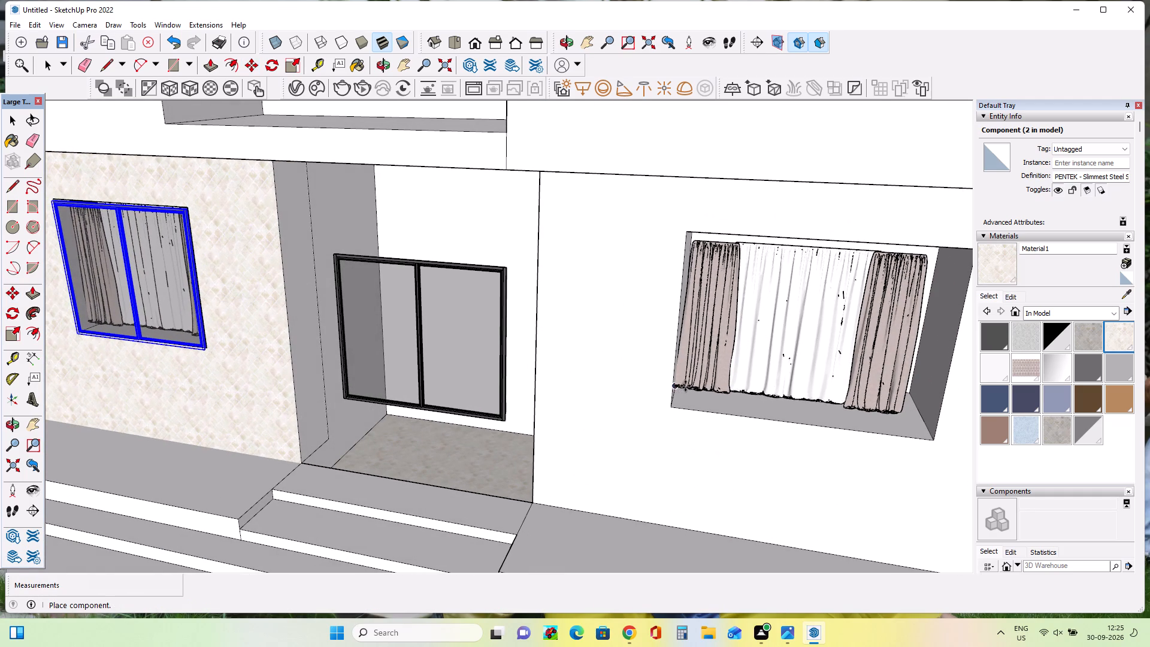
{"action": "double_click", "coordinate": [690, 385]}
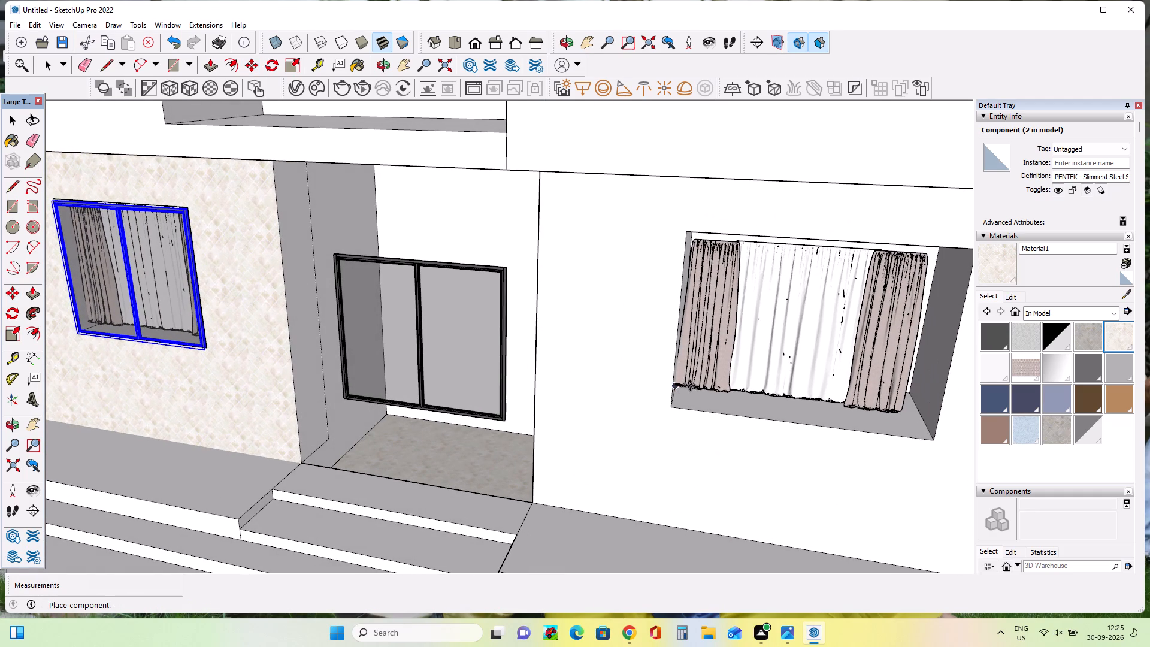
Scale the new curtain to fit its opening, about 1.08 times in width, 4.07 in depth and 1.11 in height.
{"action": "double_click", "coordinate": [10, 332]}
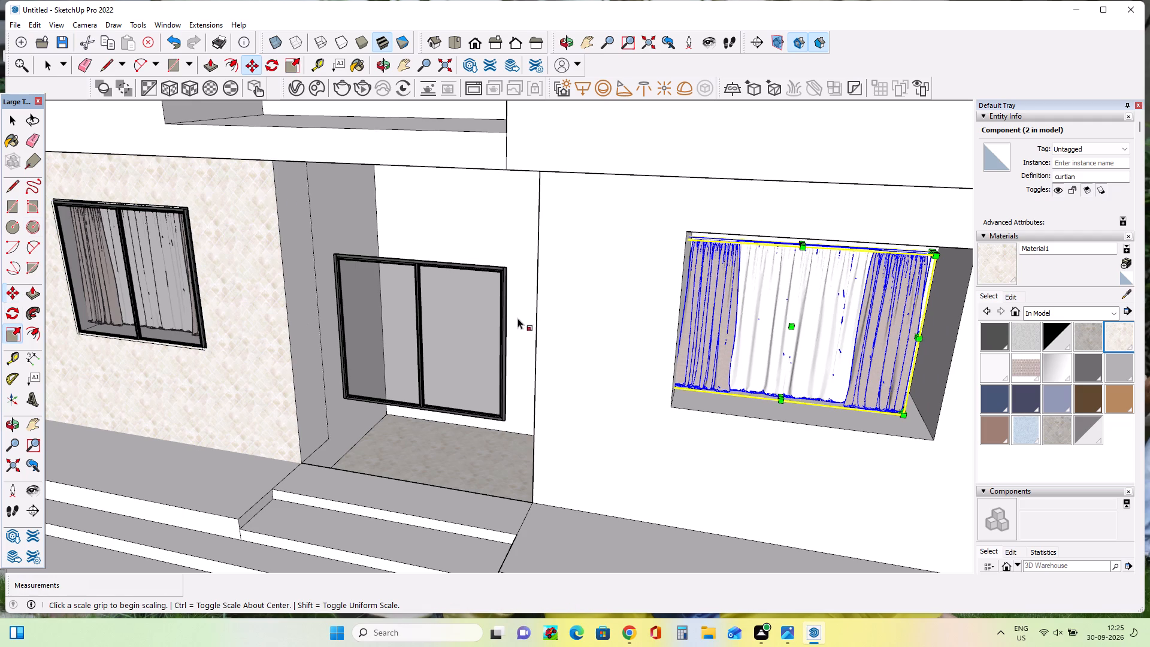
{"action": "left_click", "coordinate": [915, 331]}
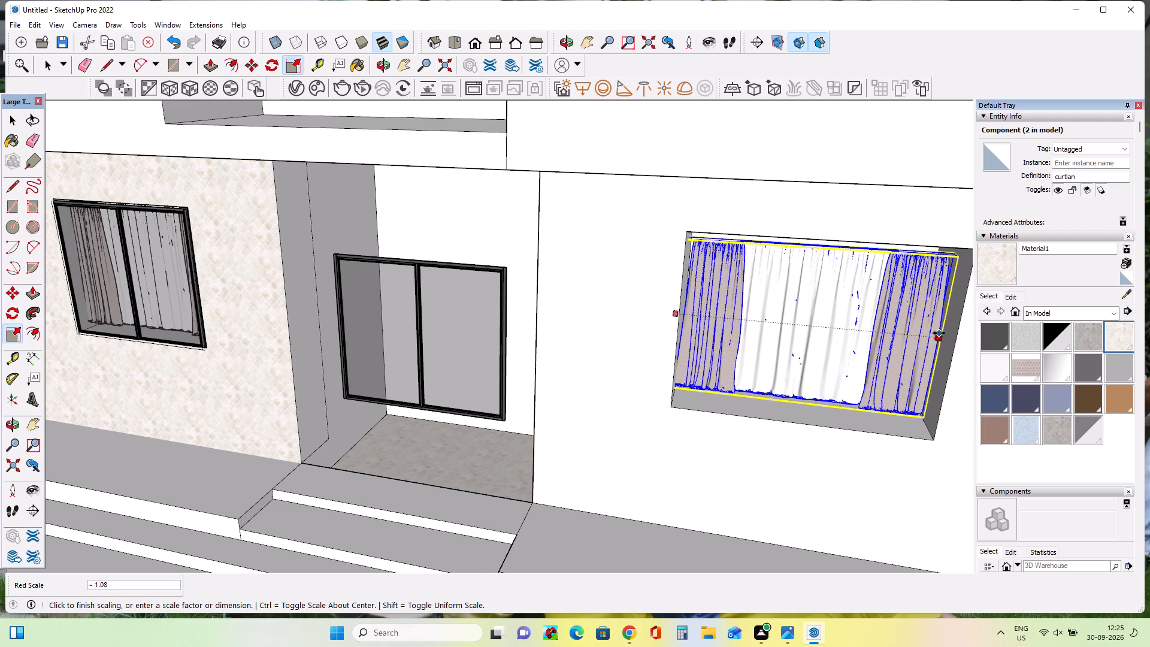
{"action": "left_click", "coordinate": [939, 333]}
{"action": "left_click", "coordinate": [815, 245]}
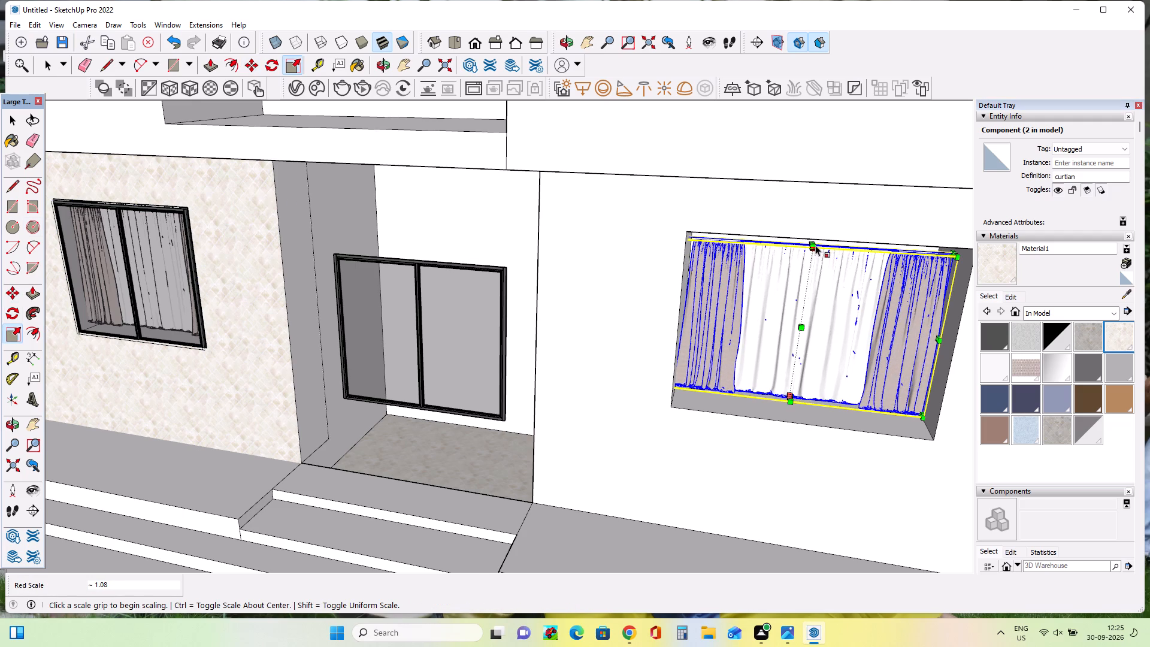
{"action": "left_click", "coordinate": [815, 240]}
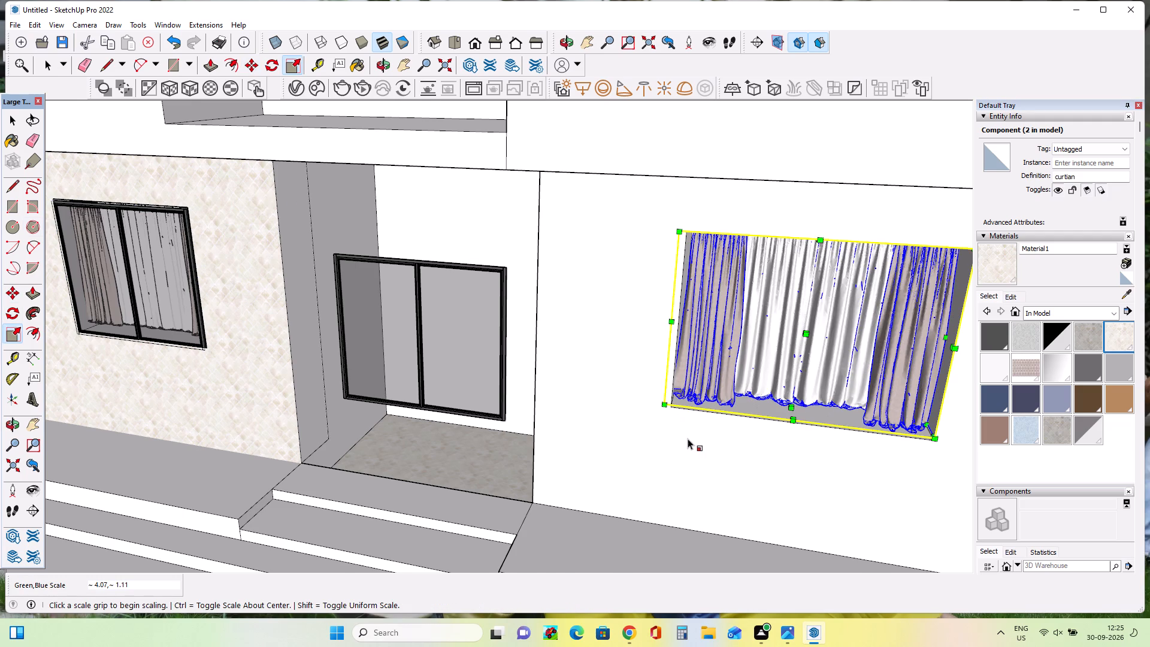
Move the spare two-pane window about 21' 8" from the entrance recess to the lower corner of the second curtained opening.
{"action": "scroll", "coordinate": [688, 439], "scroll_direction": "down", "scroll_amount": 5}
{"action": "middle_click_drag", "start_coordinate": [688, 439], "coordinate": [770, 412]}
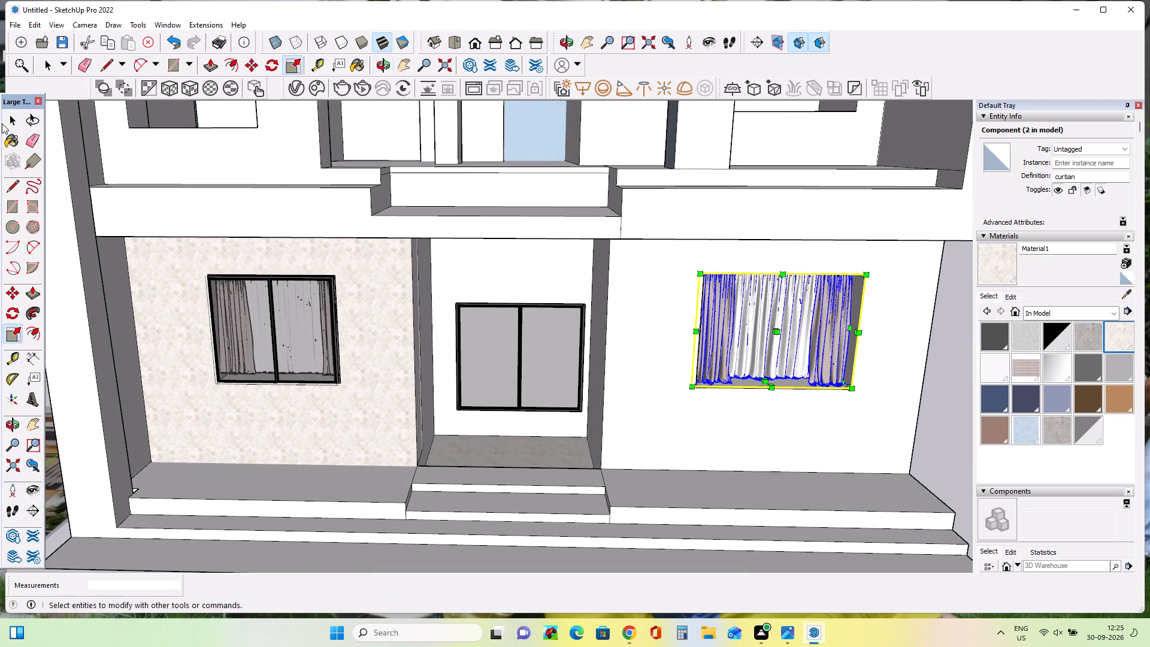
{"action": "left_click", "coordinate": [11, 119]}
{"action": "left_click", "coordinate": [473, 403]}
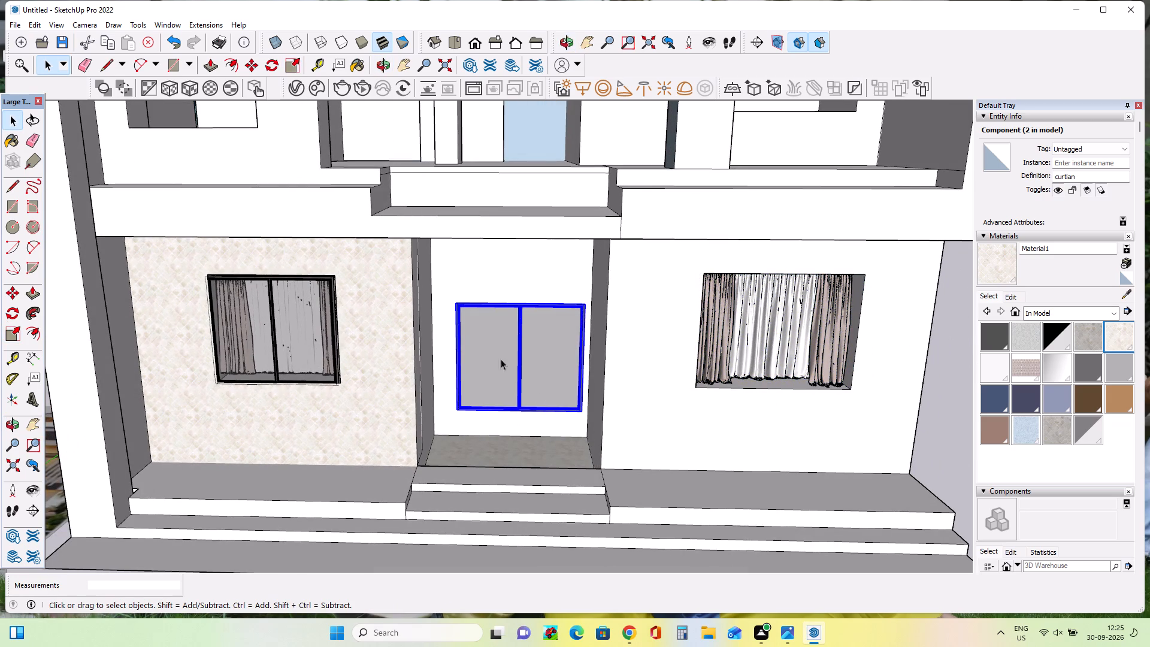
{"action": "left_click", "coordinate": [14, 297]}
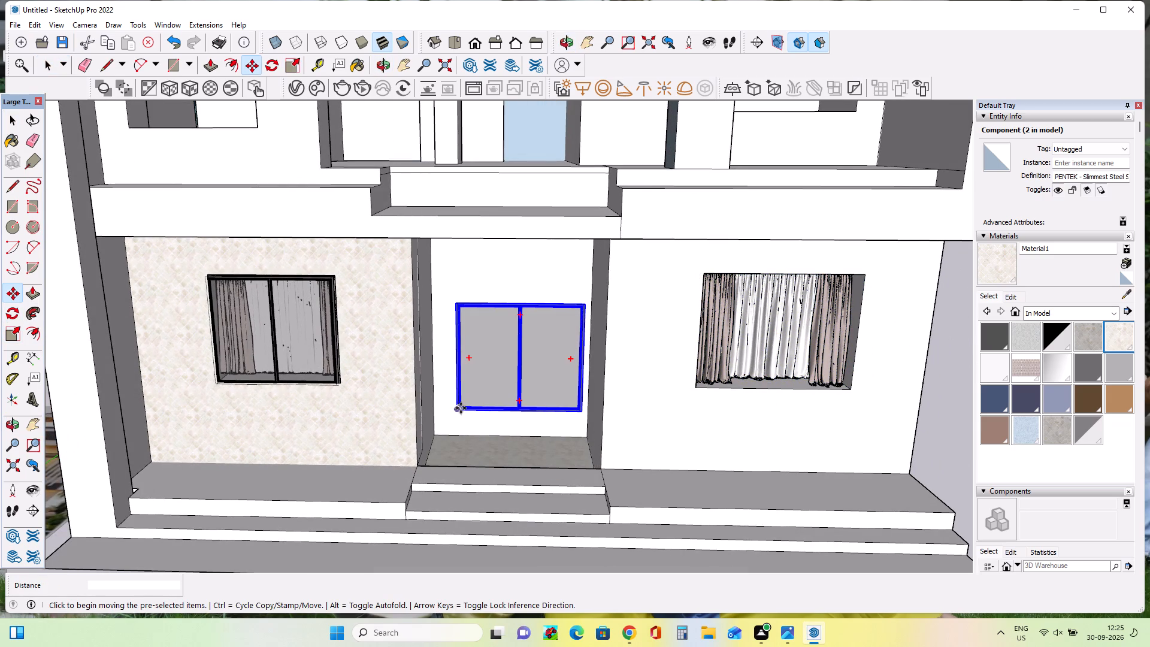
{"action": "left_click", "coordinate": [461, 409]}
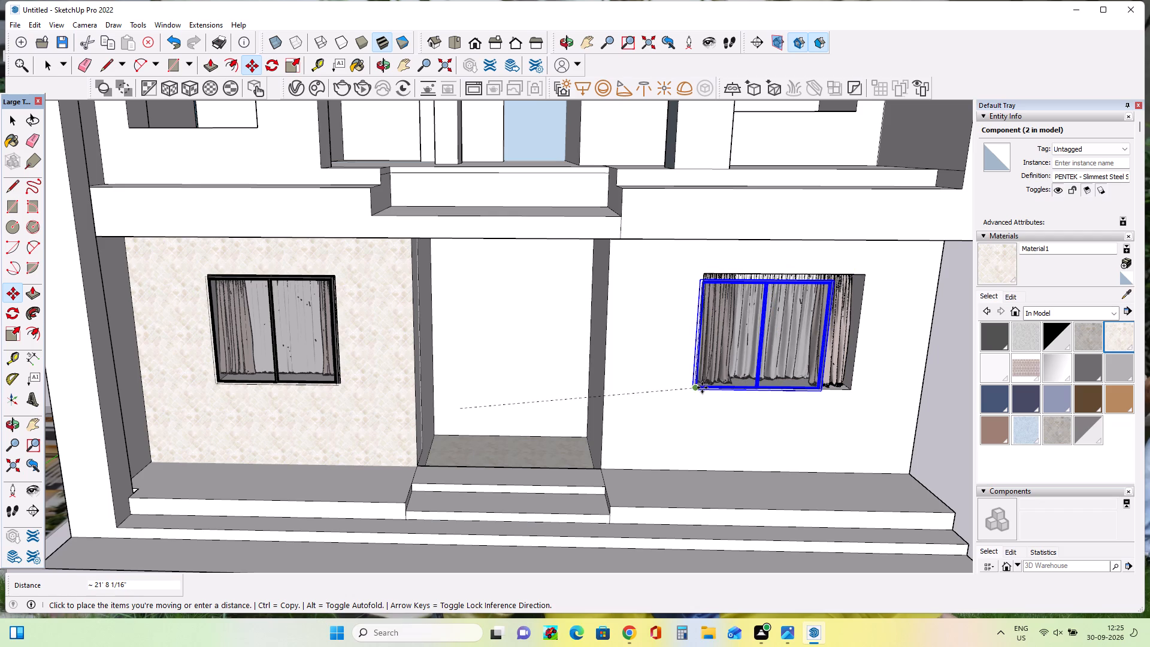
{"action": "left_click", "coordinate": [702, 388]}
Shift the two-pane window about 4" so its lower corner meets the corner of the second curtained opening.
{"action": "middle_click_drag", "start_coordinate": [810, 426], "coordinate": [695, 431]}
{"action": "scroll", "coordinate": [674, 406], "scroll_direction": "up", "scroll_amount": 3}
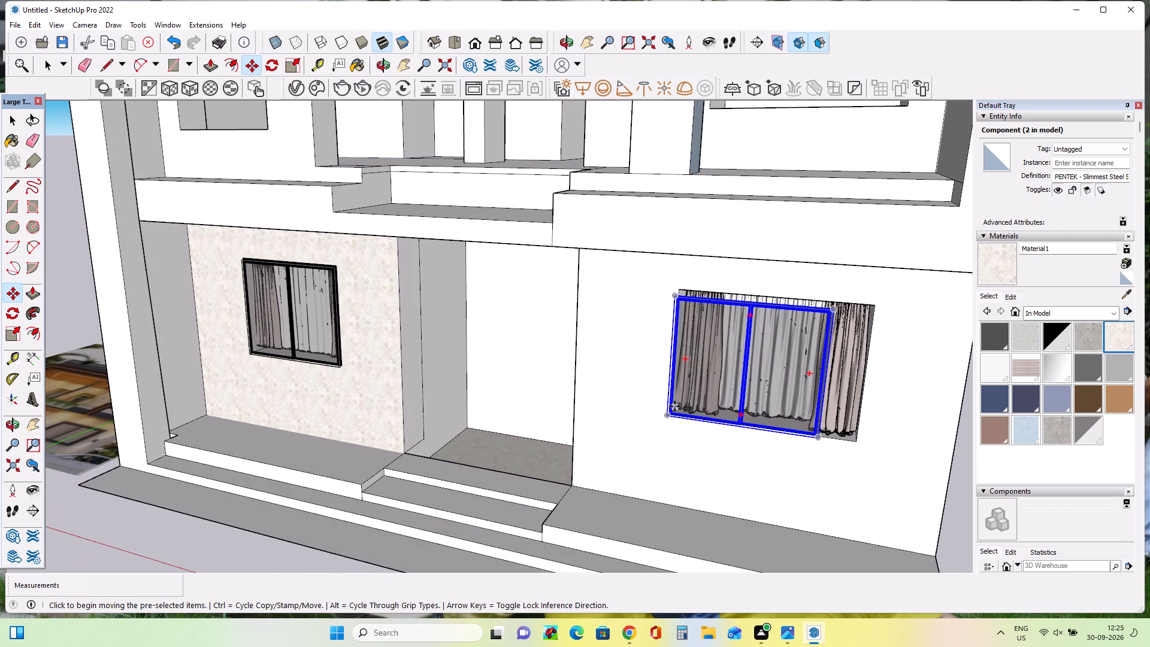
{"action": "scroll", "coordinate": [674, 406], "scroll_direction": "up", "scroll_amount": 5}
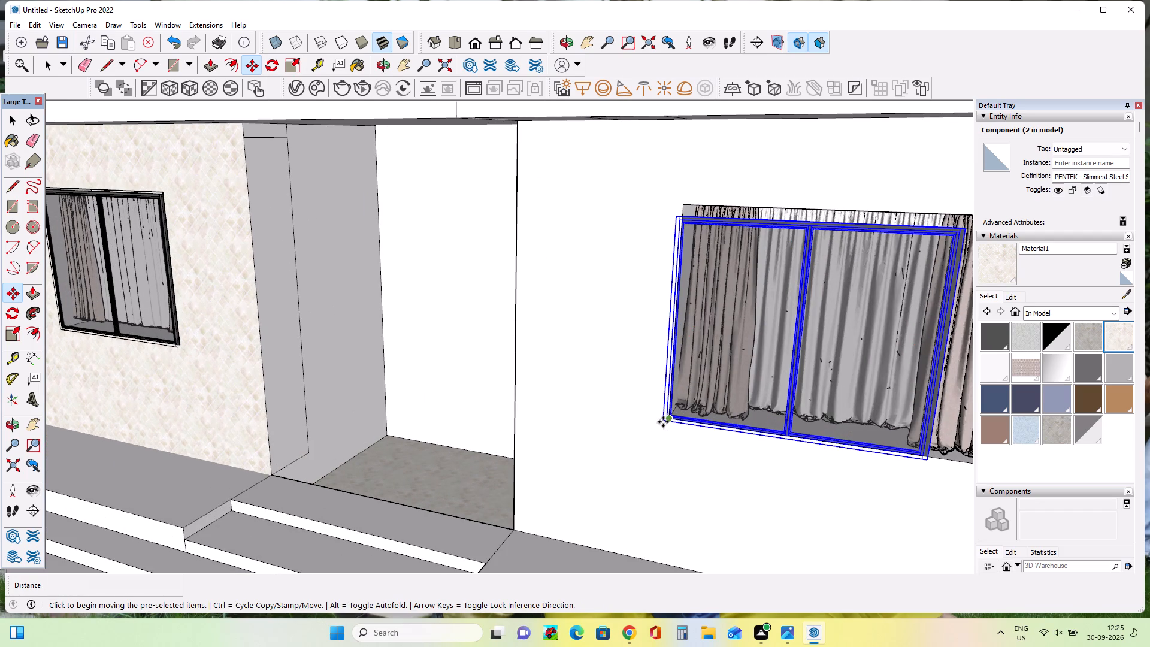
{"action": "left_click", "coordinate": [661, 422]}
{"action": "double_click", "coordinate": [676, 419]}
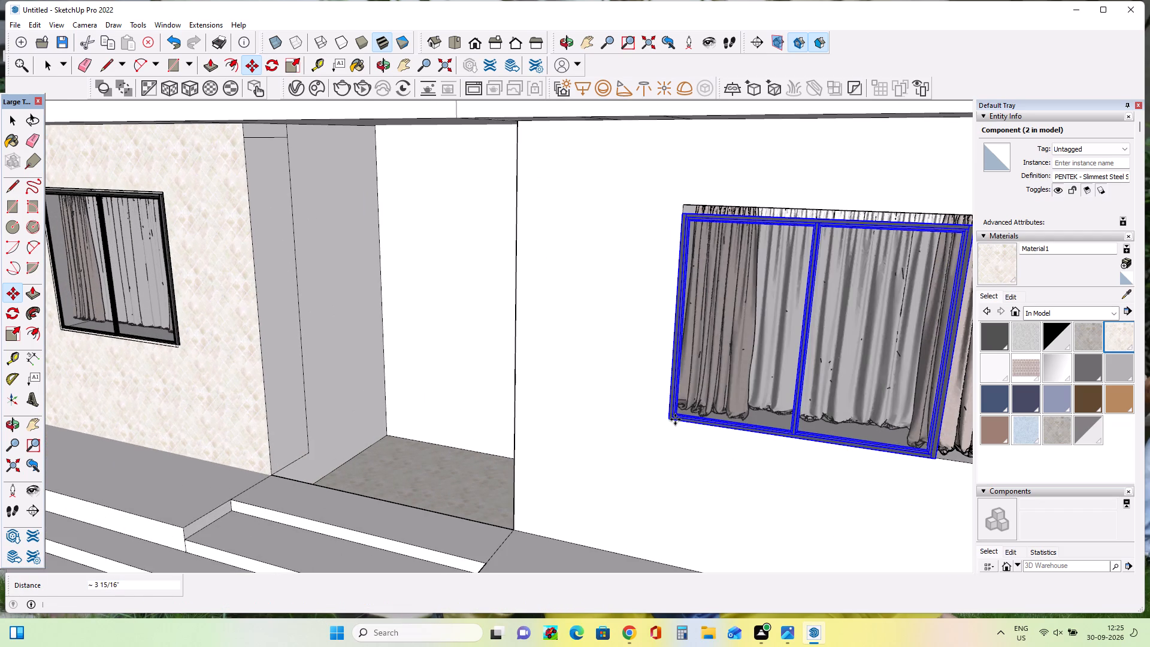
Scale the second two-pane window to fit its opening, about 1.20 times in width, 0.44 in depth and 1.04 in height, and deselect it.
{"action": "scroll", "coordinate": [791, 428], "scroll_direction": "down", "scroll_amount": 6}
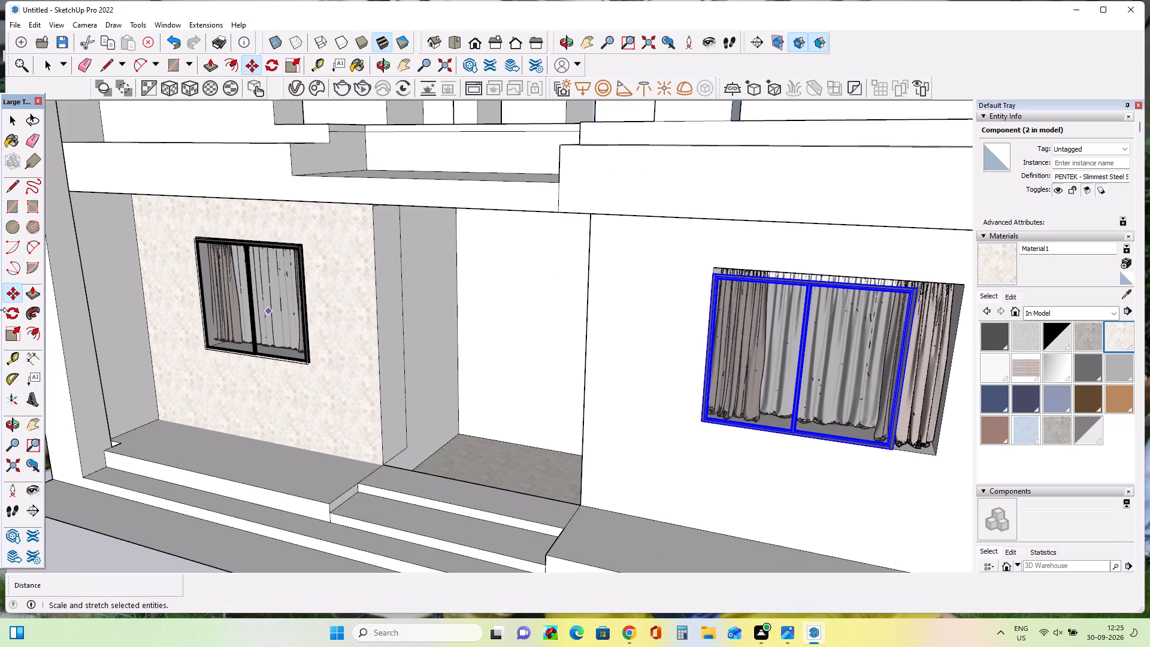
{"action": "left_click", "coordinate": [8, 335]}
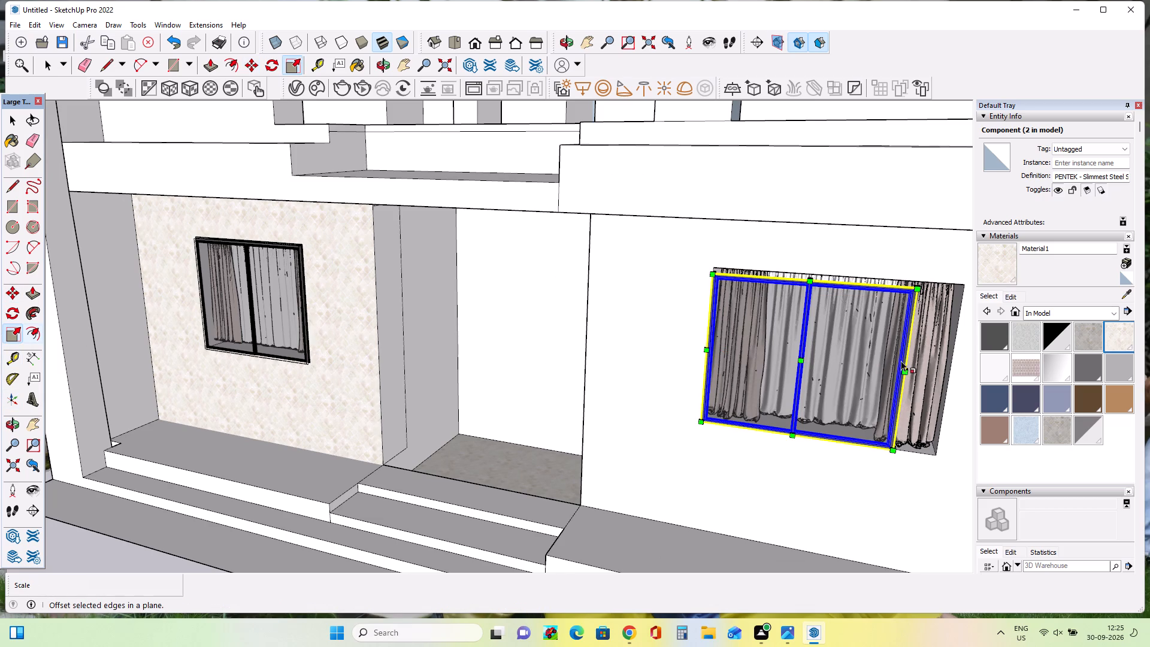
{"action": "left_click", "coordinate": [904, 368]}
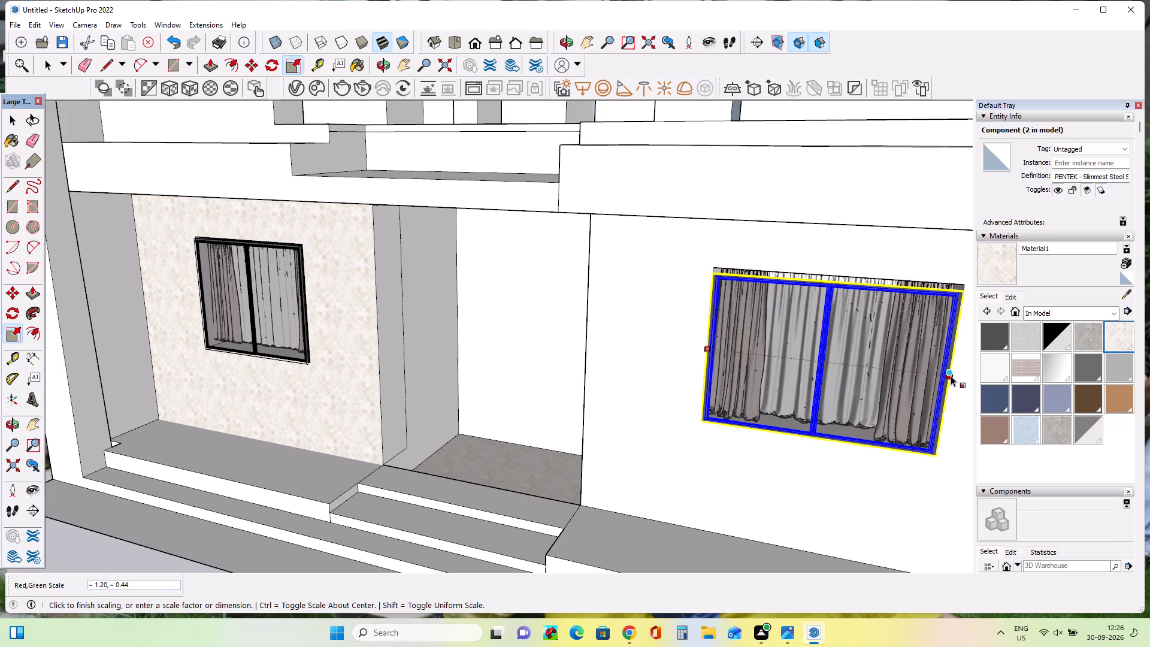
{"action": "left_click", "coordinate": [951, 376]}
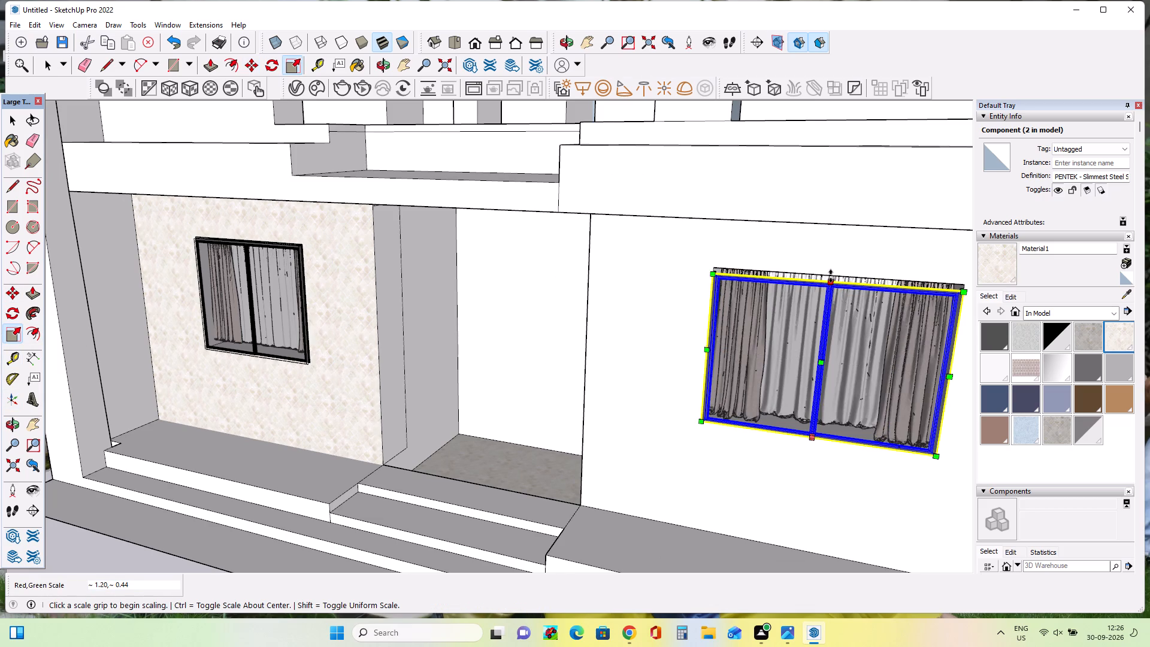
{"action": "left_click", "coordinate": [831, 276]}
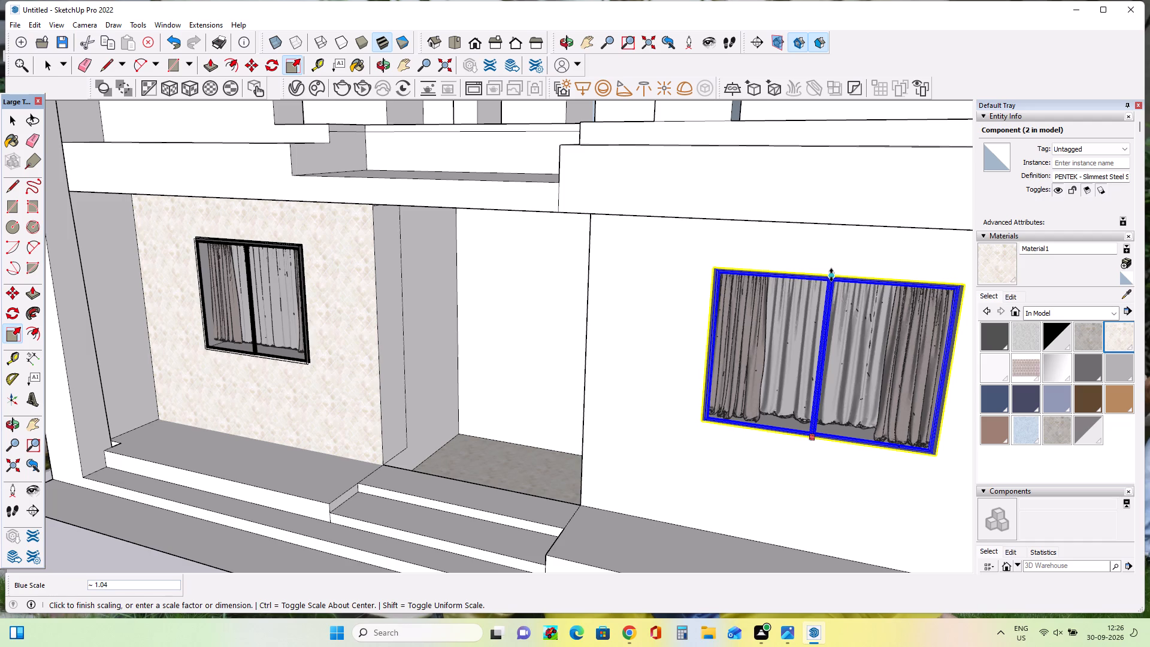
{"action": "left_click", "coordinate": [831, 275]}
{"action": "scroll", "coordinate": [675, 484], "scroll_direction": "down", "scroll_amount": 15}
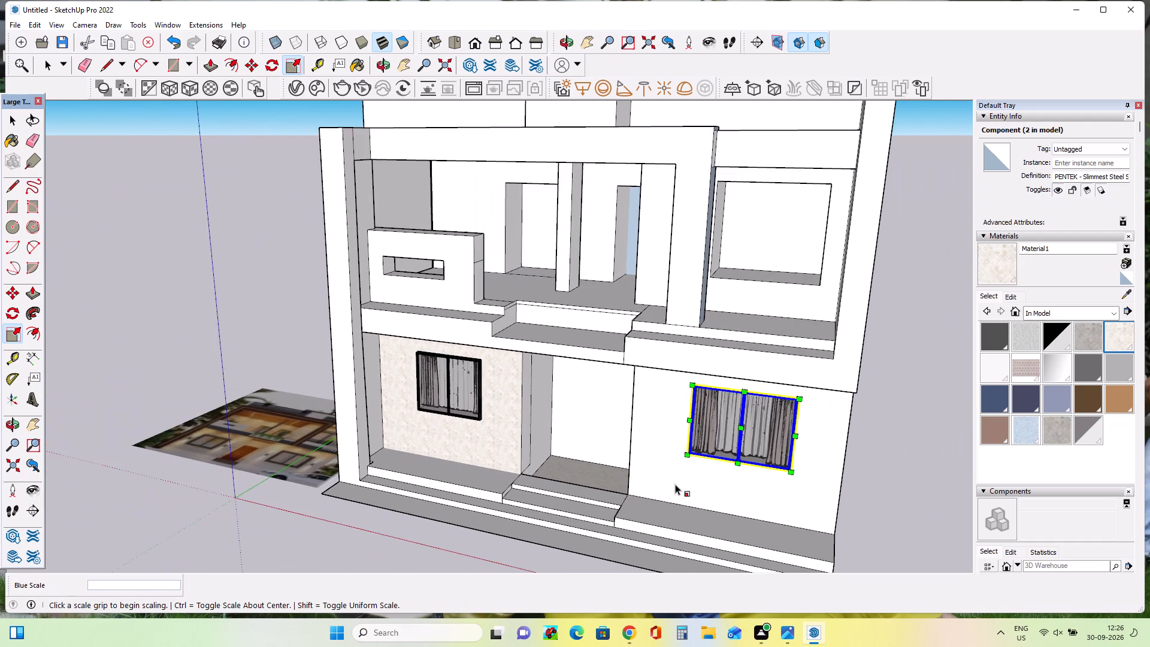
{"action": "scroll", "coordinate": [675, 484], "scroll_direction": "down", "scroll_amount": 1}
{"action": "middle_click_drag", "start_coordinate": [675, 484], "coordinate": [804, 481]}
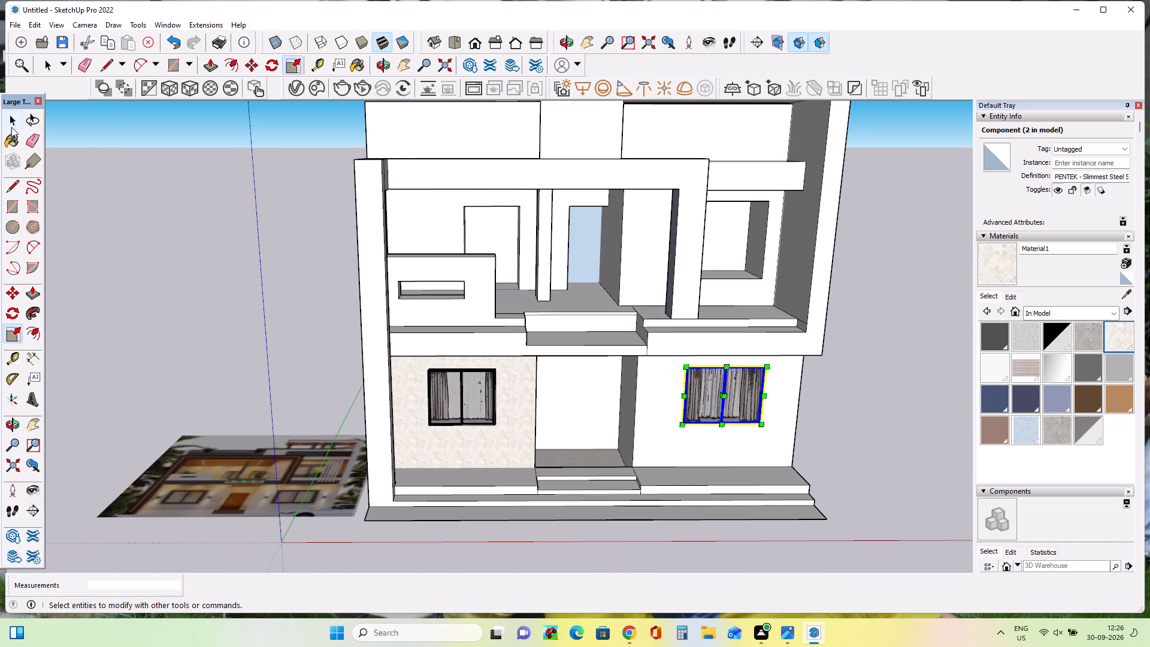
{"action": "left_click", "coordinate": [14, 117]}
{"action": "left_click", "coordinate": [69, 241]}
Copy the two-pane window from the plain-wall ground-floor opening and place the copy in the open space beside the house.
{"action": "scroll", "coordinate": [423, 268], "scroll_direction": "down", "scroll_amount": 2}
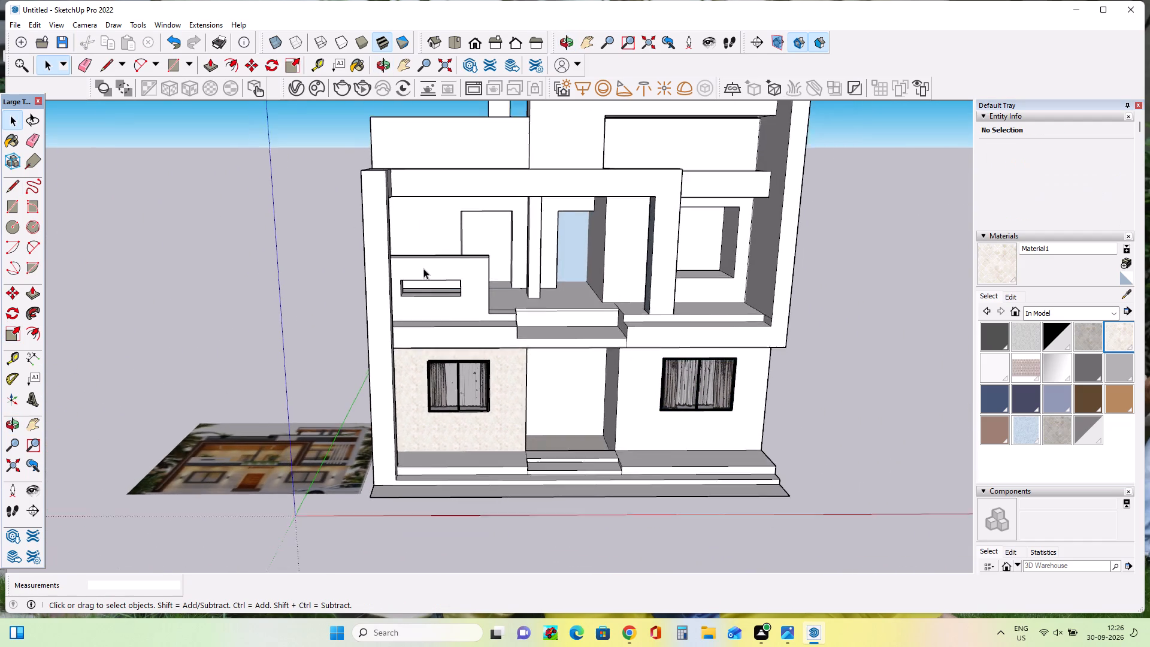
{"action": "scroll", "coordinate": [423, 268], "scroll_direction": "down", "scroll_amount": 1}
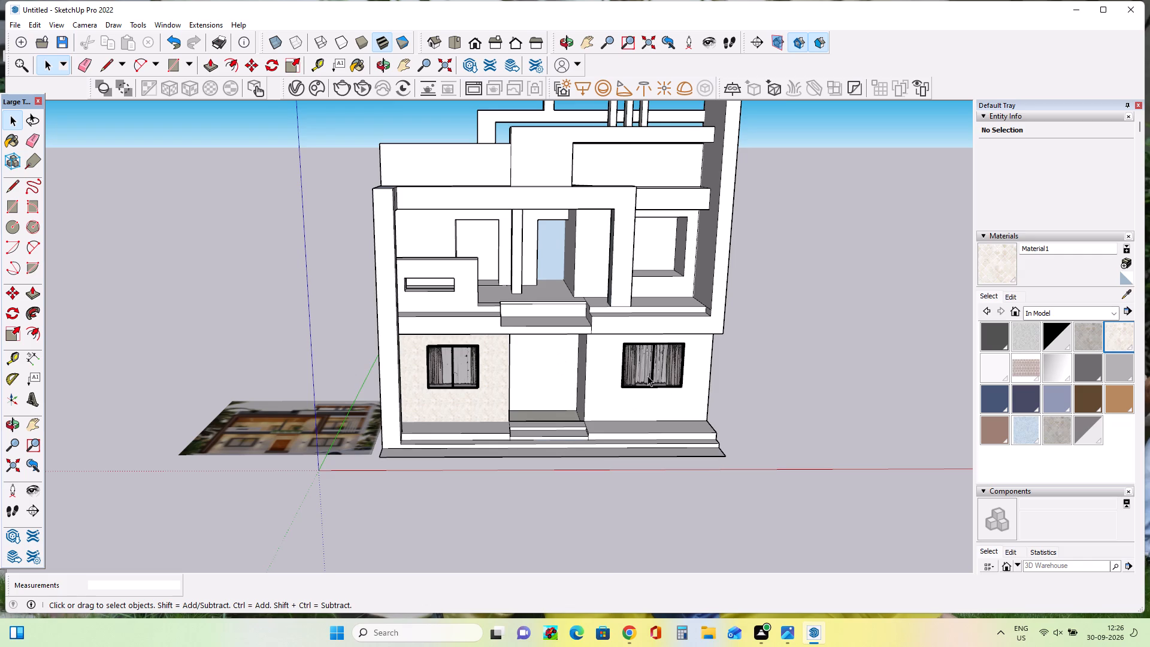
{"action": "triple_click", "coordinate": [647, 376]}
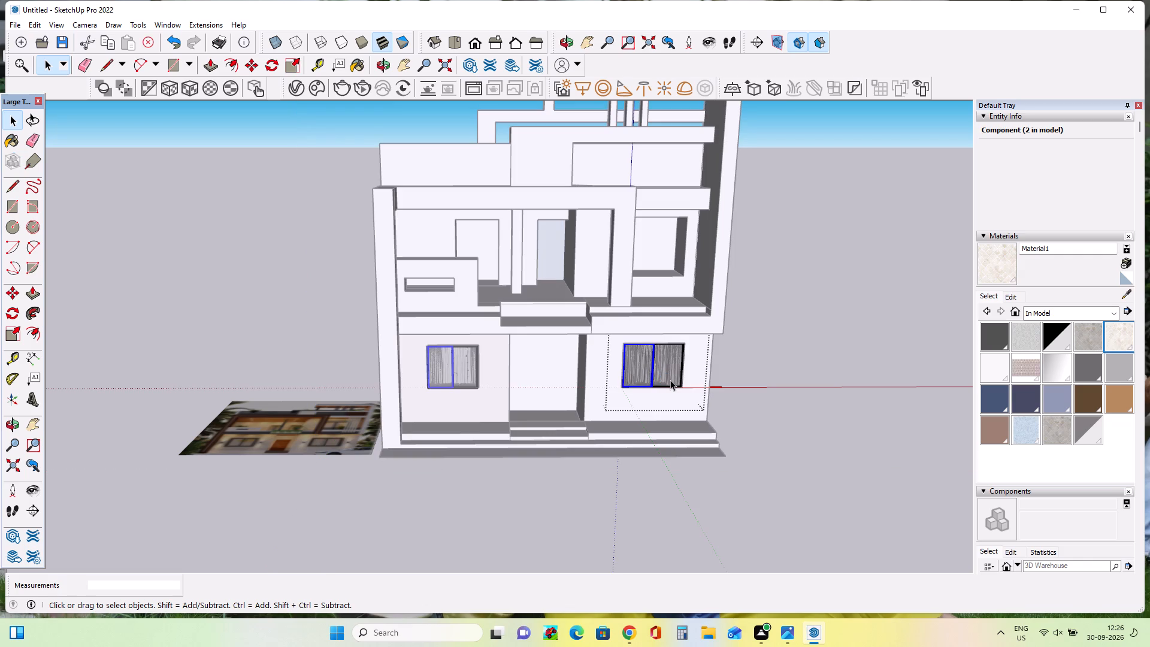
{"action": "left_click", "coordinate": [840, 338]}
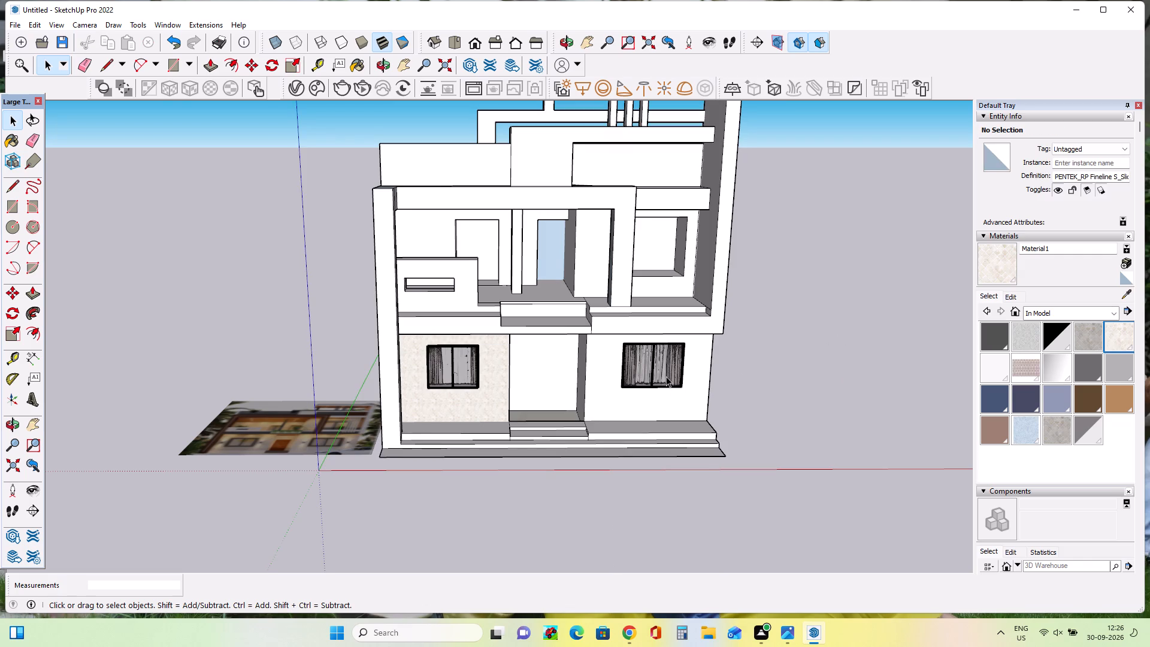
{"action": "left_click", "coordinate": [666, 376]}
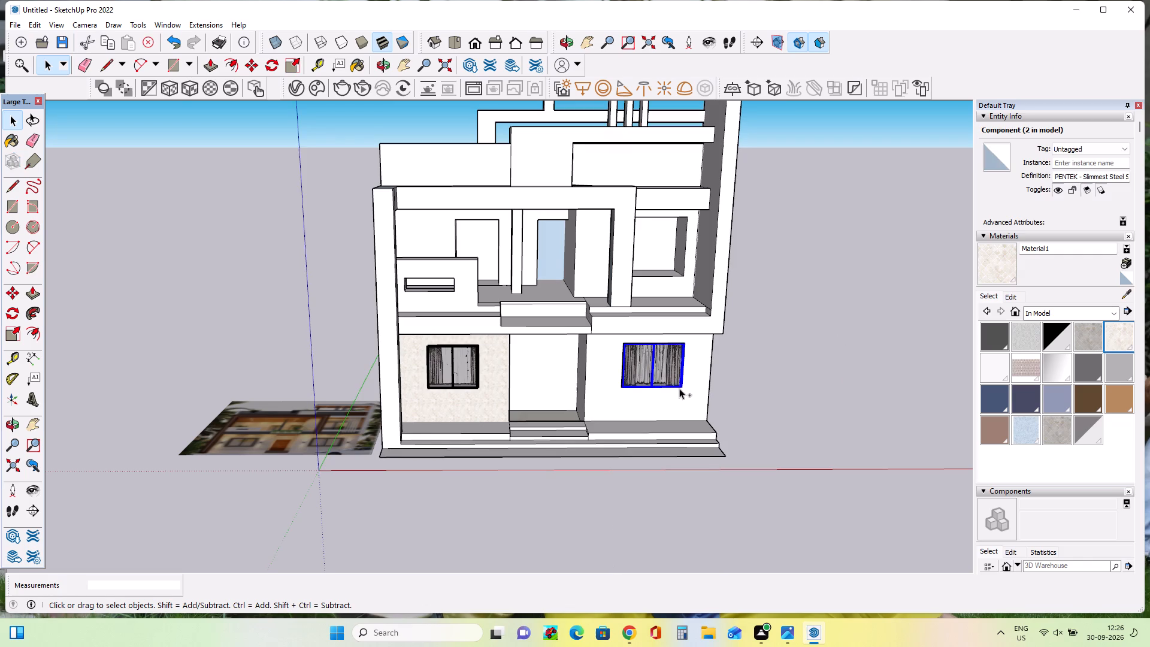
{"action": "left_click", "coordinate": [10, 295]}
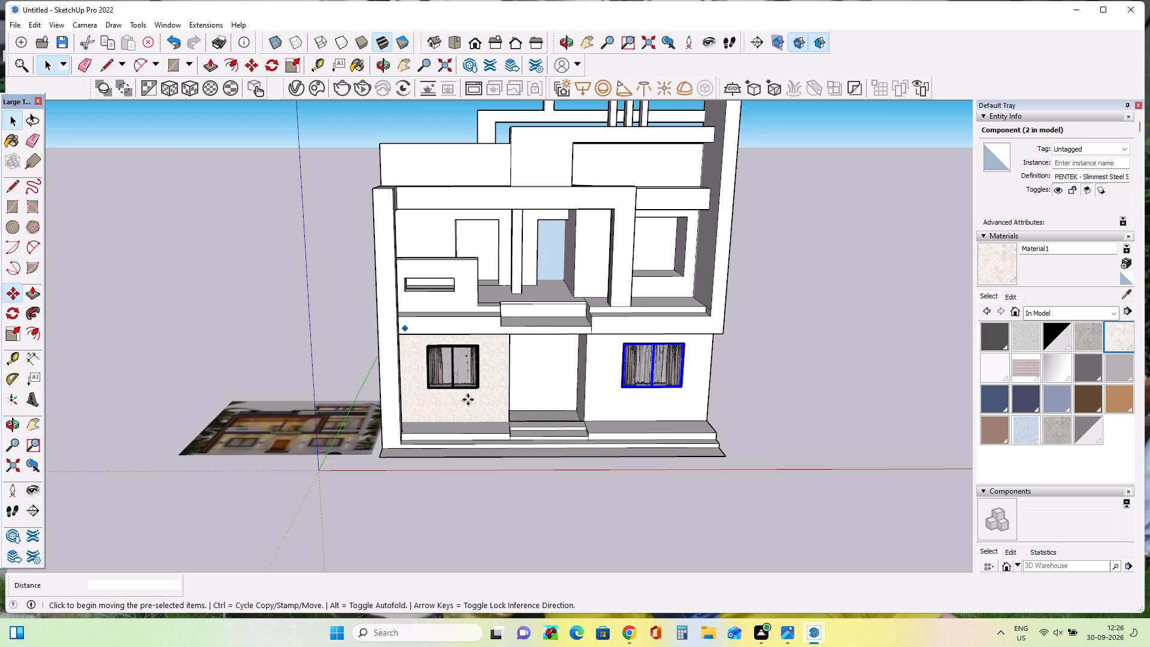
{"action": "double_click", "coordinate": [622, 389]}
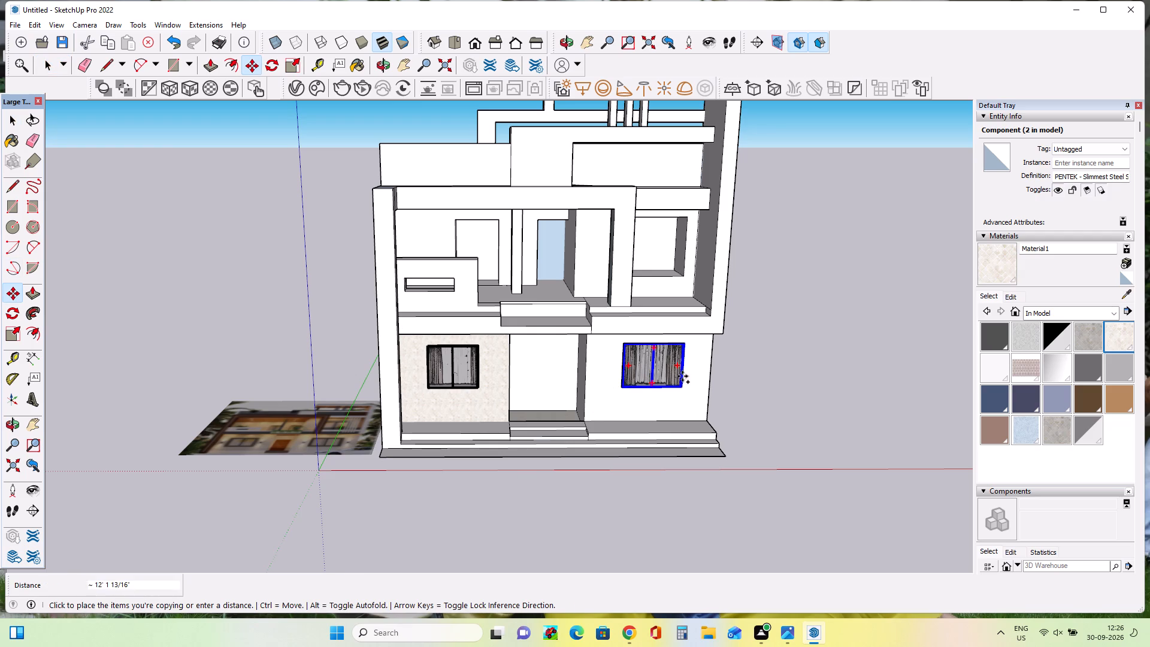
{"action": "triple_click", "coordinate": [768, 356]}
{"action": "scroll", "coordinate": [695, 376], "scroll_direction": "up", "scroll_amount": 4}
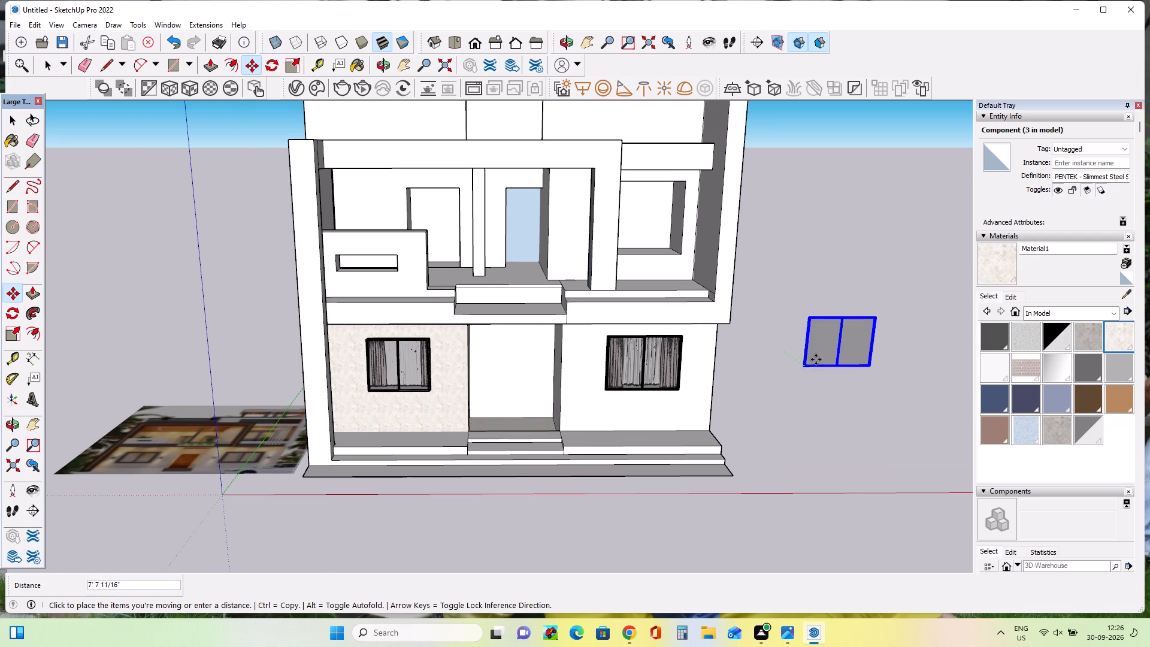
{"action": "double_click", "coordinate": [816, 356]}
{"action": "scroll", "coordinate": [743, 360], "scroll_direction": "up", "scroll_amount": 8}
{"action": "middle_click_drag", "start_coordinate": [743, 360], "coordinate": [729, 392]}
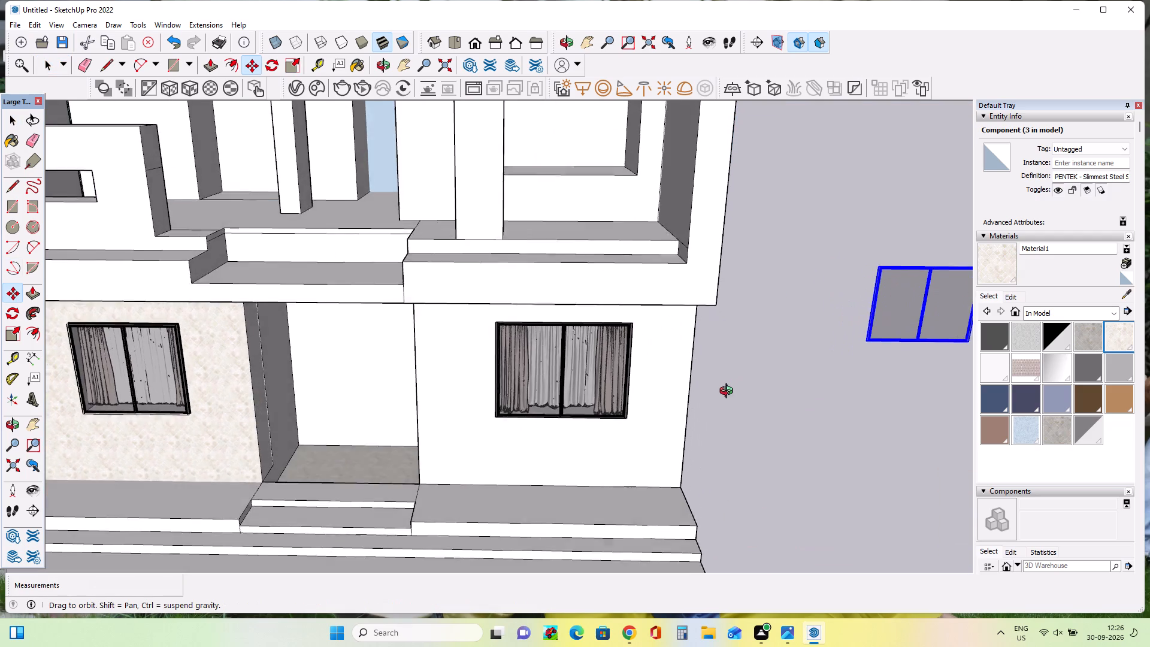
Import the curtian model from Downloads and place it at the lower corner of the upper-floor balcony opening above the plain-wall window.
{"action": "middle_click_drag", "start_coordinate": [729, 392], "coordinate": [724, 421]}
{"action": "scroll", "coordinate": [704, 395], "scroll_direction": "down", "scroll_amount": 3}
{"action": "middle_click_drag", "start_coordinate": [691, 298], "coordinate": [662, 289]}
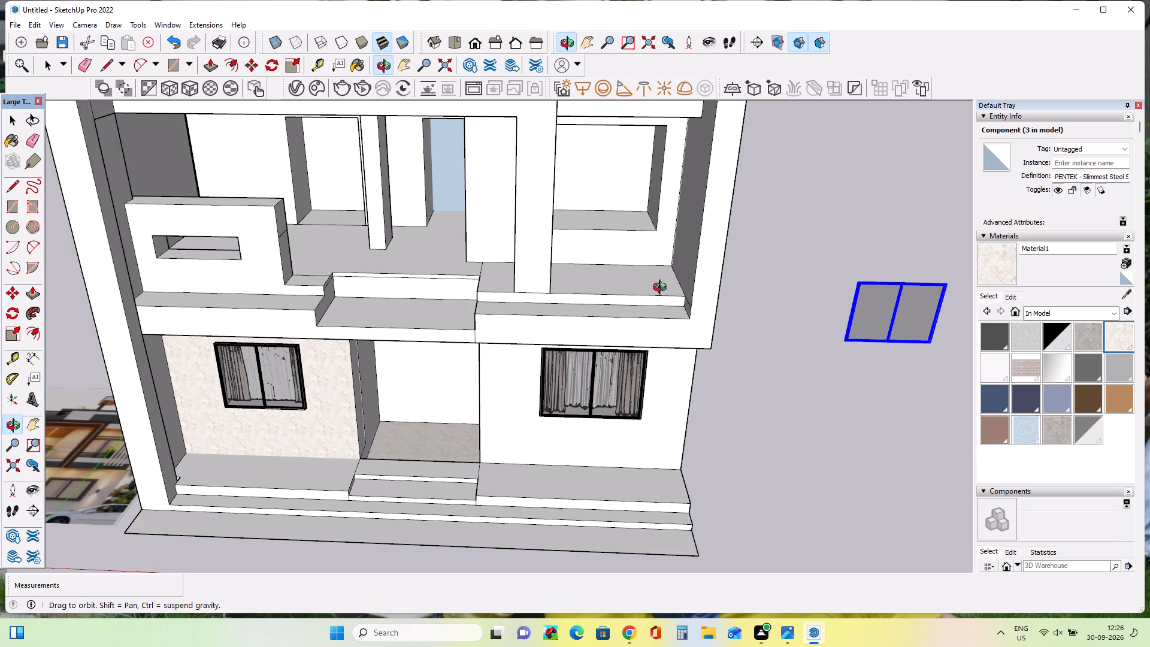
{"action": "middle_click_drag", "start_coordinate": [662, 289], "coordinate": [573, 278]}
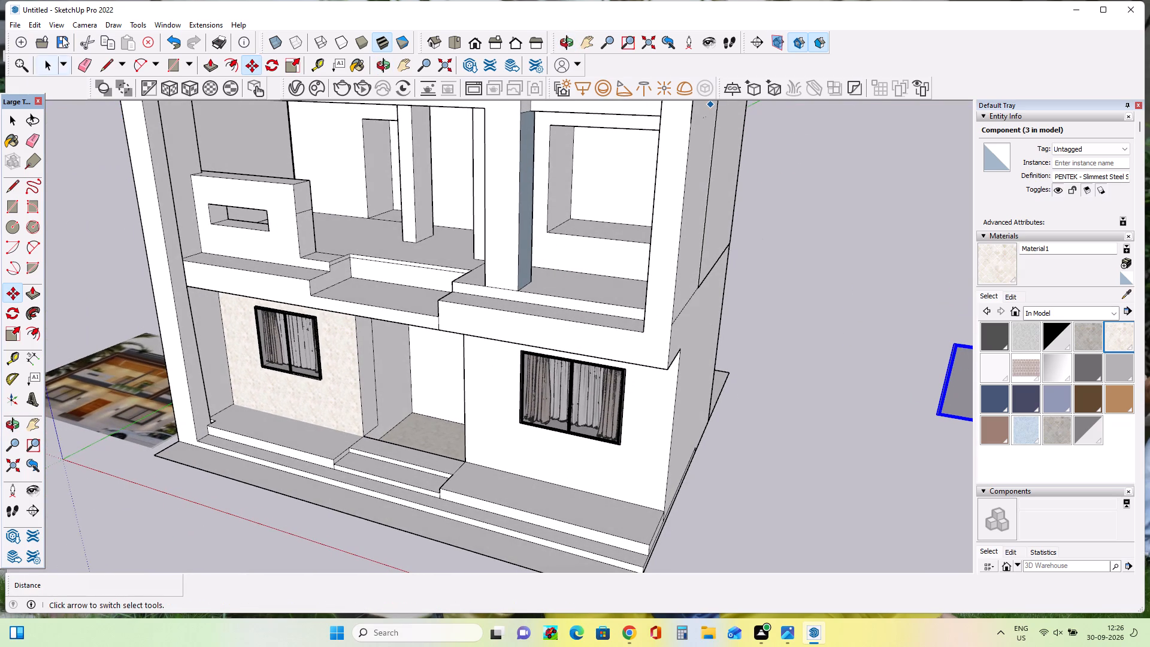
{"action": "left_click", "coordinate": [10, 23]}
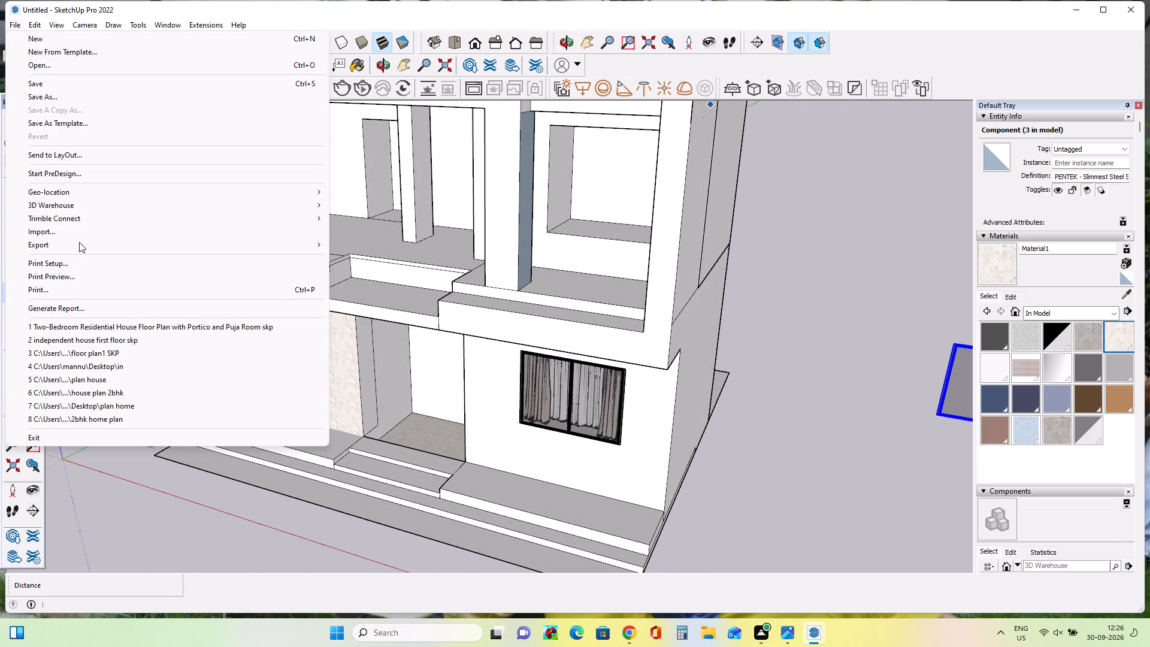
{"action": "double_click", "coordinate": [80, 232]}
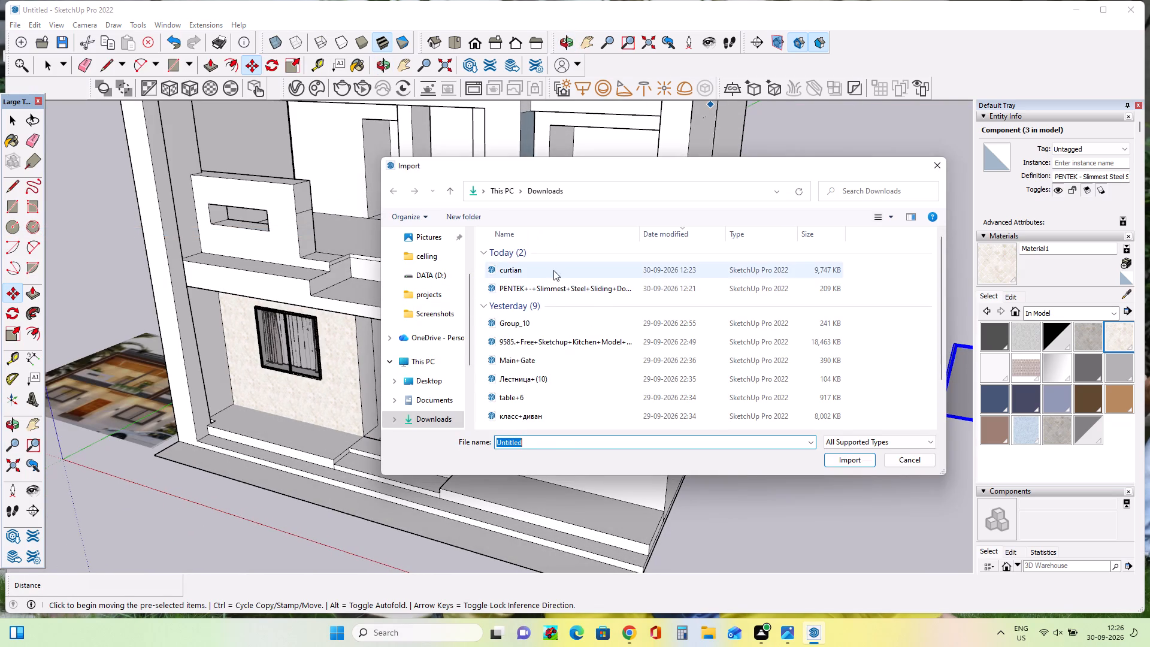
{"action": "double_click", "coordinate": [553, 270]}
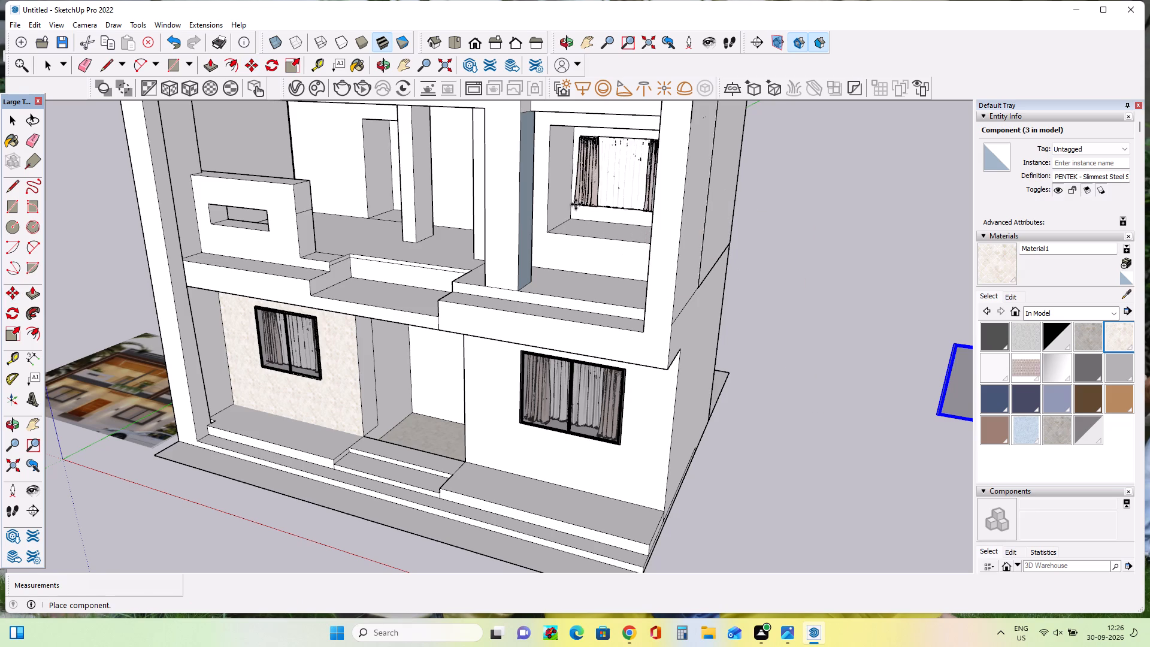
{"action": "left_click", "coordinate": [562, 226]}
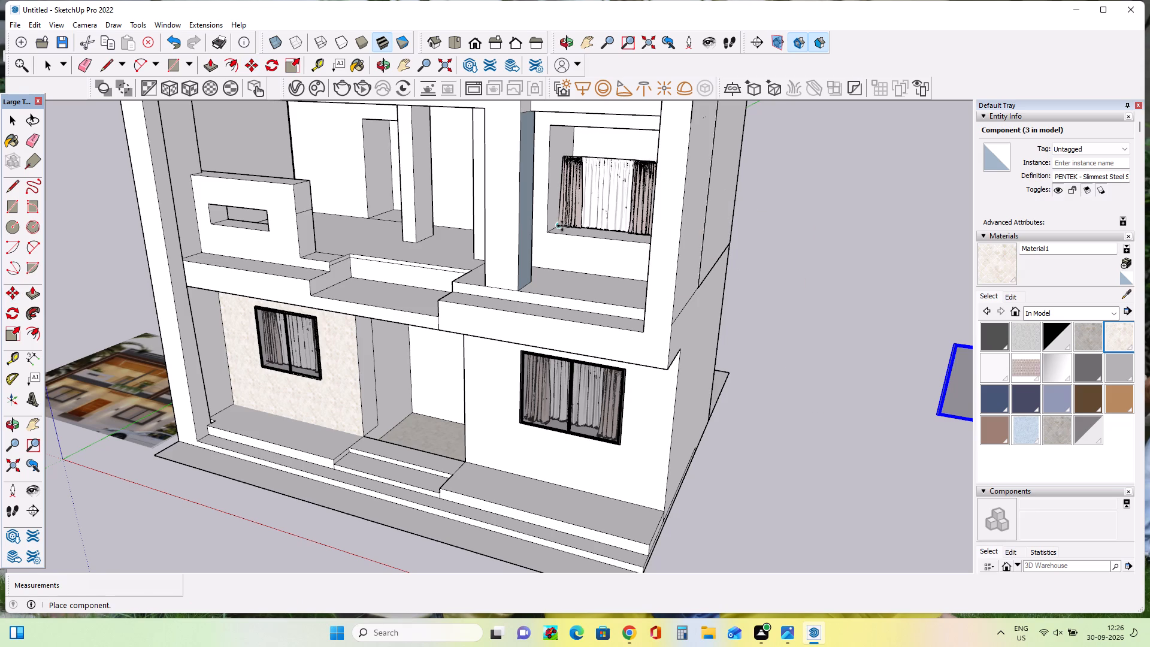
Scale the upper-floor curtain about 1.13 times in width and 5.49 times in depth to span its opening.
{"action": "scroll", "coordinate": [574, 200], "scroll_direction": "up", "scroll_amount": 4}
{"action": "middle_click_drag", "start_coordinate": [580, 204], "coordinate": [710, 223]}
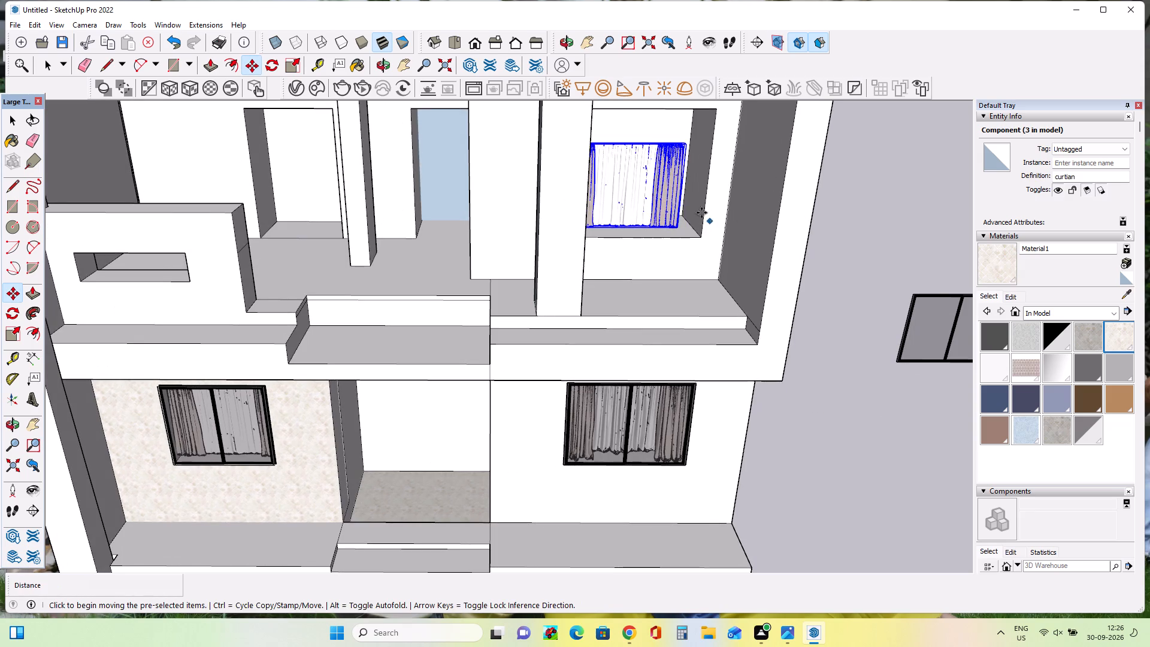
{"action": "scroll", "coordinate": [680, 205], "scroll_direction": "up", "scroll_amount": 4}
{"action": "middle_click_drag", "start_coordinate": [700, 244], "coordinate": [650, 247]}
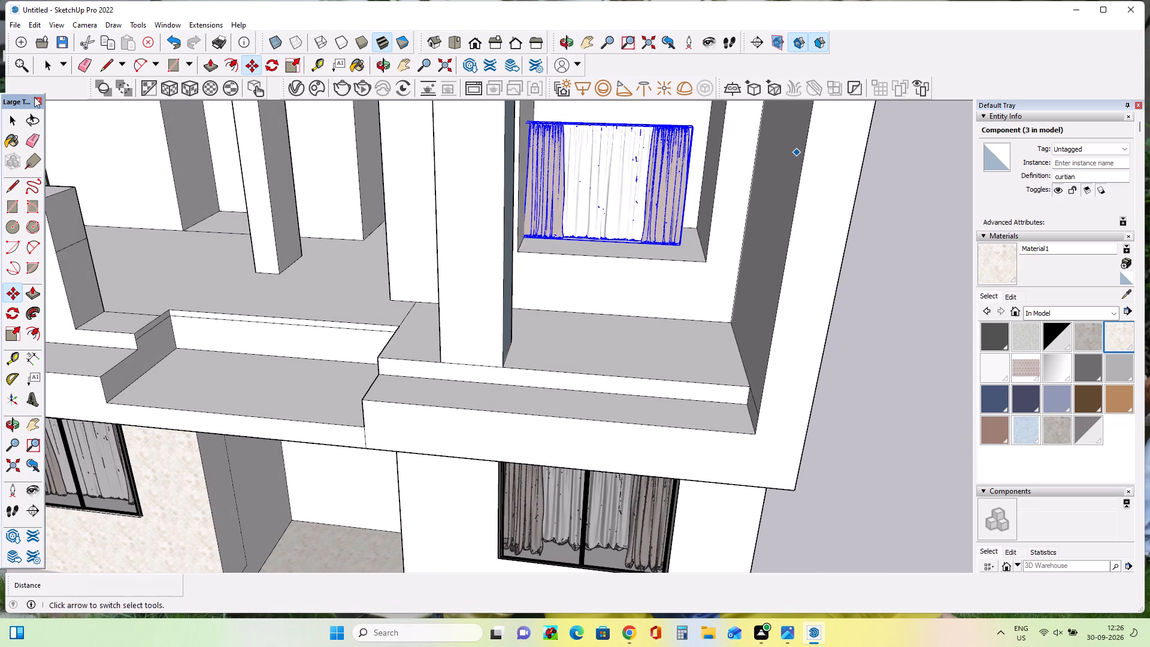
{"action": "double_click", "coordinate": [14, 335]}
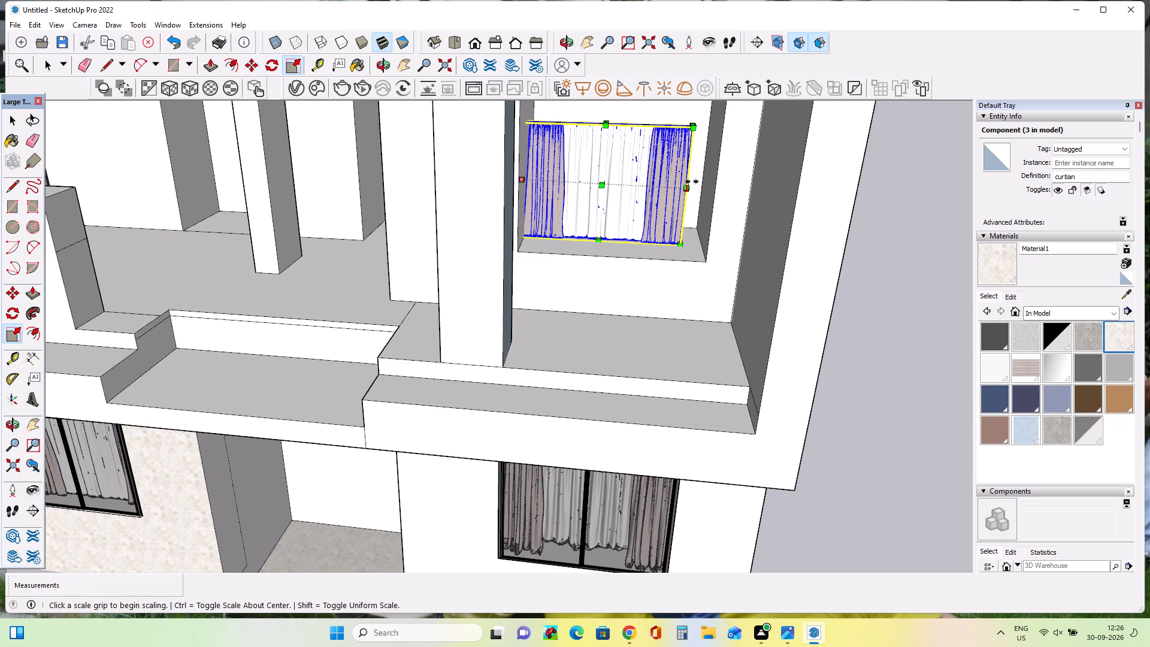
{"action": "left_click", "coordinate": [691, 187]}
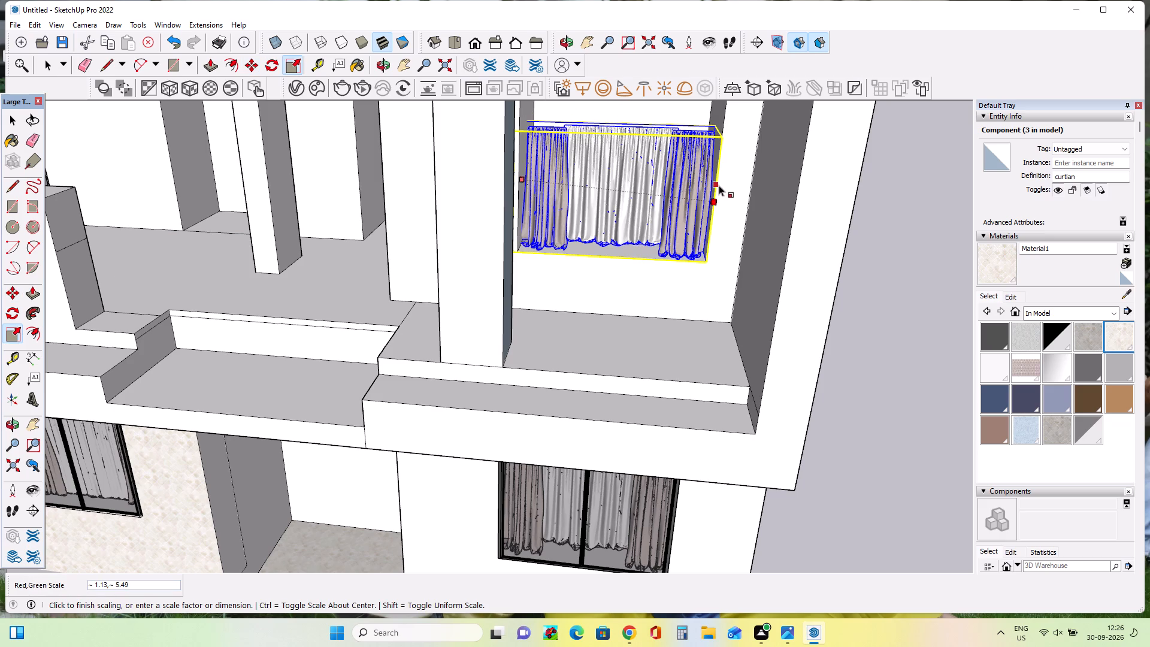
{"action": "left_click", "coordinate": [713, 177]}
Scale the upper-floor curtain's height about 1.45 times to reach the top of its opening, and deselect it.
{"action": "left_click", "coordinate": [621, 125]}
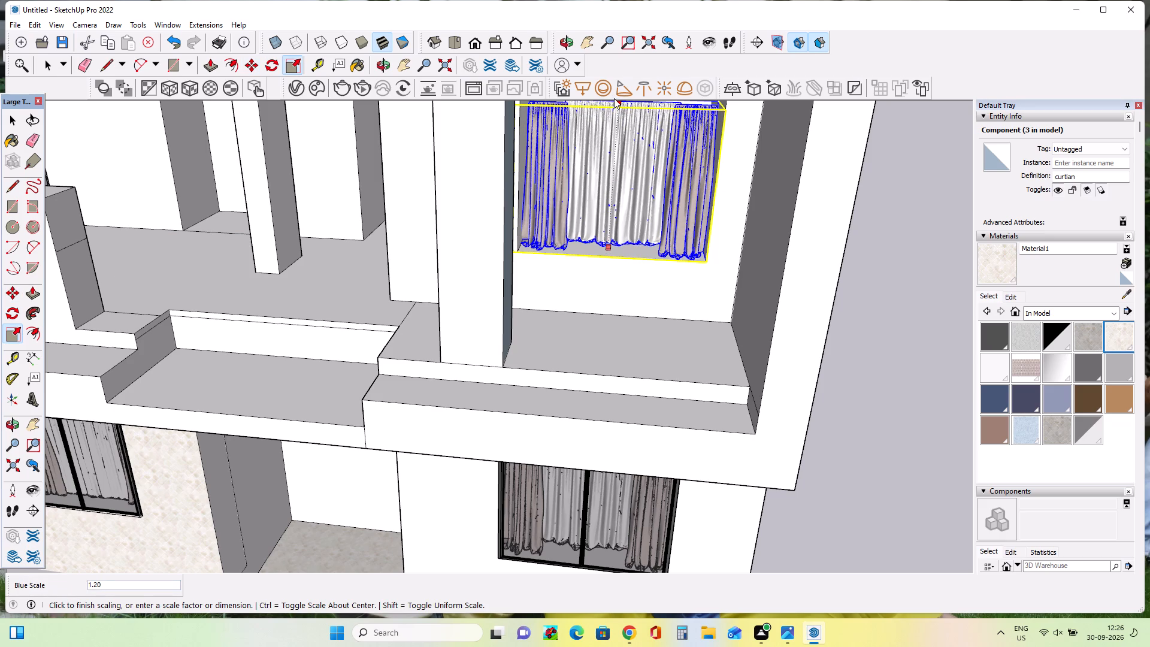
{"action": "left_click", "coordinate": [614, 98]}
{"action": "scroll", "coordinate": [628, 164], "scroll_direction": "up", "scroll_amount": 1}
{"action": "scroll", "coordinate": [628, 164], "scroll_direction": "down", "scroll_amount": 4}
{"action": "scroll", "coordinate": [628, 164], "scroll_direction": "up", "scroll_amount": 4}
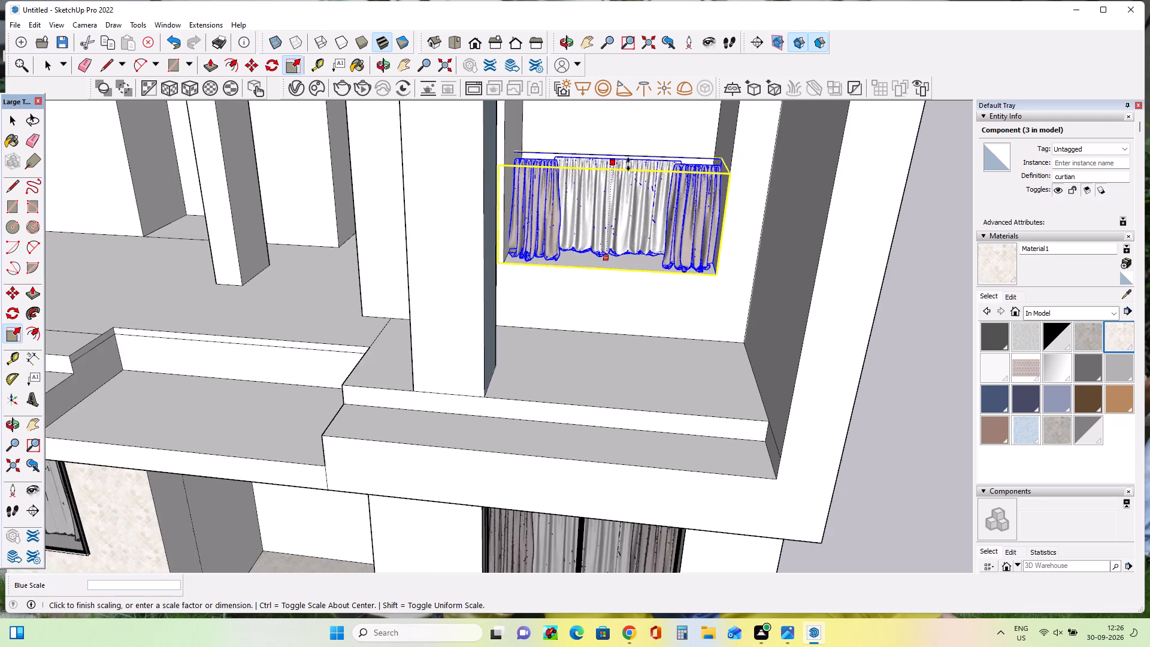
{"action": "scroll", "coordinate": [628, 164], "scroll_direction": "down", "scroll_amount": 20}
{"action": "scroll", "coordinate": [628, 164], "scroll_direction": "down", "scroll_amount": 1}
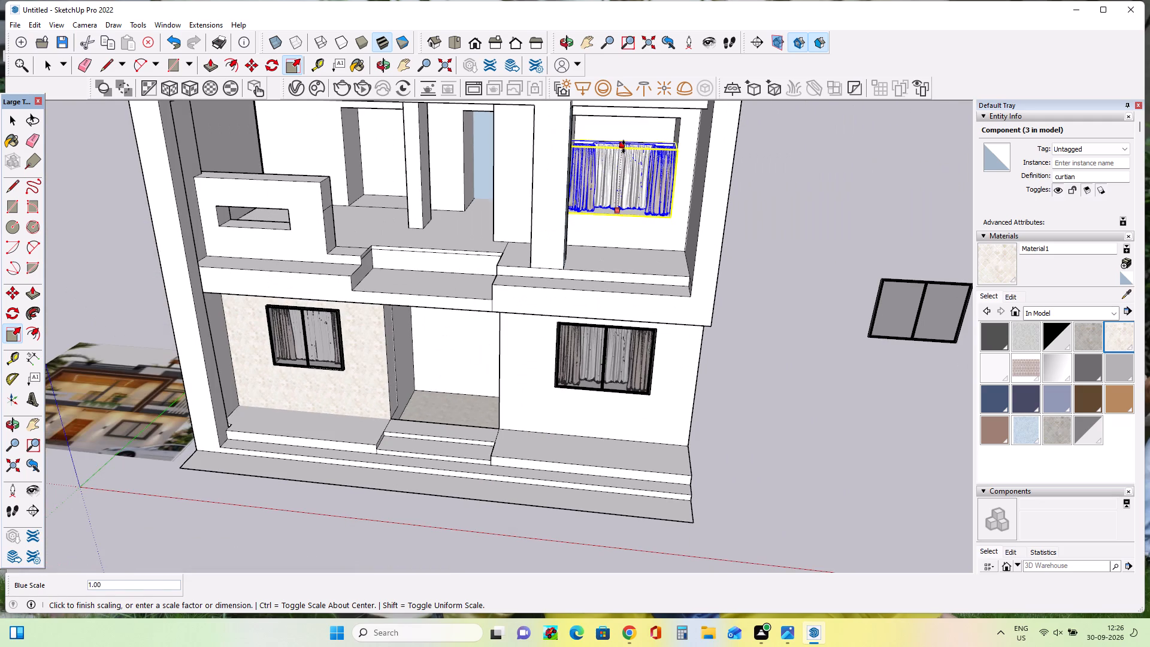
{"action": "double_click", "coordinate": [625, 119]}
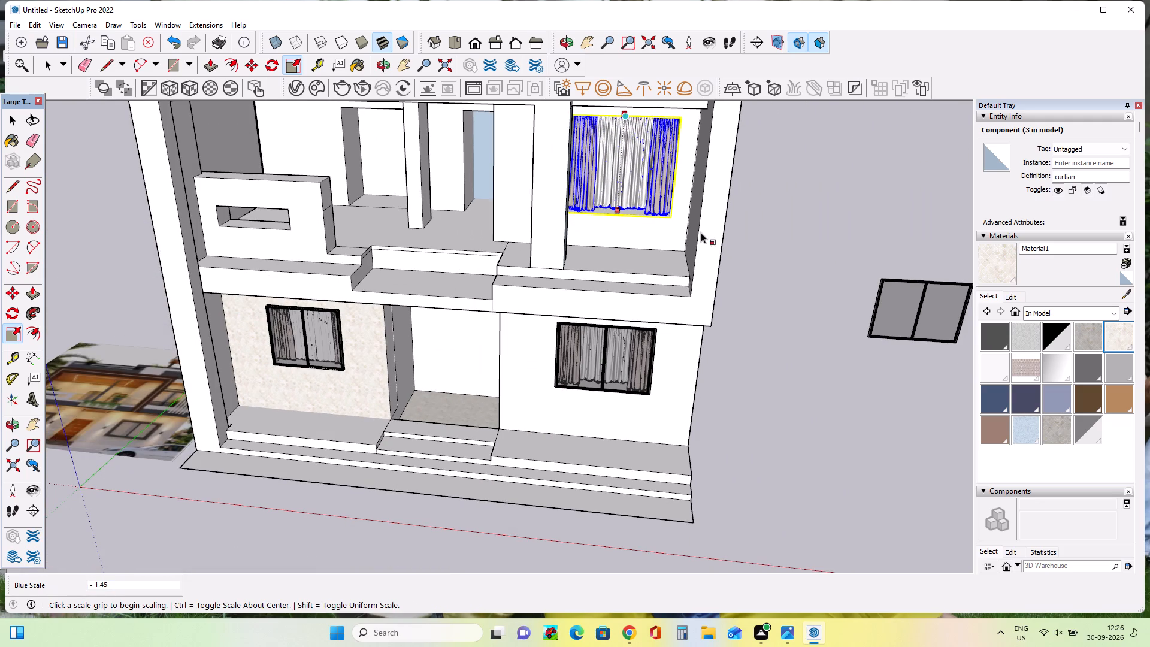
{"action": "double_click", "coordinate": [11, 127]}
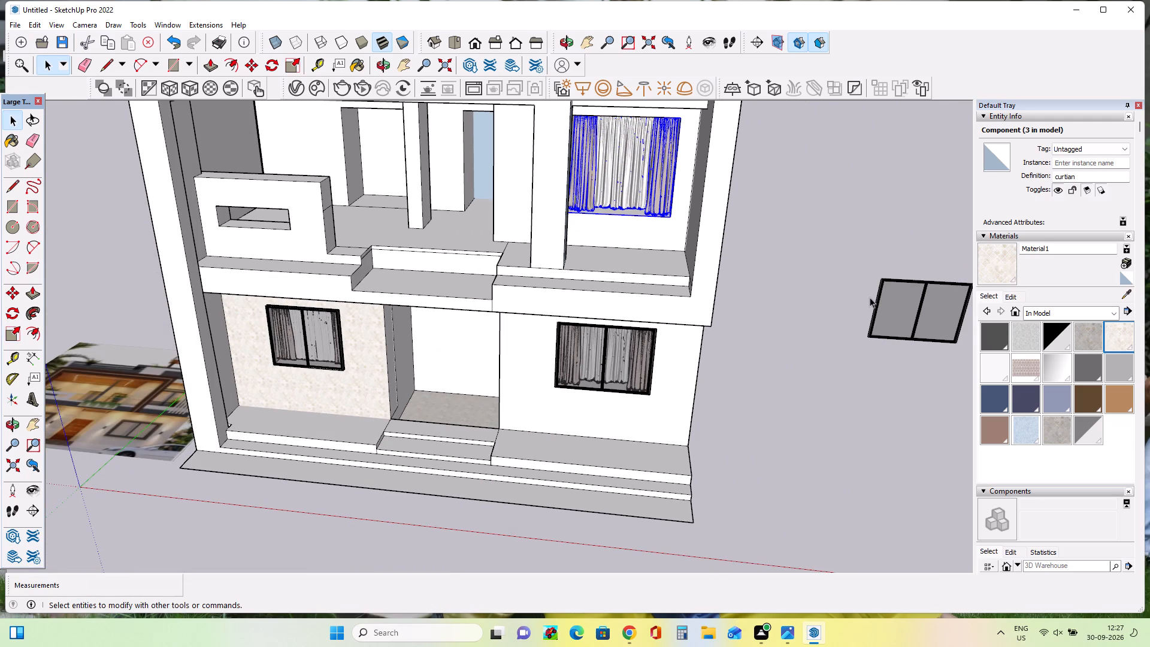
{"action": "left_click", "coordinate": [776, 284]}
Move the spare two-pane window about 58' 7" from beside the house to the lower corner of the curtained upper-floor opening.
{"action": "left_click", "coordinate": [898, 336]}
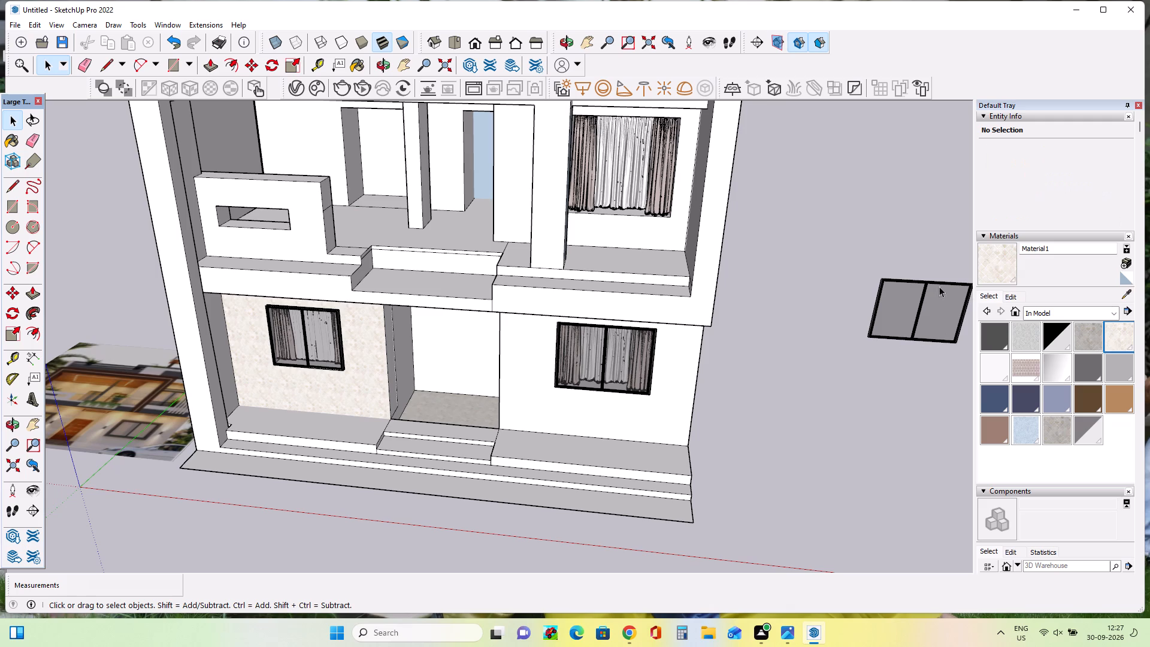
{"action": "left_click", "coordinate": [937, 313]}
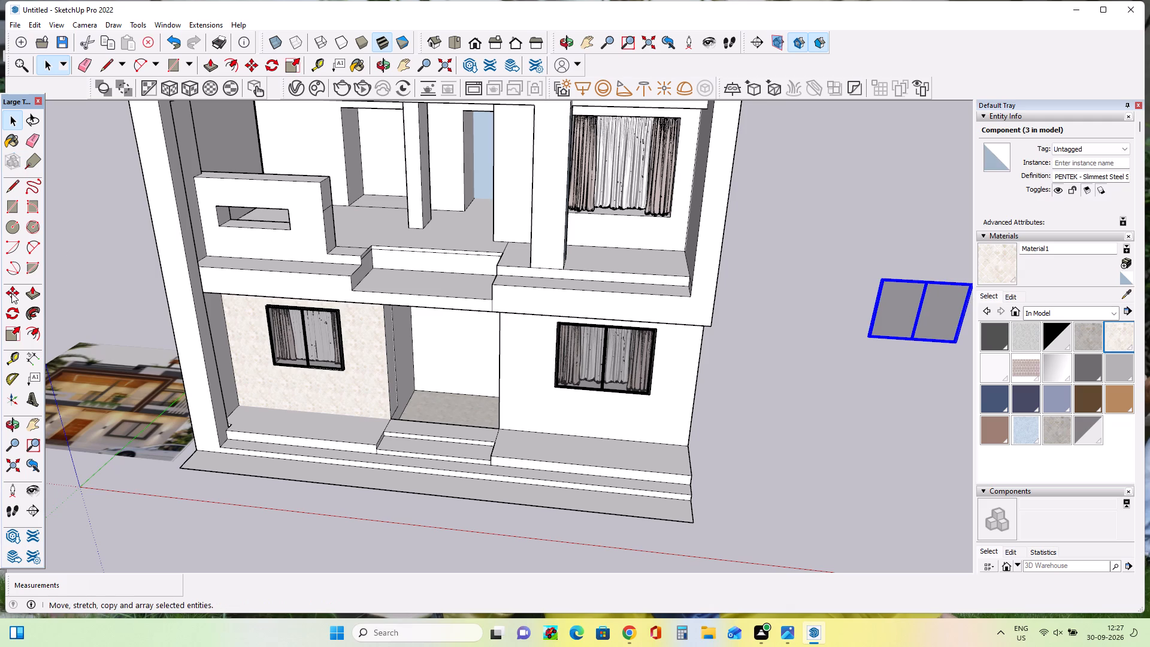
{"action": "left_click", "coordinate": [13, 292]}
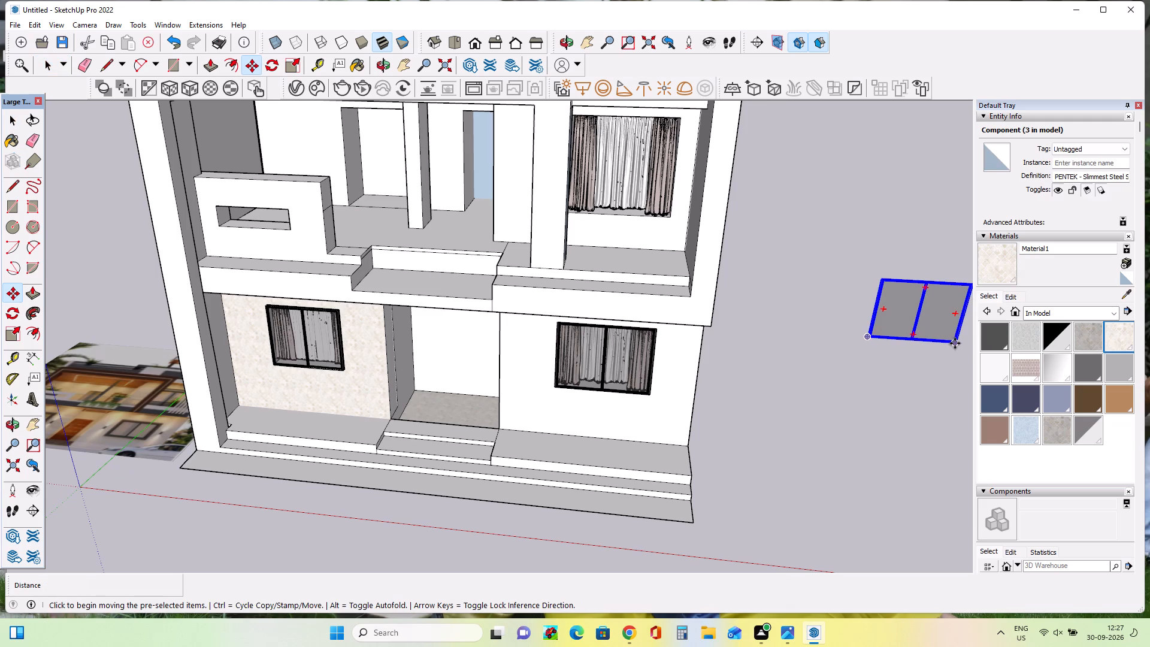
{"action": "left_click", "coordinate": [955, 343]}
{"action": "left_click", "coordinate": [671, 213]}
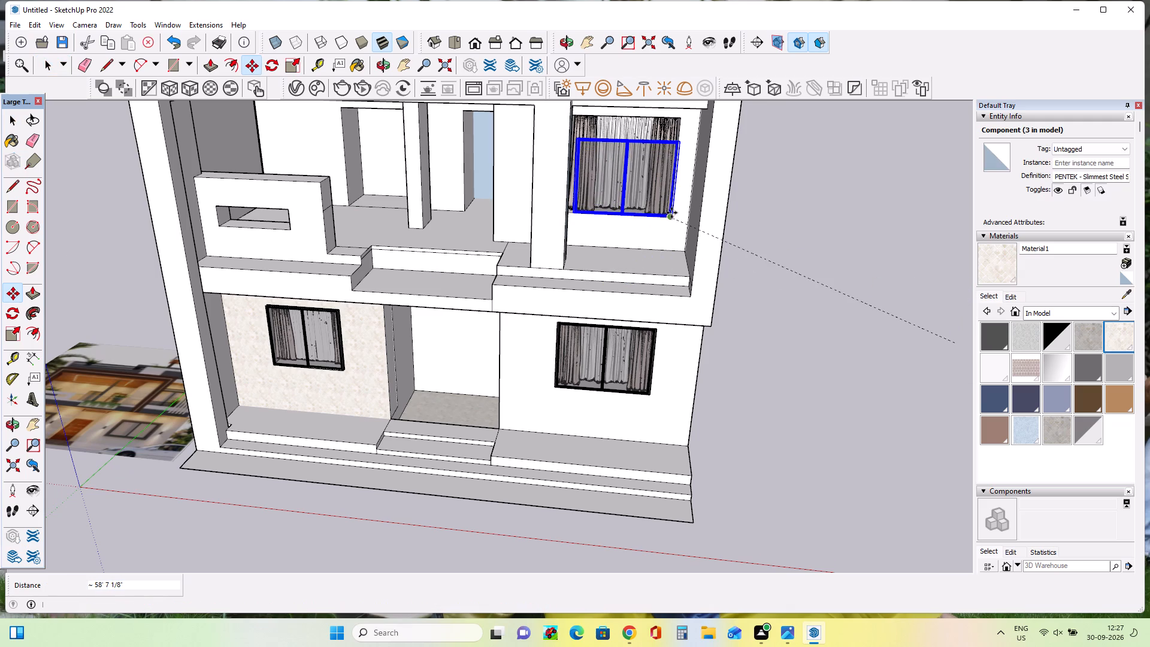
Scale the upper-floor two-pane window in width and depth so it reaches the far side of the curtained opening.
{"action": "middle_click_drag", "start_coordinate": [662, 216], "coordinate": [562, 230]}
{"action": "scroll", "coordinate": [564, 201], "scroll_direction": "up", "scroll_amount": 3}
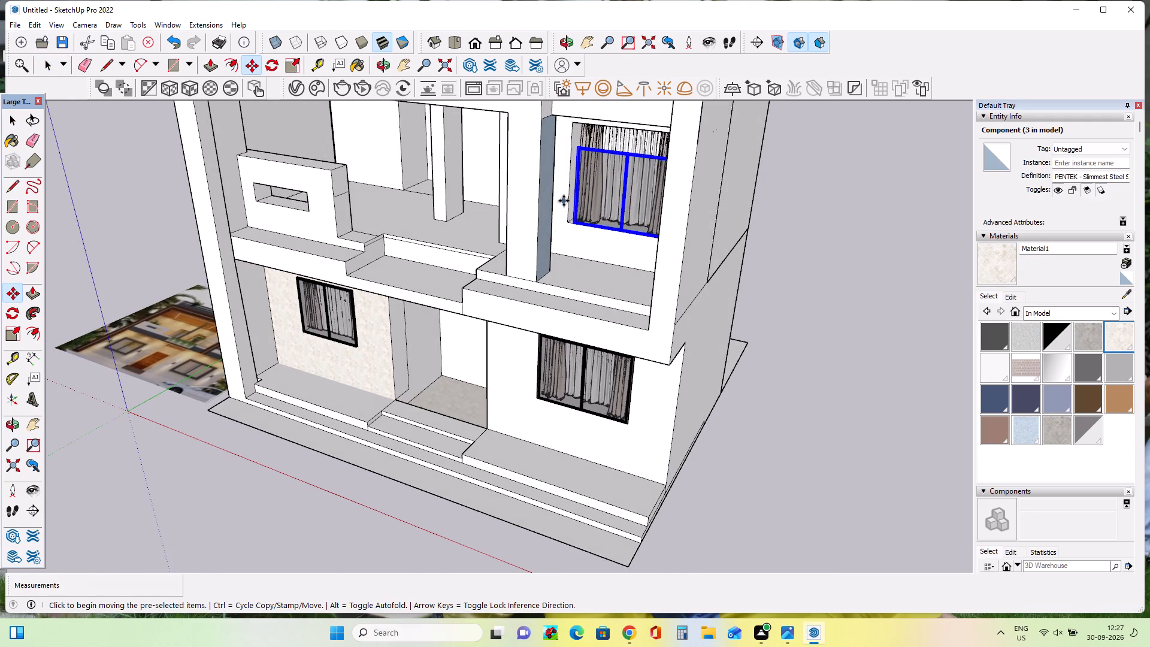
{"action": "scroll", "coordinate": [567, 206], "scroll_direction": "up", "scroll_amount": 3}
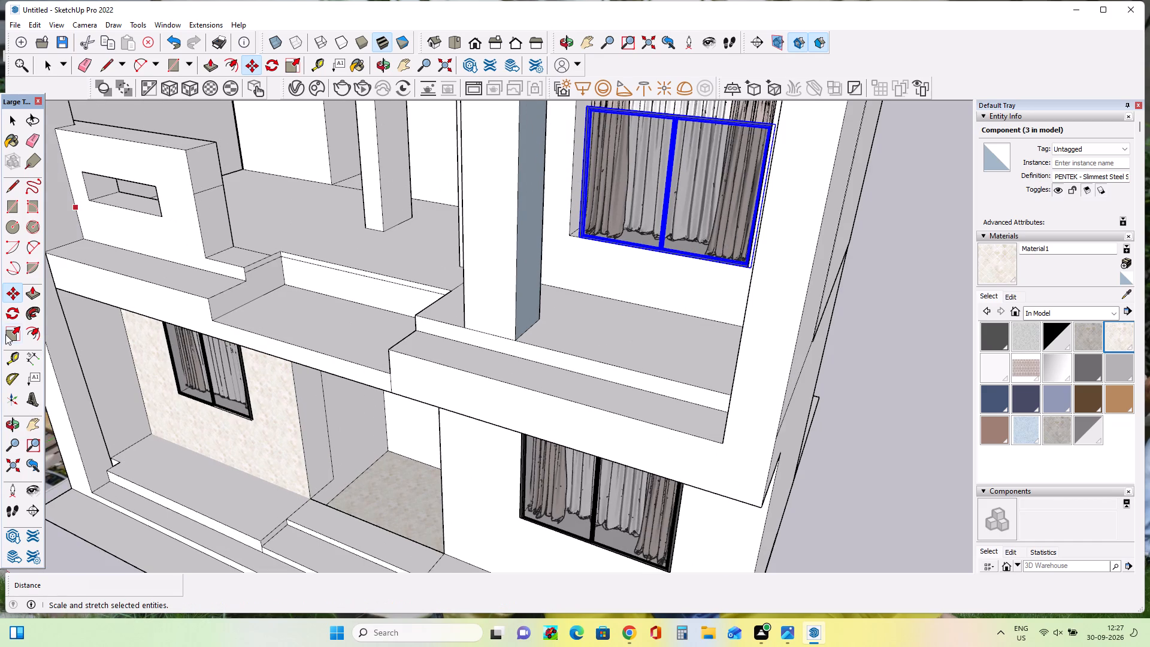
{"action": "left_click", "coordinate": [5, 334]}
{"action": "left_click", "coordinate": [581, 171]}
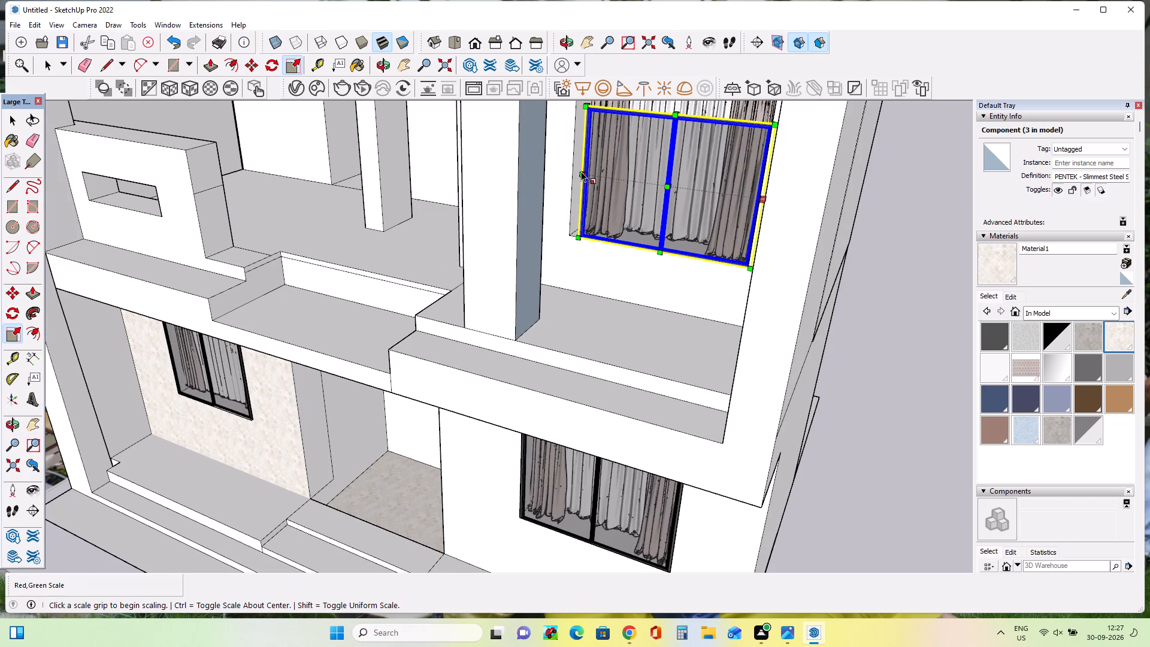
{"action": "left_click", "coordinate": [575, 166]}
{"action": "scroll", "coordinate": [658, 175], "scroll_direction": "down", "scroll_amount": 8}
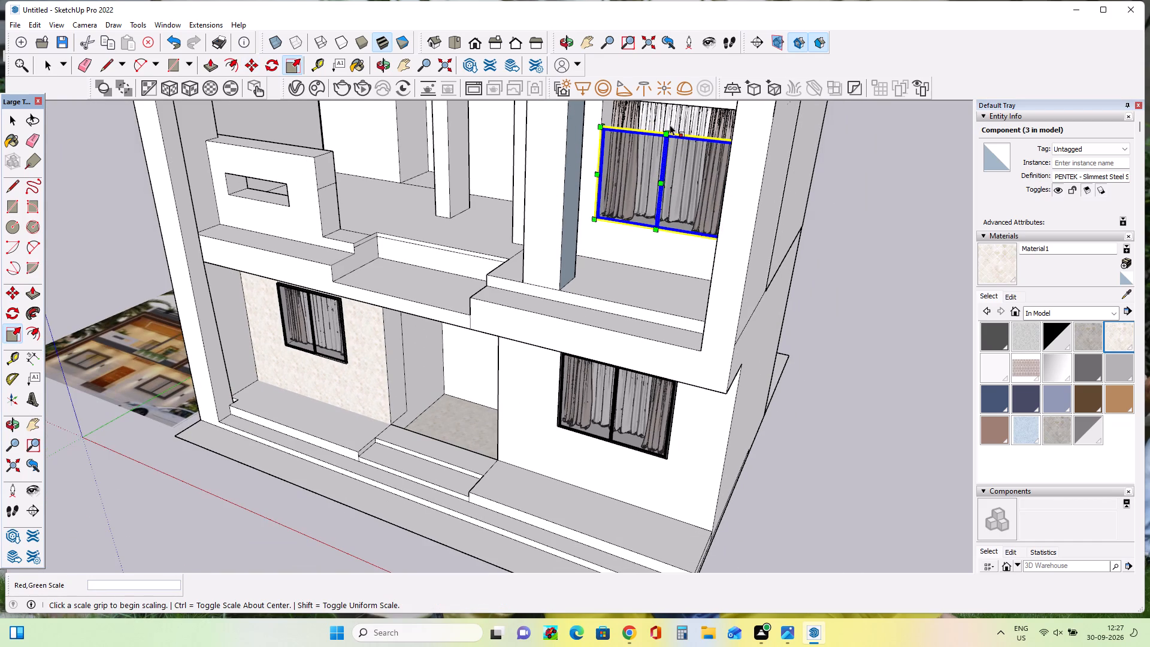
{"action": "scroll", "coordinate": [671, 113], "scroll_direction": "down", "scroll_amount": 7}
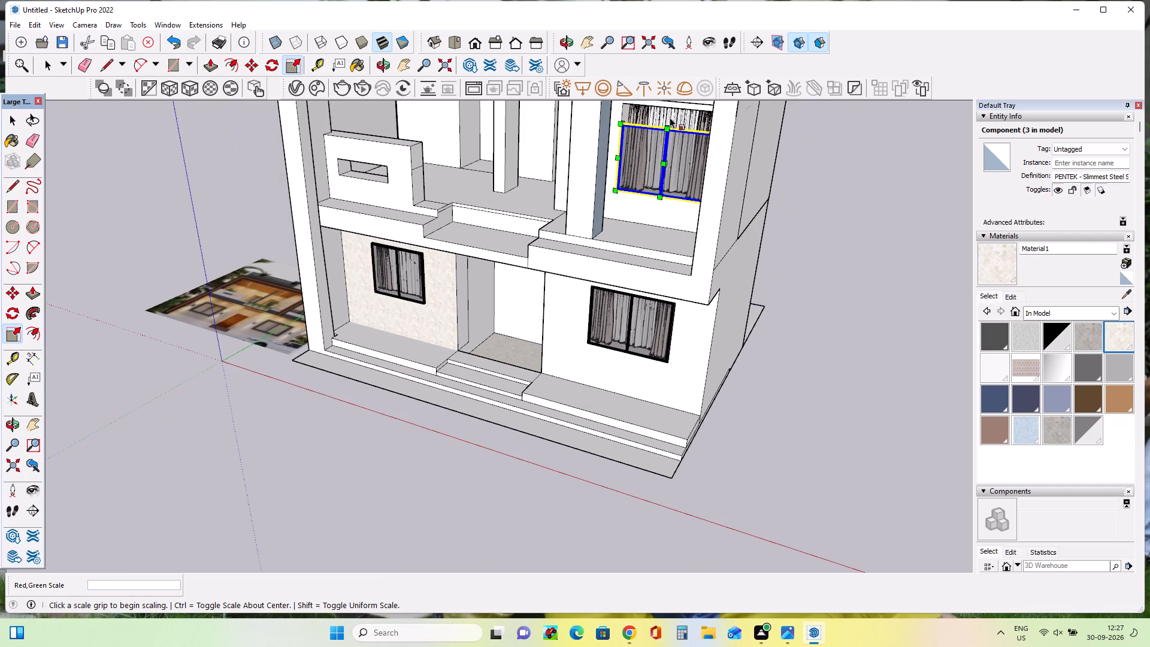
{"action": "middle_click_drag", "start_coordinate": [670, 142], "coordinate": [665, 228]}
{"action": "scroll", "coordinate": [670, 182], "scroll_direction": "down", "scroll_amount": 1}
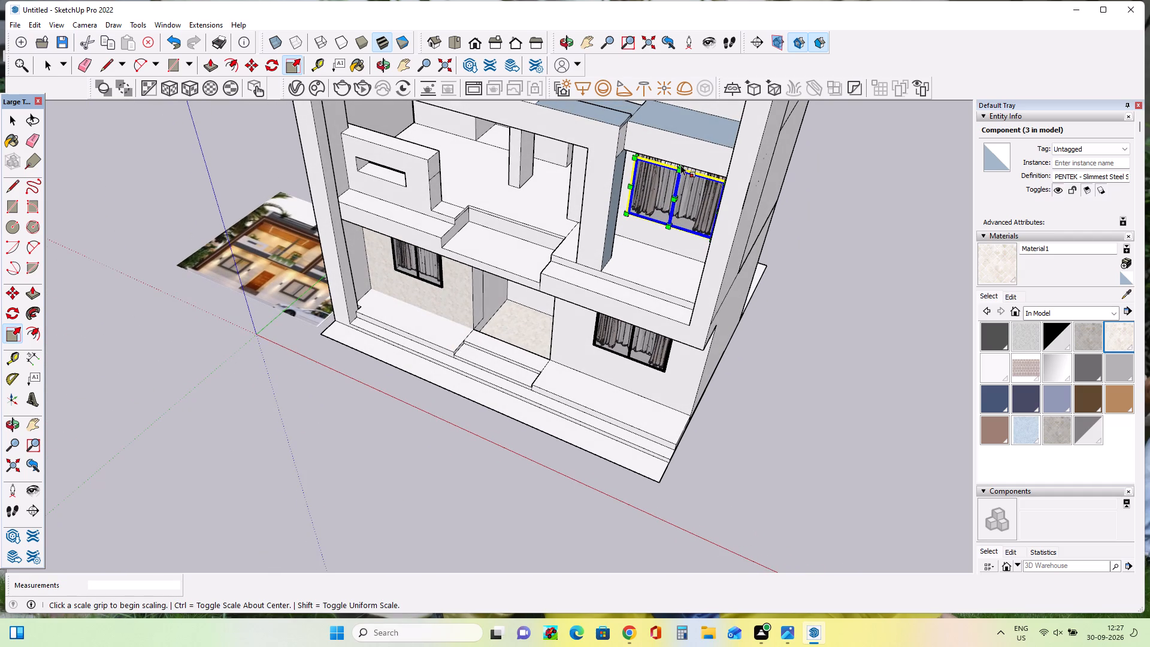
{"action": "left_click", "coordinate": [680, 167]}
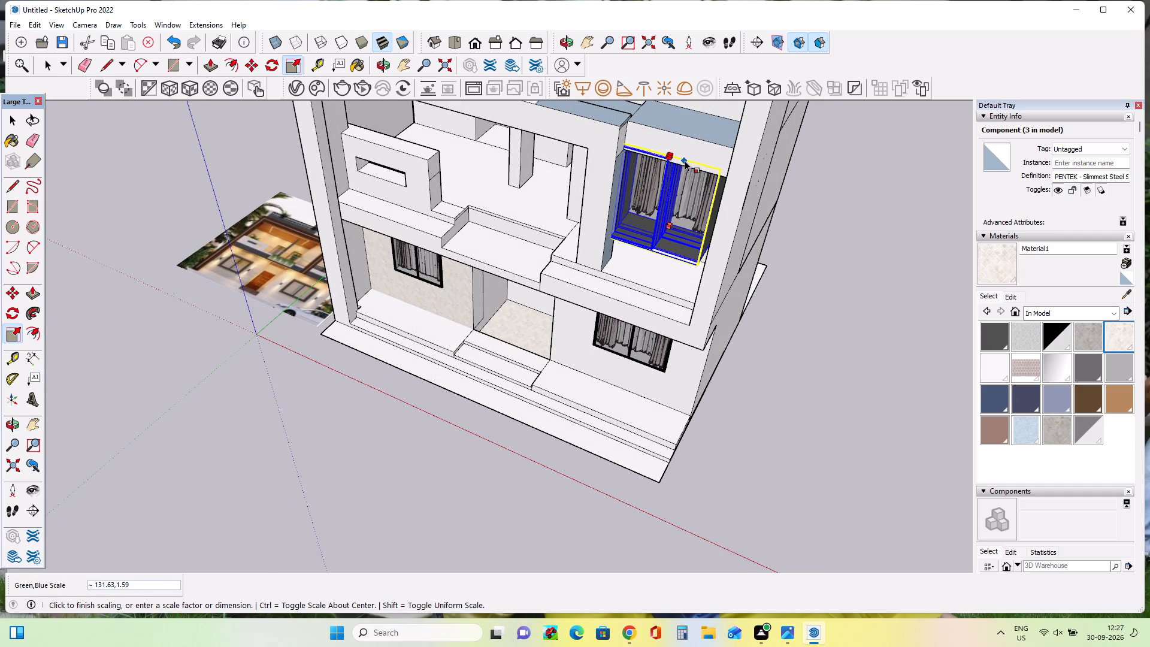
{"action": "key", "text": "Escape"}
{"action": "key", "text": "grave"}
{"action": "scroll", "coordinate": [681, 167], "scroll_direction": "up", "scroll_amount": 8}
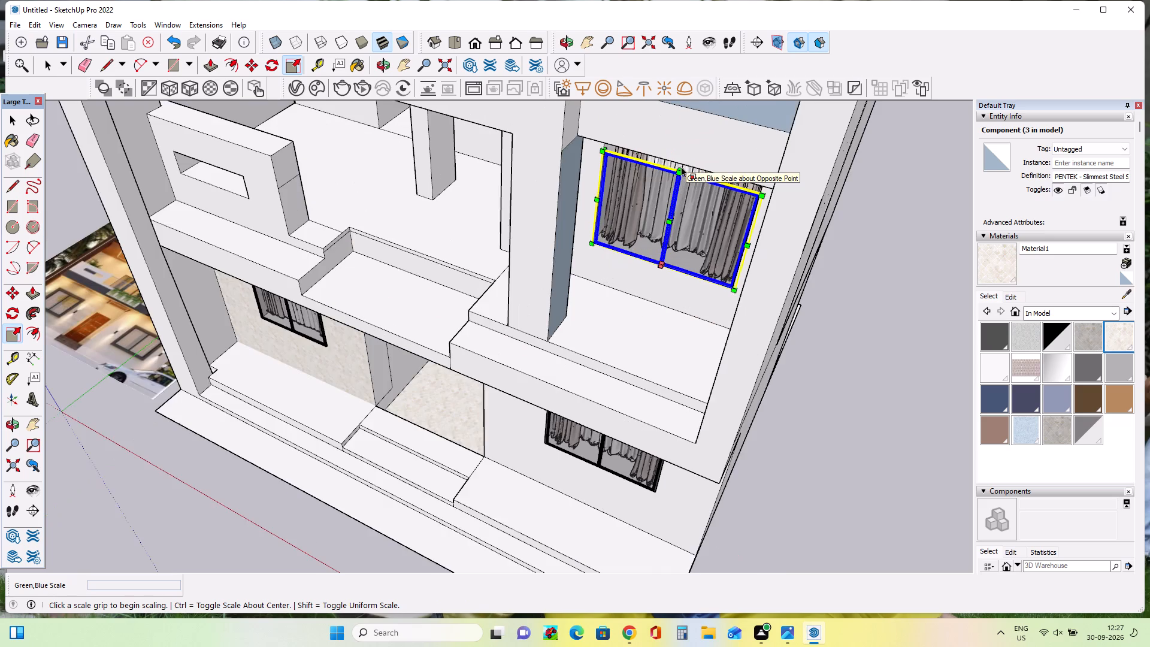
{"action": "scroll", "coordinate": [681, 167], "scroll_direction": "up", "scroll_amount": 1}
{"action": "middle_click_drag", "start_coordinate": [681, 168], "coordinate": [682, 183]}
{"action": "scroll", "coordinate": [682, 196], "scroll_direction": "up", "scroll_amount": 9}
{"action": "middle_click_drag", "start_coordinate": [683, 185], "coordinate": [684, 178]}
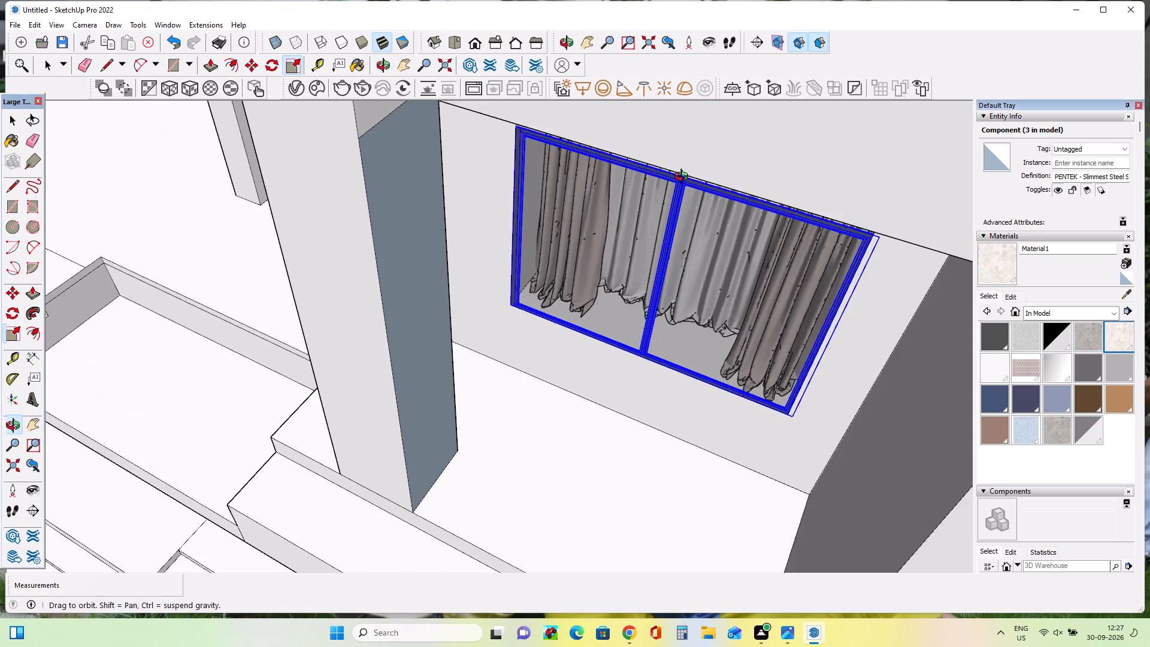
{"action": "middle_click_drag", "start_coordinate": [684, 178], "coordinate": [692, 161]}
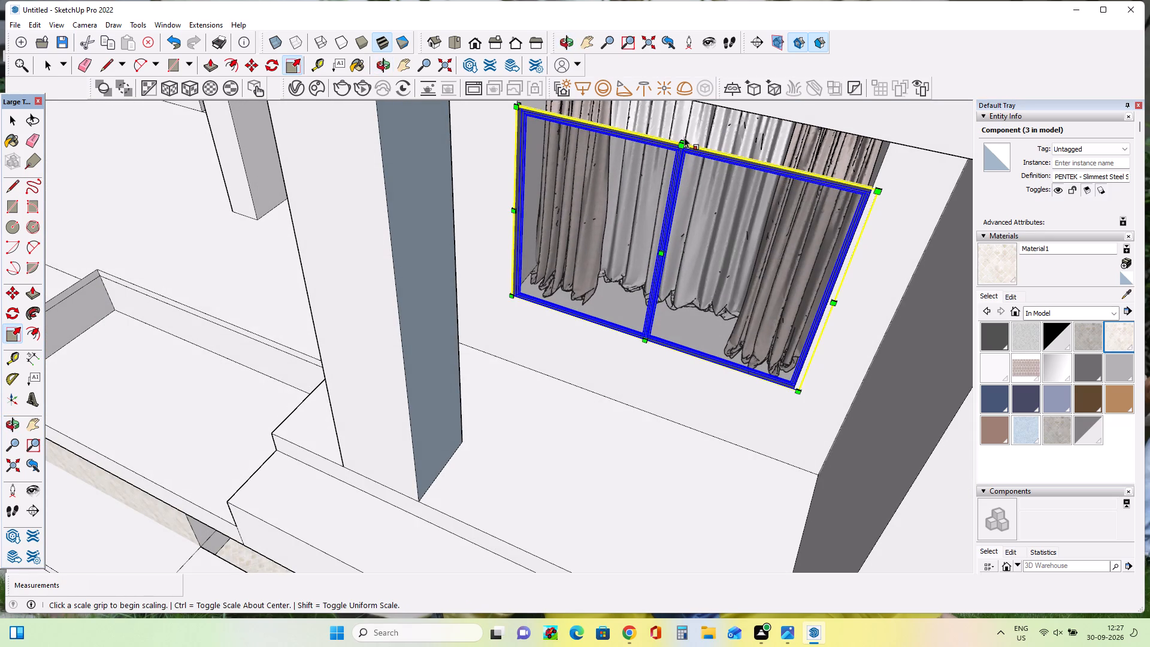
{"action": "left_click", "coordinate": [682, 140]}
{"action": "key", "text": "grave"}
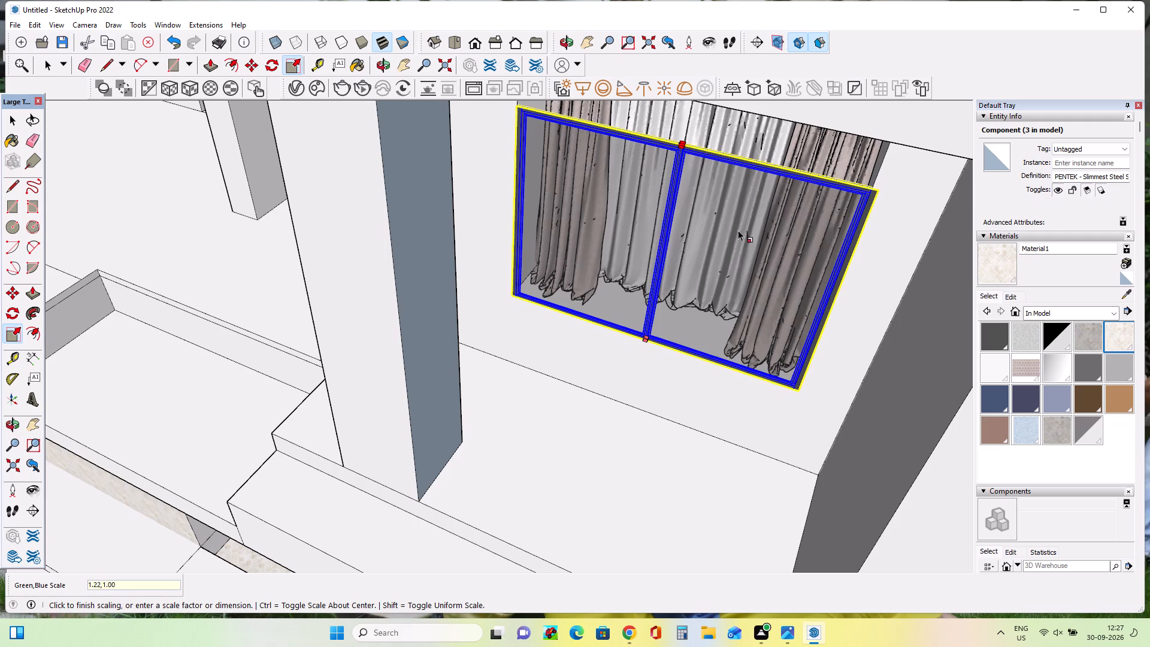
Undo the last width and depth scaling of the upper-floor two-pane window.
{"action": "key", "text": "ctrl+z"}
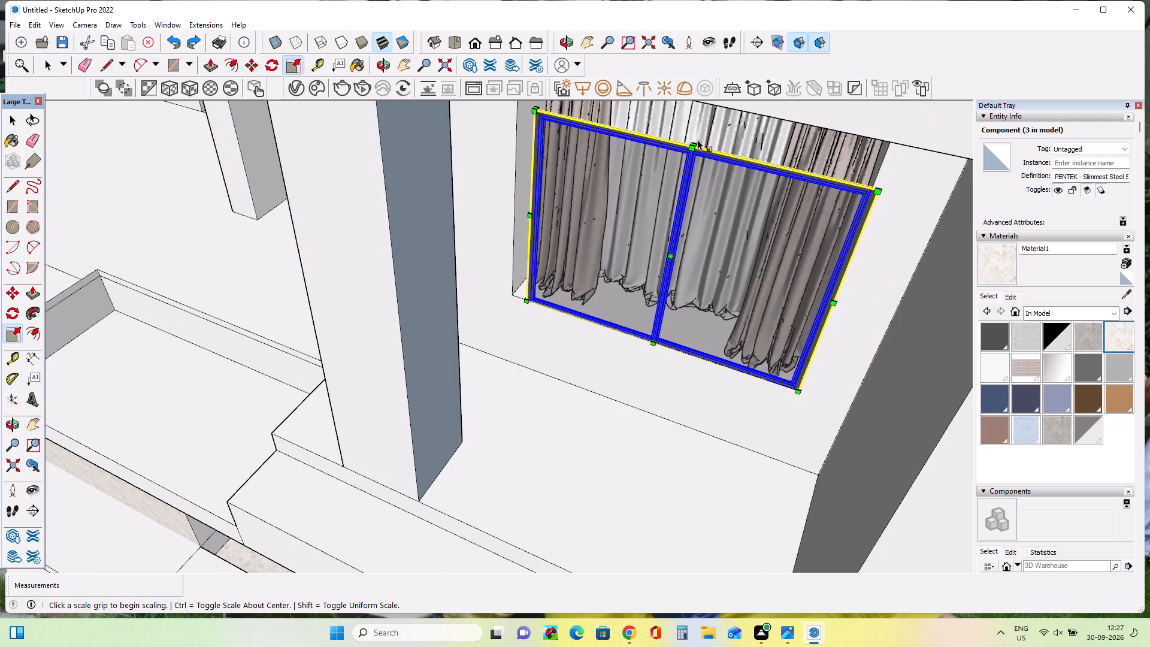
Scale the upper-floor two-pane window's height about 1.29 times to reach the top of the curtained opening, and deselect it.
{"action": "scroll", "coordinate": [694, 142], "scroll_direction": "up", "scroll_amount": 8}
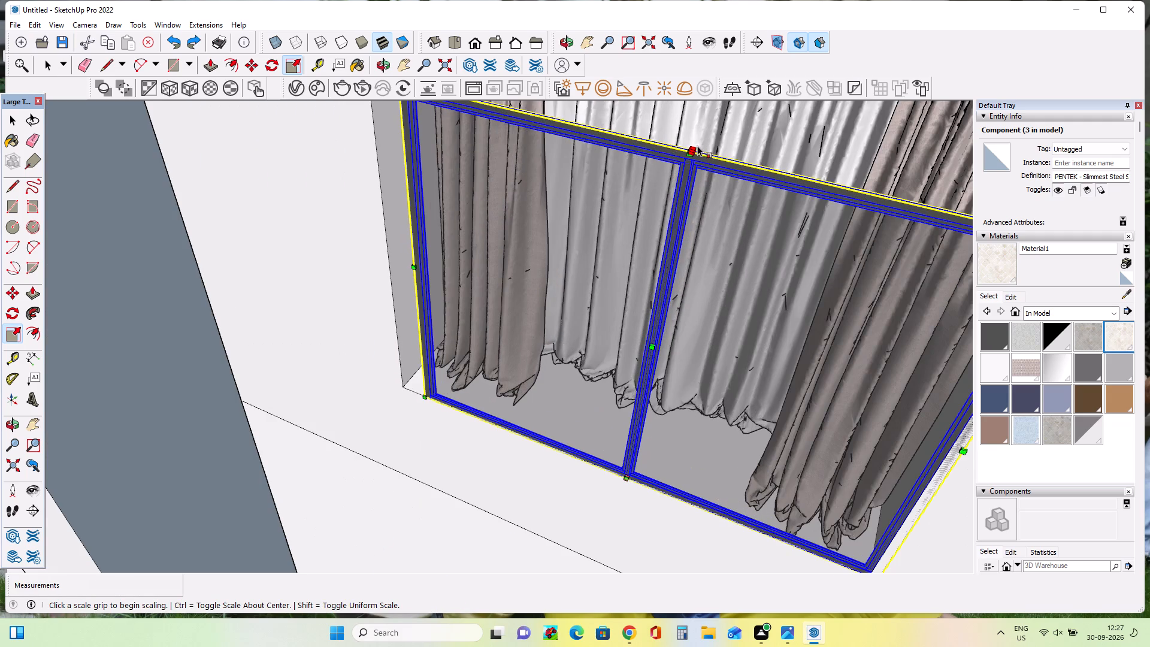
{"action": "left_click", "coordinate": [697, 146]}
{"action": "key", "text": "Escape"}
{"action": "scroll", "coordinate": [686, 142], "scroll_direction": "up", "scroll_amount": 3}
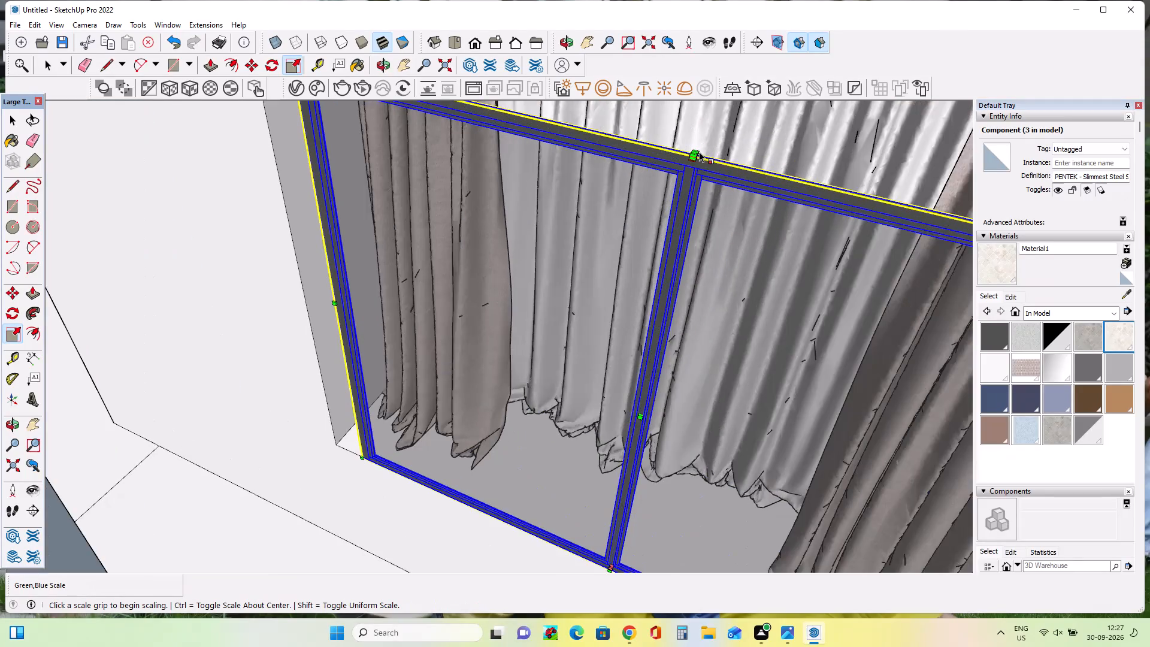
{"action": "scroll", "coordinate": [699, 150], "scroll_direction": "up", "scroll_amount": 3}
{"action": "middle_click_drag", "start_coordinate": [706, 150], "coordinate": [703, 164]}
{"action": "middle_click", "coordinate": [703, 164]}
{"action": "middle_click_drag", "start_coordinate": [703, 164], "coordinate": [699, 177]}
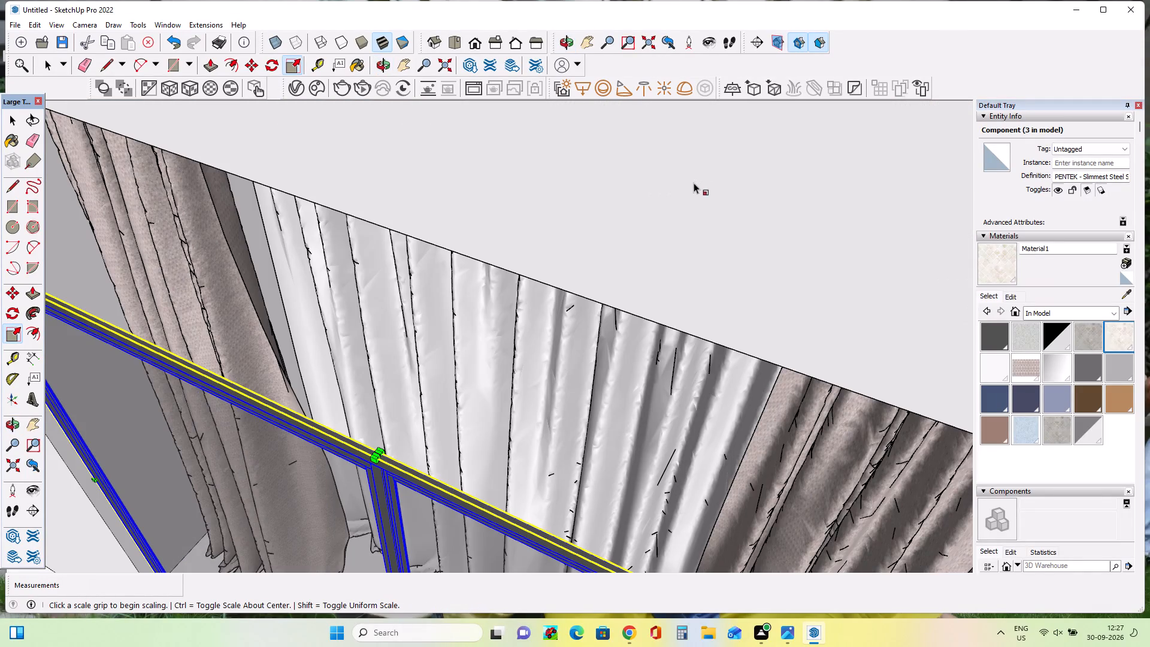
{"action": "double_click", "coordinate": [380, 450]}
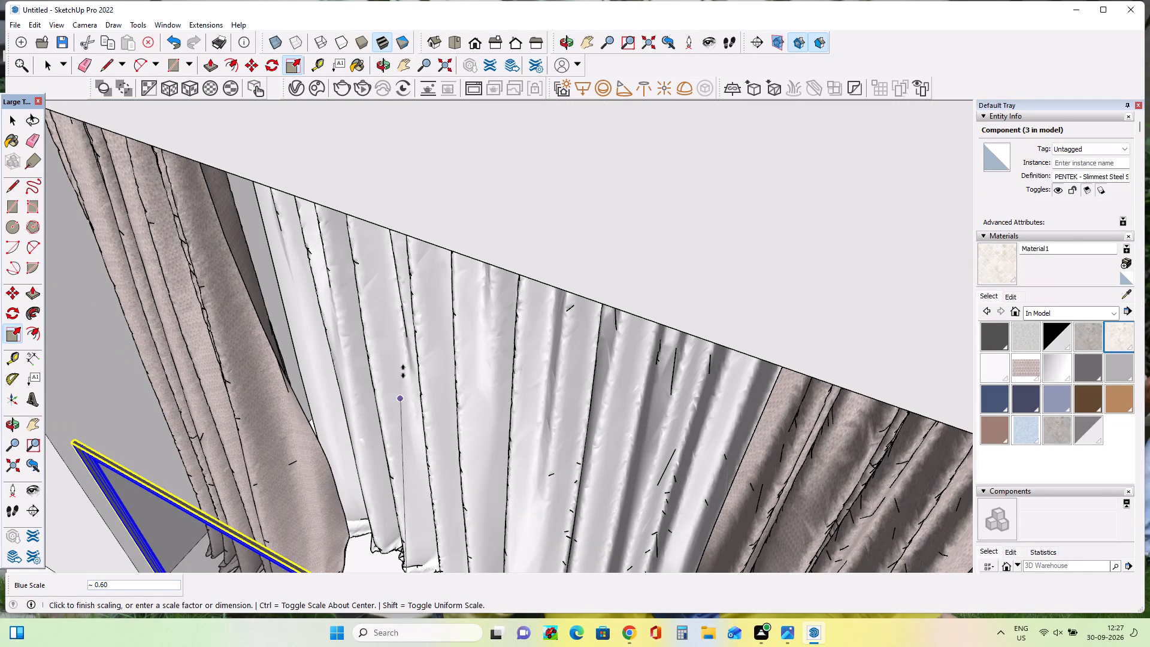
{"action": "left_click", "coordinate": [413, 235]}
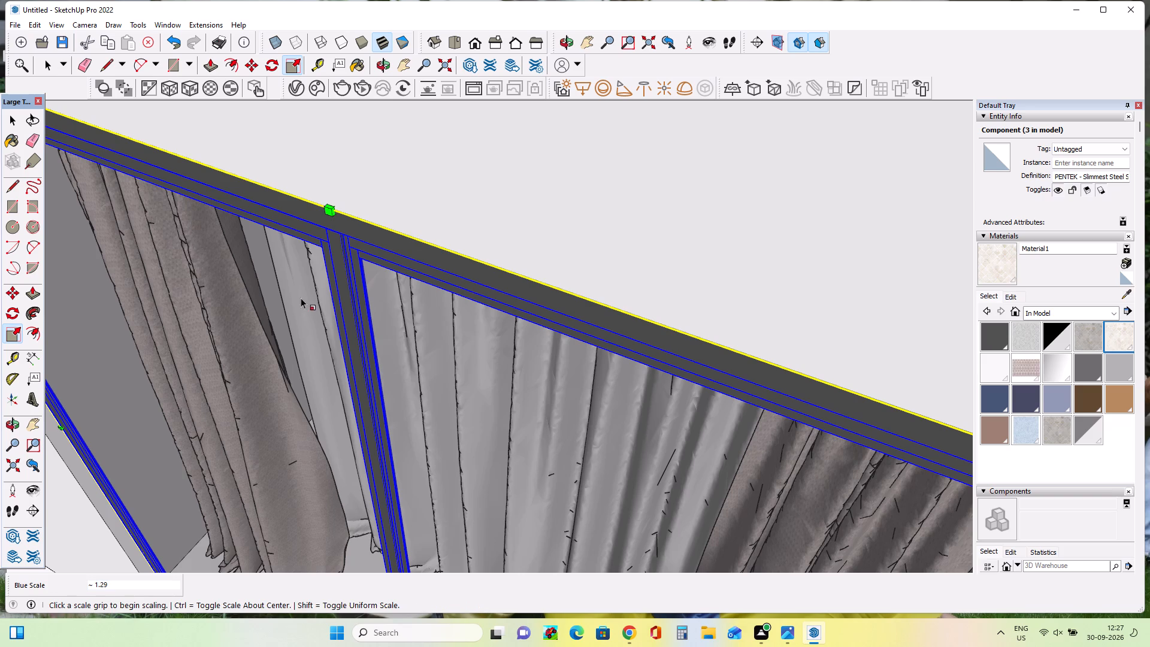
{"action": "scroll", "coordinate": [298, 308], "scroll_direction": "down", "scroll_amount": 11}
{"action": "middle_click_drag", "start_coordinate": [299, 308], "coordinate": [481, 262]}
{"action": "scroll", "coordinate": [299, 308], "scroll_direction": "down", "scroll_amount": 1}
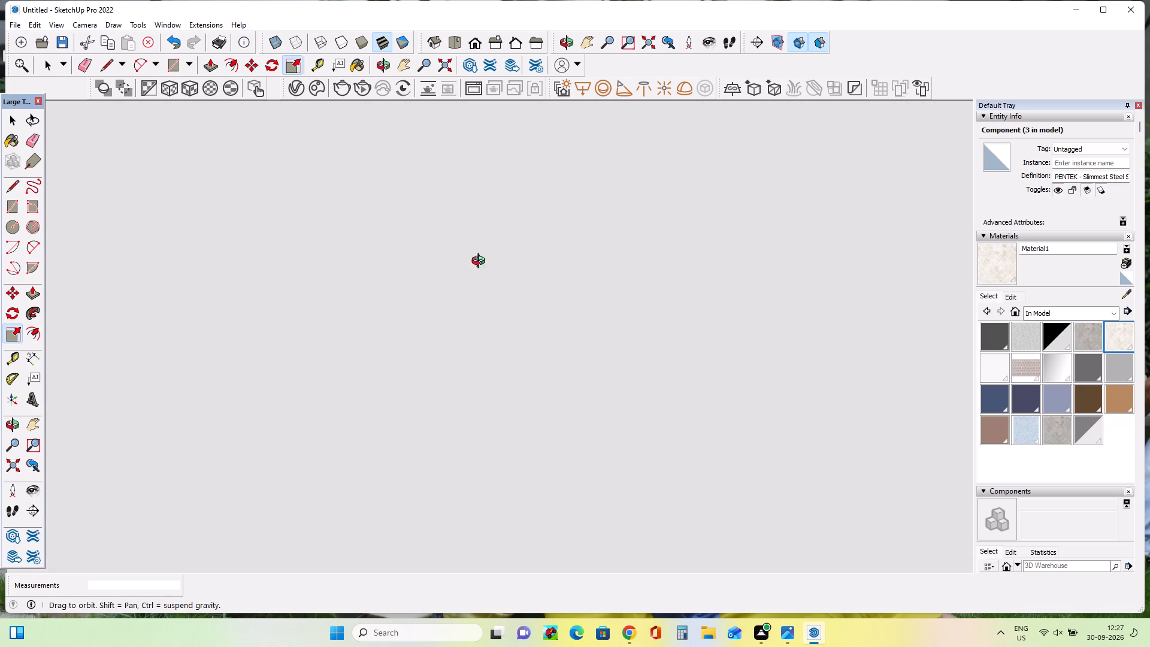
{"action": "middle_click_drag", "start_coordinate": [481, 262], "coordinate": [522, 252]}
{"action": "scroll", "coordinate": [522, 252], "scroll_direction": "down", "scroll_amount": 20}
{"action": "scroll", "coordinate": [522, 252], "scroll_direction": "down", "scroll_amount": 4}
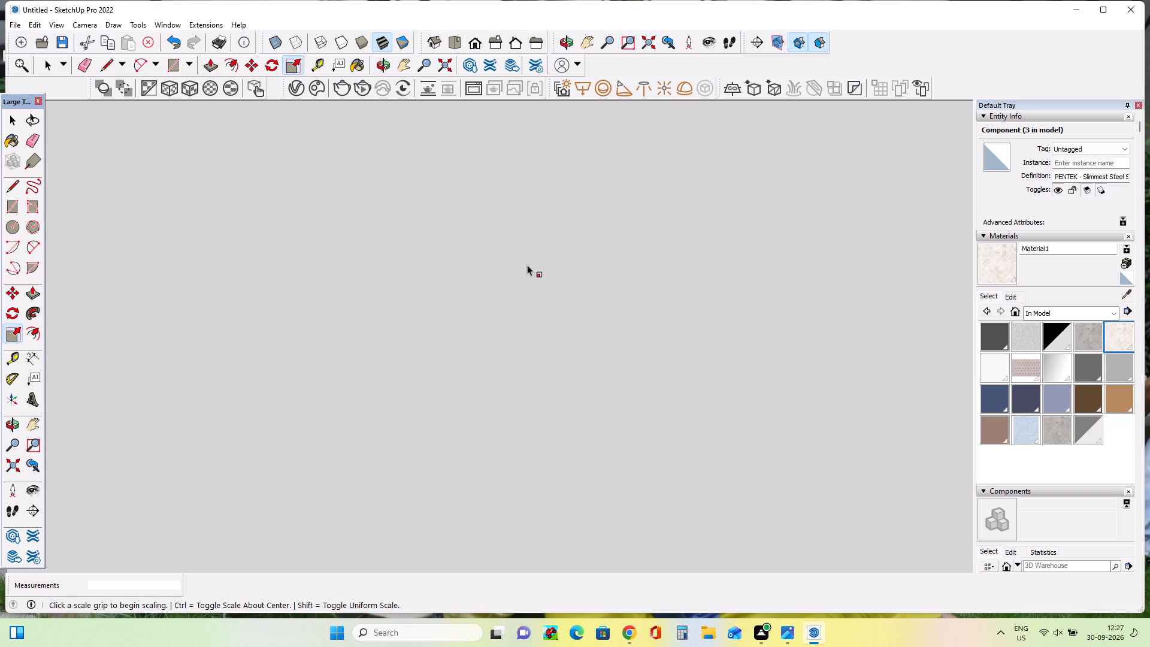
{"action": "scroll", "coordinate": [527, 265], "scroll_direction": "down", "scroll_amount": 6}
{"action": "scroll", "coordinate": [650, 350], "scroll_direction": "down", "scroll_amount": 13}
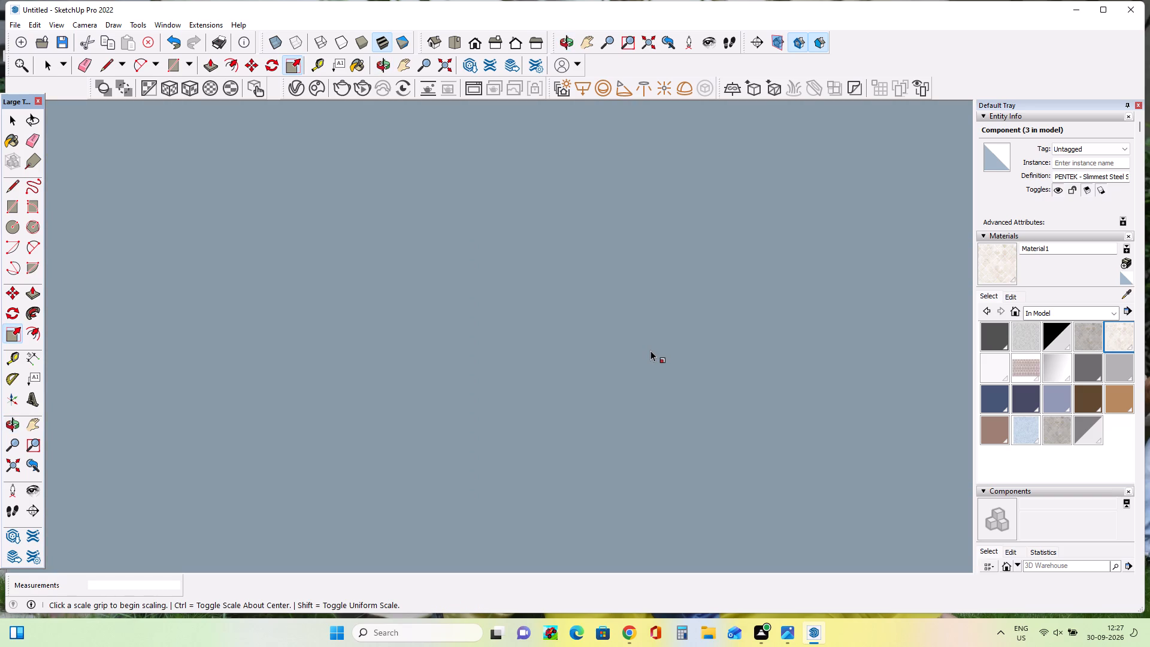
{"action": "scroll", "coordinate": [650, 350], "scroll_direction": "down", "scroll_amount": 20}
{"action": "scroll", "coordinate": [650, 350], "scroll_direction": "down", "scroll_amount": 11}
{"action": "scroll", "coordinate": [650, 368], "scroll_direction": "down", "scroll_amount": 14}
{"action": "scroll", "coordinate": [649, 371], "scroll_direction": "up", "scroll_amount": 1}
{"action": "scroll", "coordinate": [649, 371], "scroll_direction": "down", "scroll_amount": 17}
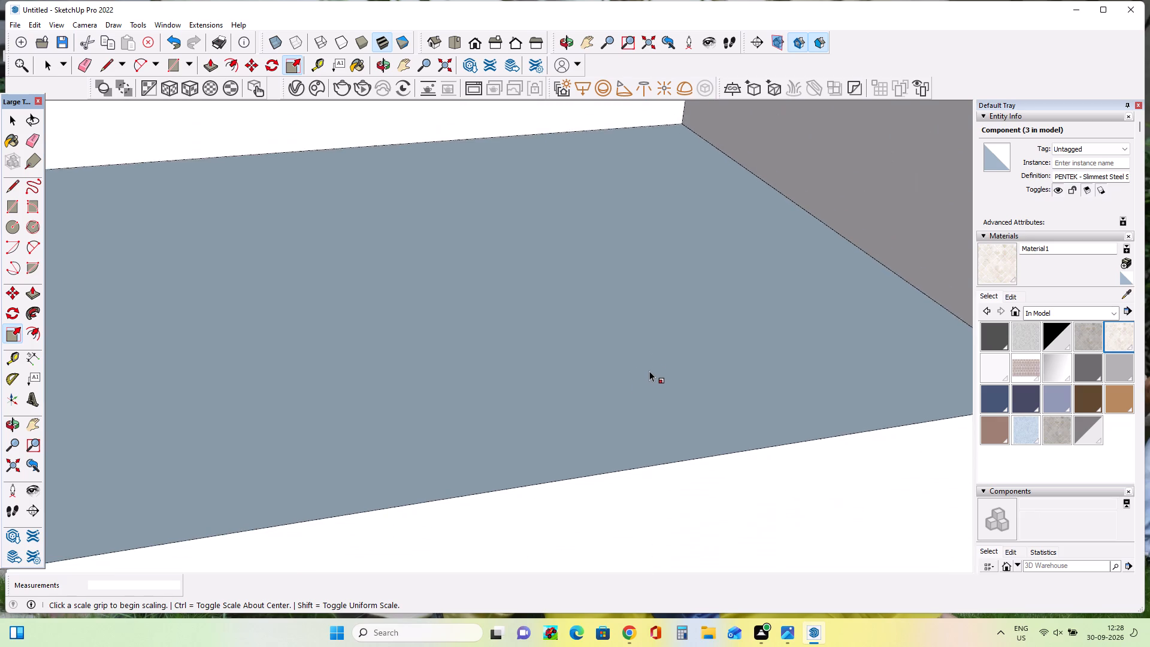
{"action": "scroll", "coordinate": [649, 371], "scroll_direction": "down", "scroll_amount": 20}
{"action": "scroll", "coordinate": [649, 371], "scroll_direction": "down", "scroll_amount": 9}
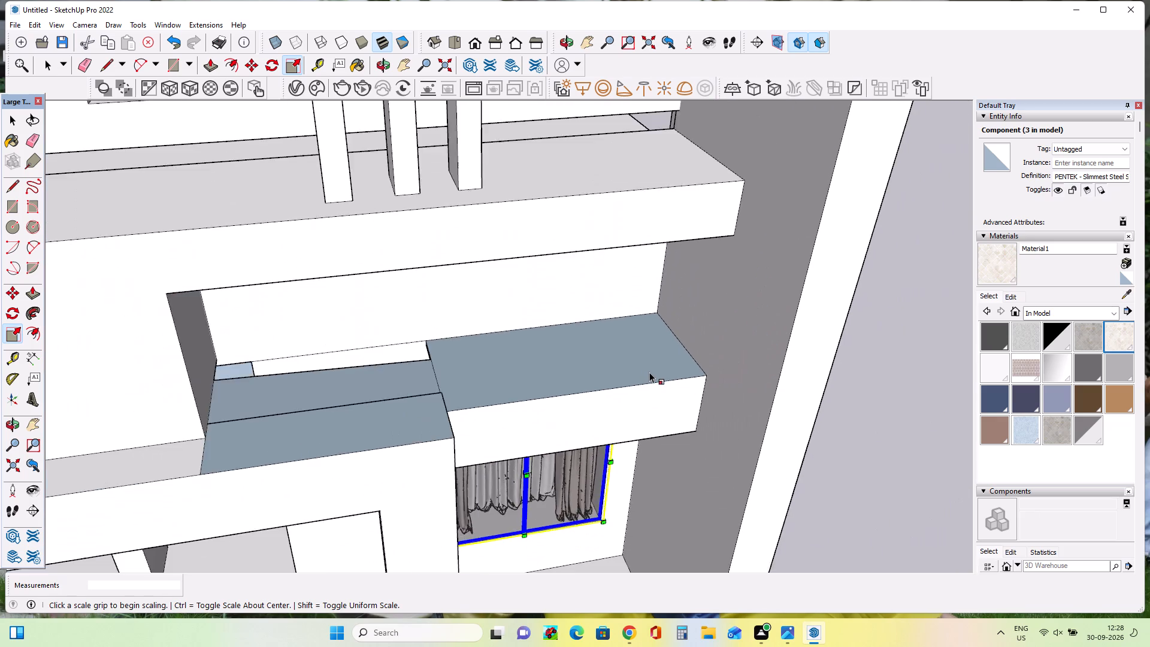
{"action": "scroll", "coordinate": [649, 372], "scroll_direction": "down", "scroll_amount": 3}
{"action": "middle_click", "coordinate": [609, 442]}
{"action": "middle_click_drag", "start_coordinate": [603, 399], "coordinate": [559, 249]}
{"action": "scroll", "coordinate": [559, 249], "scroll_direction": "down", "scroll_amount": 9}
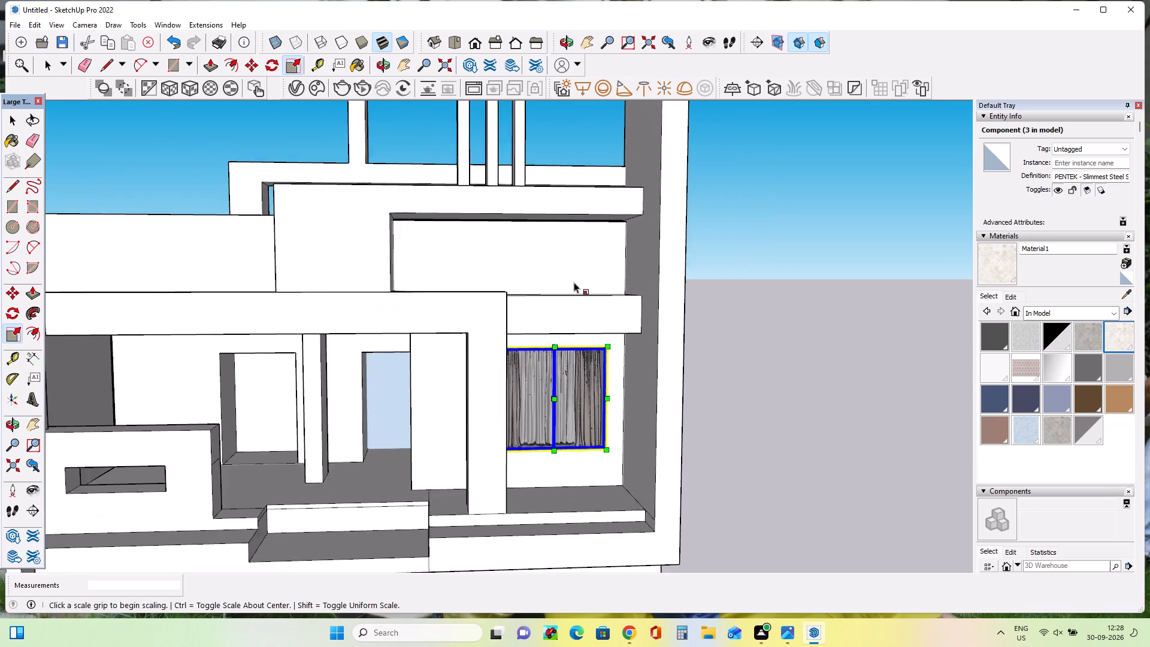
{"action": "scroll", "coordinate": [579, 313], "scroll_direction": "down", "scroll_amount": 5}
{"action": "scroll", "coordinate": [588, 365], "scroll_direction": "down", "scroll_amount": 3}
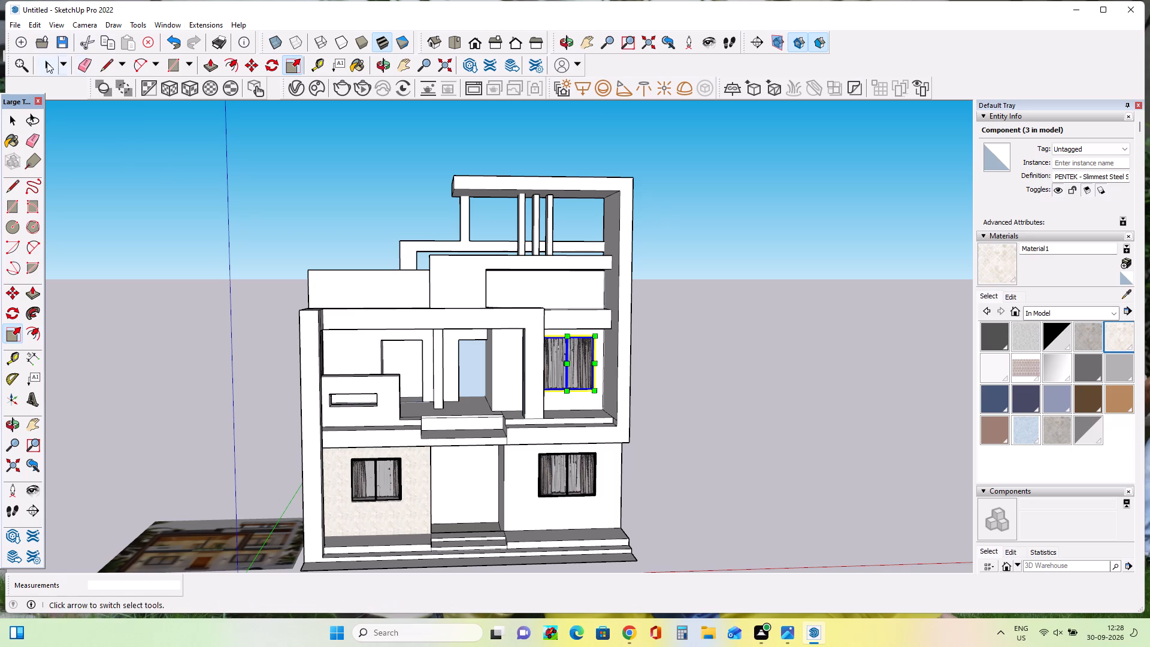
{"action": "left_click", "coordinate": [12, 123]}
{"action": "left_click", "coordinate": [149, 158]}
Import the curtian component and place it in the empty space beside the house.
{"action": "scroll", "coordinate": [547, 409], "scroll_direction": "up", "scroll_amount": 2}
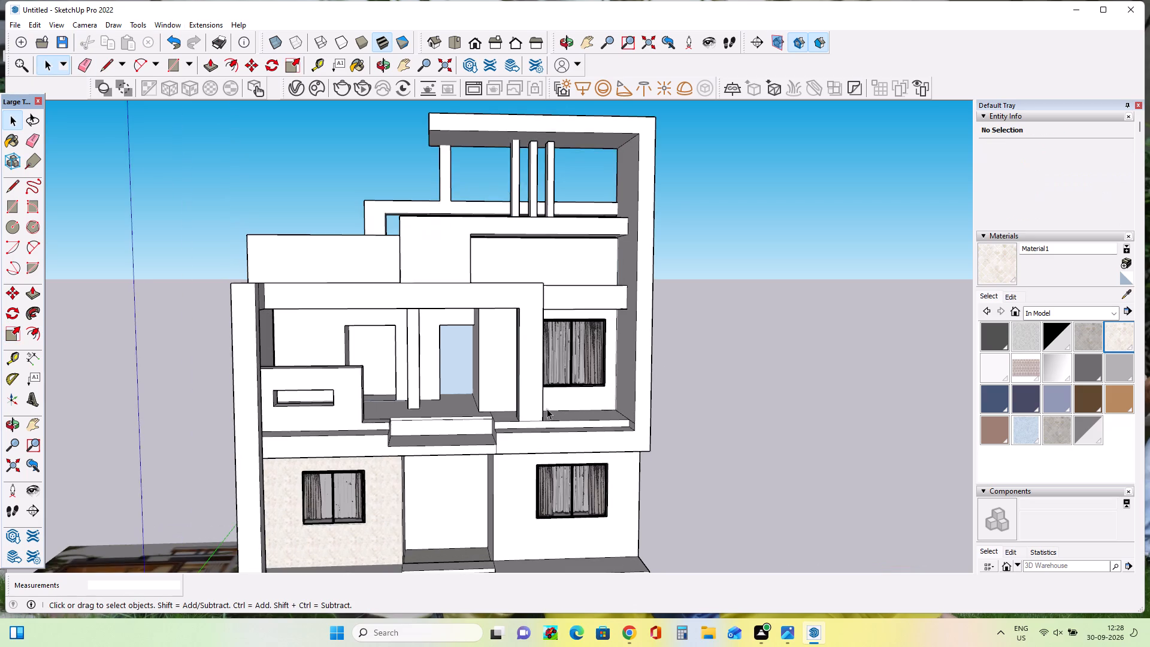
{"action": "middle_click_drag", "start_coordinate": [543, 412], "coordinate": [542, 449]}
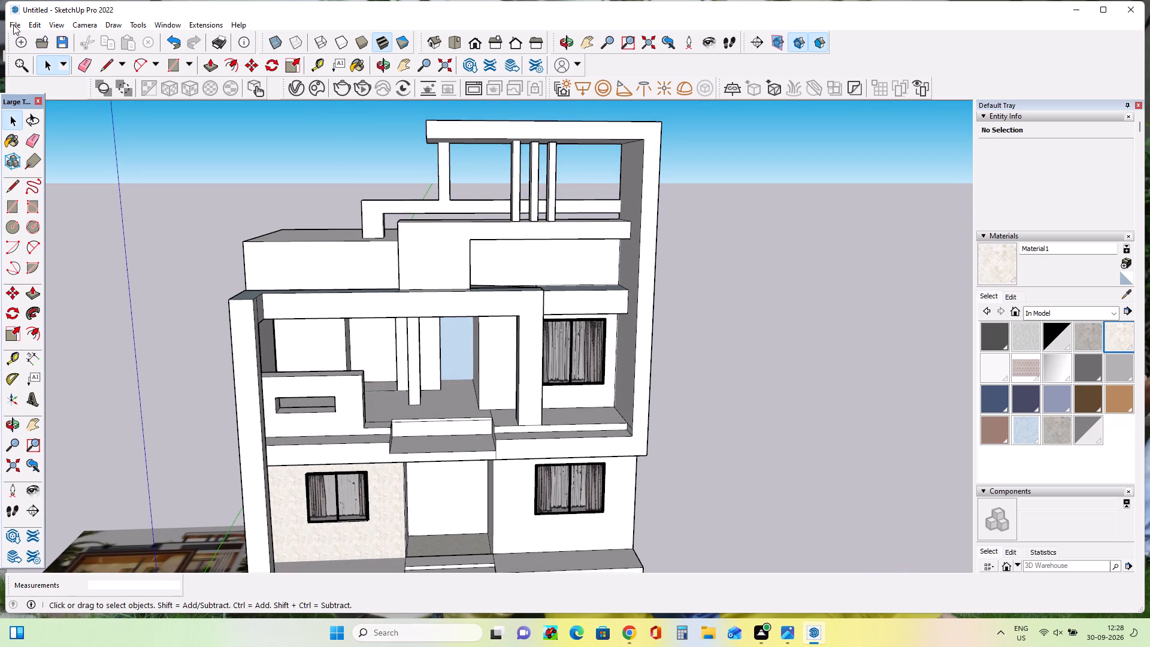
{"action": "left_click", "coordinate": [13, 25]}
{"action": "left_click", "coordinate": [83, 227]}
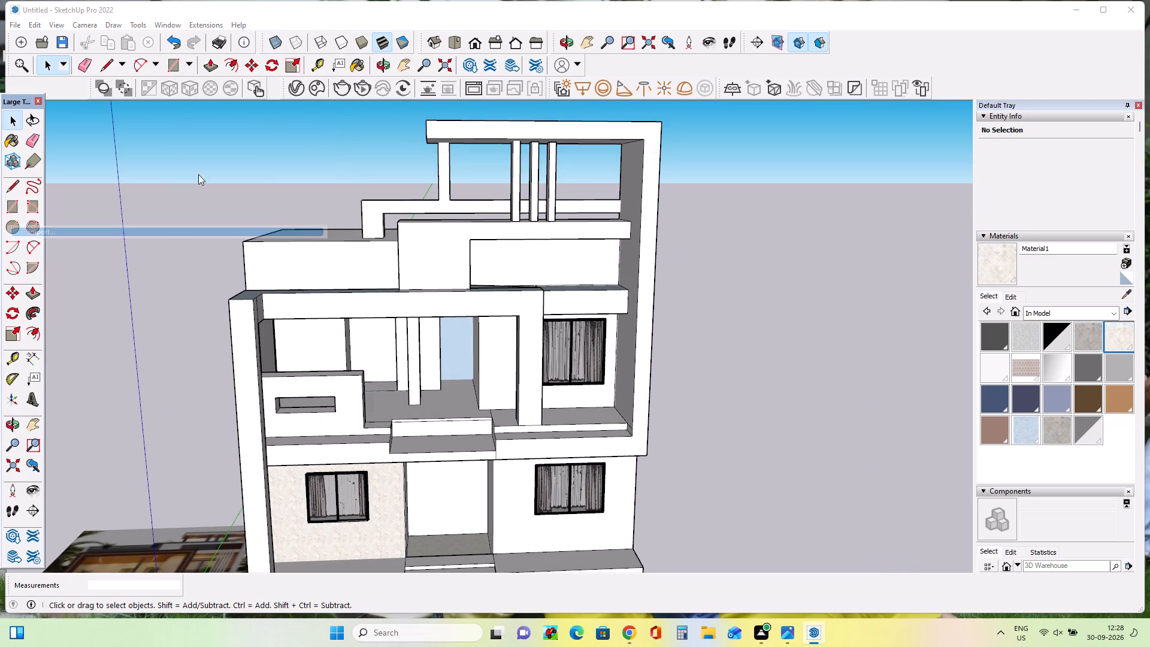
{"action": "left_click", "coordinate": [532, 268]}
{"action": "left_click", "coordinate": [858, 463]}
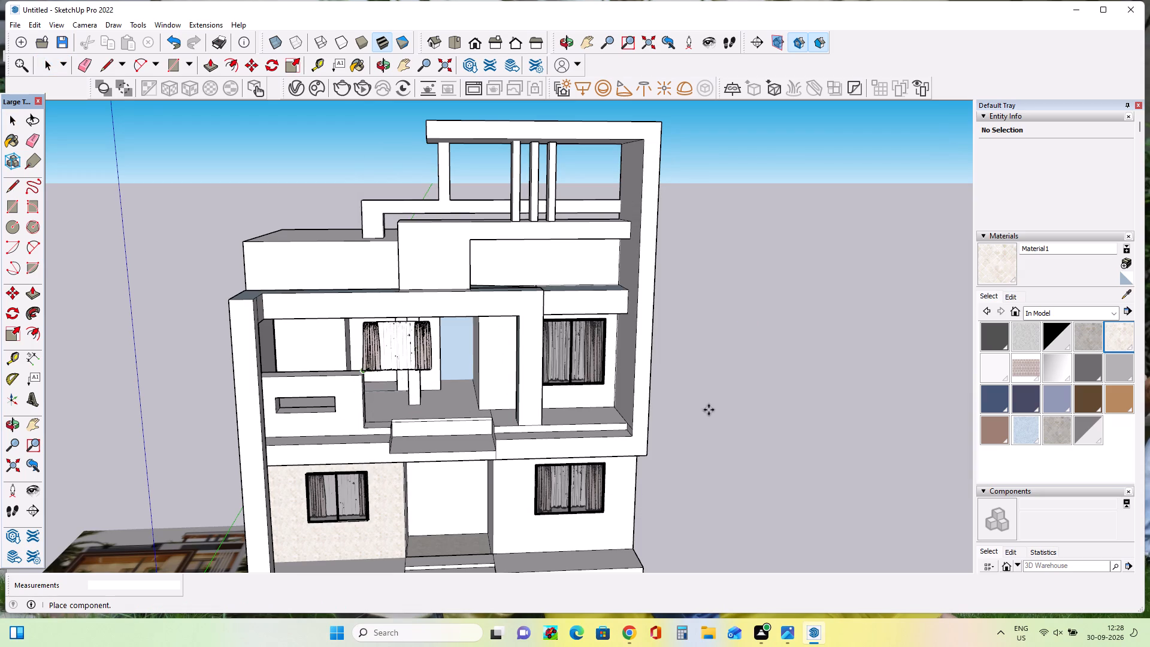
{"action": "double_click", "coordinate": [736, 400]}
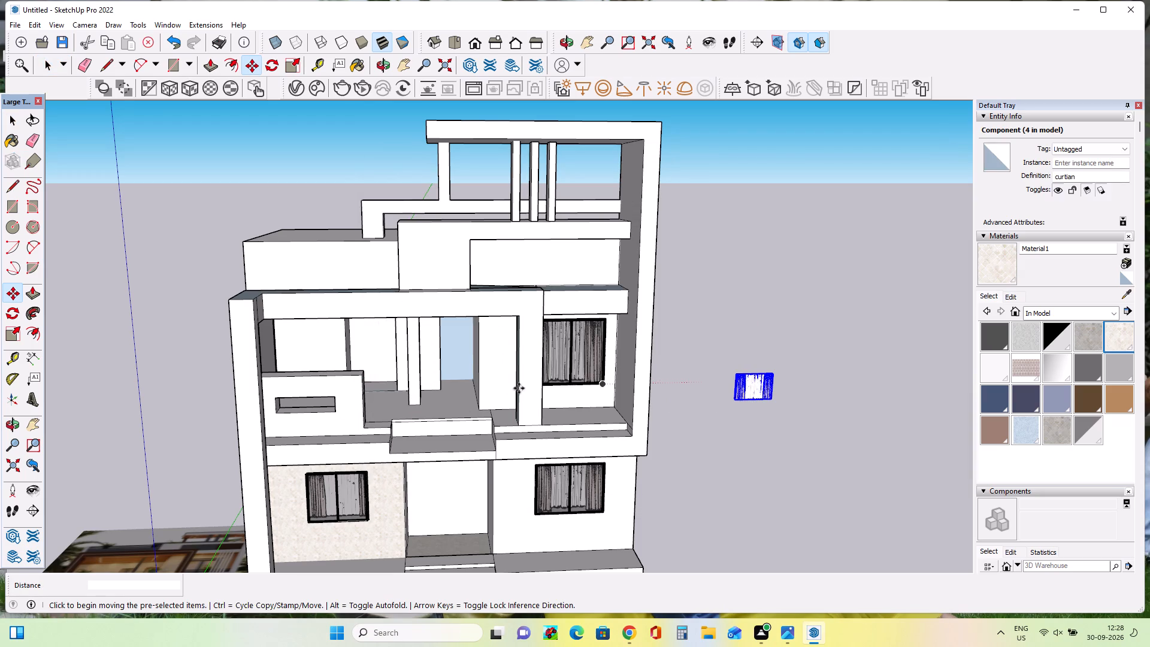
Scale the newly imported curtain's height about 2.76 times.
{"action": "left_click", "coordinate": [11, 331]}
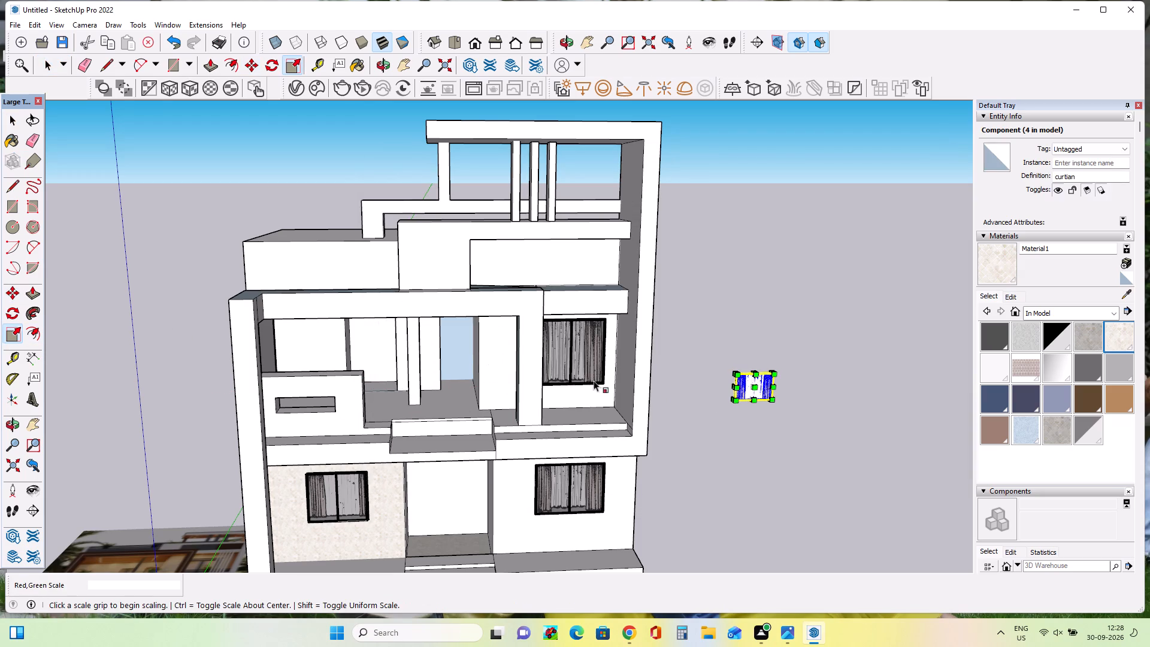
{"action": "middle_click_drag", "start_coordinate": [756, 370], "coordinate": [763, 433]}
{"action": "scroll", "coordinate": [741, 297], "scroll_direction": "up", "scroll_amount": 13}
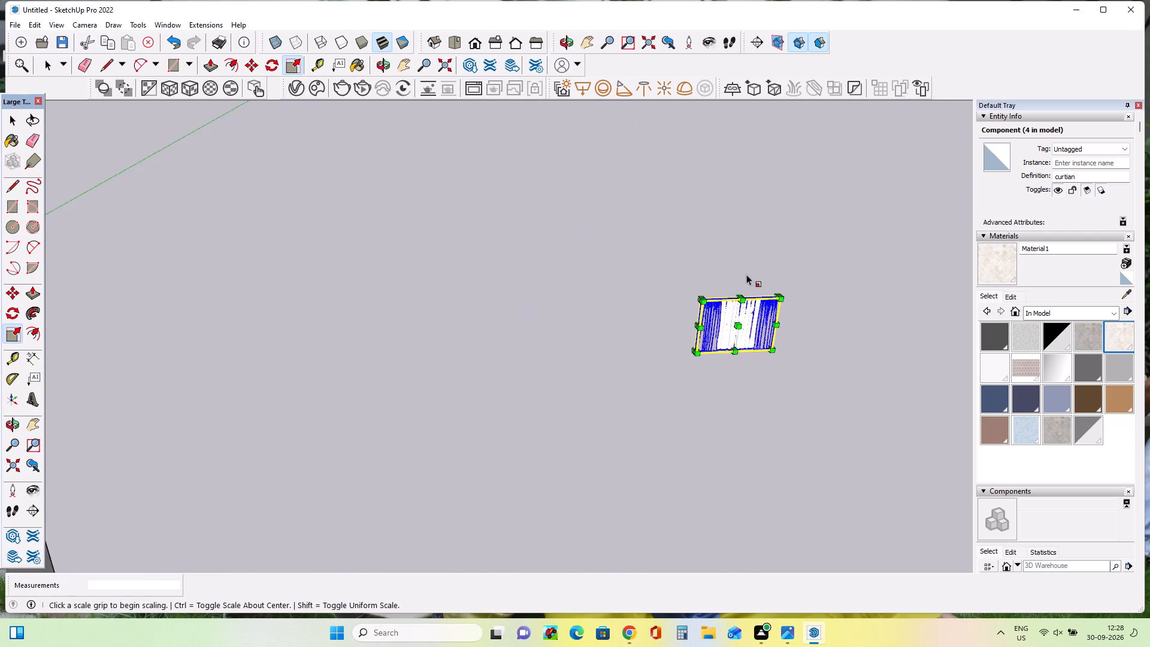
{"action": "middle_click_drag", "start_coordinate": [747, 292], "coordinate": [754, 355]}
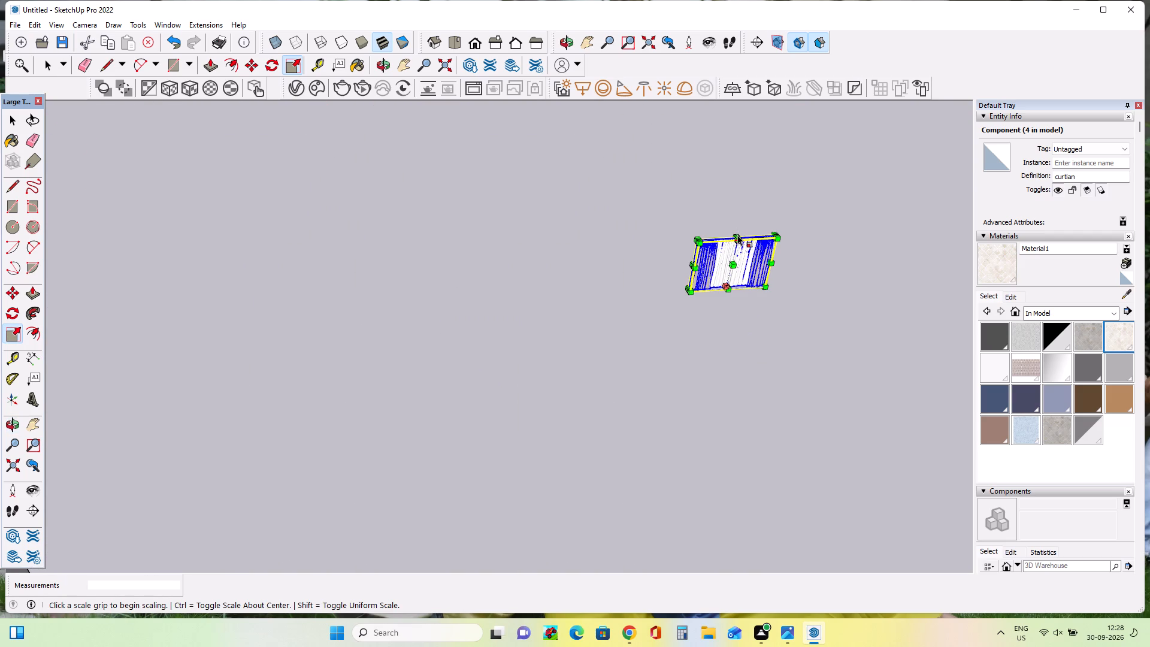
{"action": "left_click", "coordinate": [737, 234]}
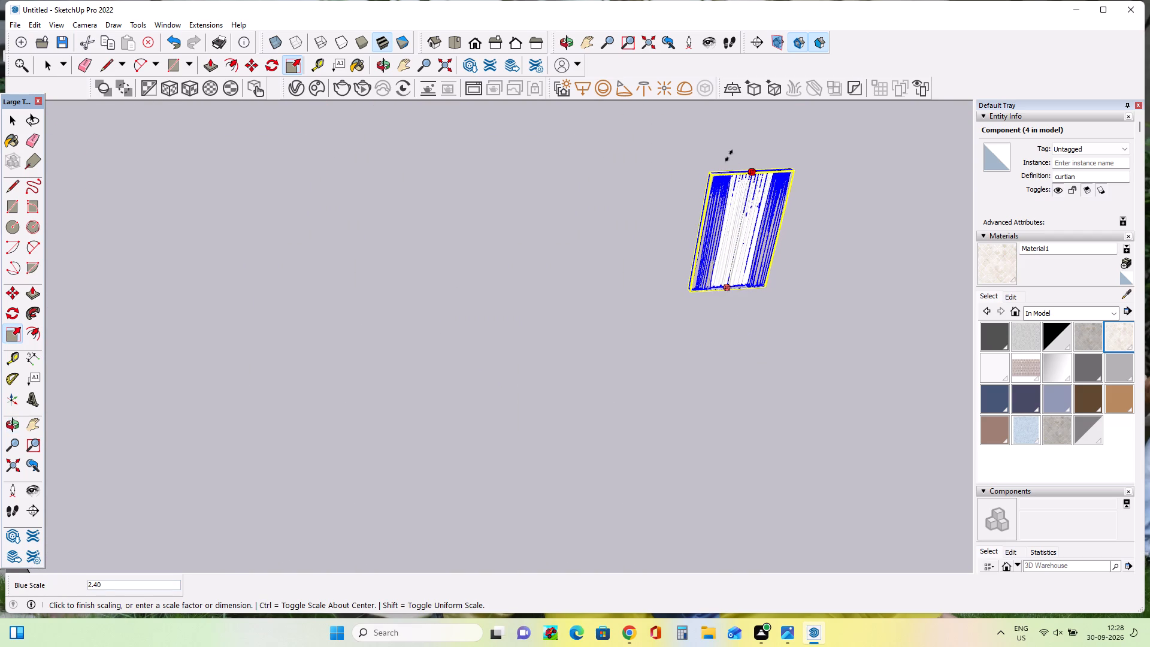
{"action": "left_click", "coordinate": [730, 139]}
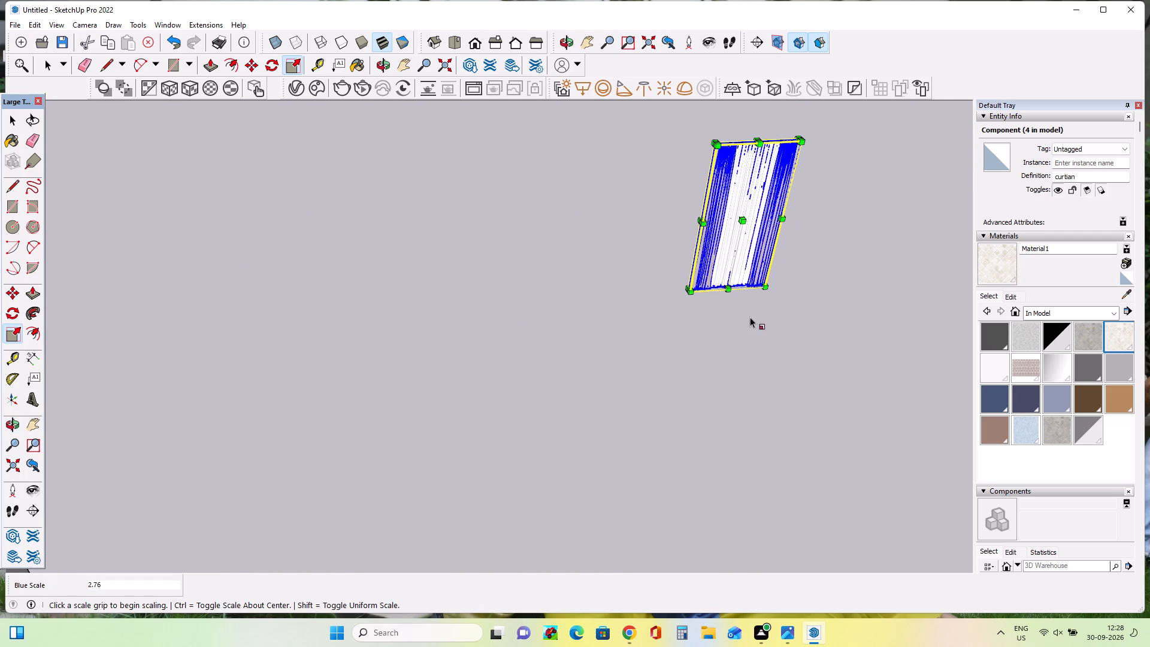
Move the tall curtain about 156' from beside the house to the lower corner of the empty upper-floor opening behind the terrace parapet.
{"action": "middle_click_drag", "start_coordinate": [831, 331], "coordinate": [737, 303]}
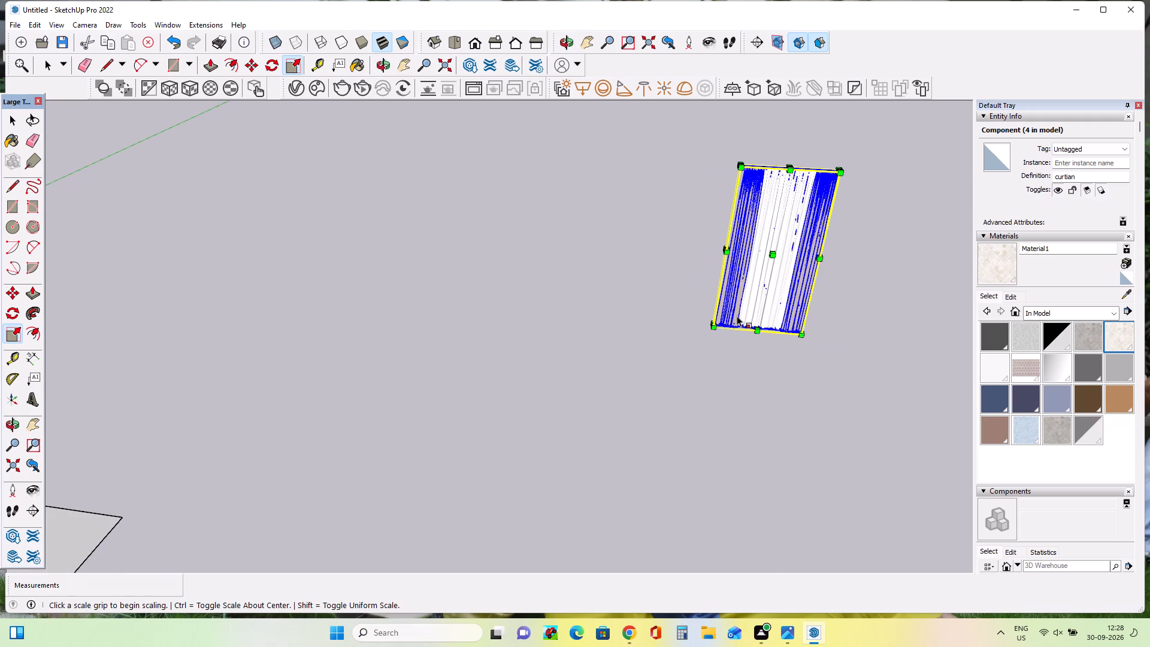
{"action": "scroll", "coordinate": [737, 316], "scroll_direction": "down", "scroll_amount": 3}
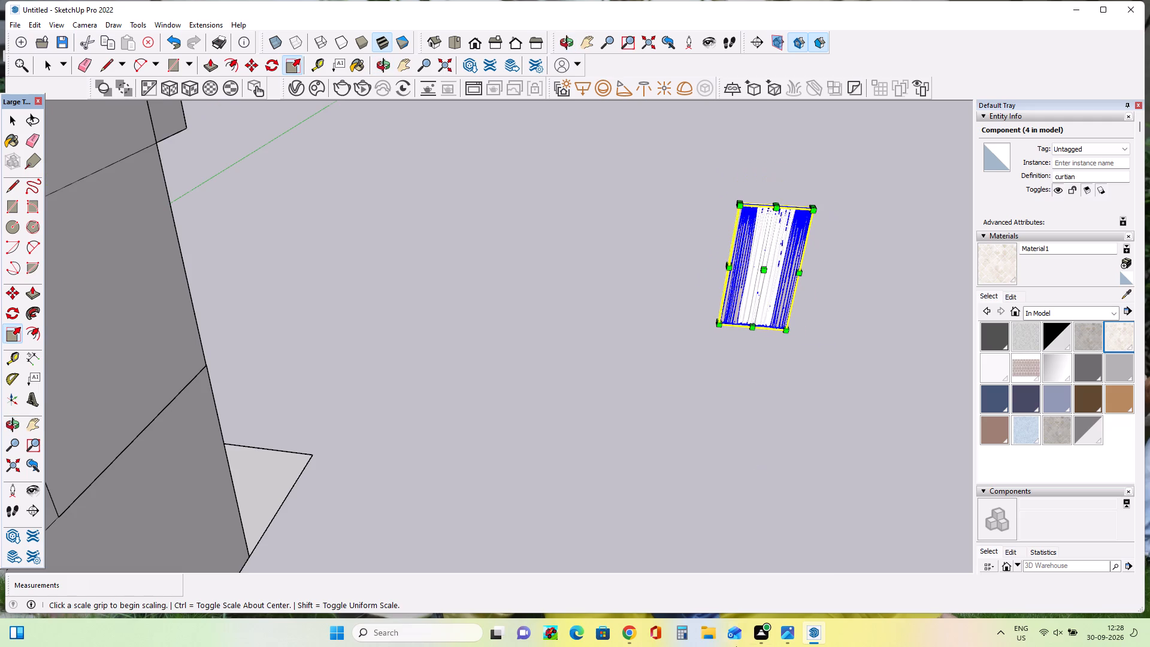
{"action": "scroll", "coordinate": [780, 503], "scroll_direction": "down", "scroll_amount": 7}
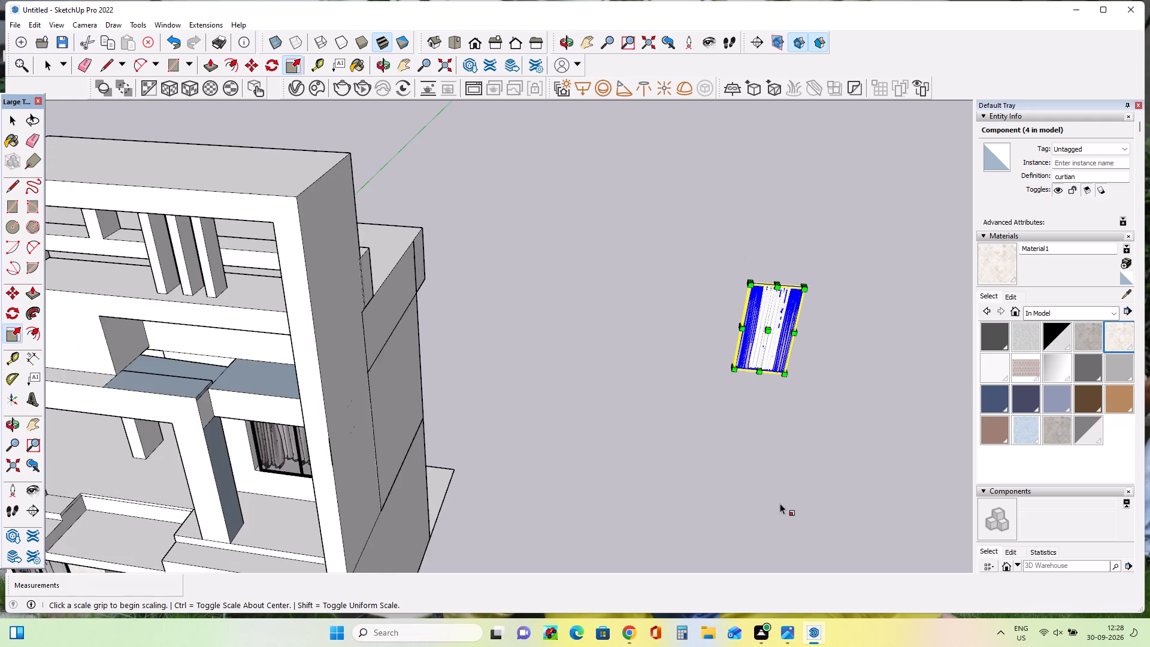
{"action": "scroll", "coordinate": [780, 503], "scroll_direction": "down", "scroll_amount": 4}
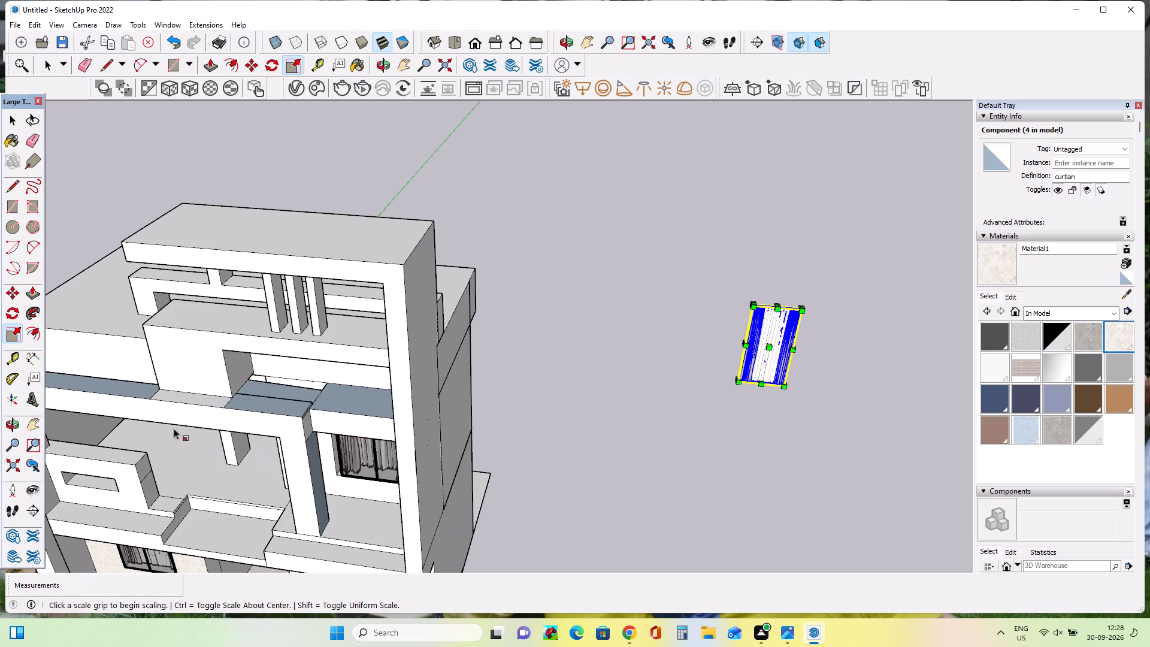
{"action": "middle_click_drag", "start_coordinate": [628, 491], "coordinate": [747, 417]}
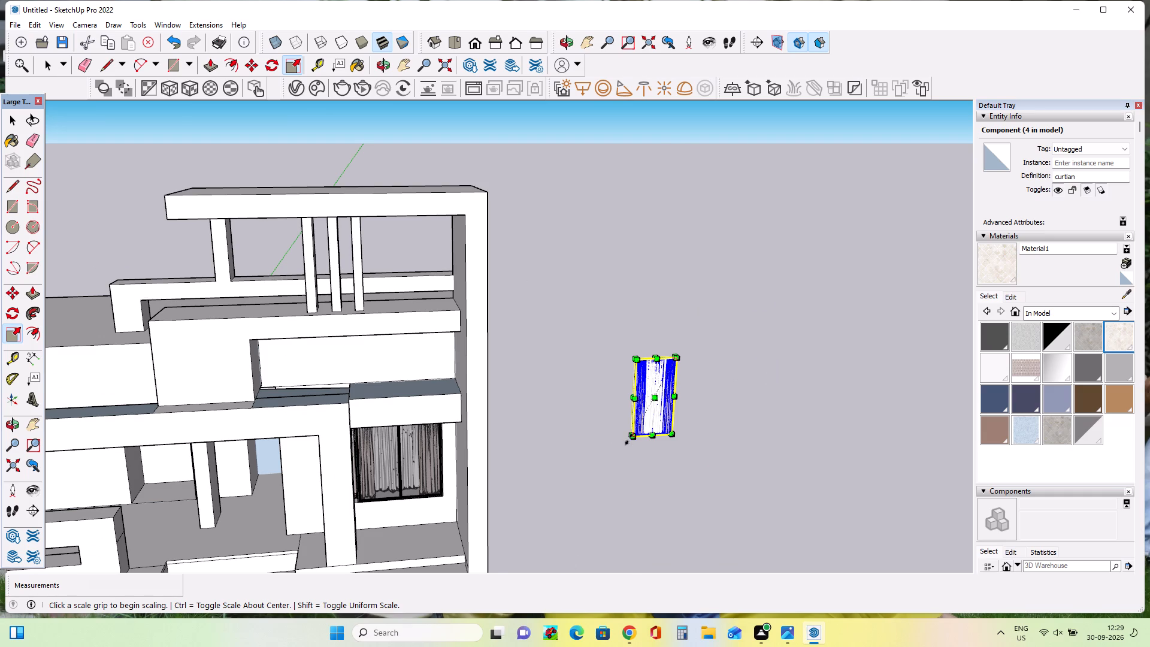
{"action": "left_click", "coordinate": [10, 291]}
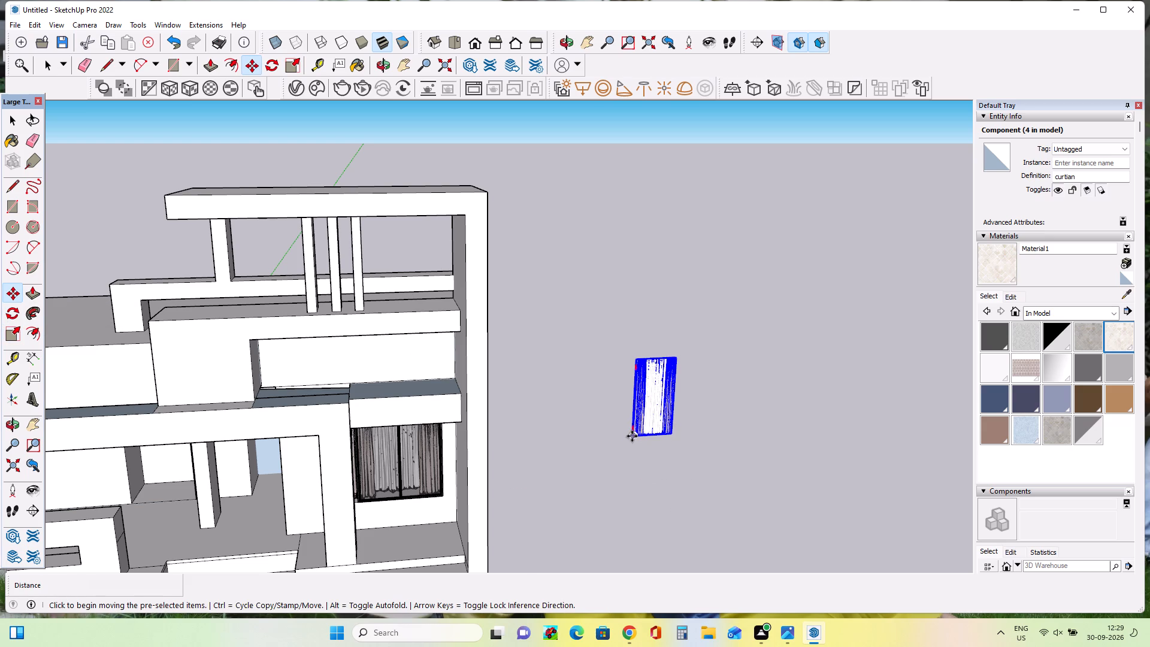
{"action": "left_click", "coordinate": [632, 436]}
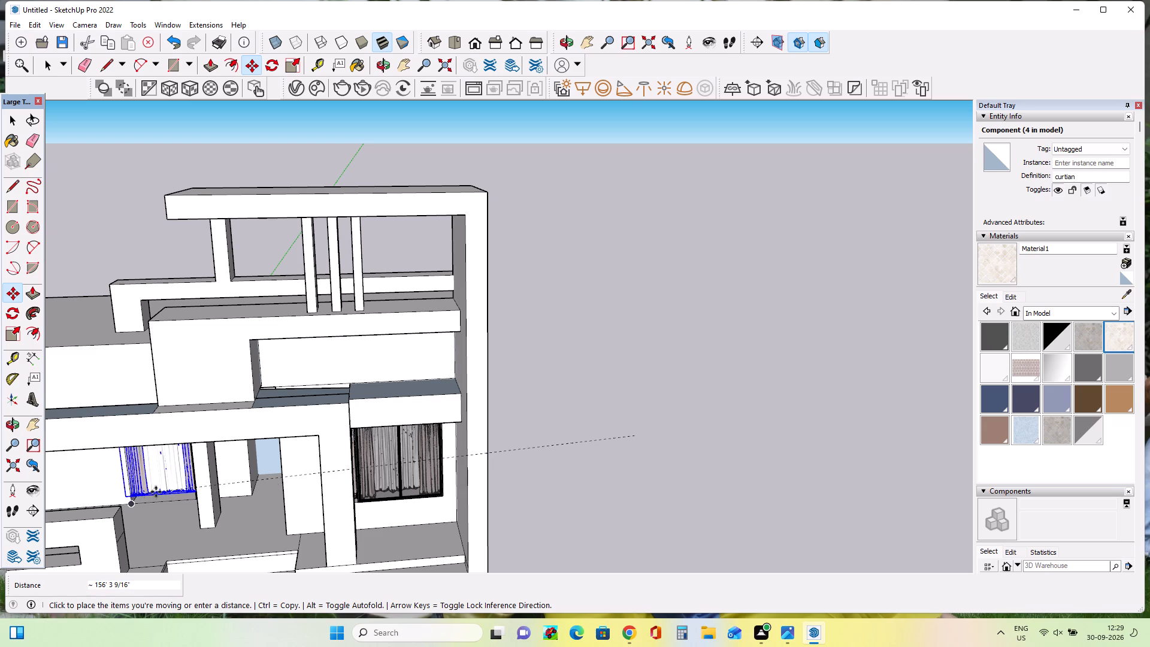
{"action": "left_click", "coordinate": [155, 494]}
Examine how the moved curtain sits in the upper-floor terrace opening from several angles.
{"action": "middle_click_drag", "start_coordinate": [147, 494], "coordinate": [208, 385]}
{"action": "scroll", "coordinate": [143, 480], "scroll_direction": "down", "scroll_amount": 7}
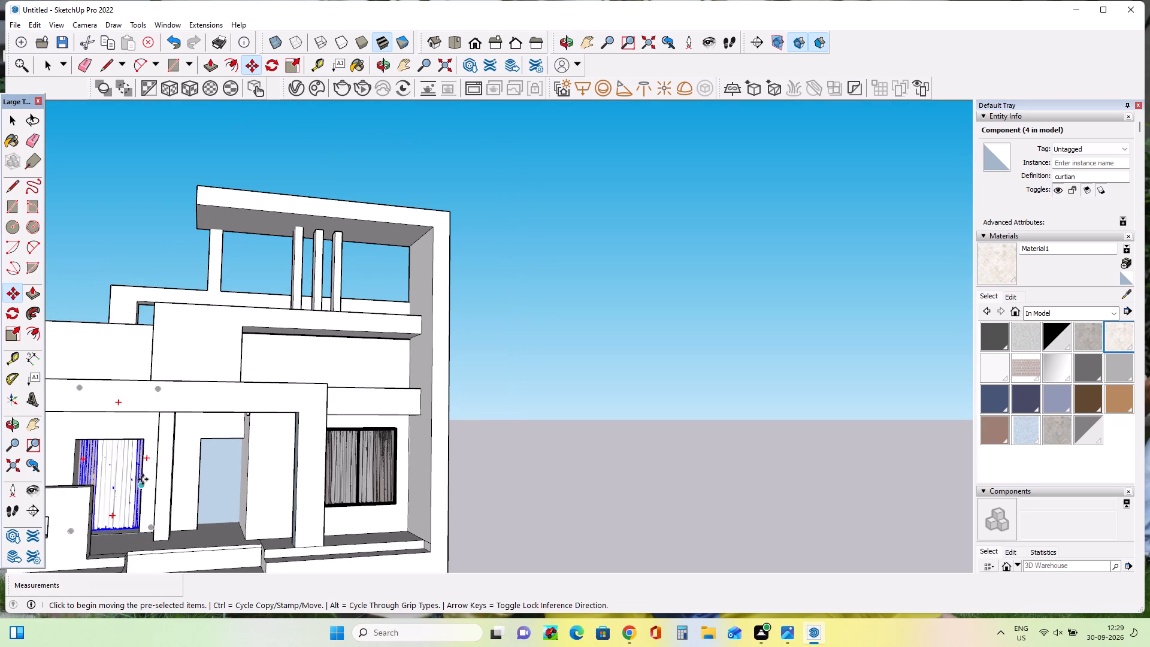
{"action": "middle_click", "coordinate": [151, 488]}
{"action": "middle_click_drag", "start_coordinate": [143, 519], "coordinate": [138, 531]}
{"action": "scroll", "coordinate": [117, 477], "scroll_direction": "up", "scroll_amount": 7}
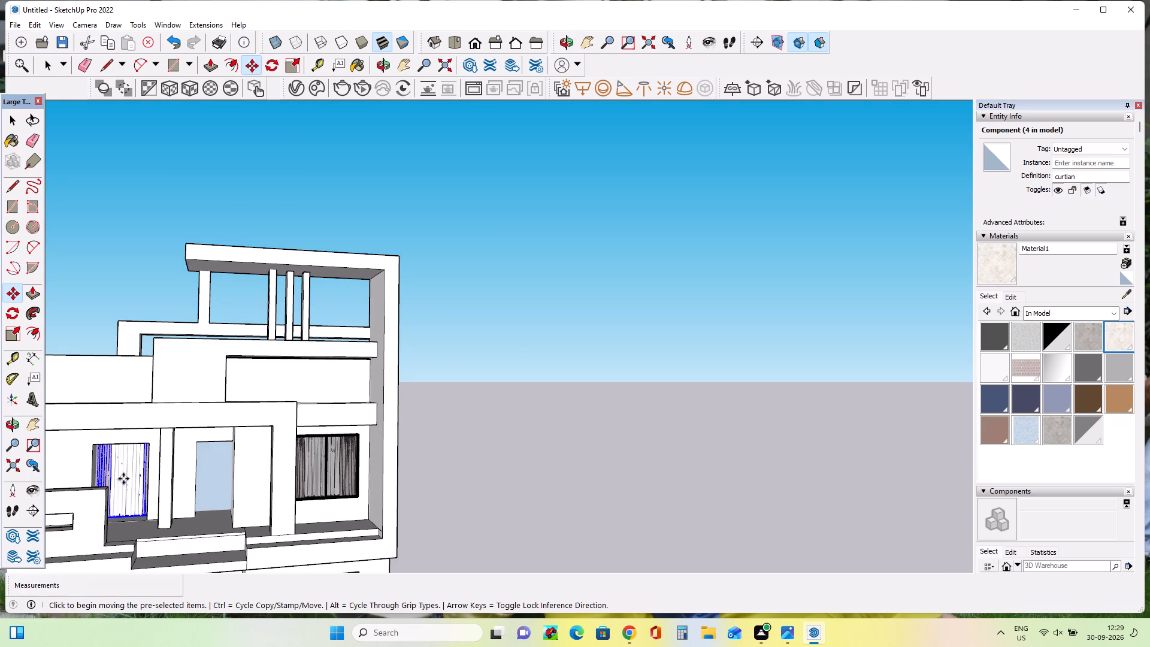
{"action": "scroll", "coordinate": [123, 479], "scroll_direction": "up", "scroll_amount": 6}
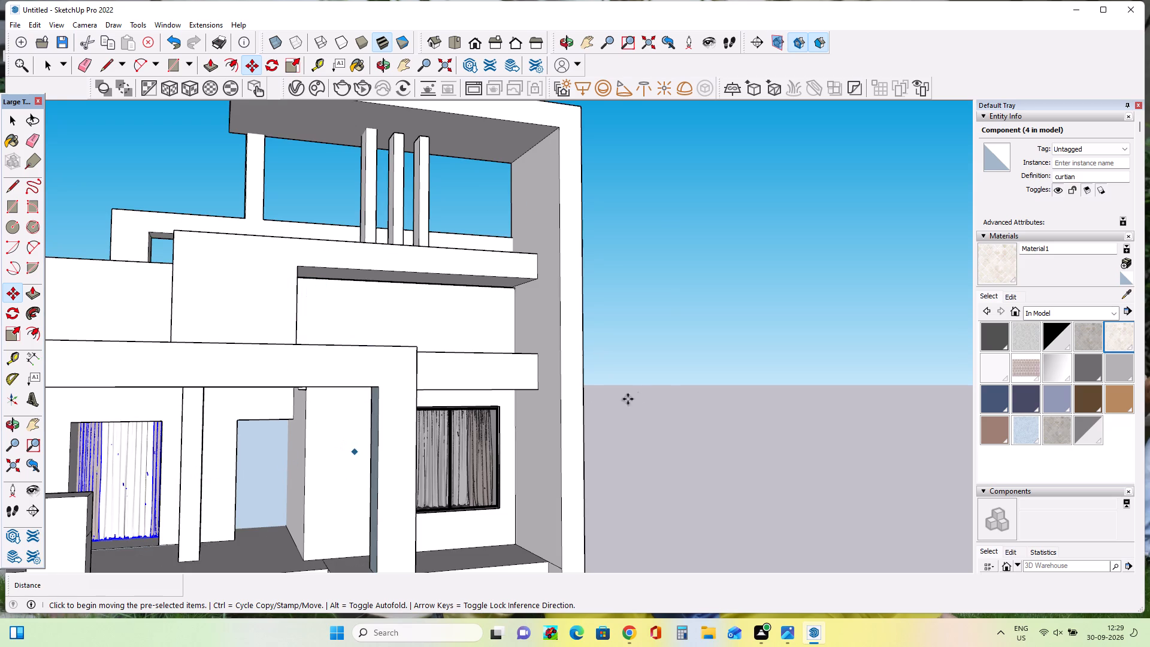
{"action": "middle_click_drag", "start_coordinate": [762, 359], "coordinate": [626, 442]}
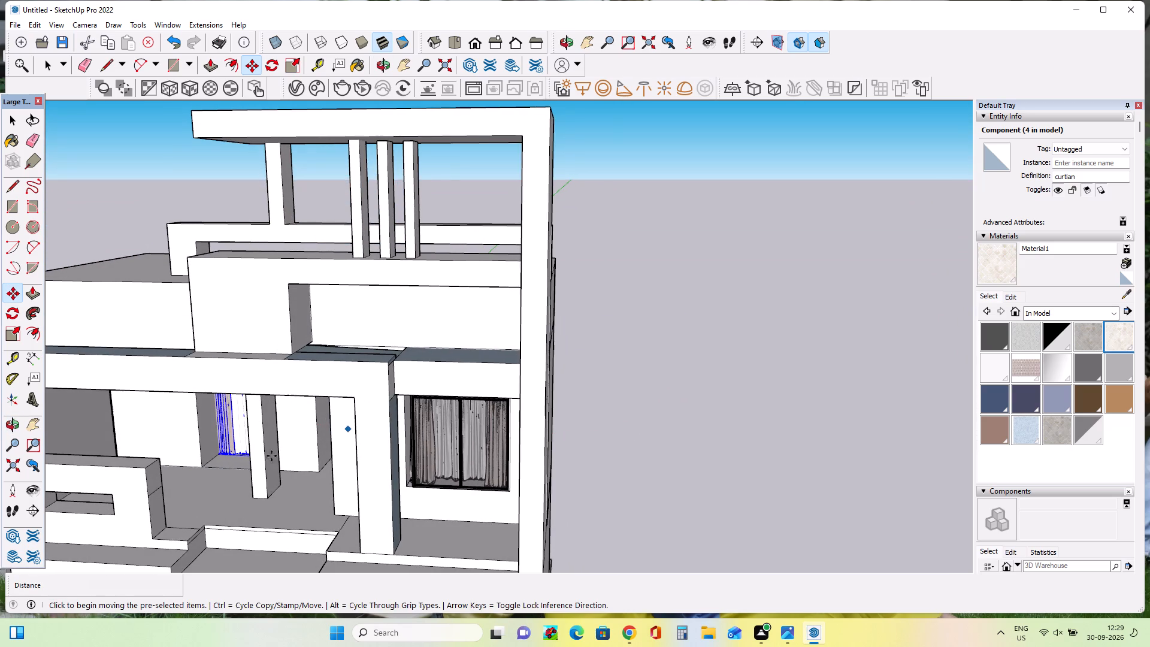
Compare the upper-floor terrace openings with the reference photo modren villa.png.
{"action": "scroll", "coordinate": [209, 447], "scroll_direction": "up", "scroll_amount": 3}
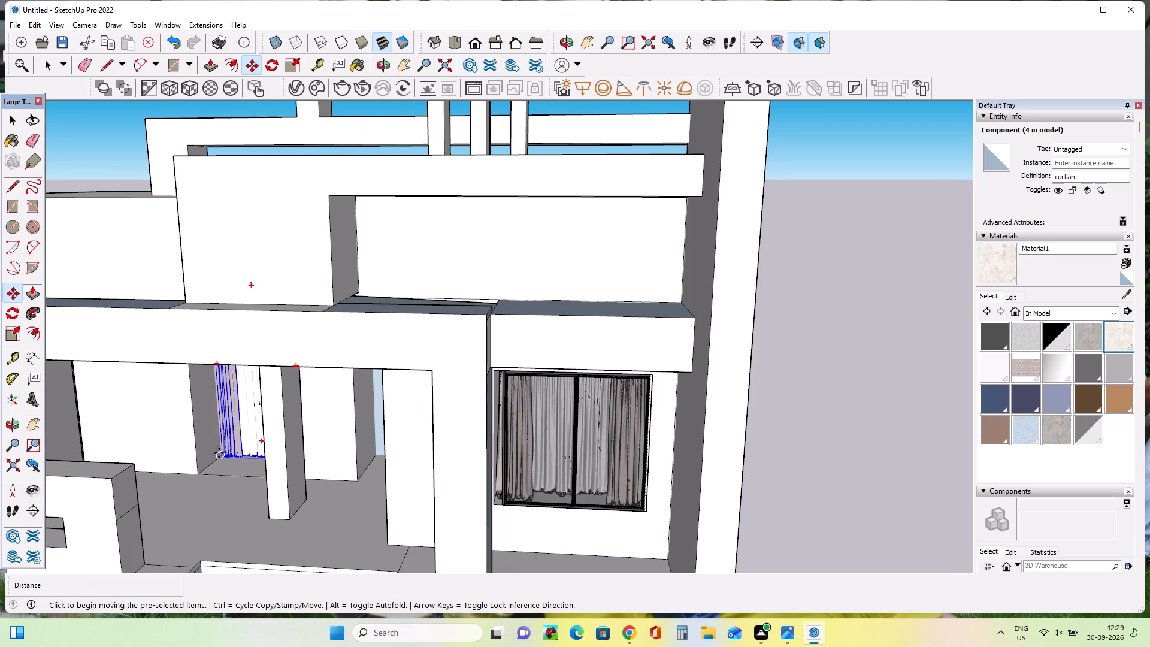
{"action": "scroll", "coordinate": [219, 453], "scroll_direction": "down", "scroll_amount": 5}
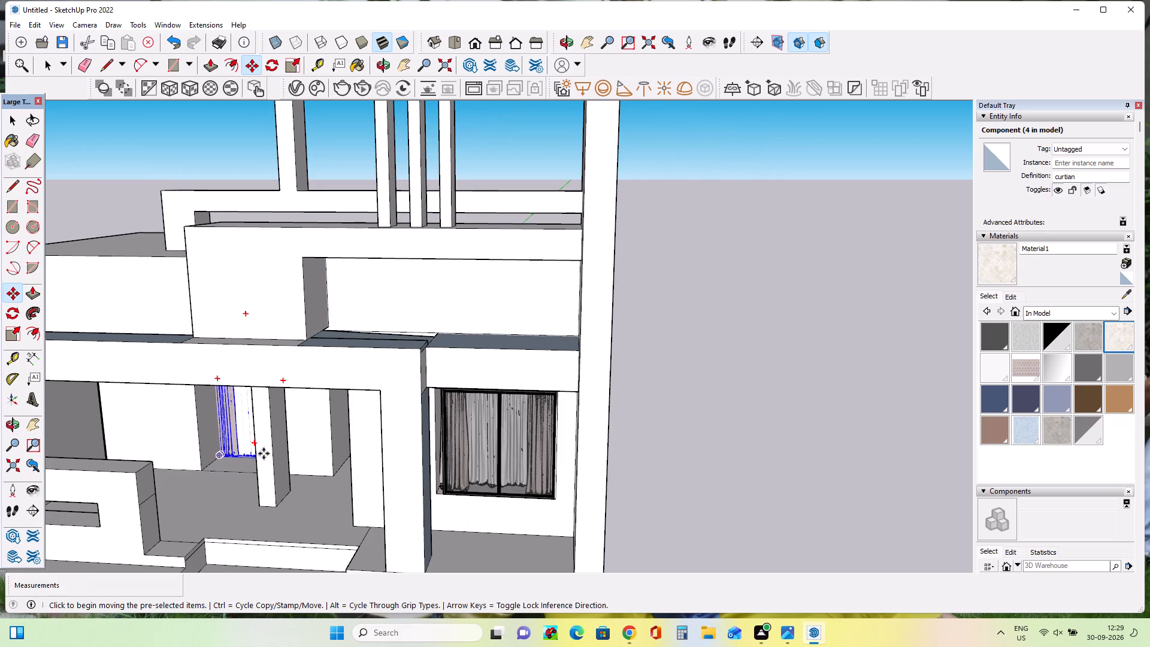
{"action": "left_click", "coordinate": [31, 421]}
{"action": "left_click_drag", "start_coordinate": [181, 443], "coordinate": [358, 398]}
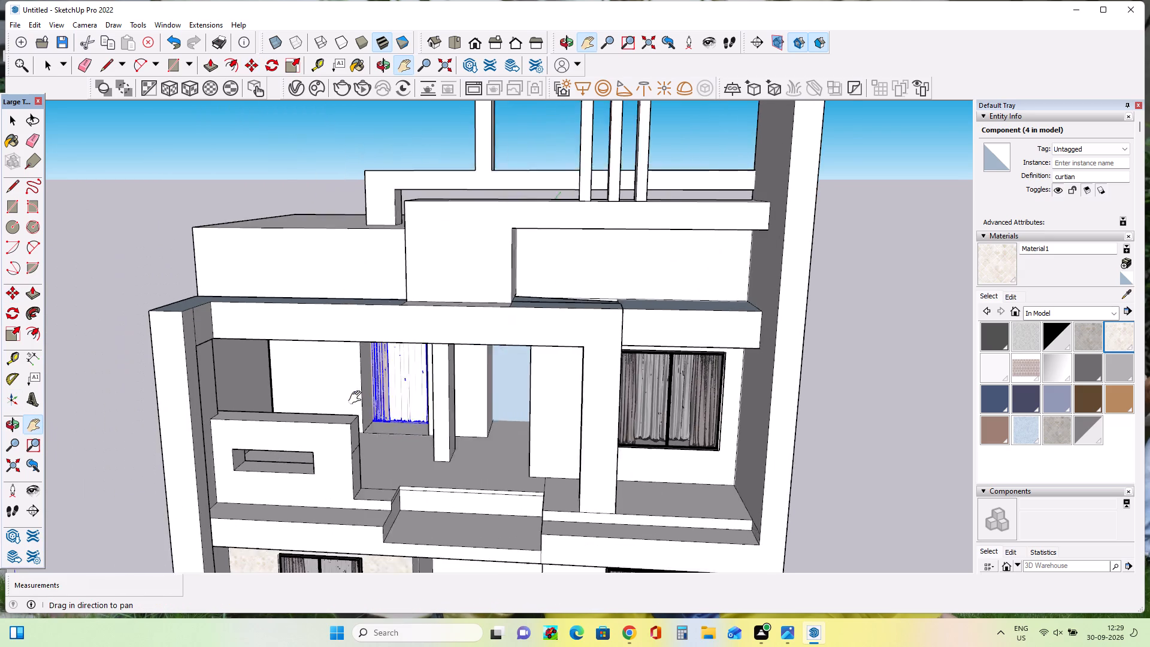
{"action": "left_click_drag", "start_coordinate": [358, 398], "coordinate": [358, 398]}
{"action": "middle_click_drag", "start_coordinate": [527, 459], "coordinate": [589, 422]}
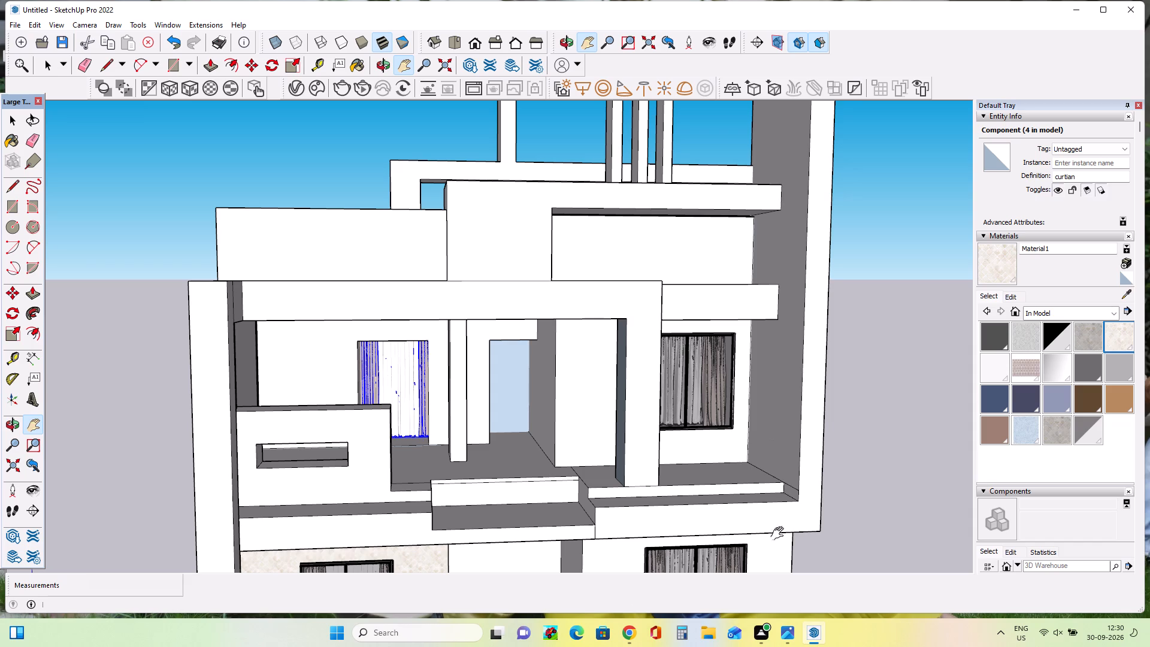
{"action": "left_click", "coordinate": [782, 635]}
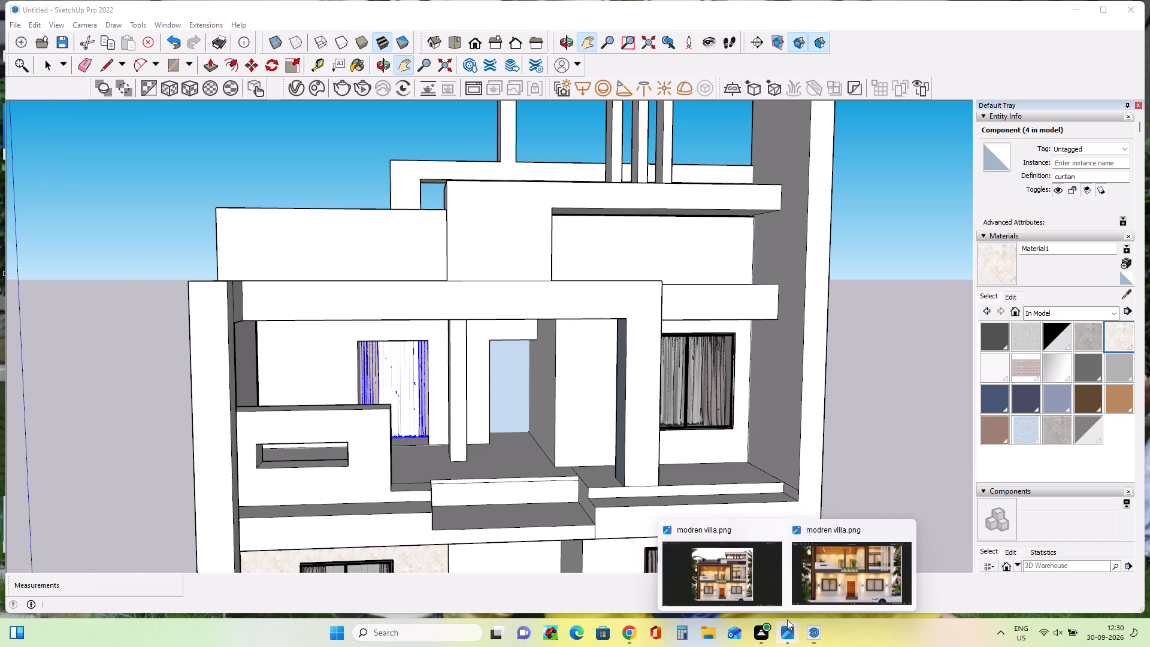
{"action": "left_click", "coordinate": [750, 593]}
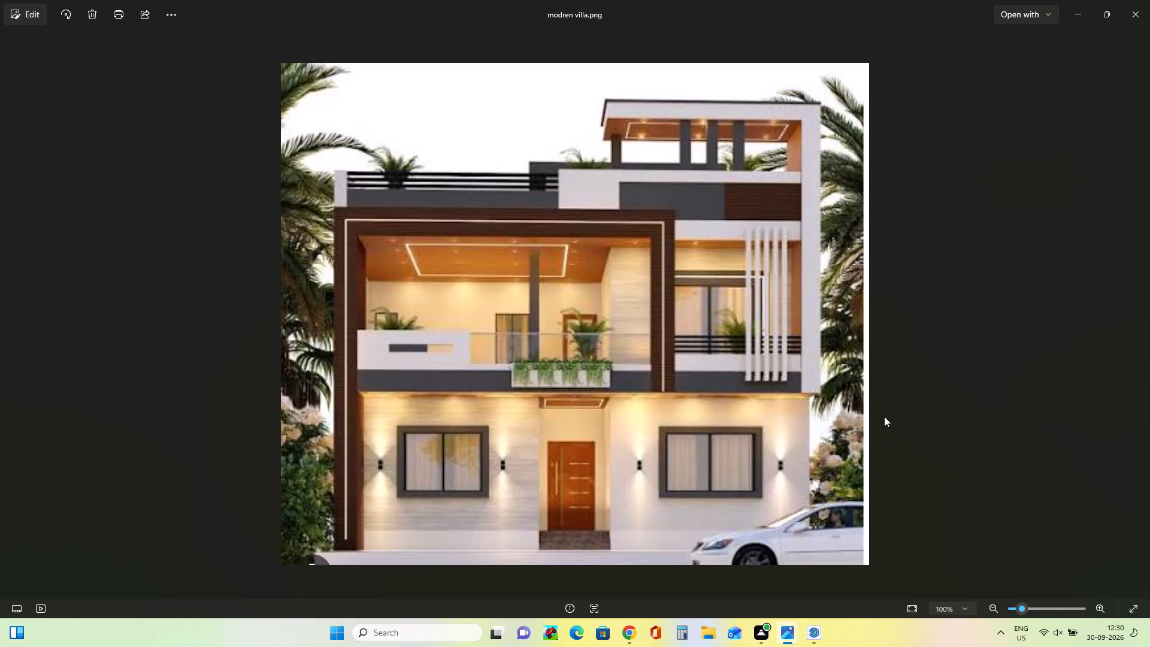
{"action": "left_click", "coordinate": [892, 385]}
{"action": "left_click", "coordinate": [1078, 10]}
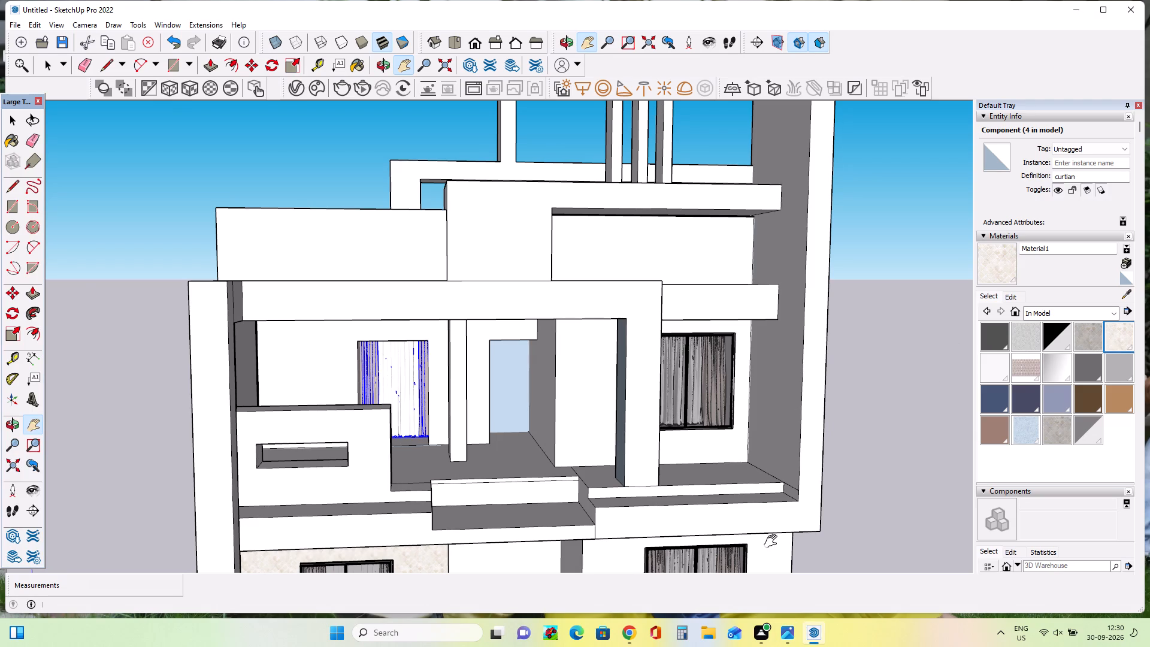
Copy the upper-floor two-pane window beside the terrace about 48' 10 3/8" to the curtained opening behind the terrace parapet.
{"action": "scroll", "coordinate": [561, 495], "scroll_direction": "down", "scroll_amount": 1}
{"action": "middle_click_drag", "start_coordinate": [468, 389], "coordinate": [458, 512]}
{"action": "scroll", "coordinate": [410, 415], "scroll_direction": "up", "scroll_amount": 3}
{"action": "middle_click_drag", "start_coordinate": [438, 426], "coordinate": [455, 340]}
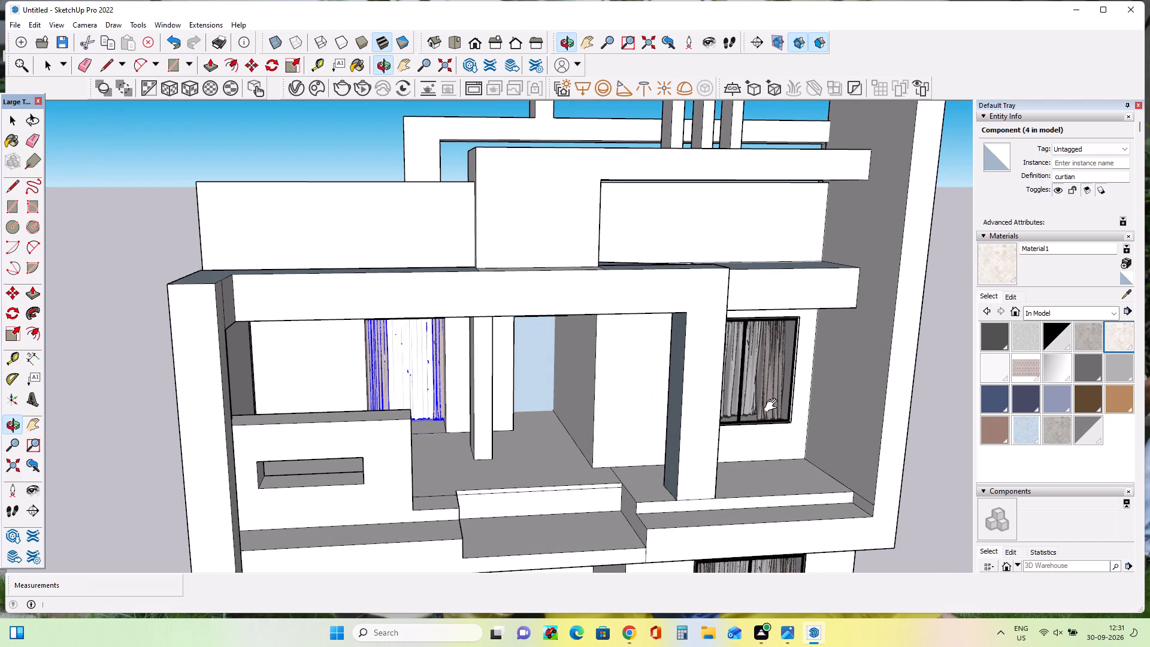
{"action": "left_click", "coordinate": [773, 406]}
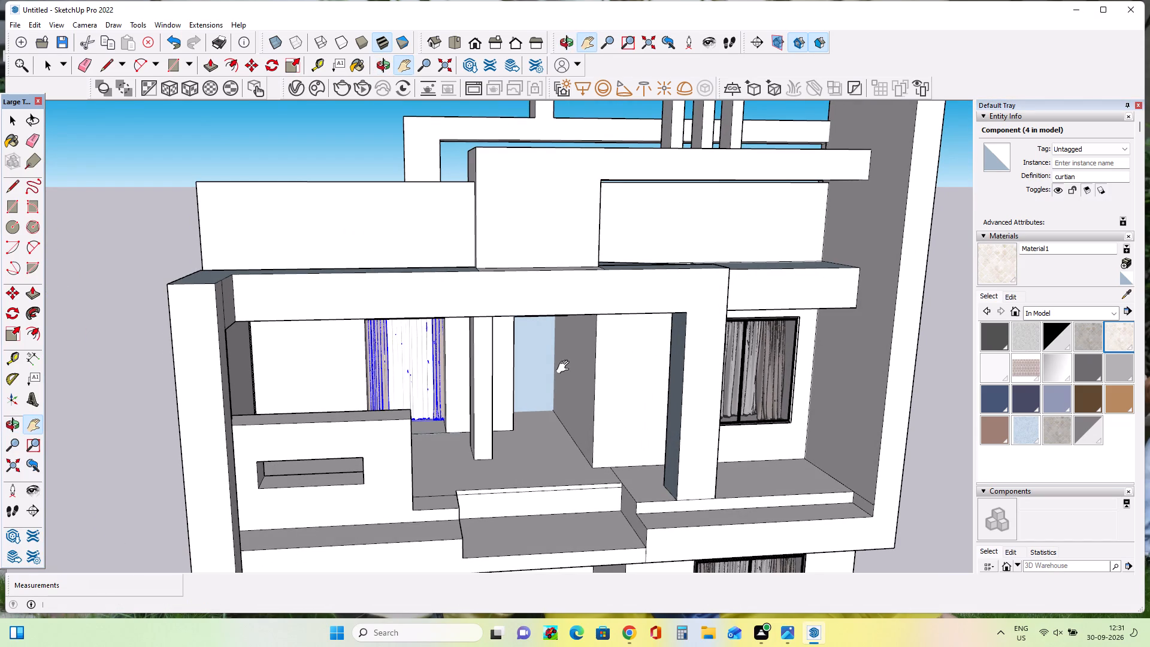
{"action": "left_click", "coordinate": [15, 125]}
{"action": "left_click", "coordinate": [749, 370]}
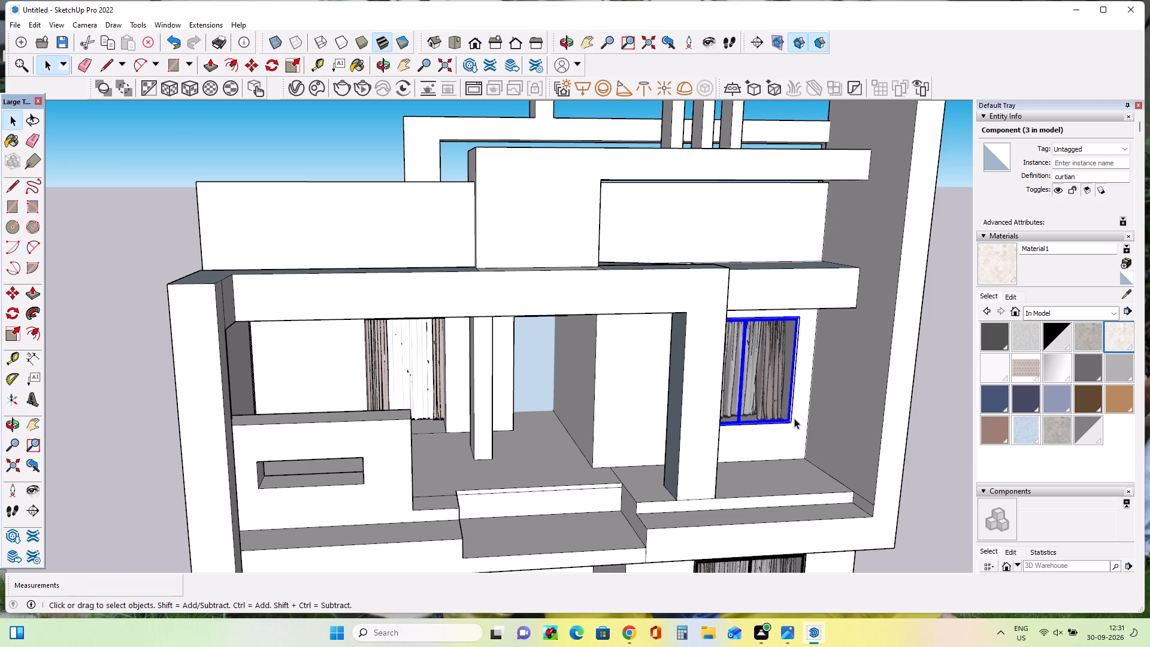
{"action": "left_click", "coordinate": [10, 298]}
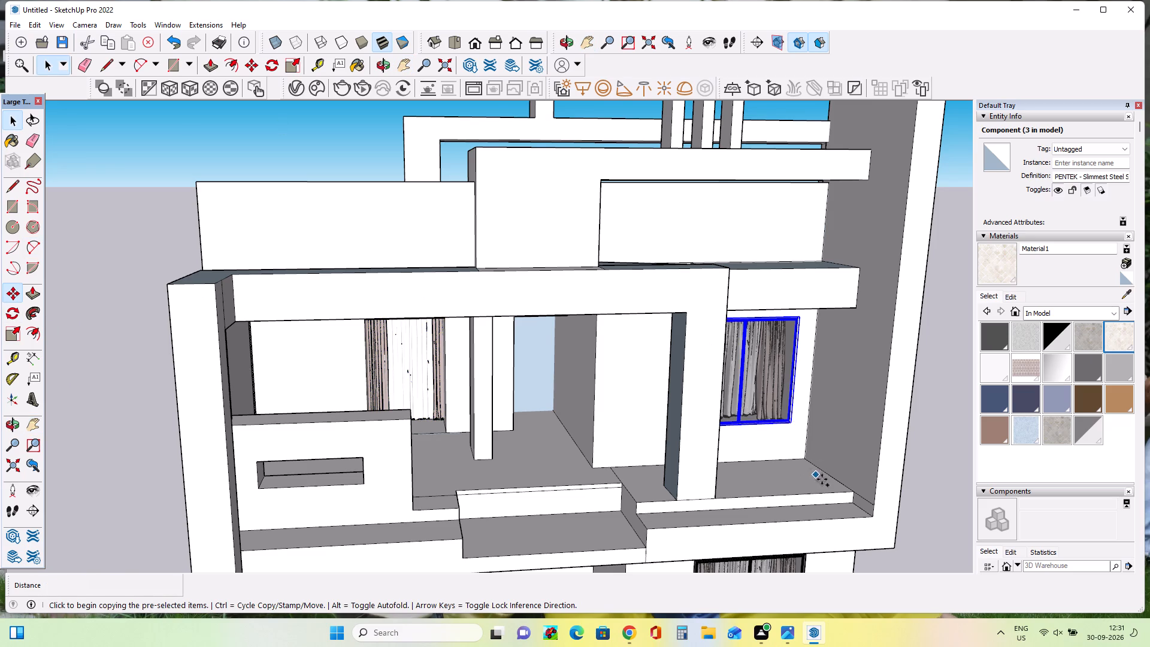
{"action": "left_click", "coordinate": [789, 418]}
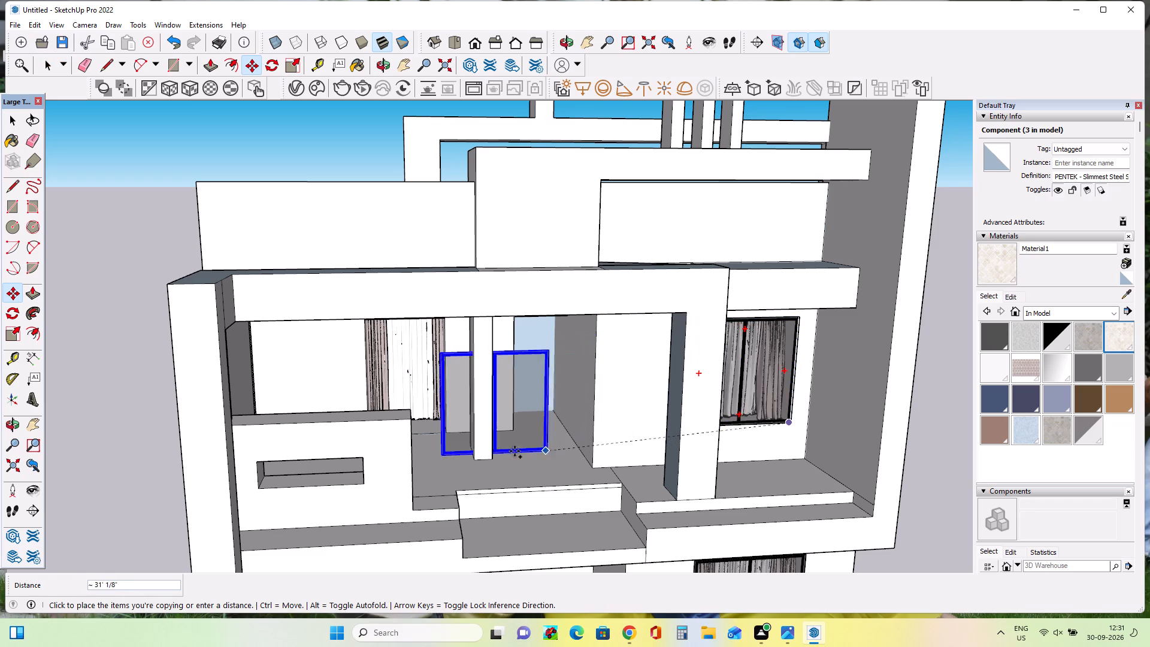
{"action": "left_click", "coordinate": [437, 420]}
Move the window copy so its lower corner meets the curtained opening's lower corner nearest the column, finishing with about 1' 10 3/4".
{"action": "scroll", "coordinate": [434, 397], "scroll_direction": "up", "scroll_amount": 4}
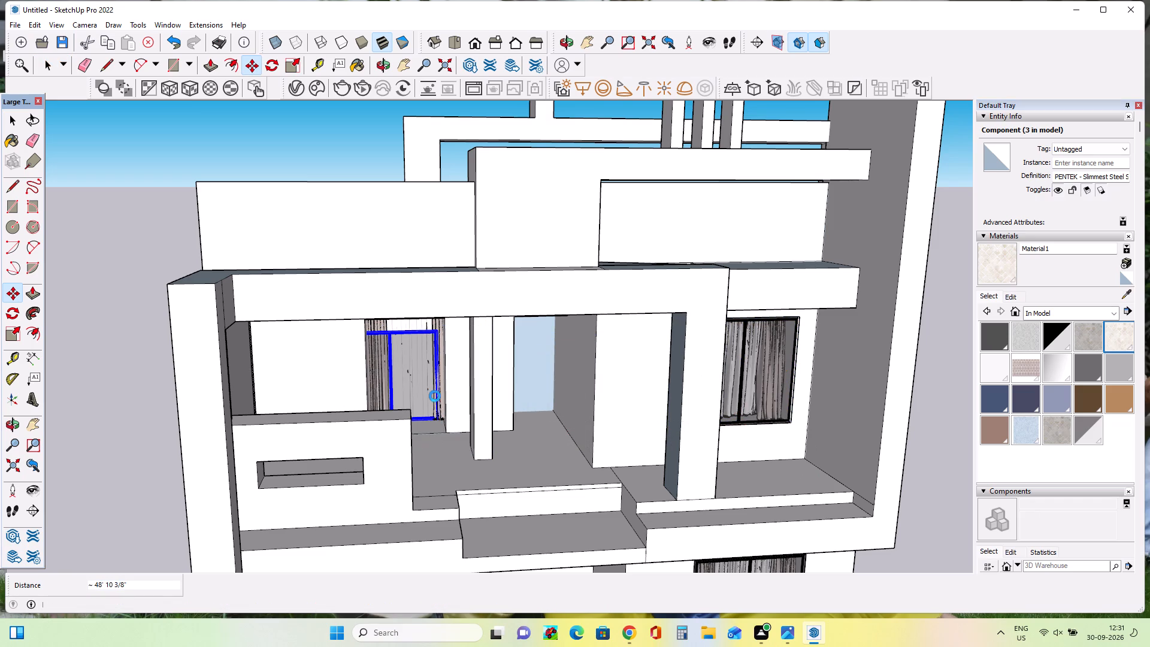
{"action": "scroll", "coordinate": [433, 397], "scroll_direction": "up", "scroll_amount": 8}
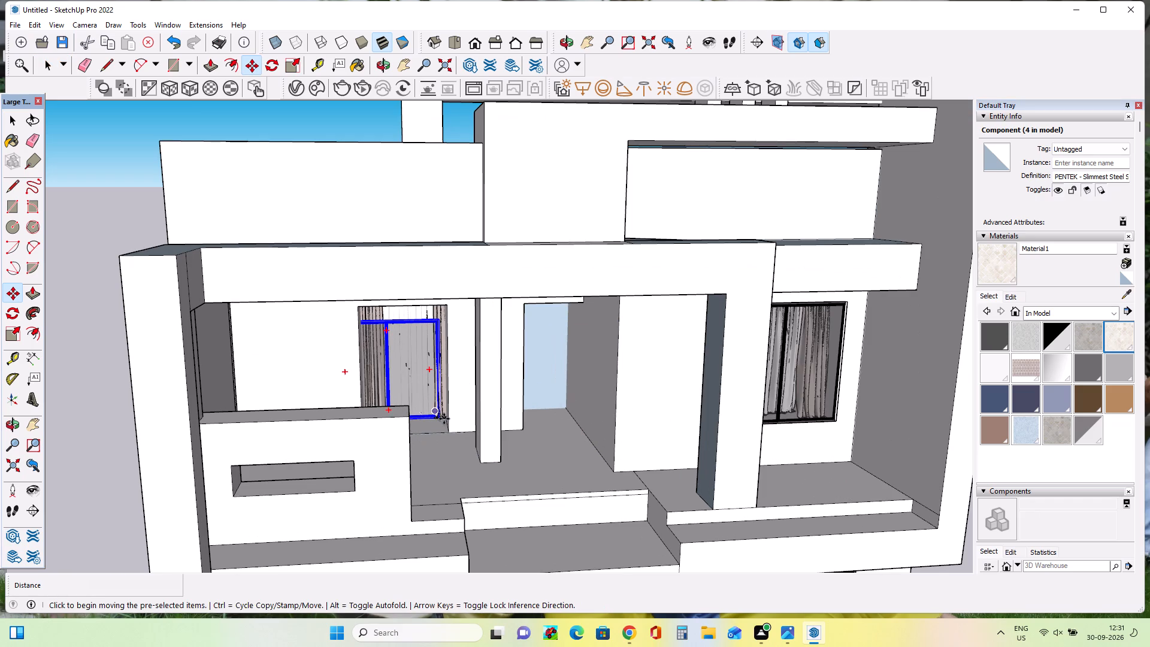
{"action": "left_click", "coordinate": [444, 419]}
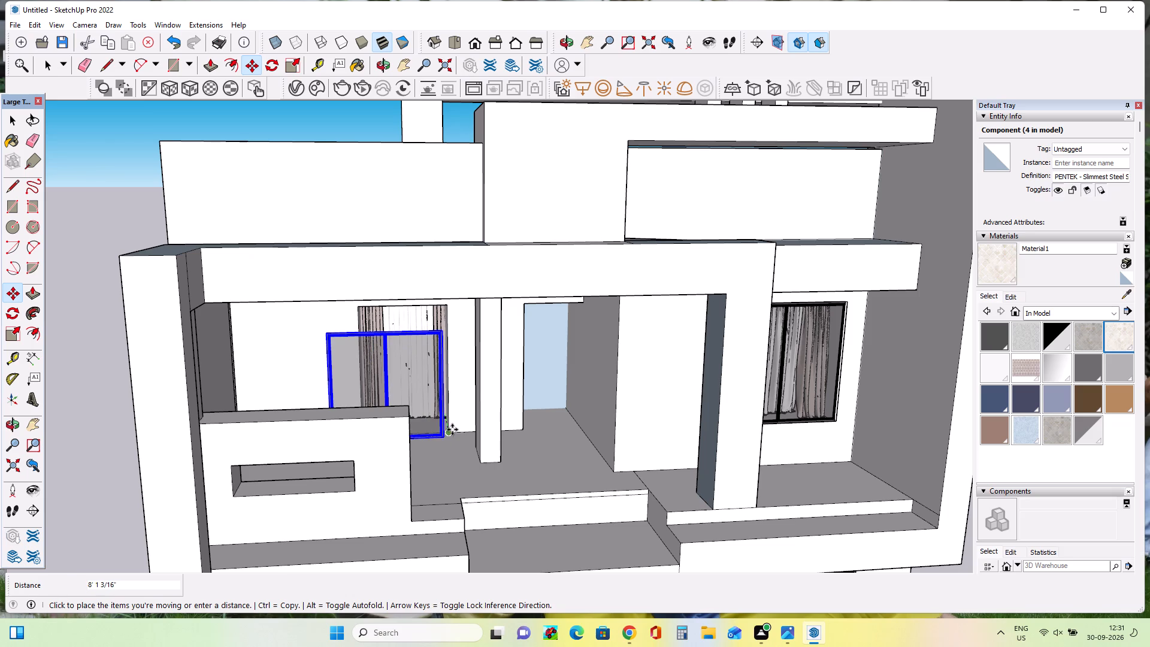
{"action": "scroll", "coordinate": [453, 427], "scroll_direction": "up", "scroll_amount": 14}
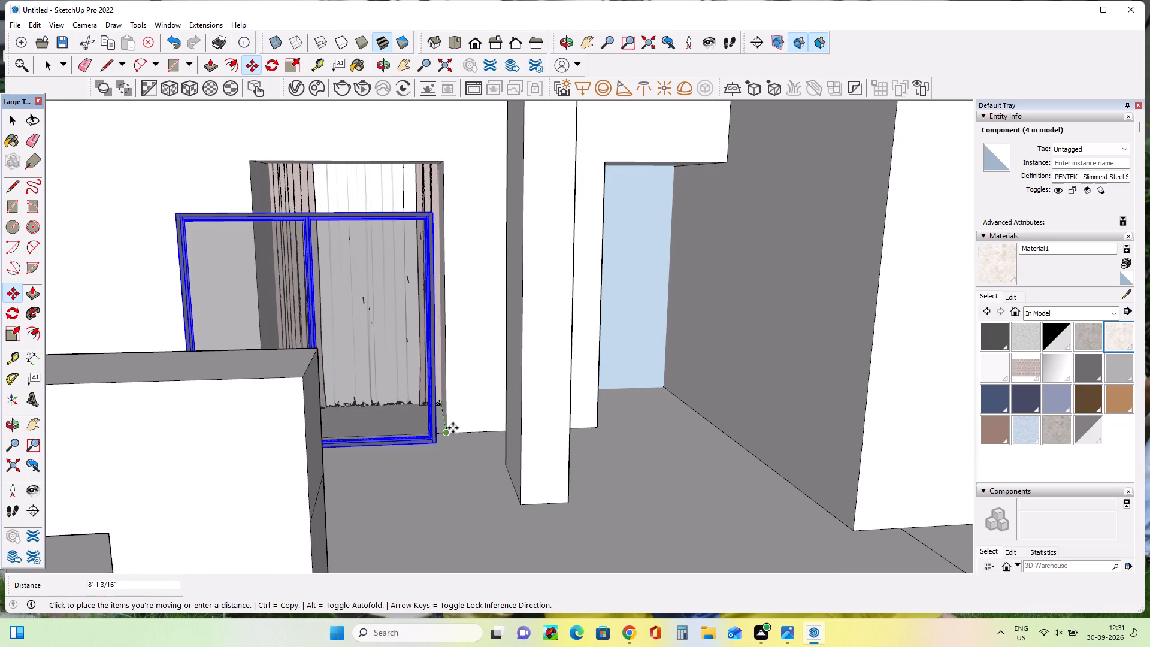
{"action": "left_click", "coordinate": [453, 428]}
{"action": "scroll", "coordinate": [424, 438], "scroll_direction": "up", "scroll_amount": 9}
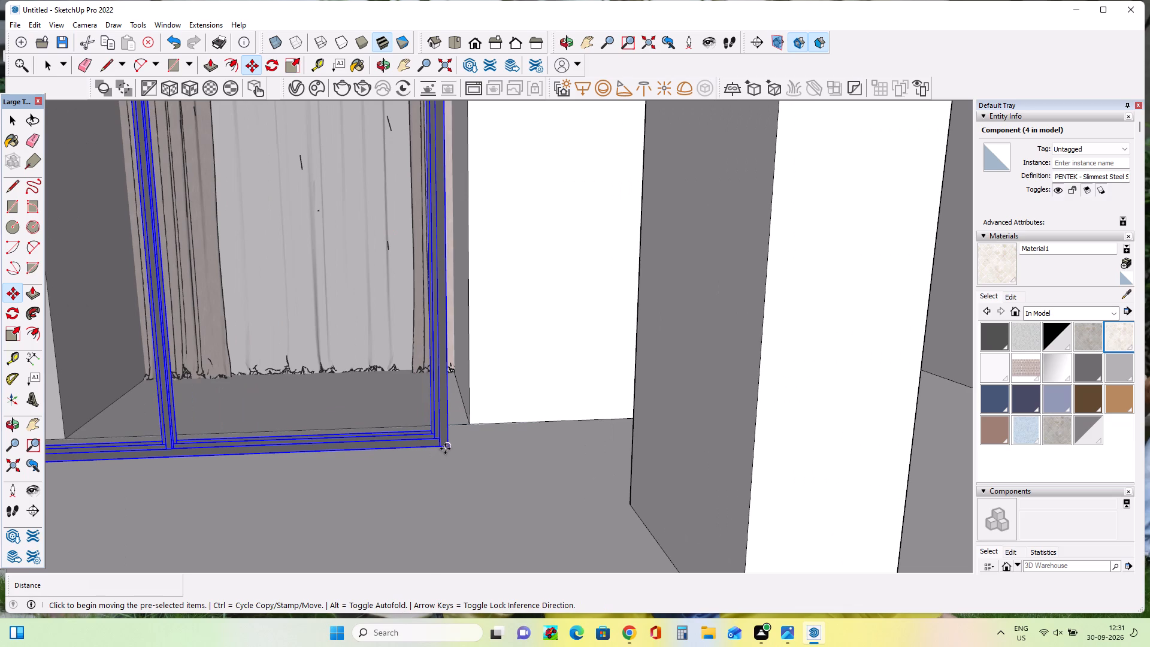
{"action": "left_click", "coordinate": [445, 449]}
{"action": "left_click", "coordinate": [471, 419]}
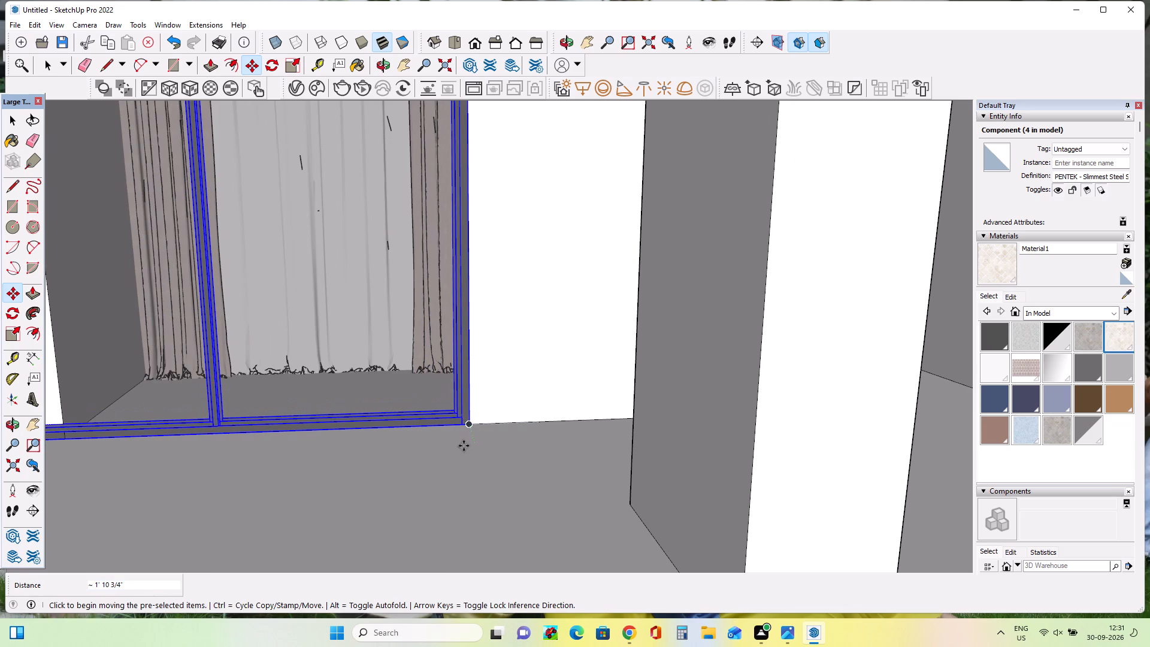
Scale the window copy about 0.79, -57.17 along red and green to match the terrace opening's width.
{"action": "scroll", "coordinate": [464, 446], "scroll_direction": "down", "scroll_amount": 11}
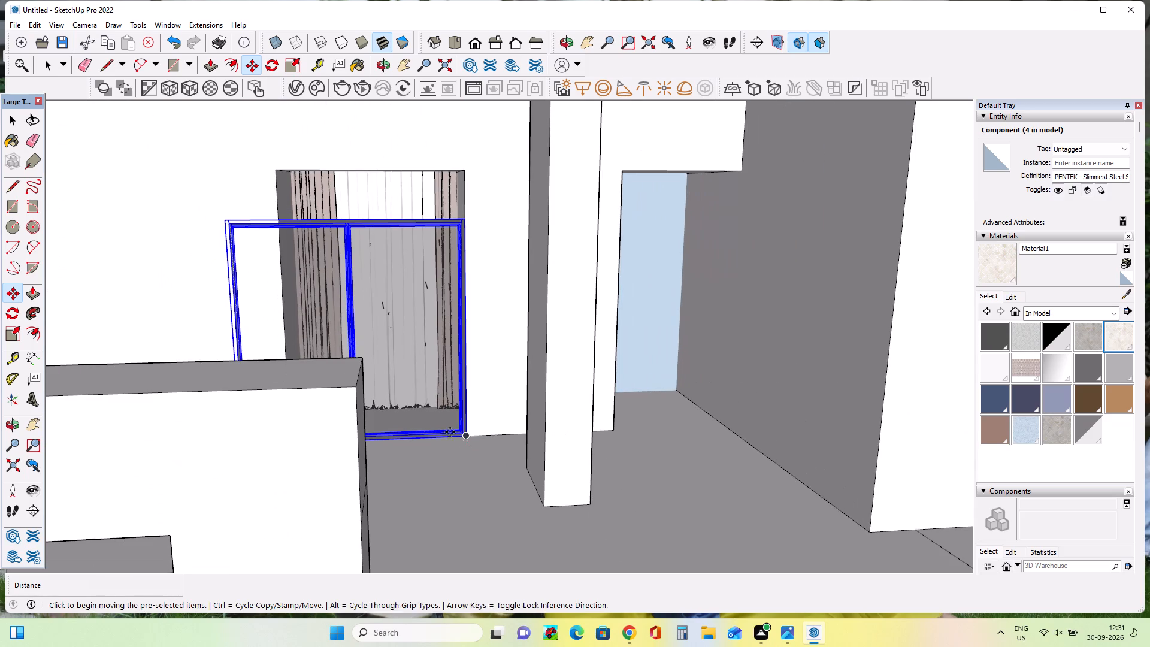
{"action": "left_click", "coordinate": [16, 332]}
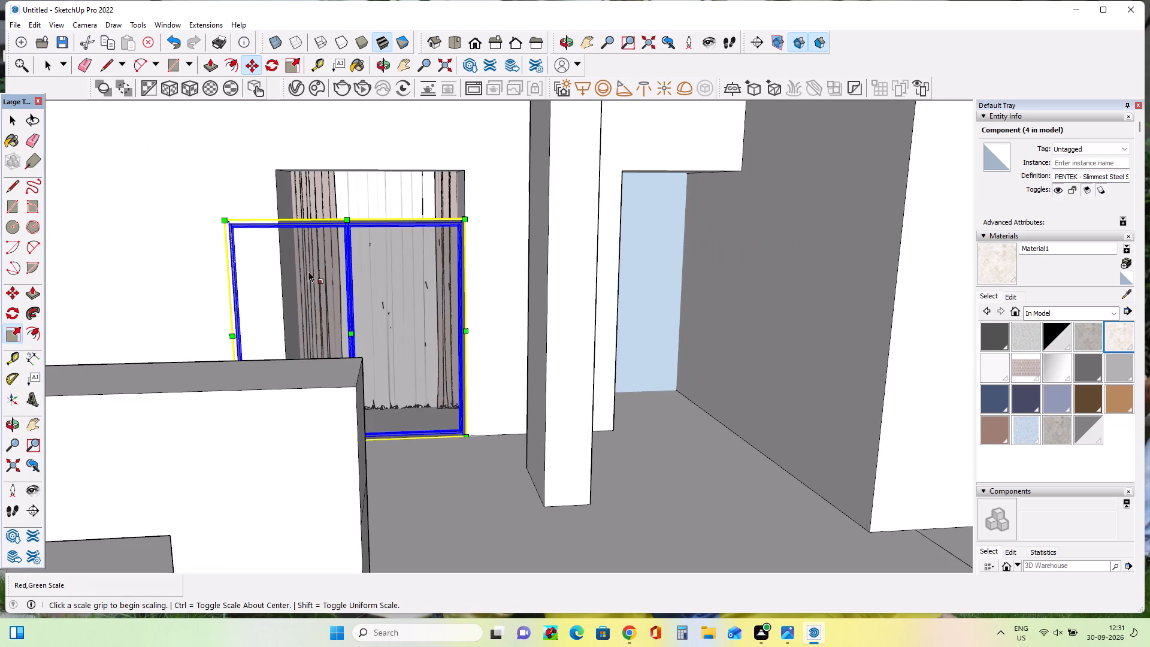
{"action": "left_click", "coordinate": [230, 331]}
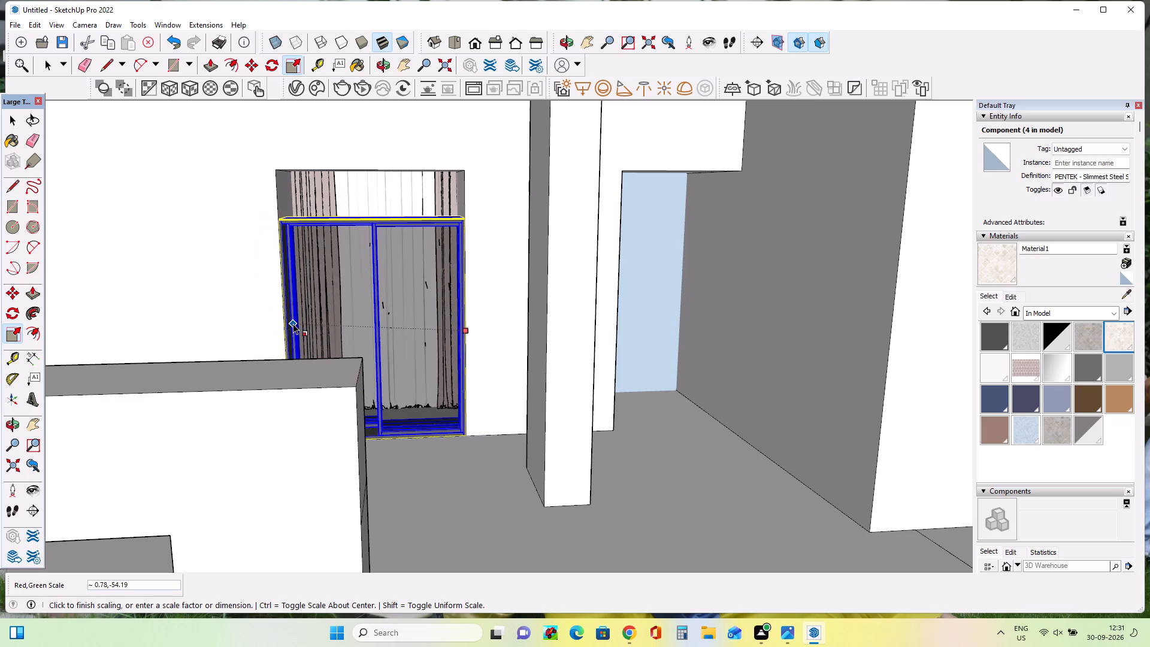
{"action": "left_click", "coordinate": [293, 323]}
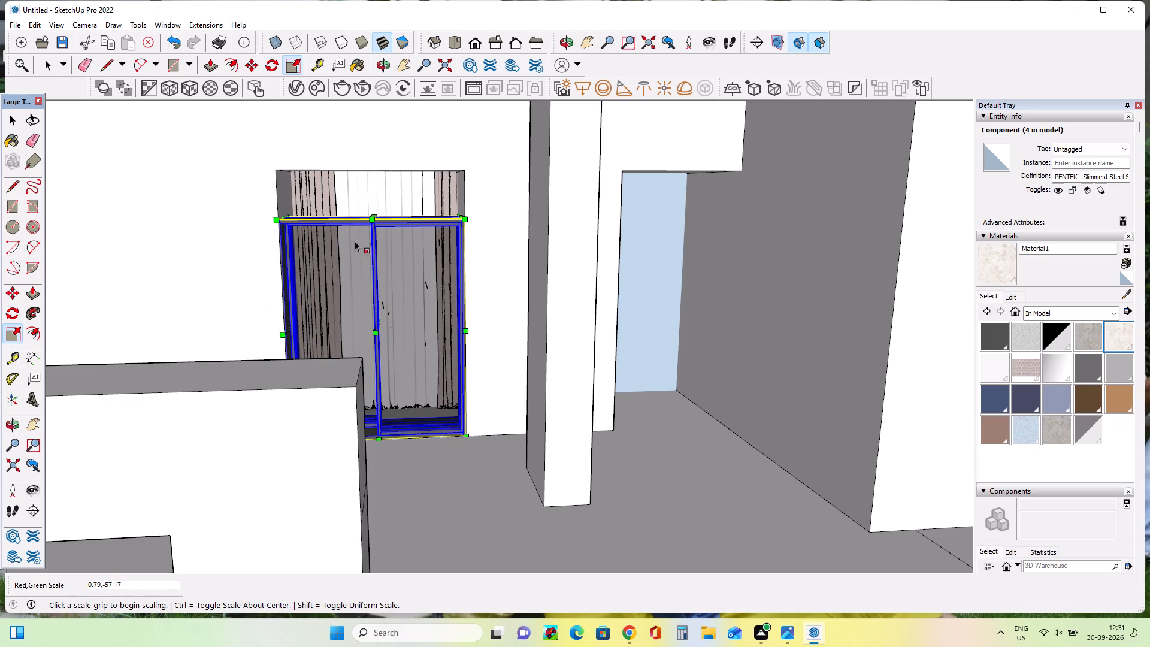
Scale the window copy's height about 1.22 times up to the top edge of the terrace opening.
{"action": "middle_click_drag", "start_coordinate": [386, 225], "coordinate": [393, 334]}
{"action": "middle_click_drag", "start_coordinate": [393, 334], "coordinate": [392, 199]}
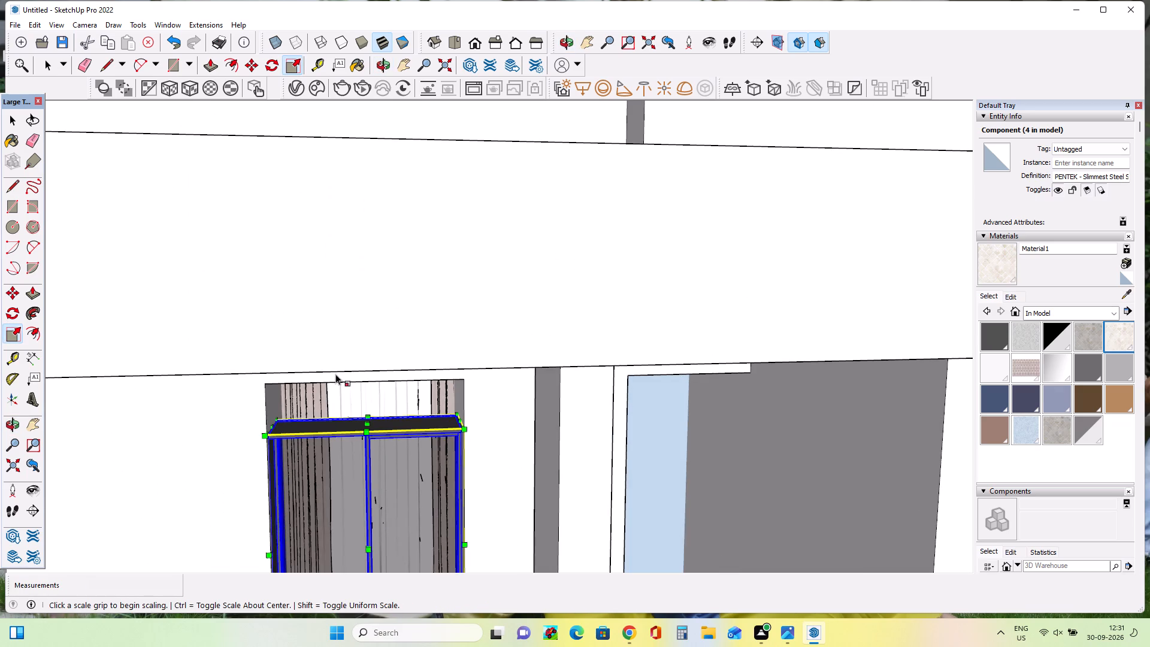
{"action": "scroll", "coordinate": [336, 379], "scroll_direction": "up", "scroll_amount": 12}
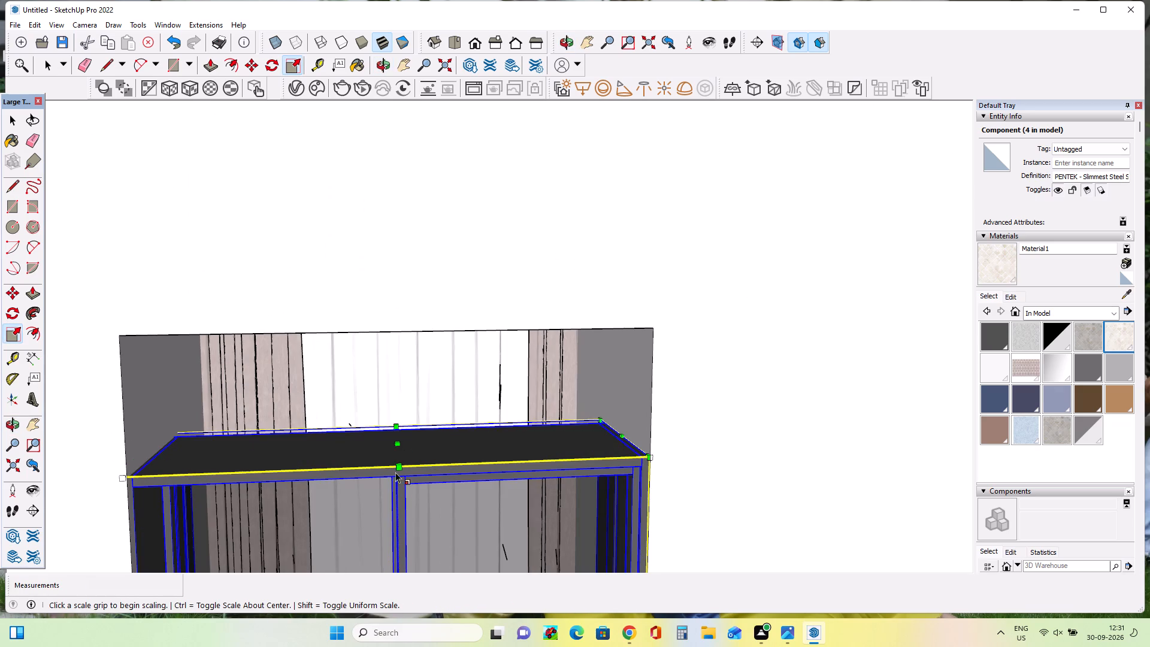
{"action": "triple_click", "coordinate": [401, 443]}
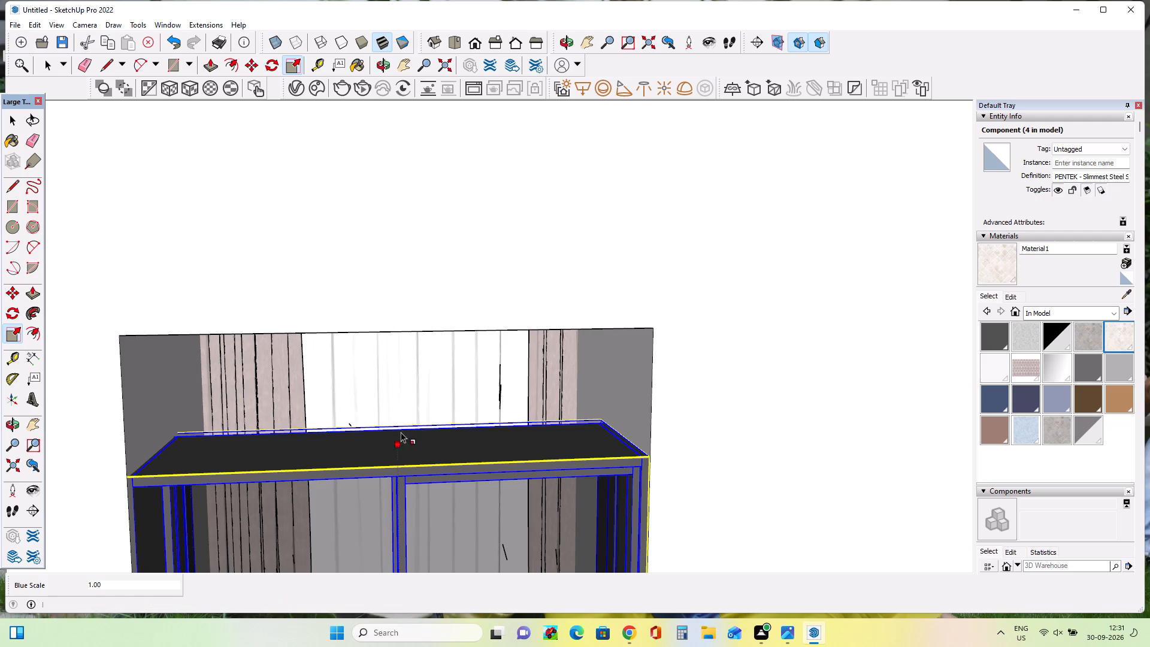
{"action": "double_click", "coordinate": [395, 442]}
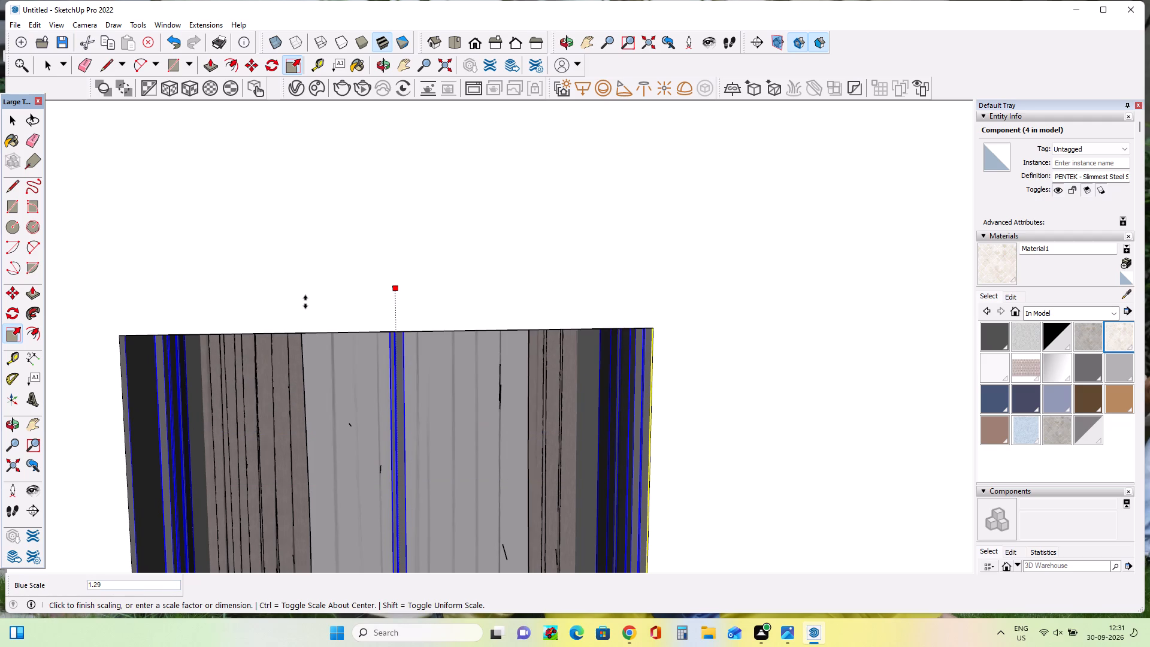
{"action": "left_click", "coordinate": [383, 318]}
Examine the window fitted in the terrace opening and the whole front facade from several angles.
{"action": "scroll", "coordinate": [495, 413], "scroll_direction": "down", "scroll_amount": 17}
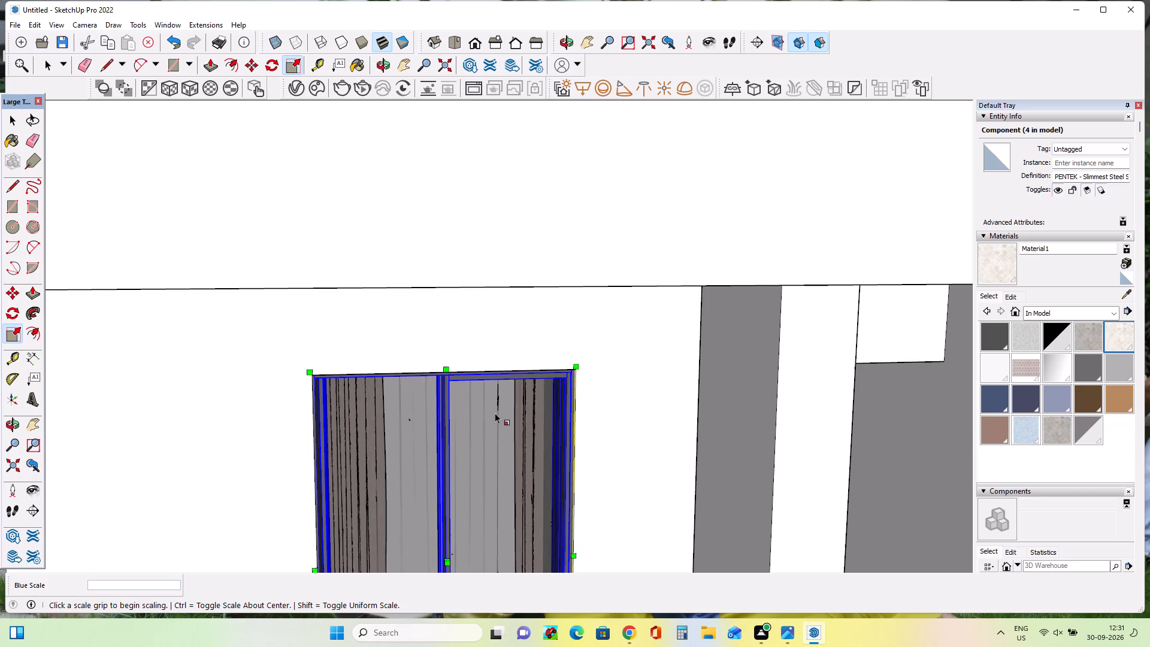
{"action": "scroll", "coordinate": [495, 413], "scroll_direction": "down", "scroll_amount": 12}
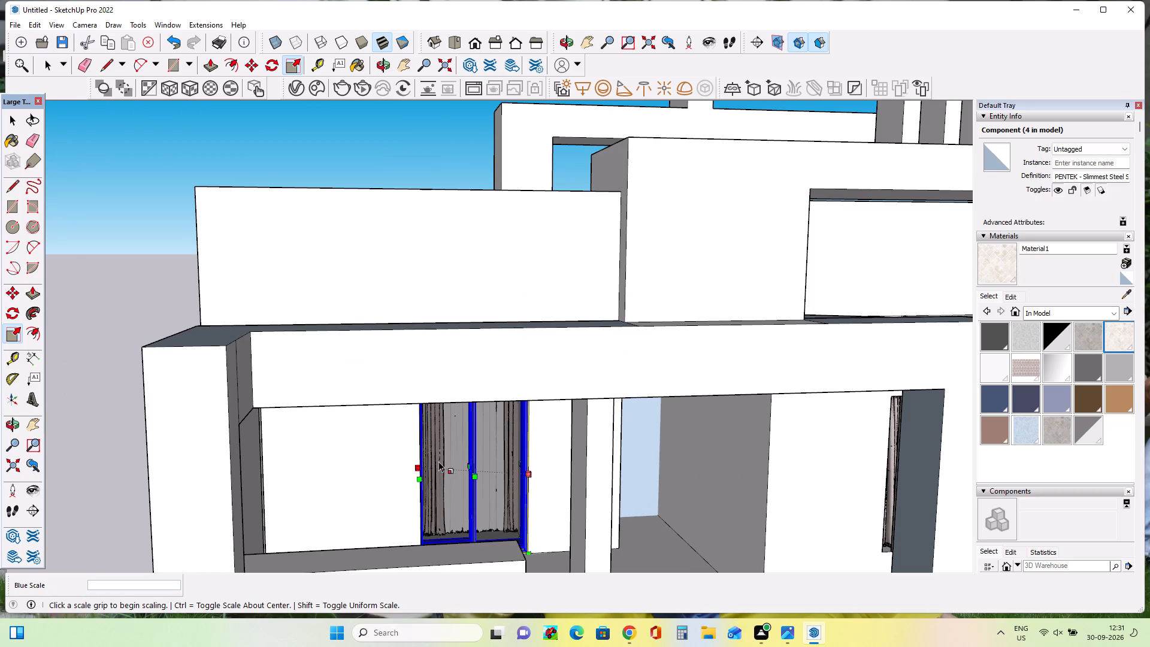
{"action": "scroll", "coordinate": [510, 453], "scroll_direction": "down", "scroll_amount": 6}
{"action": "scroll", "coordinate": [778, 471], "scroll_direction": "up", "scroll_amount": 6}
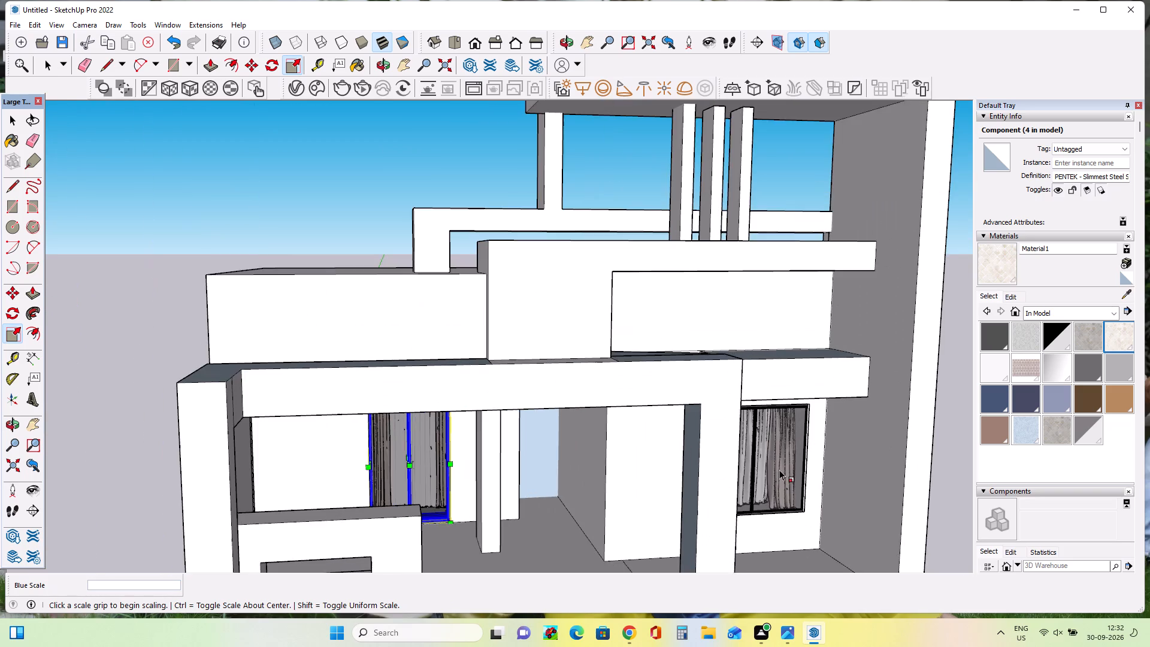
{"action": "scroll", "coordinate": [779, 470], "scroll_direction": "up", "scroll_amount": 4}
{"action": "scroll", "coordinate": [779, 470], "scroll_direction": "down", "scroll_amount": 7}
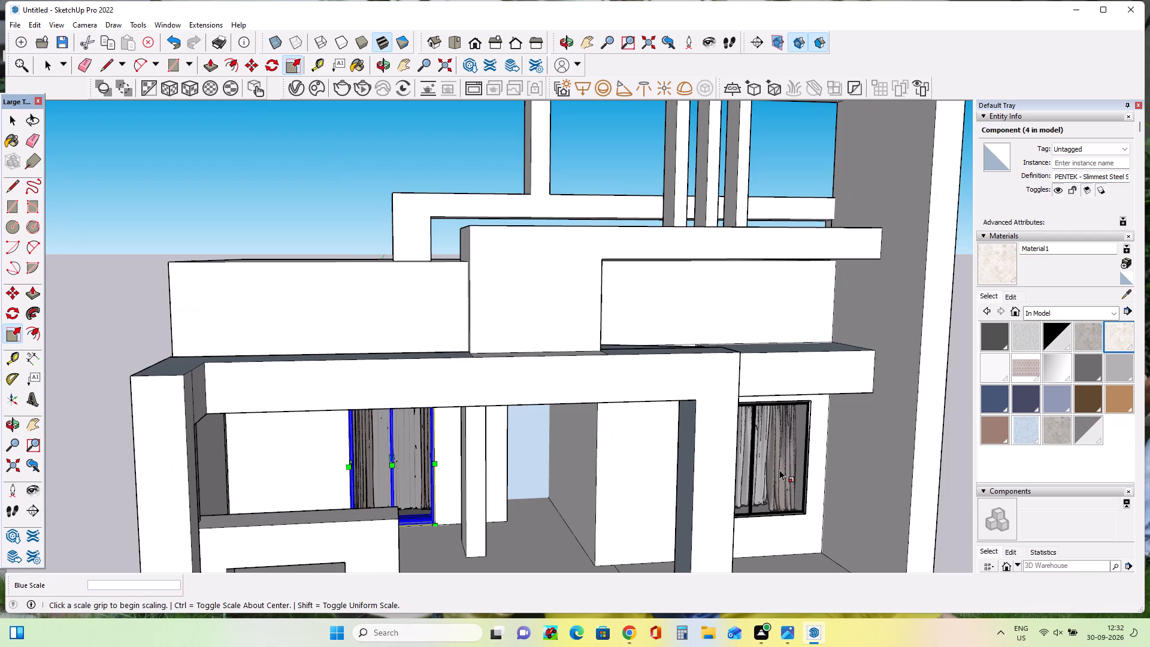
{"action": "left_click", "coordinate": [32, 430]}
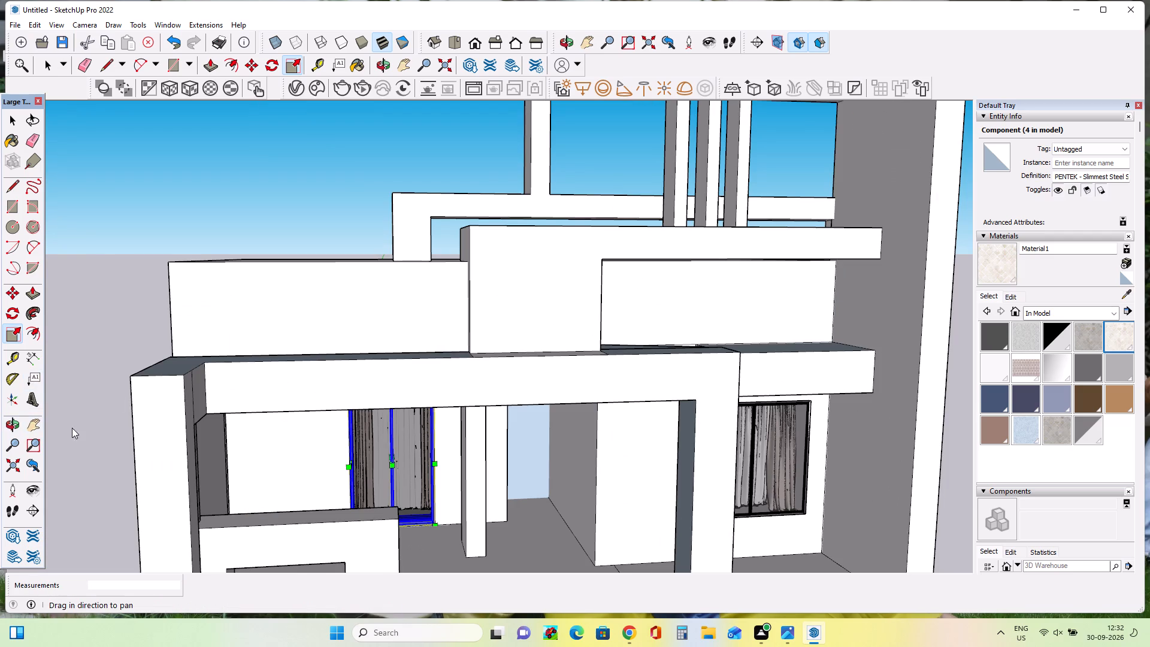
{"action": "left_click_drag", "start_coordinate": [487, 470], "coordinate": [520, 347]}
{"action": "left_click_drag", "start_coordinate": [522, 337], "coordinate": [503, 297]}
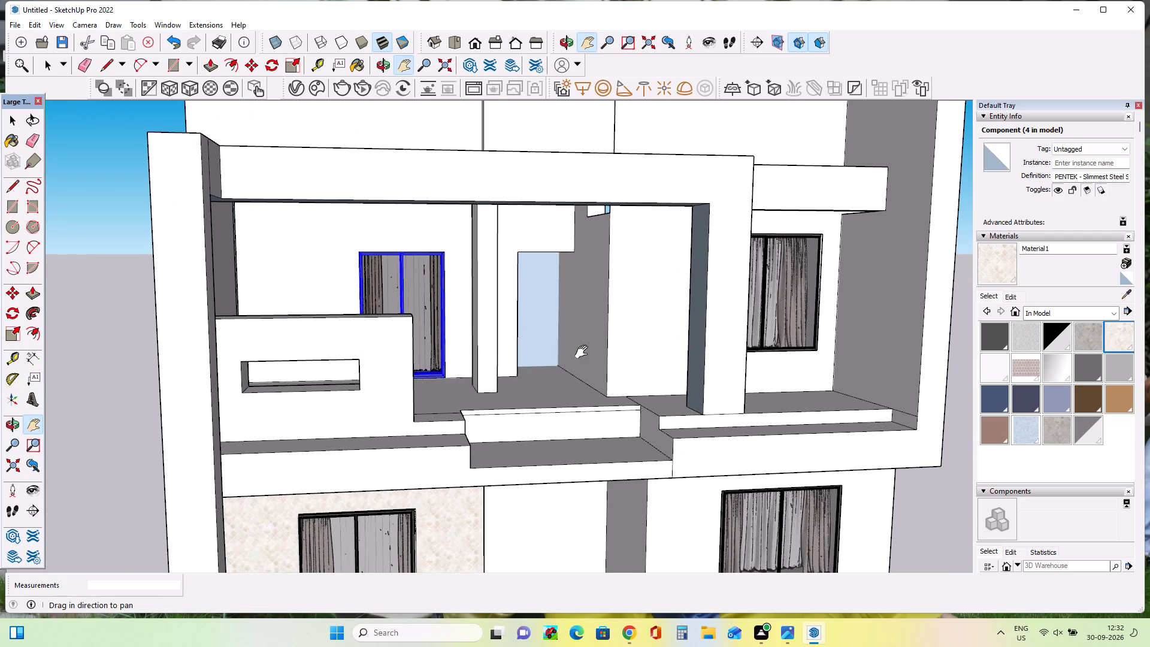
{"action": "middle_click_drag", "start_coordinate": [609, 352], "coordinate": [532, 340]}
{"action": "scroll", "coordinate": [532, 352], "scroll_direction": "down", "scroll_amount": 5}
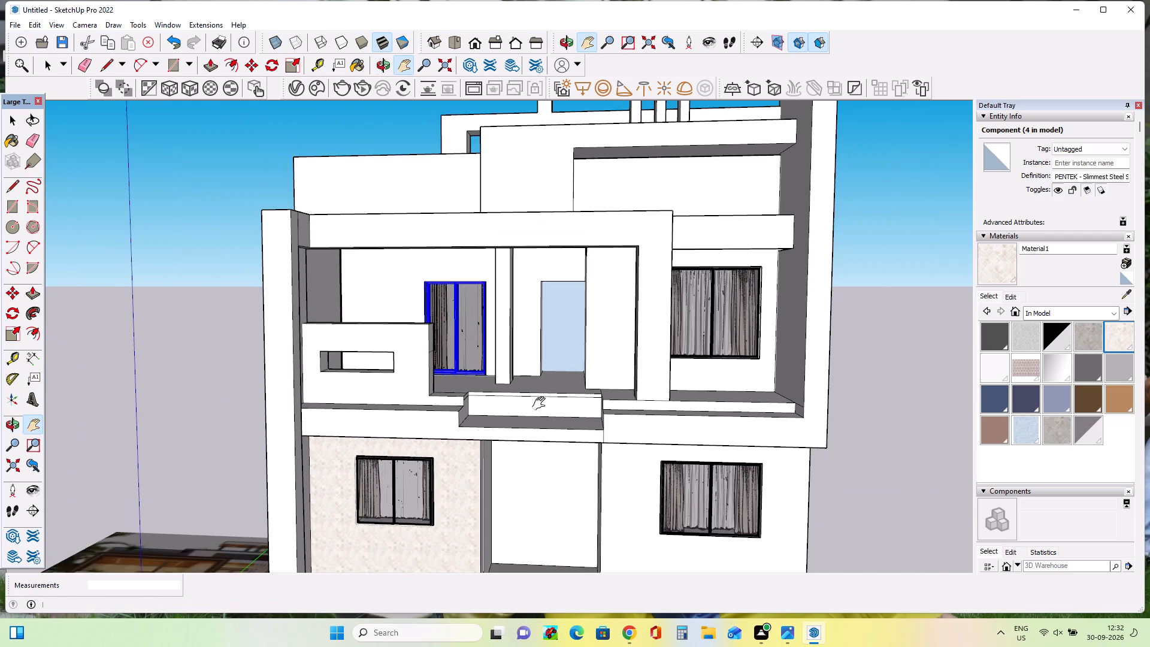
{"action": "scroll", "coordinate": [544, 412], "scroll_direction": "down", "scroll_amount": 1}
{"action": "middle_click_drag", "start_coordinate": [547, 413], "coordinate": [580, 433]}
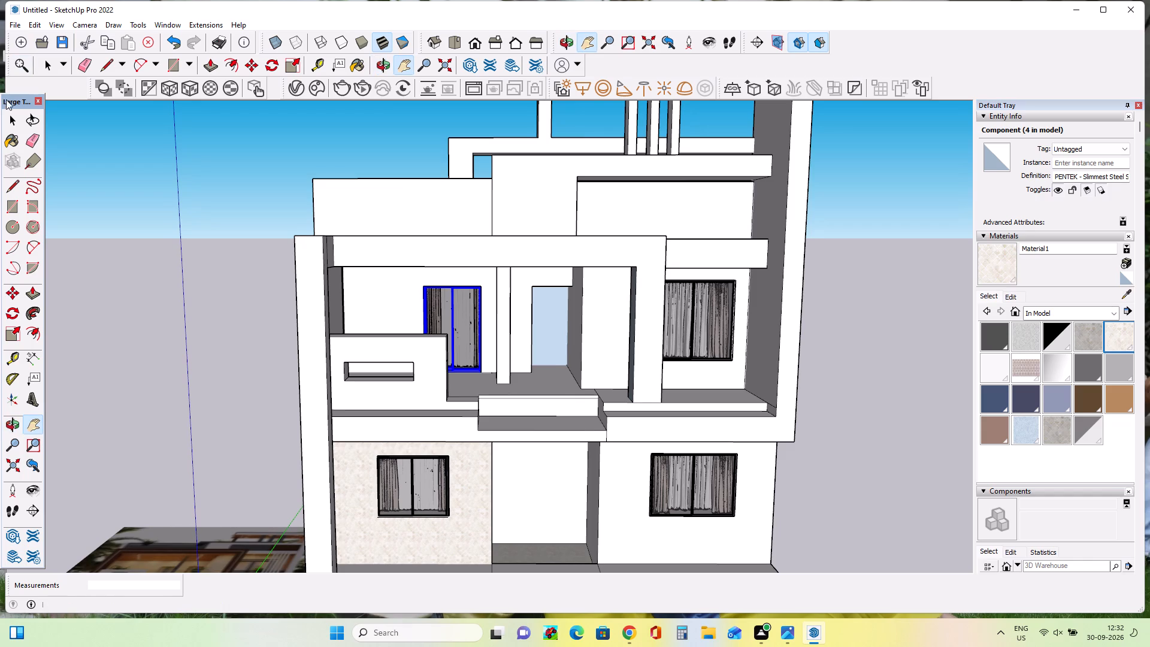
Deselect the window fitted in the terrace opening.
{"action": "left_click", "coordinate": [11, 122]}
{"action": "left_click", "coordinate": [108, 151]}
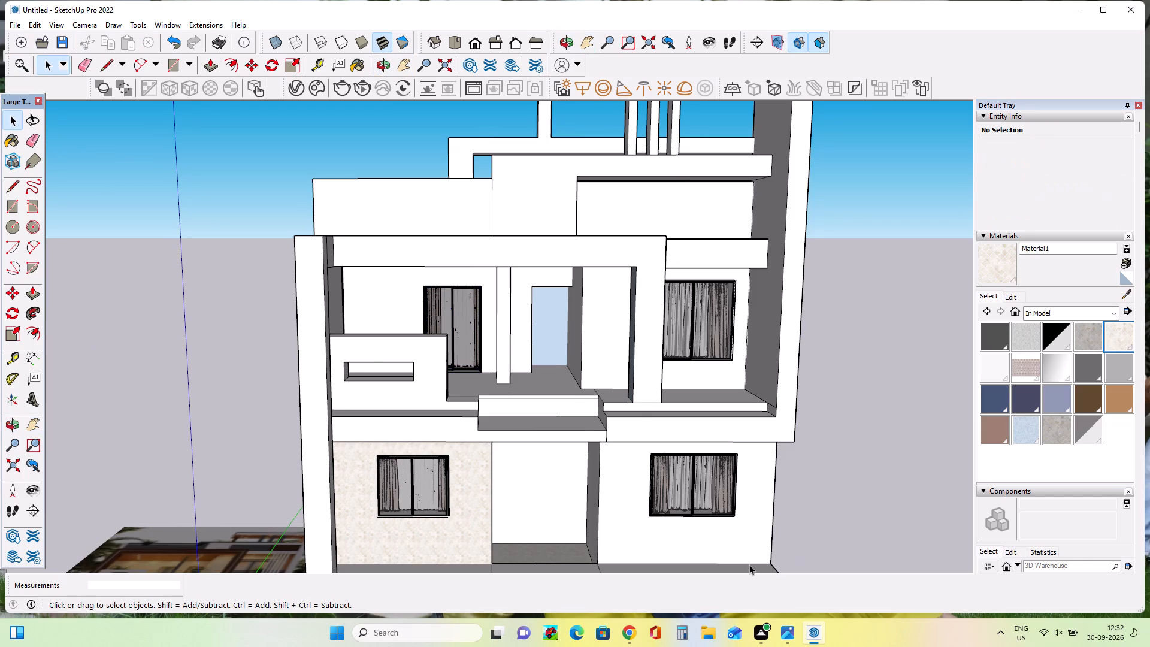
Switch to 3D Warehouse in the browser and replace the search query with "door".
{"action": "left_click", "coordinate": [627, 634]}
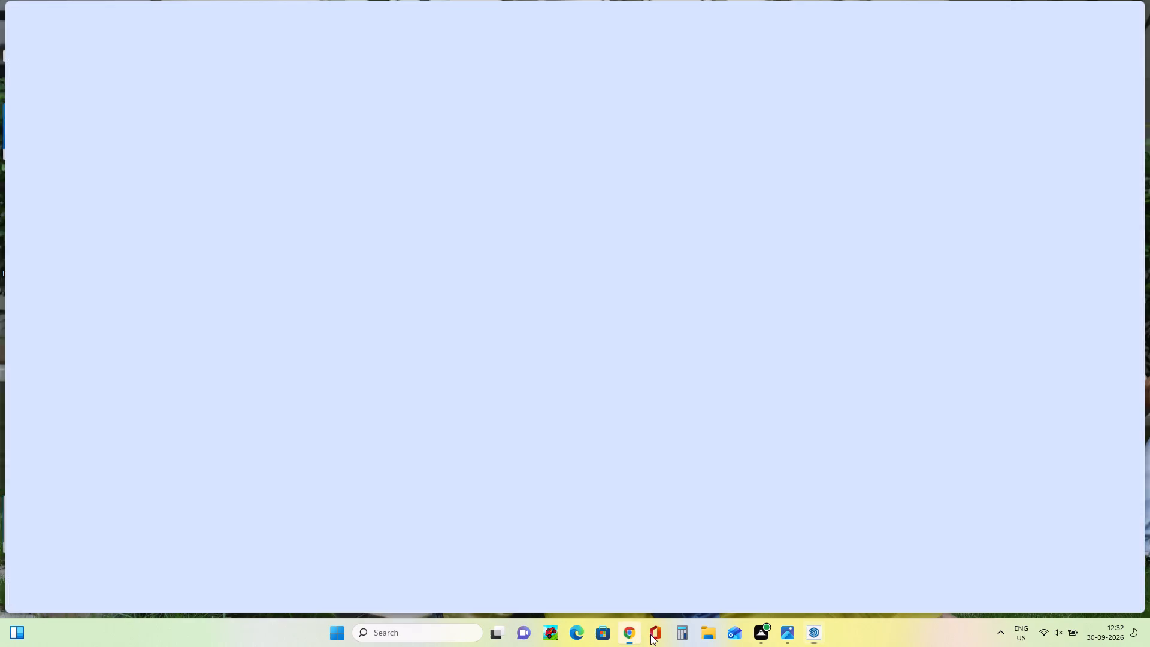
{"action": "left_click", "coordinate": [446, 96]}
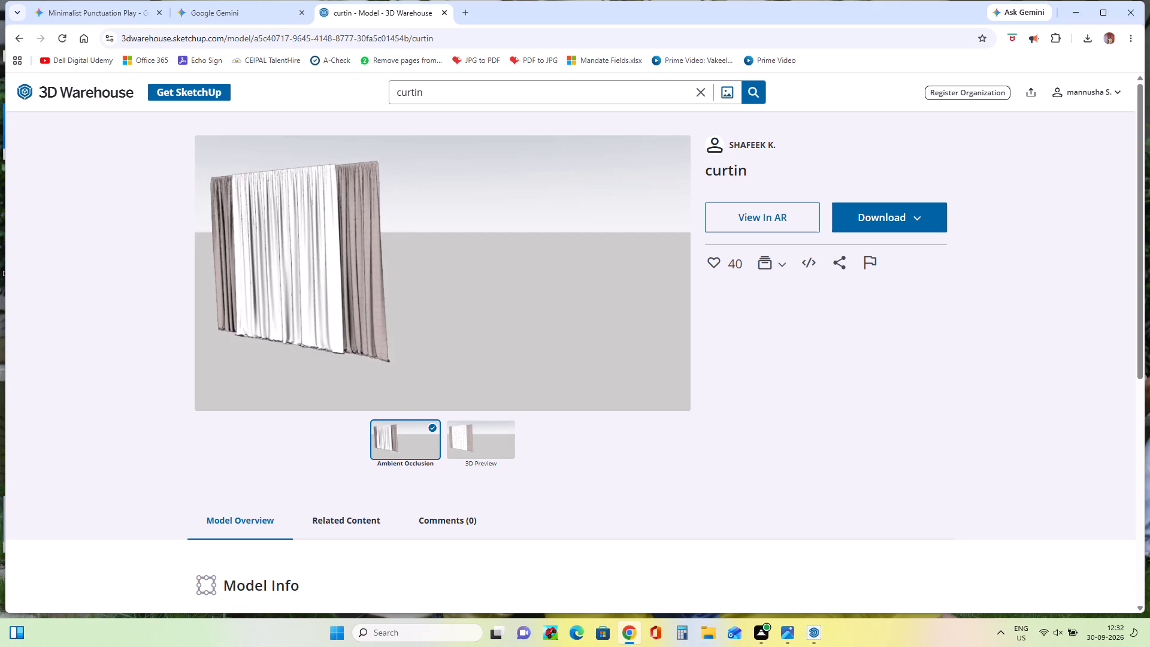
{"action": "key", "text": "BackSpace"}
{"action": "key", "text": "BackSpace"}
{"action": "key", "text": "BackSpace"}
{"action": "key", "text": "BackSpace"}
{"action": "key", "text": "BackSpace"}
{"action": "key", "text": "BackSpace"}
{"action": "key", "text": "BackSpace"}
{"action": "key", "text": "BackSpace"}
{"action": "key", "text": "BackSpace"}
{"action": "key", "text": "BackSpace"}
{"action": "key", "text": "BackSpace"}
{"action": "key", "text": "BackSpace"}
{"action": "key", "text": "BackSpace"}
{"action": "key", "text": "BackSpace"}
{"action": "key", "text": "BackSpace"}
{"action": "key", "text": "BackSpace"}
{"action": "key", "text": "d"}
{"action": "type", "text": "oo"}
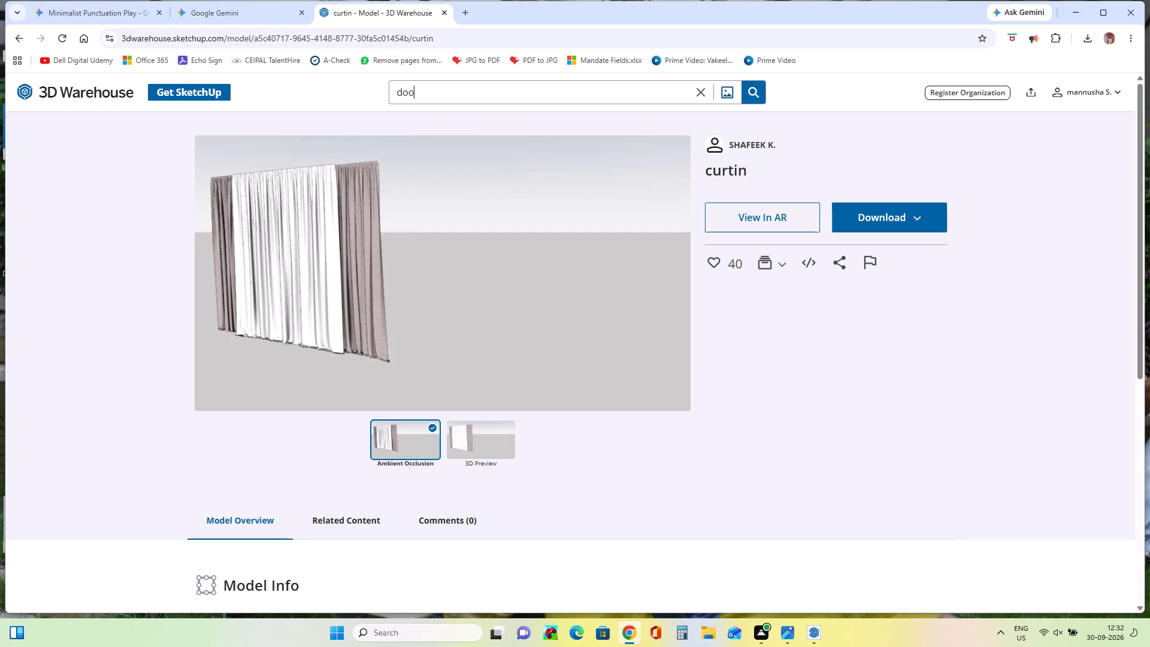
{"action": "key", "text": "r"}
{"action": "key", "text": "Return"}
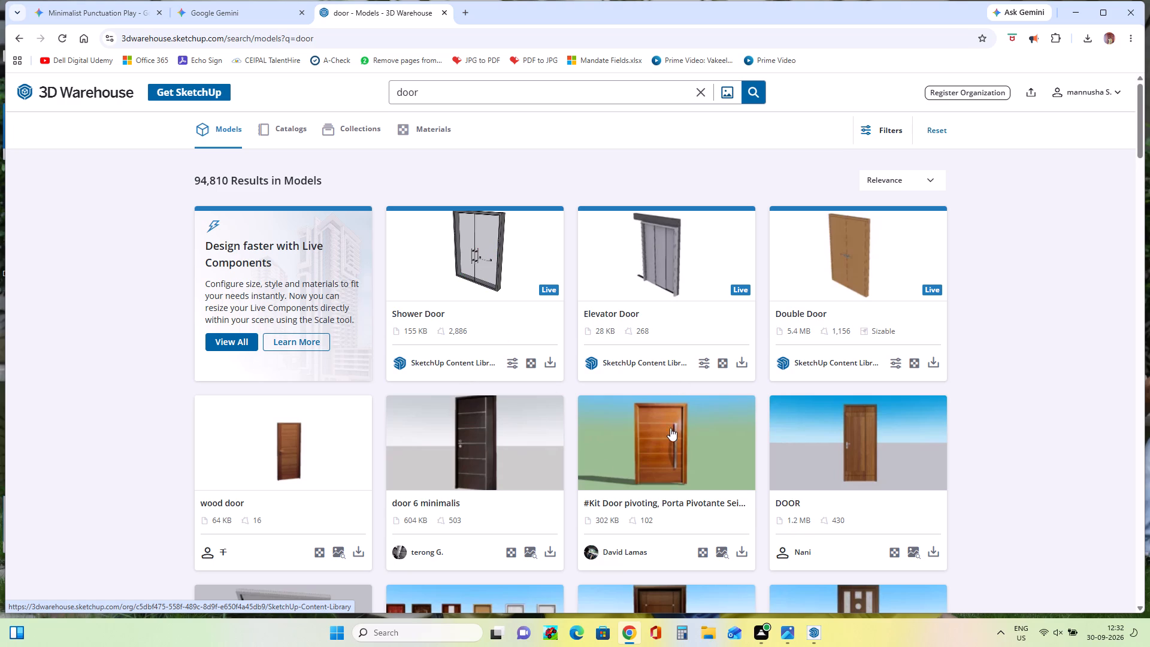
Check the first door models against the entrance door in the reference photo modren villa.png.
{"action": "scroll", "coordinate": [621, 405], "scroll_direction": "down", "scroll_amount": 5}
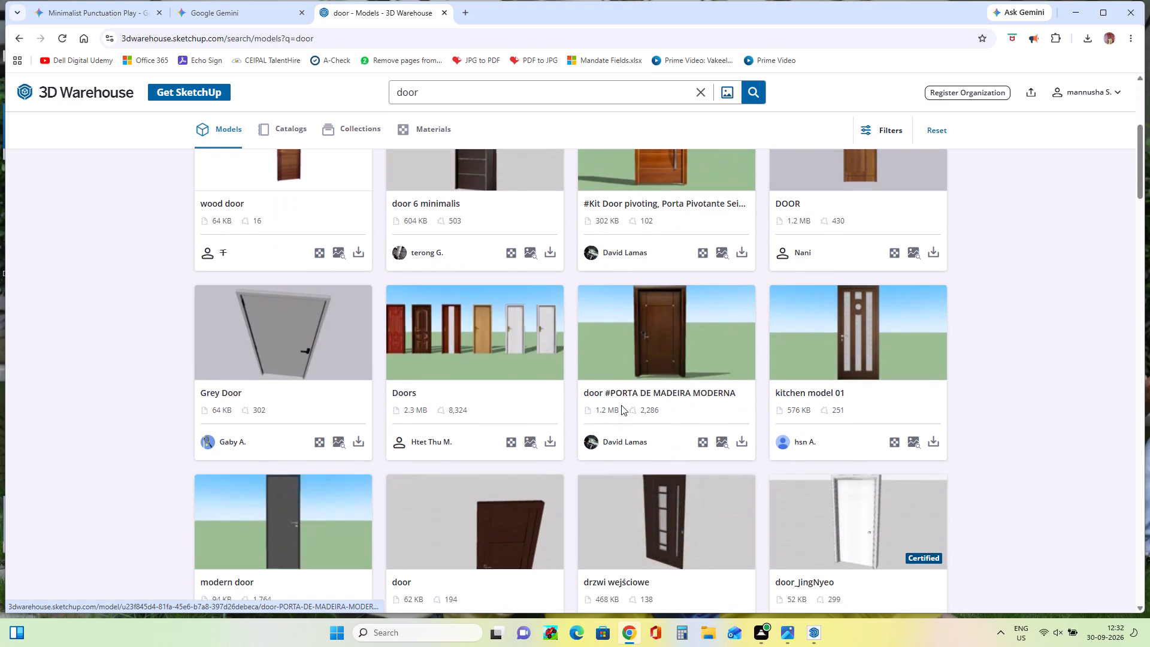
{"action": "double_click", "coordinate": [785, 632]}
{"action": "left_click", "coordinate": [742, 589]}
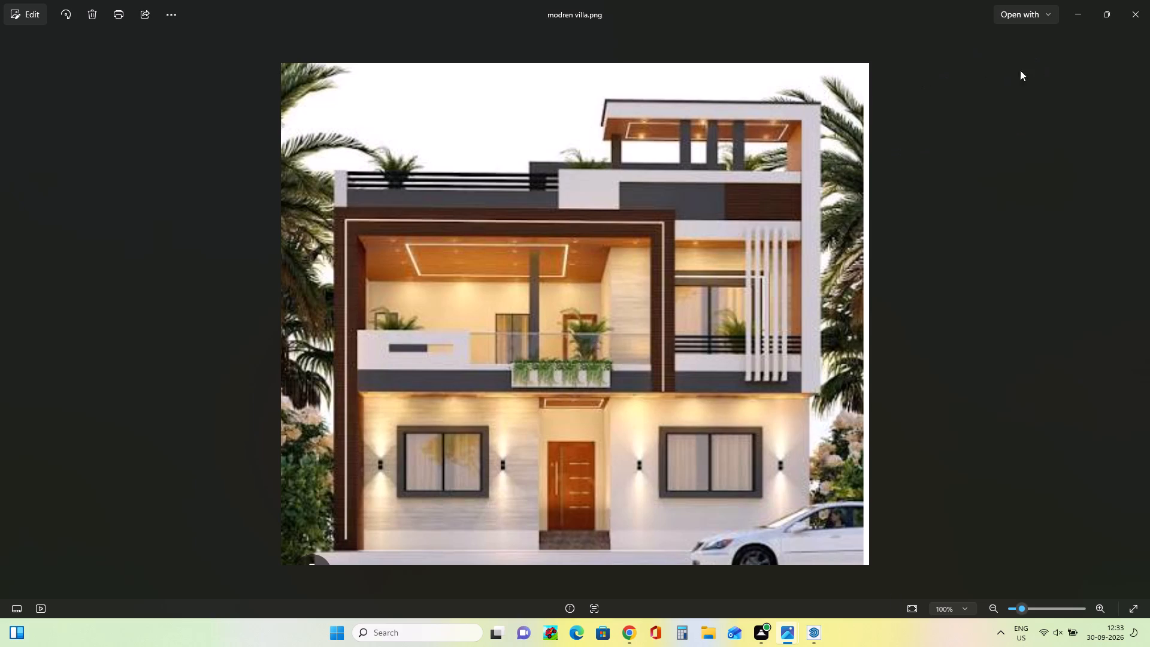
{"action": "left_click", "coordinate": [1082, 9]}
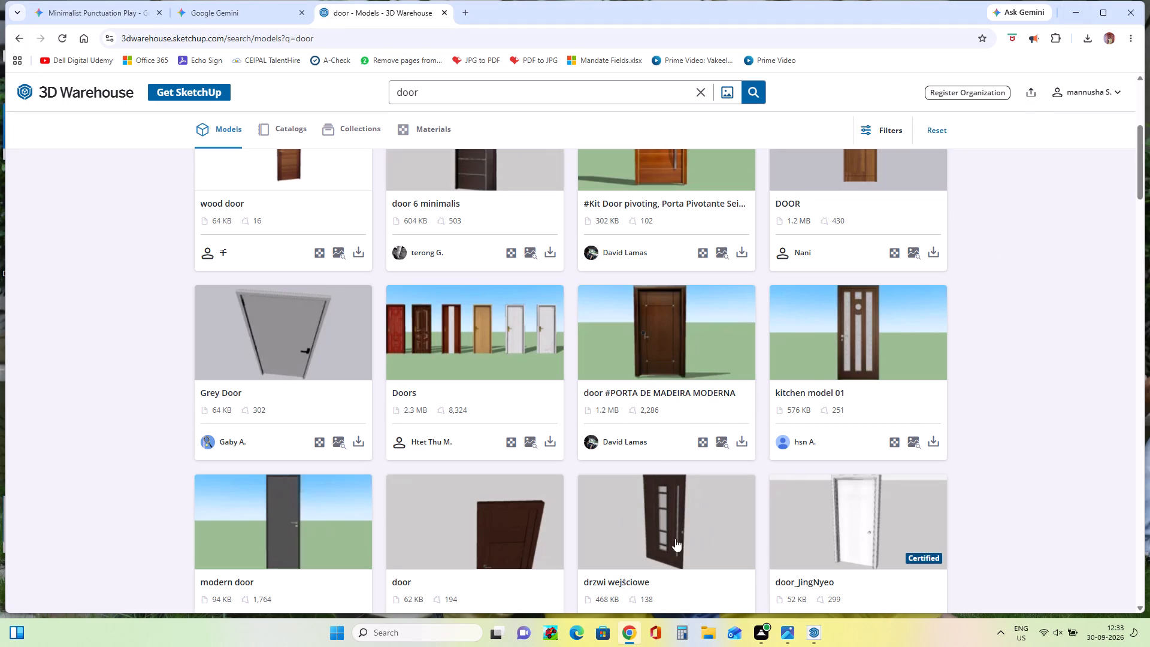
Look through the 3D Warehouse door models for a wooden door resembling the one in the reference photo.
{"action": "scroll", "coordinate": [622, 395], "scroll_direction": "down", "scroll_amount": 3}
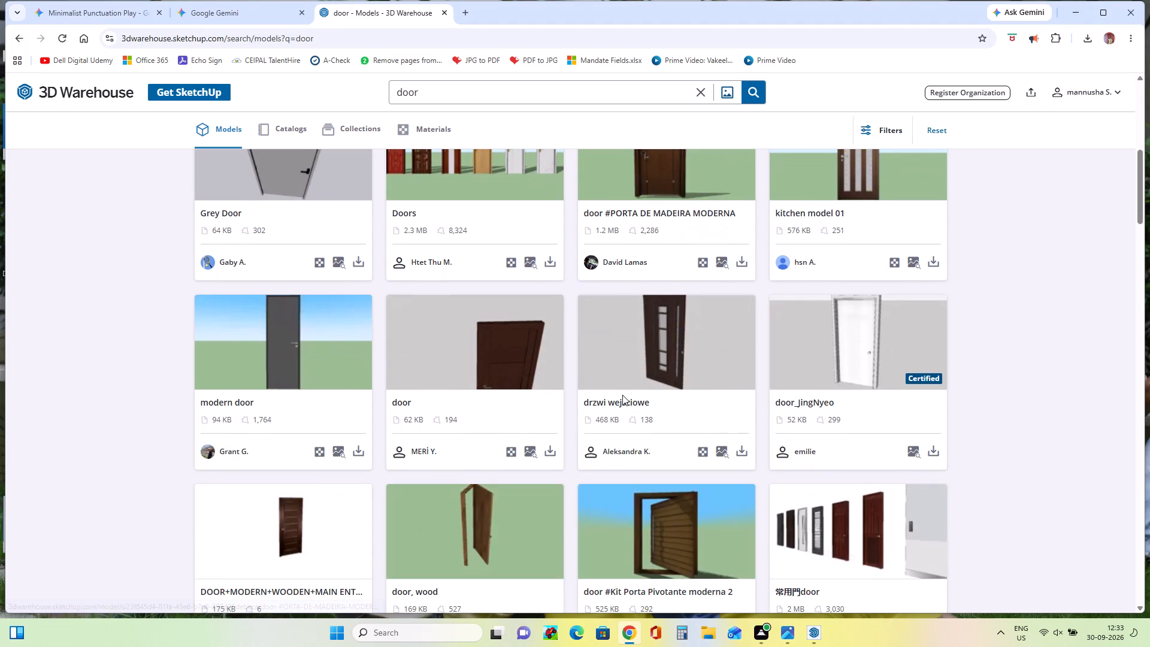
{"action": "scroll", "coordinate": [622, 395], "scroll_direction": "up", "scroll_amount": 3}
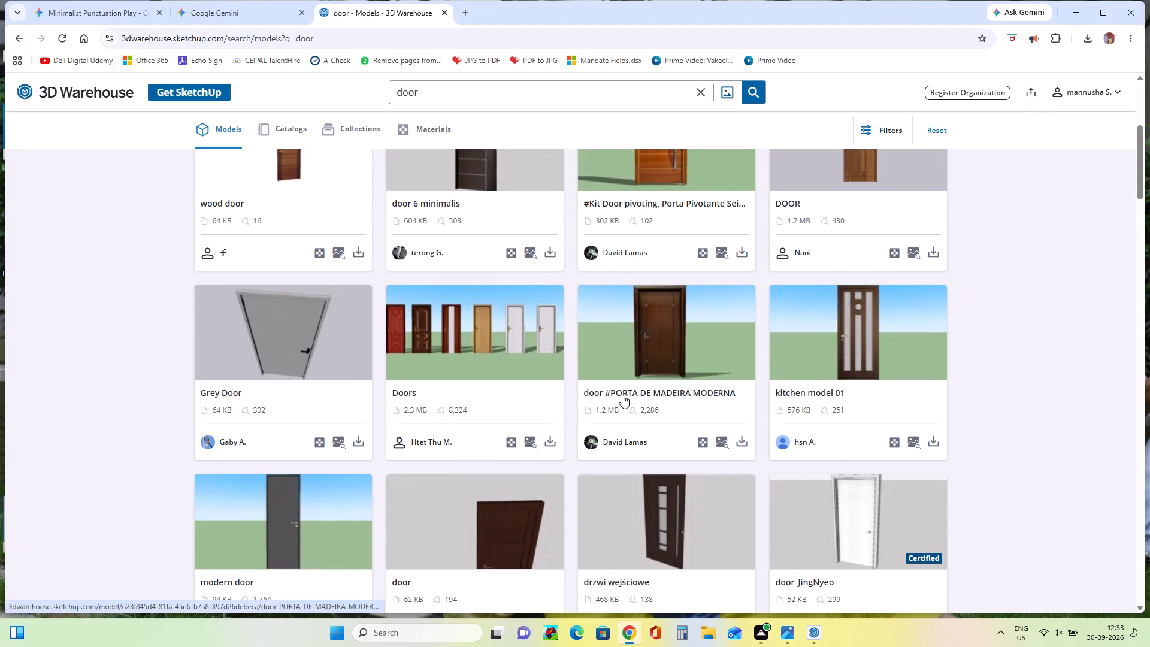
{"action": "scroll", "coordinate": [622, 395], "scroll_direction": "up", "scroll_amount": 6}
{"action": "scroll", "coordinate": [622, 395], "scroll_direction": "down", "scroll_amount": 15}
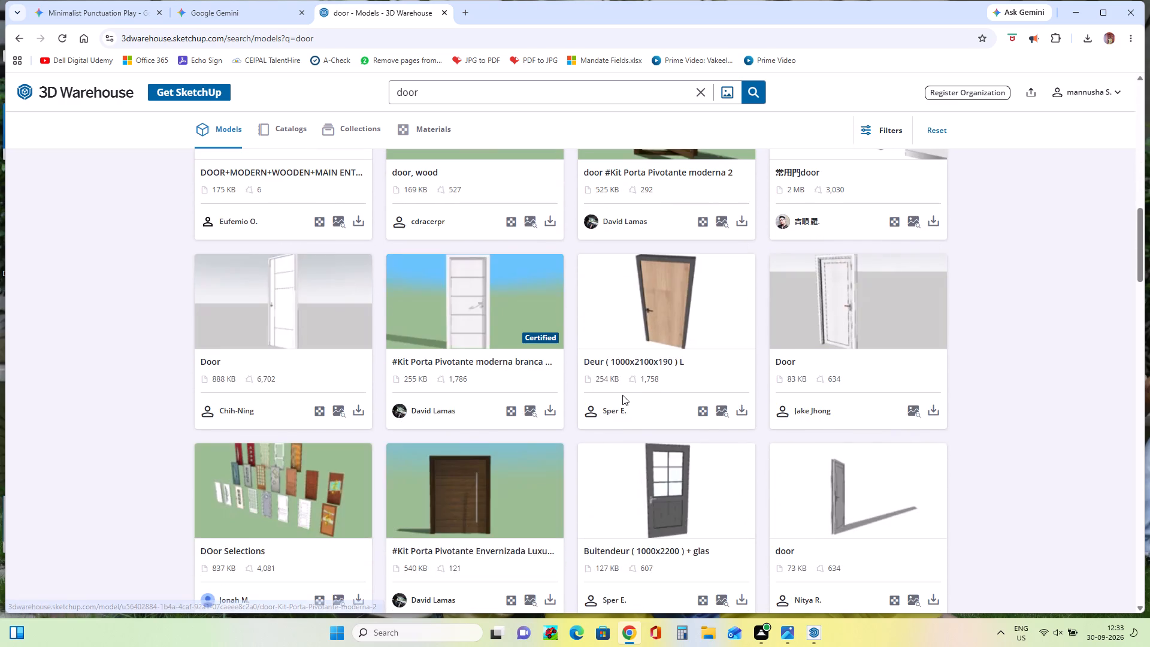
{"action": "scroll", "coordinate": [622, 395], "scroll_direction": "down", "scroll_amount": 8}
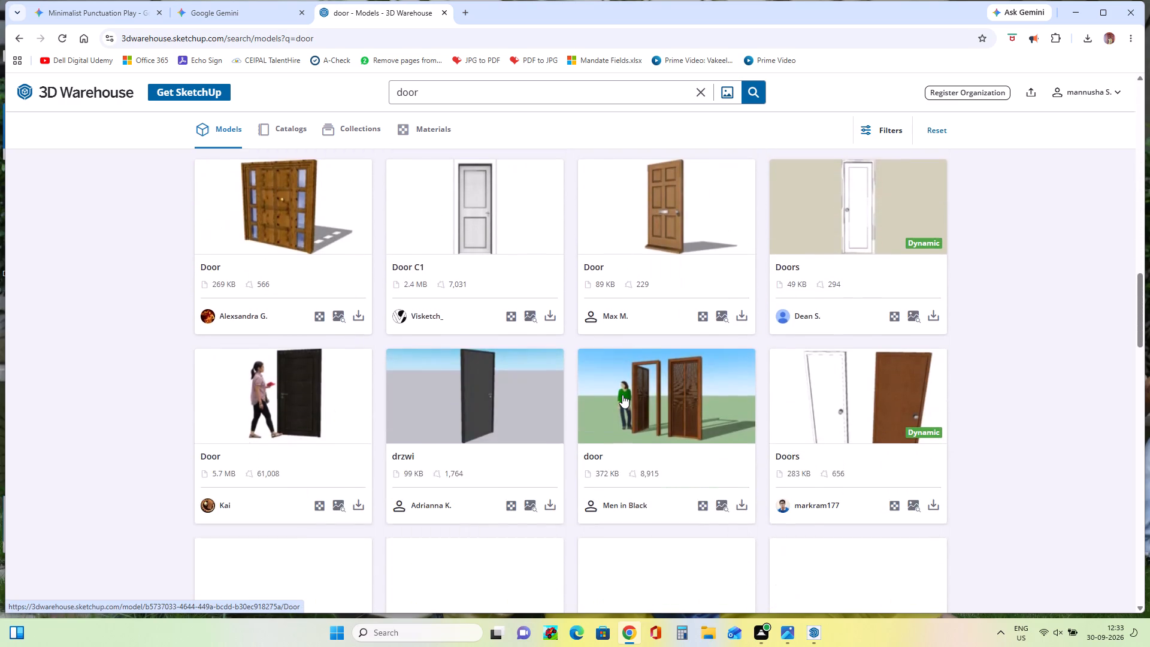
{"action": "scroll", "coordinate": [622, 395], "scroll_direction": "down", "scroll_amount": 3}
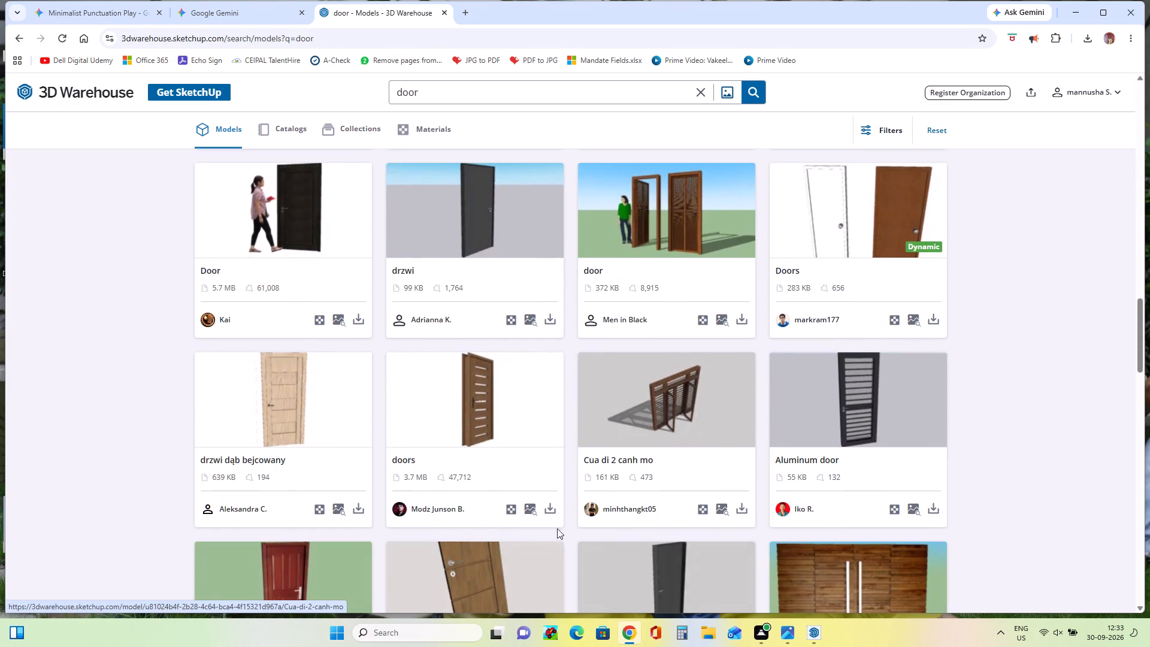
Try to download the 3.7 MB "doors" model, the brown wooden door with horizontal strips.
{"action": "double_click", "coordinate": [547, 510]}
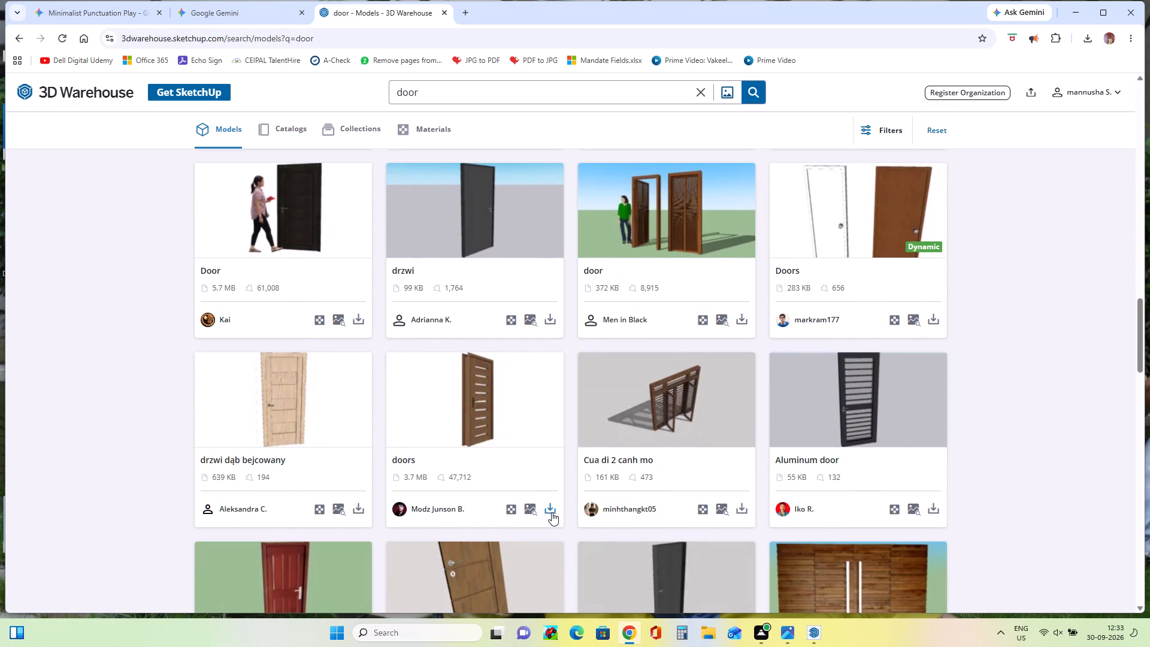
{"action": "left_click", "coordinate": [553, 510]}
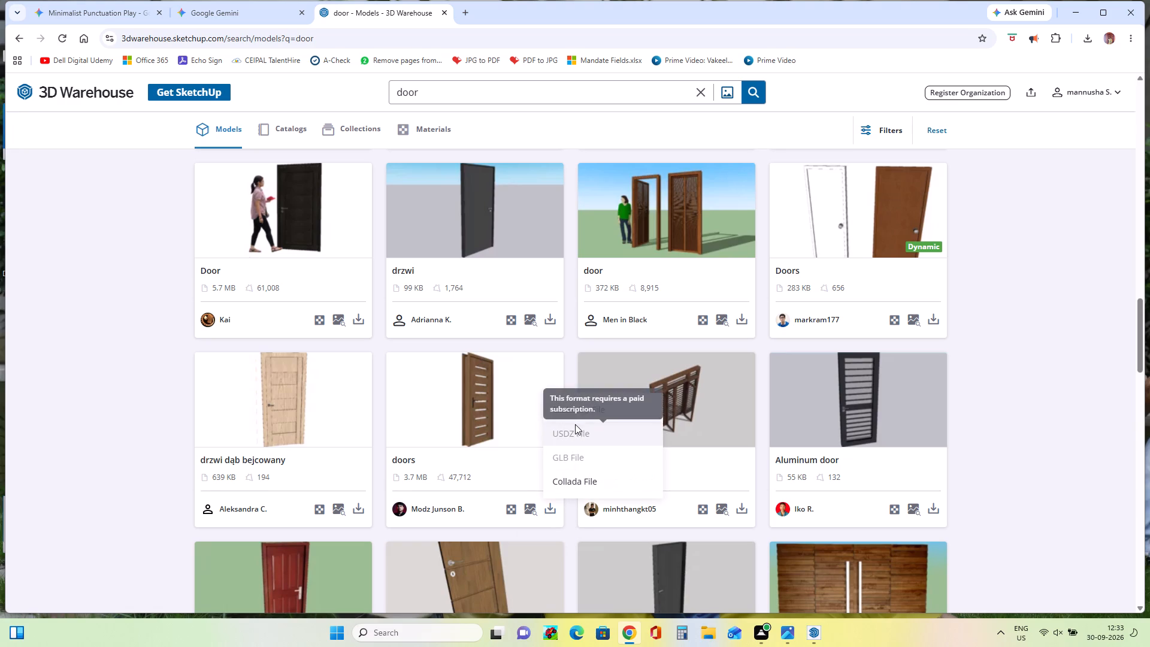
{"action": "left_click", "coordinate": [576, 417]}
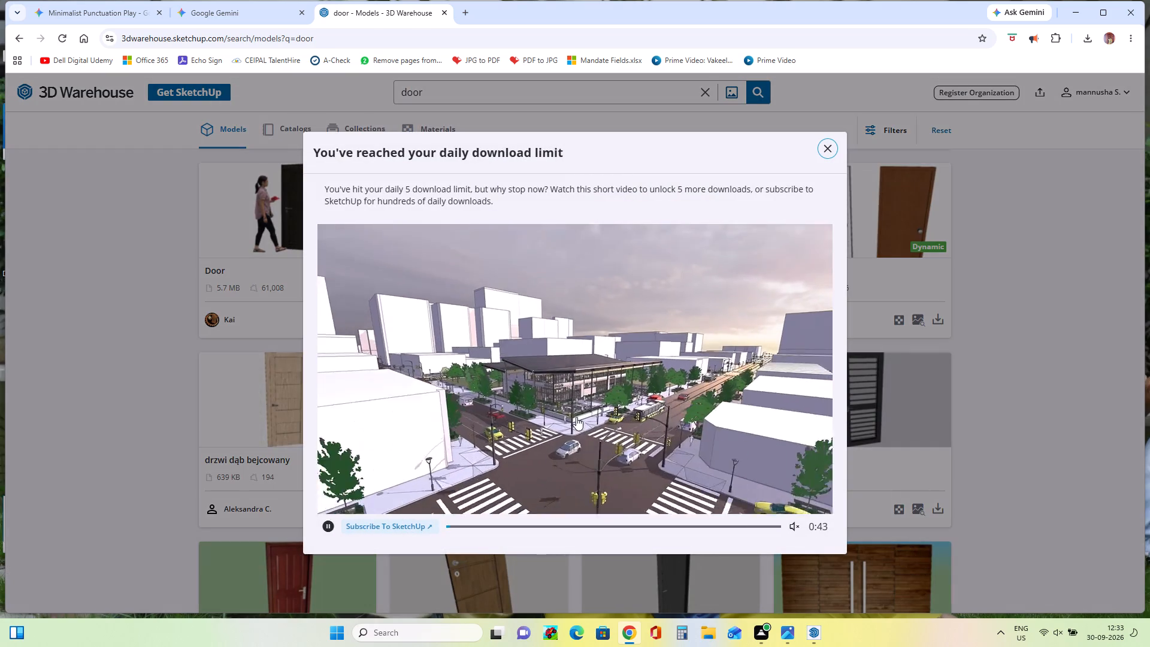
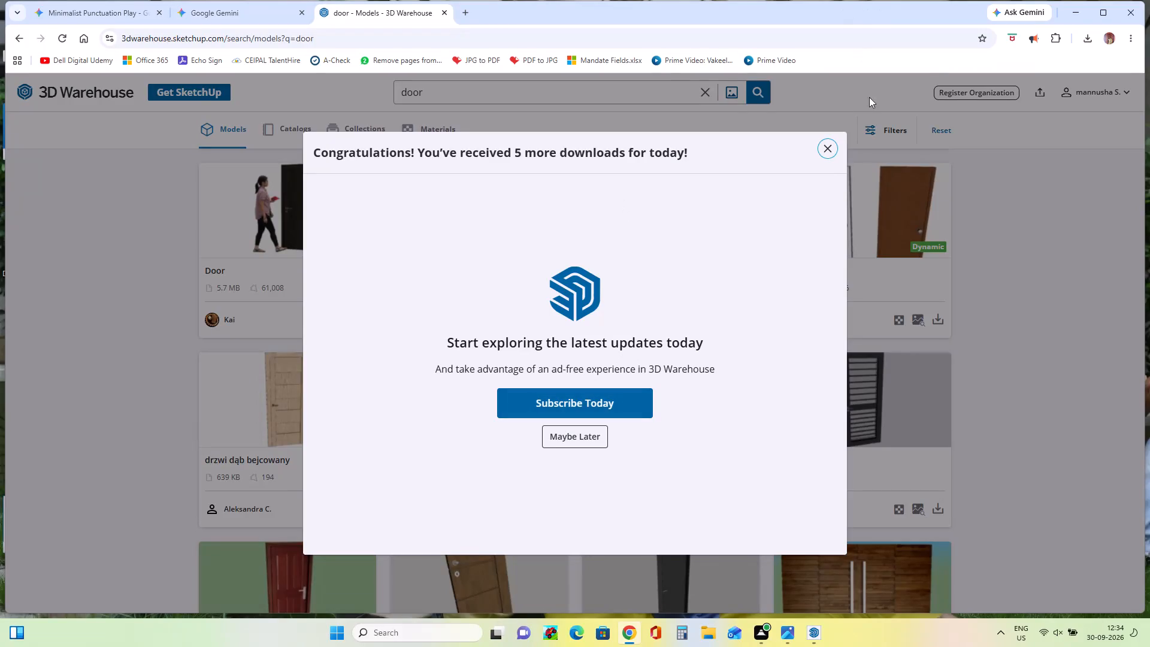
Dismiss the subscription offer and download the 3.7 MB wooden "doors" model from the 3D Warehouse results.
{"action": "double_click", "coordinate": [830, 151]}
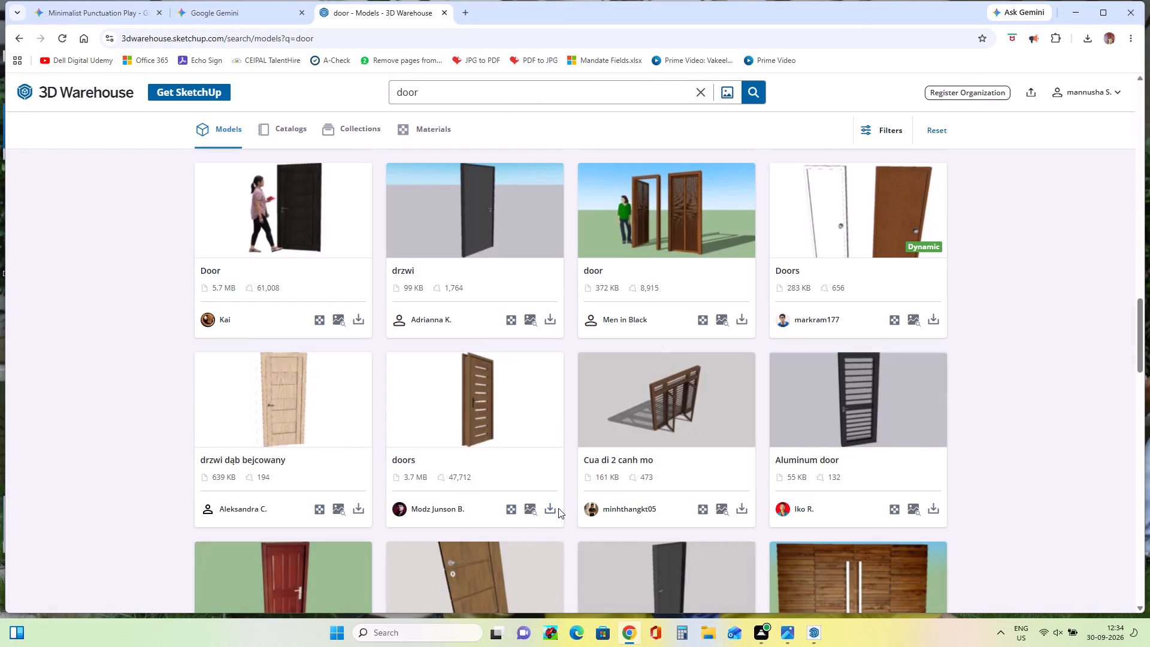
{"action": "left_click", "coordinate": [547, 511]}
{"action": "double_click", "coordinate": [588, 421]}
Switch to SketchUp, import Group6_1+(1) from Downloads and place the door at the base of the ground-floor entrance wall.
{"action": "left_click", "coordinate": [1079, 8]}
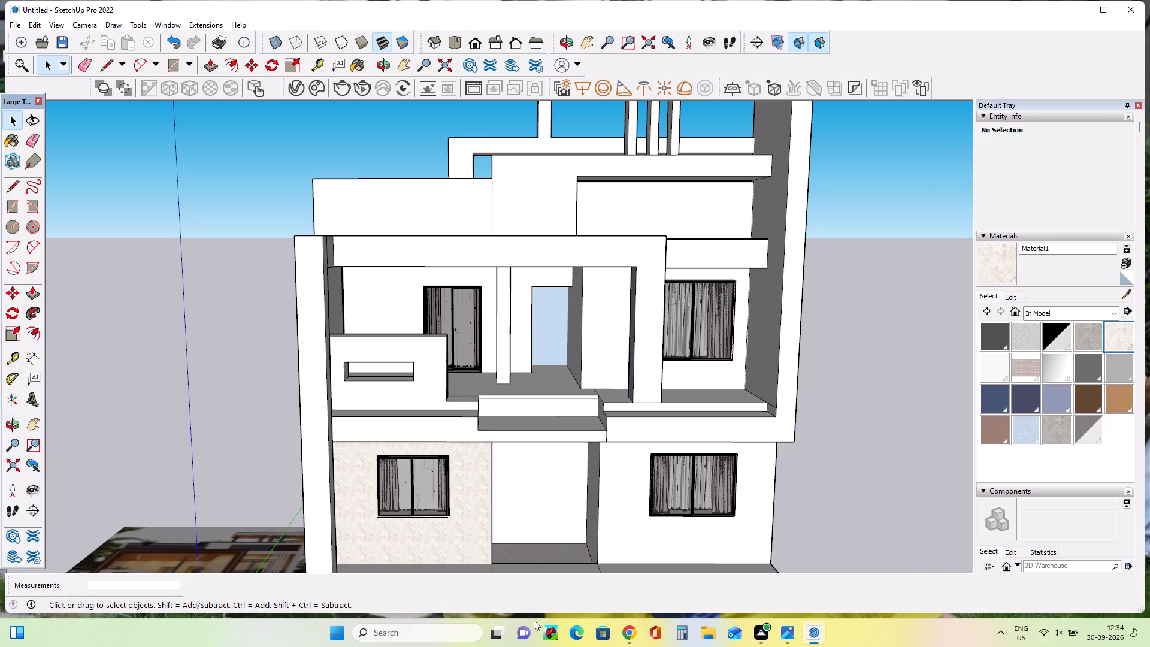
{"action": "left_click", "coordinate": [13, 22]}
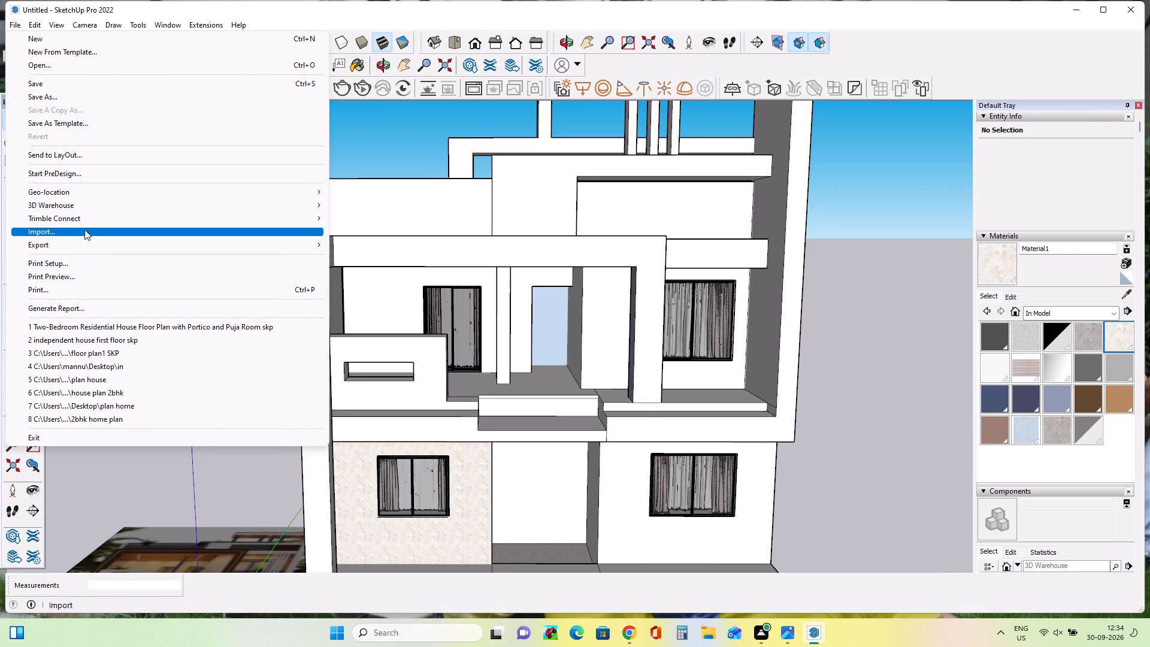
{"action": "left_click", "coordinate": [85, 226]}
{"action": "left_click", "coordinate": [589, 268]}
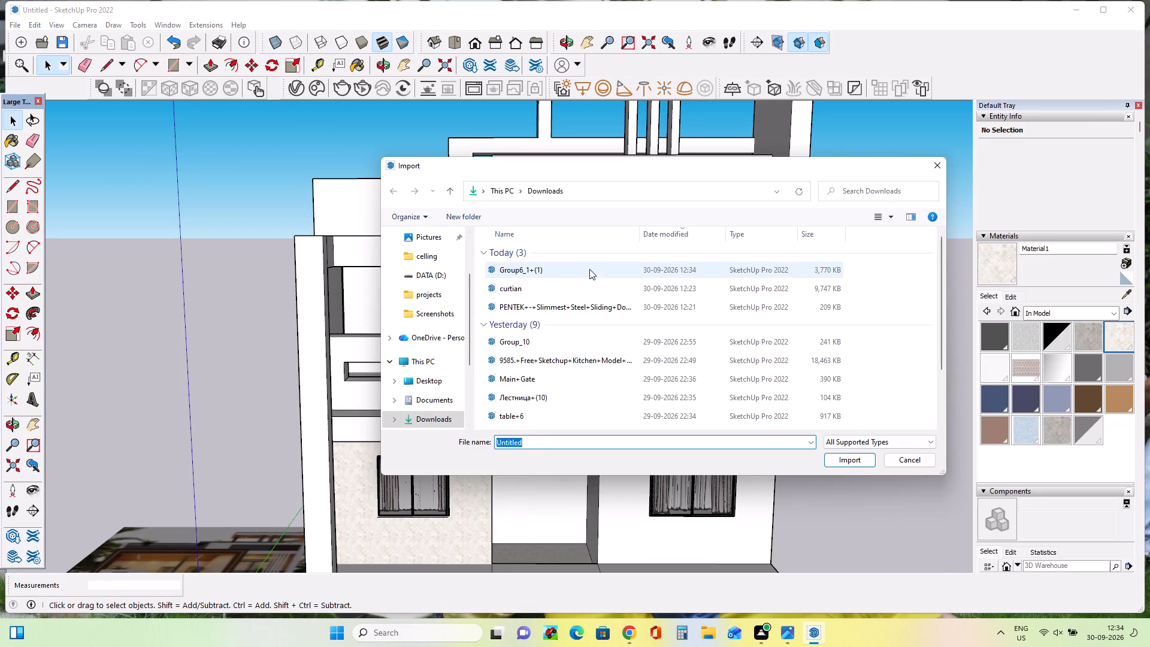
{"action": "left_click", "coordinate": [846, 459]}
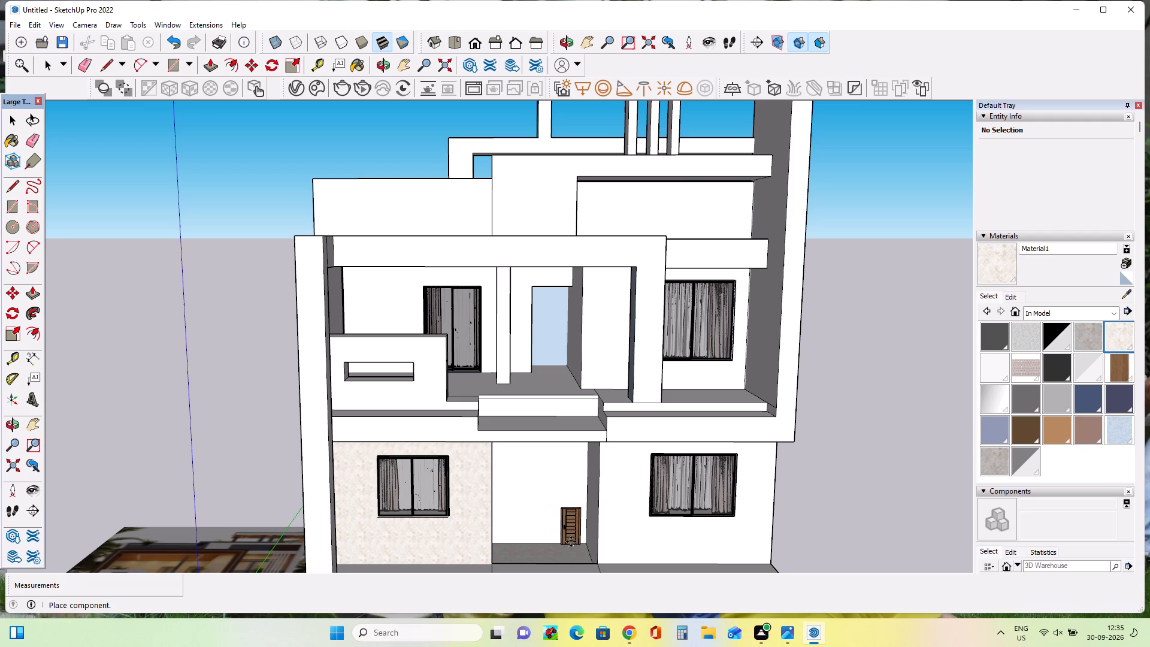
{"action": "left_click", "coordinate": [572, 542]}
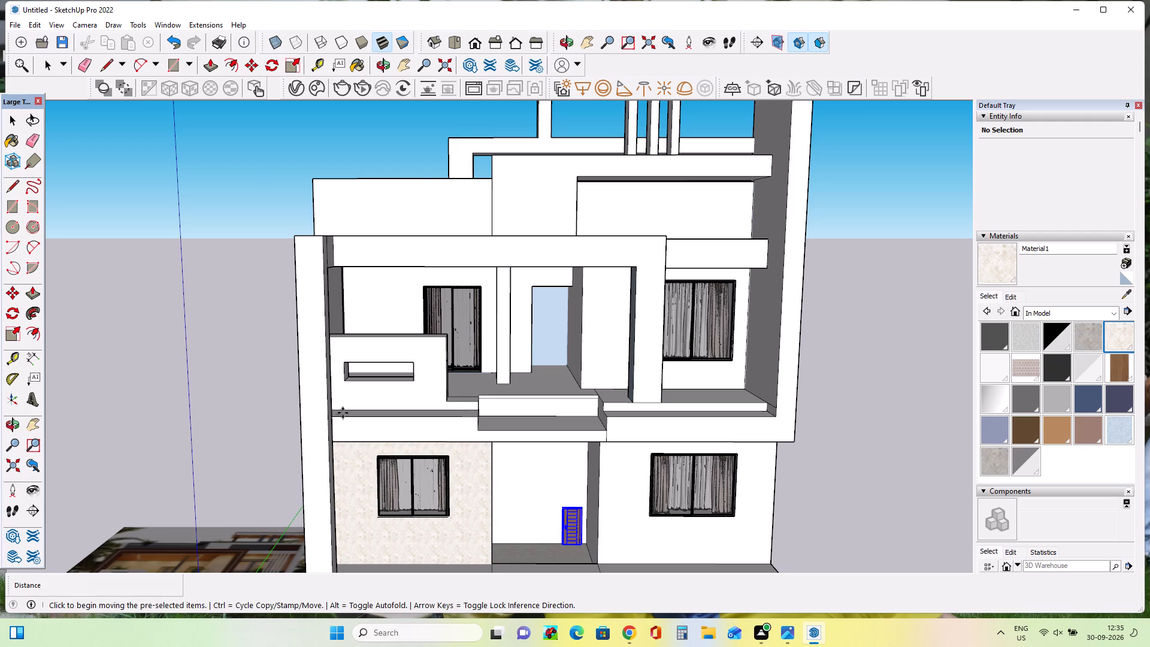
Scale the placed door to fill the entrance recess, by about 4.32 in width and 3.17 in height.
{"action": "left_click", "coordinate": [35, 421]}
{"action": "left_click_drag", "start_coordinate": [229, 426], "coordinate": [229, 415]}
{"action": "left_click_drag", "start_coordinate": [230, 380], "coordinate": [223, 300]}
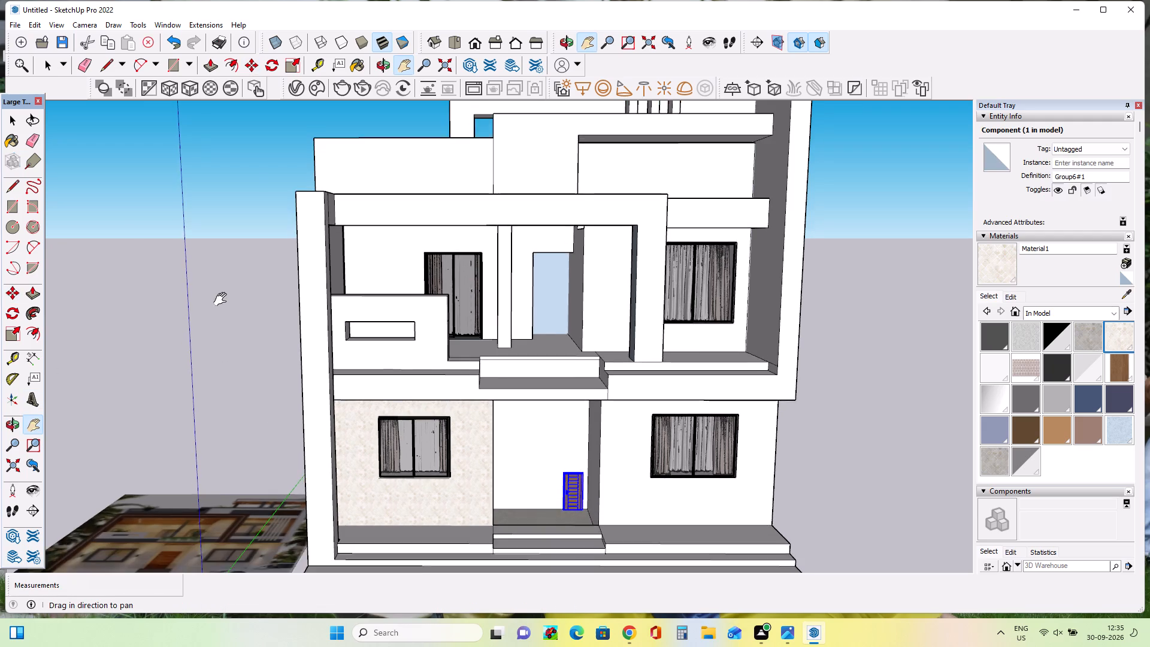
{"action": "left_click_drag", "start_coordinate": [223, 300], "coordinate": [221, 293]}
{"action": "scroll", "coordinate": [564, 491], "scroll_direction": "up", "scroll_amount": 10}
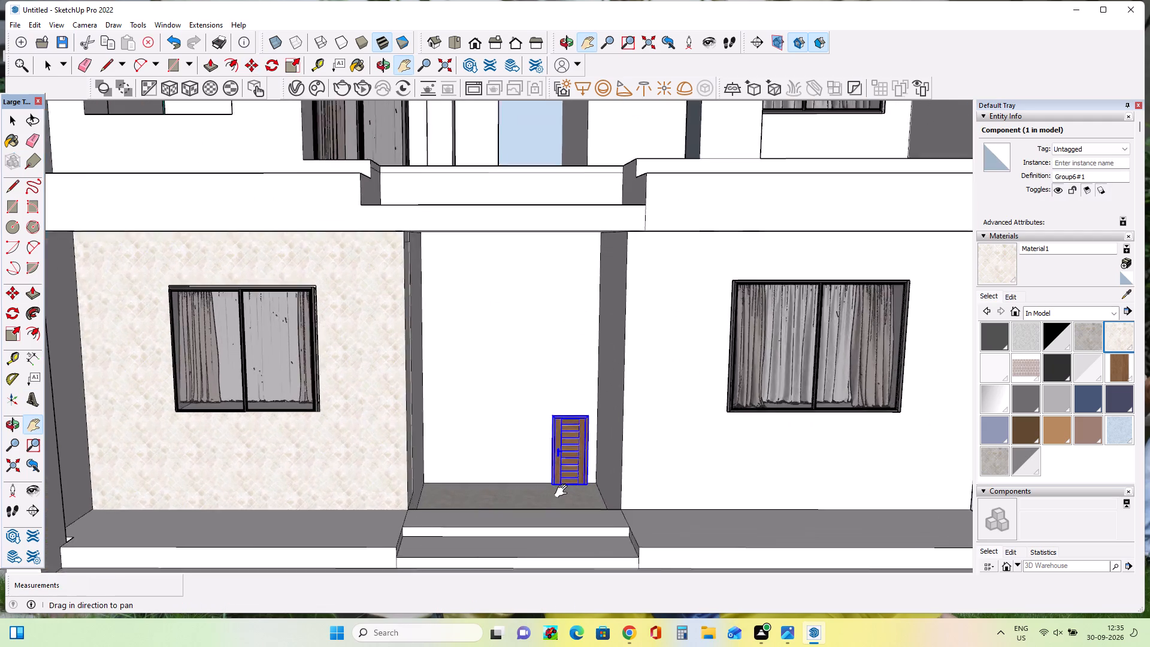
{"action": "middle_click_drag", "start_coordinate": [564, 491], "coordinate": [574, 507]}
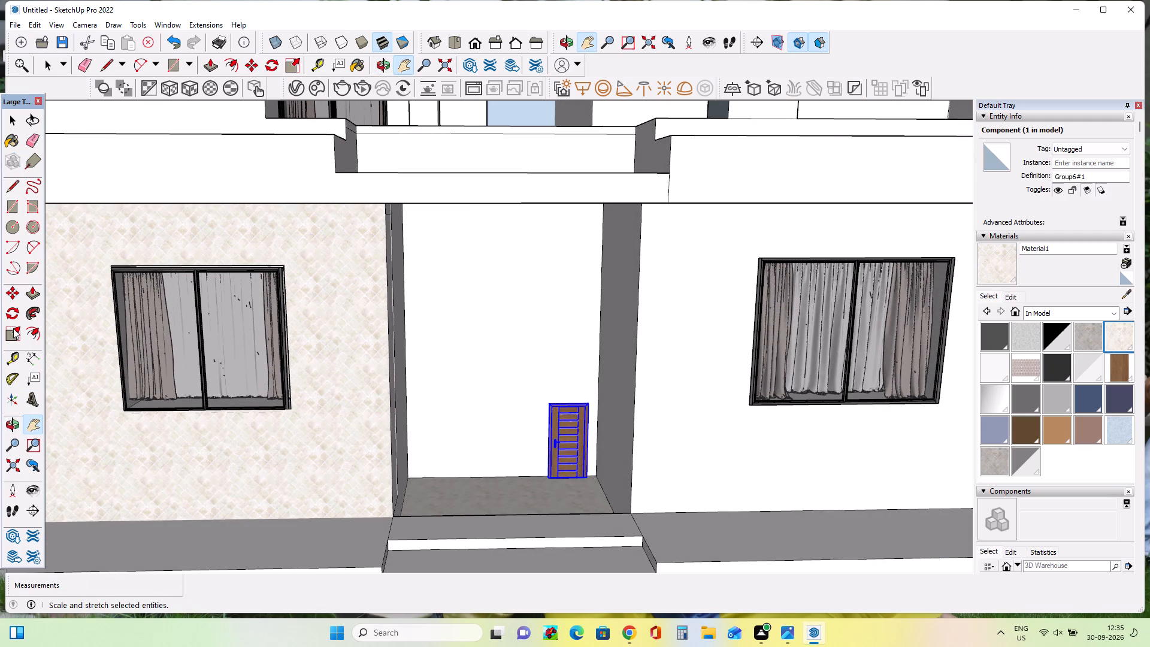
{"action": "left_click", "coordinate": [14, 333]}
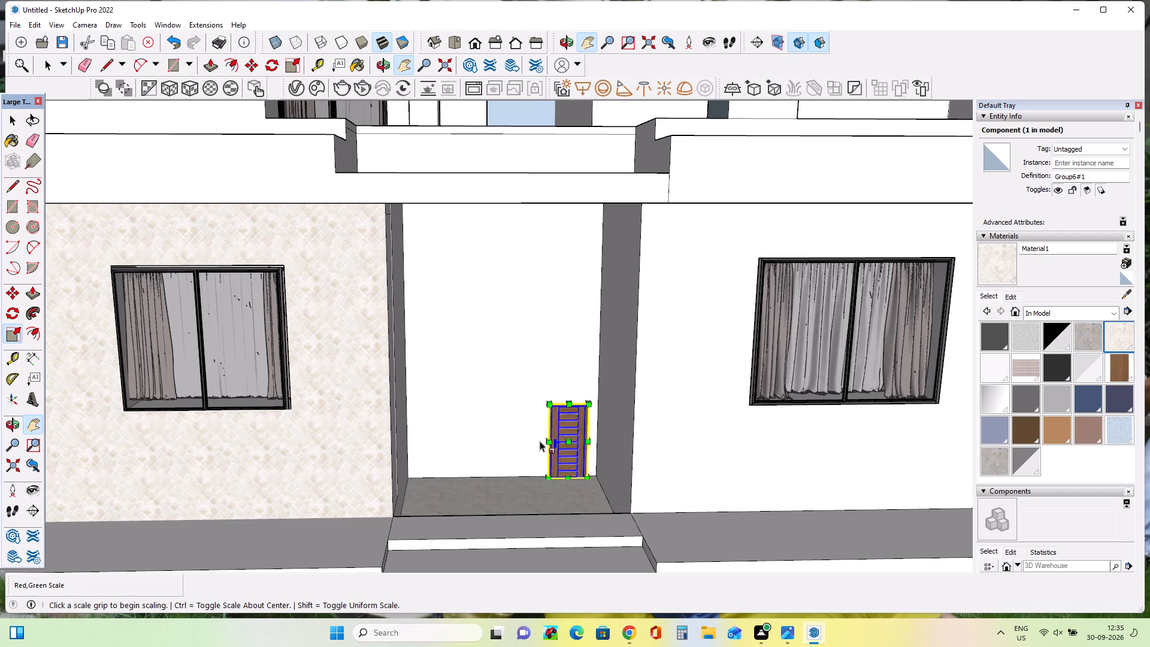
{"action": "double_click", "coordinate": [546, 440]}
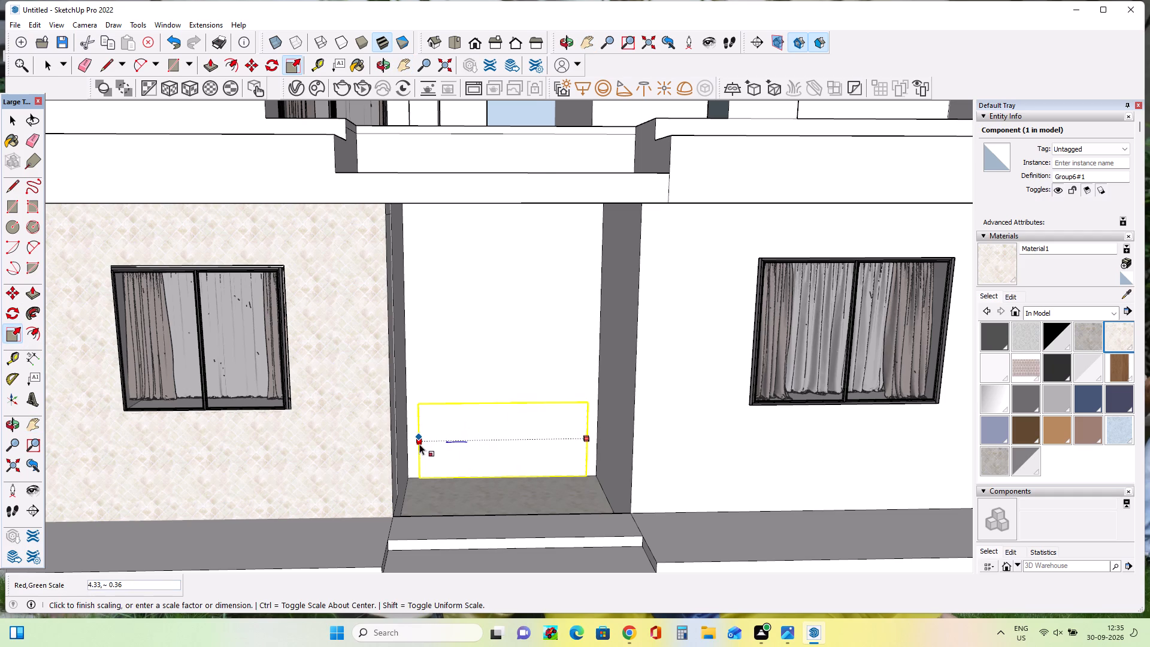
{"action": "double_click", "coordinate": [420, 451]}
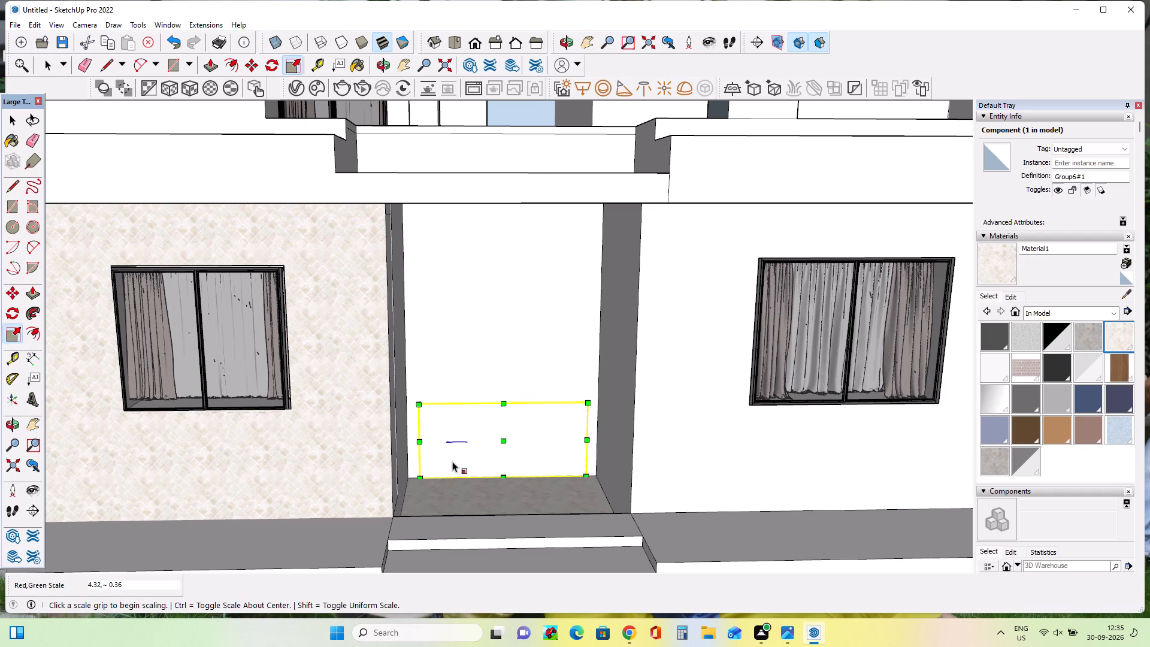
{"action": "left_click", "coordinate": [506, 400]}
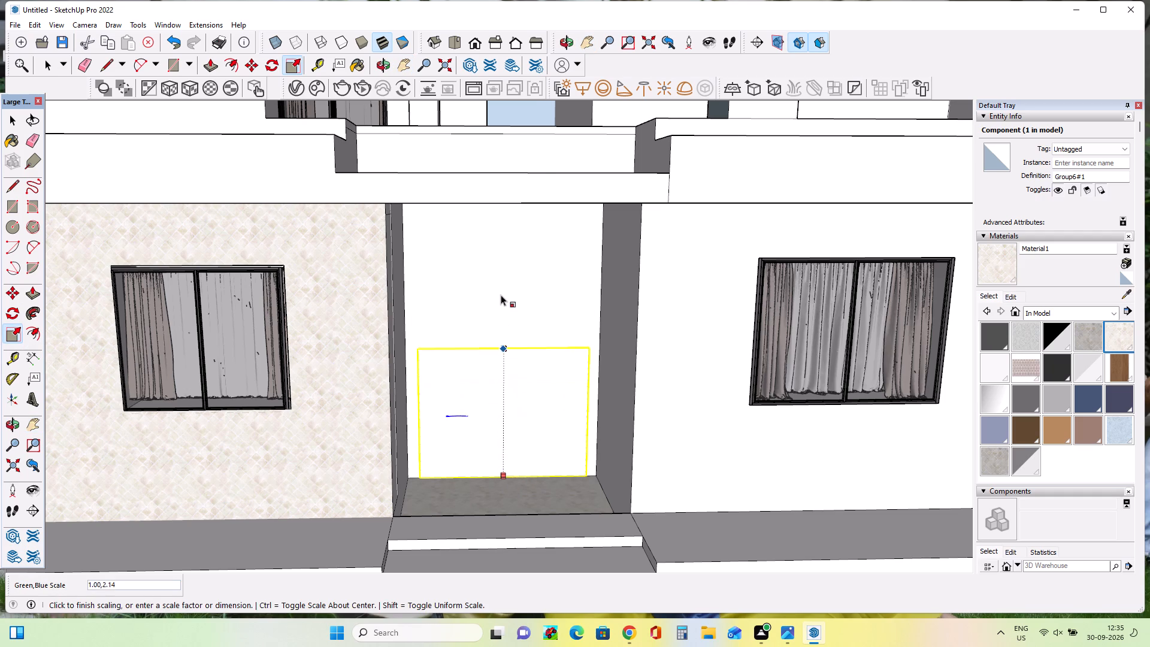
{"action": "left_click", "coordinate": [502, 234]}
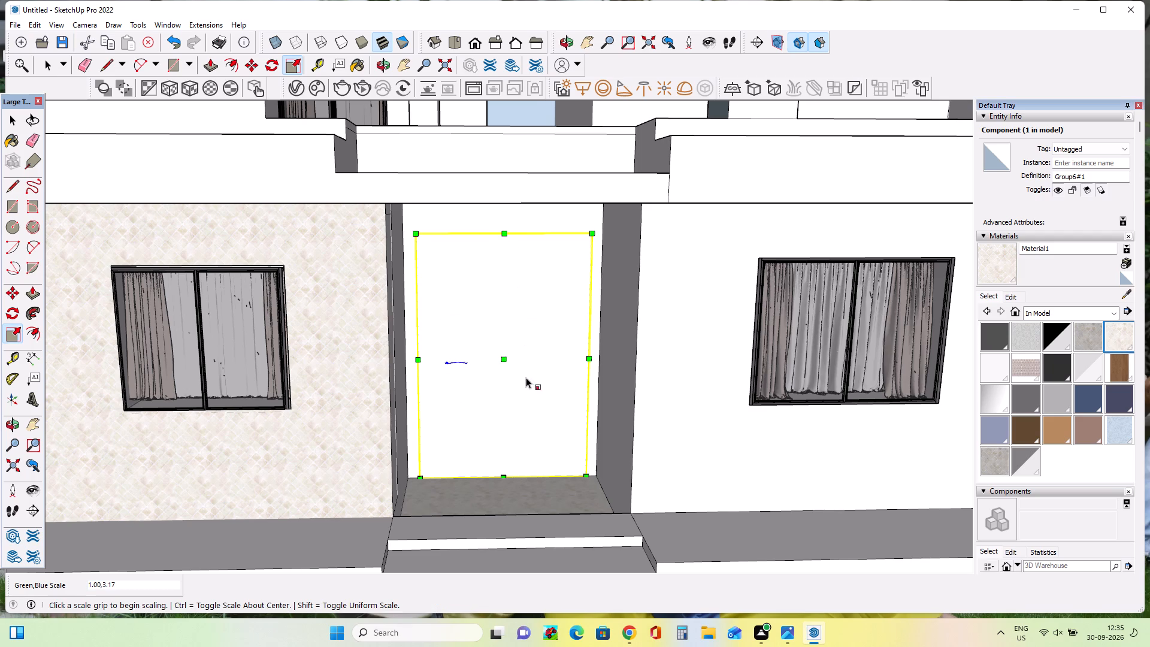
Move the entrance door by its bottom corner about 3 1/16" out from the wall face, then deselect it.
{"action": "left_click", "coordinate": [14, 294]}
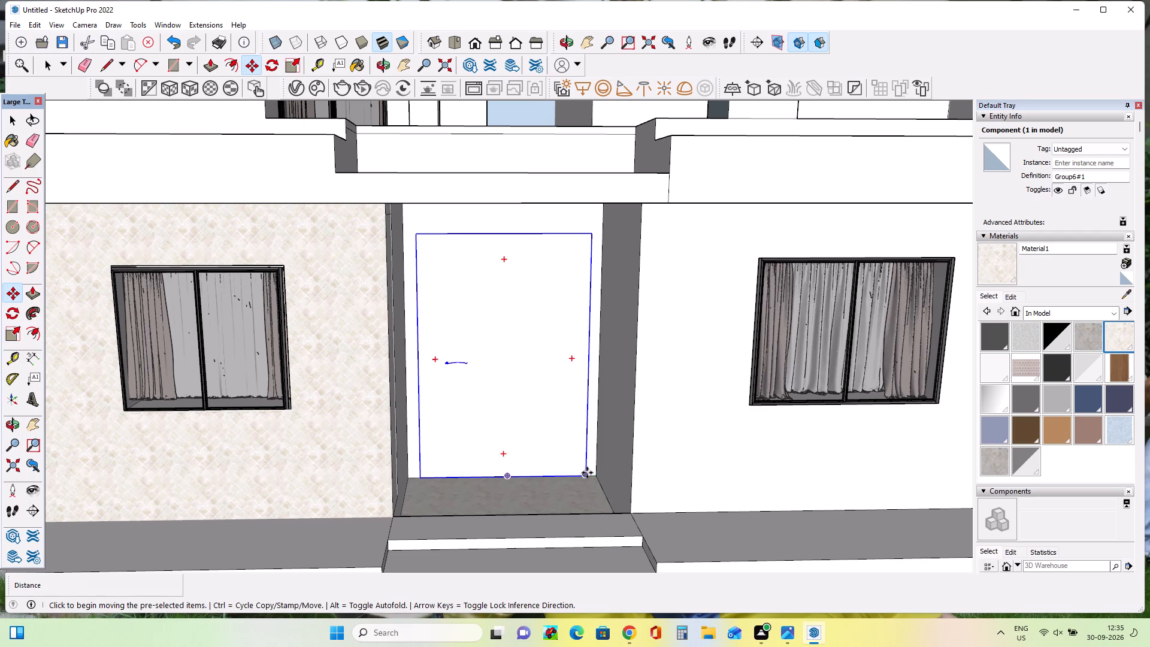
{"action": "left_click", "coordinate": [587, 473]}
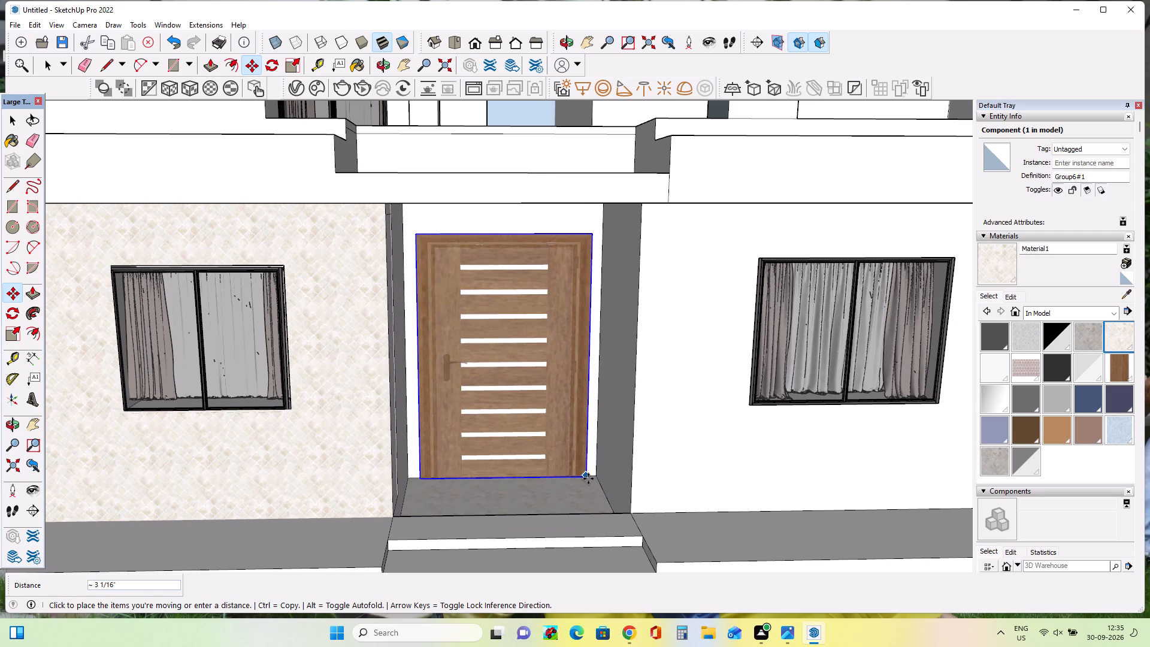
{"action": "double_click", "coordinate": [588, 479]}
{"action": "scroll", "coordinate": [519, 480], "scroll_direction": "down", "scroll_amount": 7}
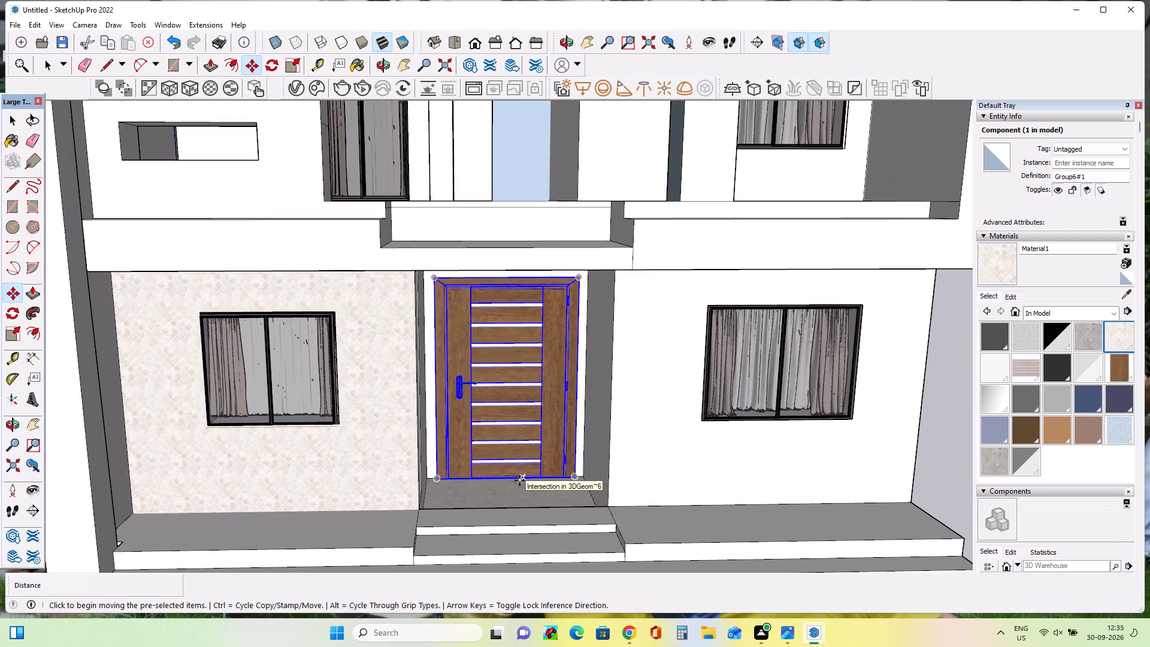
{"action": "left_click", "coordinate": [11, 121]}
{"action": "left_click", "coordinate": [59, 190]}
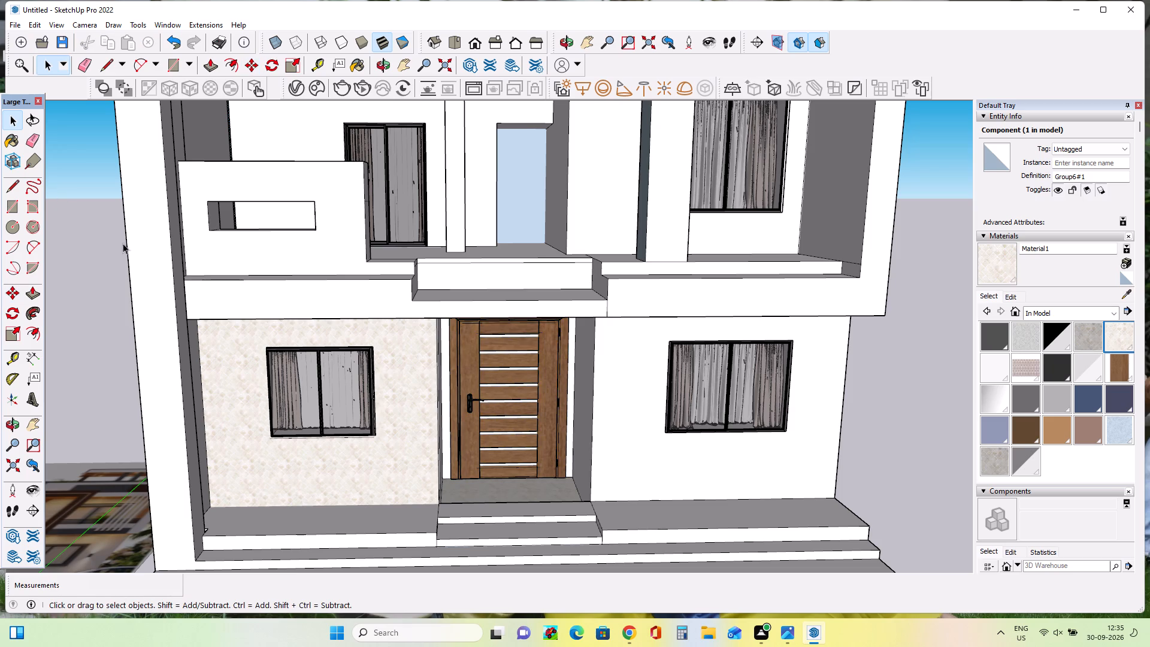
Copy the entrance door to the open area beside the house, about 105' 4 1/2" away.
{"action": "middle_click_drag", "start_coordinate": [314, 448], "coordinate": [350, 474]}
{"action": "middle_click_drag", "start_coordinate": [486, 471], "coordinate": [468, 413]}
{"action": "scroll", "coordinate": [474, 424], "scroll_direction": "down", "scroll_amount": 7}
{"action": "middle_click_drag", "start_coordinate": [503, 426], "coordinate": [470, 448]}
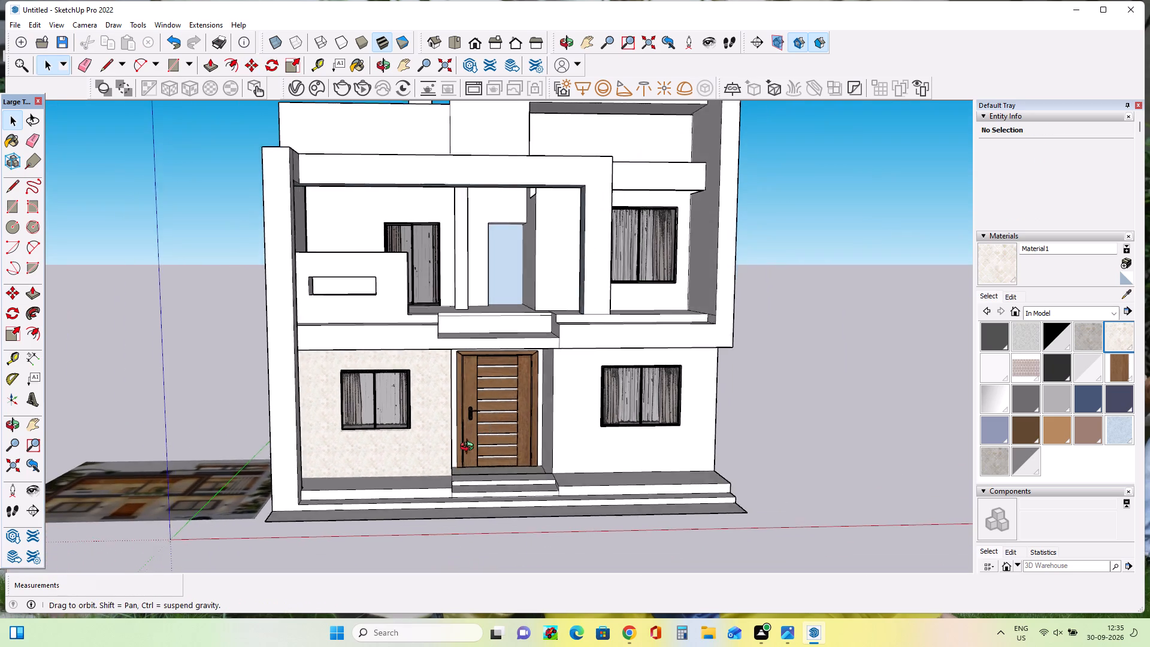
{"action": "middle_click_drag", "start_coordinate": [470, 448], "coordinate": [463, 456]}
{"action": "left_click", "coordinate": [486, 442]}
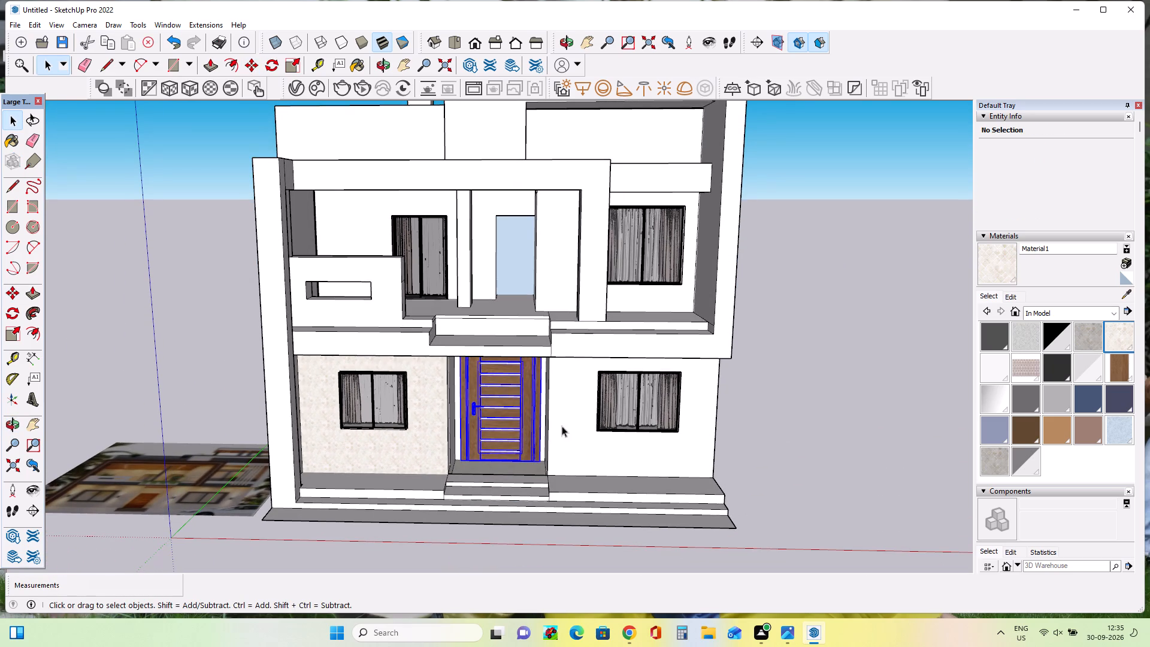
{"action": "left_click", "coordinate": [17, 289]}
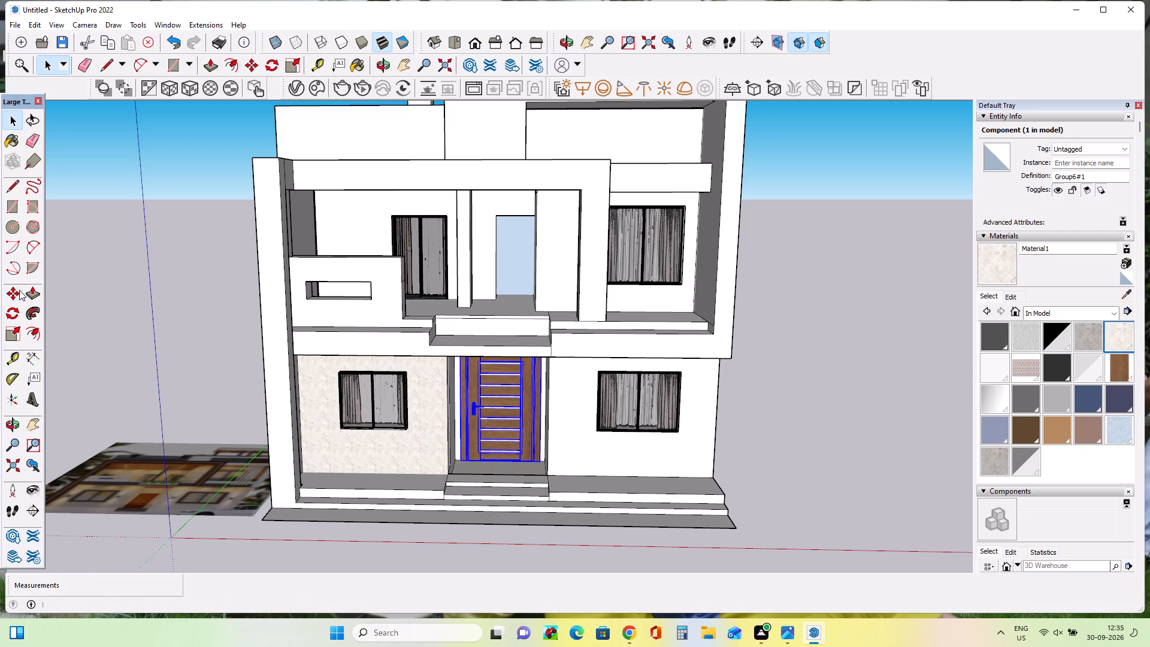
{"action": "left_click", "coordinate": [459, 462]}
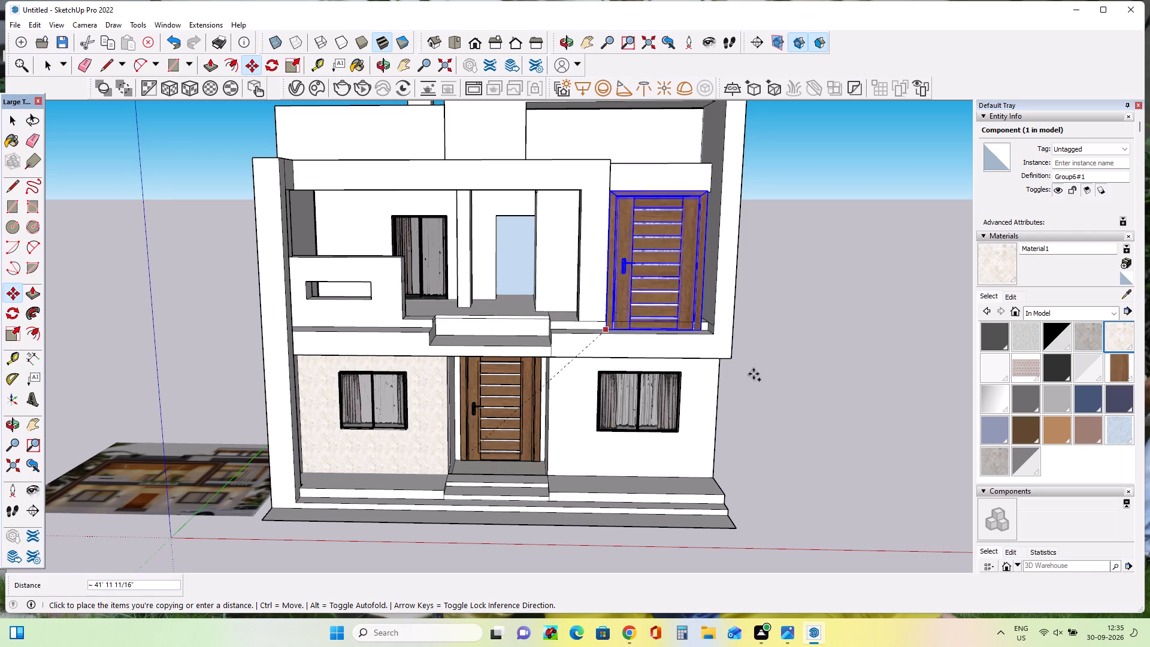
{"action": "double_click", "coordinate": [810, 391]}
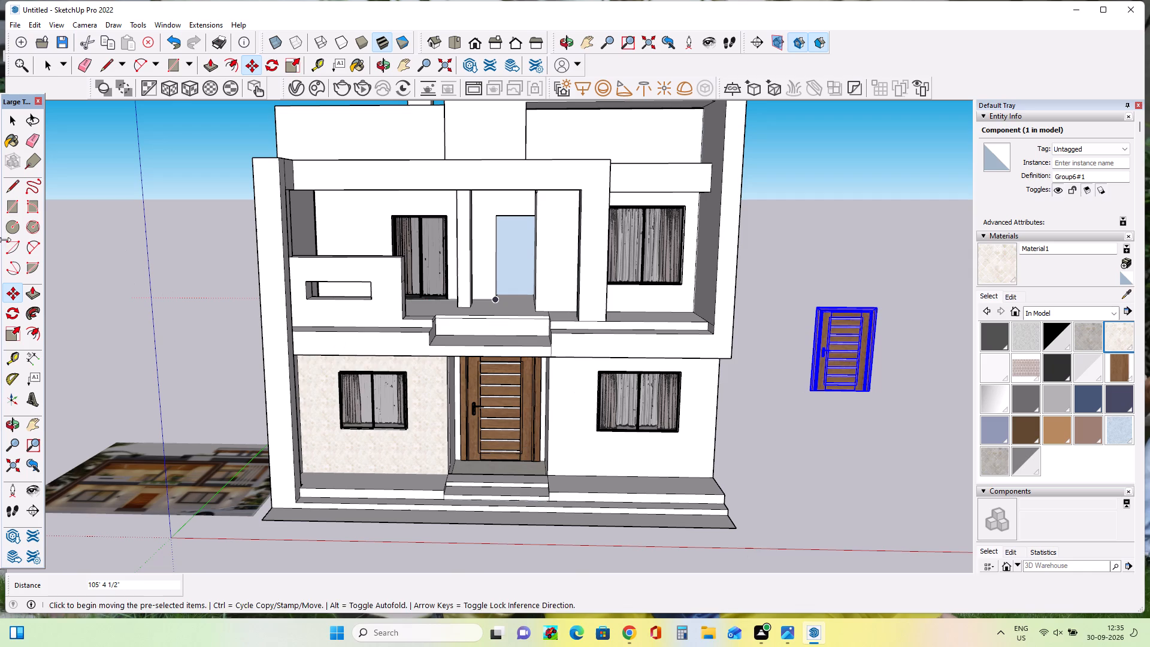
Shrink the copied door with scale factors of about 0.78 and 0.66 in width, 0.33 in depth and 0.81 in height.
{"action": "left_click", "coordinate": [11, 328]}
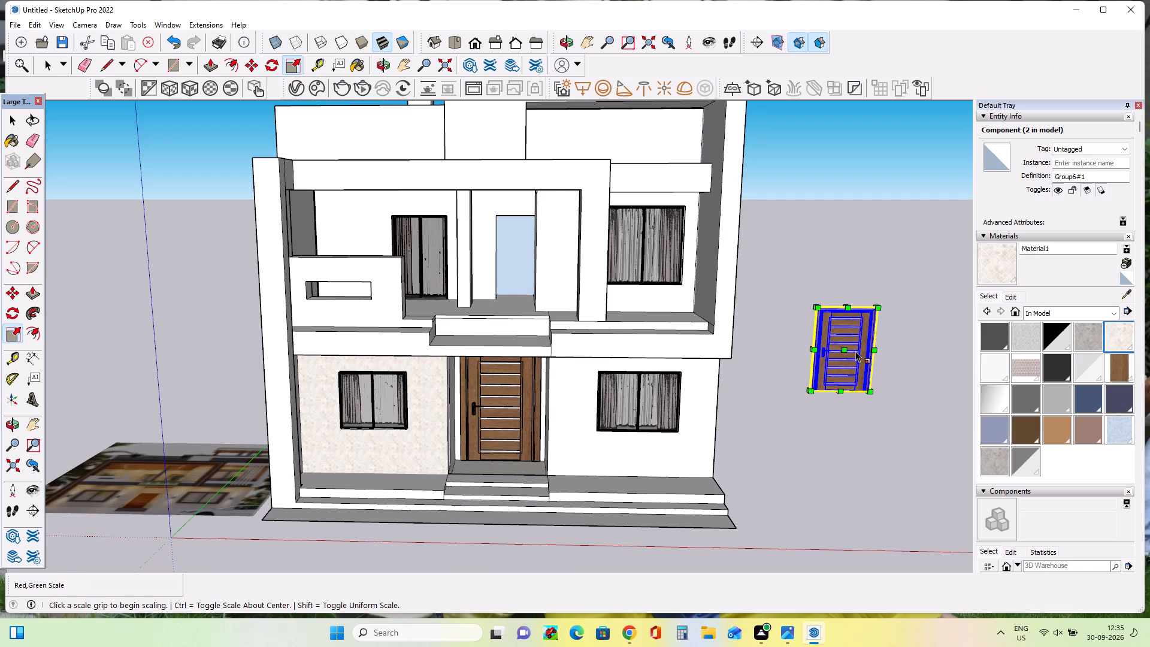
{"action": "double_click", "coordinate": [870, 347]}
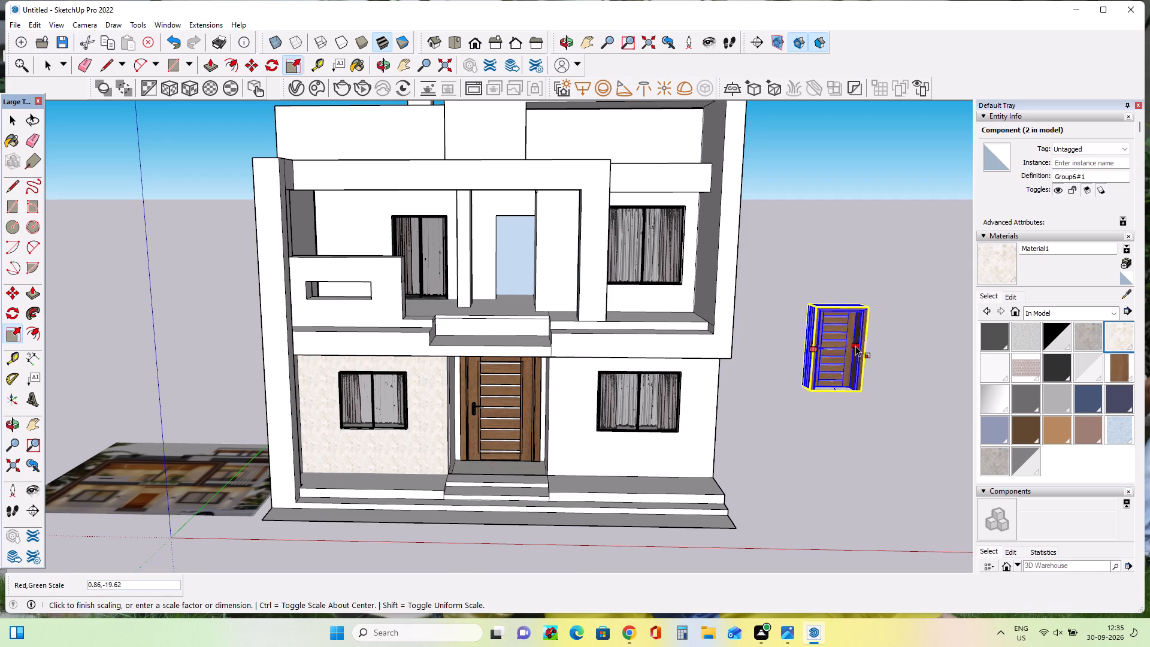
{"action": "key", "text": "Escape"}
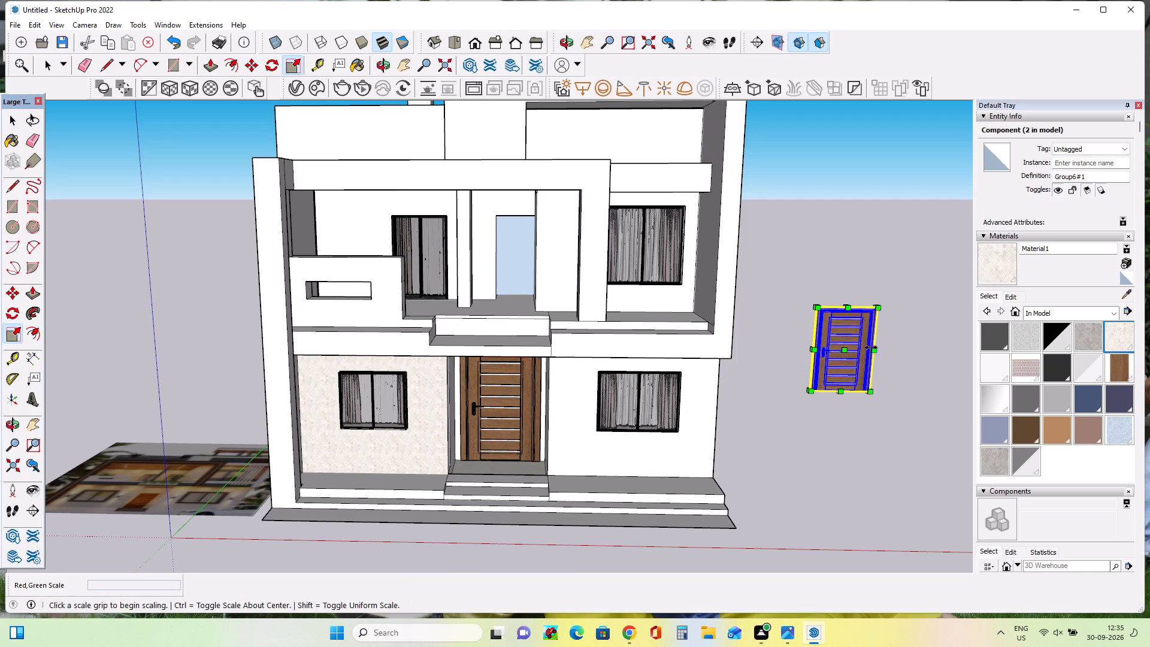
{"action": "left_click", "coordinate": [876, 347]}
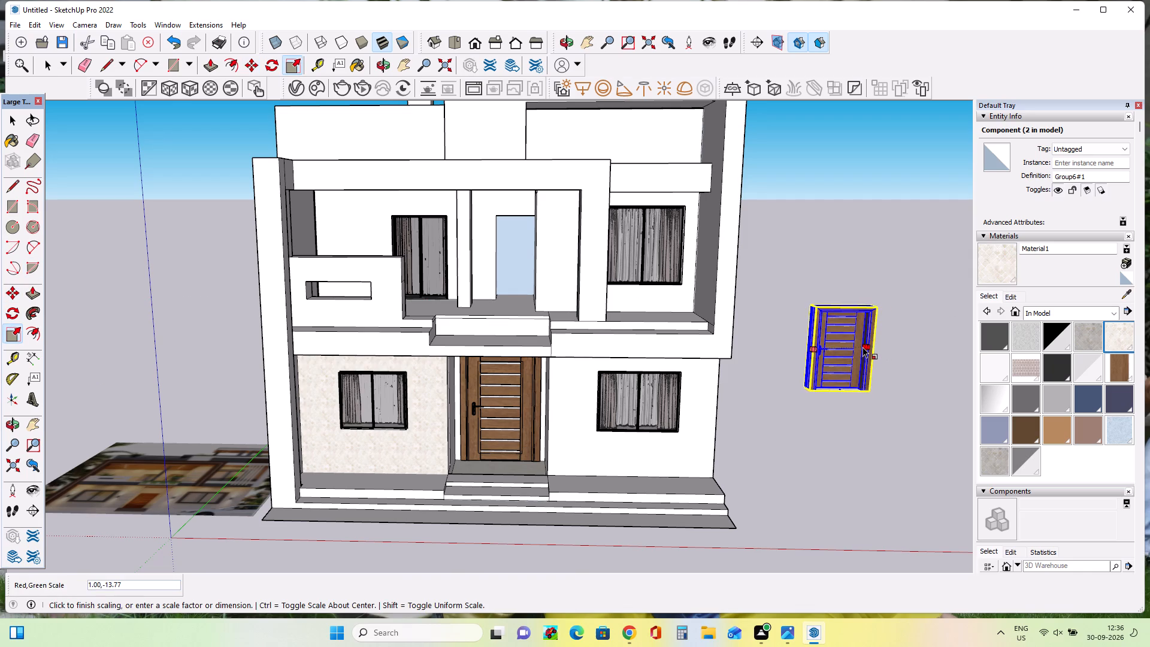
{"action": "left_click", "coordinate": [852, 346]}
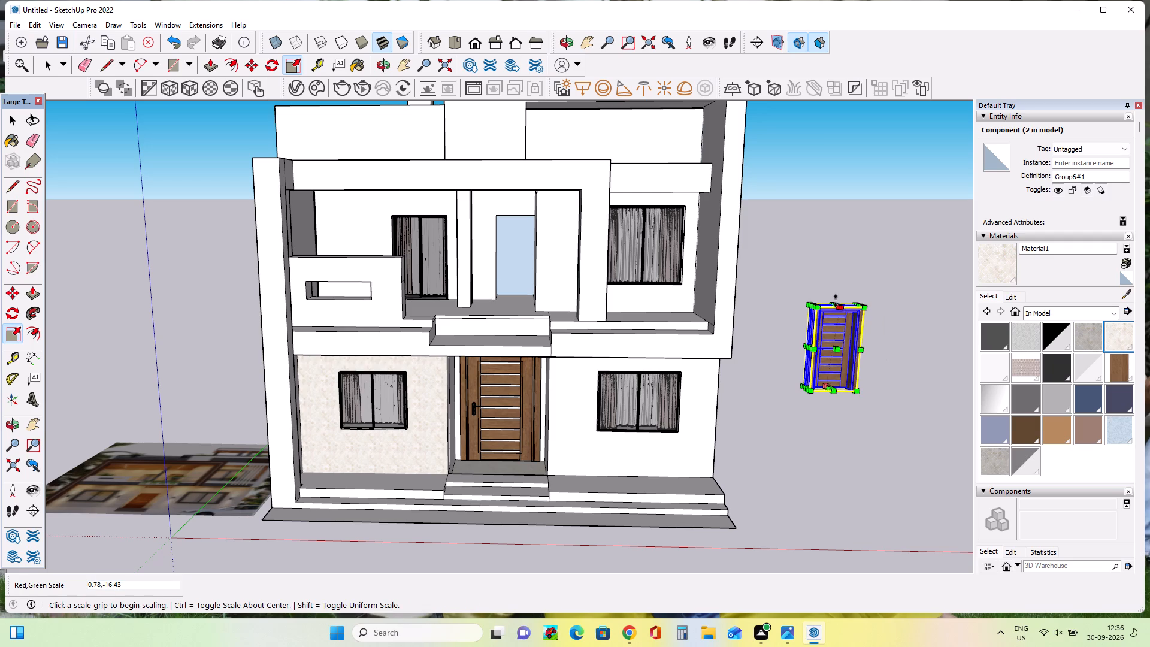
{"action": "left_click", "coordinate": [841, 352]}
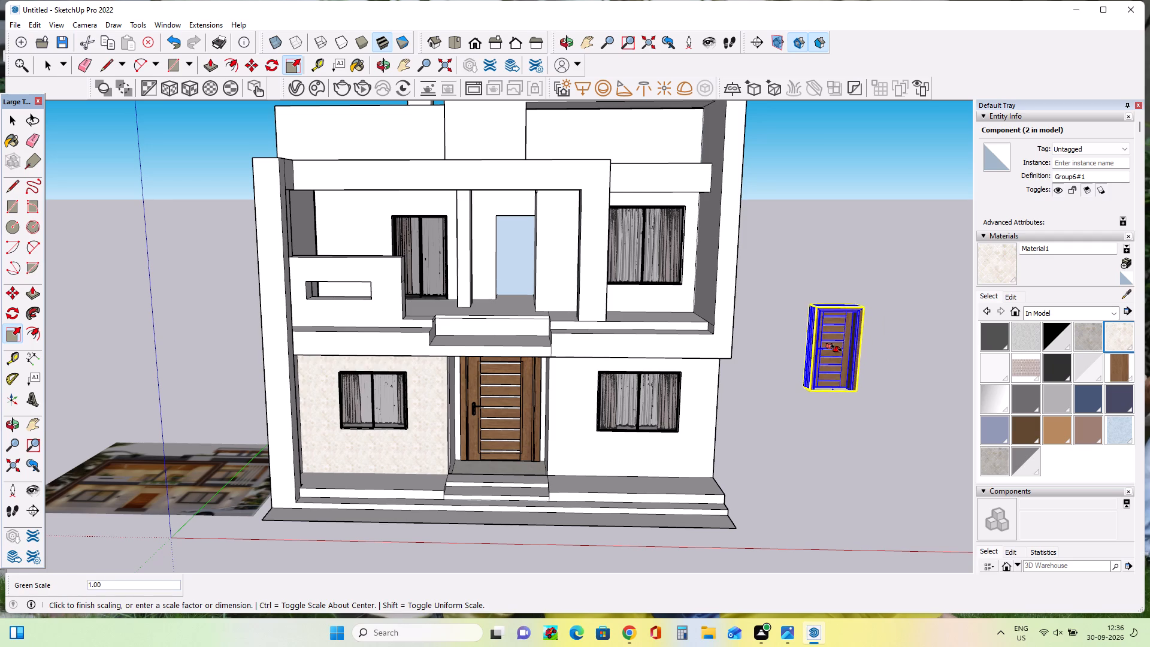
{"action": "left_click", "coordinate": [834, 344]}
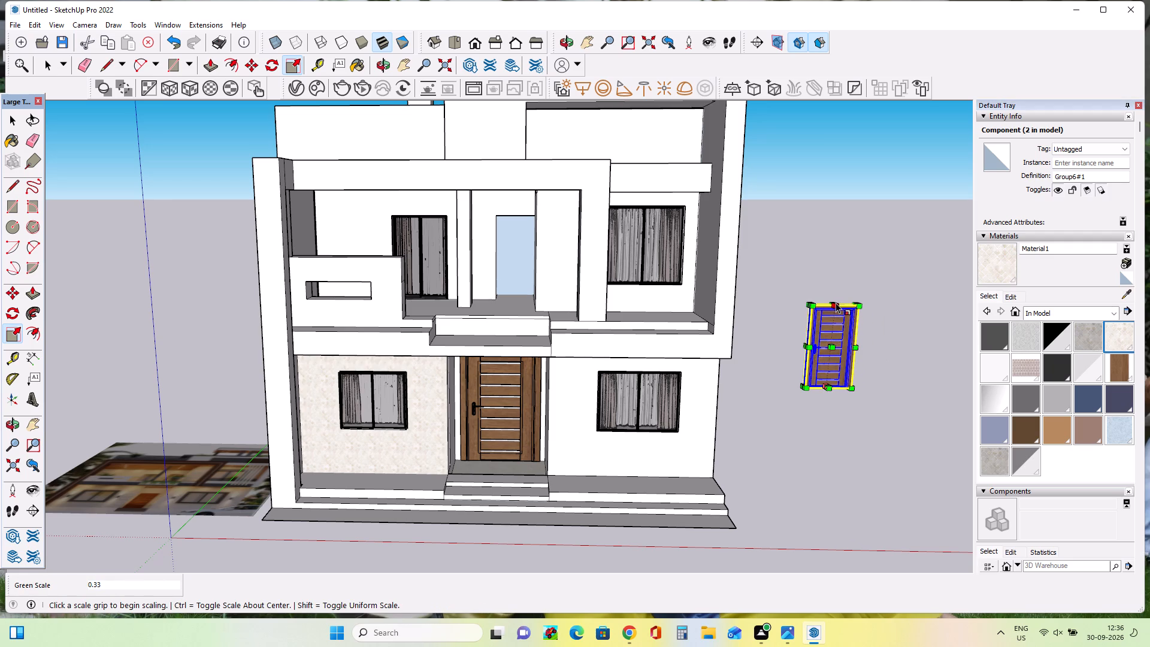
{"action": "left_click", "coordinate": [836, 303]}
{"action": "double_click", "coordinate": [834, 322]}
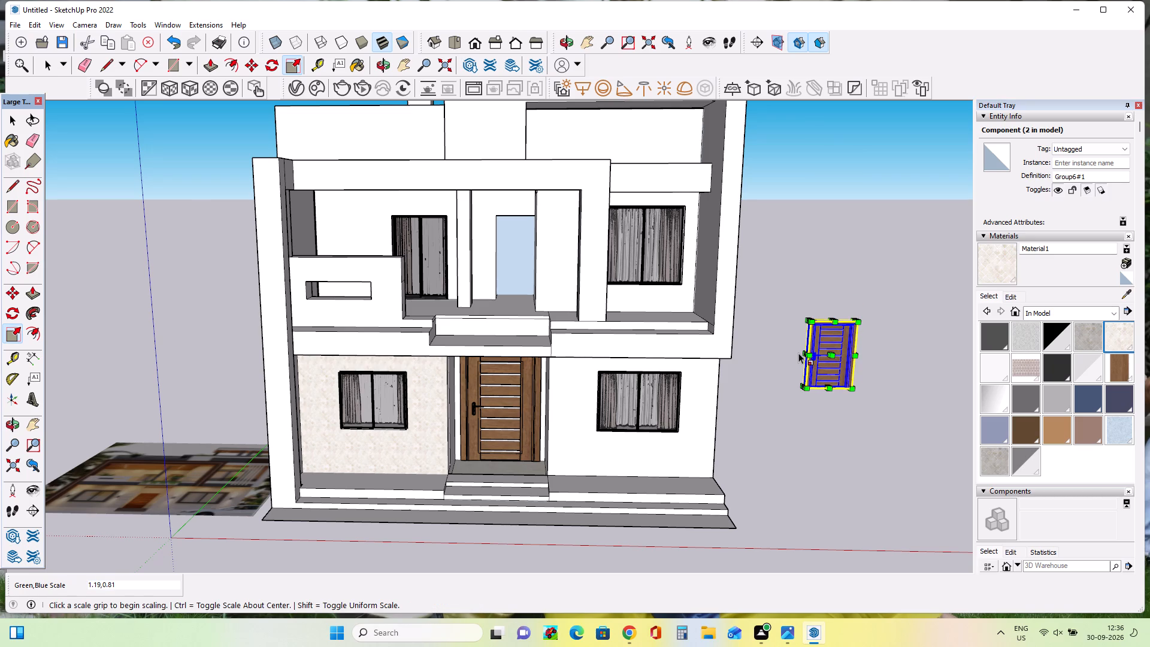
{"action": "left_click", "coordinate": [802, 353]}
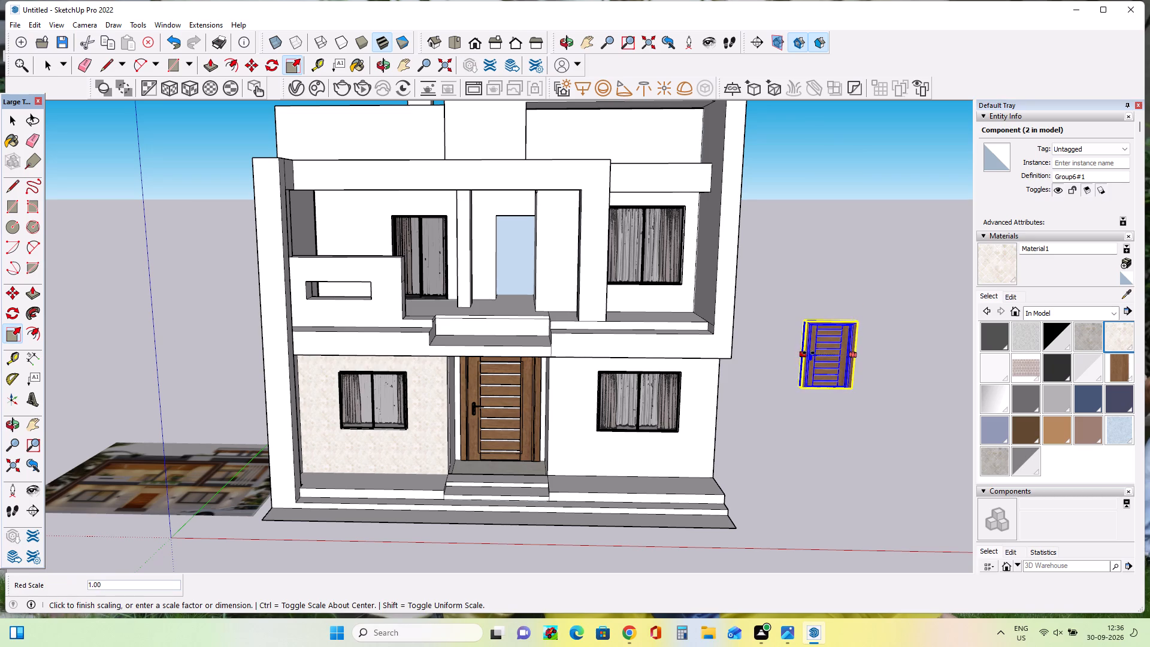
{"action": "left_click", "coordinate": [823, 358]}
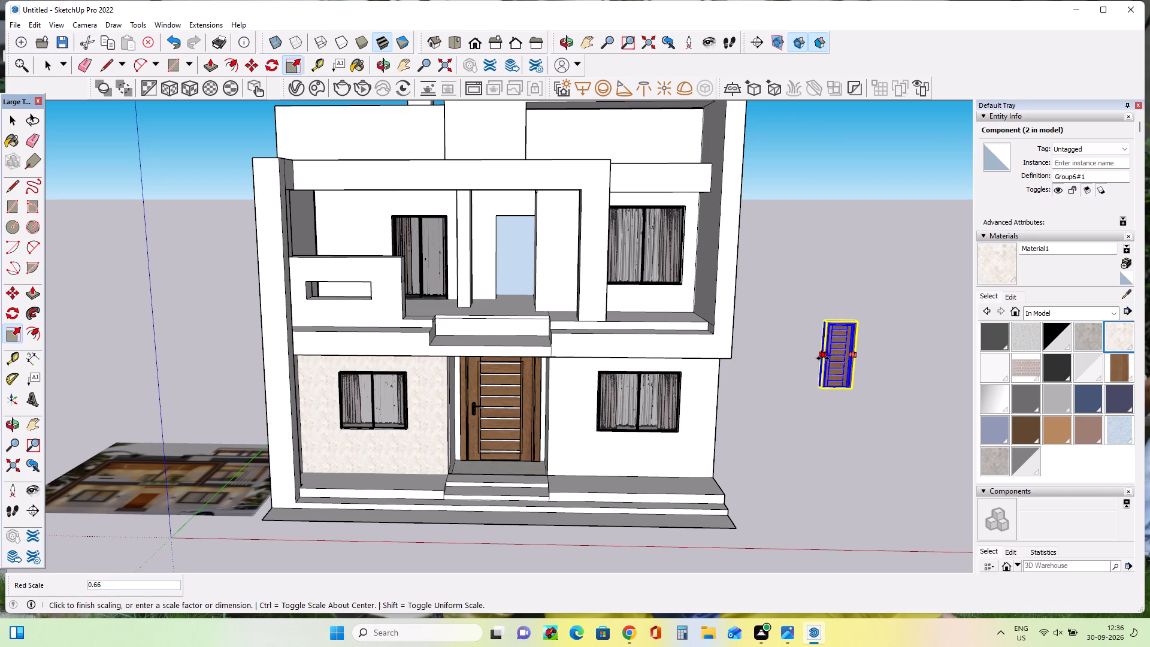
Move the shrunken door copy by its bottom corner about 104' 6 7/16" into the upper-floor balcony door opening.
{"action": "left_click", "coordinate": [13, 298]}
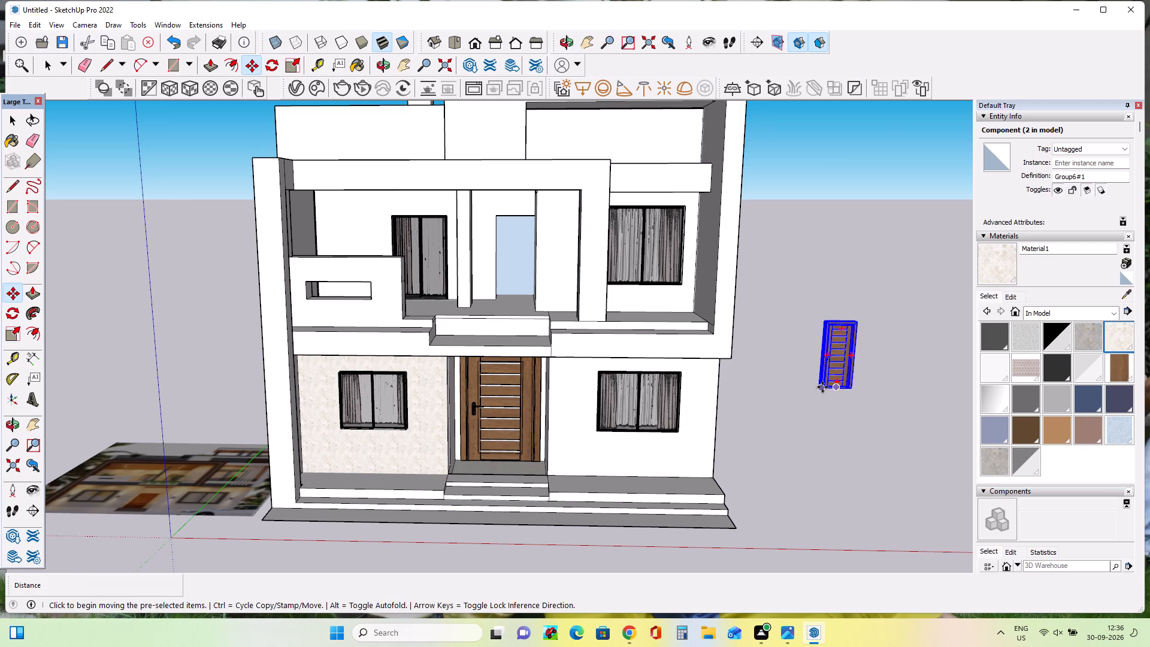
{"action": "left_click", "coordinate": [822, 387]}
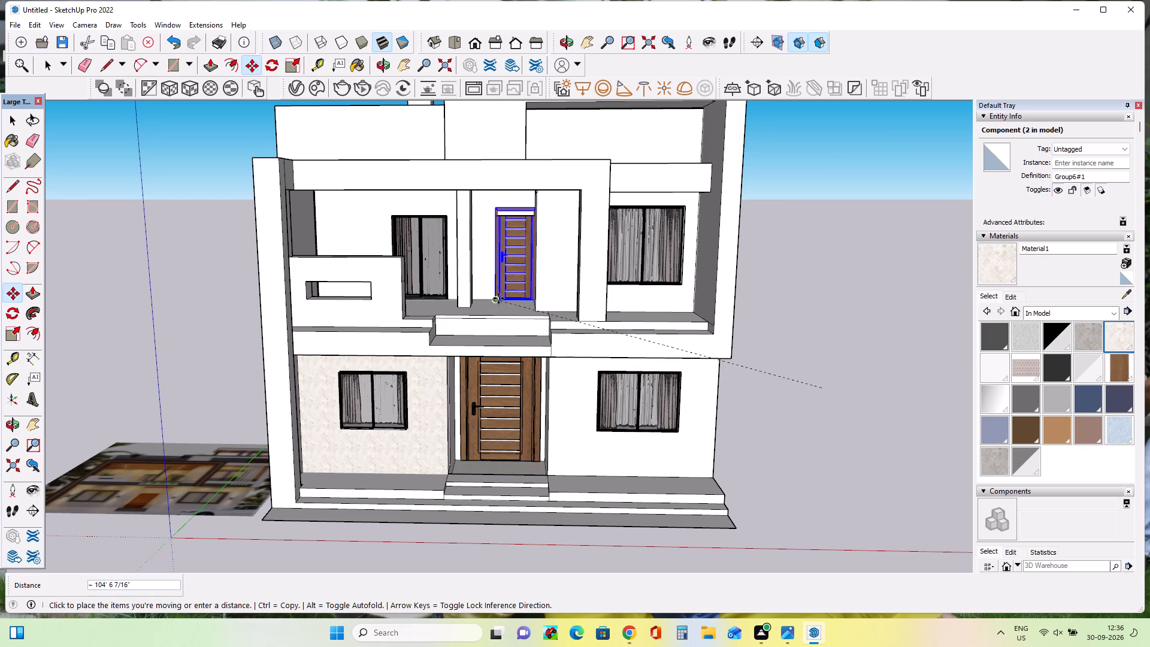
{"action": "left_click", "coordinate": [498, 298]}
Scale the balcony door down in height so its top edge meets the top of the opening, and deselect it.
{"action": "scroll", "coordinate": [502, 241], "scroll_direction": "up", "scroll_amount": 10}
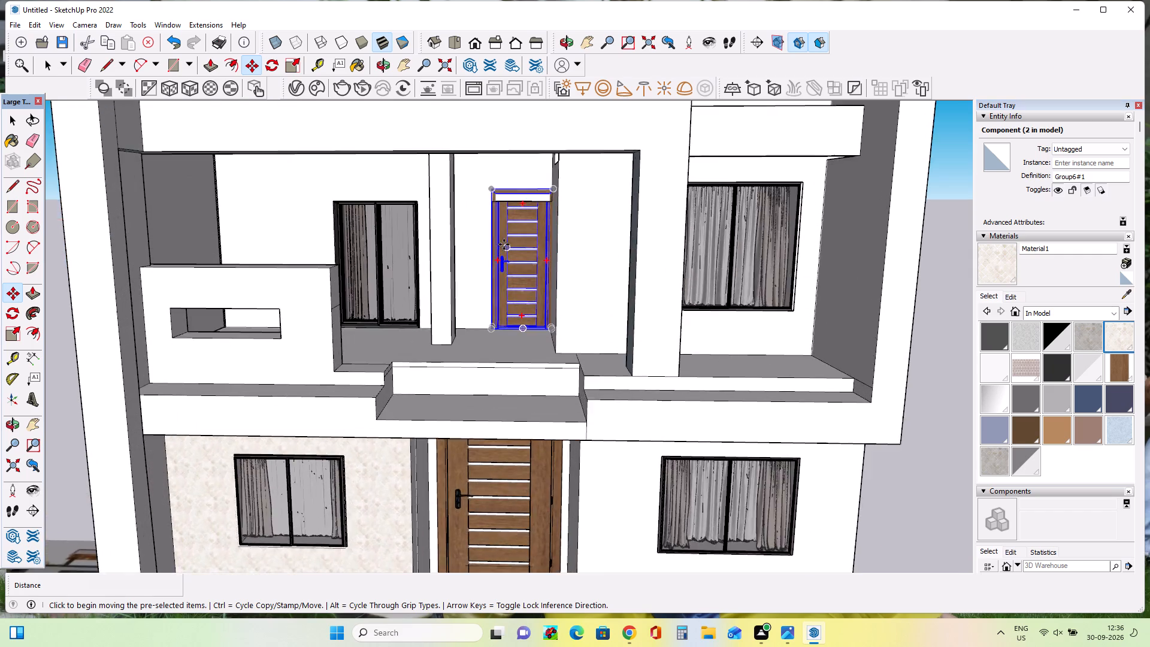
{"action": "scroll", "coordinate": [504, 244], "scroll_direction": "up", "scroll_amount": 3}
{"action": "middle_click_drag", "start_coordinate": [508, 248], "coordinate": [528, 255]}
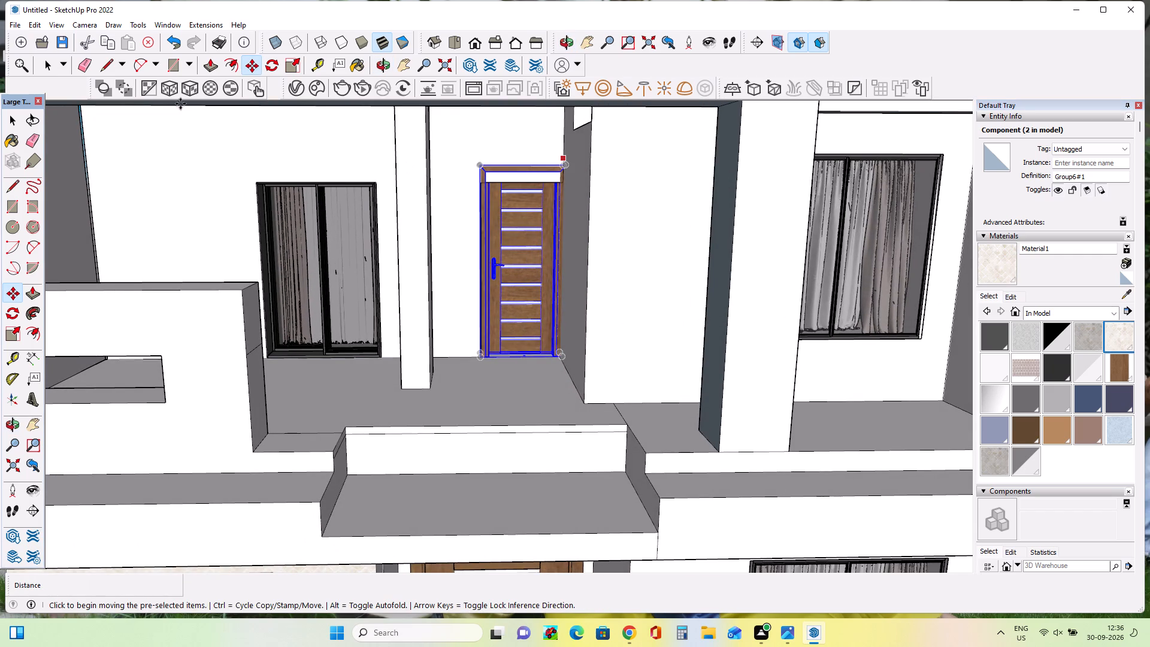
{"action": "double_click", "coordinate": [13, 331]}
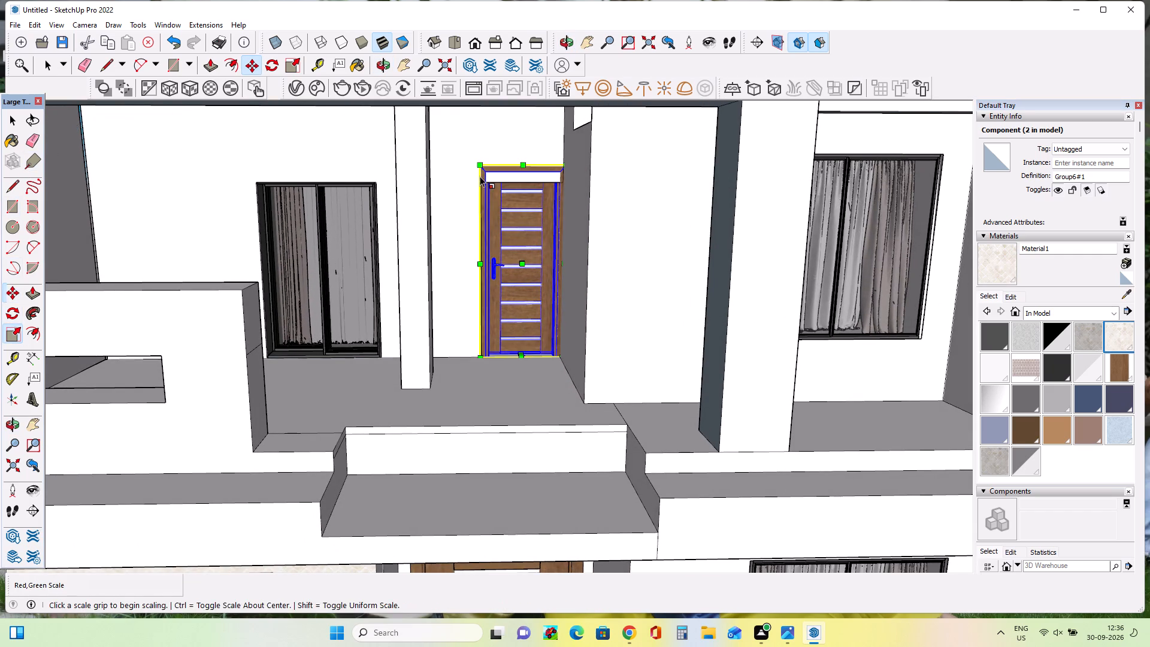
{"action": "triple_click", "coordinate": [522, 162]}
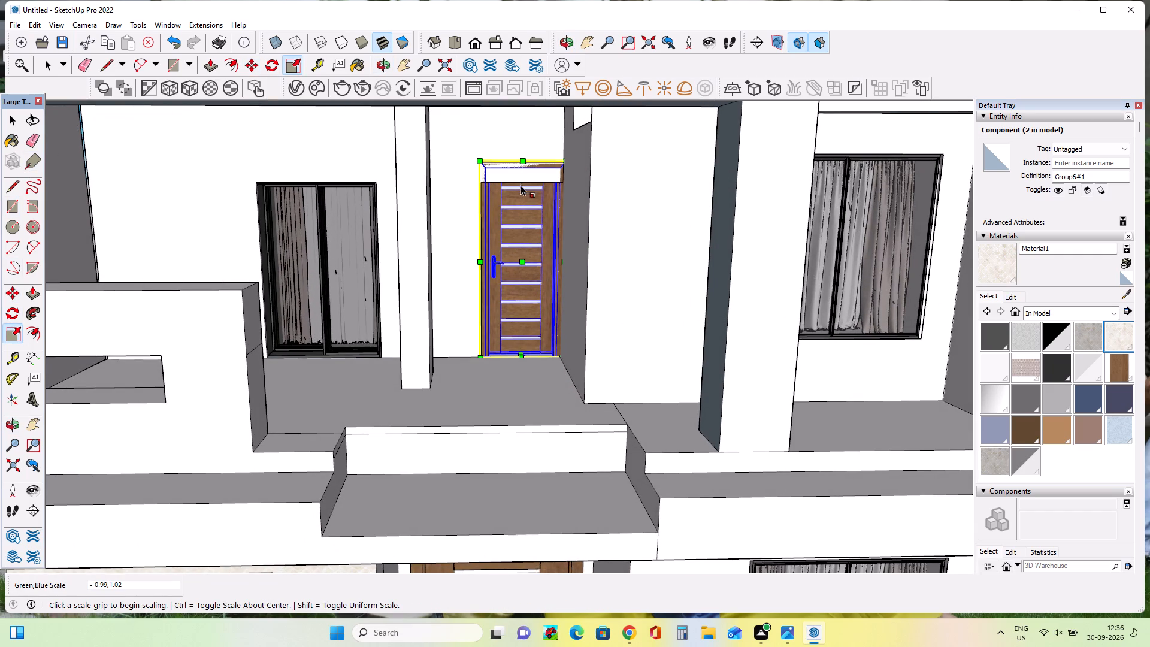
{"action": "double_click", "coordinate": [522, 159]}
{"action": "left_click_drag", "start_coordinate": [522, 163], "coordinate": [523, 177]}
{"action": "left_click_drag", "start_coordinate": [523, 177], "coordinate": [523, 179]}
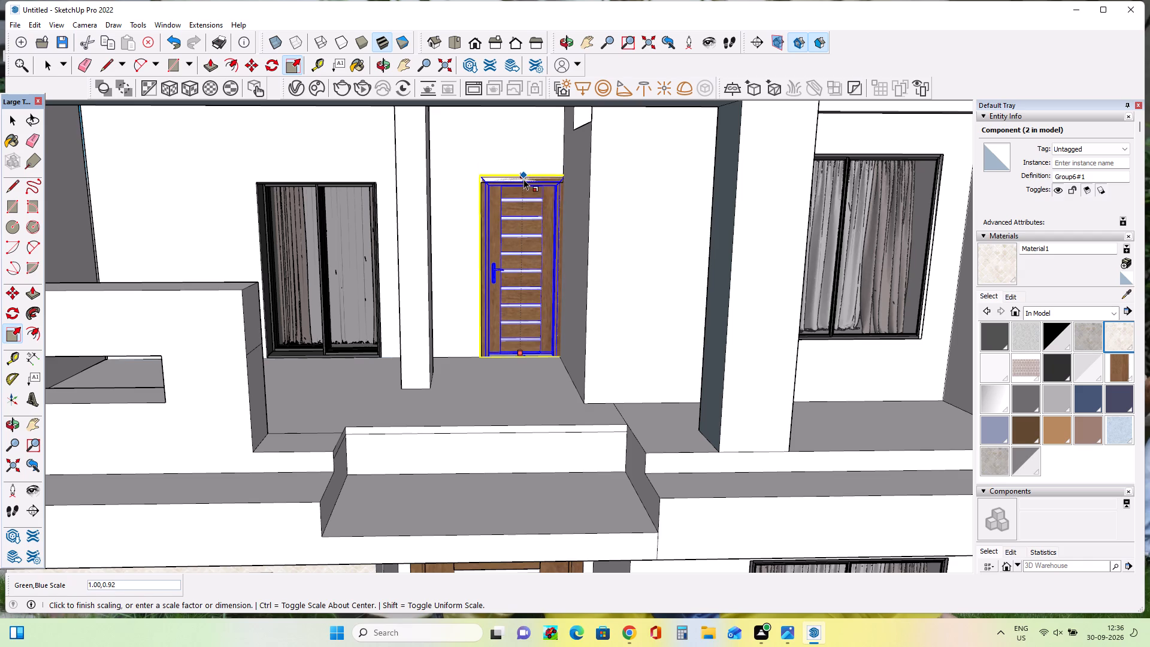
{"action": "left_click_drag", "start_coordinate": [523, 179], "coordinate": [523, 183]}
{"action": "left_click", "coordinate": [523, 183]}
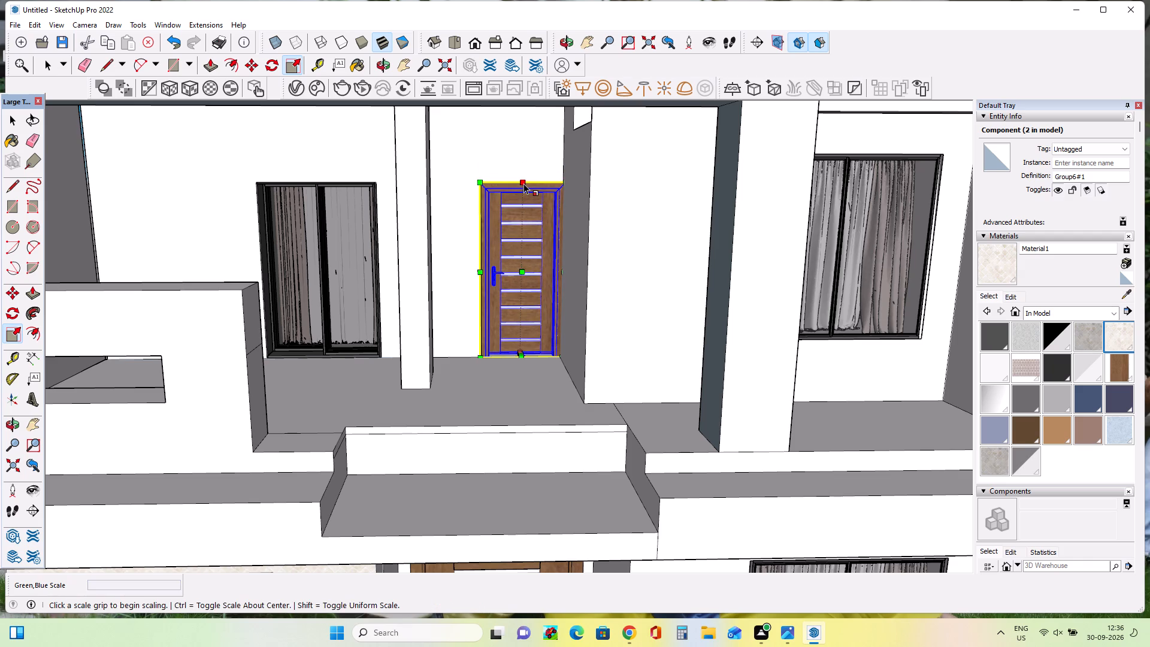
{"action": "scroll", "coordinate": [512, 304], "scroll_direction": "down", "scroll_amount": 2}
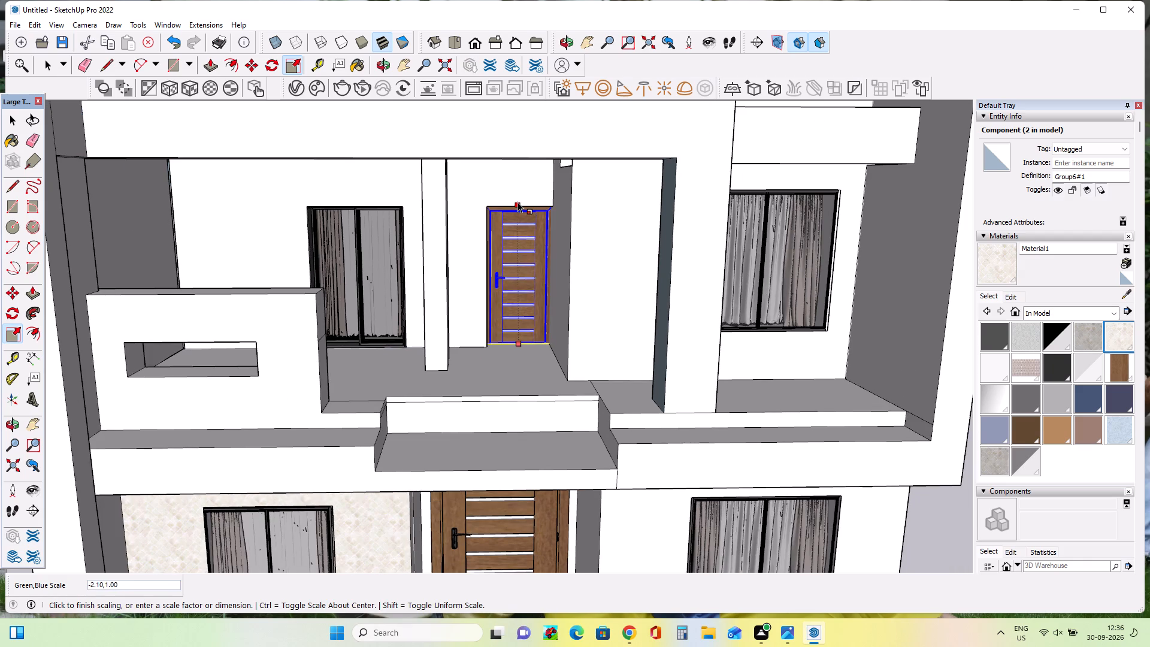
{"action": "left_click", "coordinate": [517, 202]}
{"action": "scroll", "coordinate": [540, 280], "scroll_direction": "down", "scroll_amount": 5}
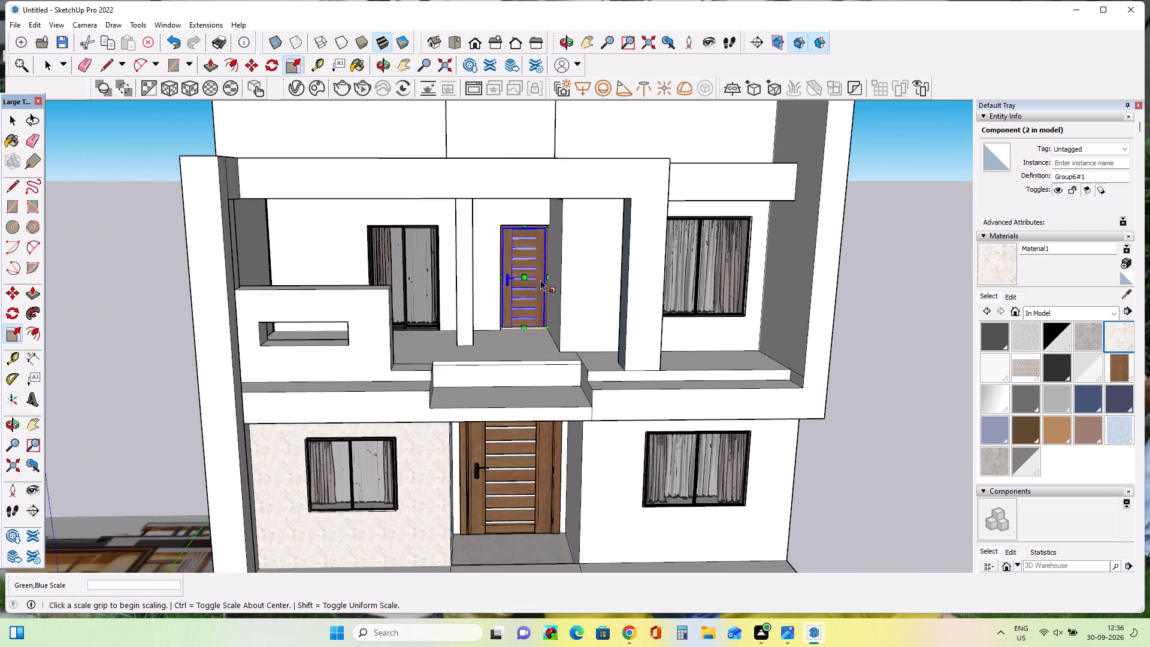
{"action": "scroll", "coordinate": [540, 280], "scroll_direction": "down", "scroll_amount": 2}
{"action": "double_click", "coordinate": [10, 116]}
{"action": "left_click", "coordinate": [83, 165]}
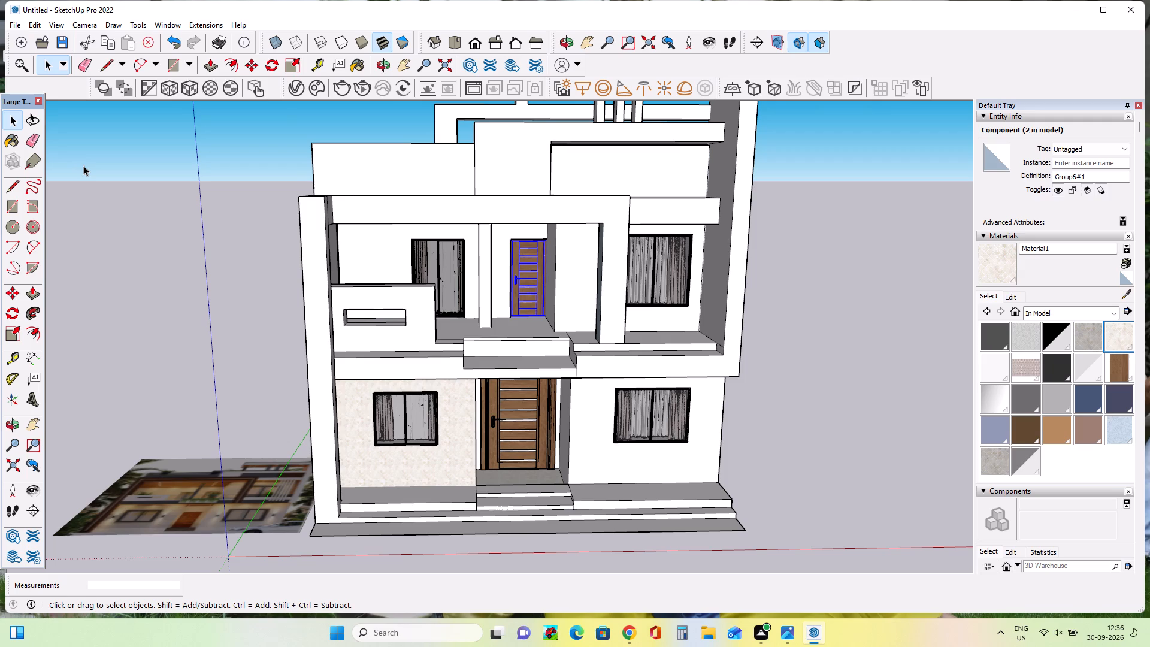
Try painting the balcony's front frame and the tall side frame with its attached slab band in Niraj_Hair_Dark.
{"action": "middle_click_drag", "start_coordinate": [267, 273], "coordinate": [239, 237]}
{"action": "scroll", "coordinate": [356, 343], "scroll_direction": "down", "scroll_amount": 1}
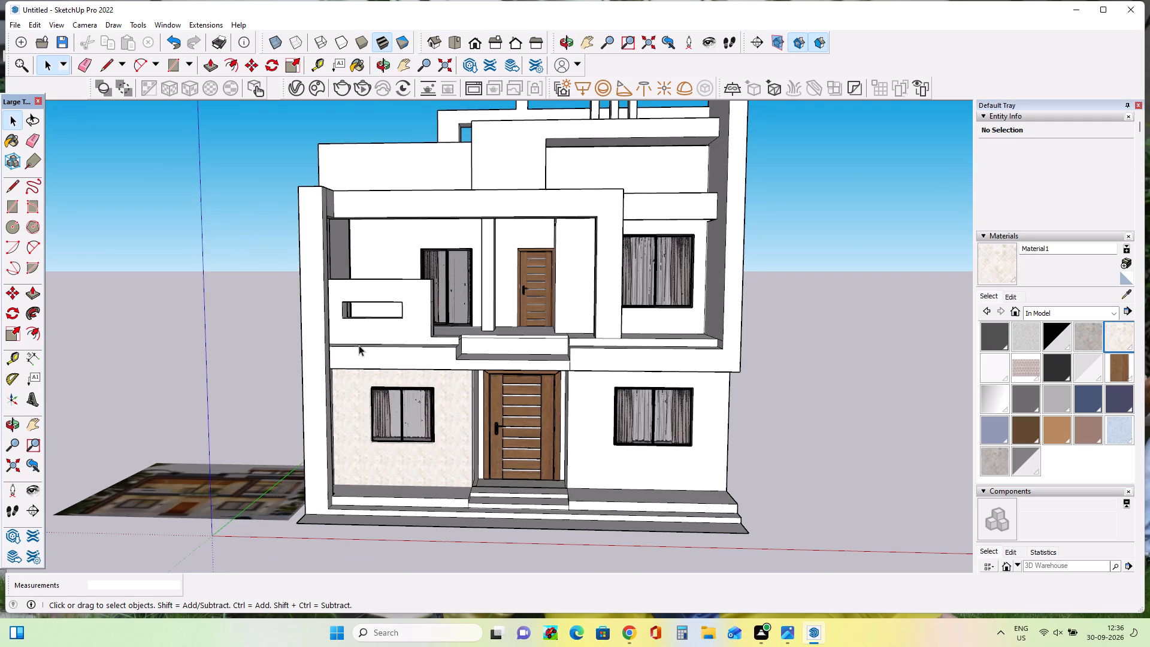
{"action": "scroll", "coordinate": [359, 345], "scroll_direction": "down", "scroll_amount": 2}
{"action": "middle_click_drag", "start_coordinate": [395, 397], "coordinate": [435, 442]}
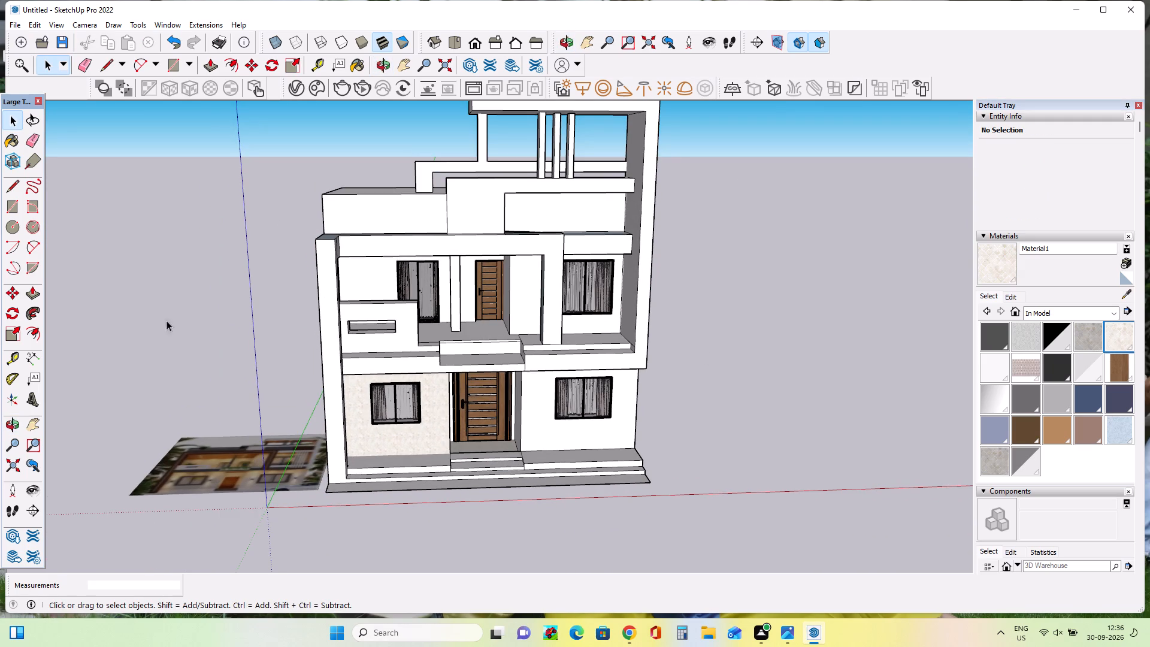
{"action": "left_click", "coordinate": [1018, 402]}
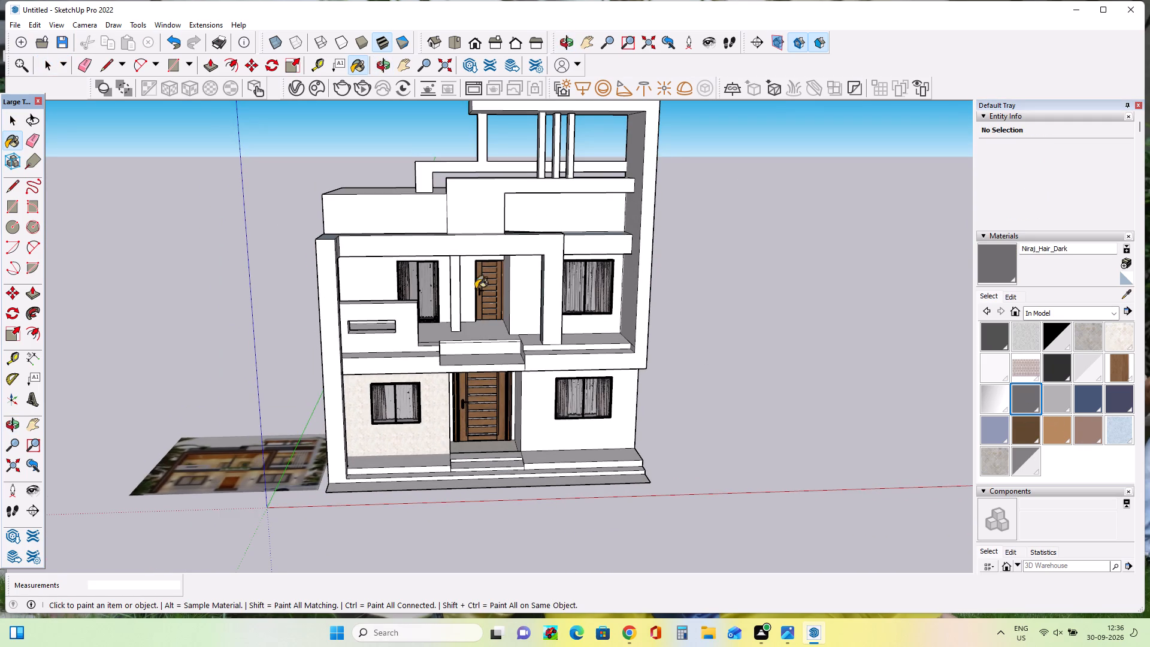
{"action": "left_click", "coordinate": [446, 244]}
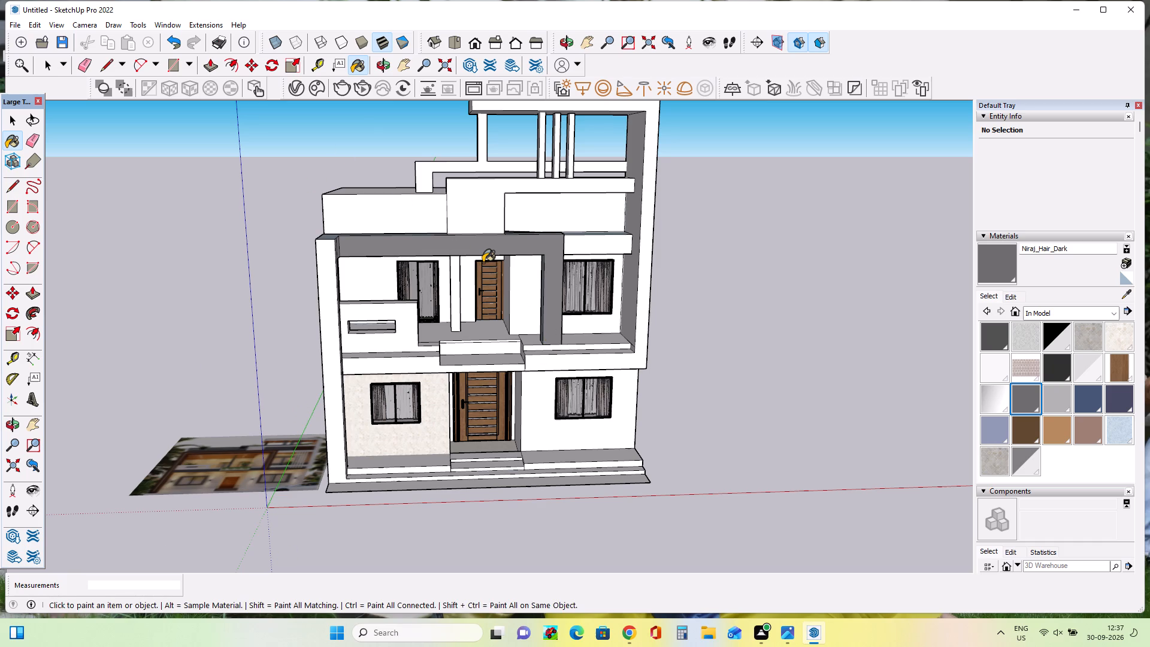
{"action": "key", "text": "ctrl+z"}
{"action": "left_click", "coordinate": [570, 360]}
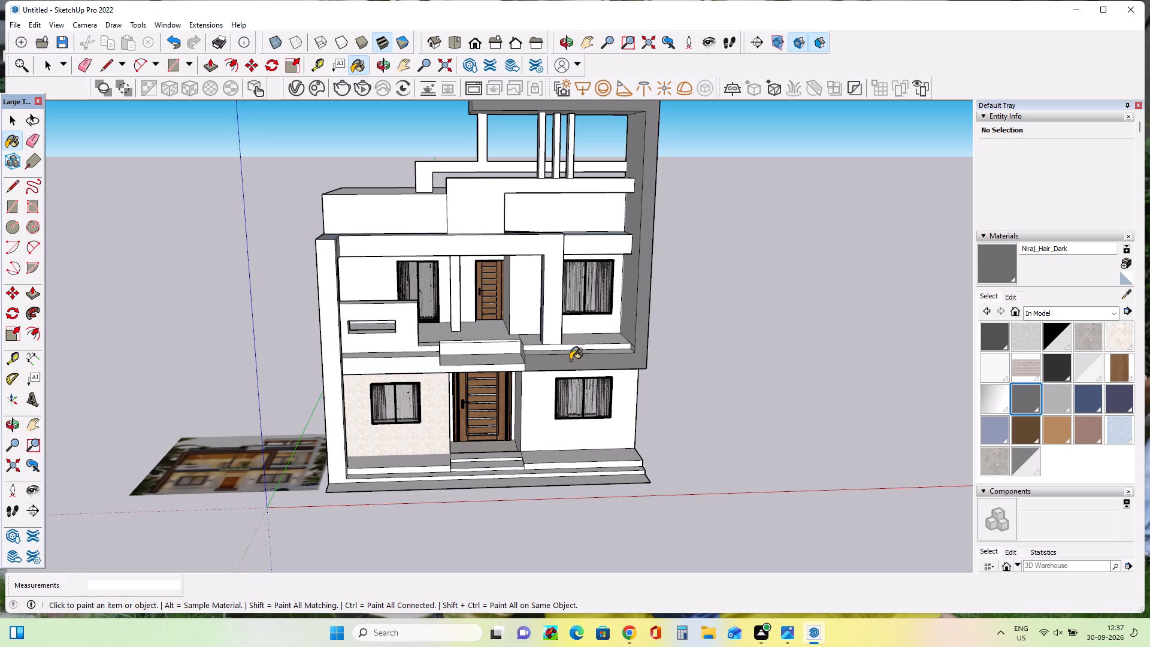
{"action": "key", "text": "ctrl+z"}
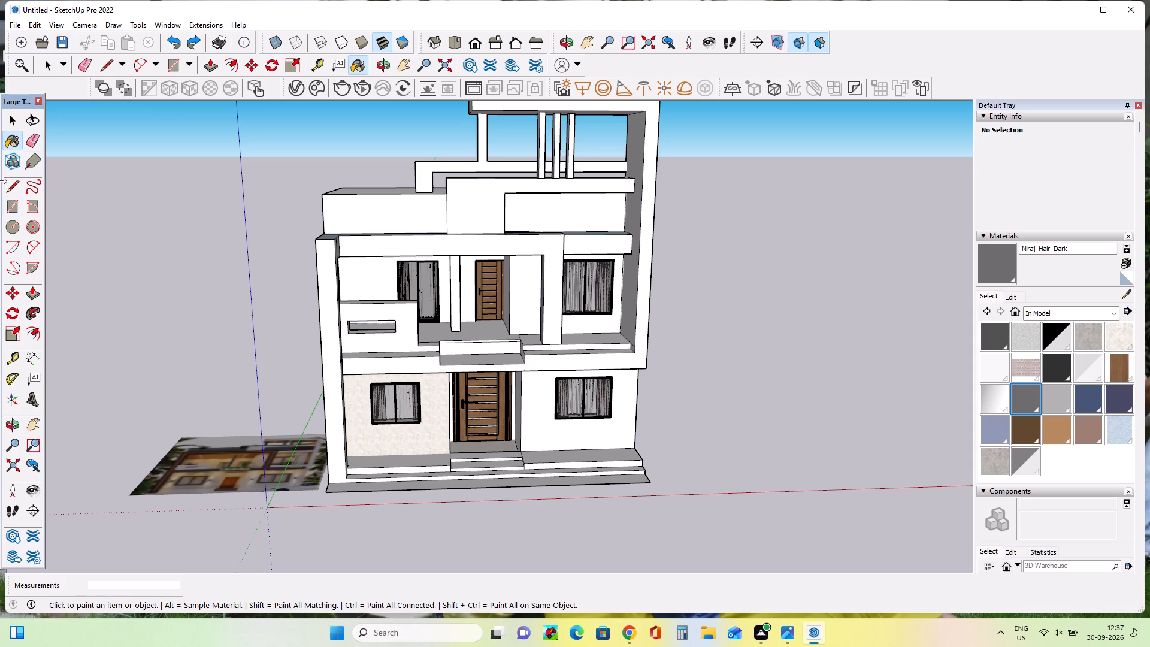
Draw a line about 3' 10 5/8" long across the slab band to separate it from the tall side frame.
{"action": "left_click", "coordinate": [12, 192]}
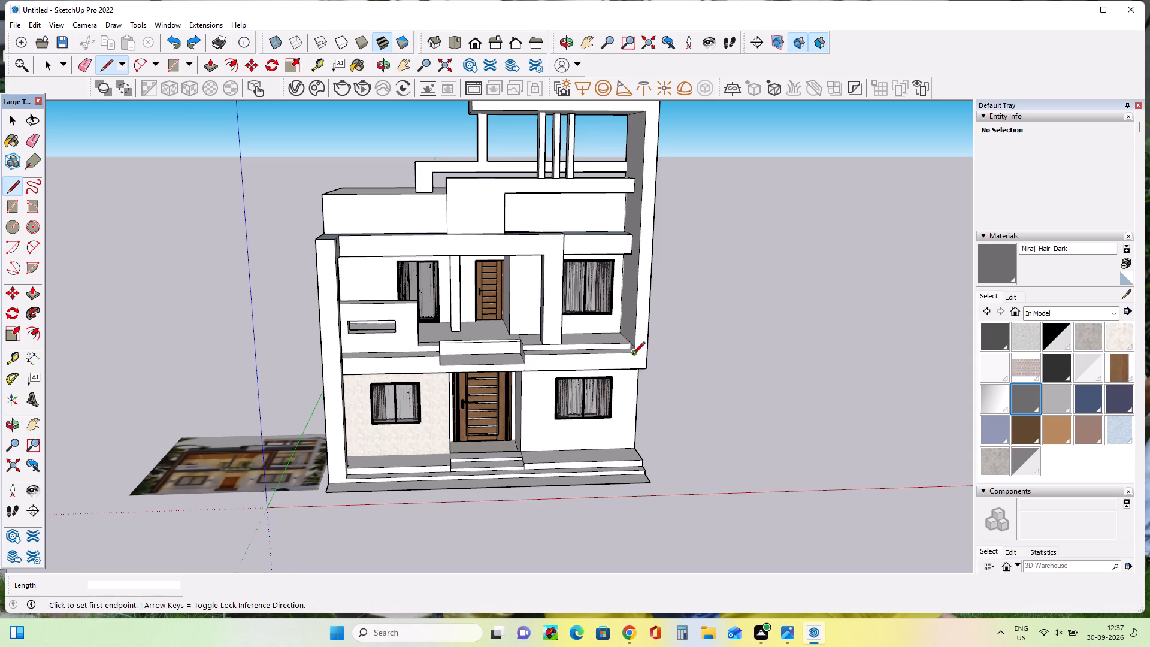
{"action": "left_click", "coordinate": [632, 355]}
{"action": "double_click", "coordinate": [634, 371]}
Paint the slab band above the ground floor, on both sides of the balcony projection, with Niraj_Hair_Dark.
{"action": "left_click", "coordinate": [1012, 400]}
{"action": "left_click", "coordinate": [1024, 399]}
{"action": "left_click", "coordinate": [594, 364]}
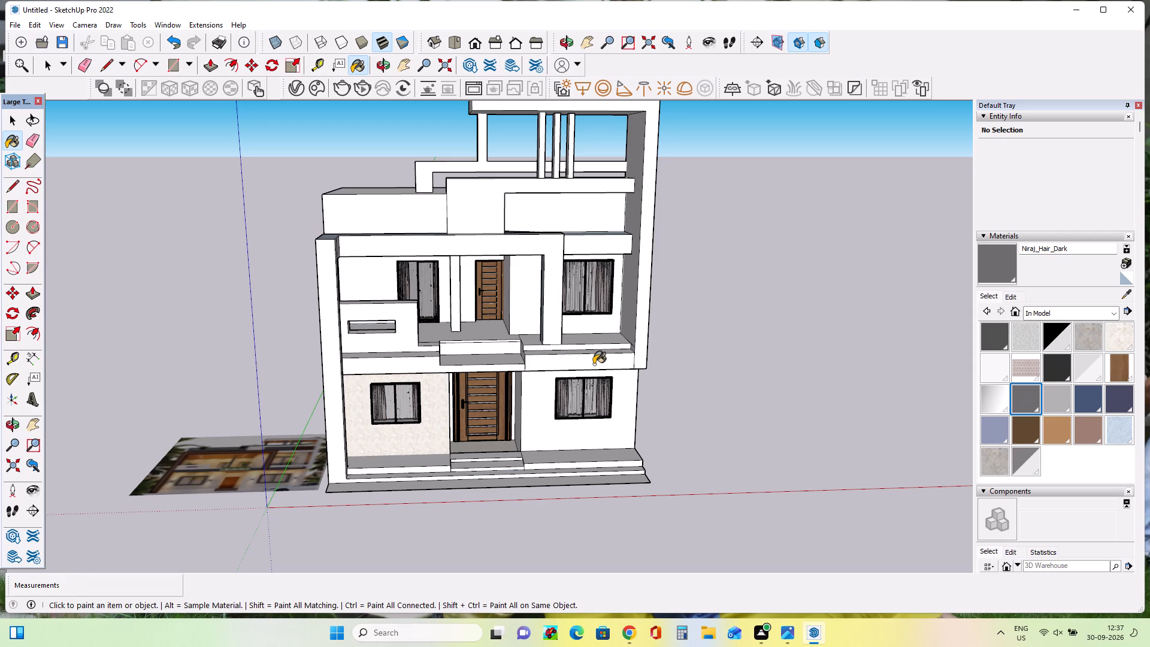
{"action": "left_click", "coordinate": [410, 368]}
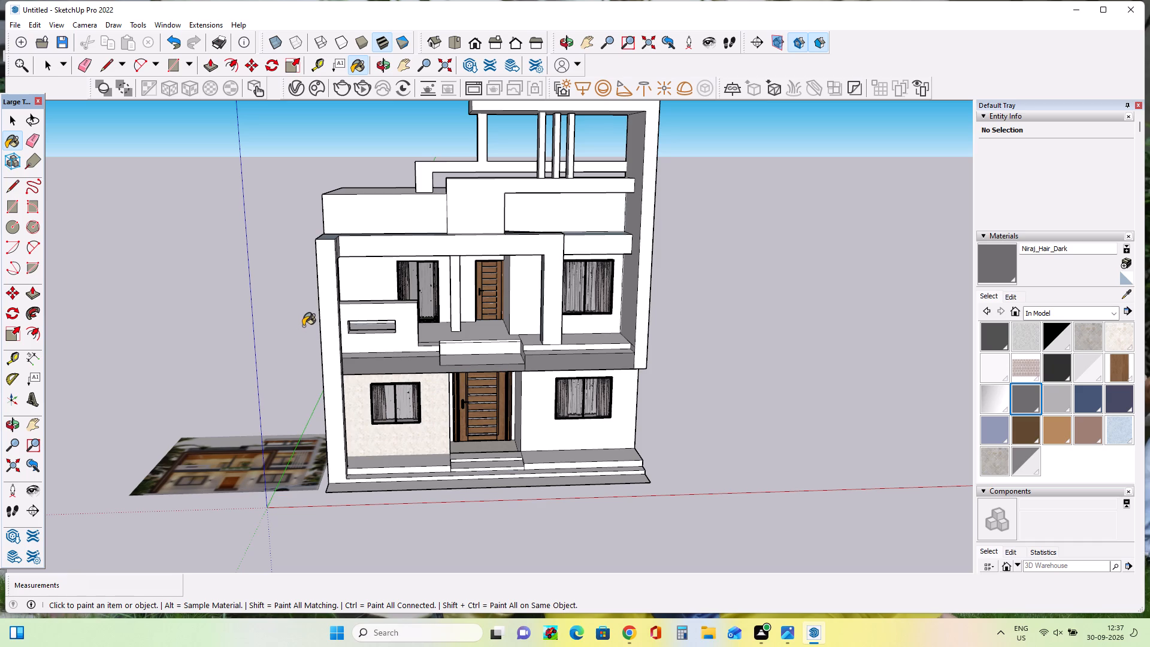
Paint both recessed parapet walls above the upper floor and the rear roof frame with Niraj_Hair_Dark.
{"action": "double_click", "coordinate": [411, 213]}
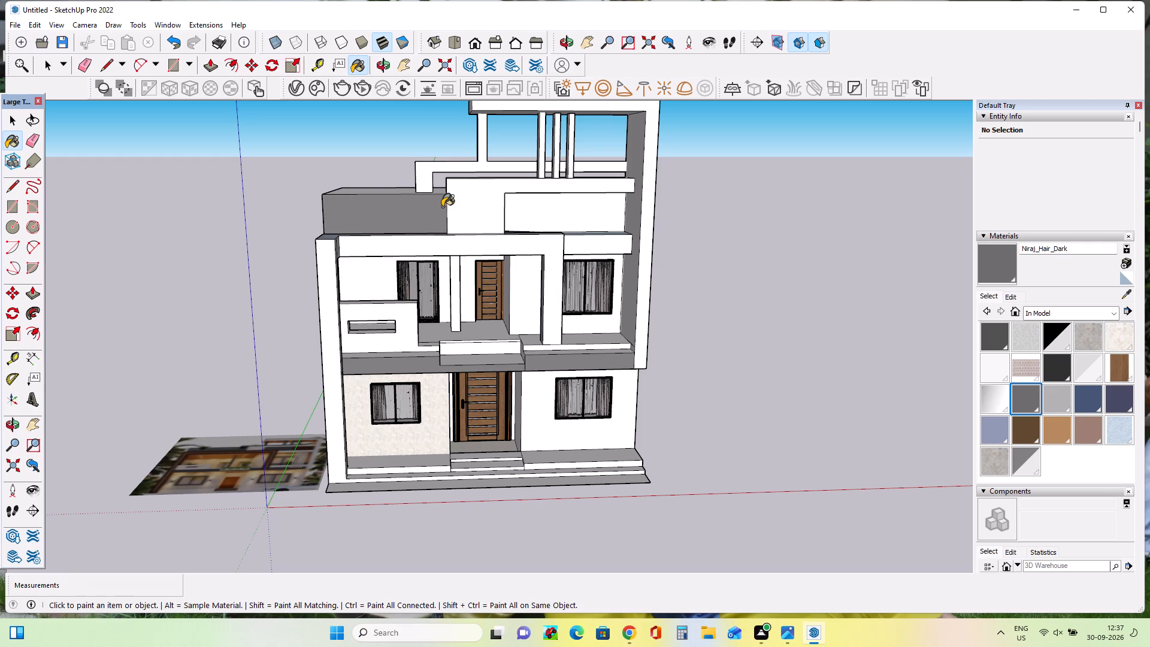
{"action": "double_click", "coordinate": [535, 210]}
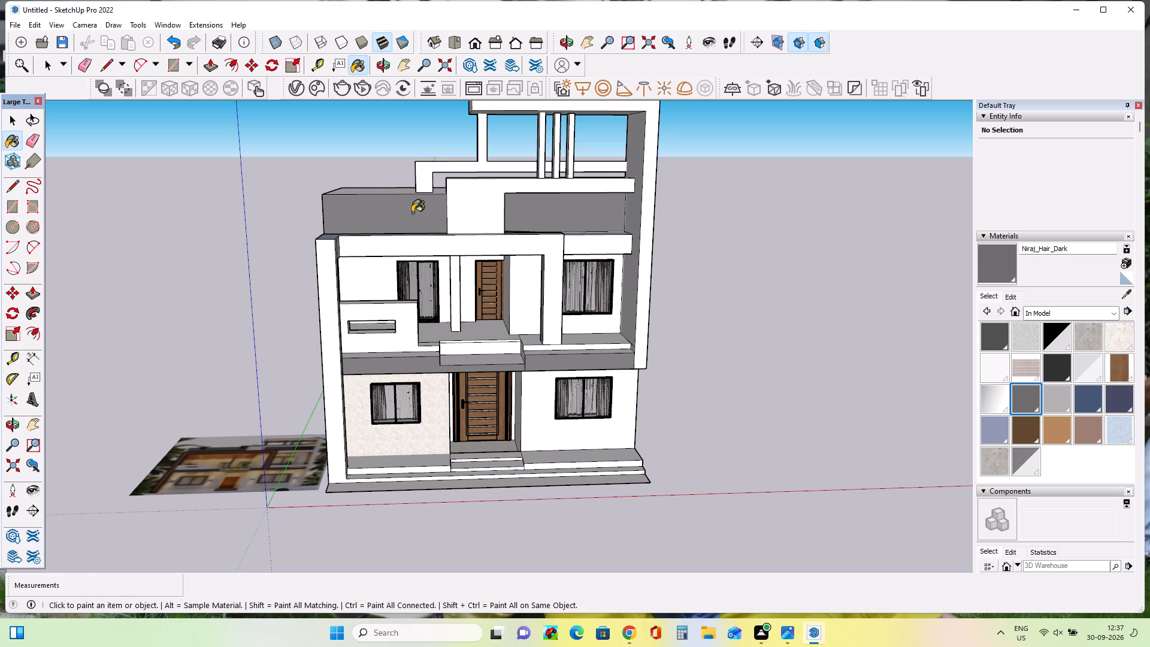
{"action": "left_click", "coordinate": [431, 167]}
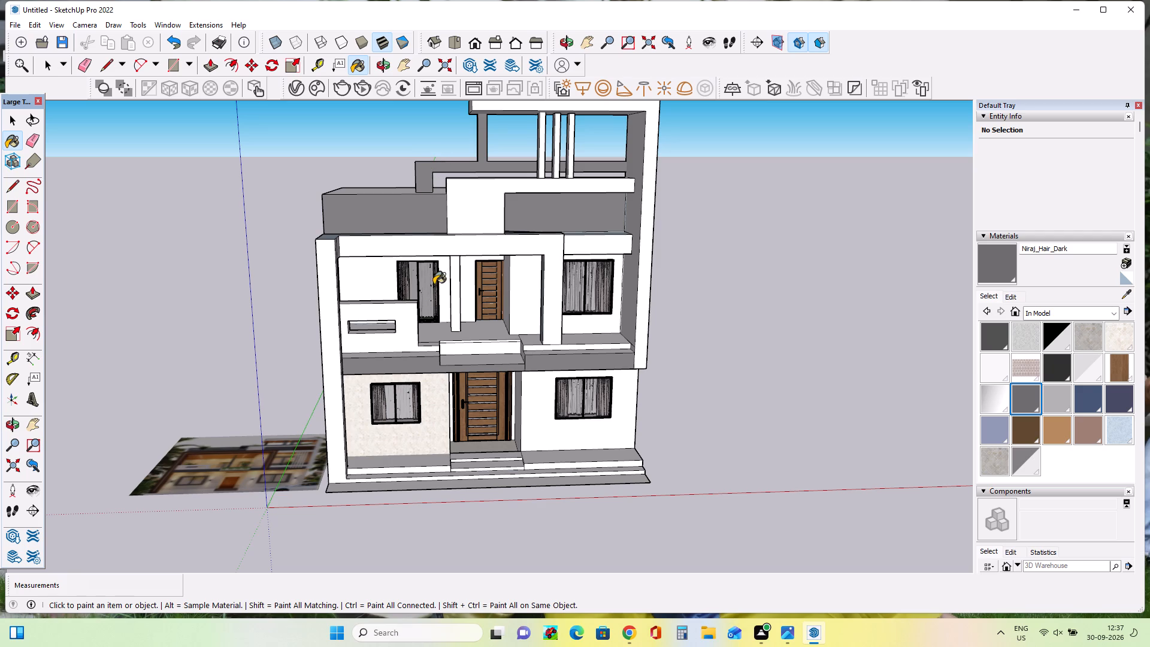
Paint the balcony's inner side wall and the adjoining inner face of the front side pillar with Niraj_Hair_Dark.
{"action": "middle_click_drag", "start_coordinate": [432, 285], "coordinate": [447, 240]}
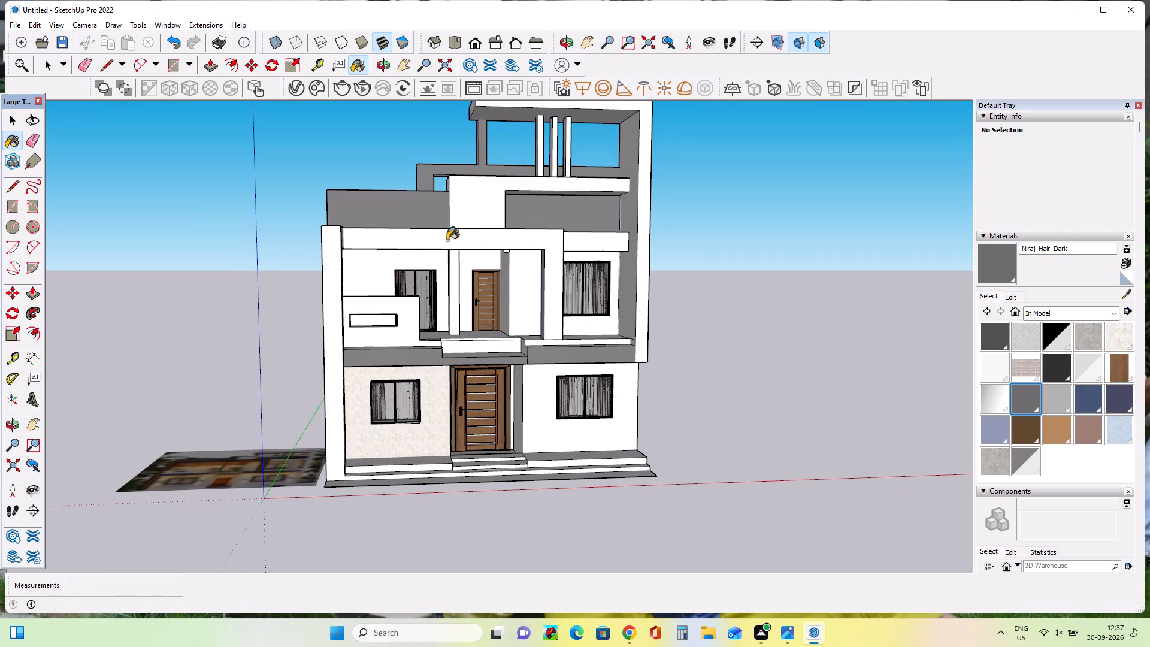
{"action": "scroll", "coordinate": [451, 235], "scroll_direction": "down", "scroll_amount": 1}
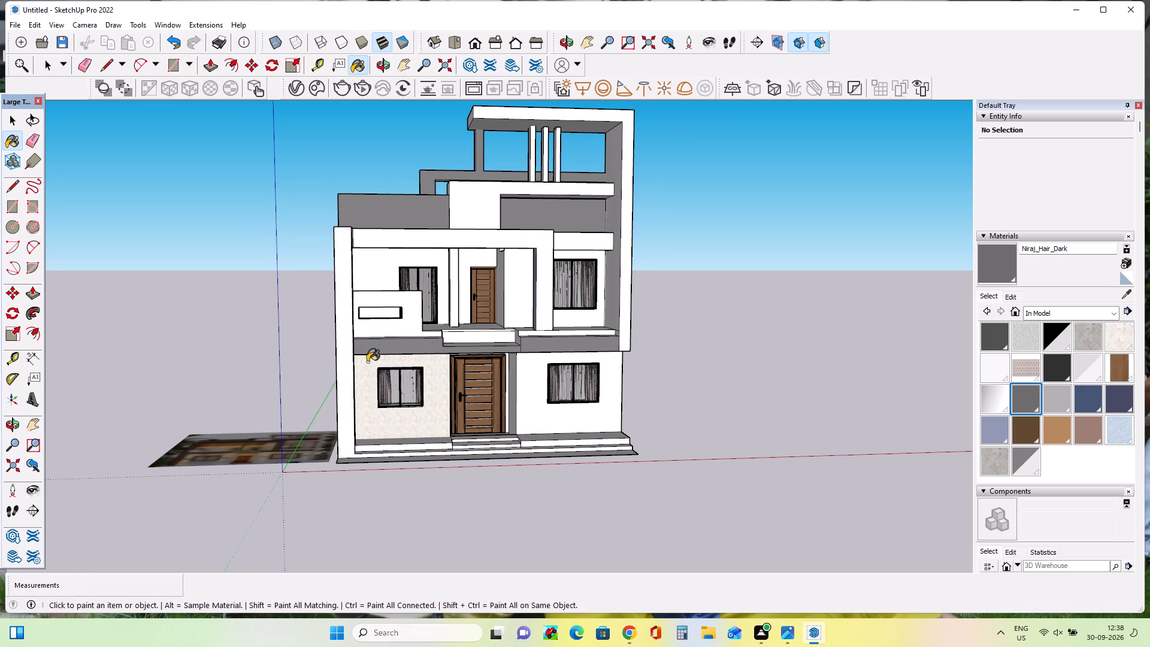
{"action": "middle_click_drag", "start_coordinate": [435, 261], "coordinate": [311, 299]}
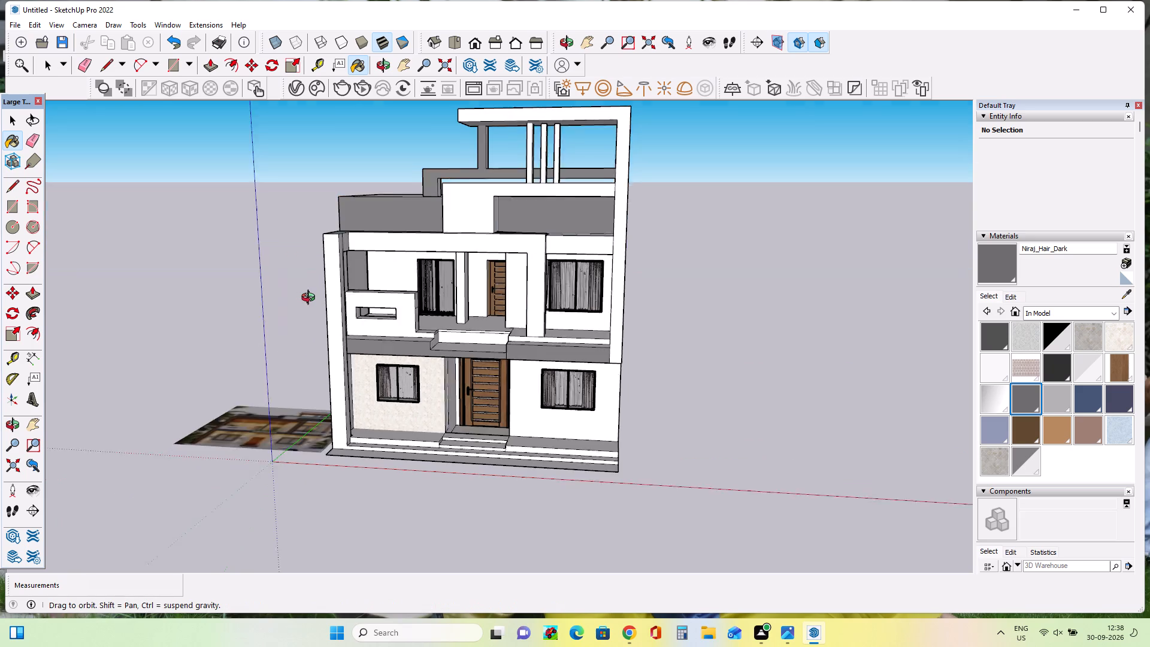
{"action": "middle_click_drag", "start_coordinate": [311, 299], "coordinate": [308, 299]}
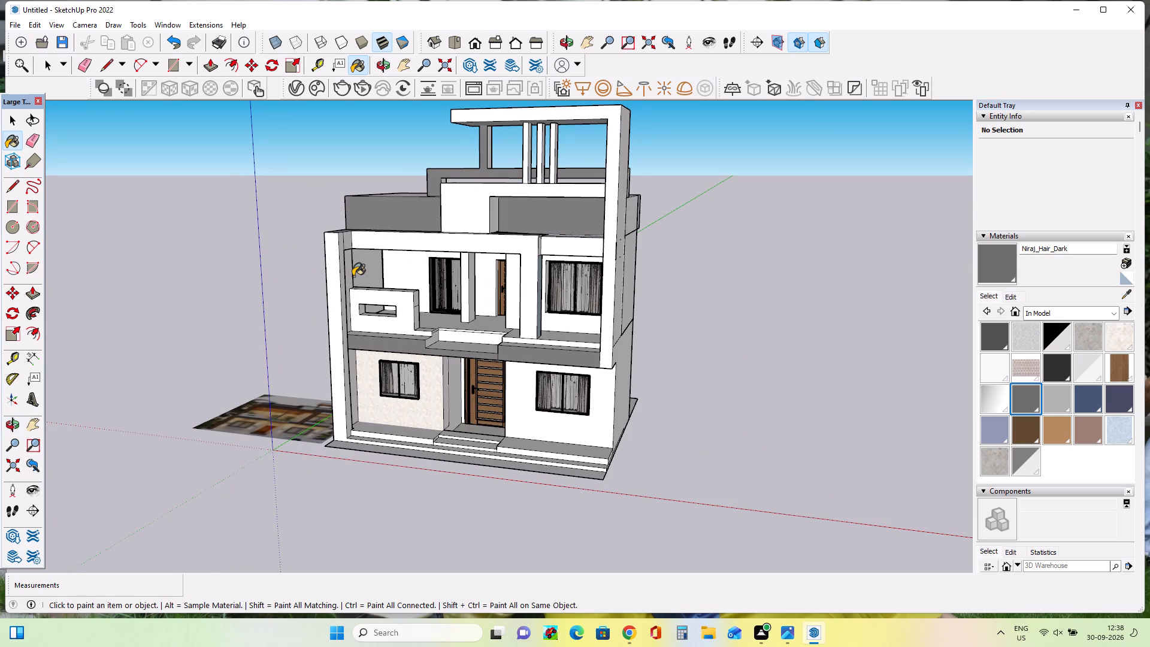
{"action": "double_click", "coordinate": [353, 276]}
{"action": "left_click", "coordinate": [360, 273]}
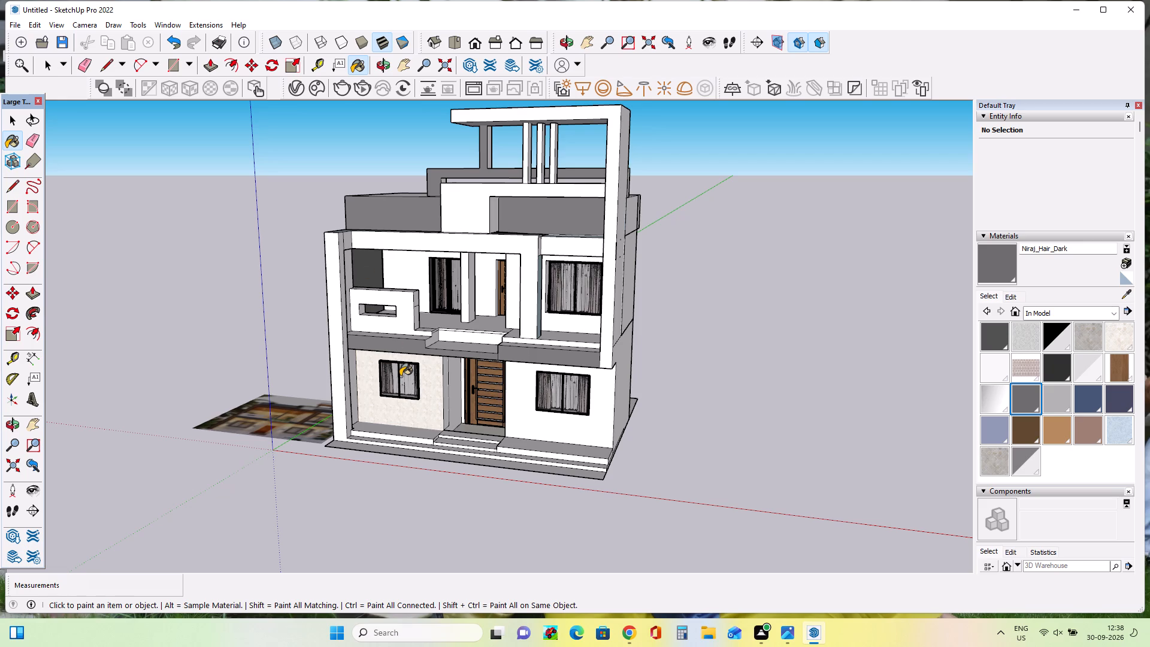
{"action": "key", "text": "ctrl+z"}
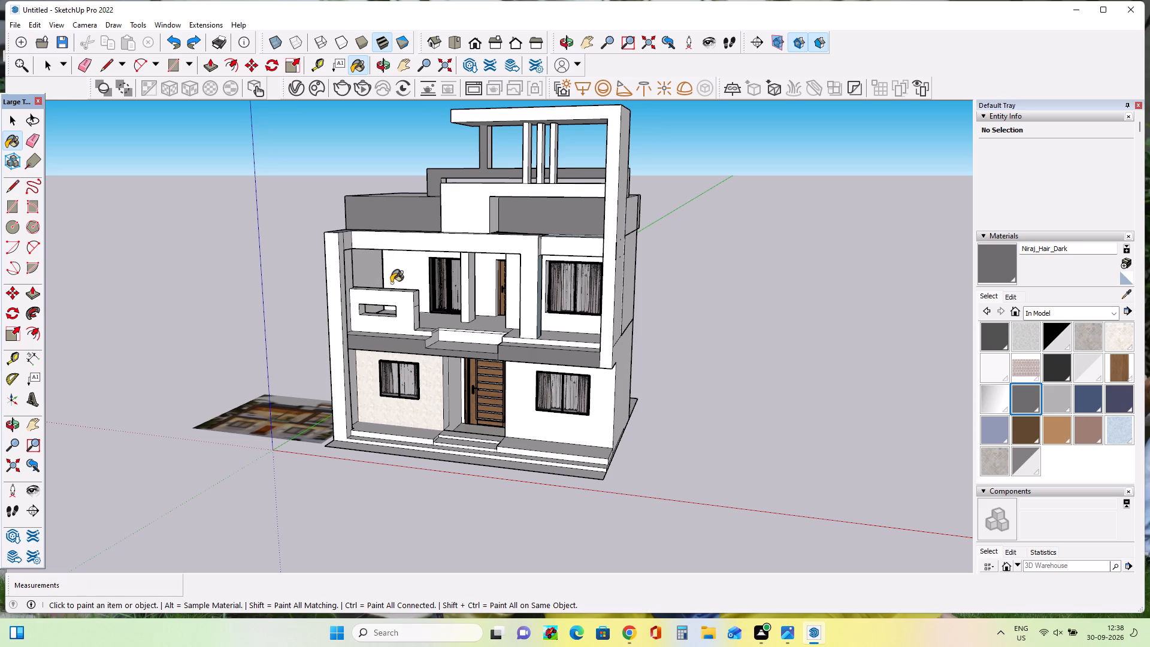
{"action": "double_click", "coordinate": [374, 275]}
{"action": "double_click", "coordinate": [346, 273]}
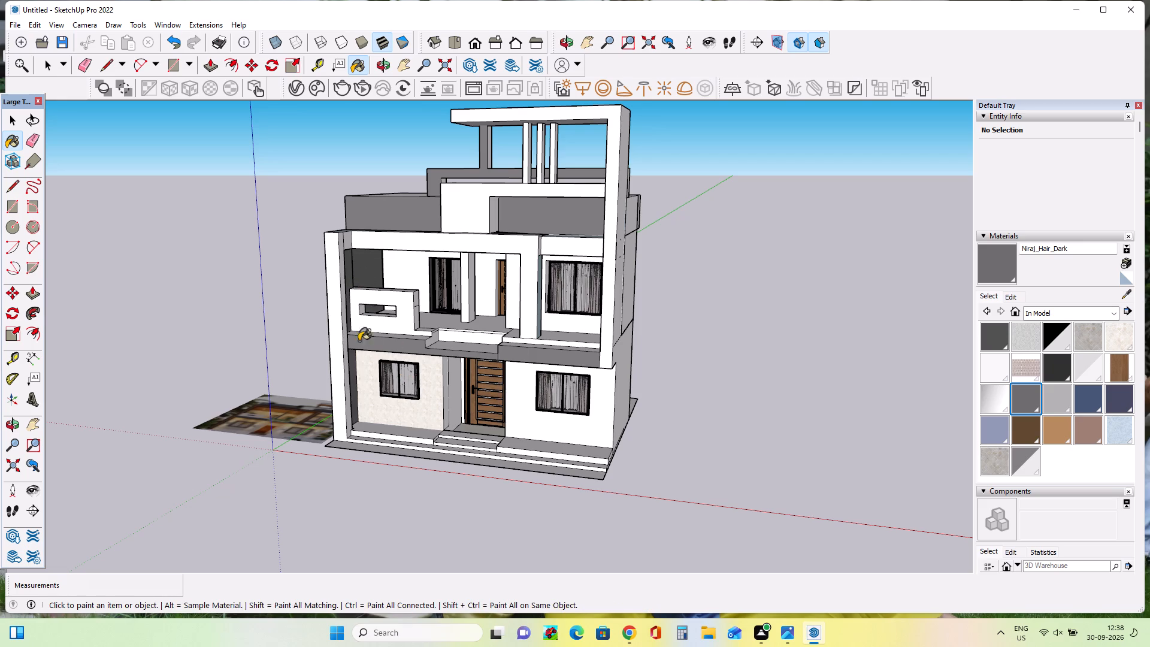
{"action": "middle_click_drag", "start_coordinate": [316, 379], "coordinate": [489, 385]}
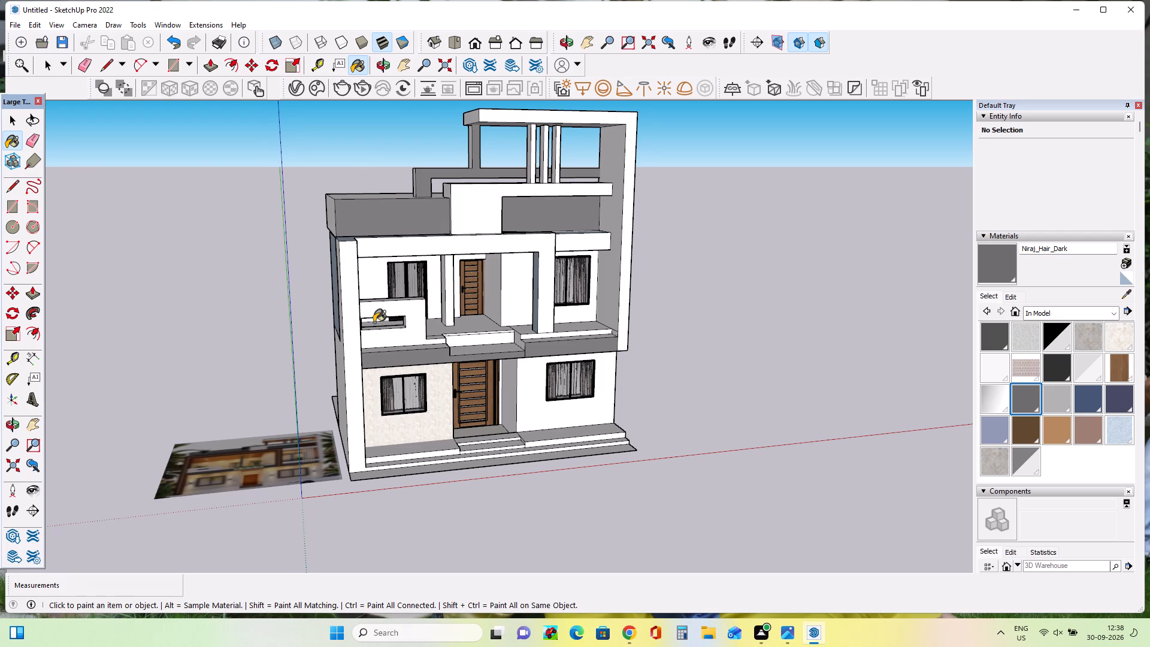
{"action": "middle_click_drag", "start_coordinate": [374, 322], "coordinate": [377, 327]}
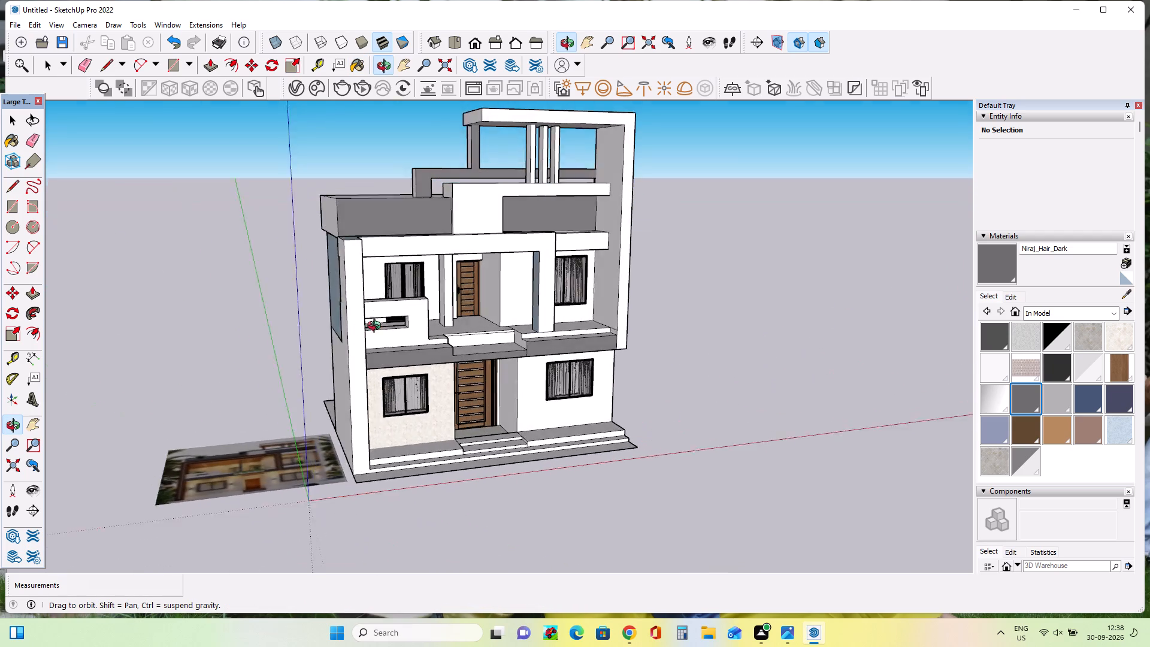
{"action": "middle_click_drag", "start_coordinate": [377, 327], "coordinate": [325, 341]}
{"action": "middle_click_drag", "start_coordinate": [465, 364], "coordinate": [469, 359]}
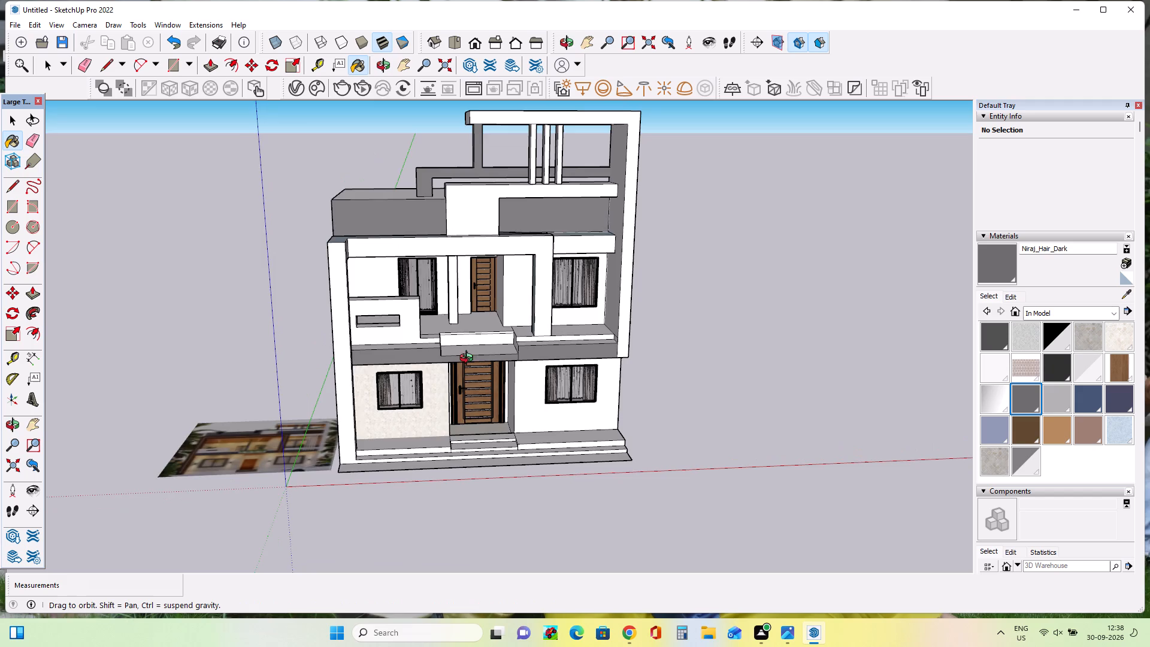
Draw a rectangle about 10' 10 9/16" by 1' 2 15/16" to close the narrow gap in the upper side wall.
{"action": "middle_click_drag", "start_coordinate": [469, 359], "coordinate": [491, 320]}
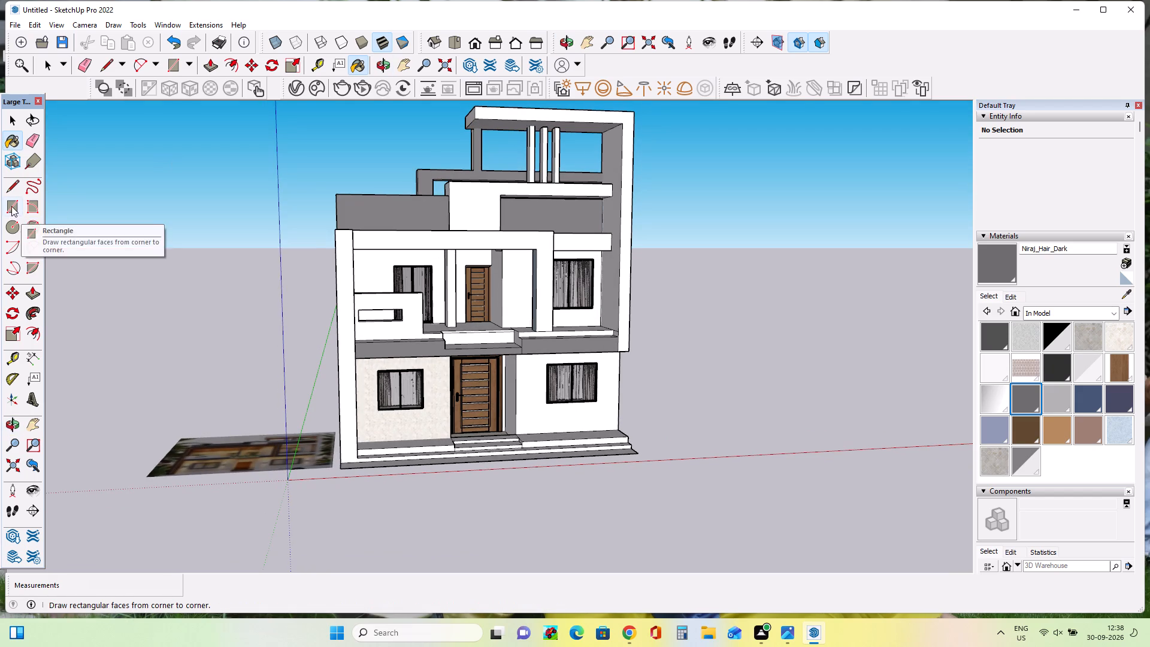
{"action": "left_click", "coordinate": [11, 206]}
{"action": "middle_click_drag", "start_coordinate": [259, 322], "coordinate": [516, 332]}
{"action": "scroll", "coordinate": [516, 331], "scroll_direction": "down", "scroll_amount": 1}
{"action": "scroll", "coordinate": [419, 291], "scroll_direction": "up", "scroll_amount": 4}
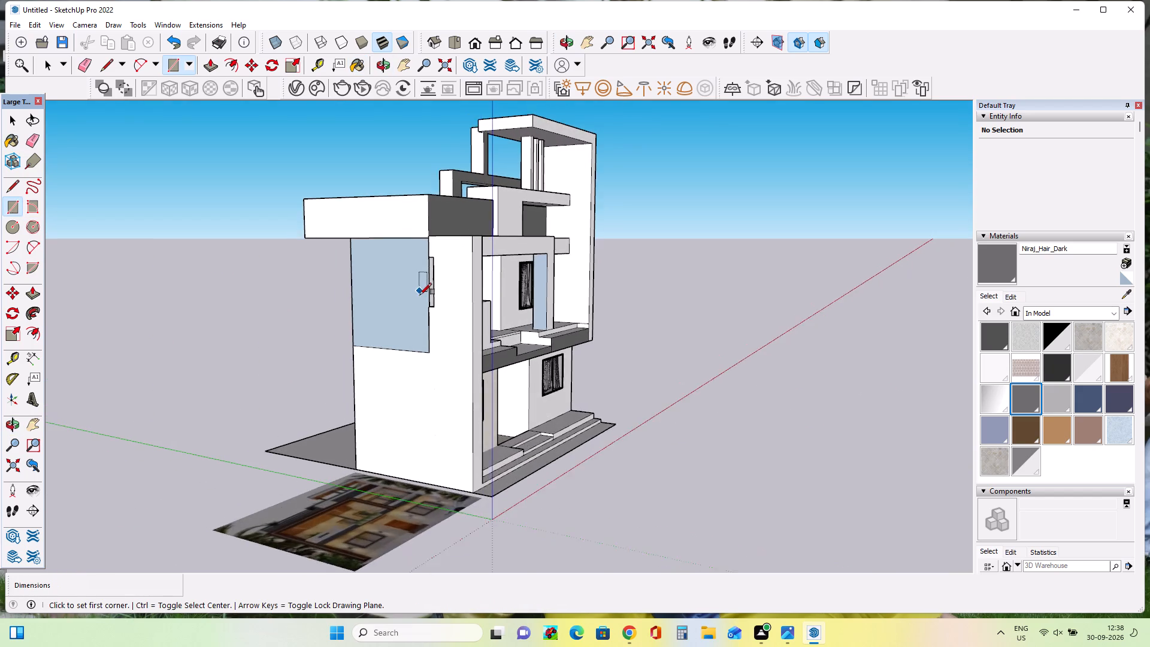
{"action": "scroll", "coordinate": [422, 297], "scroll_direction": "up", "scroll_amount": 12}
{"action": "left_click", "coordinate": [439, 310]}
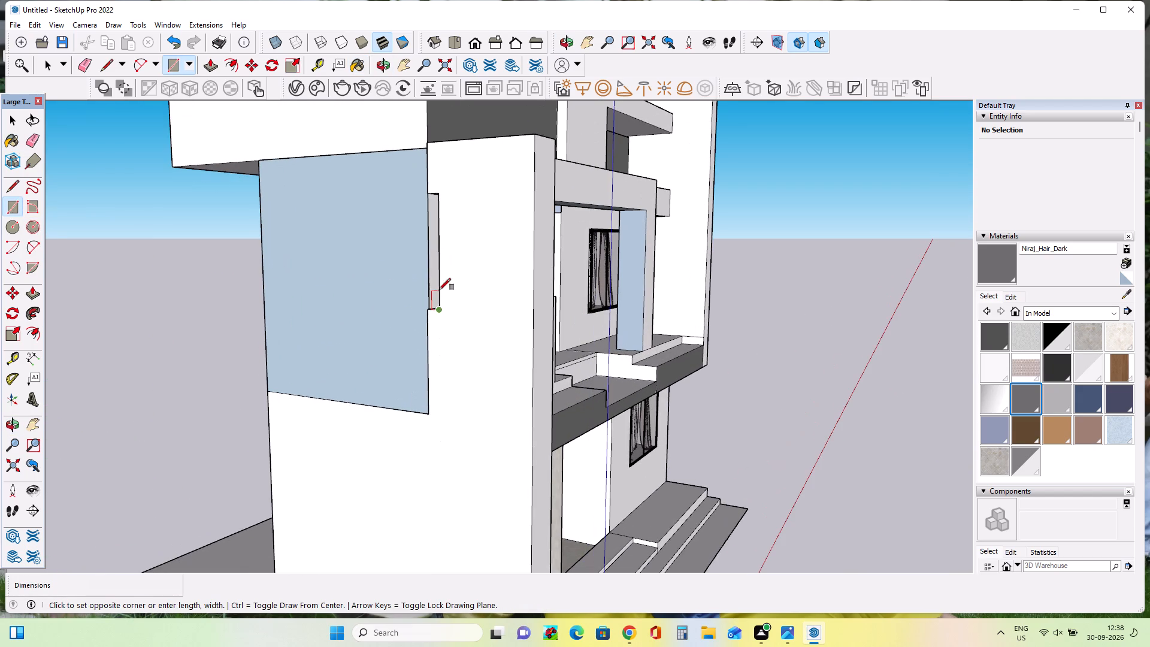
{"action": "left_click", "coordinate": [426, 194]}
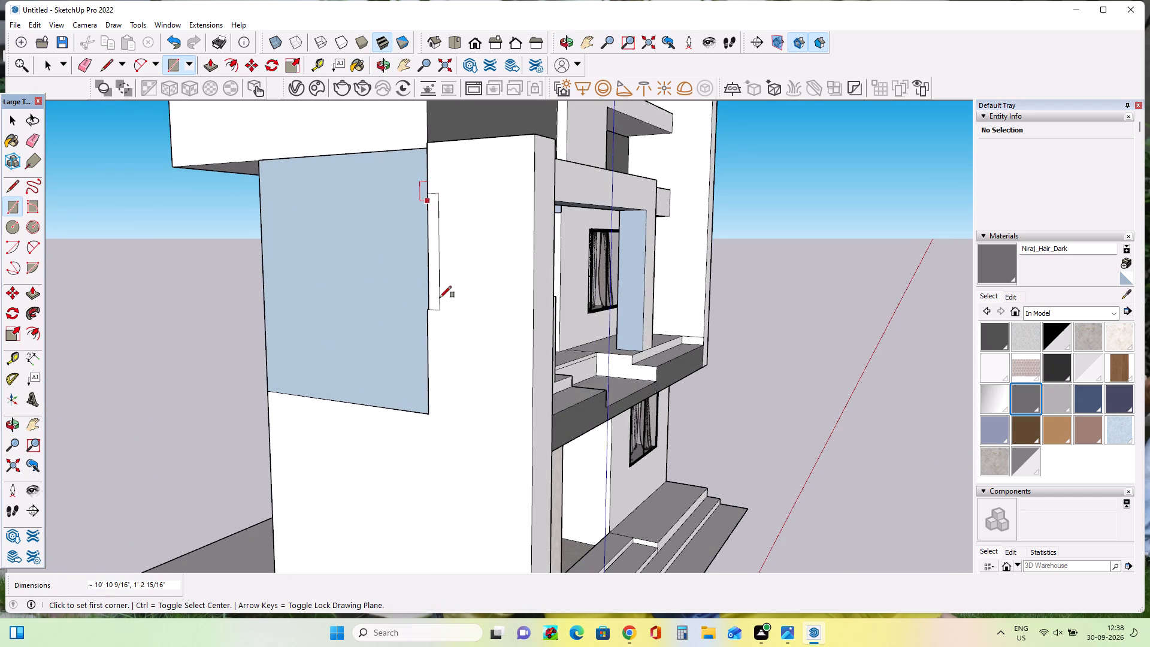
Paint the upper side-wall panel and the side wall around it with Material~14.
{"action": "scroll", "coordinate": [443, 280], "scroll_direction": "up", "scroll_amount": 3}
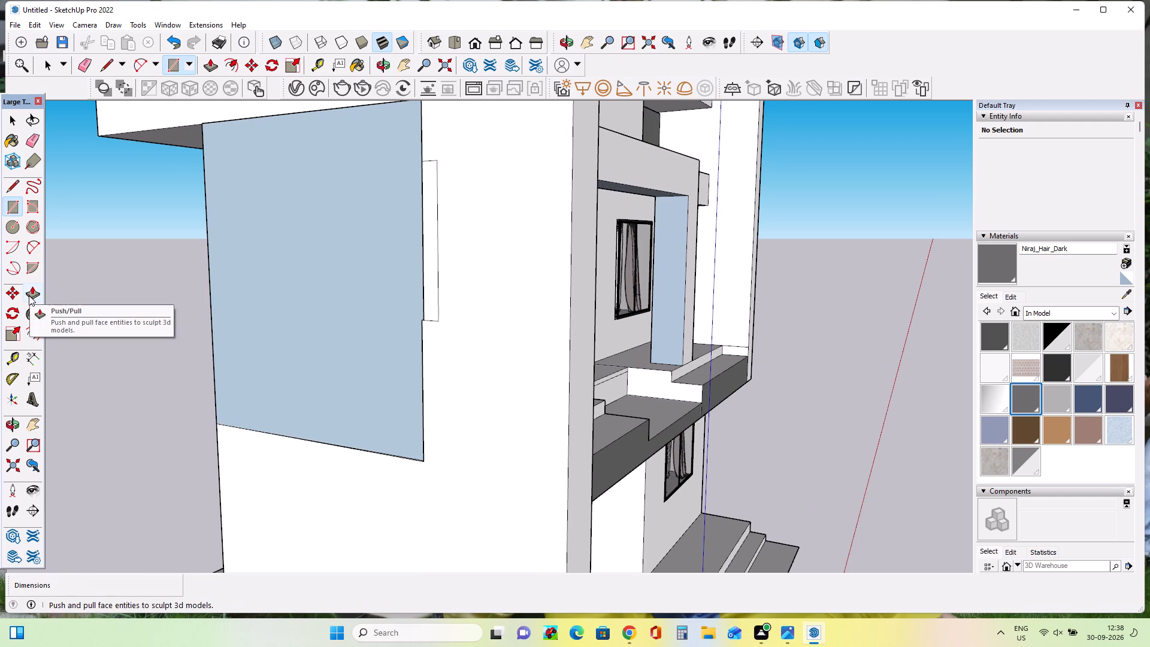
{"action": "left_click", "coordinate": [984, 368]}
{"action": "left_click", "coordinate": [405, 315]}
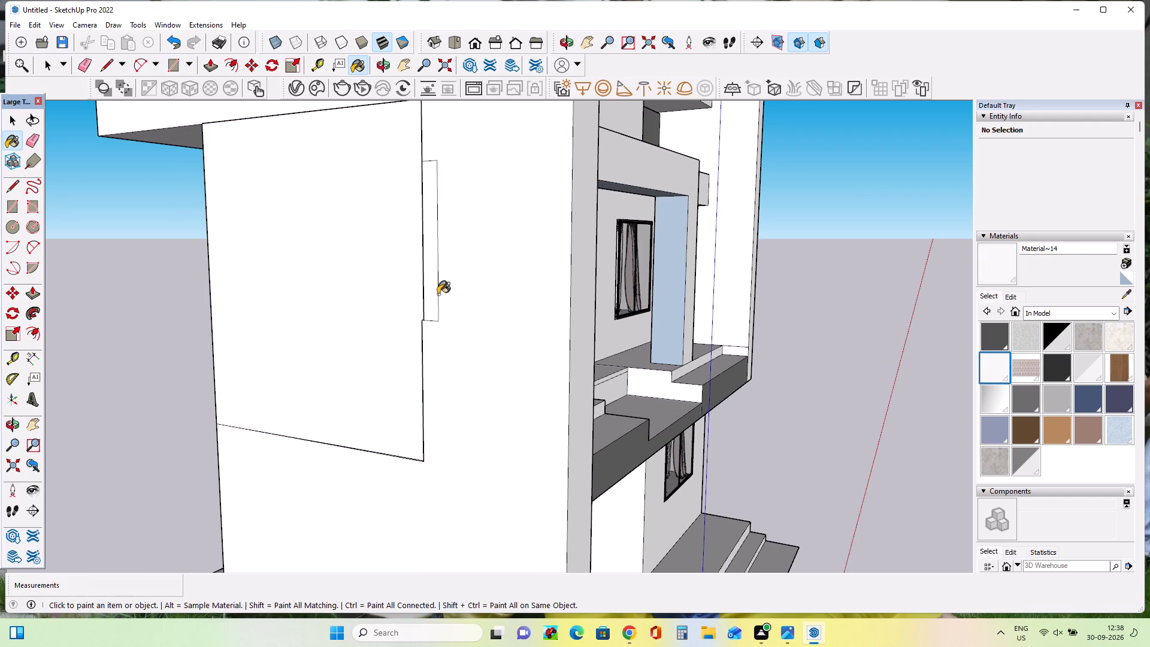
{"action": "left_click", "coordinate": [471, 362]}
Erase the outer vertical edge and the top edge of the closed gap on the side wall.
{"action": "scroll", "coordinate": [524, 331], "scroll_direction": "down", "scroll_amount": 3}
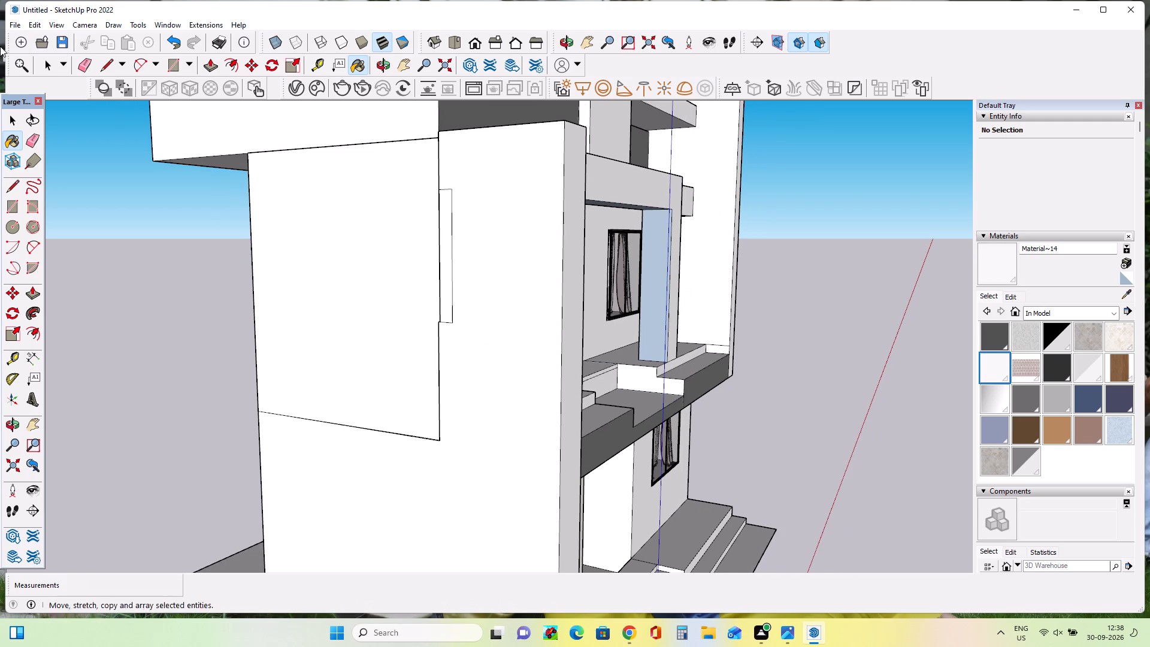
{"action": "left_click", "coordinate": [29, 140]}
{"action": "double_click", "coordinate": [453, 276]}
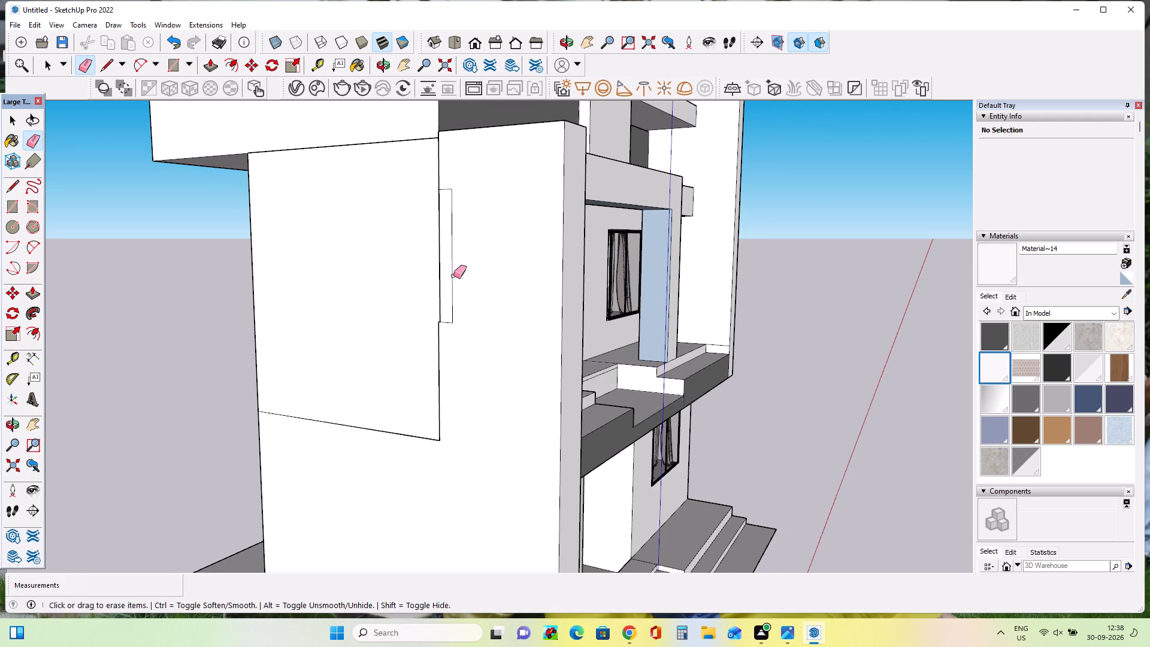
{"action": "left_click", "coordinate": [449, 186]}
{"action": "double_click", "coordinate": [450, 188]}
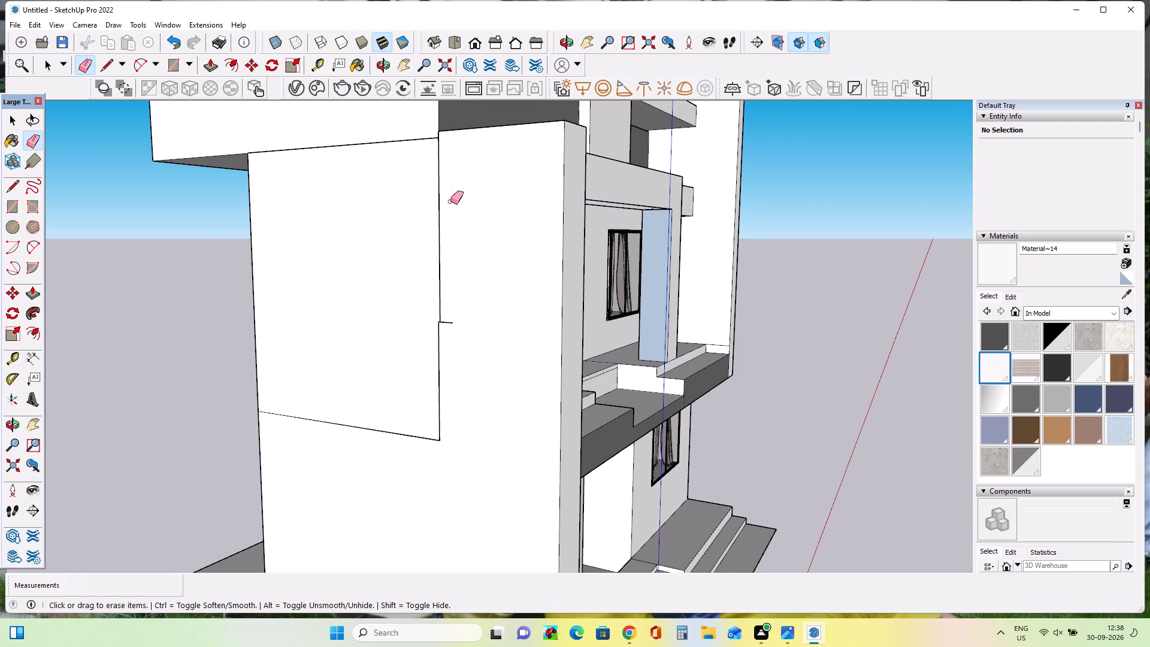
Erase the short stray edges on the balcony floor at both ends of the front projection's parapet.
{"action": "middle_click_drag", "start_coordinate": [559, 332], "coordinate": [362, 358]}
{"action": "middle_click", "coordinate": [362, 358]}
{"action": "scroll", "coordinate": [367, 354], "scroll_direction": "down", "scroll_amount": 10}
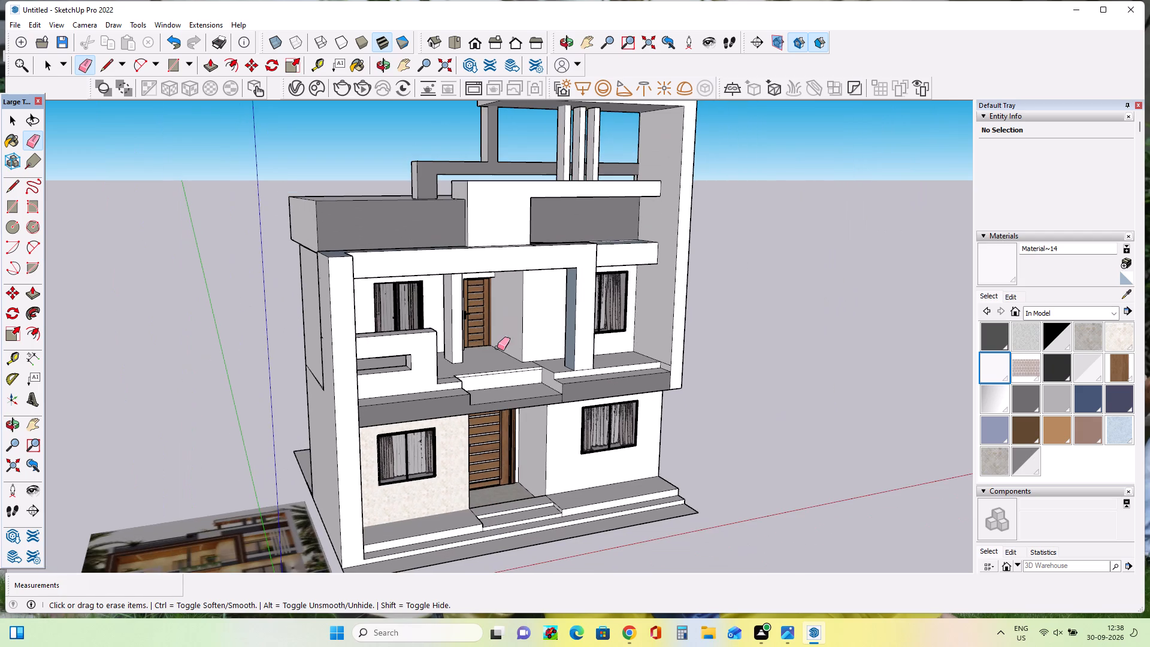
{"action": "middle_click_drag", "start_coordinate": [497, 347], "coordinate": [418, 388]}
{"action": "scroll", "coordinate": [498, 381], "scroll_direction": "up", "scroll_amount": 2}
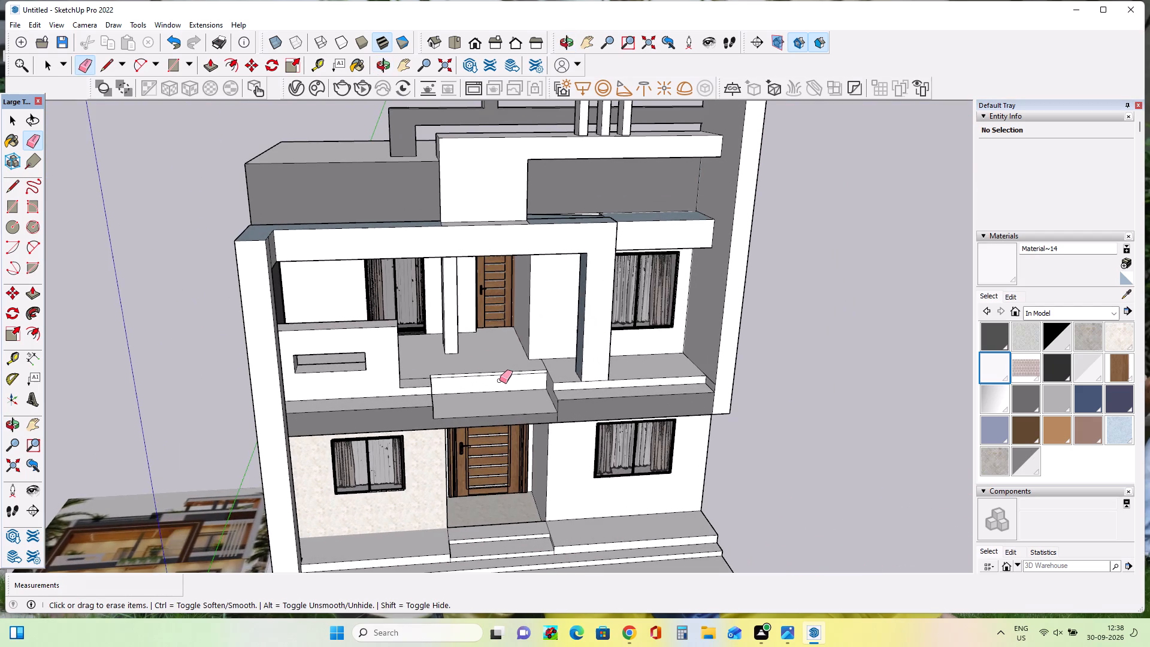
{"action": "double_click", "coordinate": [419, 378]}
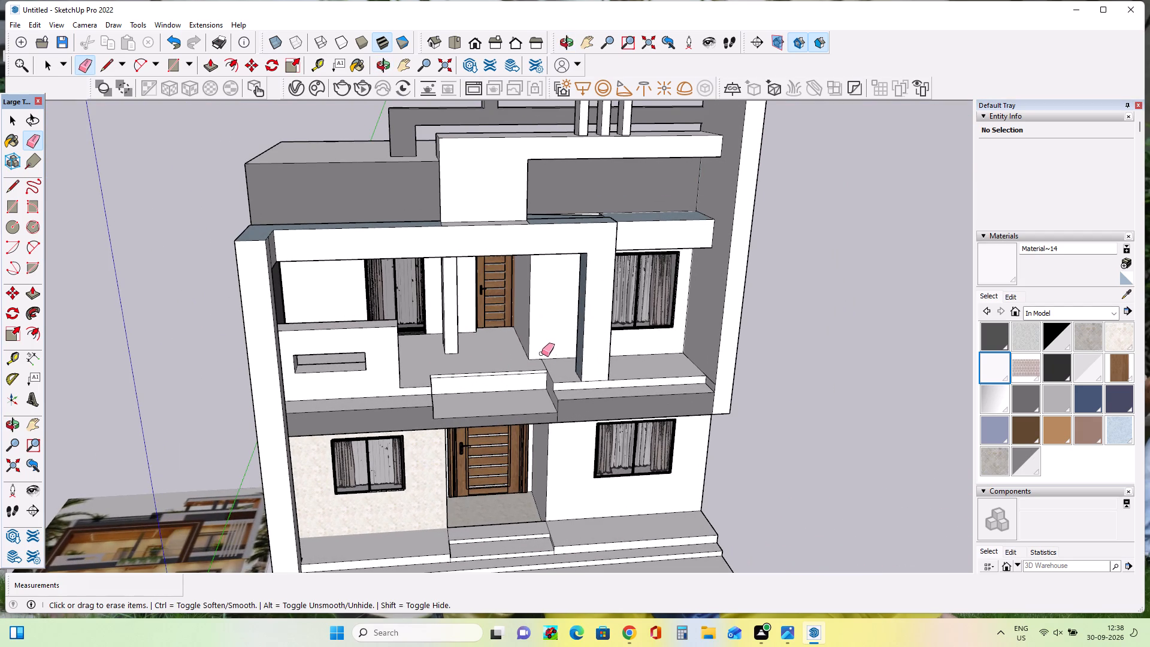
{"action": "double_click", "coordinate": [545, 365]}
Load the Brick, Cladding and Siding material collection for finishing the balcony and entrance ceilings.
{"action": "middle_click_drag", "start_coordinate": [475, 427], "coordinate": [488, 354]}
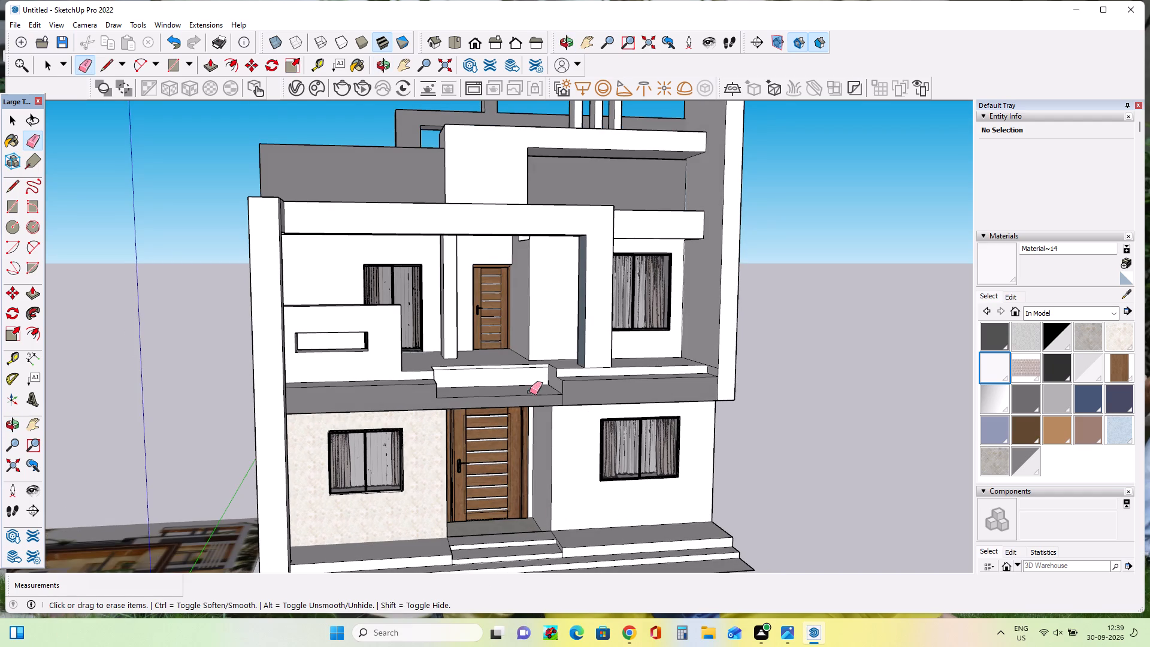
{"action": "middle_click_drag", "start_coordinate": [532, 395], "coordinate": [545, 471]}
{"action": "middle_click", "coordinate": [545, 471]}
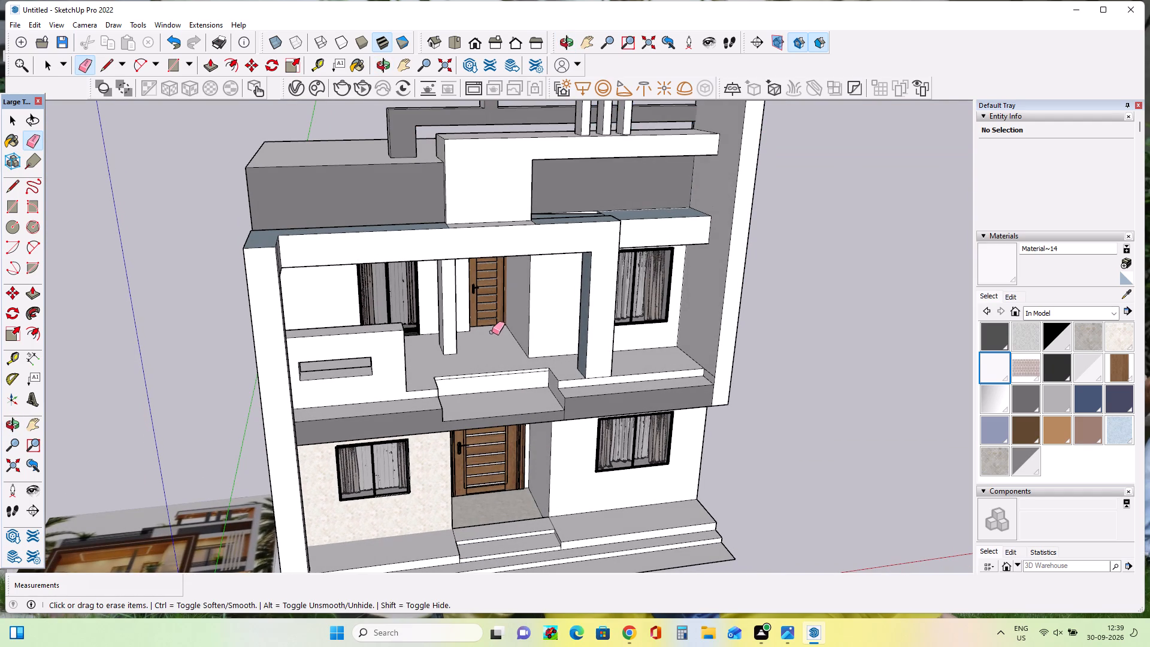
{"action": "middle_click_drag", "start_coordinate": [461, 388], "coordinate": [459, 368]}
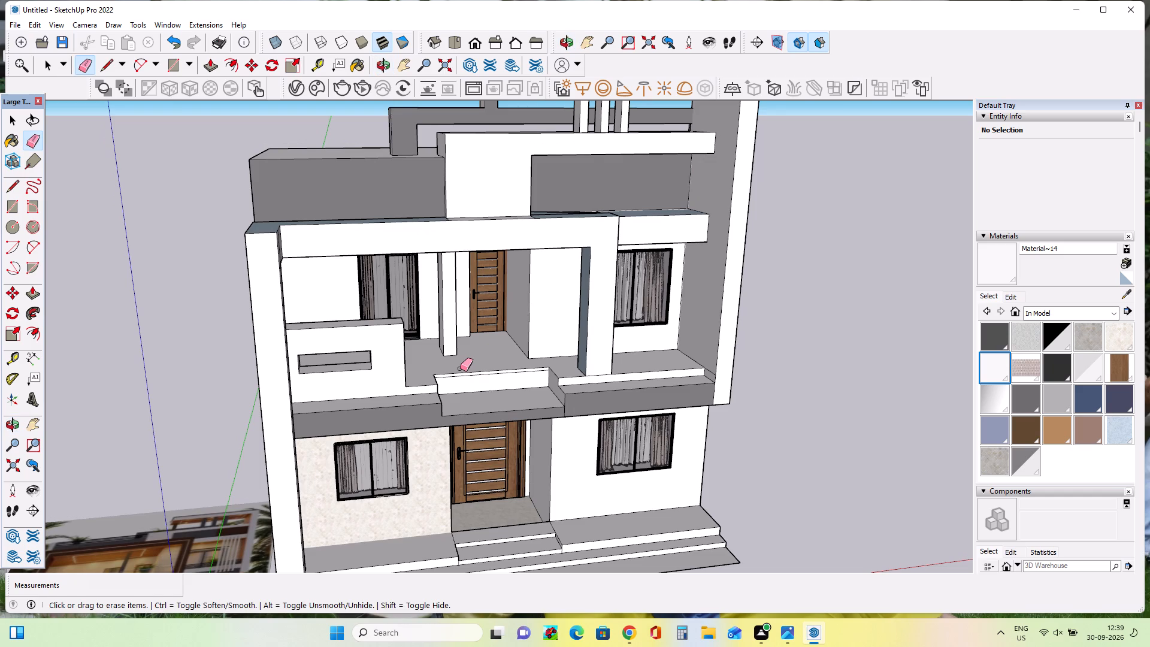
{"action": "middle_click_drag", "start_coordinate": [486, 409], "coordinate": [512, 235]}
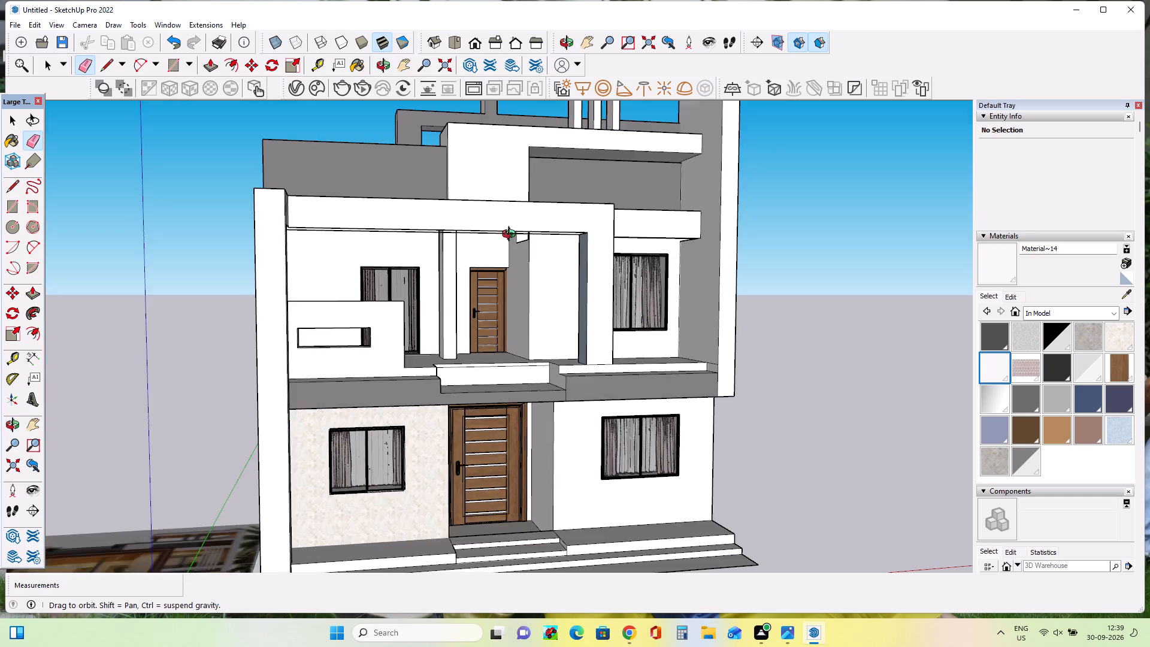
{"action": "middle_click_drag", "start_coordinate": [512, 235], "coordinate": [517, 219]}
{"action": "scroll", "coordinate": [492, 284], "scroll_direction": "up", "scroll_amount": 3}
{"action": "middle_click_drag", "start_coordinate": [500, 355], "coordinate": [479, 319]}
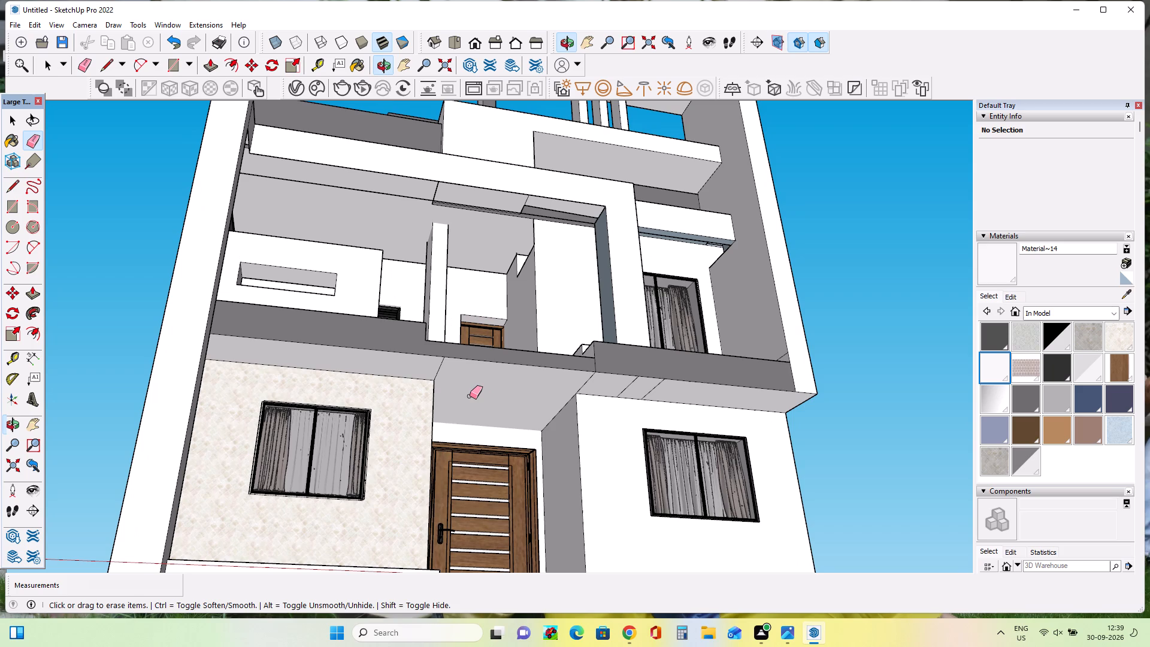
{"action": "left_click", "coordinate": [1053, 317]}
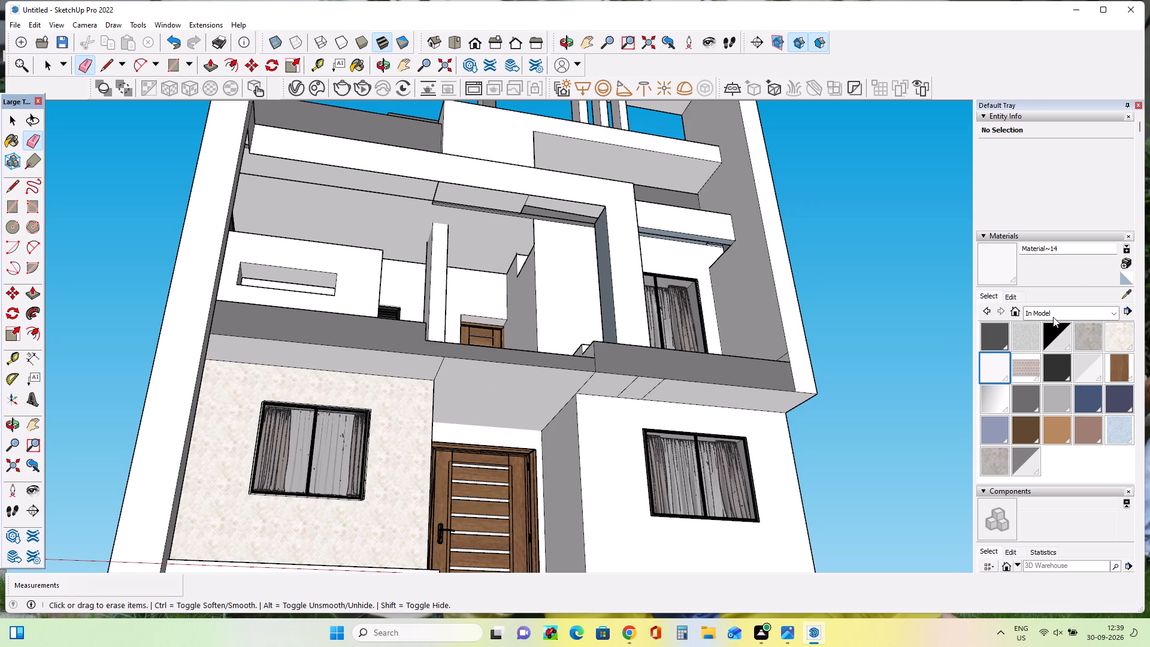
{"action": "left_click", "coordinate": [1053, 317]}
{"action": "left_click", "coordinate": [1061, 307]}
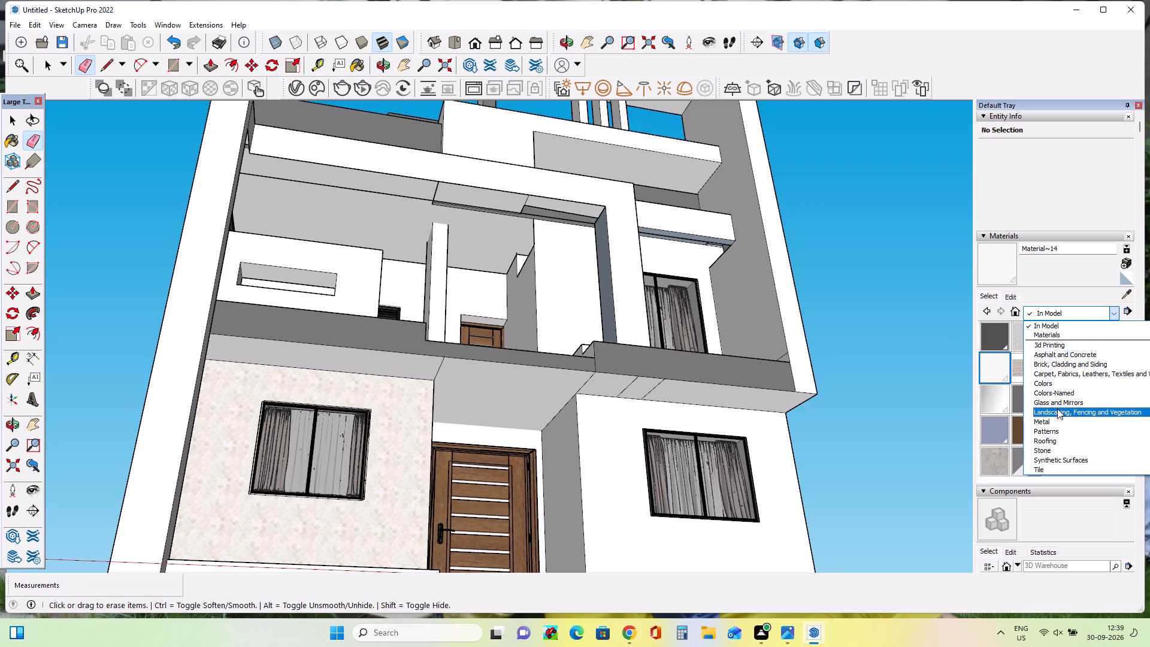
{"action": "left_click", "coordinate": [1063, 435]}
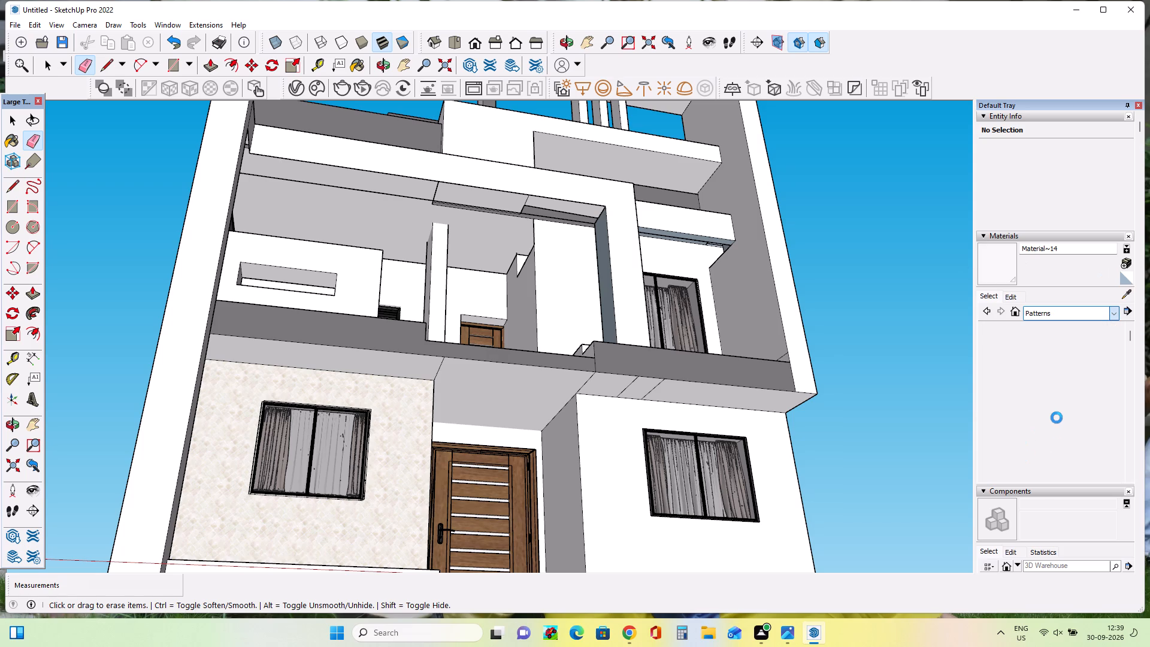
{"action": "left_click", "coordinate": [1067, 309]}
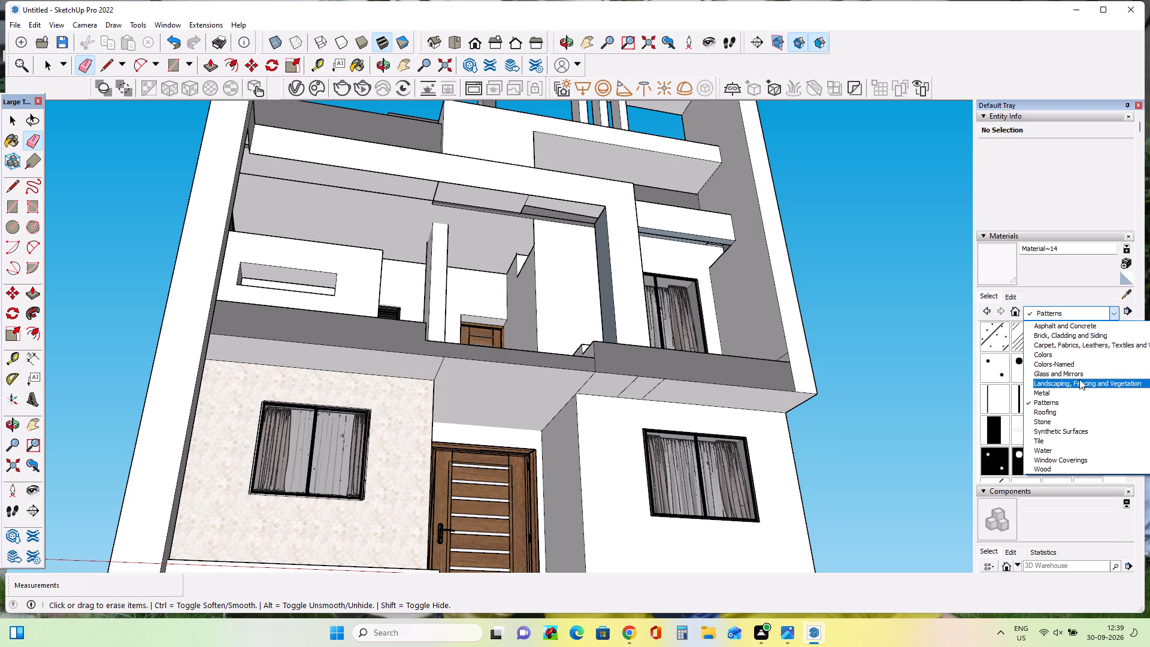
{"action": "left_click", "coordinate": [1078, 336]}
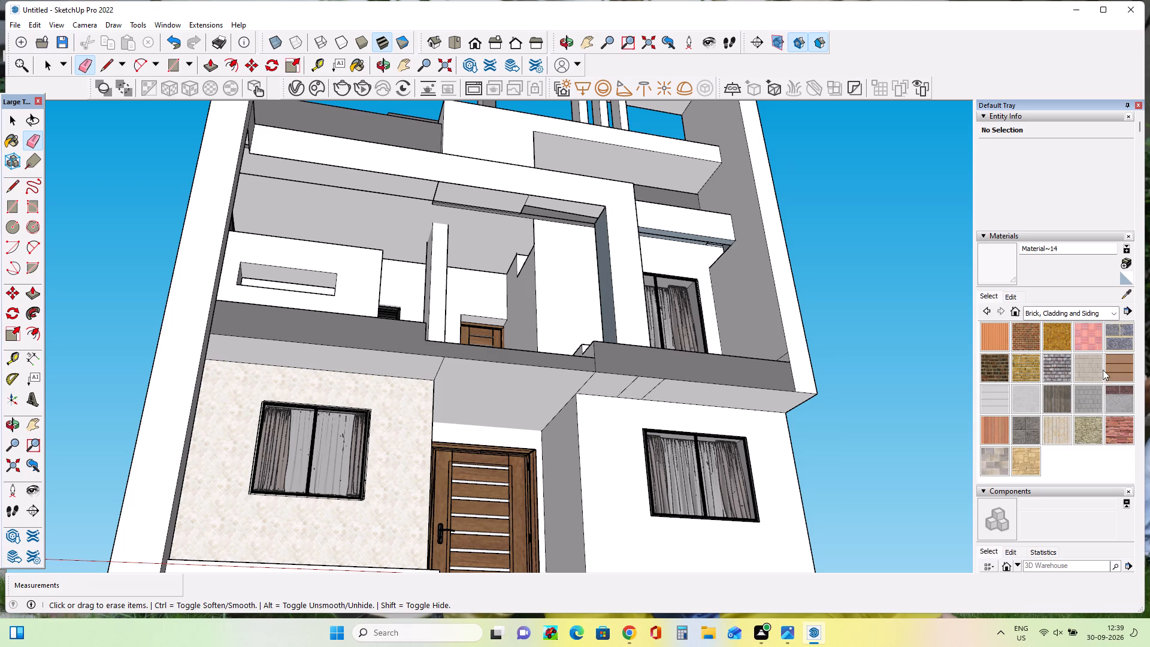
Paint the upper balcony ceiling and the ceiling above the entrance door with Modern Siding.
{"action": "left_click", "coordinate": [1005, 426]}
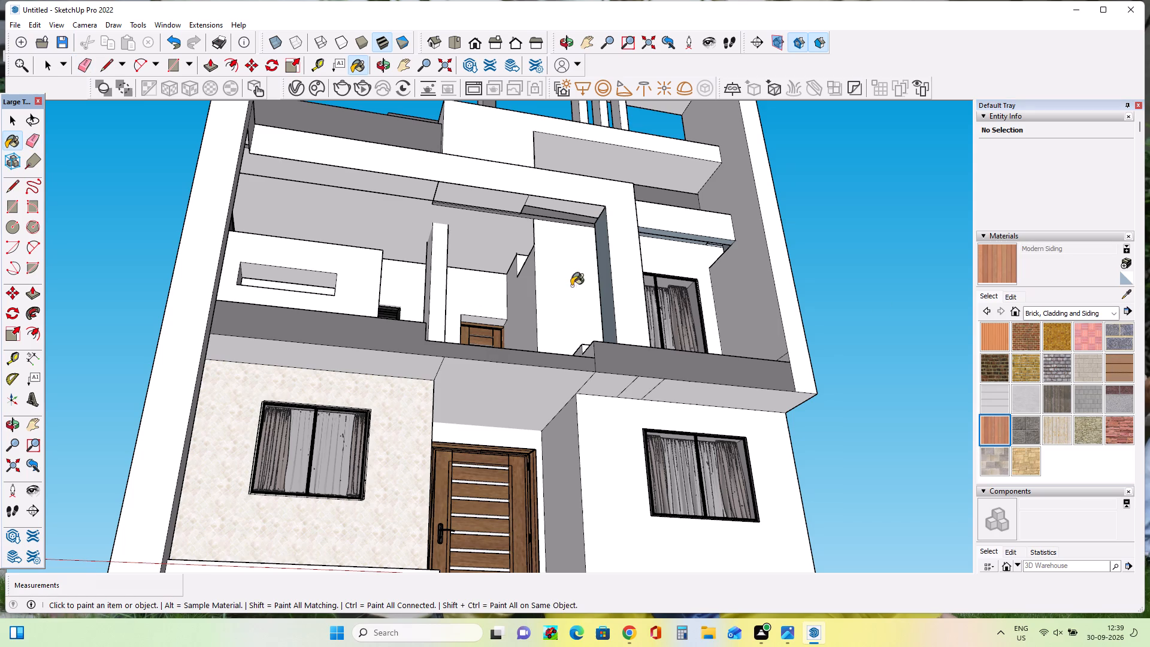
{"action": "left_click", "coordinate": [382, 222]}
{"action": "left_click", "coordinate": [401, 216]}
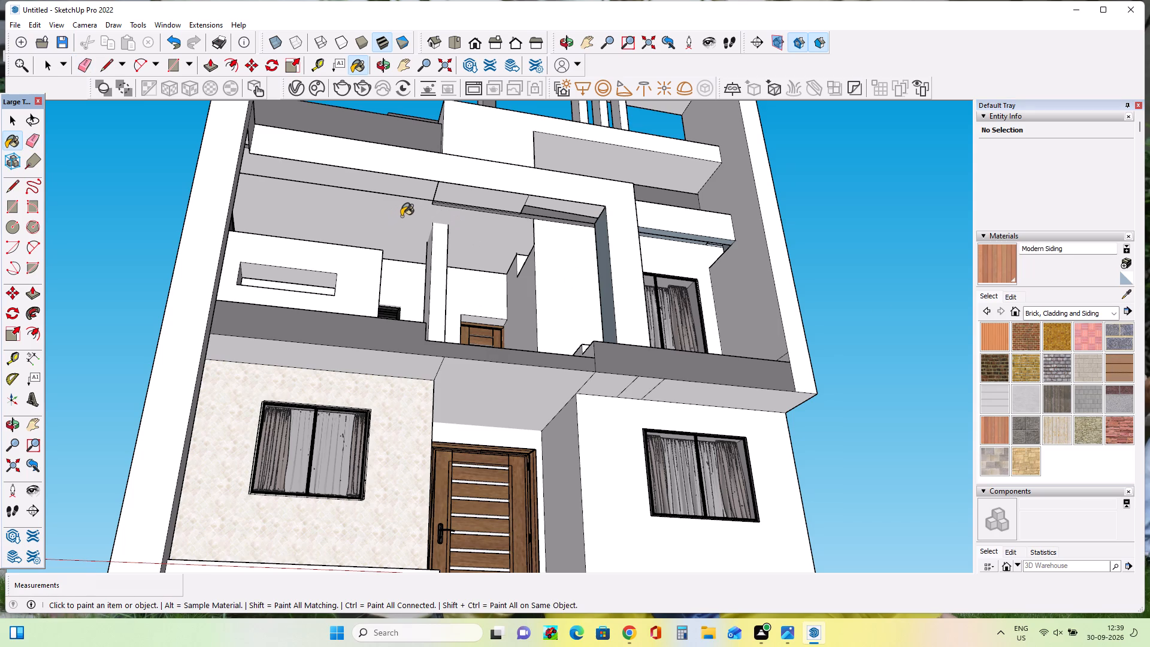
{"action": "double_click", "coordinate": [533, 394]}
Paint the upper balcony ceiling and the ceiling above the entrance door with Beadboard.
{"action": "middle_click_drag", "start_coordinate": [565, 435], "coordinate": [567, 460]}
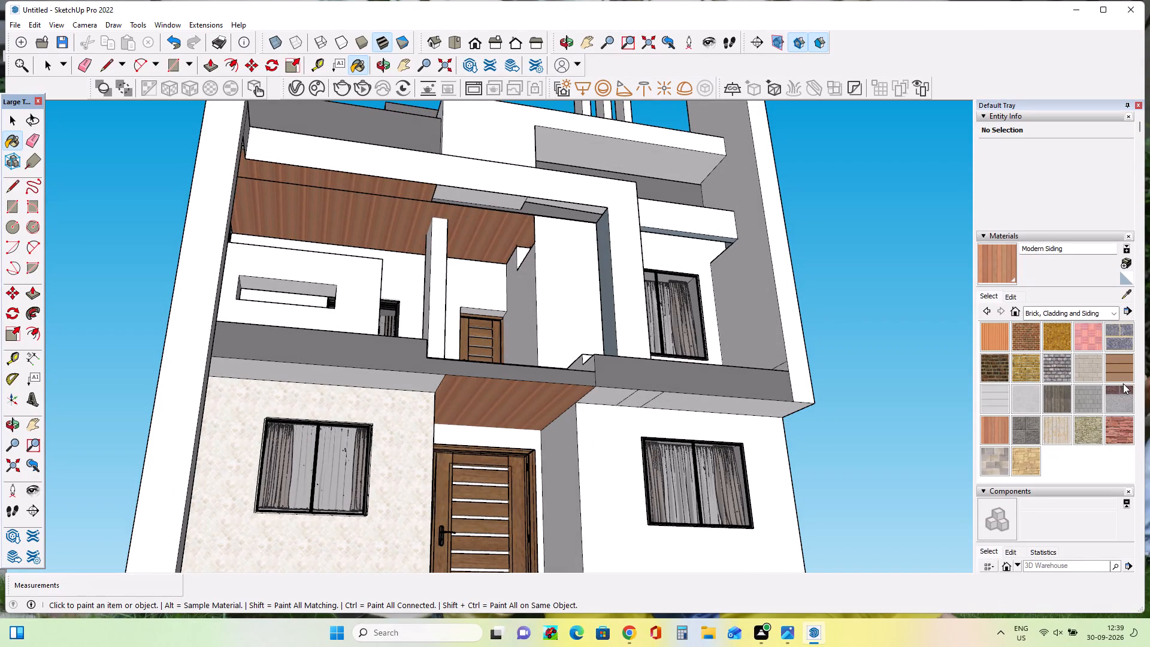
{"action": "double_click", "coordinate": [992, 342]}
{"action": "left_click", "coordinate": [485, 229]}
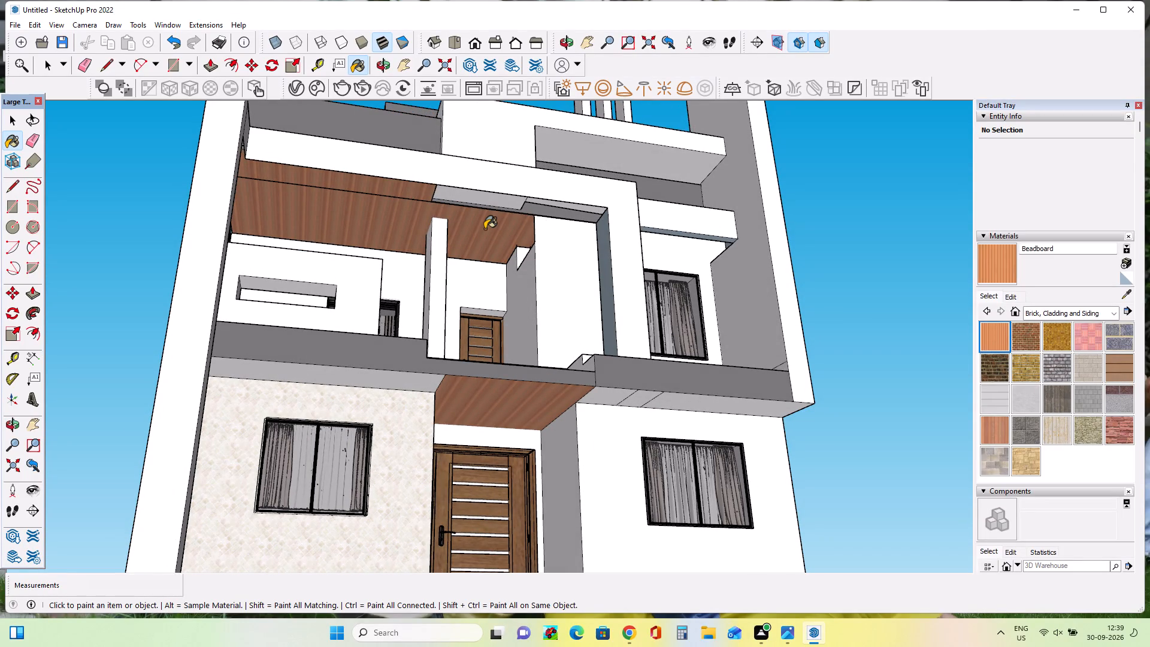
{"action": "left_click", "coordinate": [495, 416]}
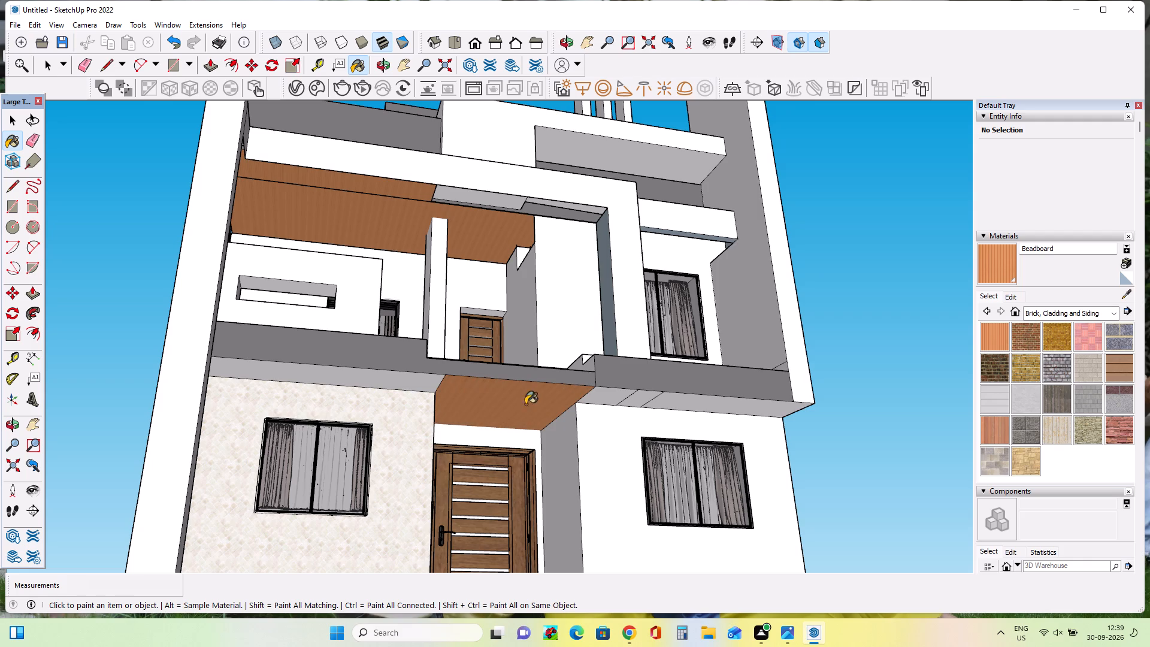
Examine the front facade and its ceilings and undersides from several angles to check the applied materials.
{"action": "middle_click_drag", "start_coordinate": [575, 477], "coordinate": [456, 494]}
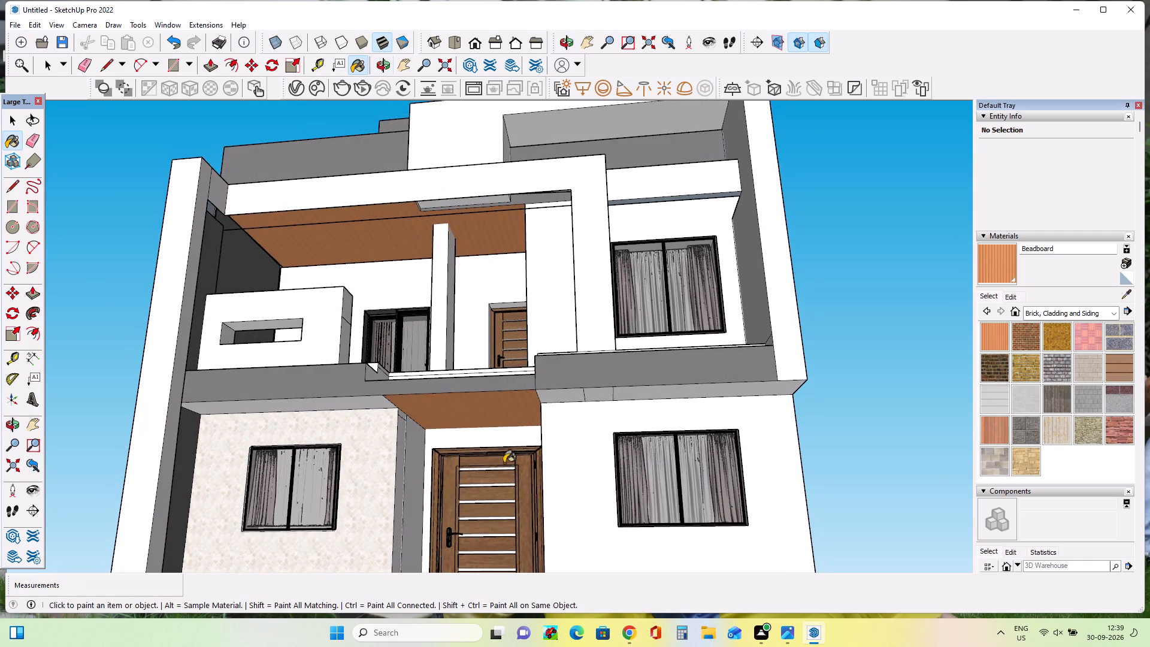
{"action": "scroll", "coordinate": [537, 447], "scroll_direction": "down", "scroll_amount": 6}
{"action": "middle_click_drag", "start_coordinate": [553, 468], "coordinate": [606, 556]}
{"action": "scroll", "coordinate": [555, 474], "scroll_direction": "down", "scroll_amount": 1}
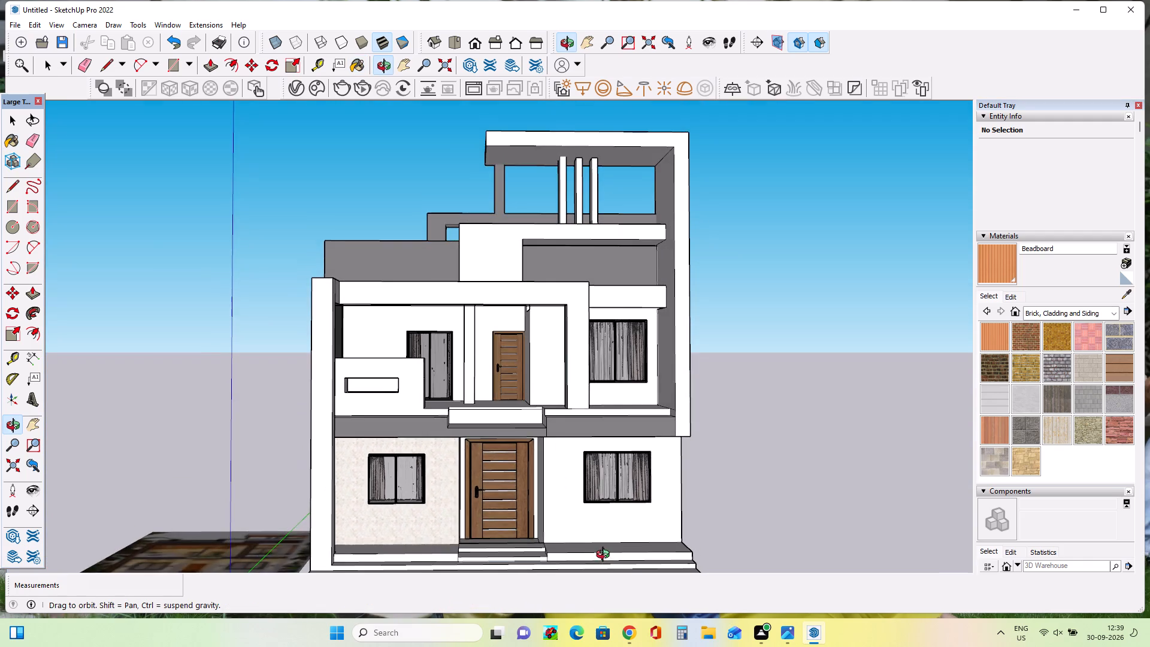
{"action": "middle_click_drag", "start_coordinate": [606, 556], "coordinate": [652, 478]}
{"action": "scroll", "coordinate": [589, 472], "scroll_direction": "up", "scroll_amount": 2}
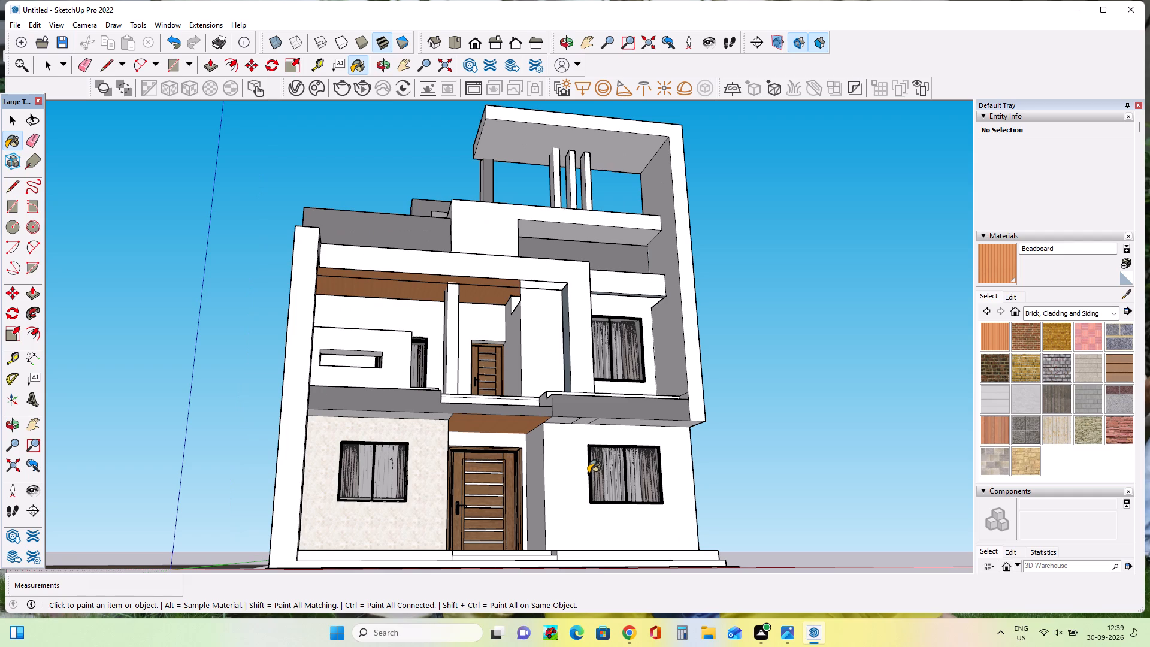
{"action": "middle_click_drag", "start_coordinate": [588, 474], "coordinate": [597, 439]}
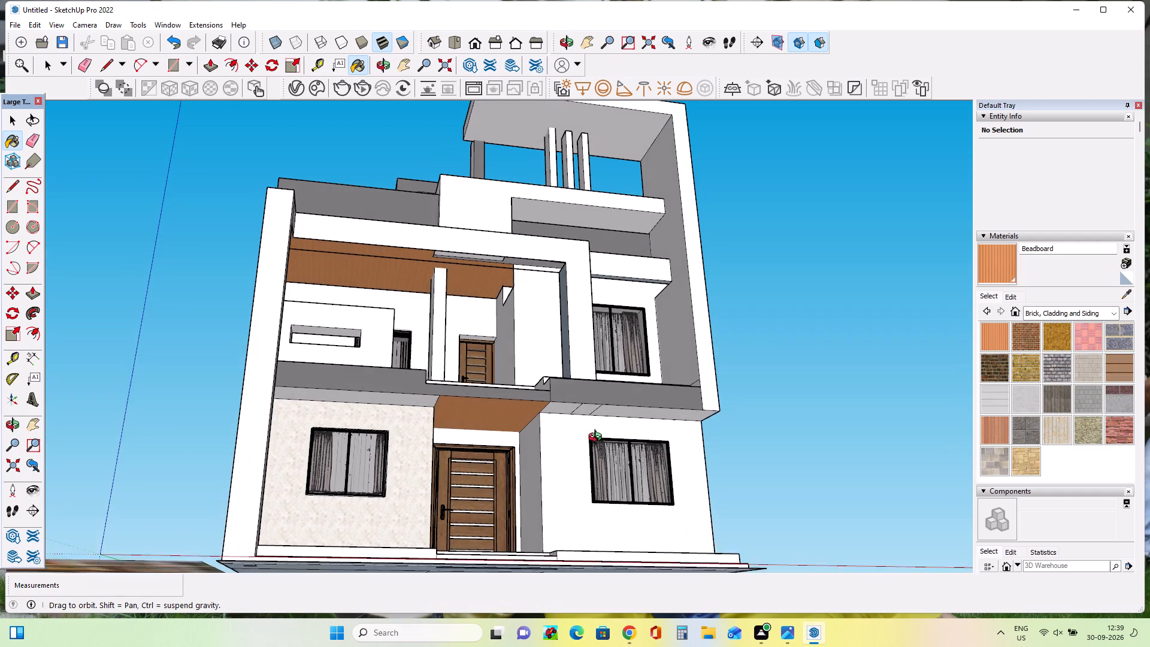
{"action": "scroll", "coordinate": [532, 267], "scroll_direction": "up", "scroll_amount": 7}
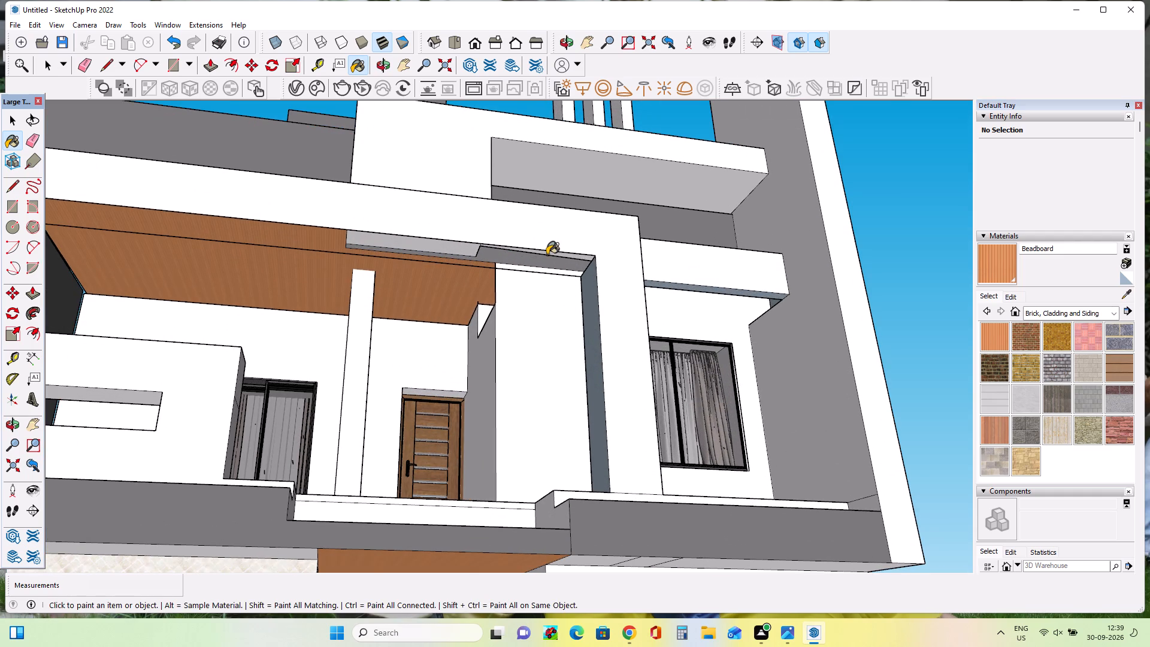
{"action": "scroll", "coordinate": [546, 264], "scroll_direction": "down", "scroll_amount": 12}
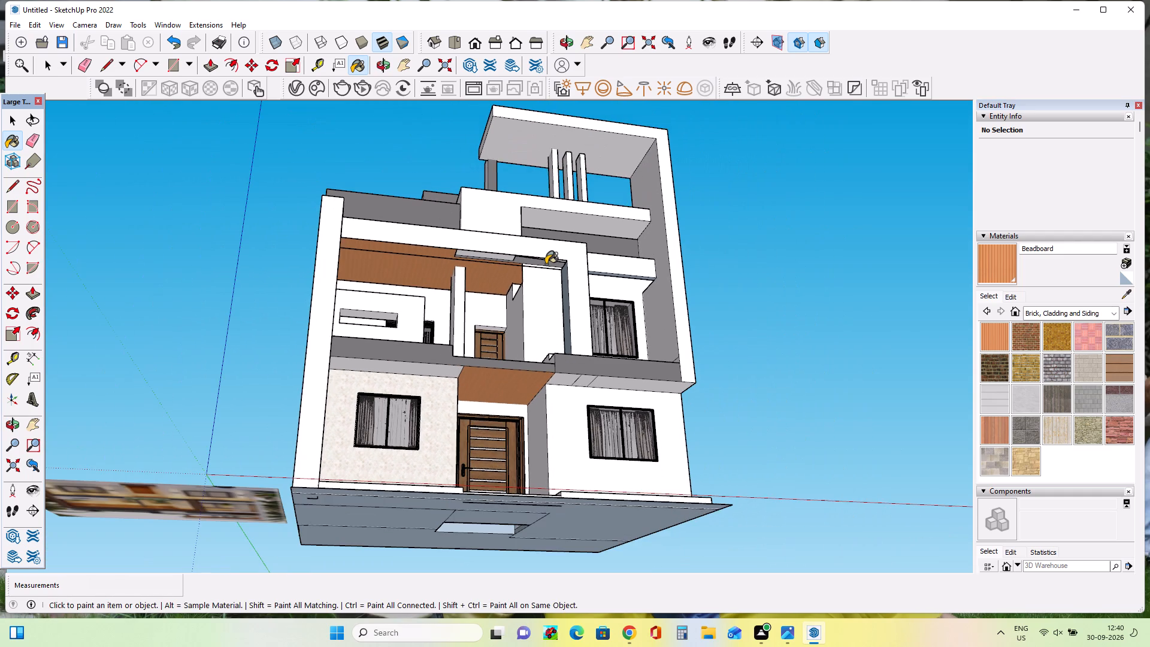
{"action": "scroll", "coordinate": [543, 292], "scroll_direction": "down", "scroll_amount": 3}
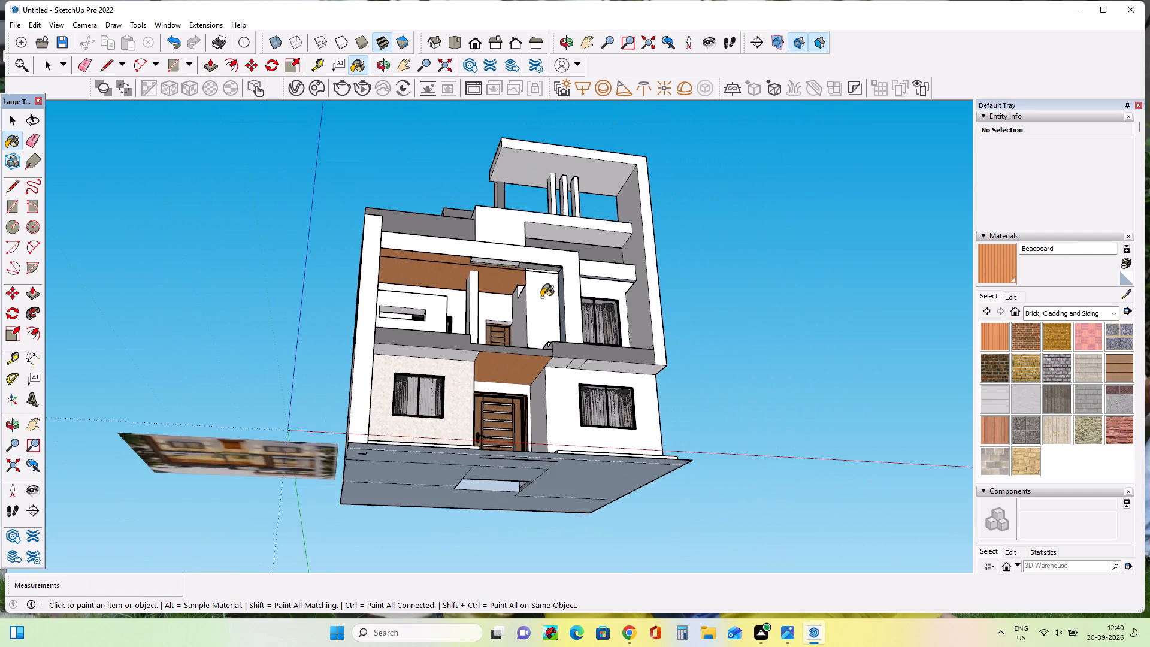
Try to draw a rectangle about 26' 4 1/2" long from the upper balcony's ceiling corner along the underside behind the front beam.
{"action": "middle_click_drag", "start_coordinate": [541, 337], "coordinate": [537, 502]}
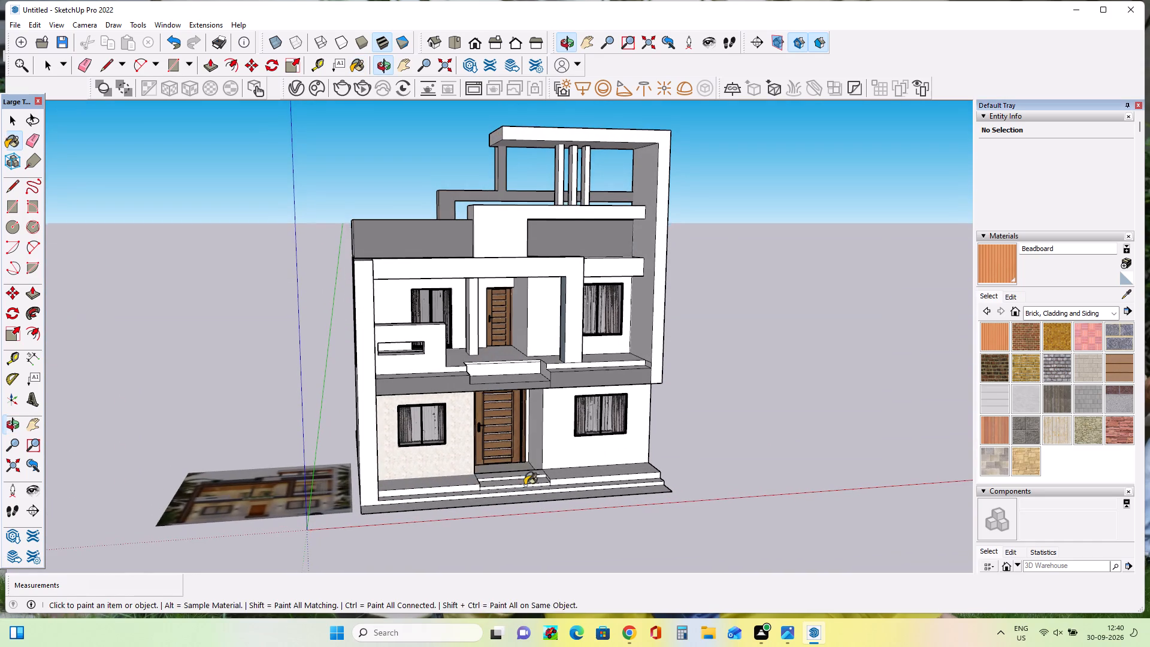
{"action": "middle_click_drag", "start_coordinate": [517, 465], "coordinate": [462, 395]}
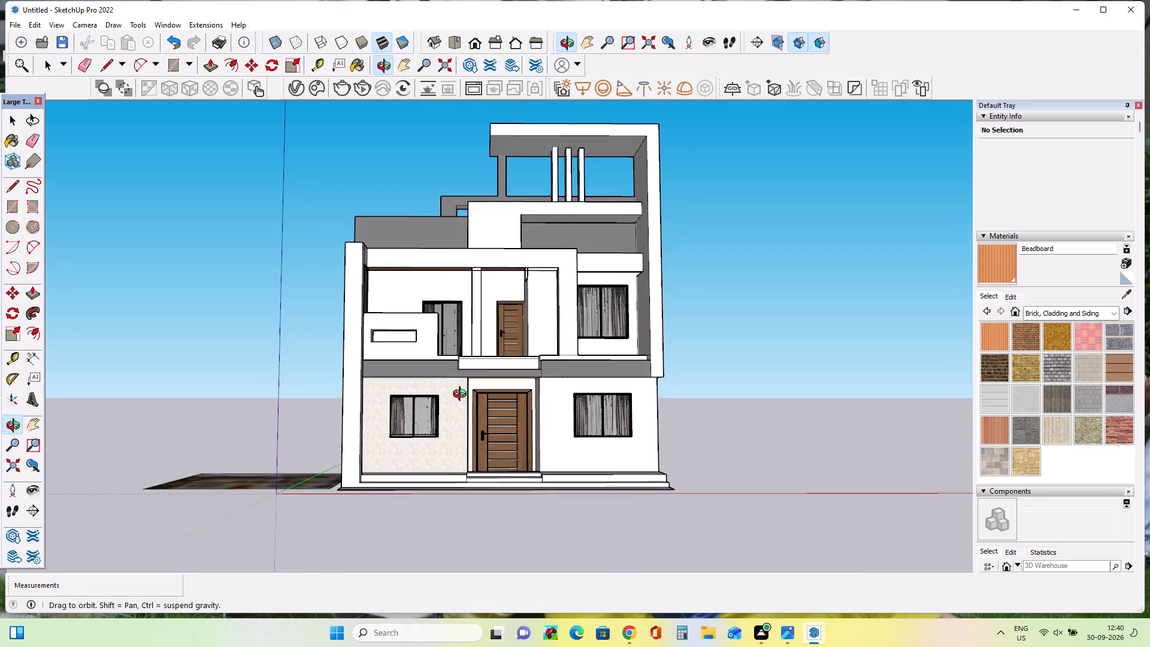
{"action": "middle_click_drag", "start_coordinate": [462, 395], "coordinate": [463, 382]}
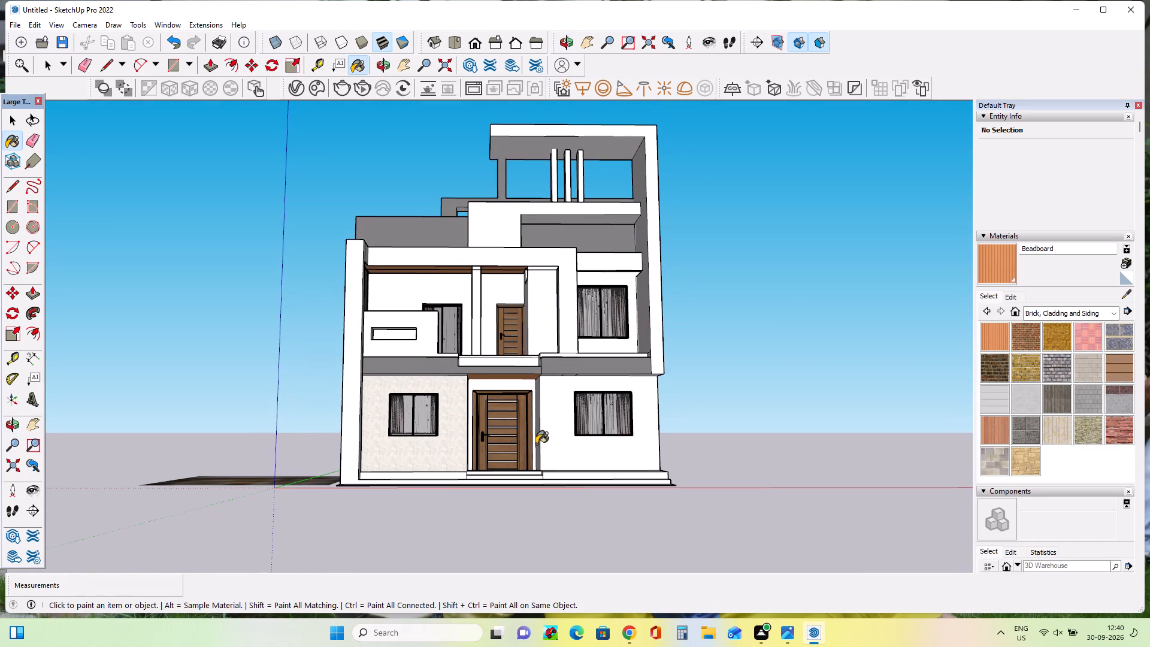
{"action": "middle_click_drag", "start_coordinate": [531, 438], "coordinate": [567, 322]}
{"action": "scroll", "coordinate": [540, 280], "scroll_direction": "up", "scroll_amount": 10}
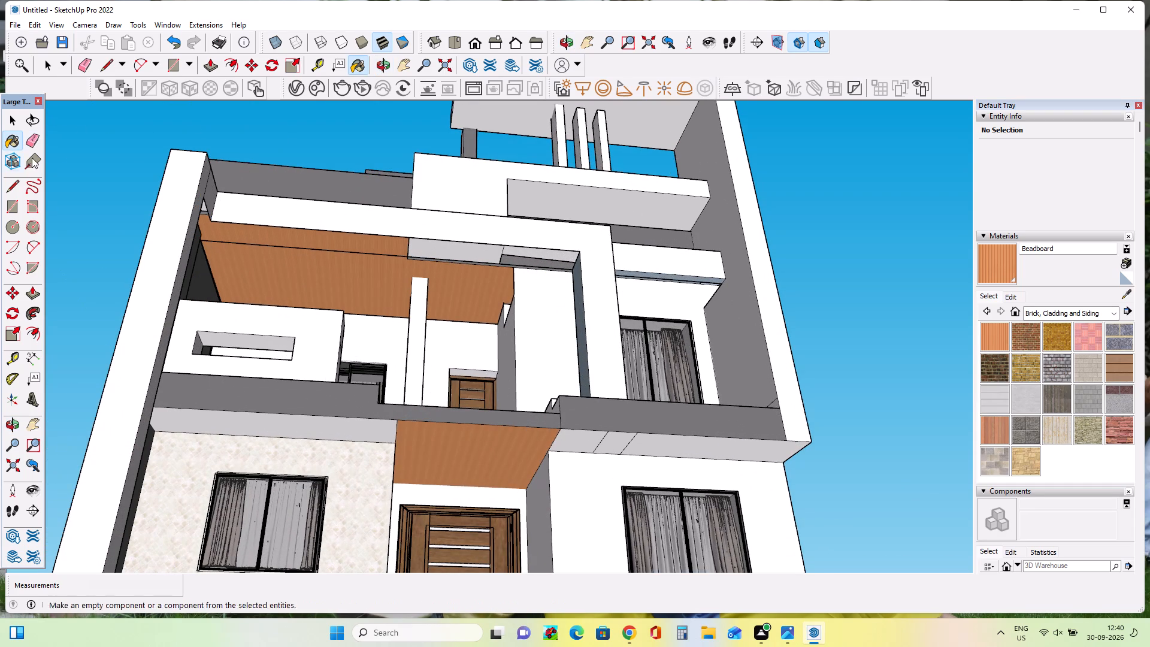
{"action": "left_click", "coordinate": [20, 211]}
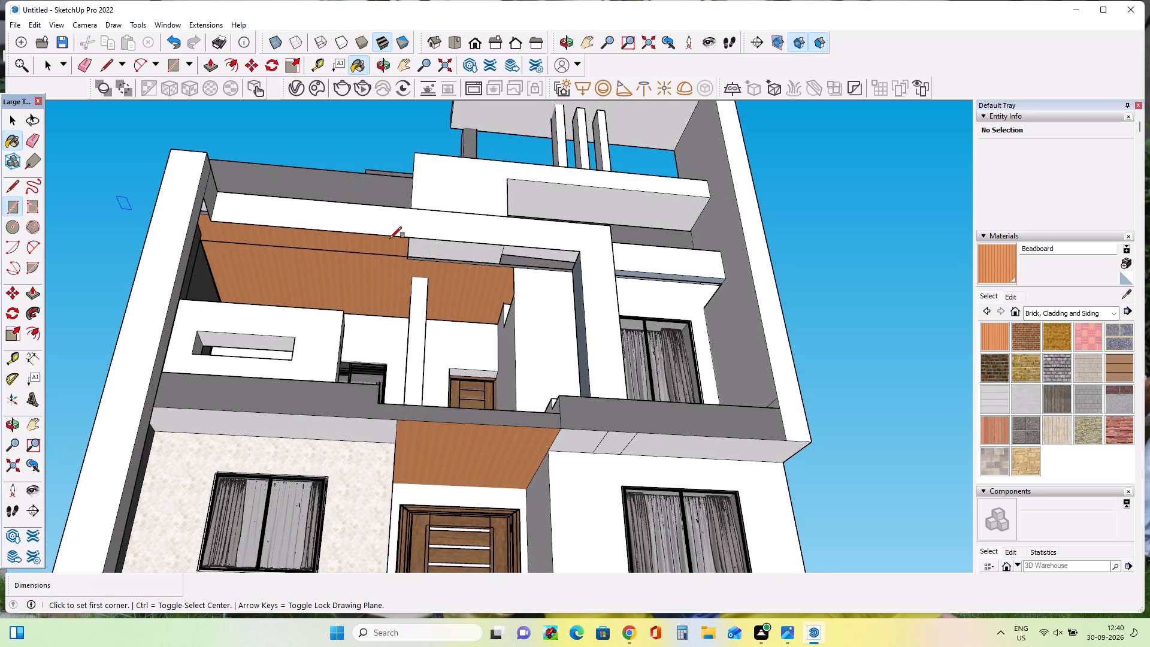
{"action": "double_click", "coordinate": [406, 259]}
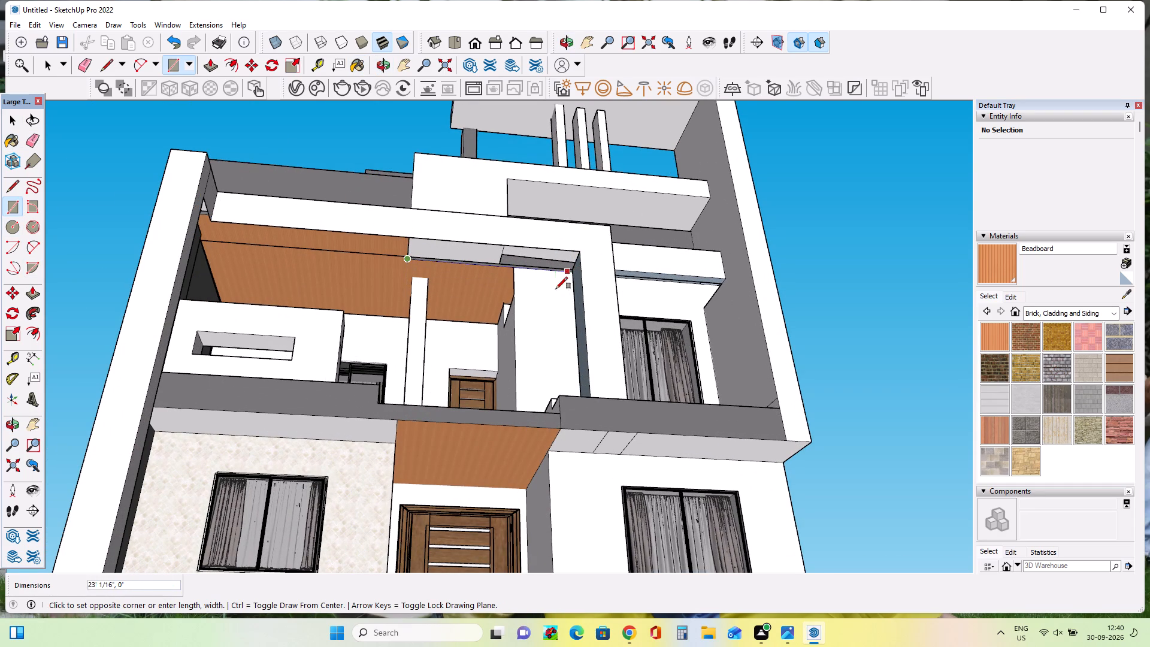
{"action": "middle_click_drag", "start_coordinate": [556, 291], "coordinate": [558, 461]}
{"action": "middle_click_drag", "start_coordinate": [408, 231], "coordinate": [429, 403]}
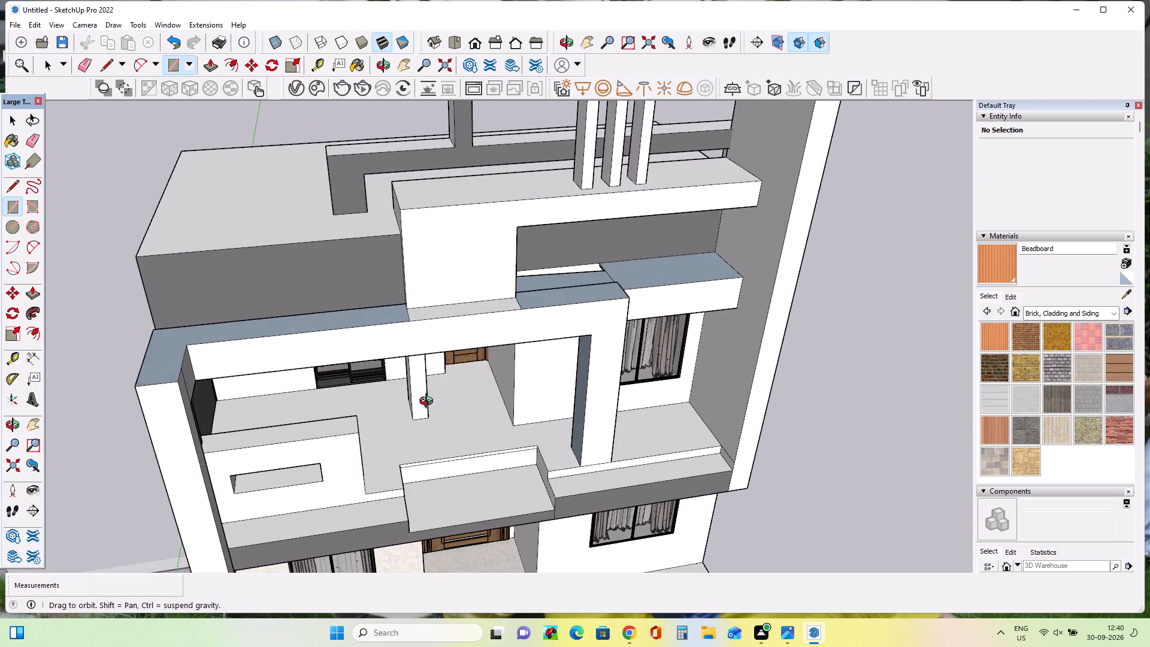
{"action": "middle_click_drag", "start_coordinate": [429, 403], "coordinate": [434, 201]}
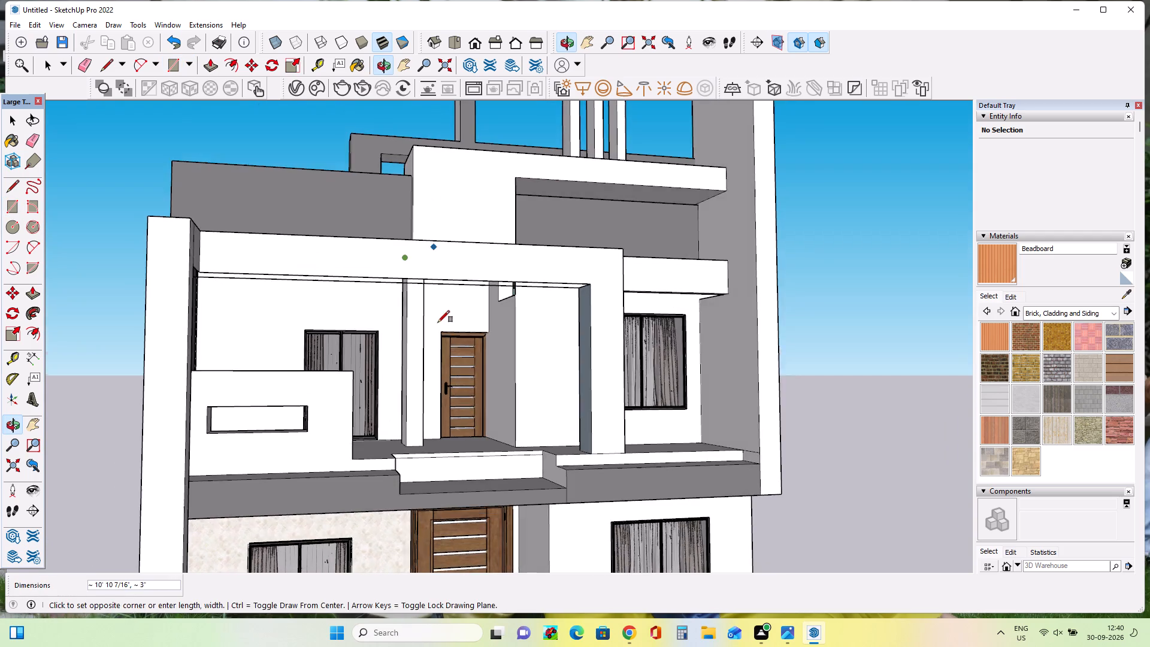
{"action": "scroll", "coordinate": [439, 322], "scroll_direction": "up", "scroll_amount": 1}
{"action": "middle_click_drag", "start_coordinate": [439, 322], "coordinate": [468, 127]}
{"action": "scroll", "coordinate": [437, 229], "scroll_direction": "up", "scroll_amount": 11}
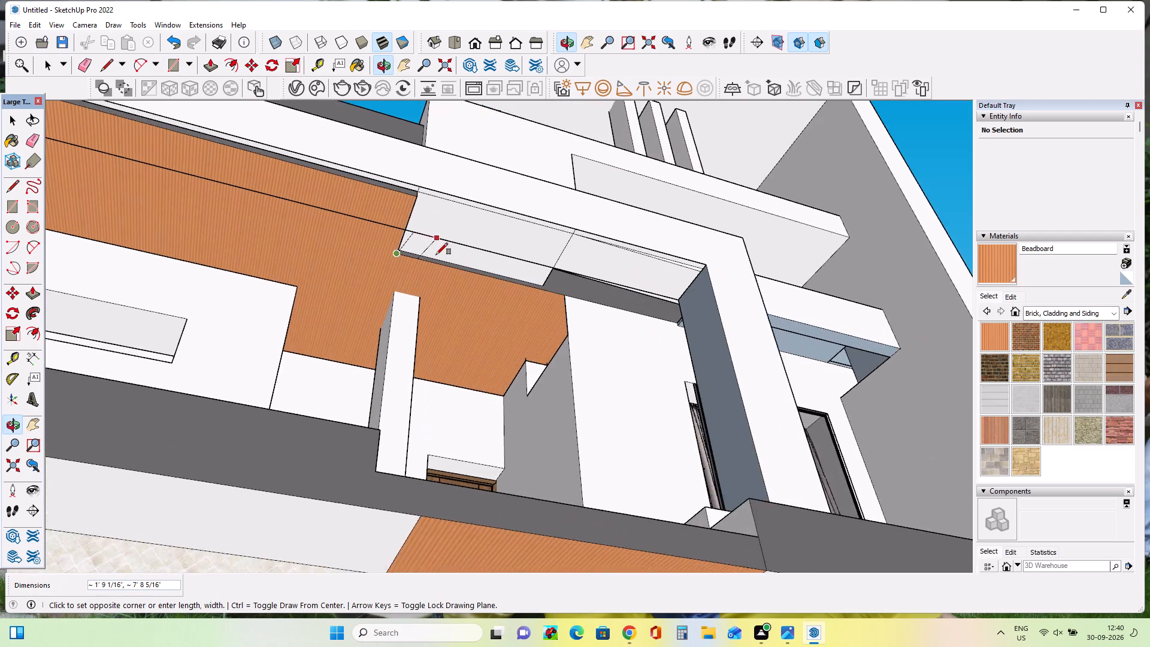
{"action": "scroll", "coordinate": [436, 255], "scroll_direction": "up", "scroll_amount": 2}
{"action": "left_click", "coordinate": [391, 255]}
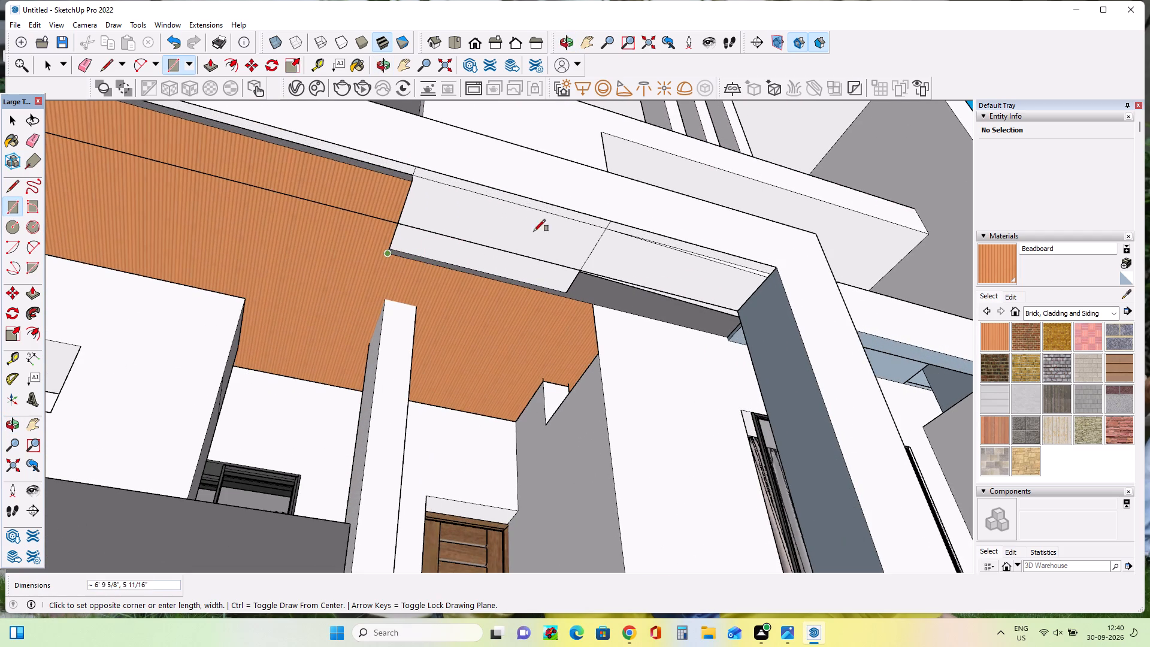
{"action": "left_click", "coordinate": [728, 341]}
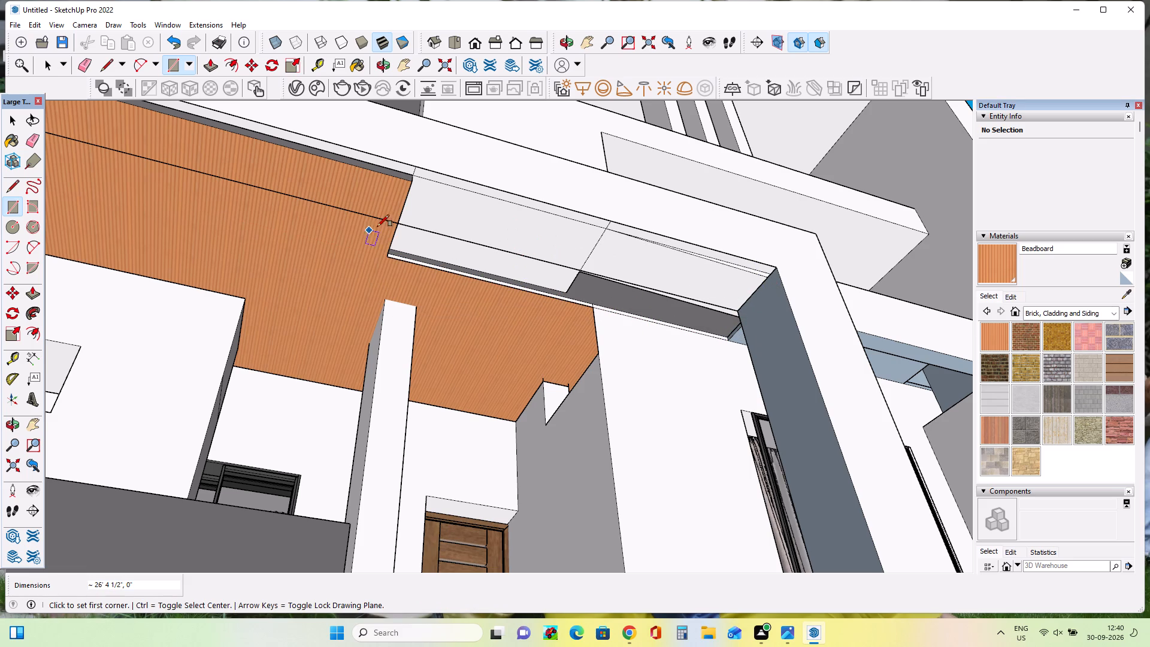
{"action": "double_click", "coordinate": [397, 223]}
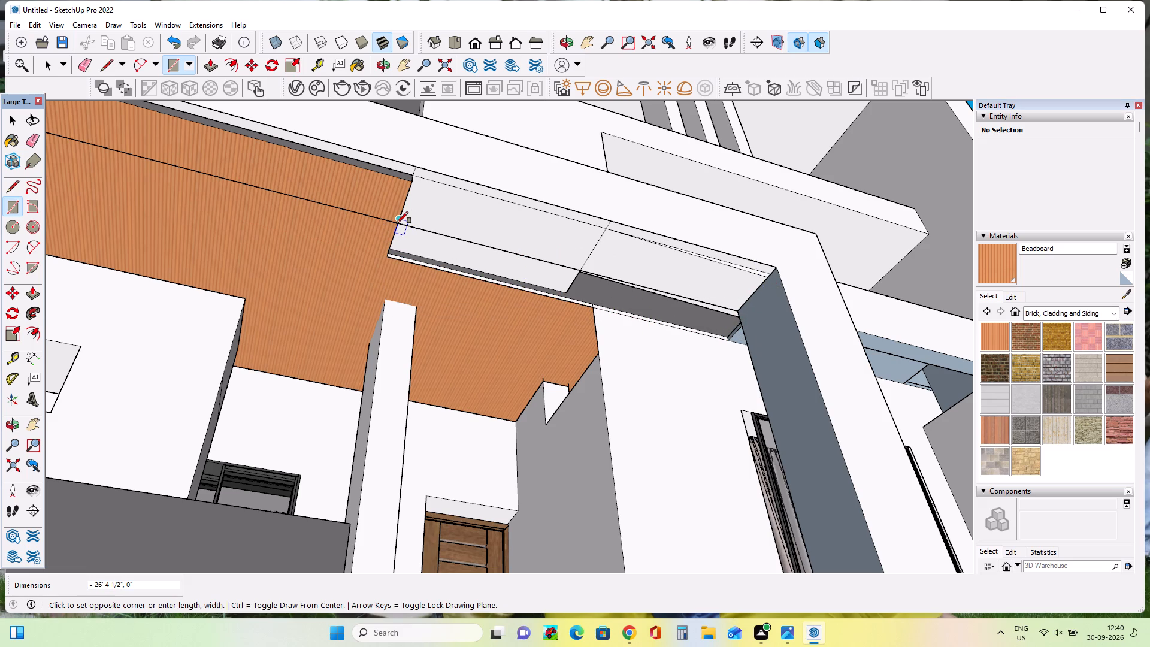
{"action": "key", "text": "Escape"}
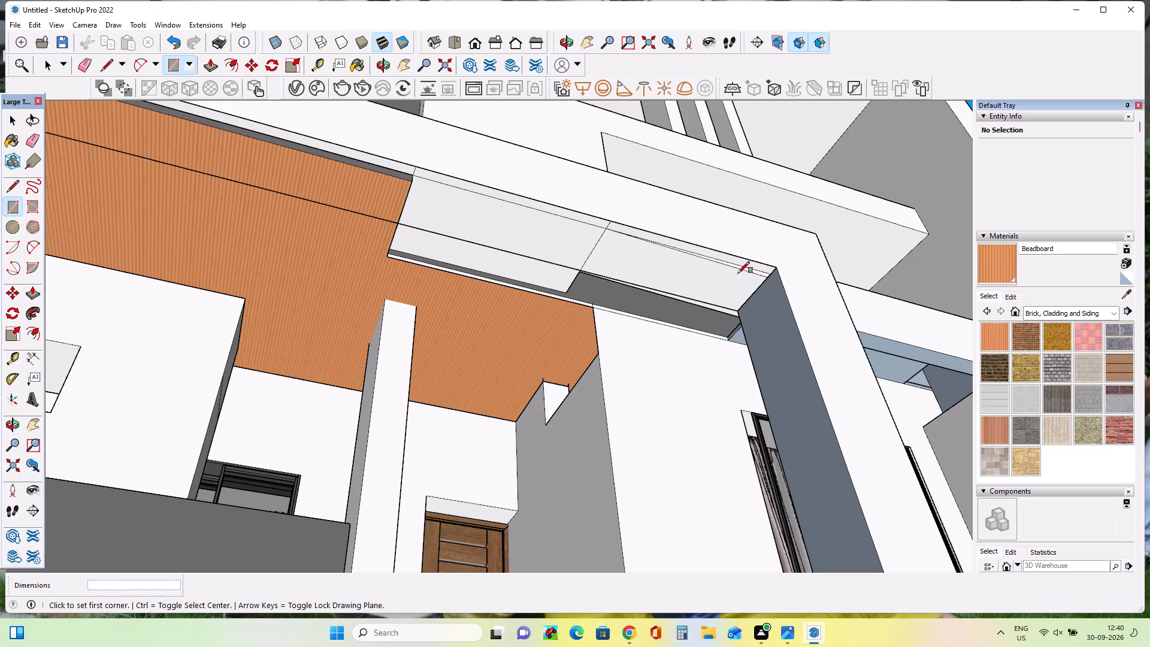
Create a new dark brown material from the Beadboard texture by lowering its colour brightness.
{"action": "scroll", "coordinate": [701, 276], "scroll_direction": "down", "scroll_amount": 13}
{"action": "middle_click_drag", "start_coordinate": [701, 276], "coordinate": [699, 293]}
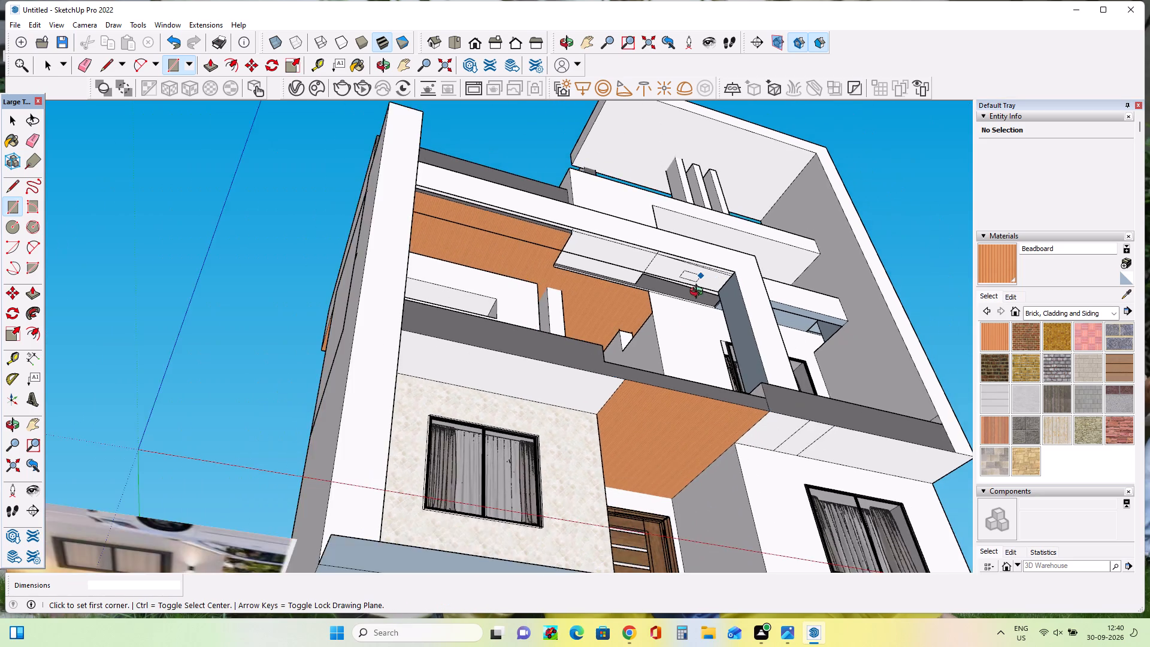
{"action": "middle_click_drag", "start_coordinate": [699, 293], "coordinate": [679, 406]}
{"action": "middle_click_drag", "start_coordinate": [679, 406], "coordinate": [670, 408]}
{"action": "scroll", "coordinate": [669, 404], "scroll_direction": "down", "scroll_amount": 3}
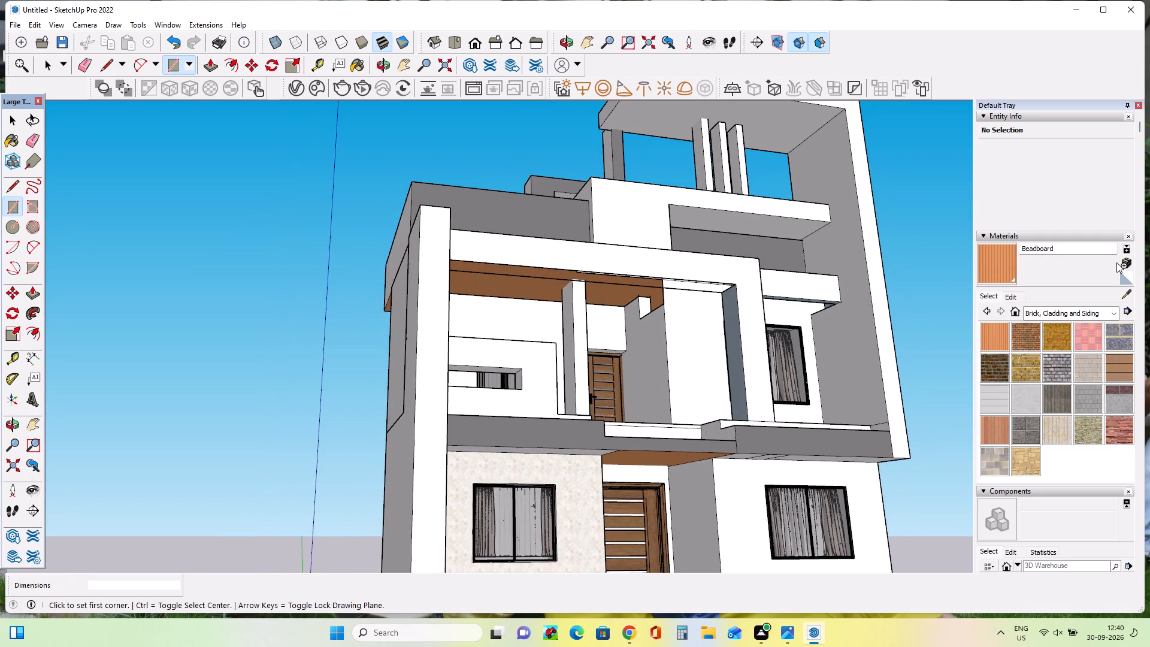
{"action": "left_click", "coordinate": [1125, 262]}
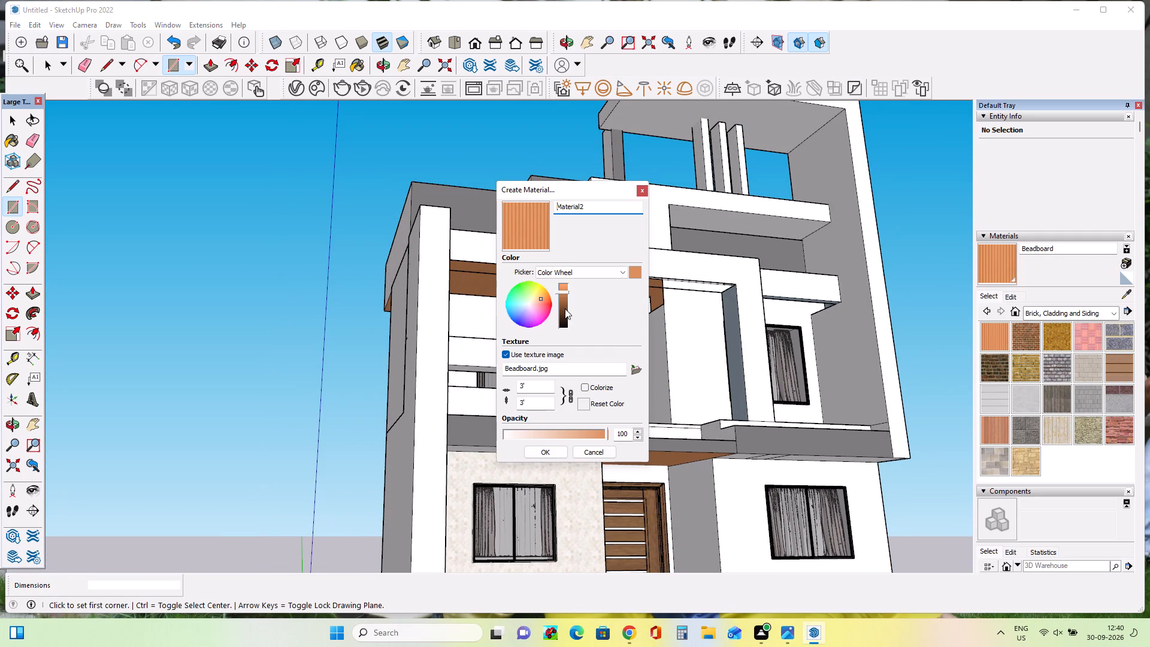
{"action": "double_click", "coordinate": [565, 309]}
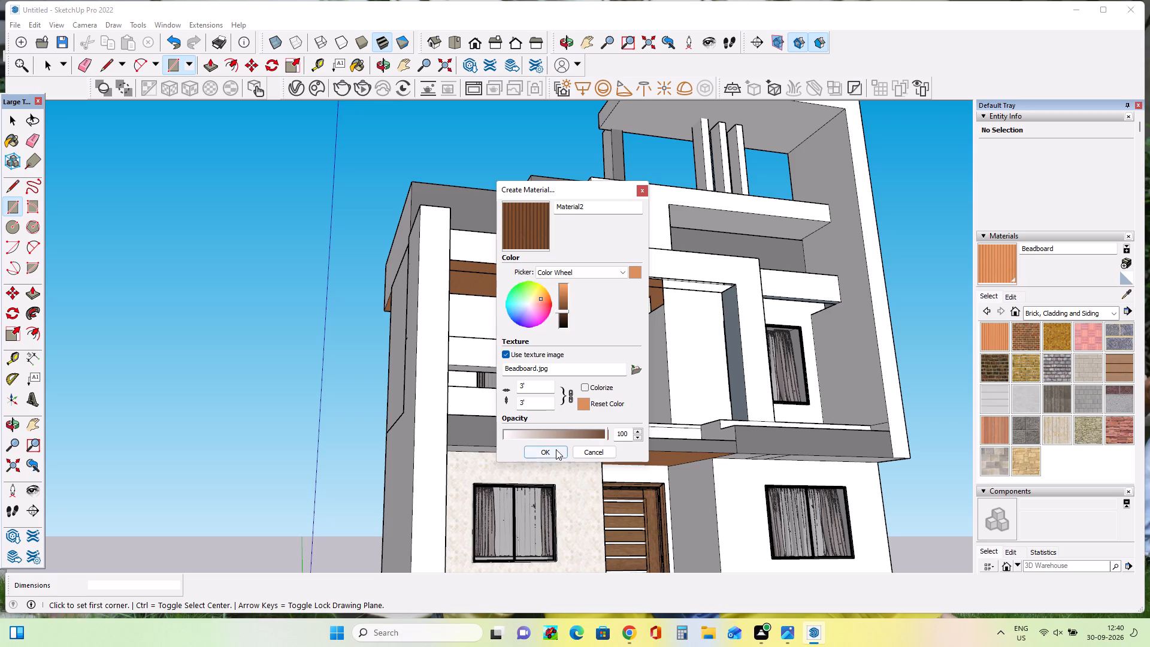
{"action": "left_click", "coordinate": [555, 450]}
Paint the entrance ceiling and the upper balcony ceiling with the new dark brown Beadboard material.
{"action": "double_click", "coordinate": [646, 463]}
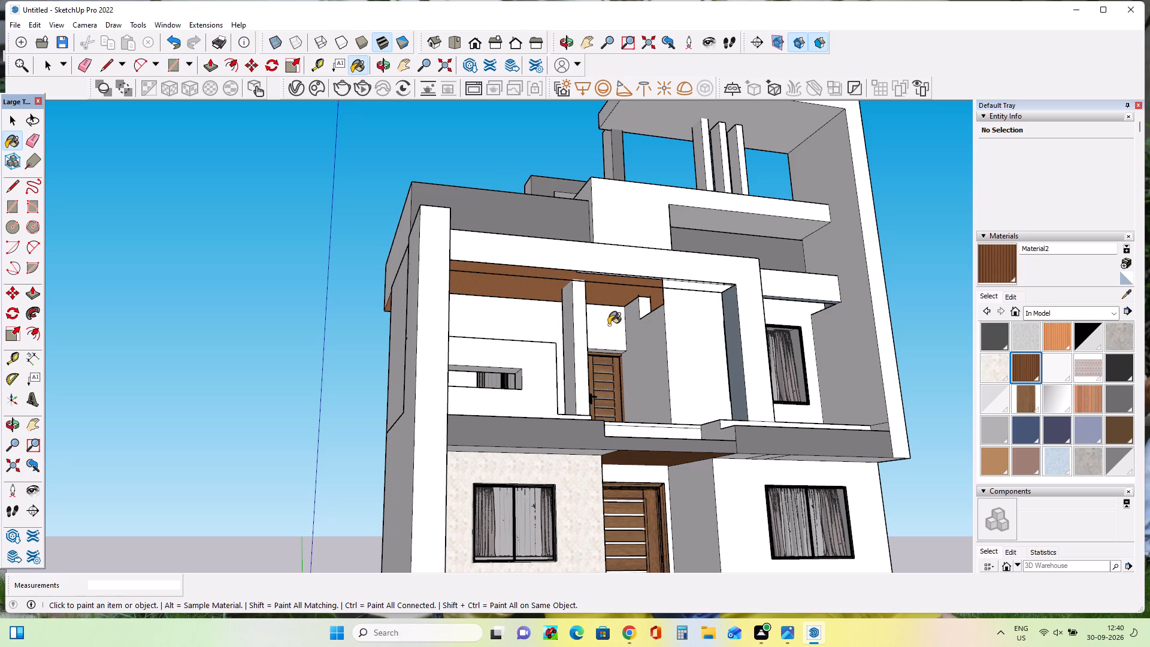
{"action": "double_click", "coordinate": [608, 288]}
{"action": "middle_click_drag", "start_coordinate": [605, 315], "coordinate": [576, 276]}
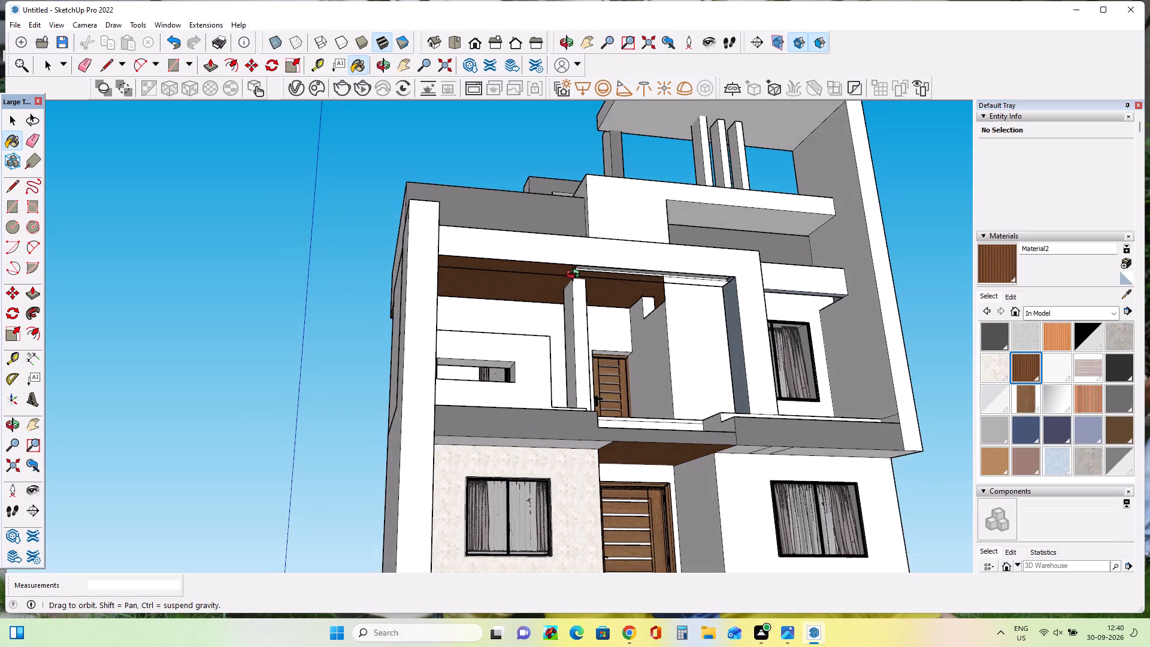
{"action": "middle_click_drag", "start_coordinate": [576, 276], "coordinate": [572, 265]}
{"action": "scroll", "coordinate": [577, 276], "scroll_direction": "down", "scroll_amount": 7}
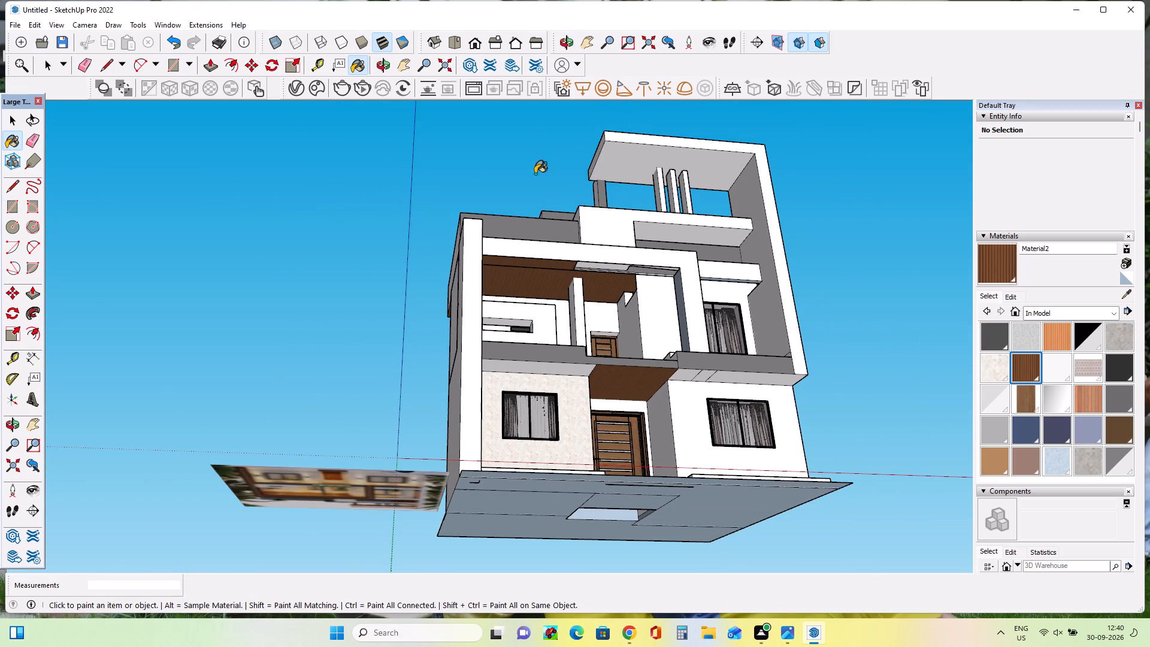
Create a slightly lighter brown Beadboard material based on the dark brown one.
{"action": "left_click", "coordinate": [1122, 263]}
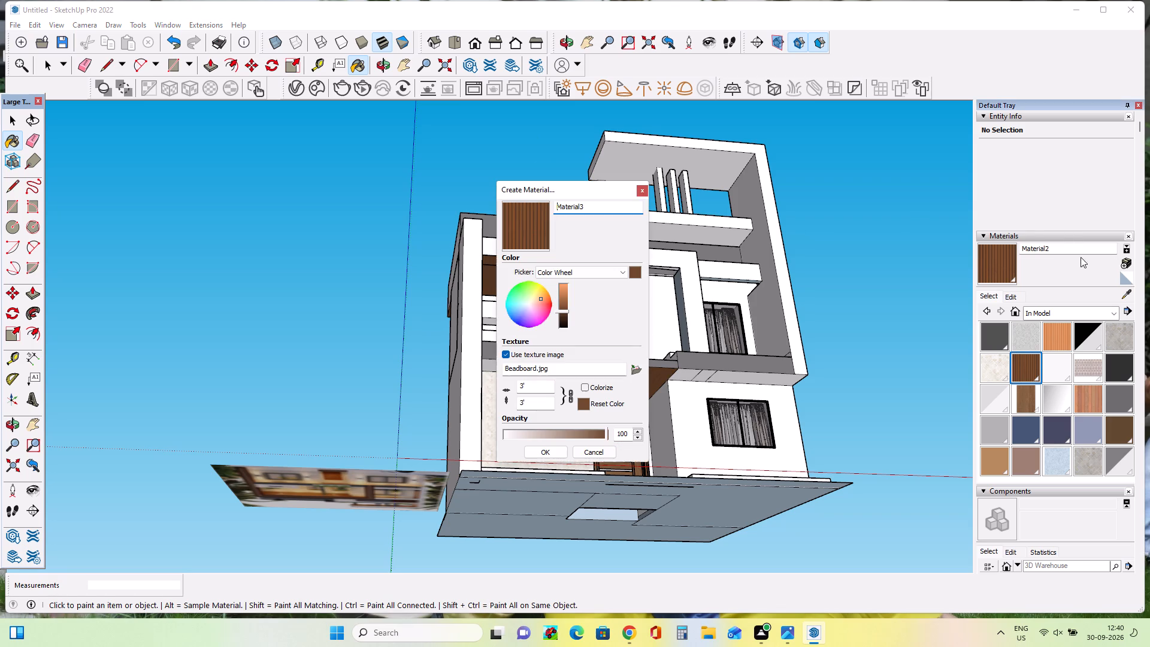
{"action": "double_click", "coordinate": [562, 306]}
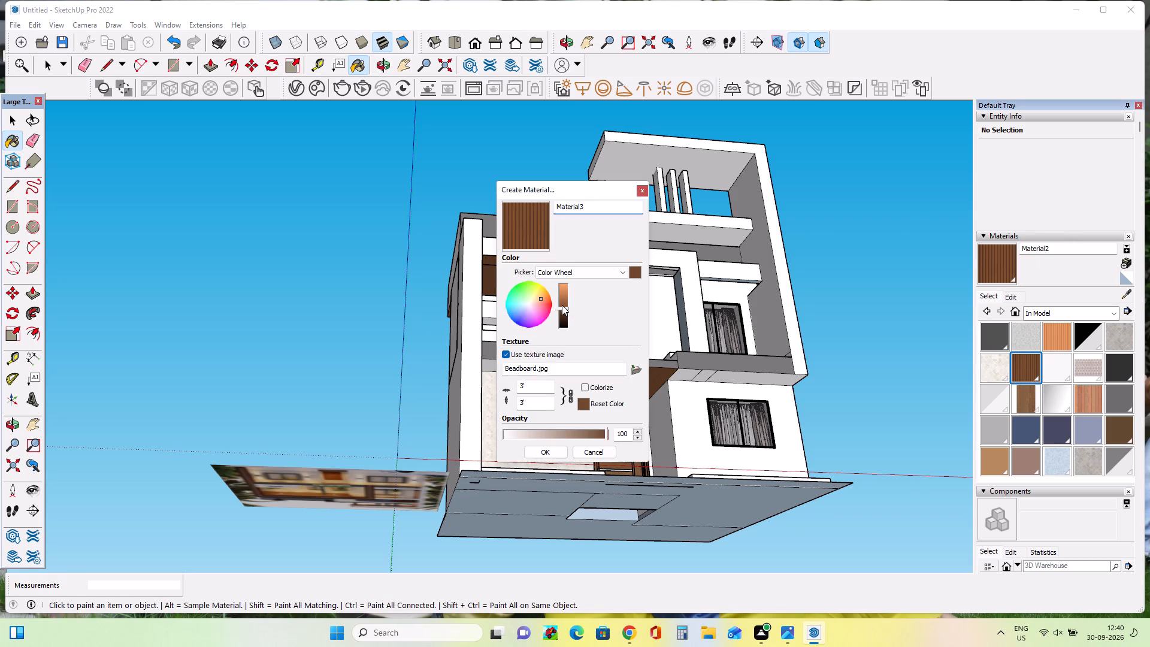
{"action": "left_click", "coordinate": [562, 303]}
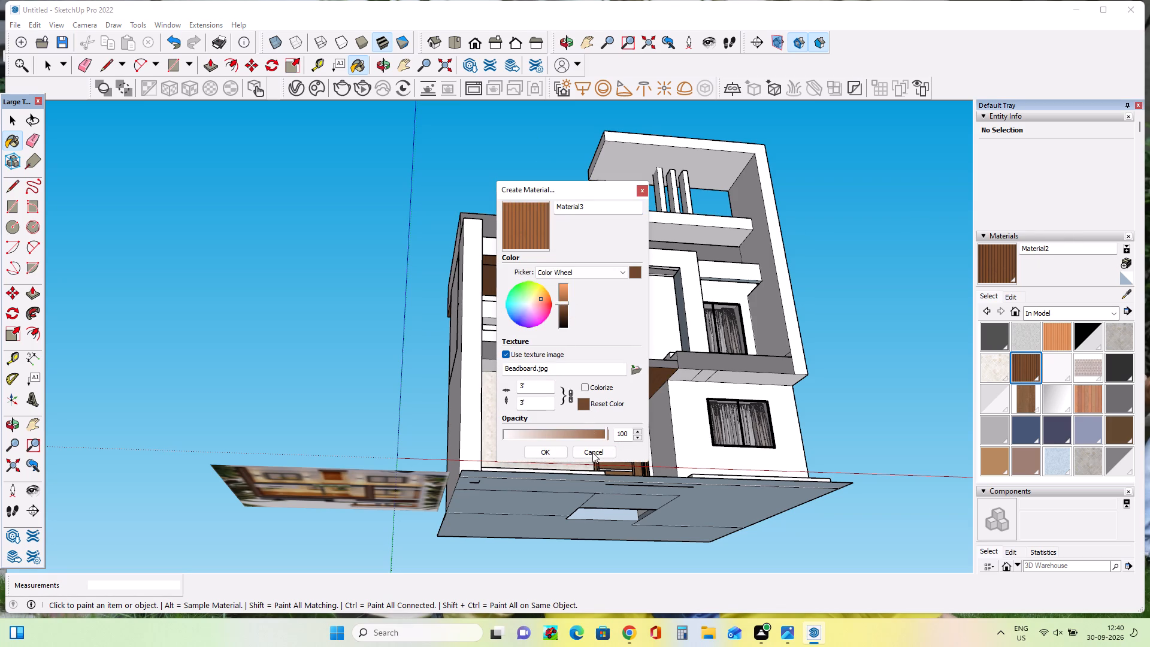
{"action": "left_click", "coordinate": [549, 455]}
Paint the entrance ceiling and the upper balcony ceiling with the lighter brown Beadboard material.
{"action": "left_click", "coordinate": [639, 376]}
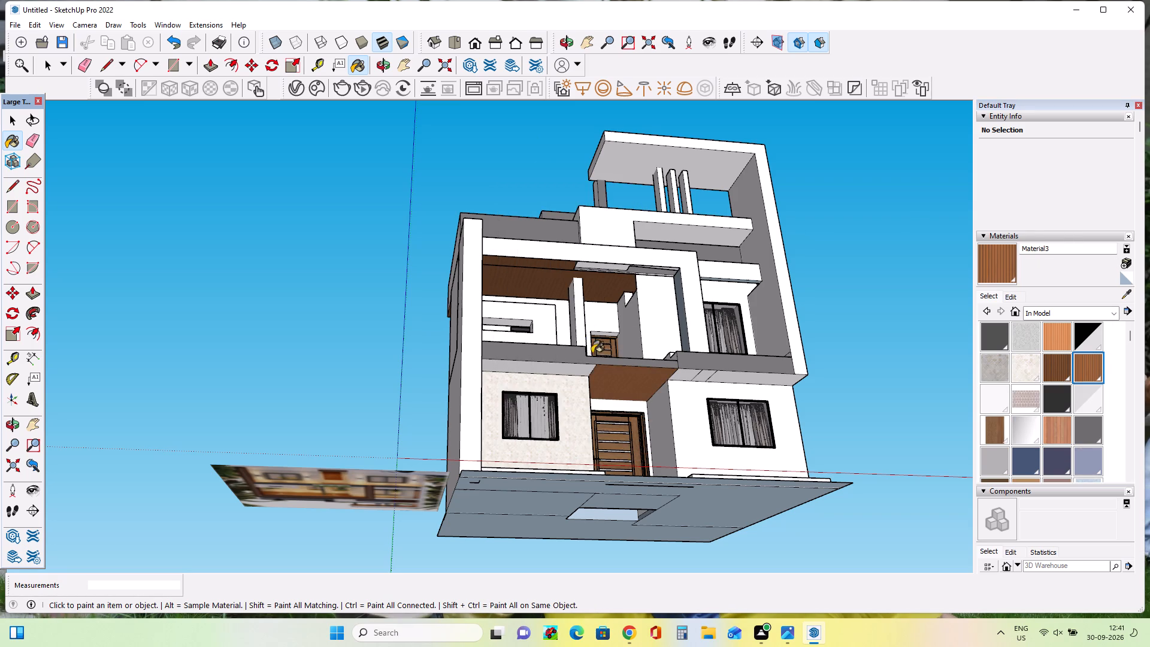
{"action": "left_click", "coordinate": [542, 271]}
Examine the repainted ceilings and the whole front facade from below, above and straight on.
{"action": "scroll", "coordinate": [633, 449], "scroll_direction": "up", "scroll_amount": 9}
{"action": "scroll", "coordinate": [602, 397], "scroll_direction": "up", "scroll_amount": 1}
{"action": "middle_click_drag", "start_coordinate": [602, 397], "coordinate": [506, 382]}
{"action": "scroll", "coordinate": [506, 382], "scroll_direction": "down", "scroll_amount": 10}
{"action": "middle_click_drag", "start_coordinate": [638, 375], "coordinate": [649, 452]}
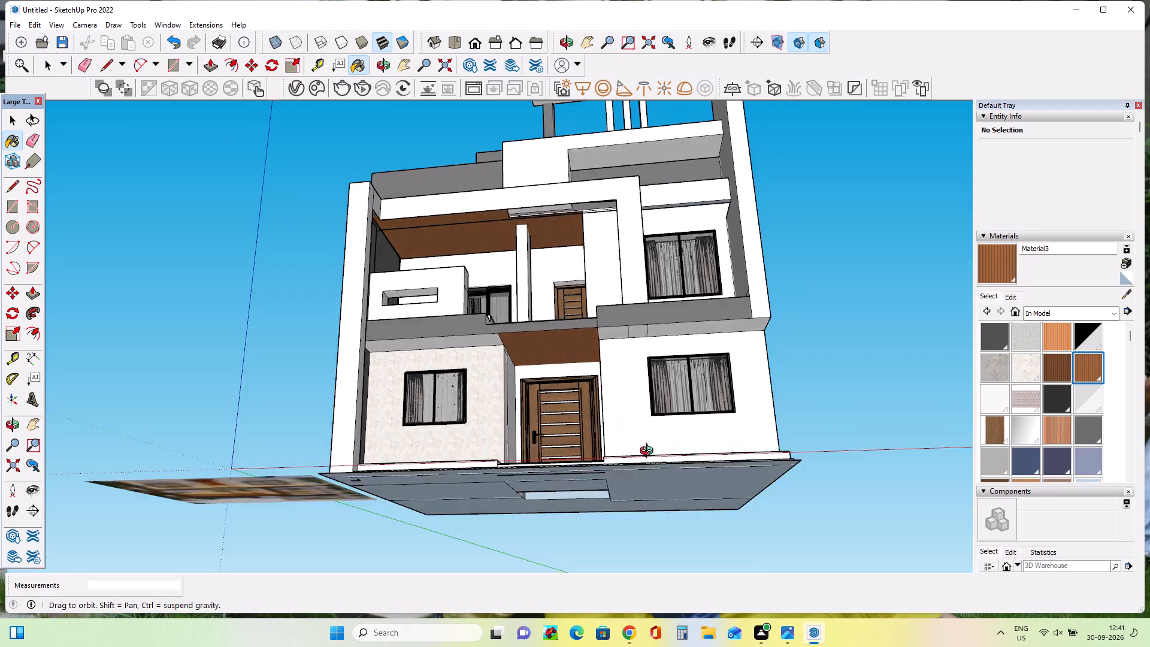
{"action": "middle_click_drag", "start_coordinate": [649, 452], "coordinate": [655, 483]}
{"action": "middle_click_drag", "start_coordinate": [567, 377], "coordinate": [632, 501]}
{"action": "middle_click_drag", "start_coordinate": [632, 501], "coordinate": [619, 449]}
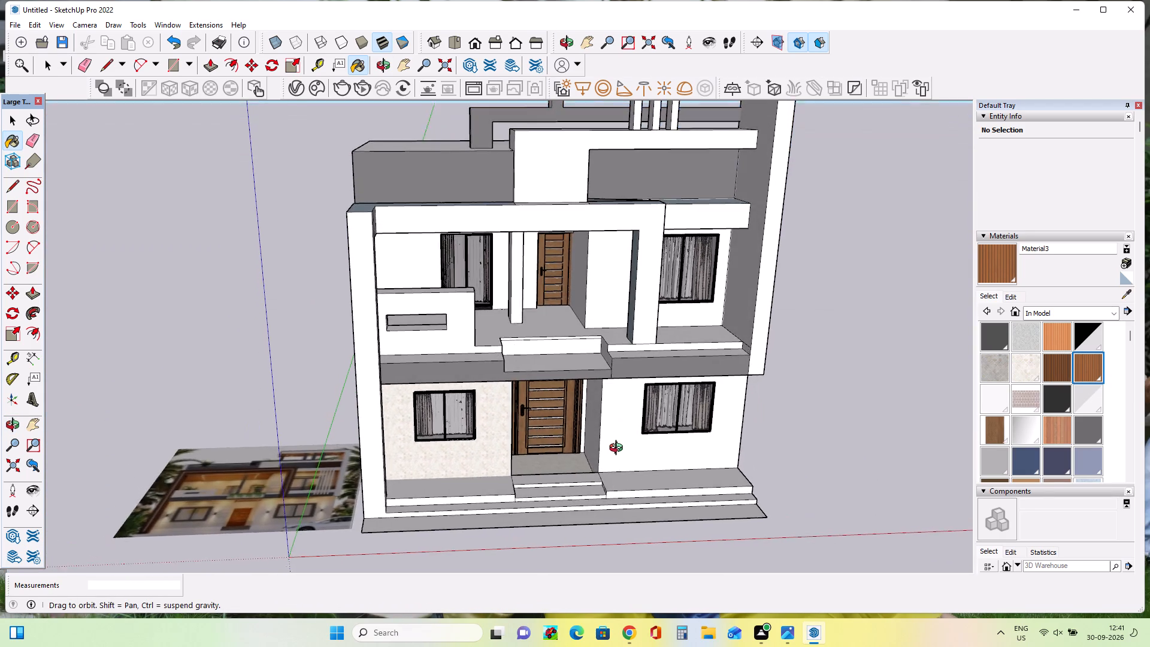
{"action": "middle_click_drag", "start_coordinate": [619, 449], "coordinate": [606, 423]}
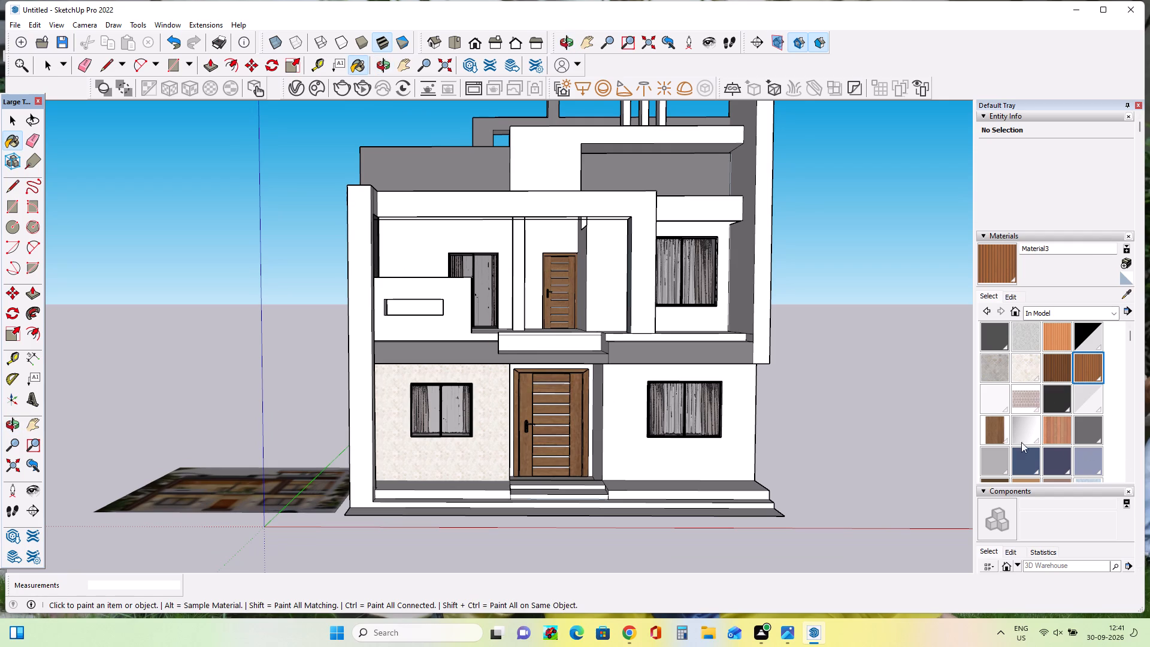
Paint the tall front corner column beside the stone-clad wall with the wood material Material~6.
{"action": "double_click", "coordinate": [997, 430]}
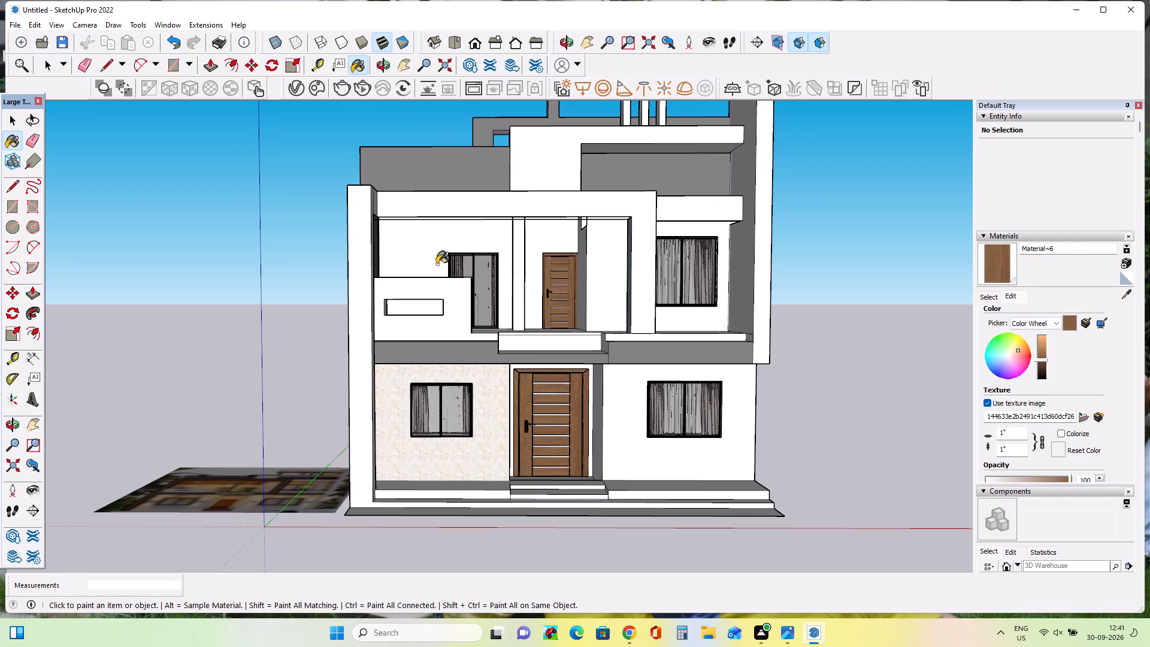
{"action": "left_click", "coordinate": [358, 210]}
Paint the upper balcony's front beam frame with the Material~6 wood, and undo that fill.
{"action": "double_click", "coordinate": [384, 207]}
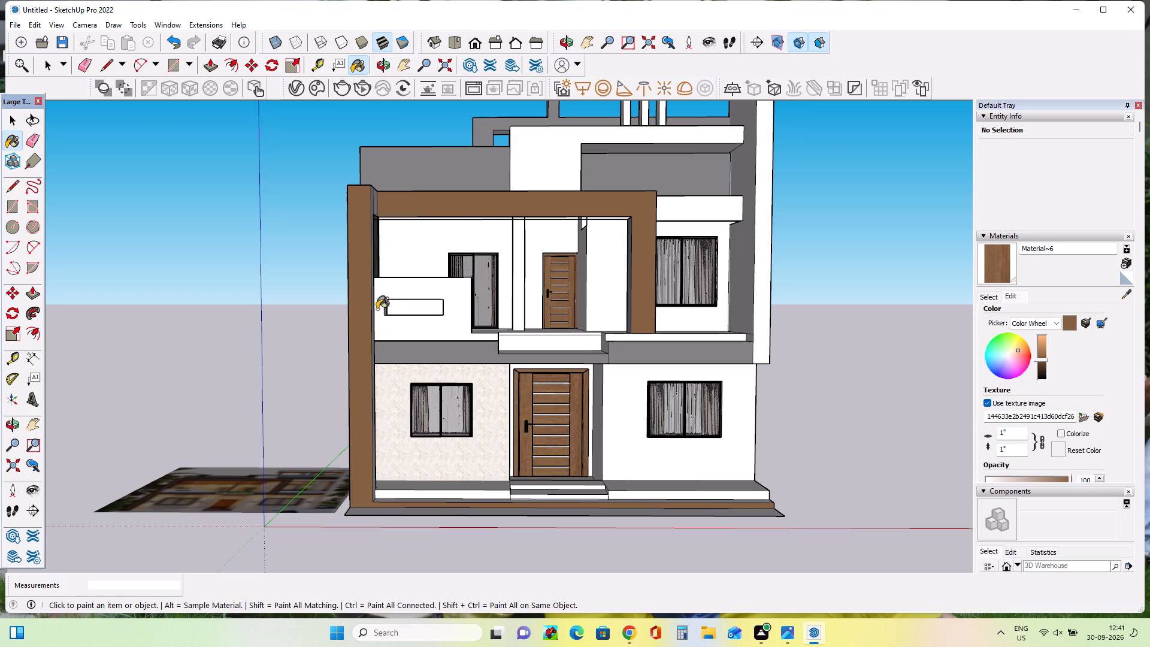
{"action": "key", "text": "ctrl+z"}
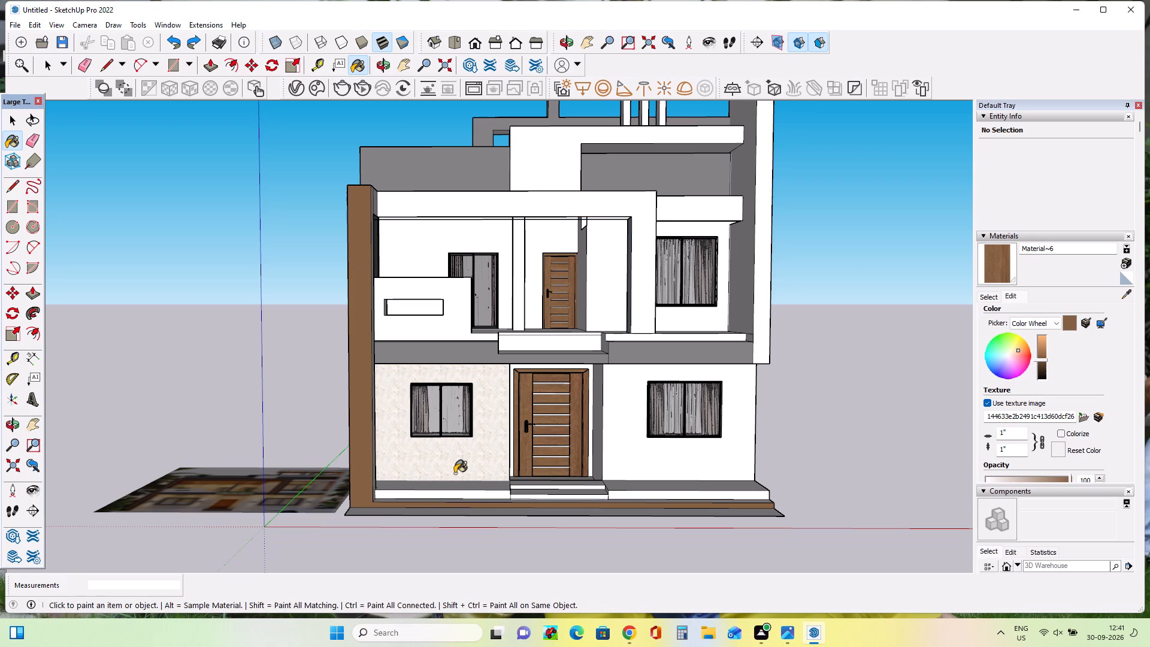
Draw a narrow rectangle about 1' 6" wide and 54' 6" high on the front face of the wood-painted column.
{"action": "double_click", "coordinate": [11, 211]}
{"action": "scroll", "coordinate": [362, 508], "scroll_direction": "up", "scroll_amount": 3}
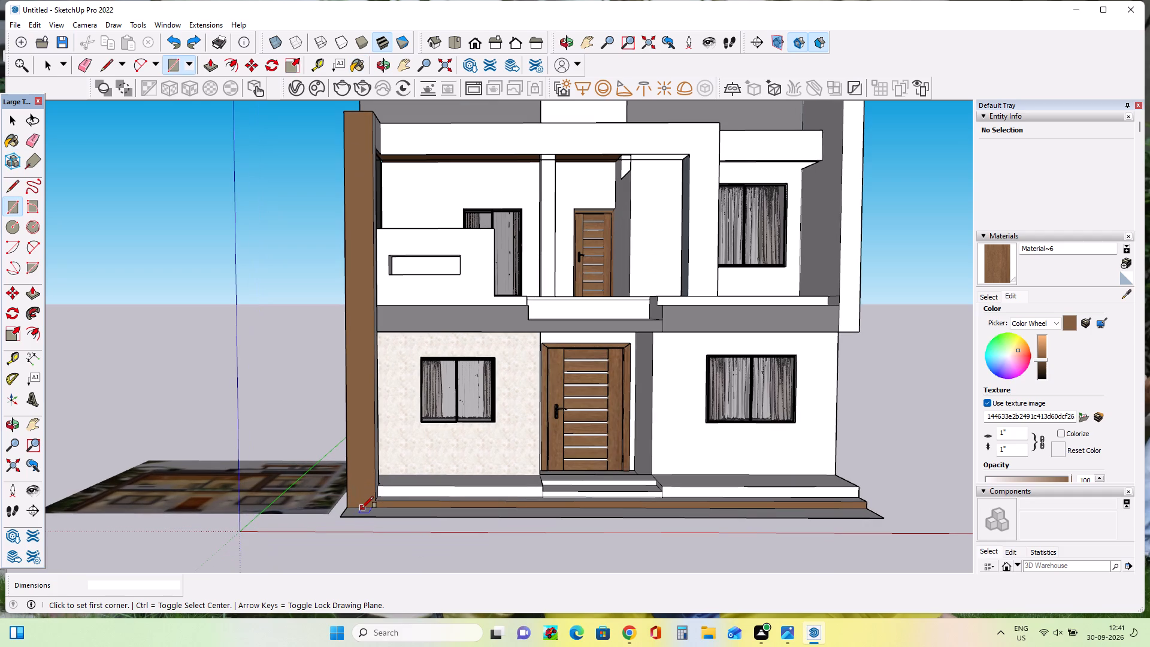
{"action": "double_click", "coordinate": [355, 508]}
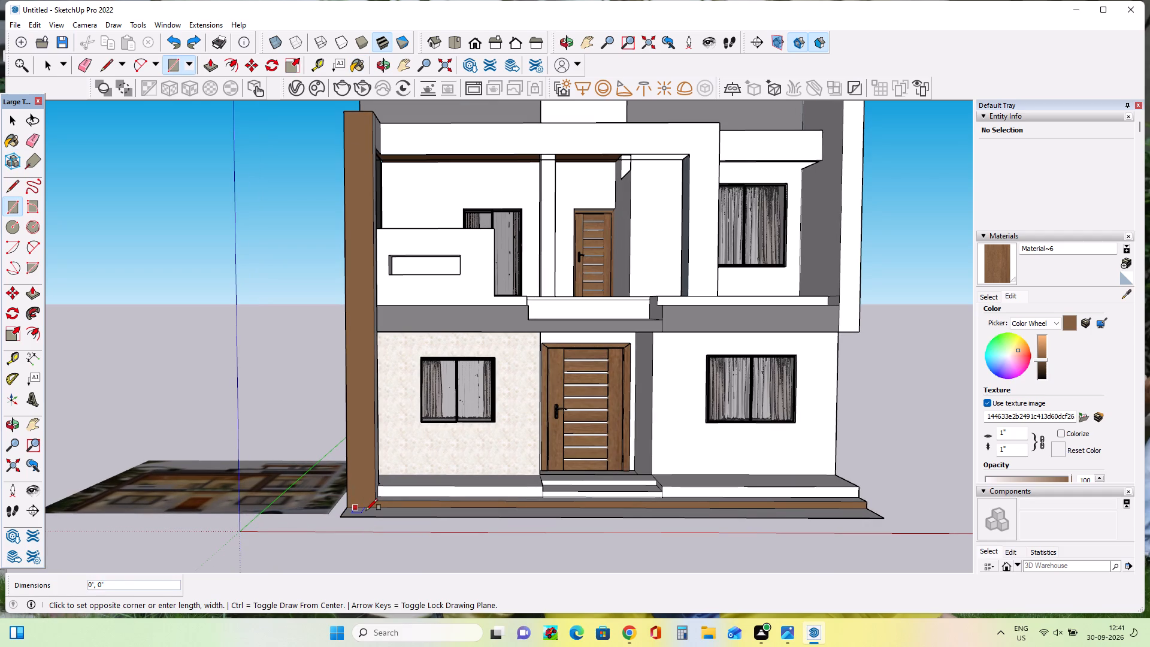
{"action": "double_click", "coordinate": [366, 510]}
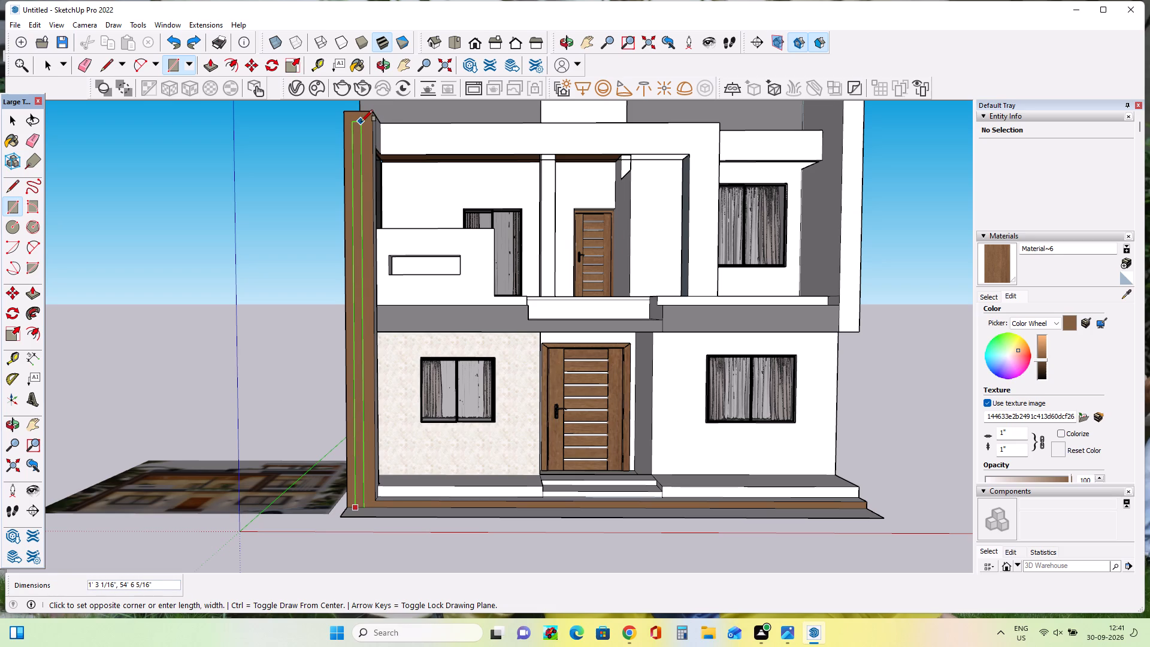
{"action": "left_click", "coordinate": [363, 122]}
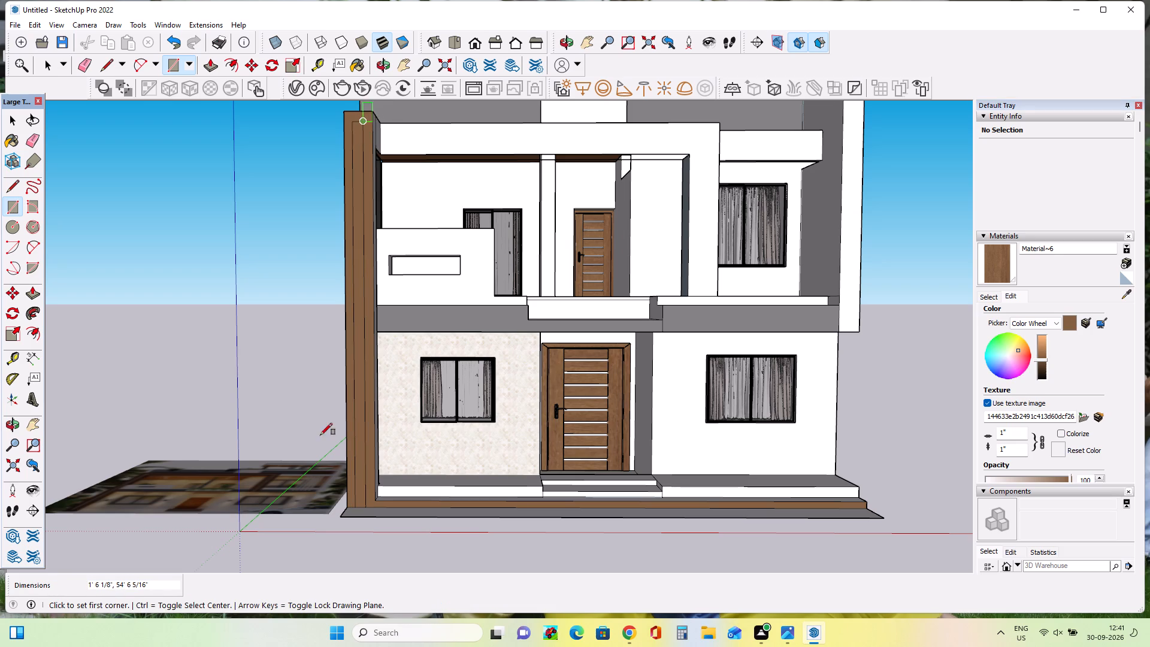
Draw a vertical centre line about 54' 6" long through the narrow rectangle on the front column, from bottom edge to top edge.
{"action": "left_click", "coordinate": [7, 185]}
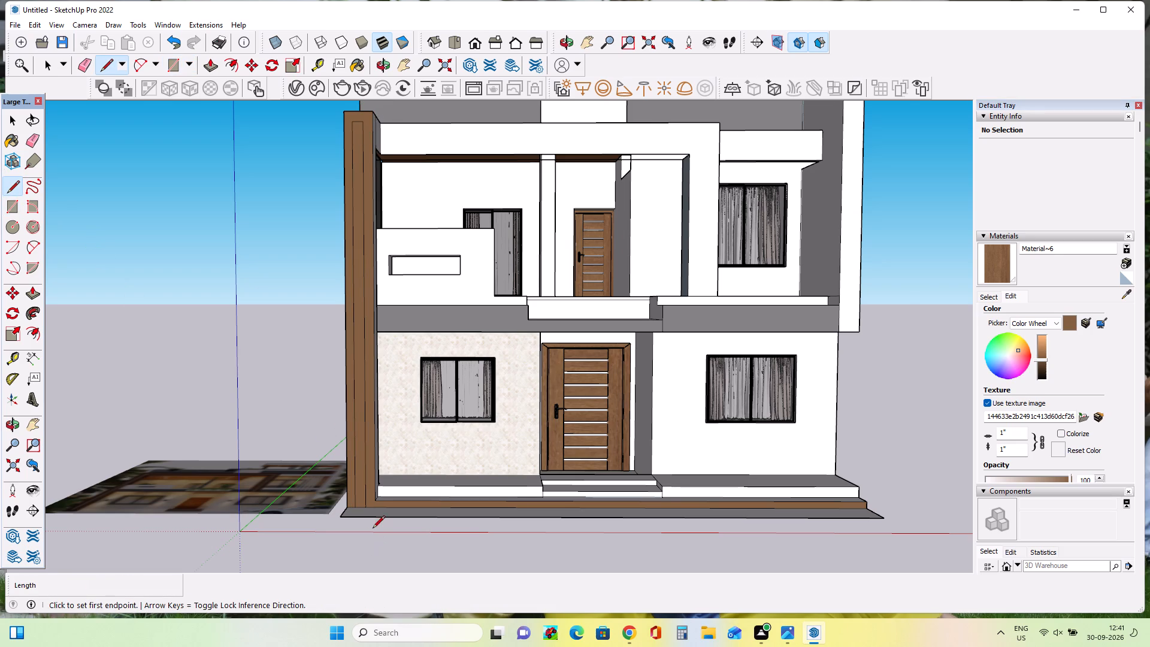
{"action": "scroll", "coordinate": [366, 515], "scroll_direction": "up", "scroll_amount": 3}
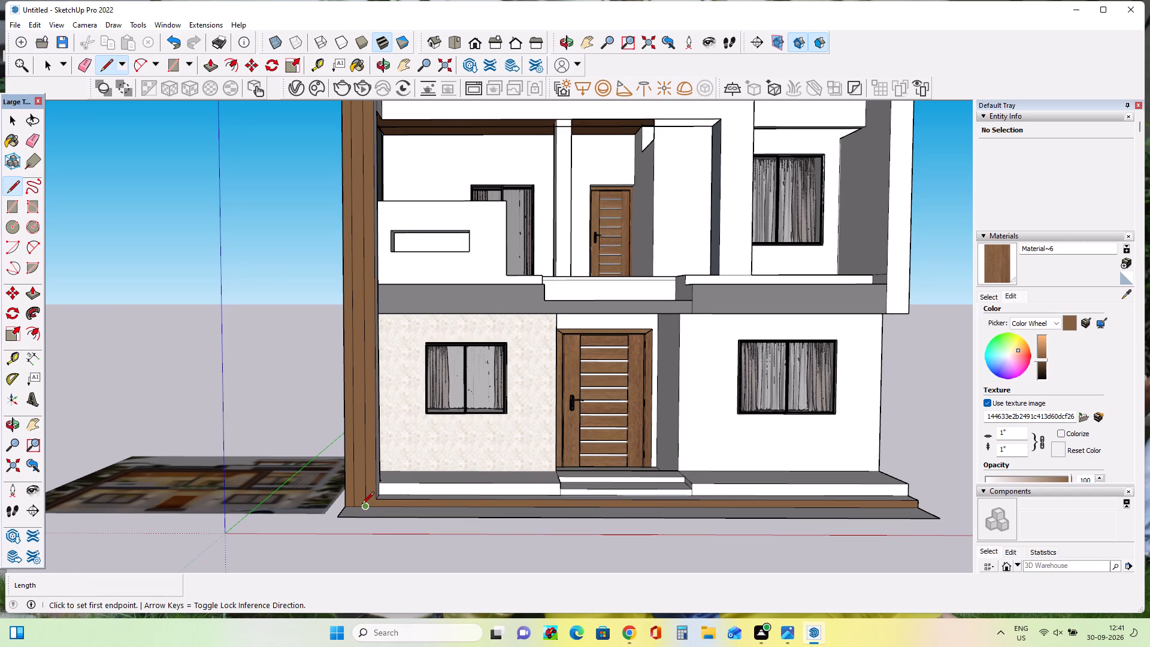
{"action": "scroll", "coordinate": [359, 509], "scroll_direction": "up", "scroll_amount": 11}
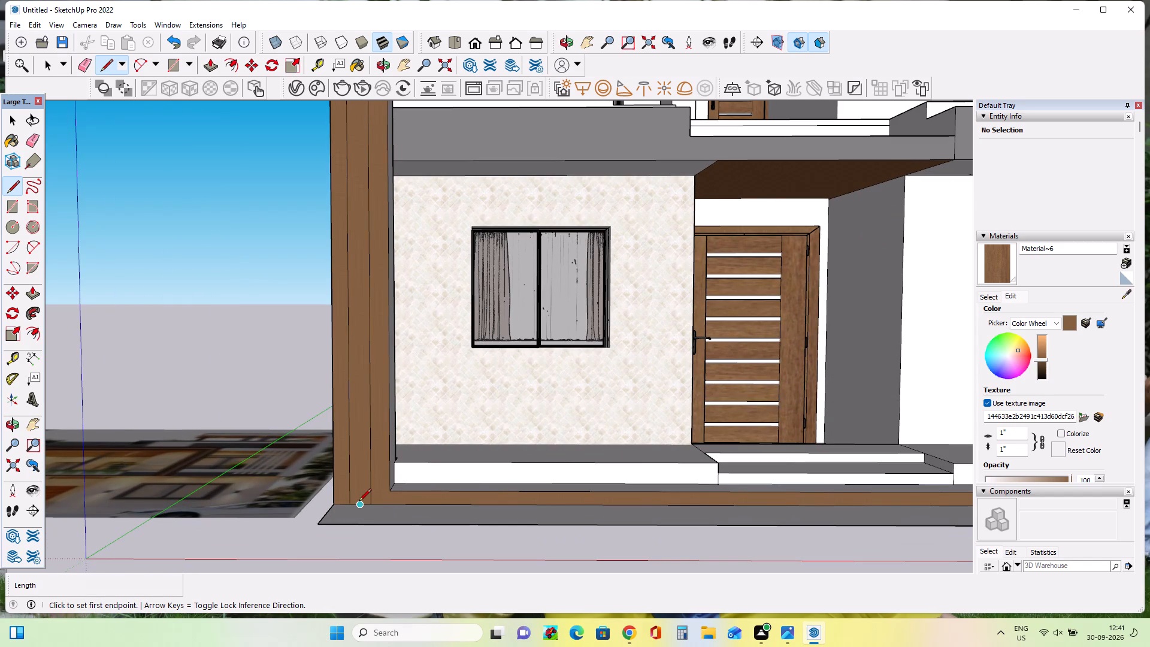
{"action": "left_click", "coordinate": [359, 502]}
{"action": "scroll", "coordinate": [365, 362], "scroll_direction": "down", "scroll_amount": 12}
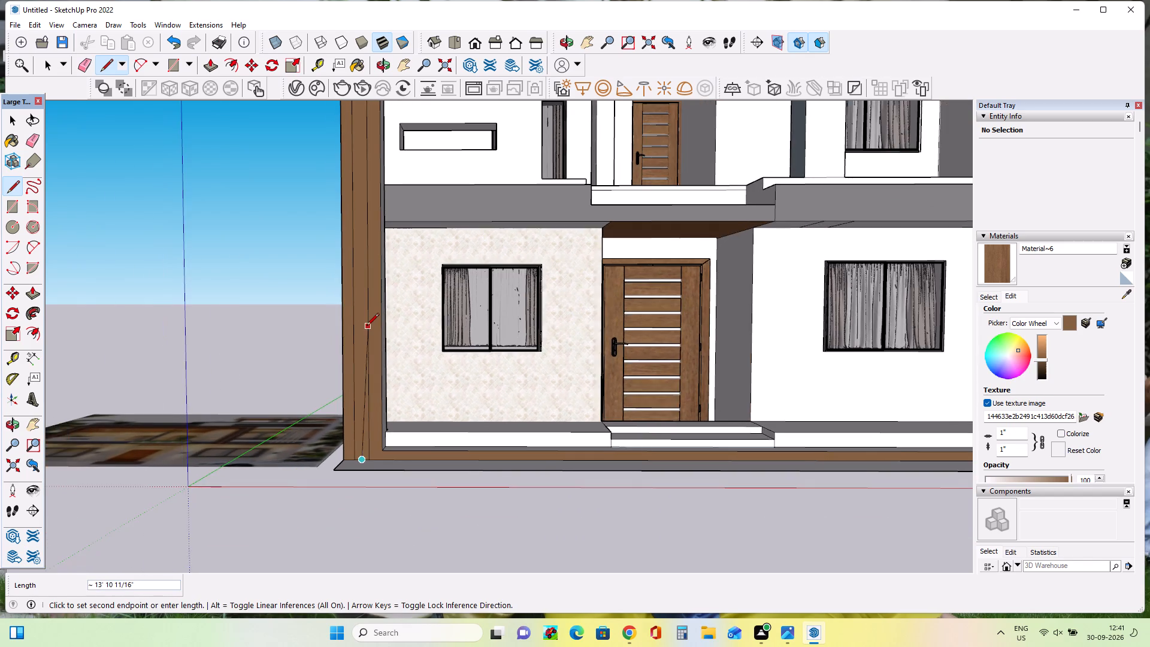
{"action": "scroll", "coordinate": [367, 326], "scroll_direction": "down", "scroll_amount": 16}
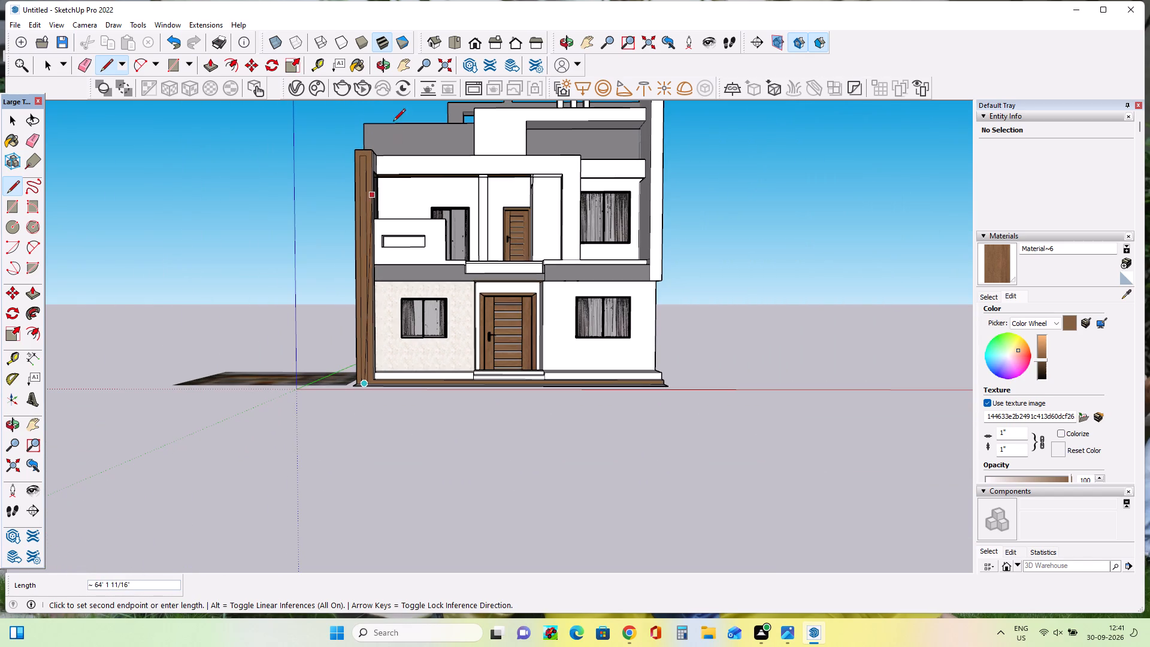
{"action": "scroll", "coordinate": [366, 158], "scroll_direction": "up", "scroll_amount": 12}
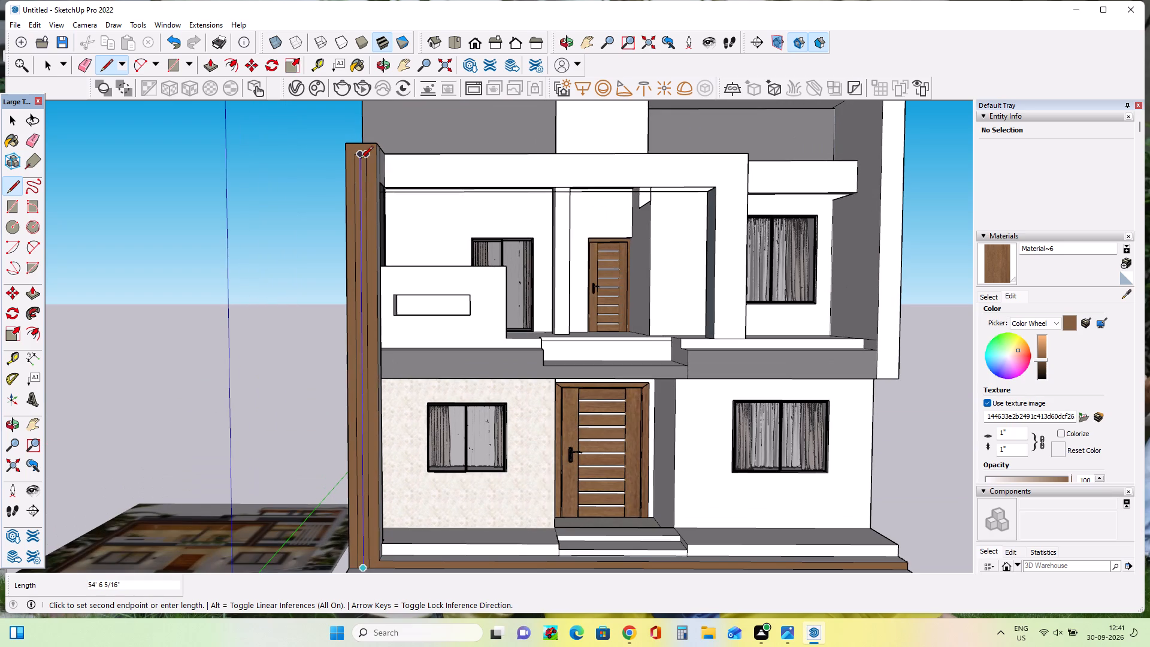
{"action": "left_click", "coordinate": [361, 159]}
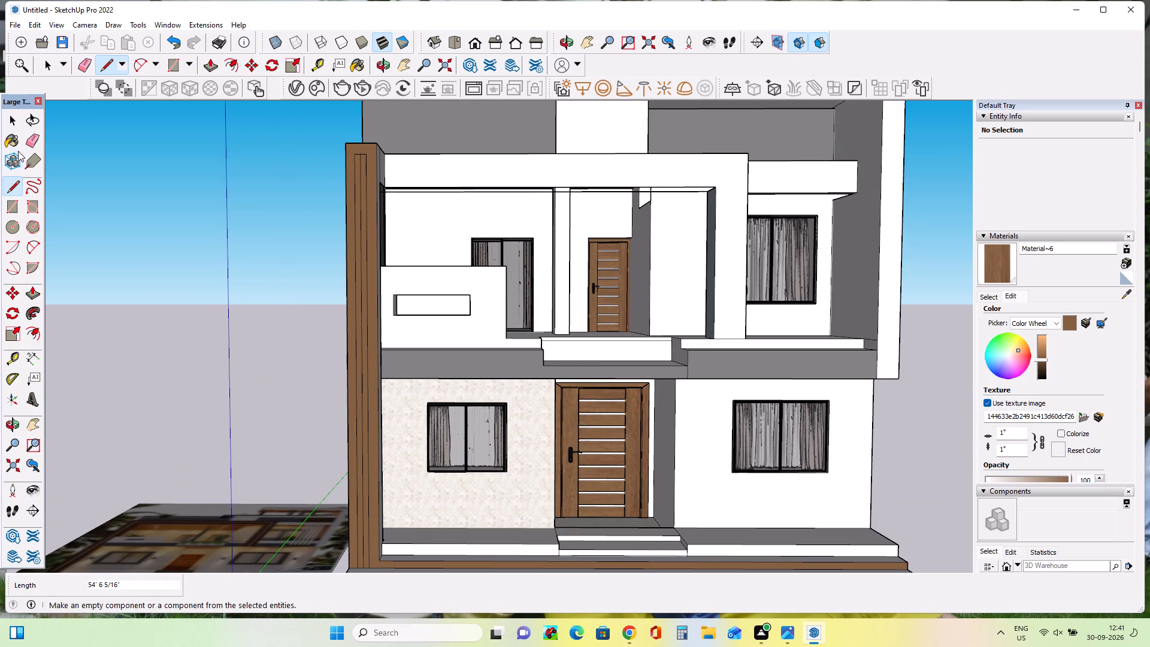
Erase the outer long edge and outer half of the top edge of the column's rectangle, leaving only the half nearer the house.
{"action": "left_click", "coordinate": [29, 137]}
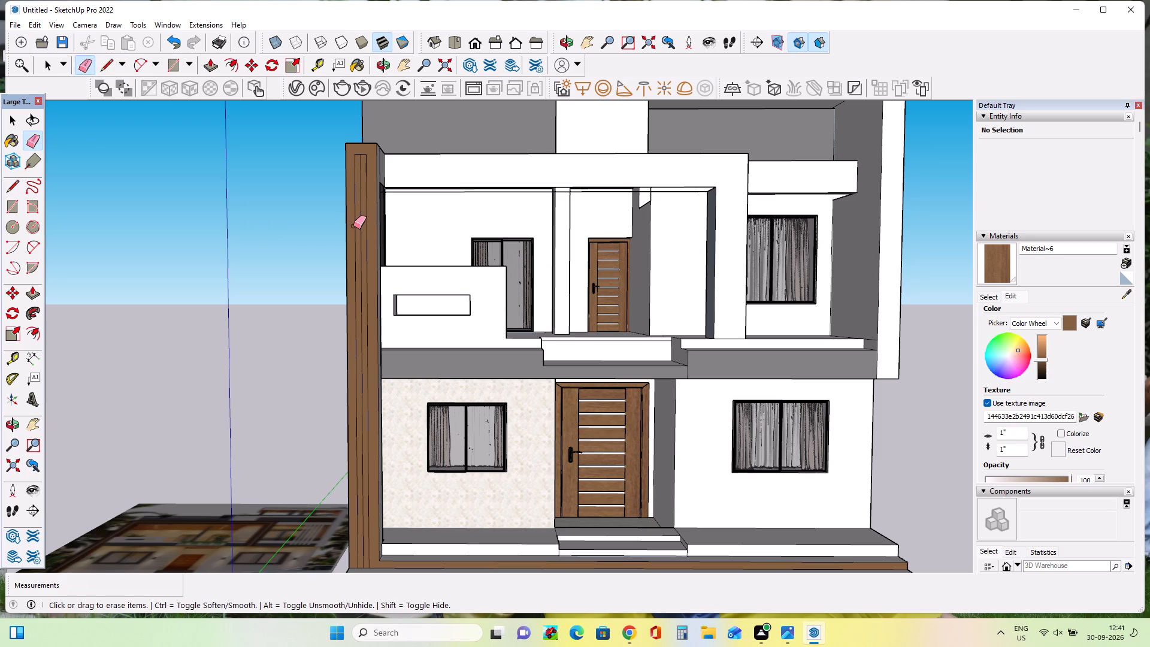
{"action": "left_click", "coordinate": [355, 226]}
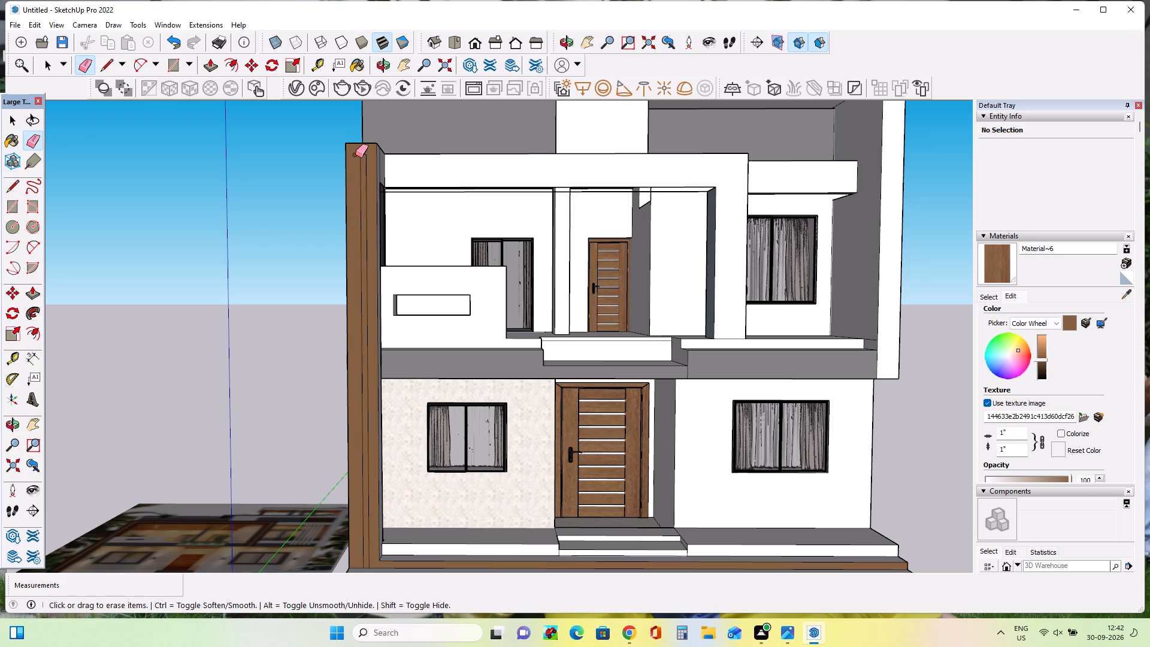
{"action": "left_click", "coordinate": [357, 155]}
Paint the upper balcony's front beam frame, the column's side face above the beam junction and the frame leg's inner face with Material~6 wood.
{"action": "scroll", "coordinate": [363, 494], "scroll_direction": "down", "scroll_amount": 6}
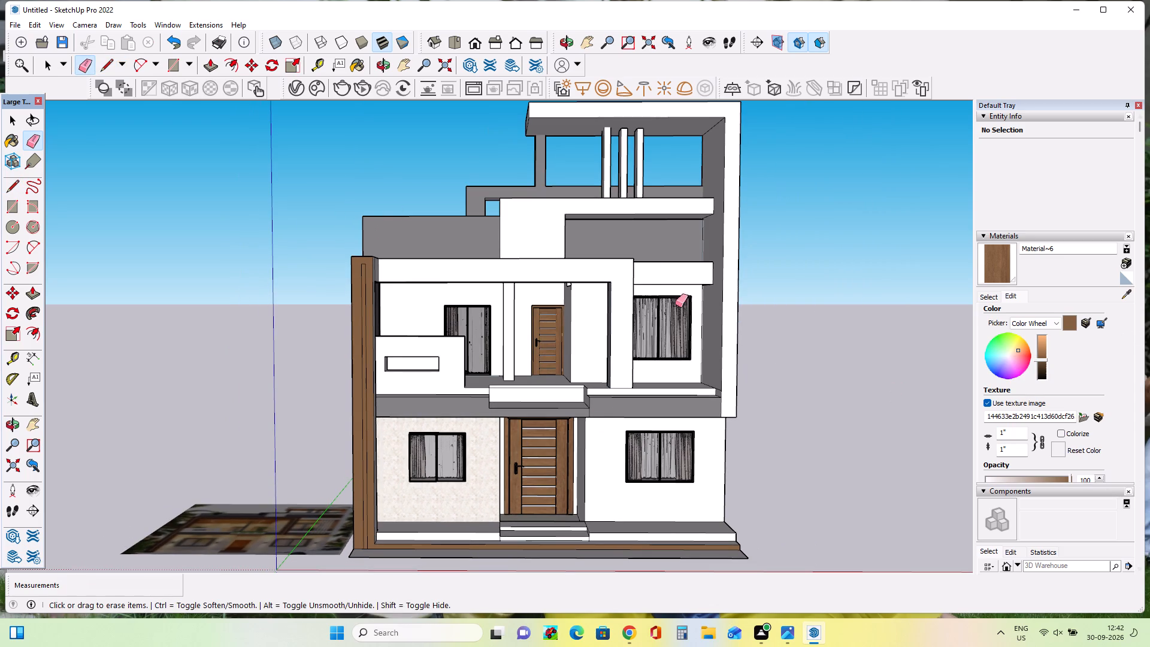
{"action": "scroll", "coordinate": [405, 306], "scroll_direction": "up", "scroll_amount": 6}
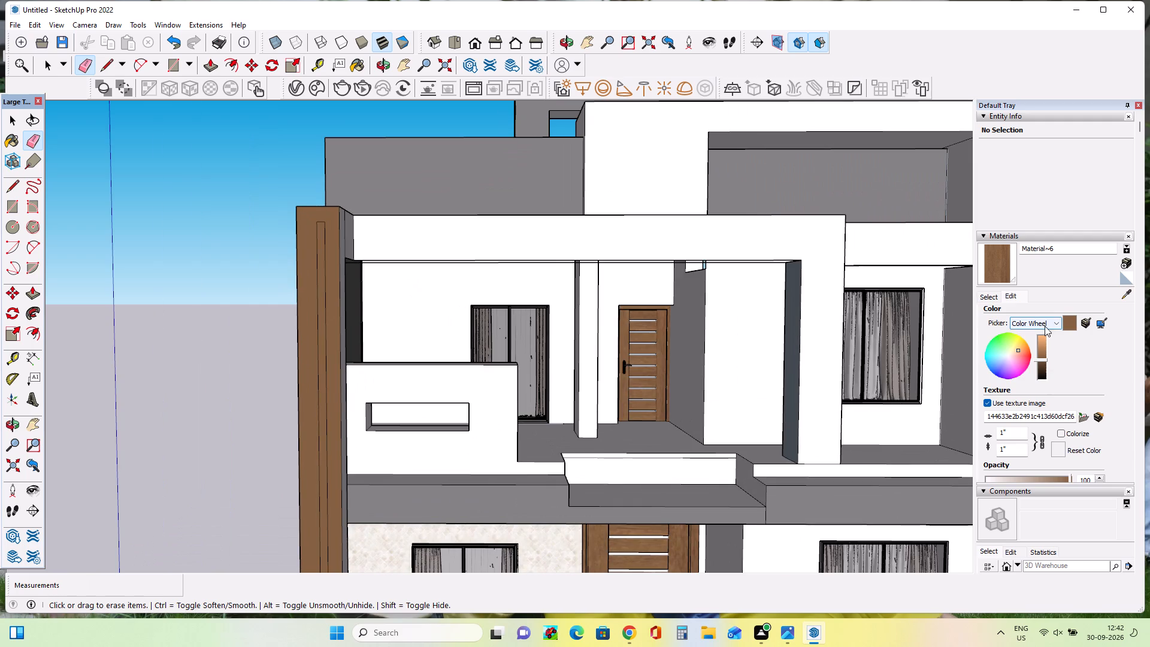
{"action": "double_click", "coordinate": [994, 259]}
{"action": "left_click", "coordinate": [395, 241]}
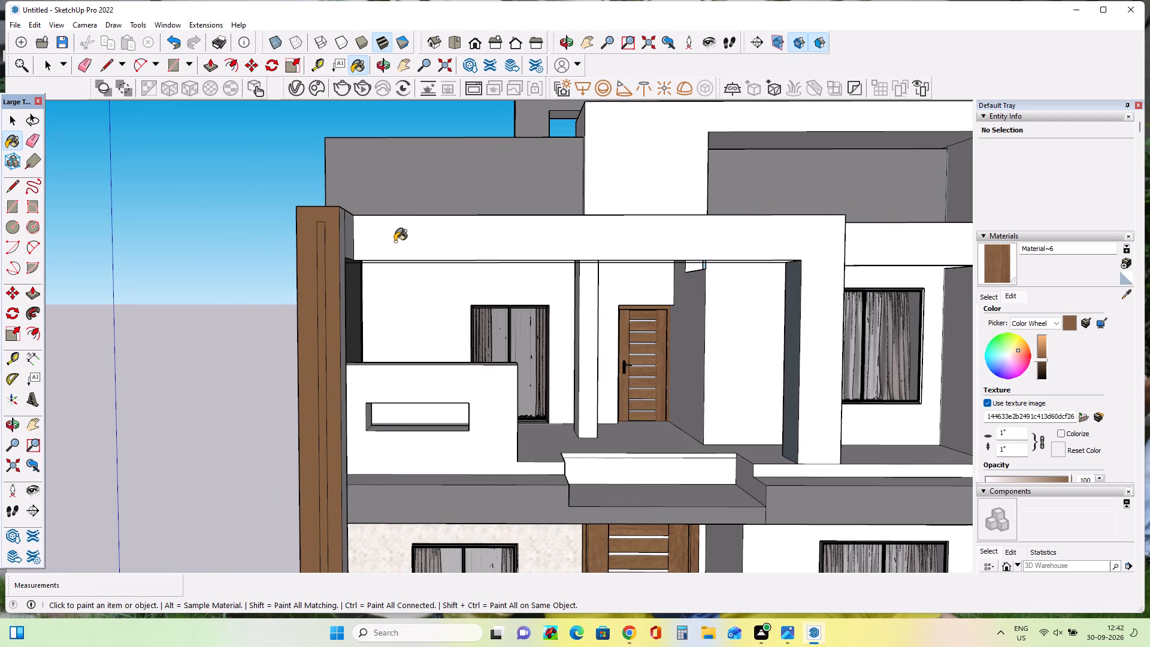
{"action": "left_click", "coordinate": [342, 235]}
{"action": "left_click", "coordinate": [353, 234]}
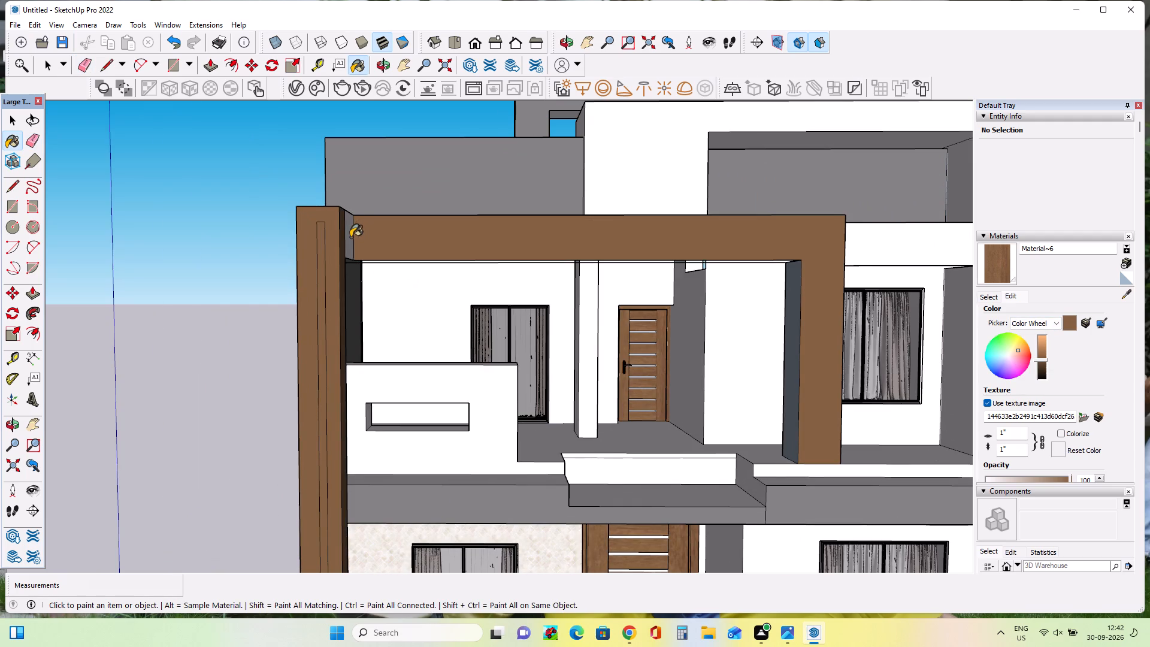
{"action": "left_click", "coordinate": [350, 237]}
{"action": "left_click", "coordinate": [796, 432]}
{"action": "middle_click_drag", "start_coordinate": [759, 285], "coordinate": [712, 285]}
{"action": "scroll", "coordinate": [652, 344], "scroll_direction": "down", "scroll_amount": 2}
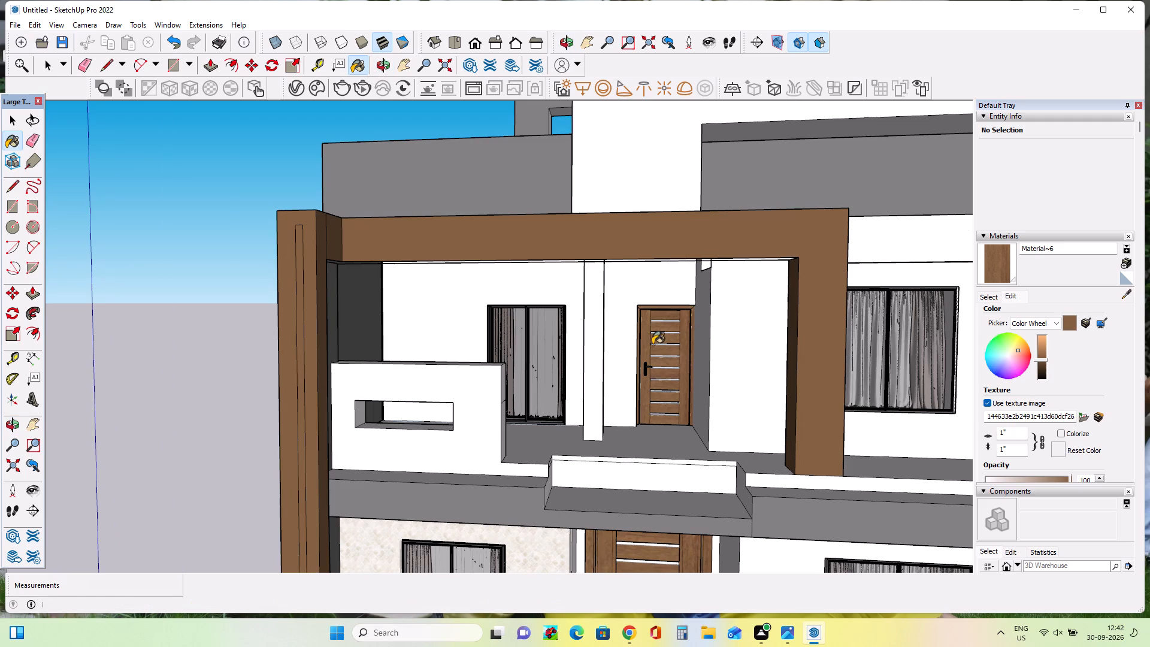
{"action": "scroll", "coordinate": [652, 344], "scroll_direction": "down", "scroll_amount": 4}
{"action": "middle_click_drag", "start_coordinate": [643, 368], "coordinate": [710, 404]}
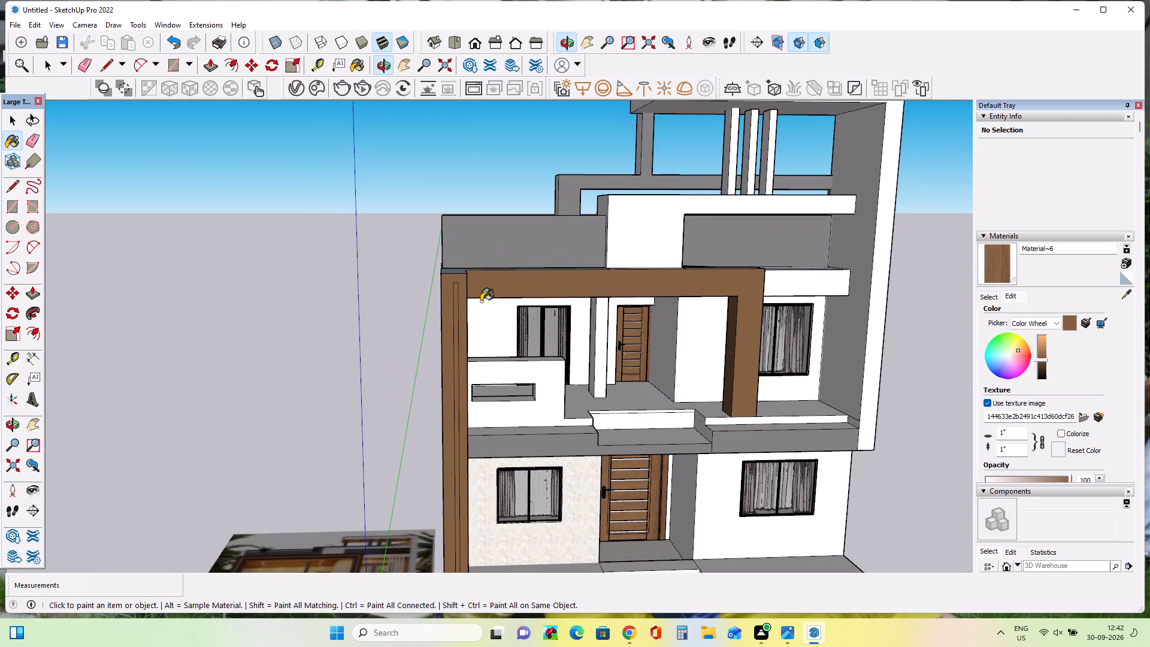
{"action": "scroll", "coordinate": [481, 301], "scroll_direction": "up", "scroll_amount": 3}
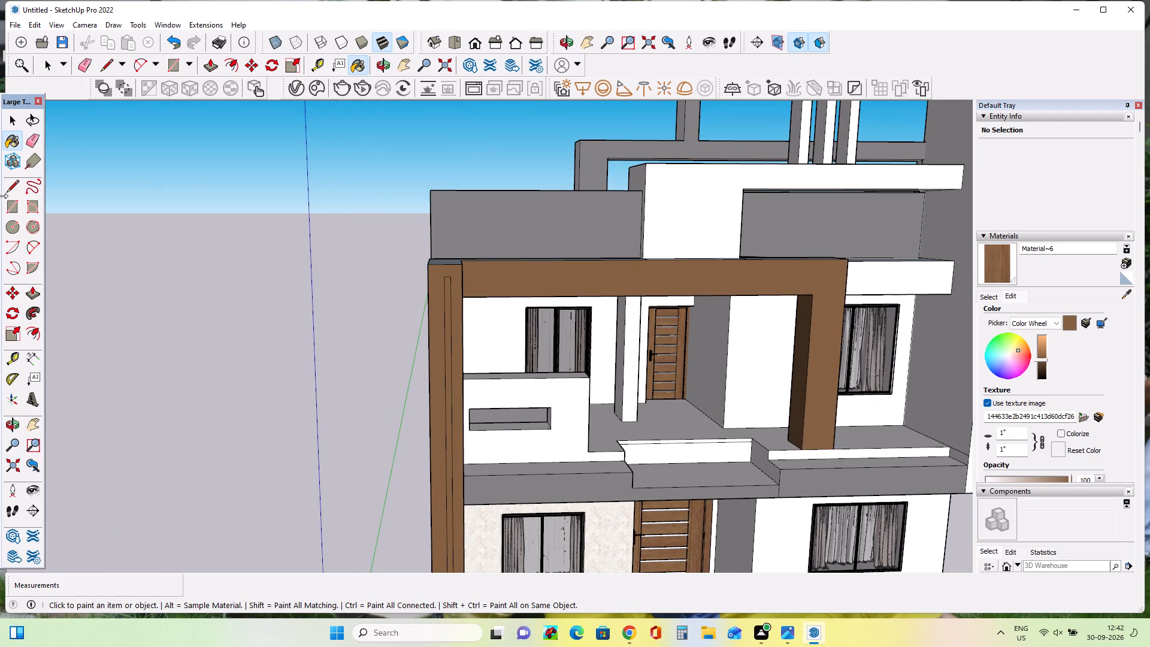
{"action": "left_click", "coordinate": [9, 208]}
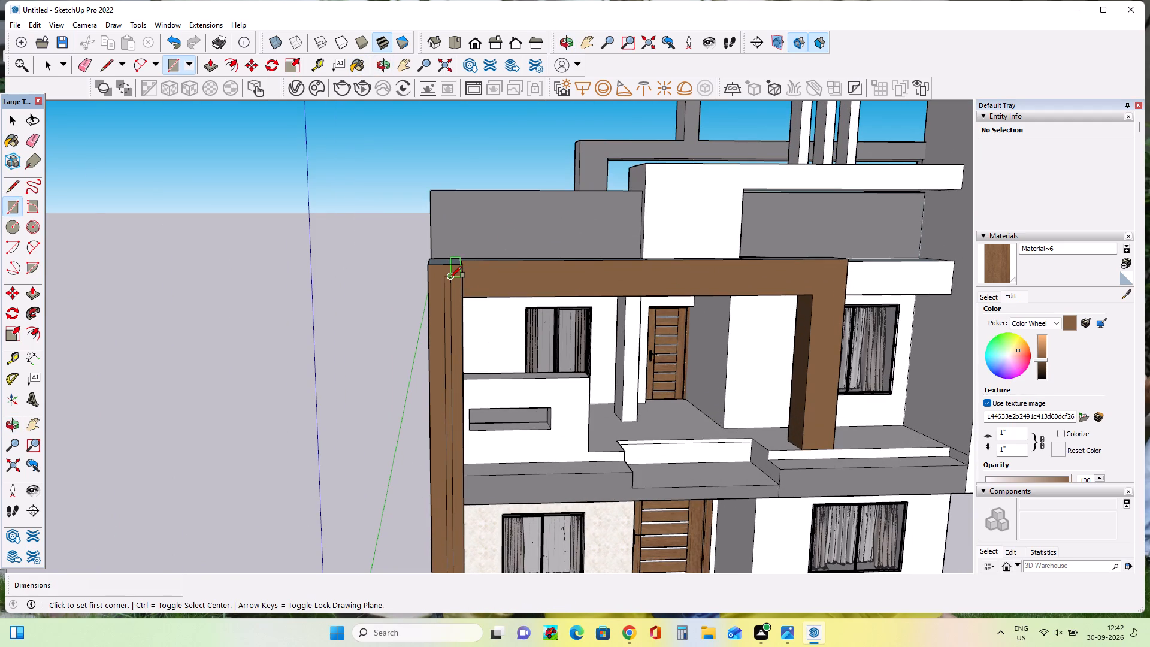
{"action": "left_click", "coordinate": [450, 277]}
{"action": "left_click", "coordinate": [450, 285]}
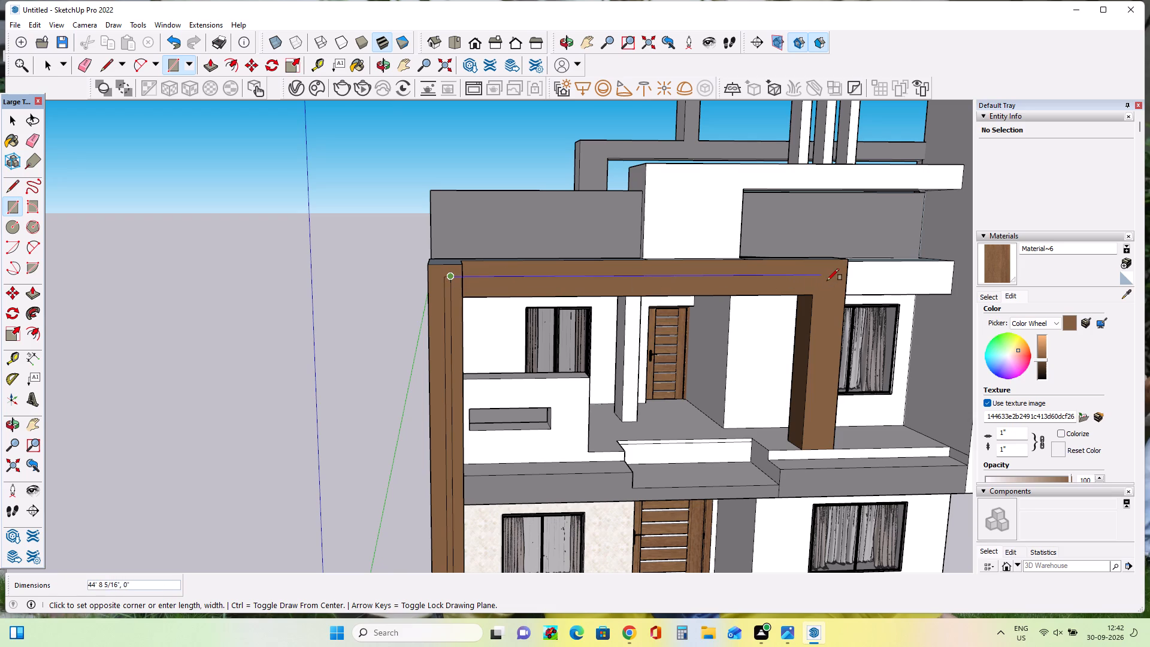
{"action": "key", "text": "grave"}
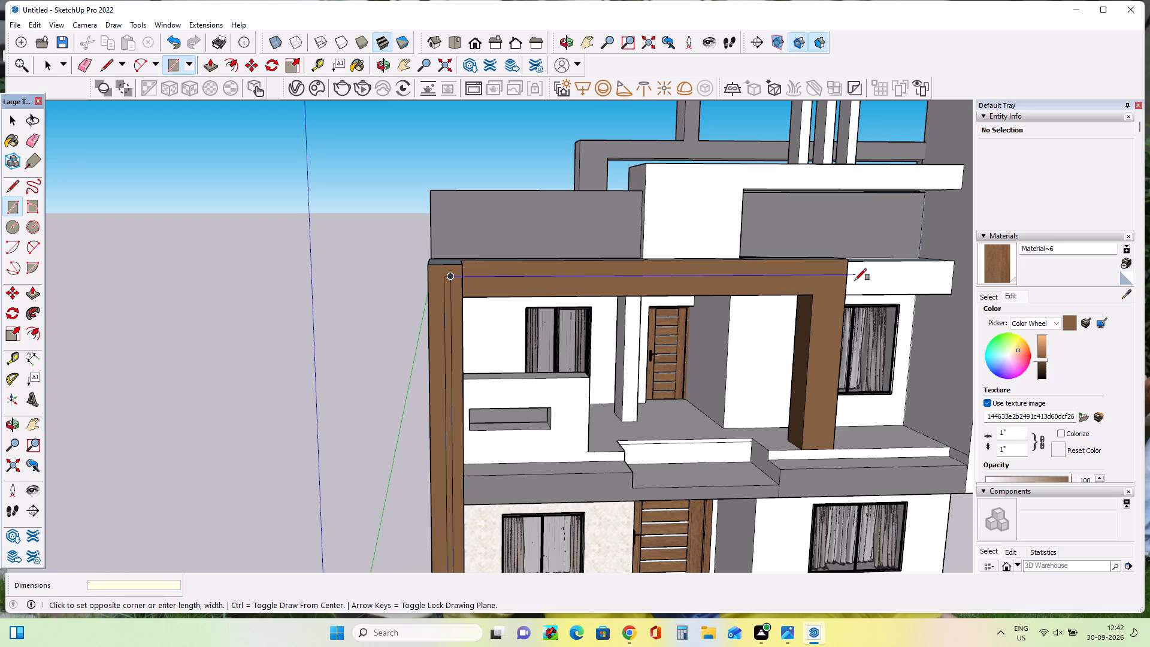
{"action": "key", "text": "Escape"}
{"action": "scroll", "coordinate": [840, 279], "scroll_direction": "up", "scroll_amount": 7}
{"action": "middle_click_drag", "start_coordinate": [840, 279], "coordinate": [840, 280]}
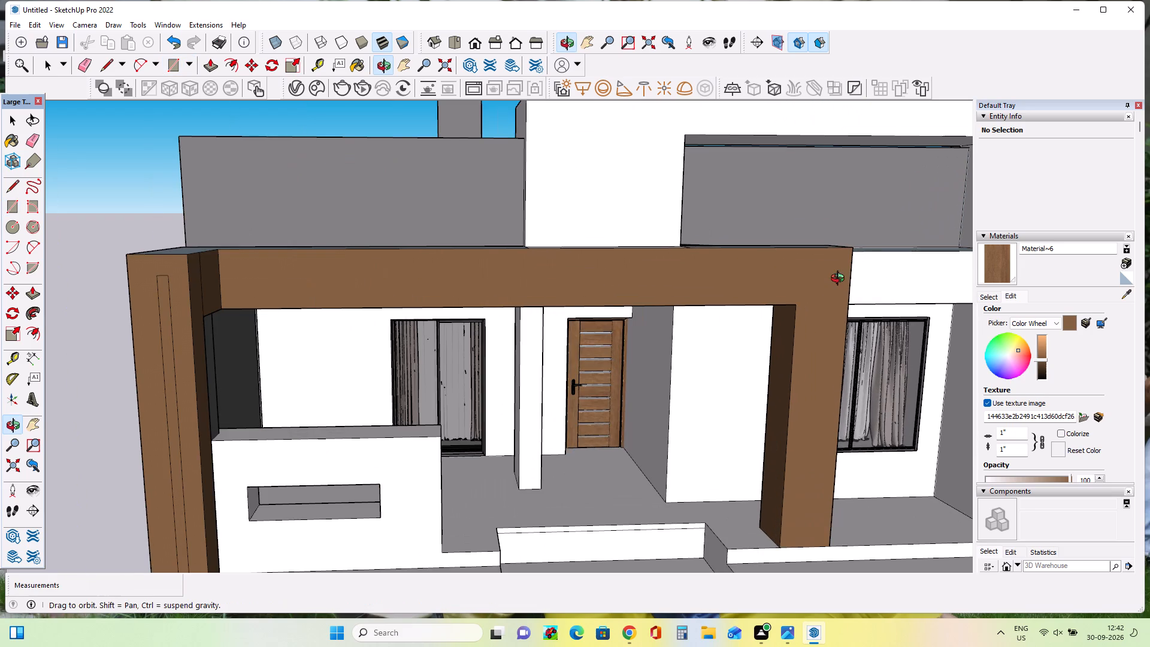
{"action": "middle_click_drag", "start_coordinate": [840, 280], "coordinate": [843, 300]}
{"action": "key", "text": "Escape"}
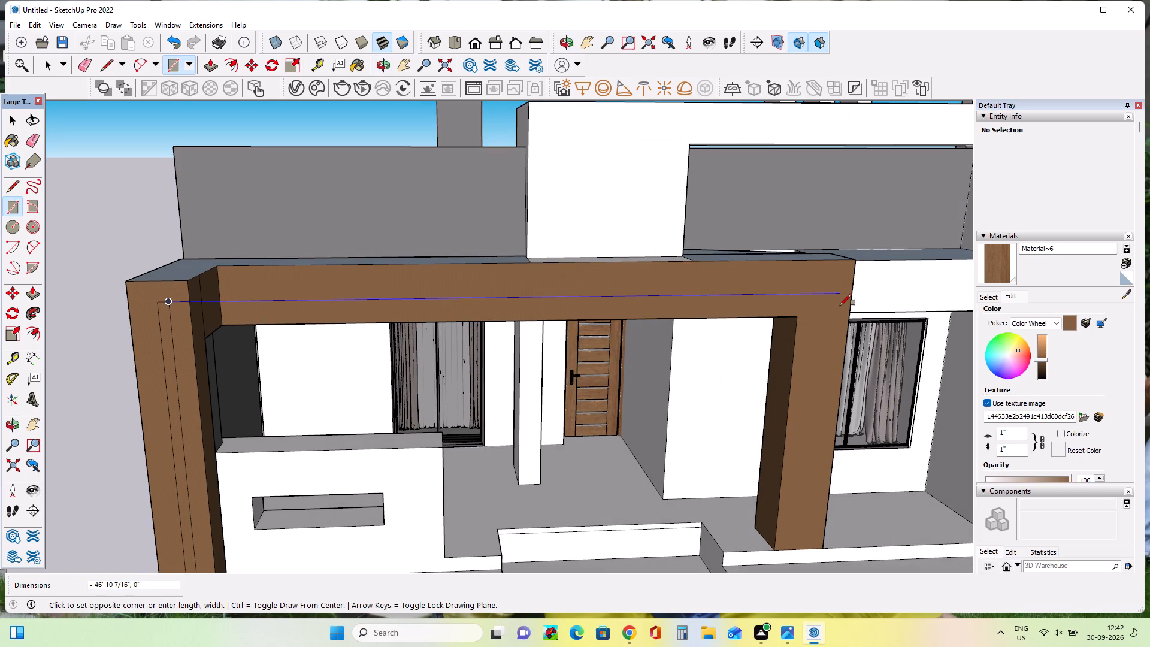
Extend the column's strip to its top edge with a rectangle about 9" wide and 1' 5" high, and erase the dividing line.
{"action": "scroll", "coordinate": [158, 302], "scroll_direction": "up", "scroll_amount": 3}
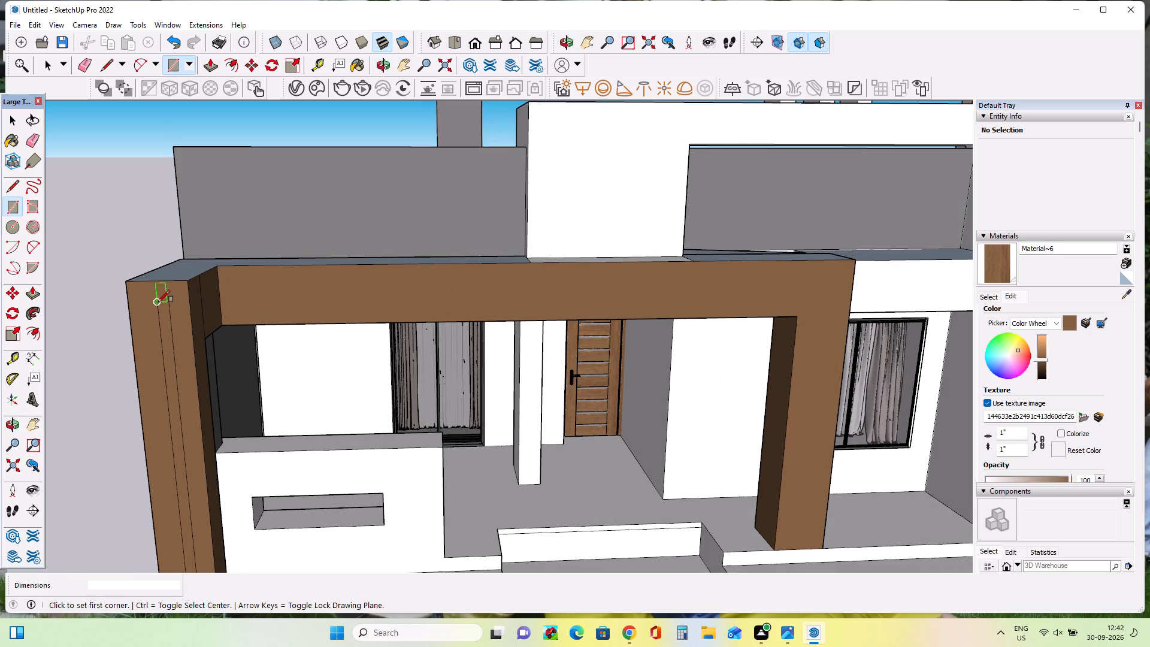
{"action": "scroll", "coordinate": [158, 302], "scroll_direction": "up", "scroll_amount": 5}
{"action": "left_click", "coordinate": [159, 302]}
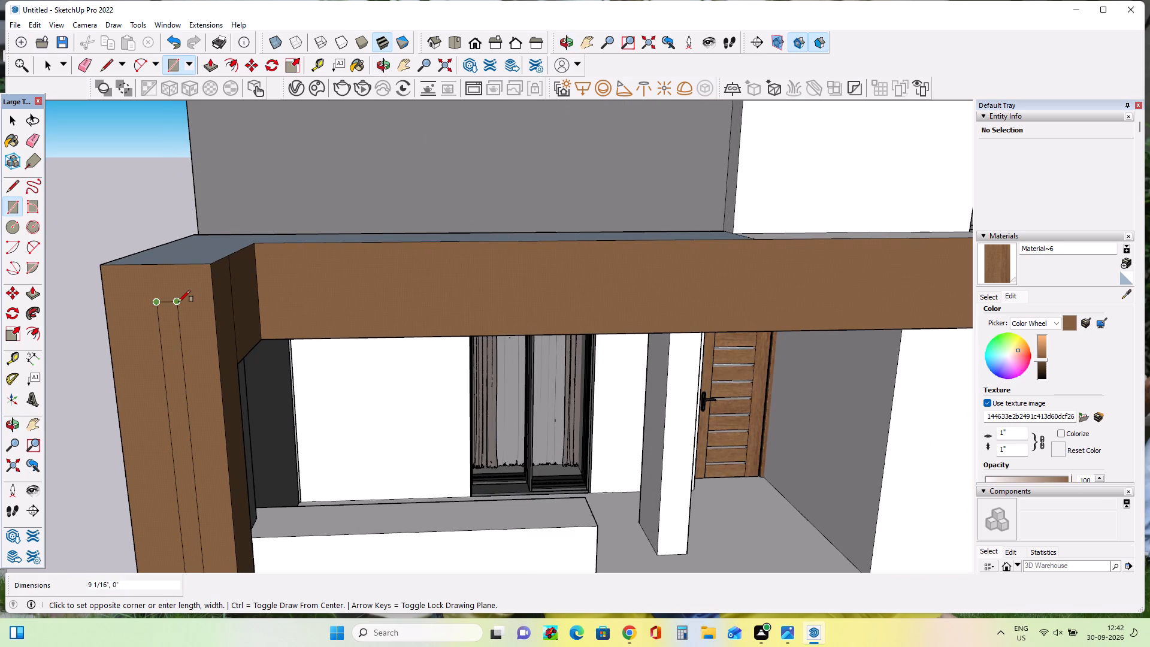
{"action": "left_click", "coordinate": [178, 302]}
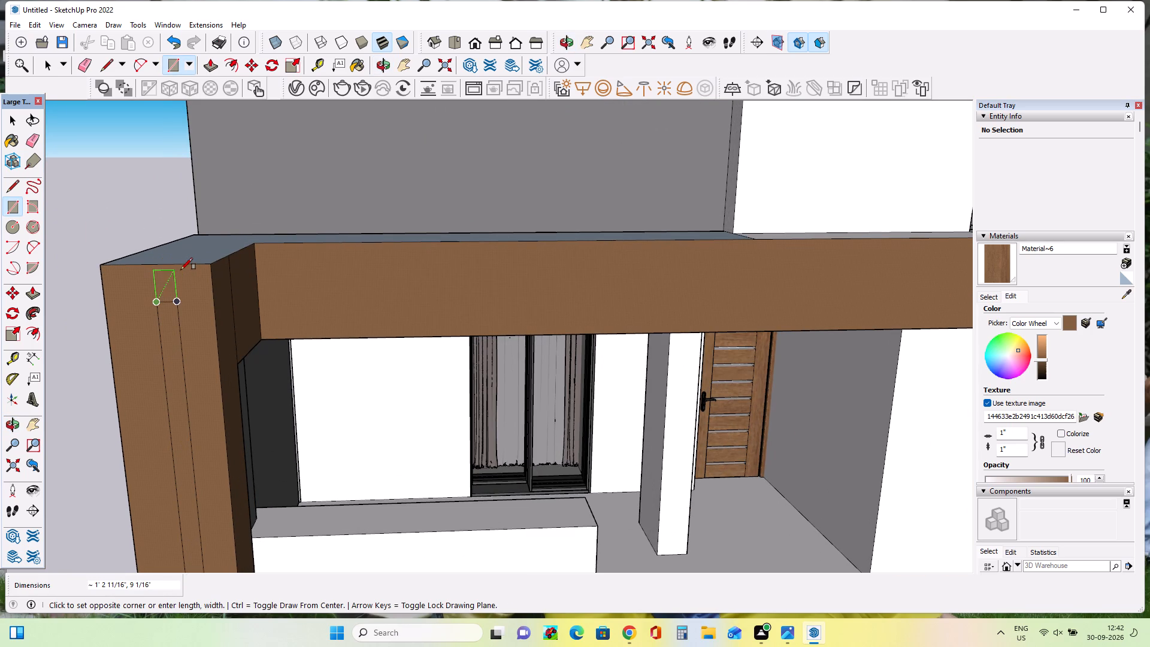
{"action": "double_click", "coordinate": [175, 264]}
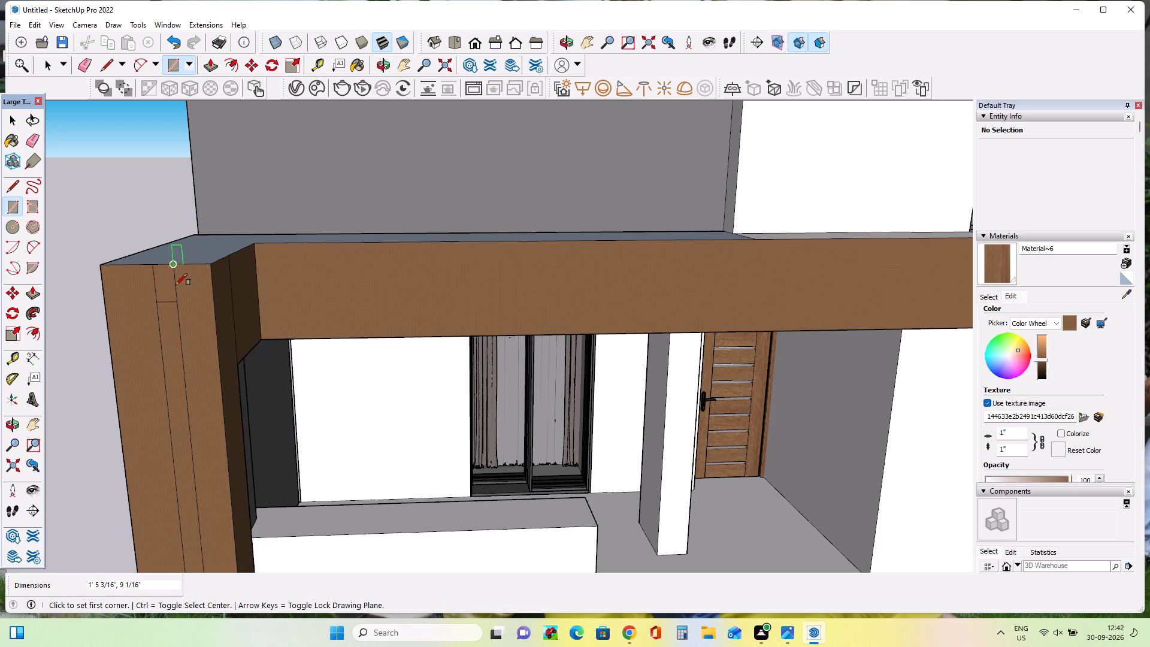
{"action": "left_click", "coordinate": [32, 143]}
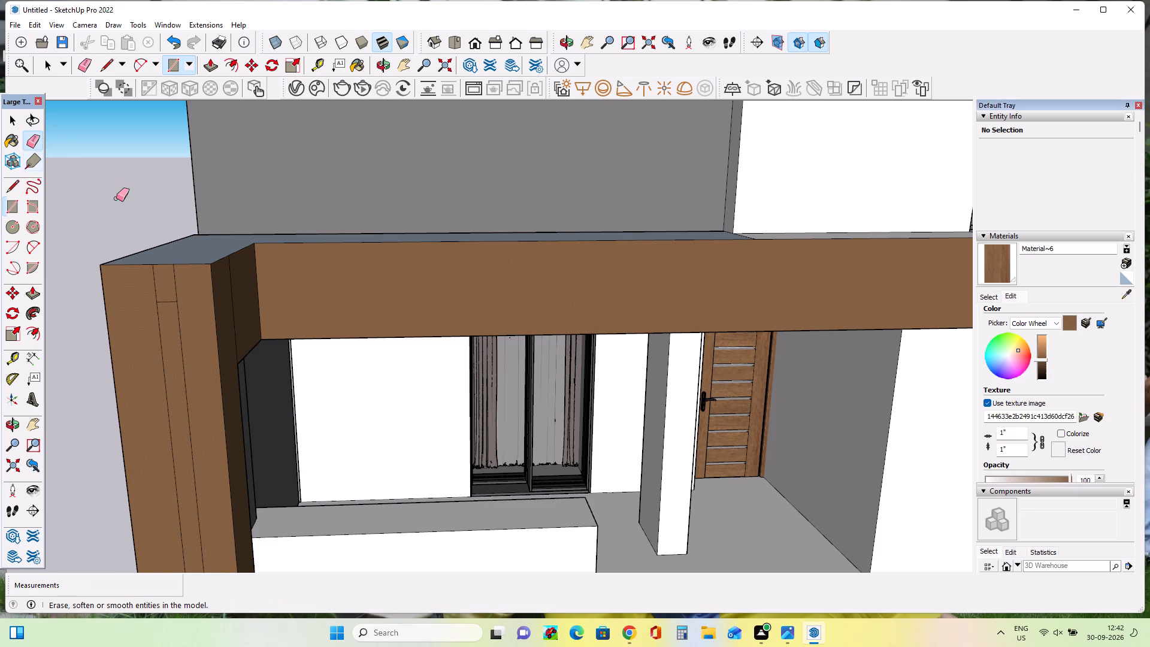
{"action": "left_click", "coordinate": [166, 301]}
Draw a thin horizontal rectangle about 50' 6" long across the balcony beam's front face, from the column to the beam's far end.
{"action": "scroll", "coordinate": [304, 301], "scroll_direction": "down", "scroll_amount": 5}
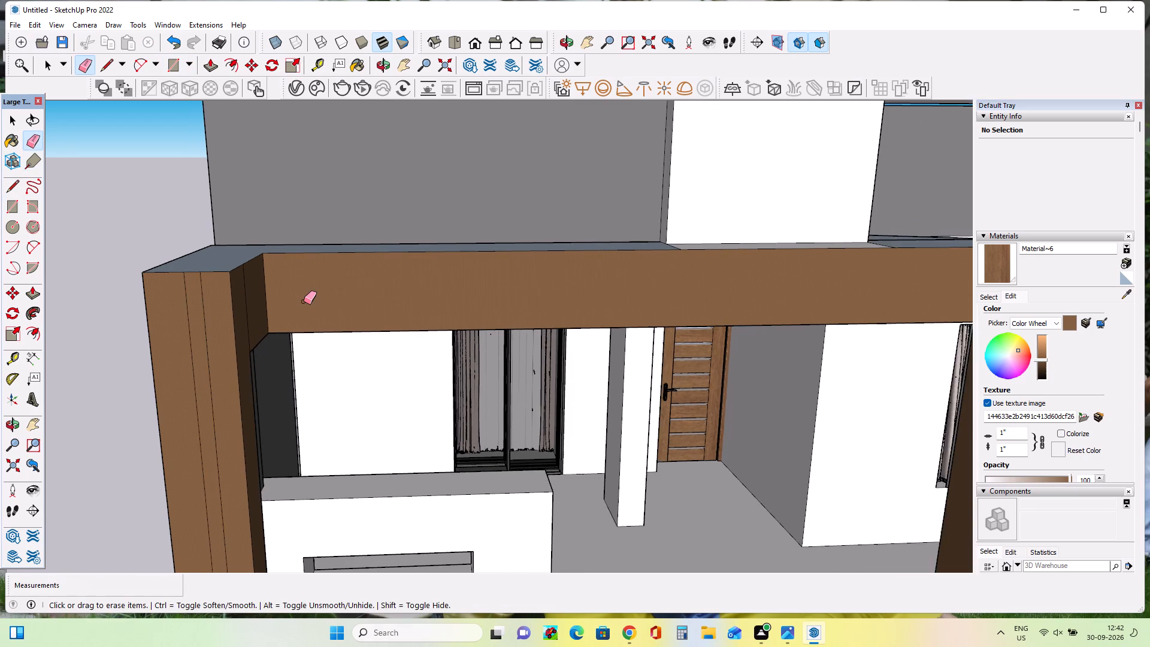
{"action": "scroll", "coordinate": [304, 301], "scroll_direction": "down", "scroll_amount": 5}
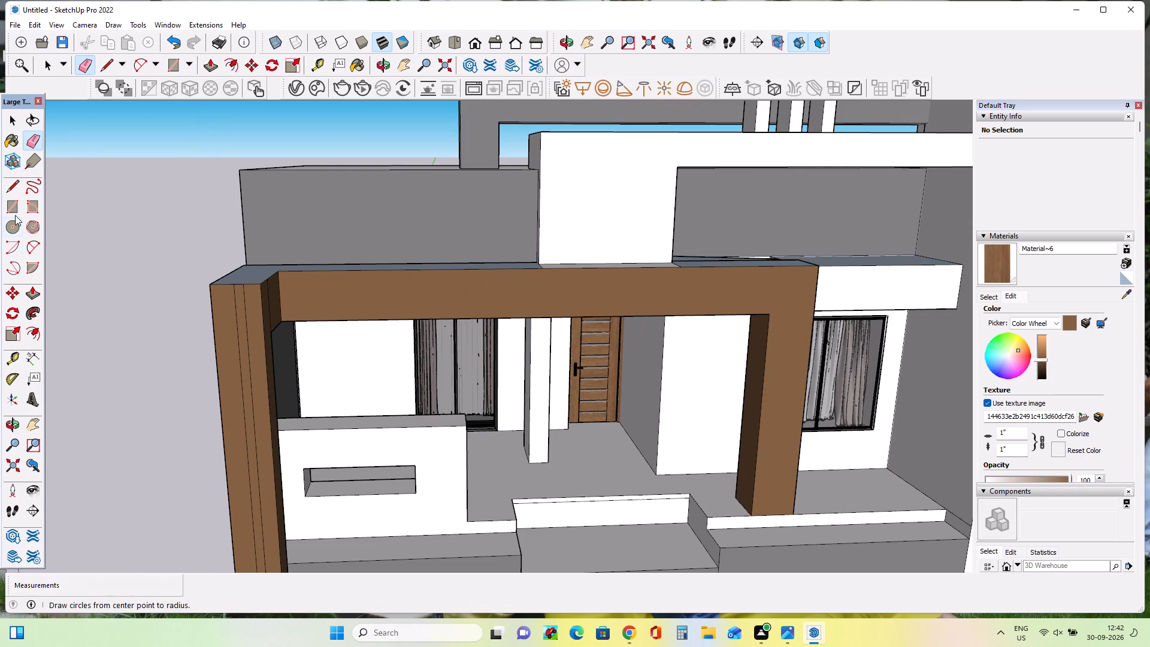
{"action": "left_click", "coordinate": [7, 208]}
{"action": "scroll", "coordinate": [289, 314], "scroll_direction": "up", "scroll_amount": 3}
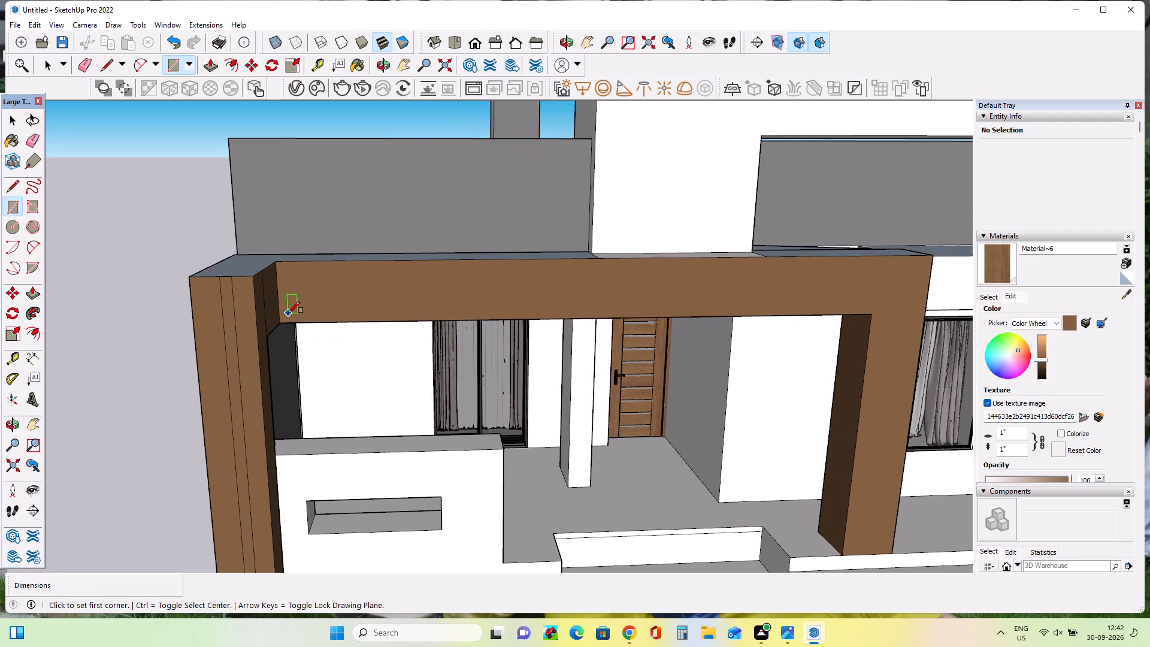
{"action": "scroll", "coordinate": [288, 313], "scroll_direction": "up", "scroll_amount": 2}
{"action": "scroll", "coordinate": [288, 313], "scroll_direction": "down", "scroll_amount": 3}
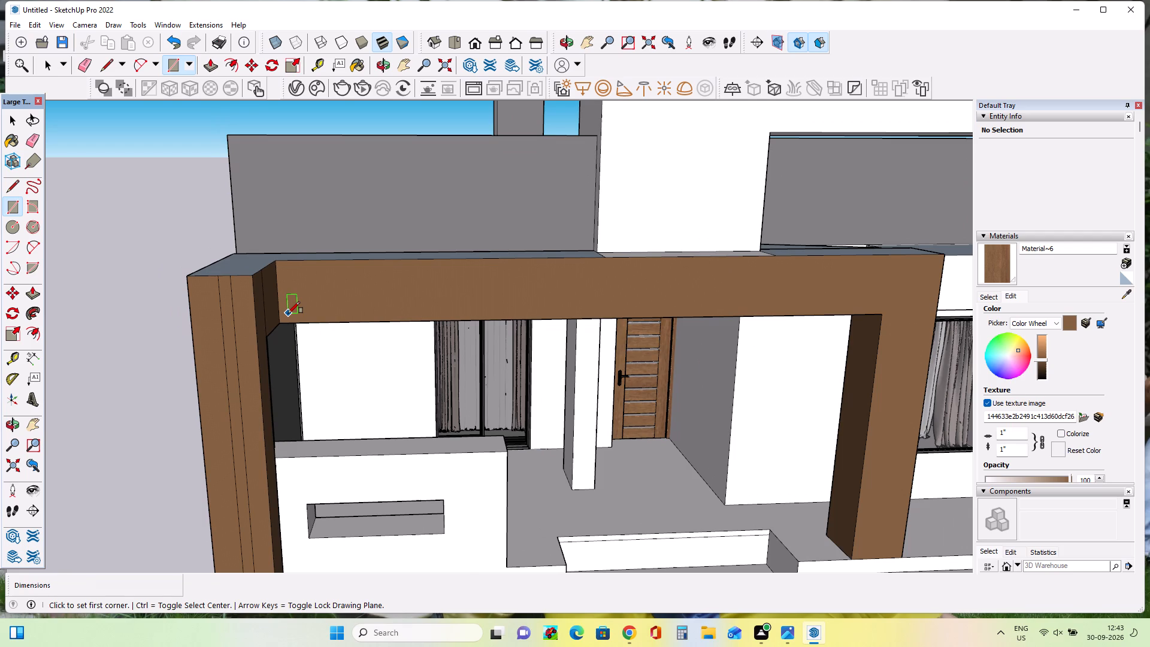
{"action": "left_click", "coordinate": [279, 283]}
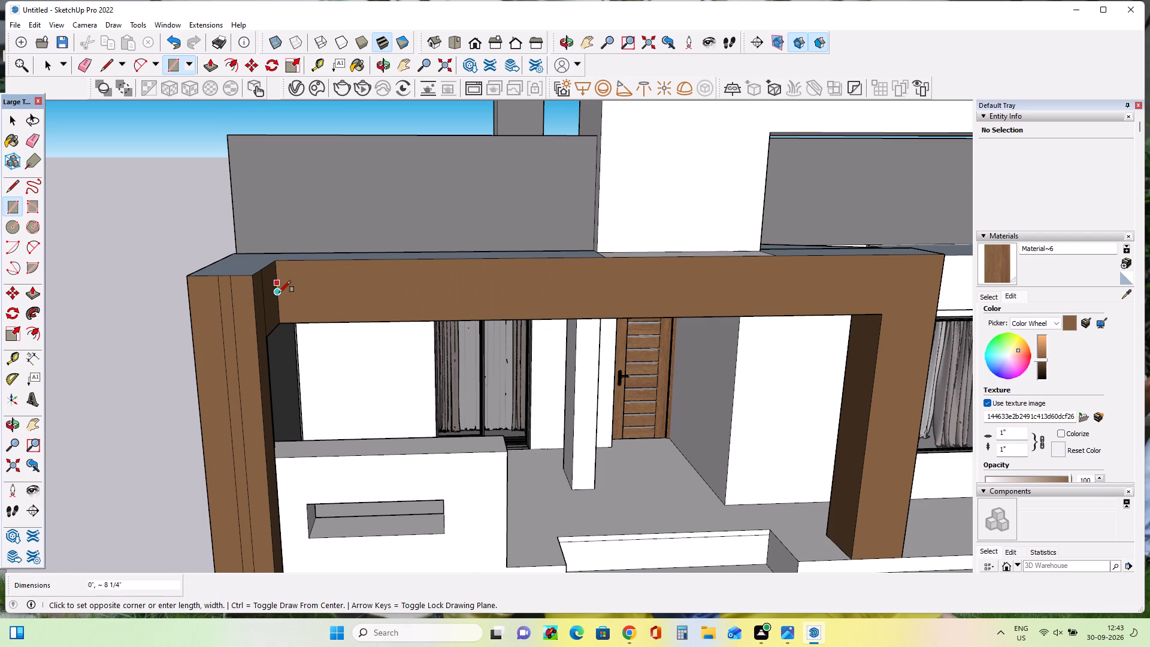
{"action": "left_click", "coordinate": [279, 292]}
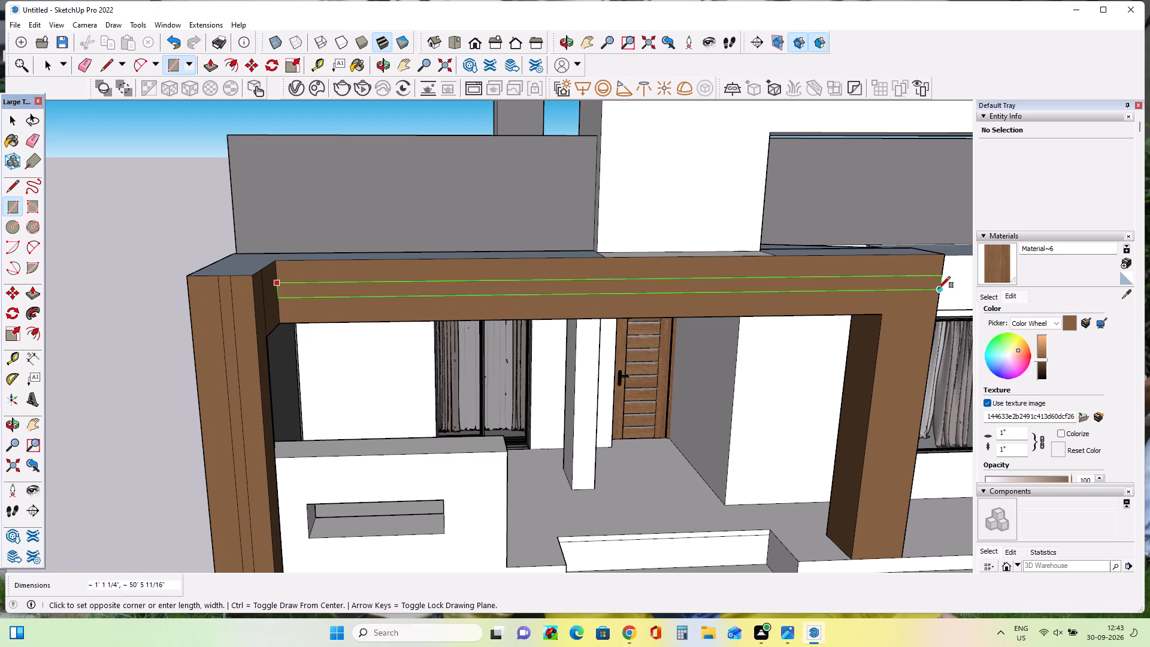
{"action": "scroll", "coordinate": [940, 284], "scroll_direction": "up", "scroll_amount": 7}
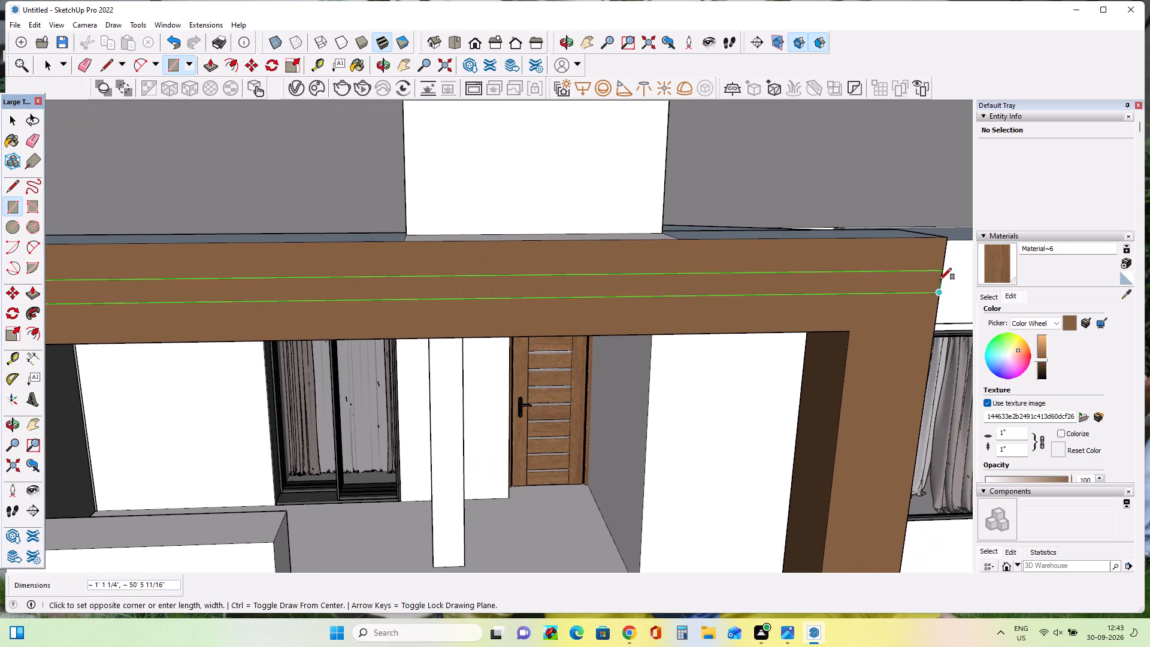
{"action": "scroll", "coordinate": [942, 277], "scroll_direction": "up", "scroll_amount": 8}
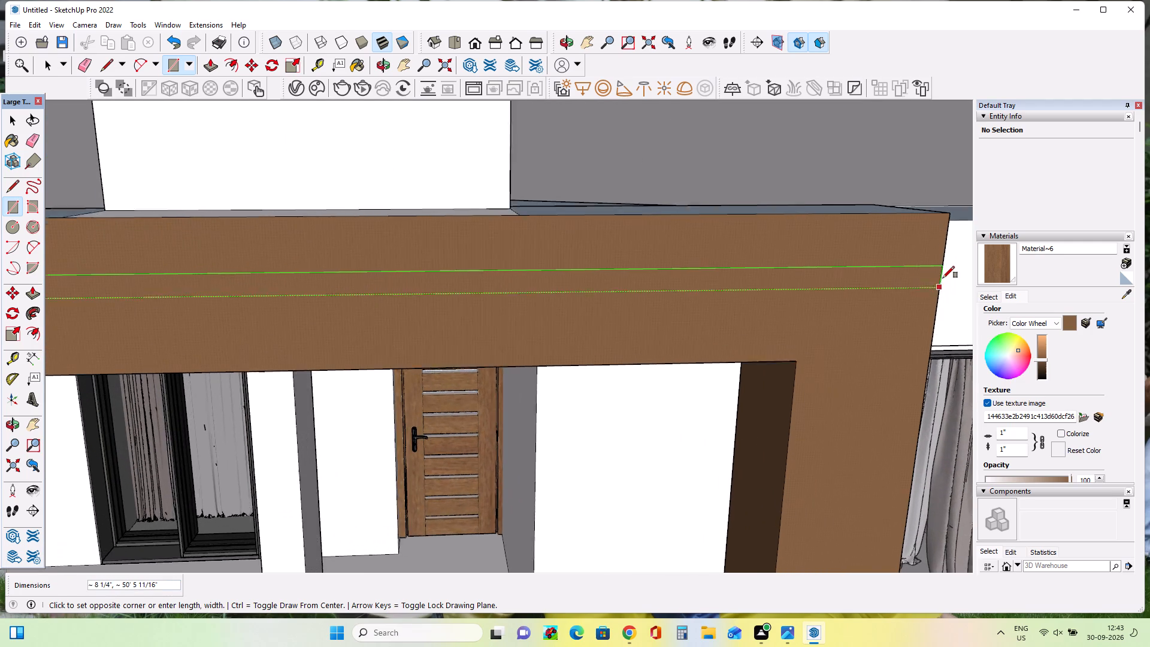
{"action": "double_click", "coordinate": [942, 273]}
Draw a vertical centre line about 55' 11 1/2" long through the front column's strip, from its bottom edge midpoint to its top edge.
{"action": "scroll", "coordinate": [935, 316], "scroll_direction": "down", "scroll_amount": 3}
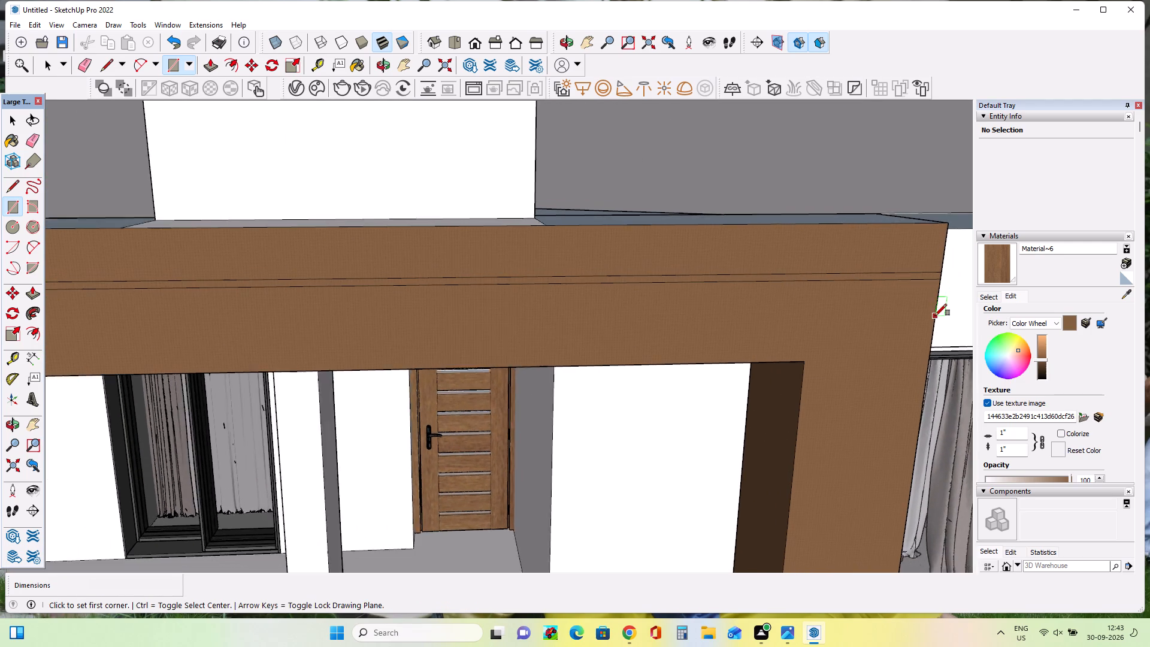
{"action": "scroll", "coordinate": [935, 316], "scroll_direction": "down", "scroll_amount": 4}
{"action": "scroll", "coordinate": [673, 329], "scroll_direction": "down", "scroll_amount": 12}
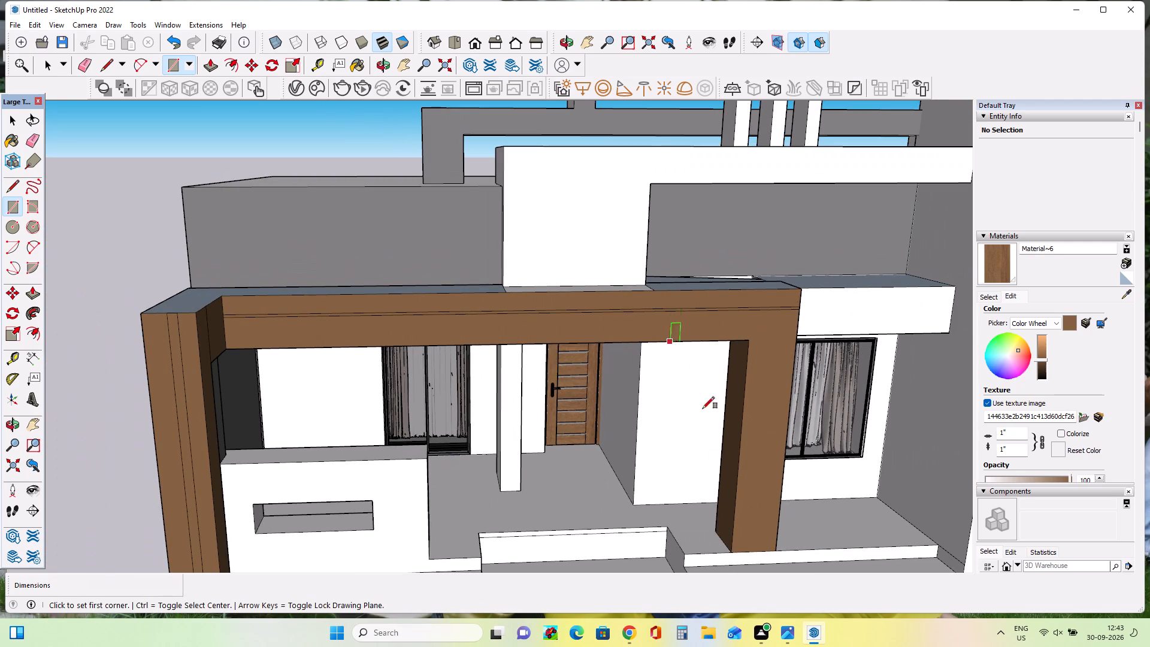
{"action": "scroll", "coordinate": [183, 434], "scroll_direction": "up", "scroll_amount": 6}
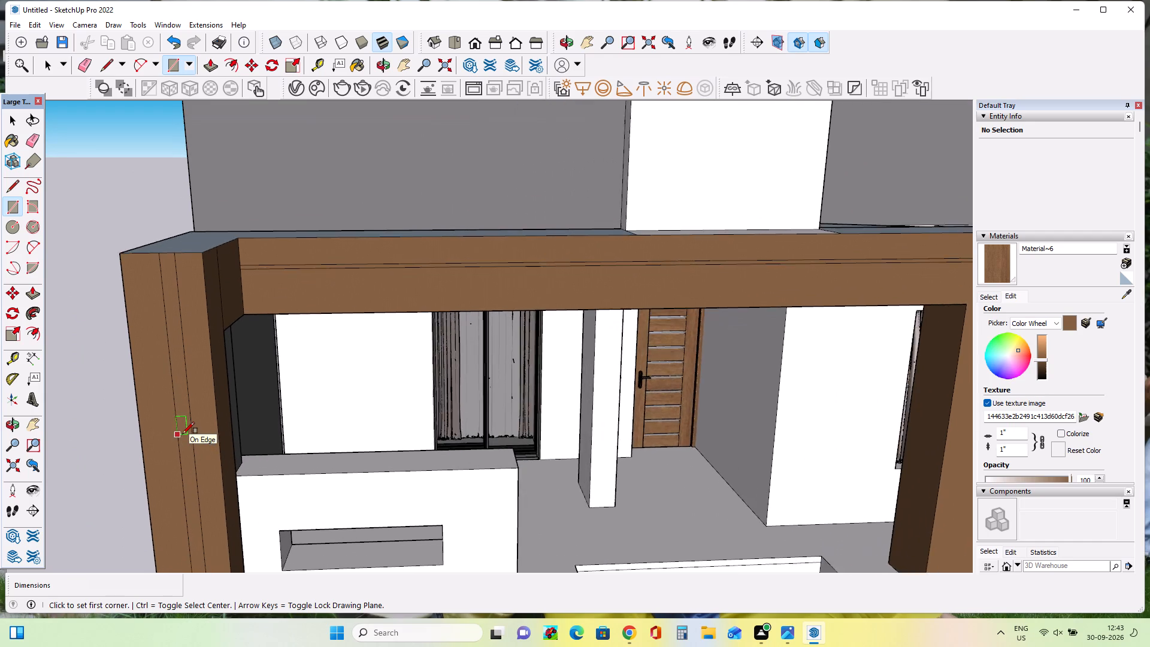
{"action": "scroll", "coordinate": [183, 434], "scroll_direction": "up", "scroll_amount": 2}
{"action": "scroll", "coordinate": [183, 434], "scroll_direction": "down", "scroll_amount": 12}
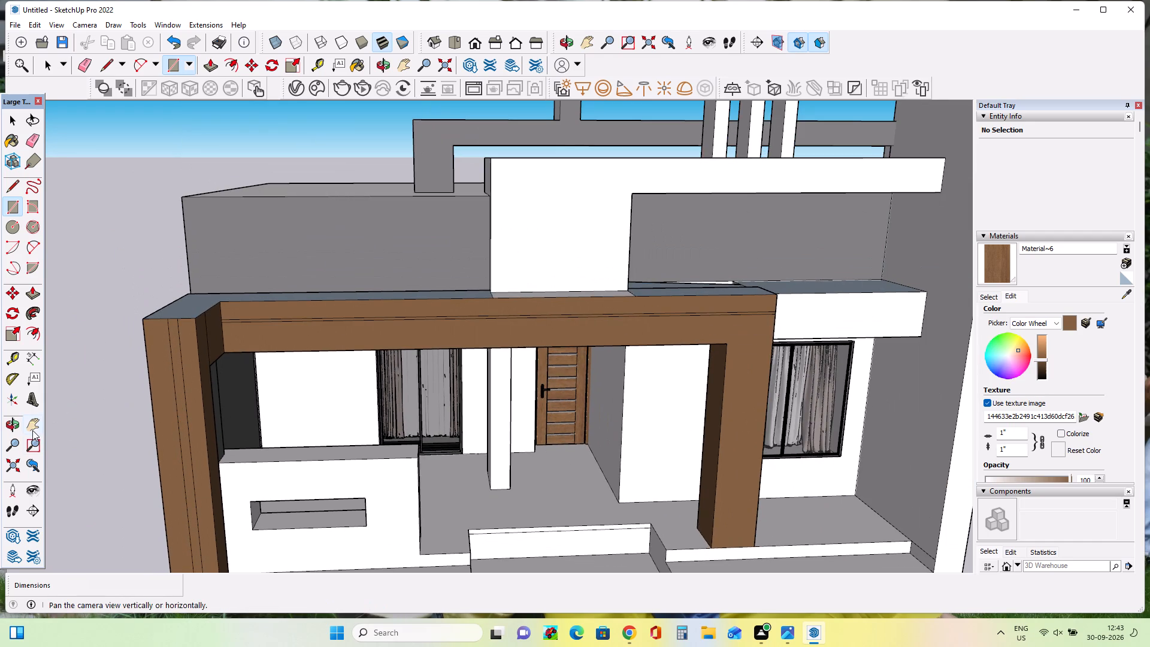
{"action": "double_click", "coordinate": [32, 428]}
{"action": "left_click", "coordinate": [196, 477]}
{"action": "left_click_drag", "start_coordinate": [216, 440], "coordinate": [236, 326]}
{"action": "left_click_drag", "start_coordinate": [244, 413], "coordinate": [265, 298]}
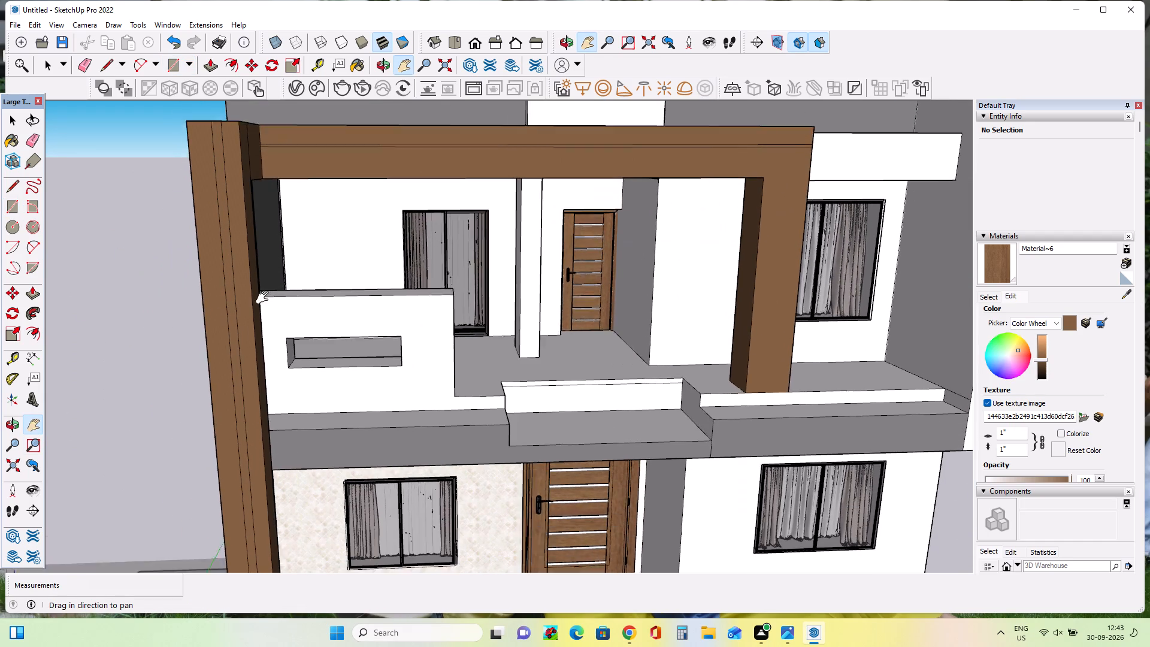
{"action": "left_click_drag", "start_coordinate": [265, 298], "coordinate": [265, 295]}
{"action": "scroll", "coordinate": [272, 380], "scroll_direction": "down", "scroll_amount": 6}
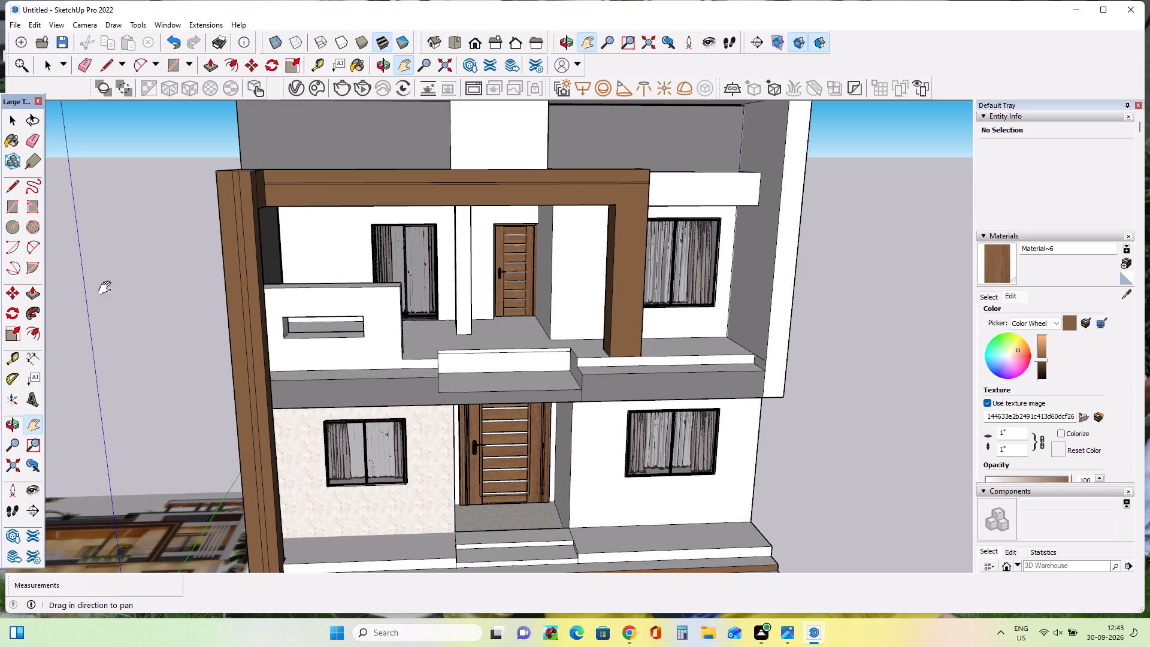
{"action": "double_click", "coordinate": [17, 187]}
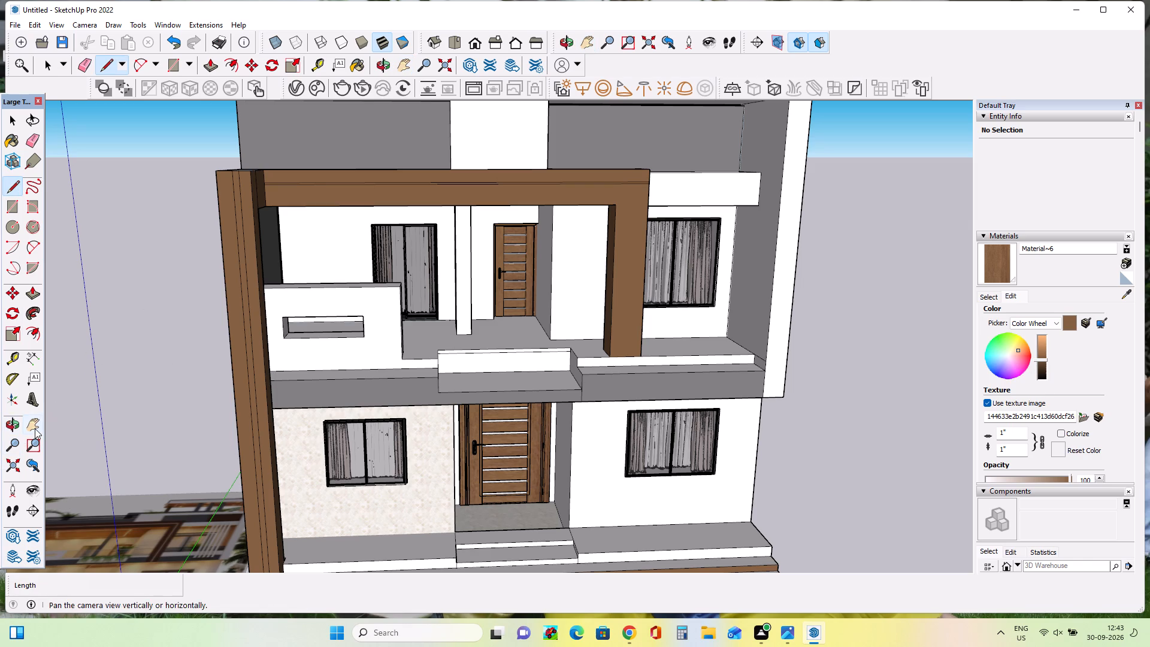
{"action": "double_click", "coordinate": [35, 428]}
{"action": "left_click", "coordinate": [224, 480]}
{"action": "left_click_drag", "start_coordinate": [224, 477], "coordinate": [219, 419]}
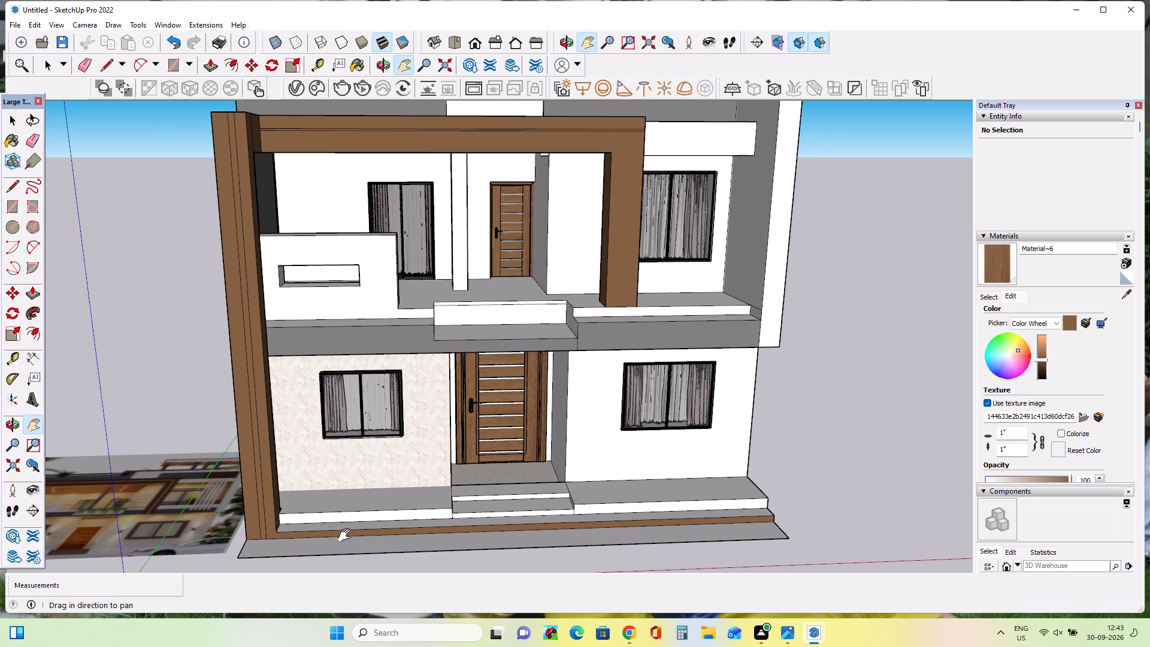
{"action": "scroll", "coordinate": [268, 550], "scroll_direction": "up", "scroll_amount": 3}
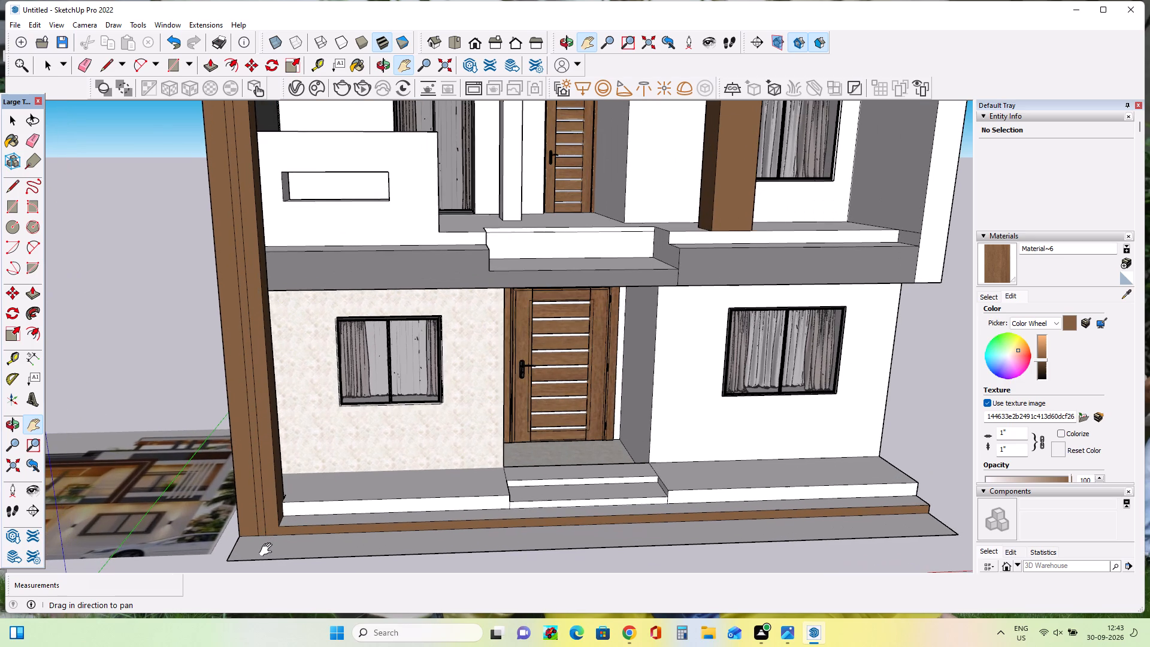
{"action": "scroll", "coordinate": [268, 550], "scroll_direction": "down", "scroll_amount": 5}
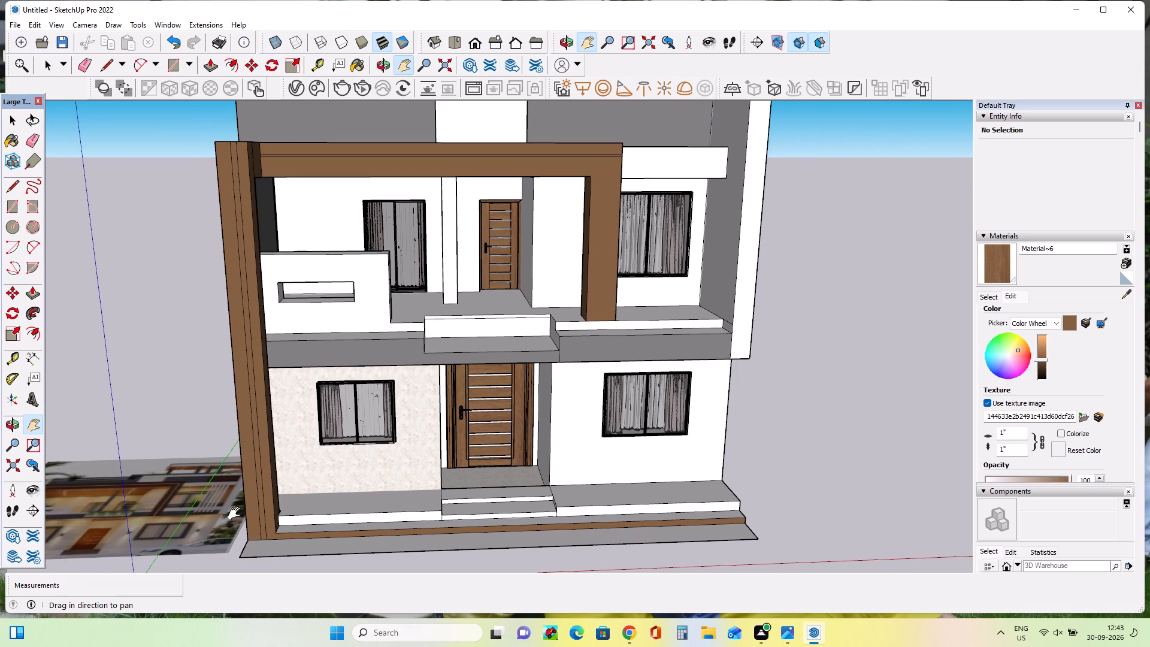
{"action": "left_click", "coordinate": [19, 186]}
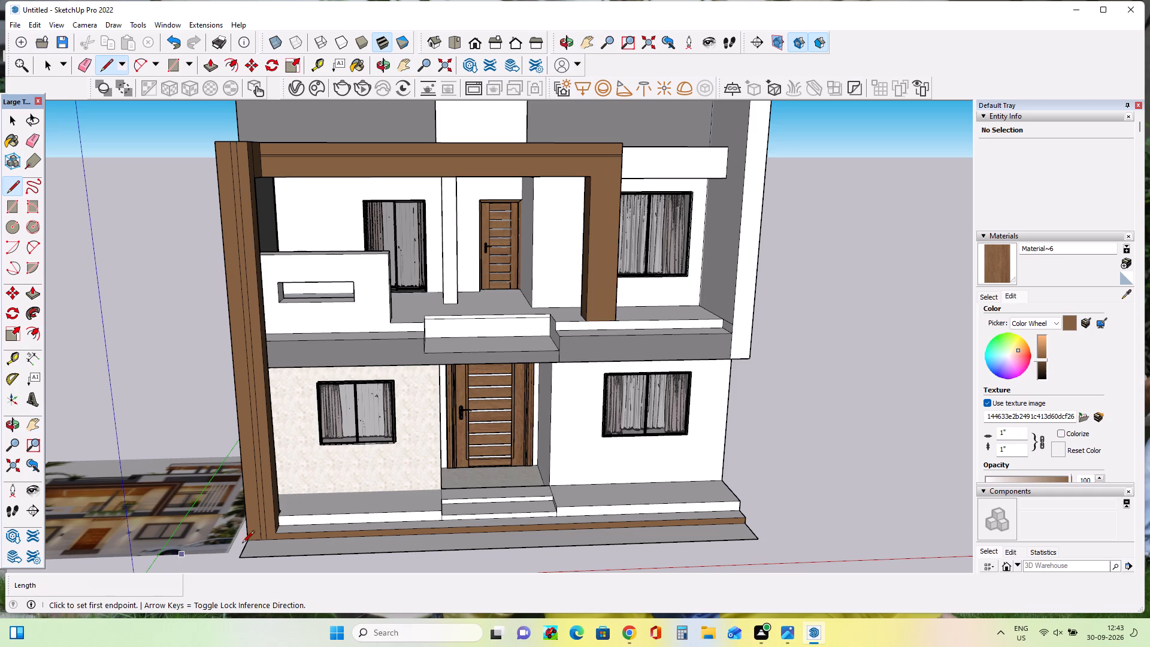
{"action": "scroll", "coordinate": [264, 546], "scroll_direction": "up", "scroll_amount": 6}
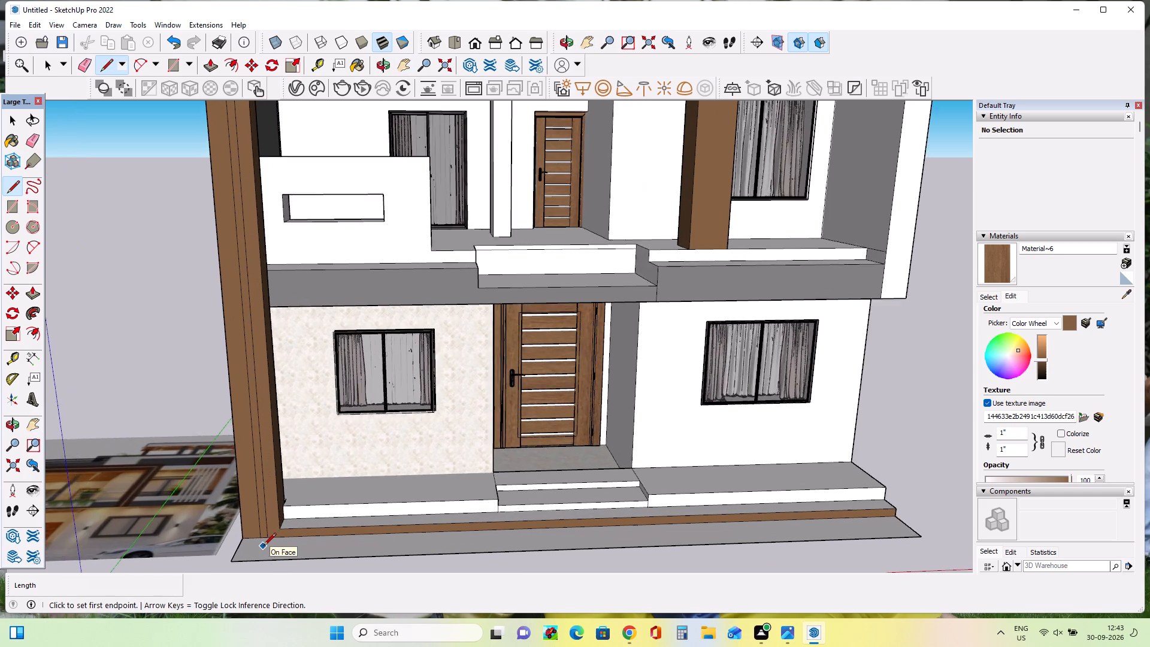
{"action": "scroll", "coordinate": [264, 546], "scroll_direction": "up", "scroll_amount": 7}
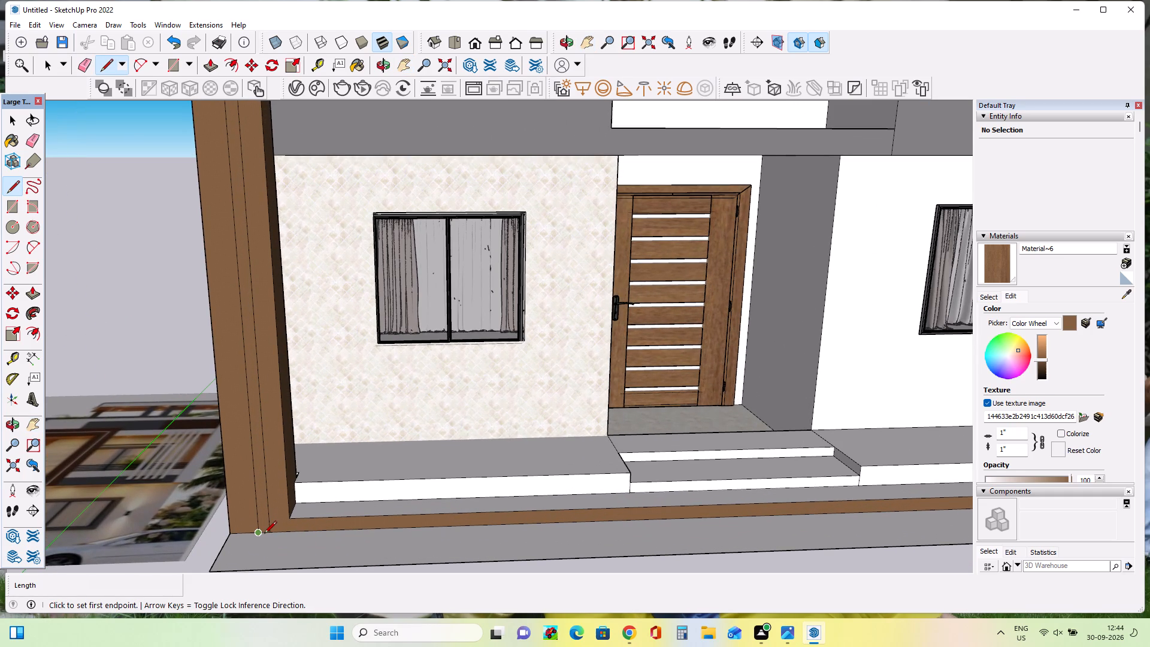
{"action": "scroll", "coordinate": [265, 536], "scroll_direction": "up", "scroll_amount": 7}
{"action": "left_click", "coordinate": [264, 532]}
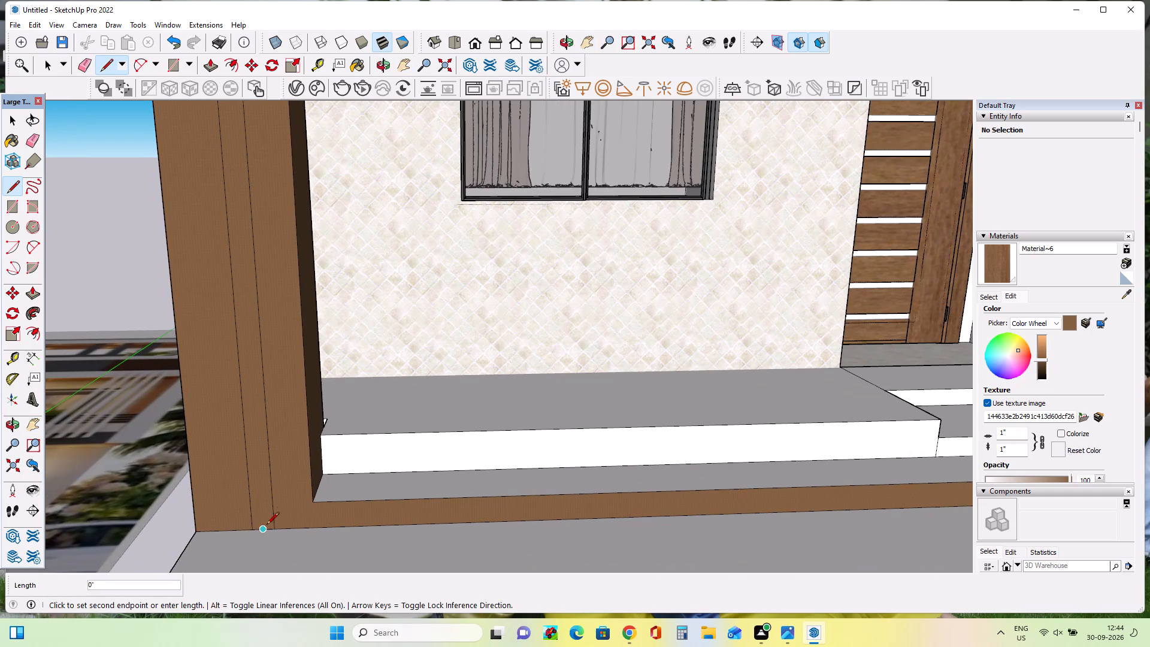
{"action": "scroll", "coordinate": [265, 456], "scroll_direction": "down", "scroll_amount": 17}
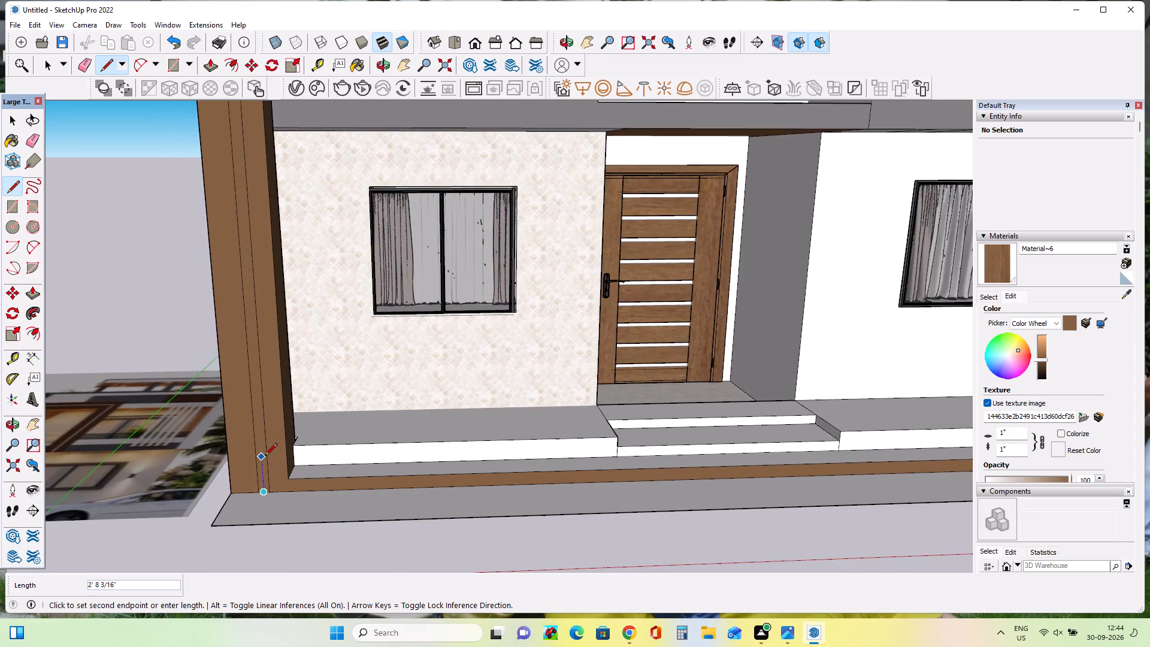
{"action": "scroll", "coordinate": [265, 456], "scroll_direction": "down", "scroll_amount": 20}
{"action": "scroll", "coordinate": [265, 456], "scroll_direction": "down", "scroll_amount": 4}
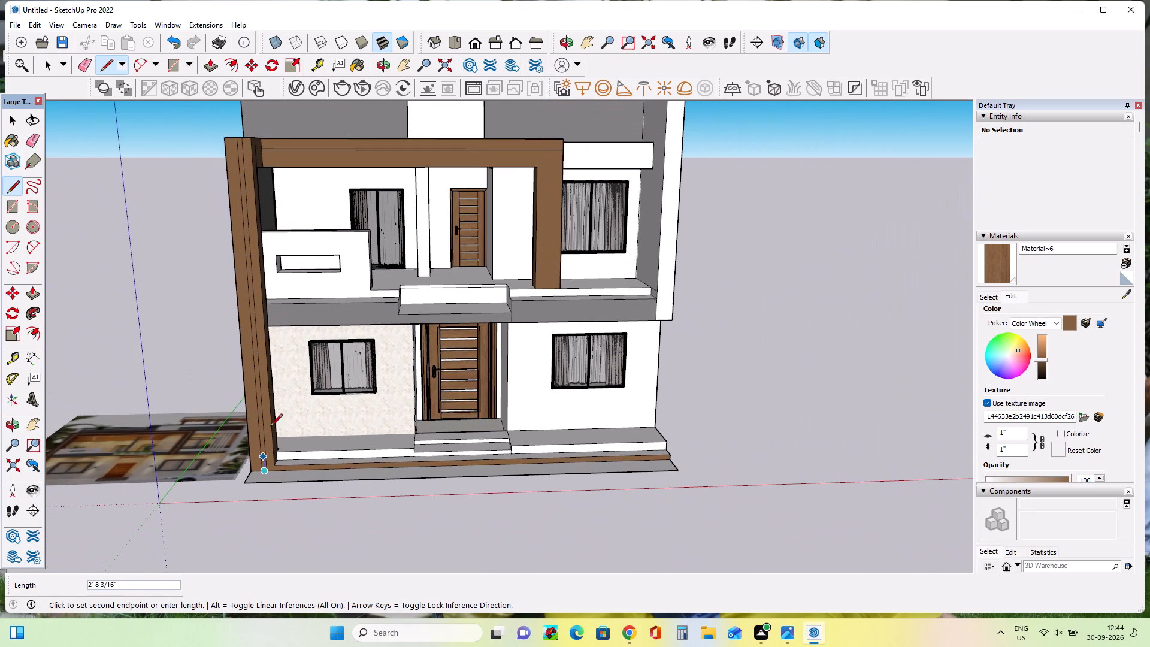
{"action": "scroll", "coordinate": [244, 144], "scroll_direction": "up", "scroll_amount": 8}
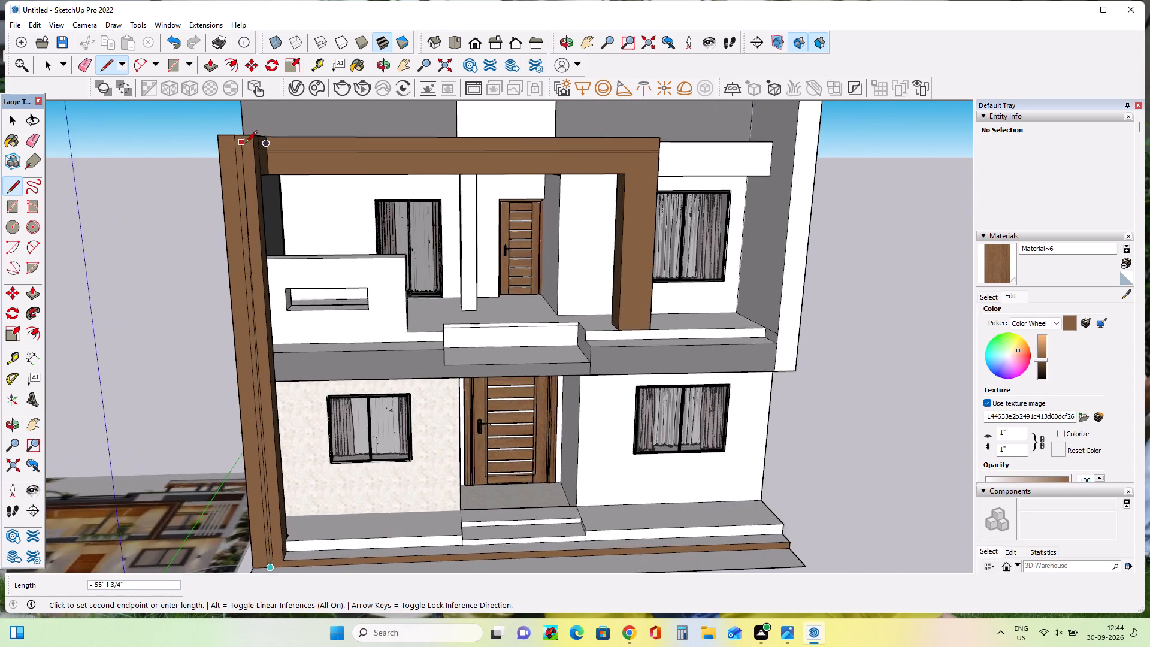
{"action": "scroll", "coordinate": [245, 144], "scroll_direction": "up", "scroll_amount": 8}
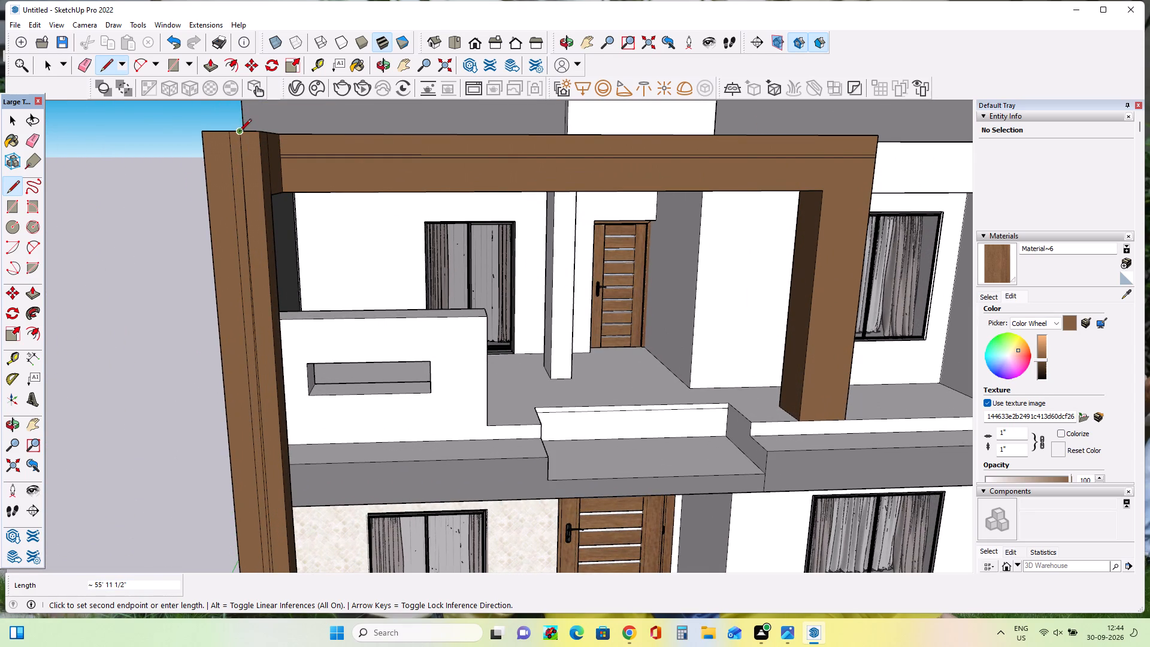
{"action": "scroll", "coordinate": [234, 132], "scroll_direction": "up", "scroll_amount": 7}
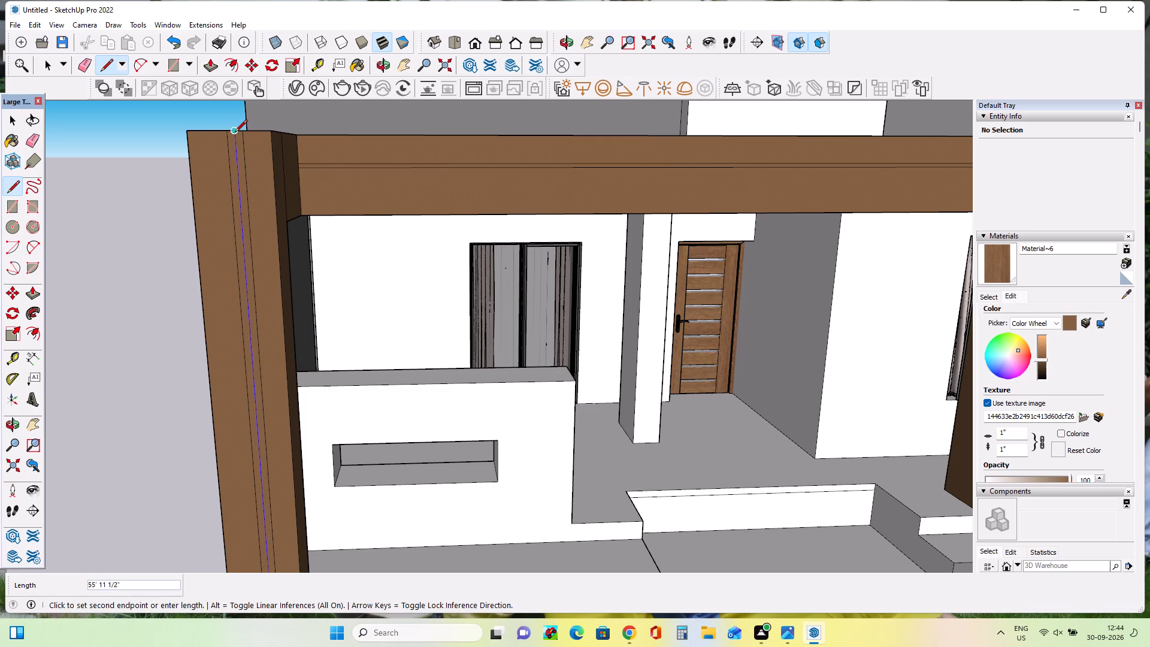
{"action": "double_click", "coordinate": [235, 133]}
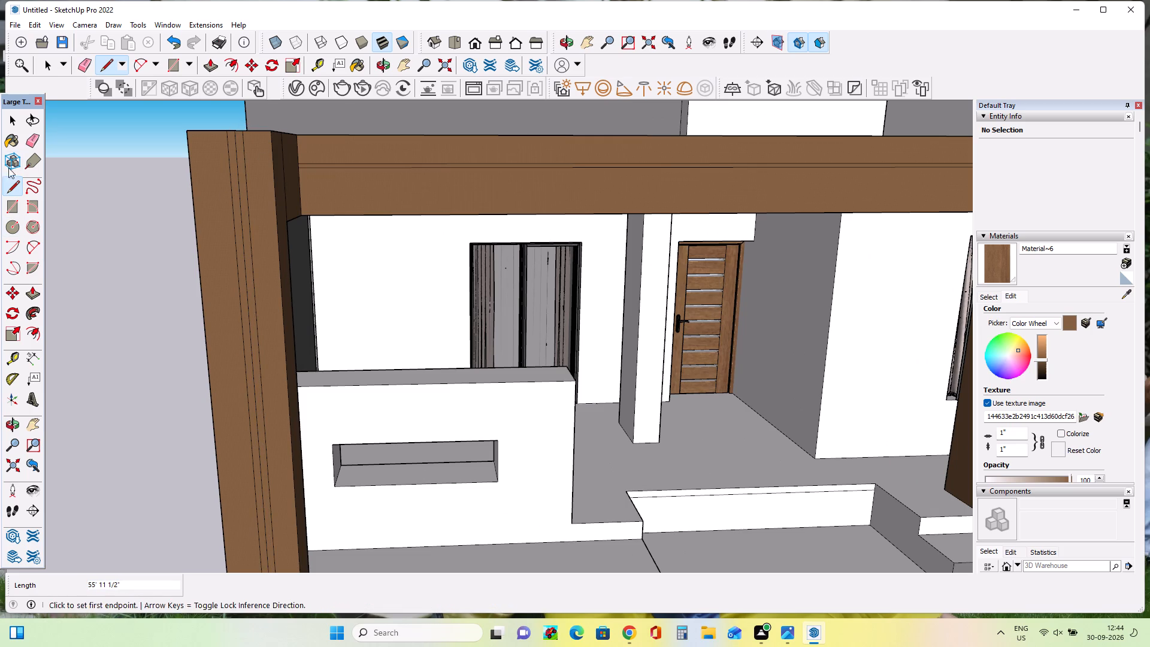
Erase the column strip's long edge nearer the balcony beam, leaving only the strip's outer half.
{"action": "double_click", "coordinate": [26, 139]}
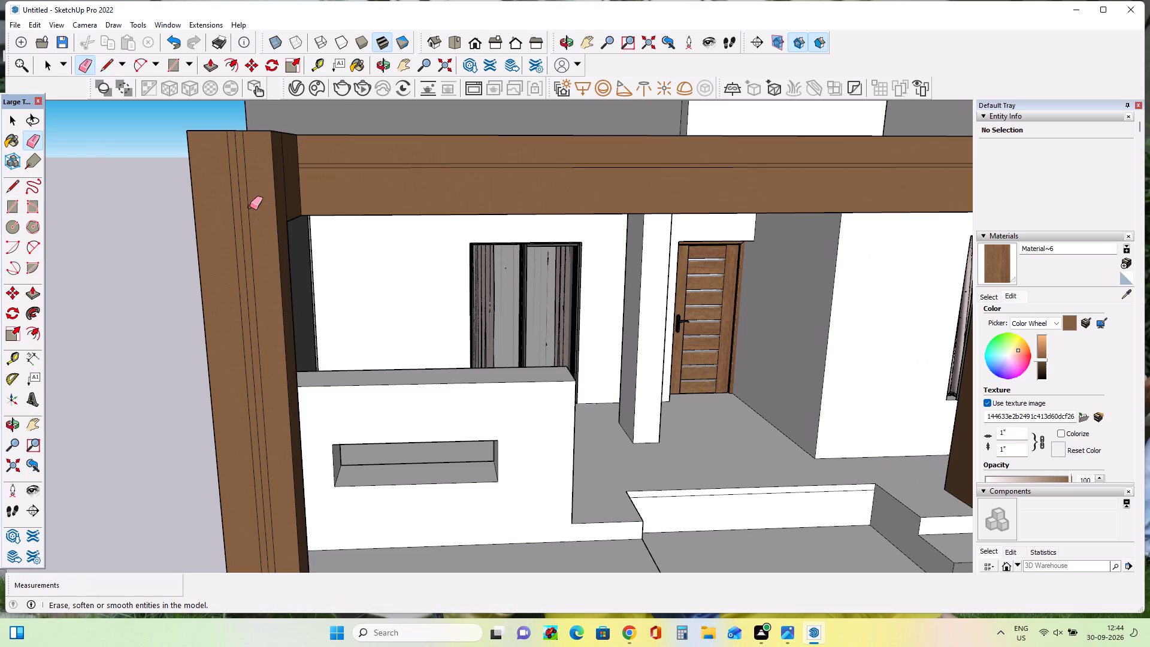
{"action": "left_click", "coordinate": [250, 207]}
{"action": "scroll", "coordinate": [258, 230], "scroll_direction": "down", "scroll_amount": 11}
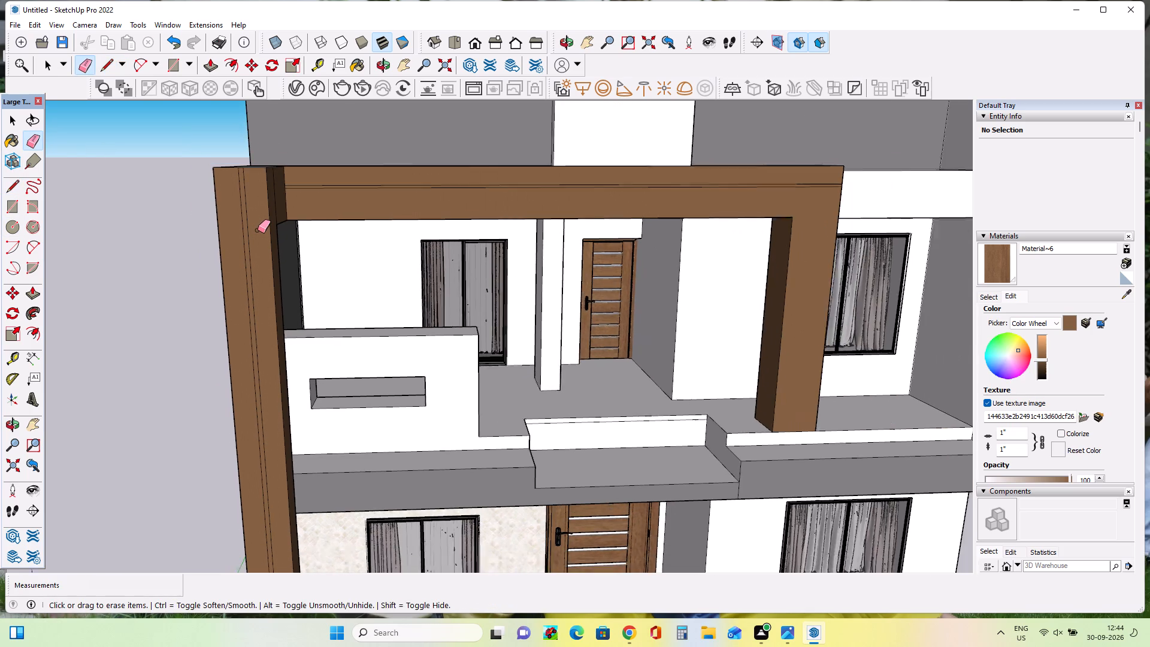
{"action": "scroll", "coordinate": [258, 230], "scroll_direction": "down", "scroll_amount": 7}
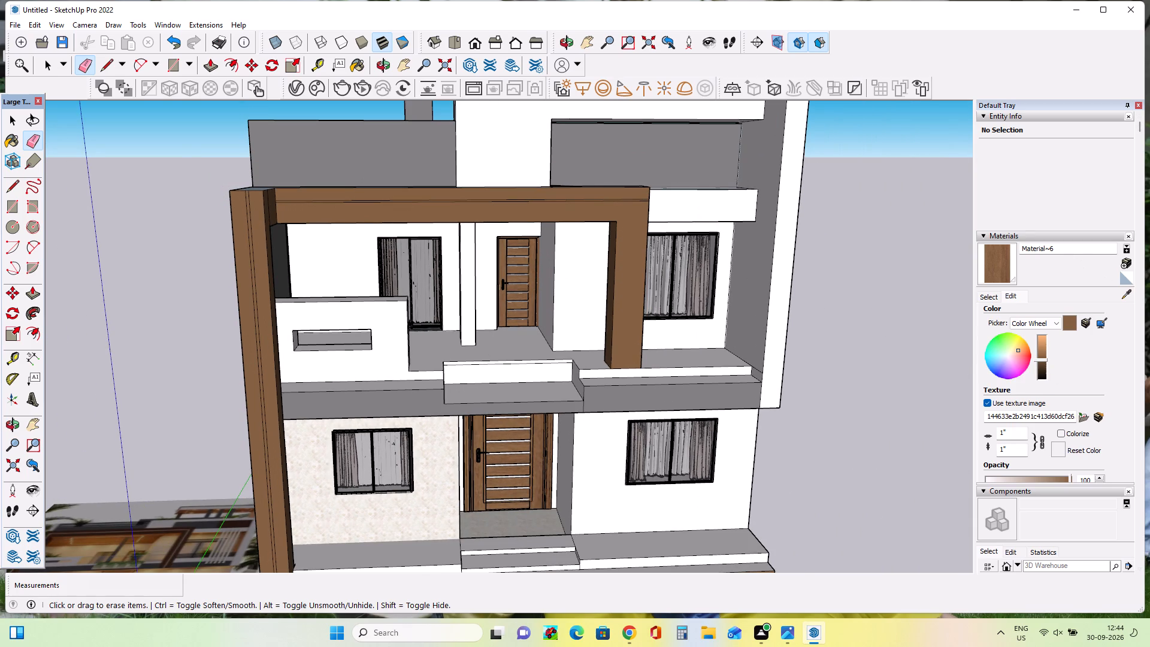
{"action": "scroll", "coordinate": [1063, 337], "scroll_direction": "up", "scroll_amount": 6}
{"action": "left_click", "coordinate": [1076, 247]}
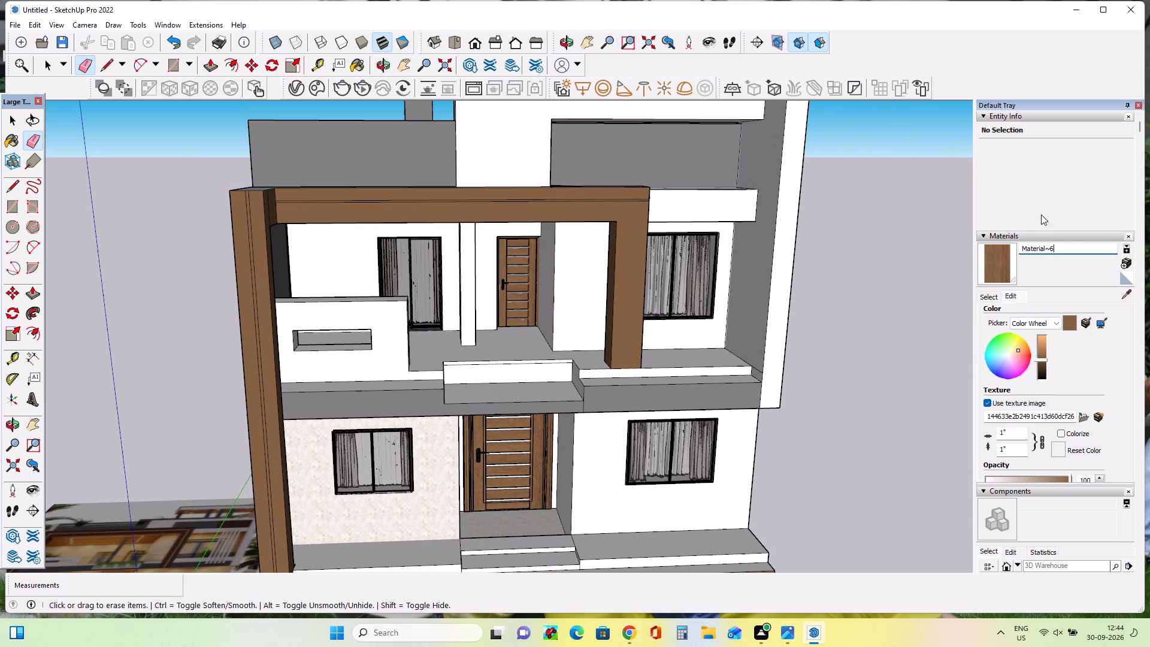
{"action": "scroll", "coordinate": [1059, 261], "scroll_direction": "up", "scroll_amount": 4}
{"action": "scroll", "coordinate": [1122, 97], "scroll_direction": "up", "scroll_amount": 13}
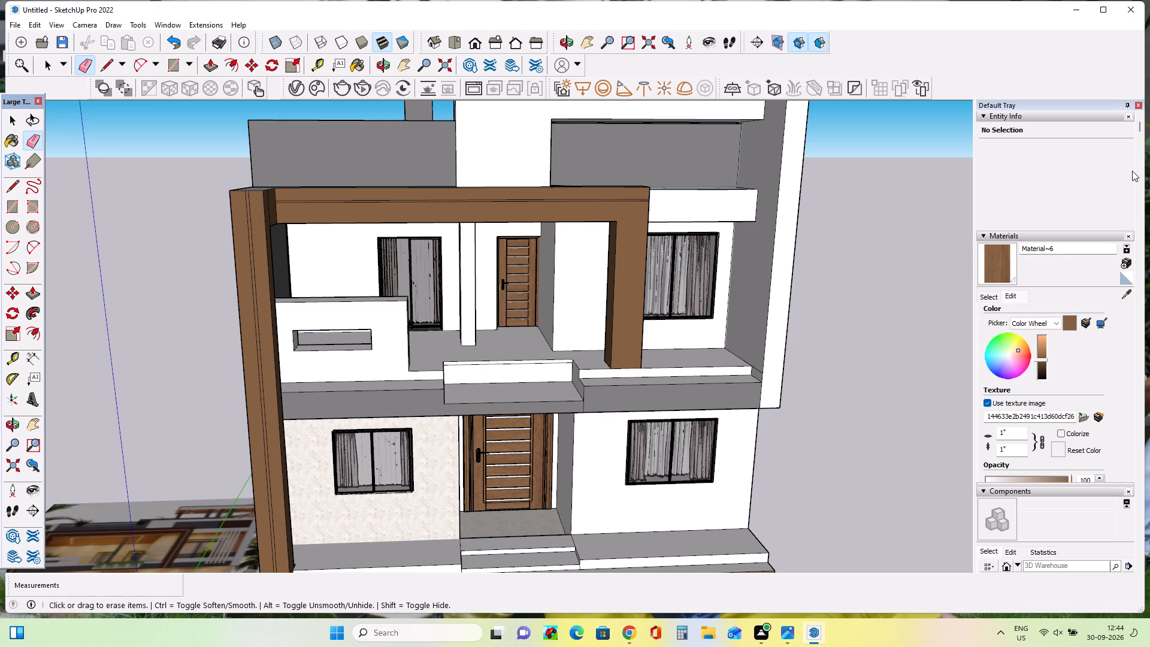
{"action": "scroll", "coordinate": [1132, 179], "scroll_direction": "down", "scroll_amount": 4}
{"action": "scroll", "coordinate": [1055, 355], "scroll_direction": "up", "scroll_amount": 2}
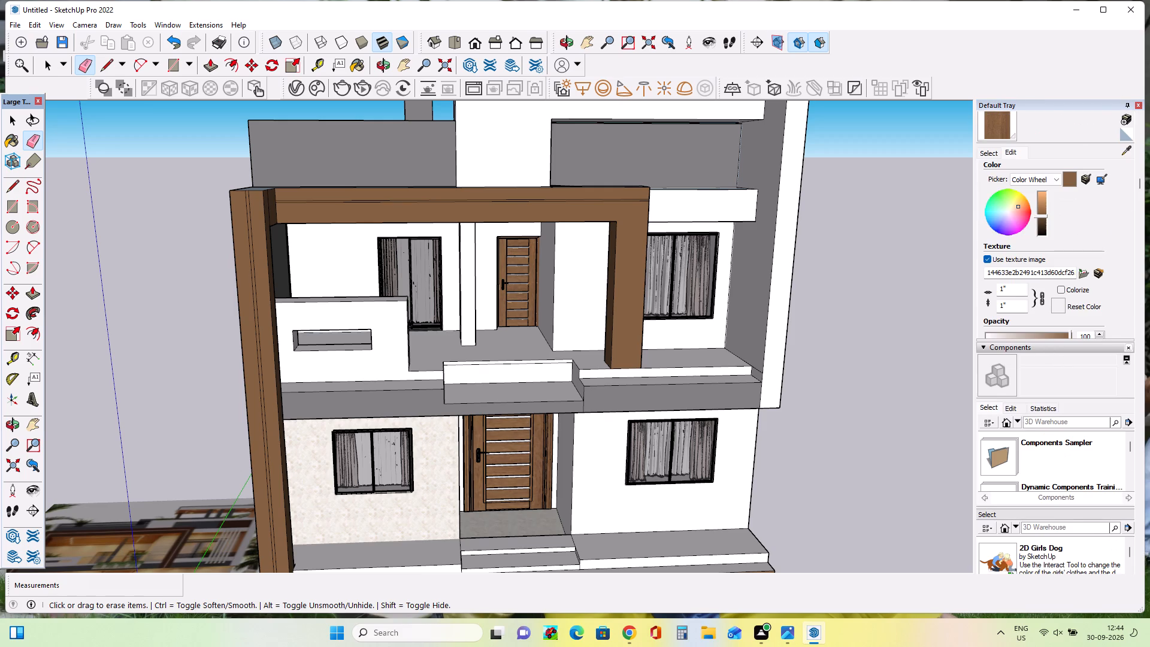
Paint the front column's narrow vertical strip with Metal Corrugated Shiny from the Metal materials collection.
{"action": "left_click", "coordinate": [1045, 175]}
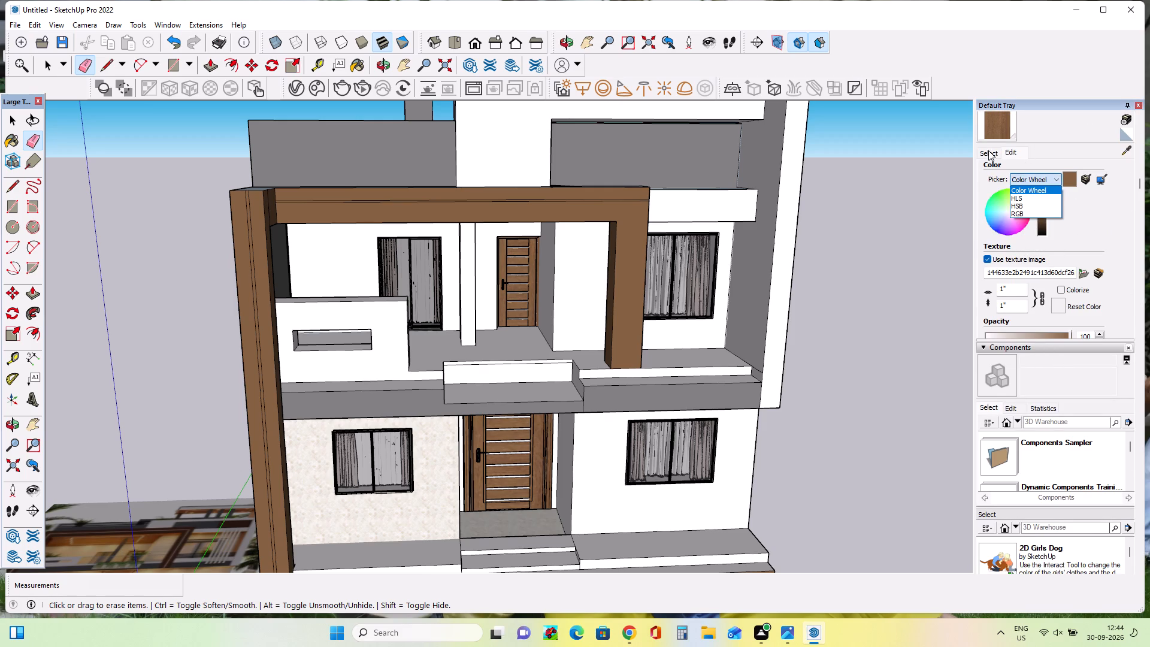
{"action": "left_click", "coordinate": [988, 150]}
{"action": "left_click", "coordinate": [994, 155]}
{"action": "double_click", "coordinate": [1043, 172]}
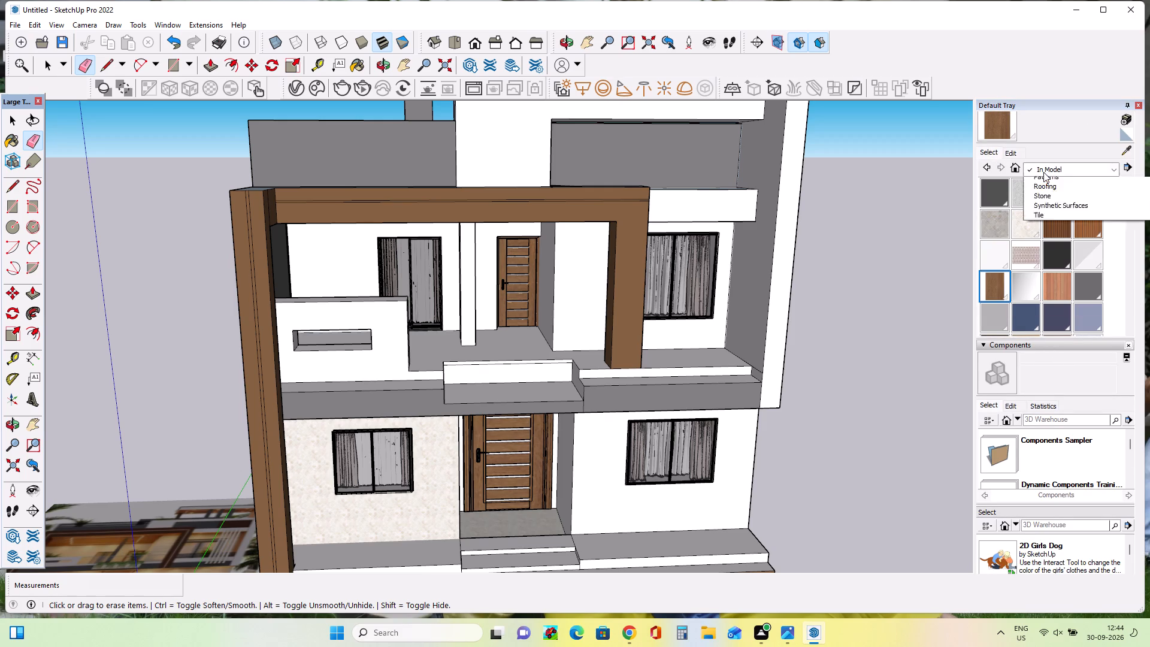
{"action": "left_click", "coordinate": [1051, 170]}
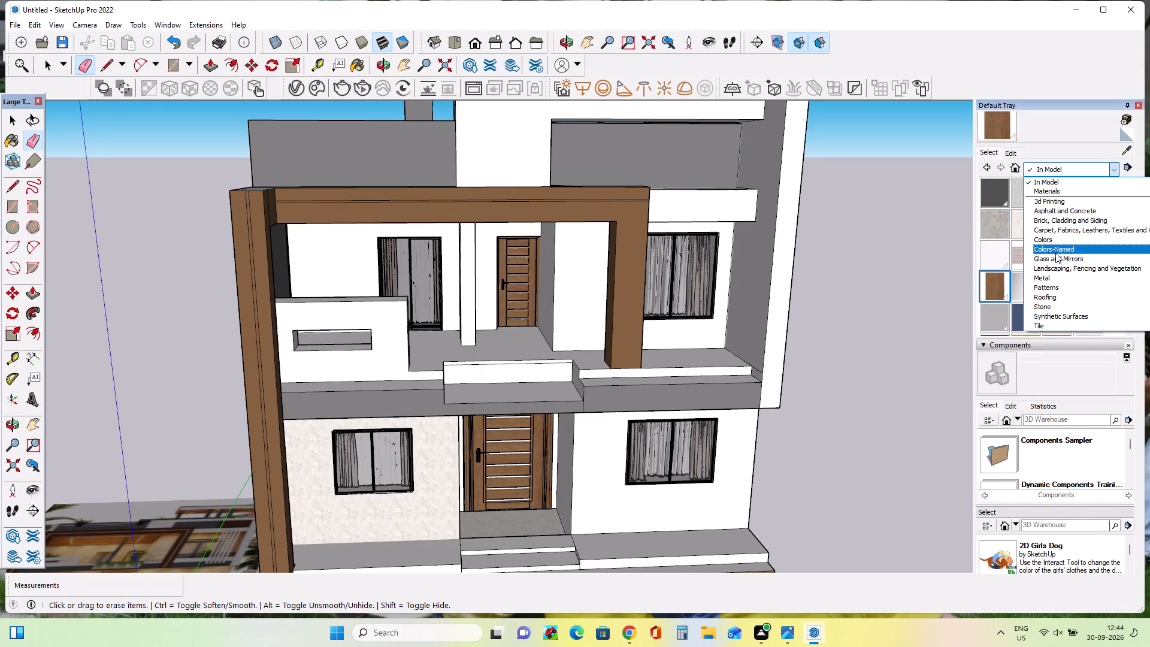
{"action": "left_click", "coordinate": [1055, 279]}
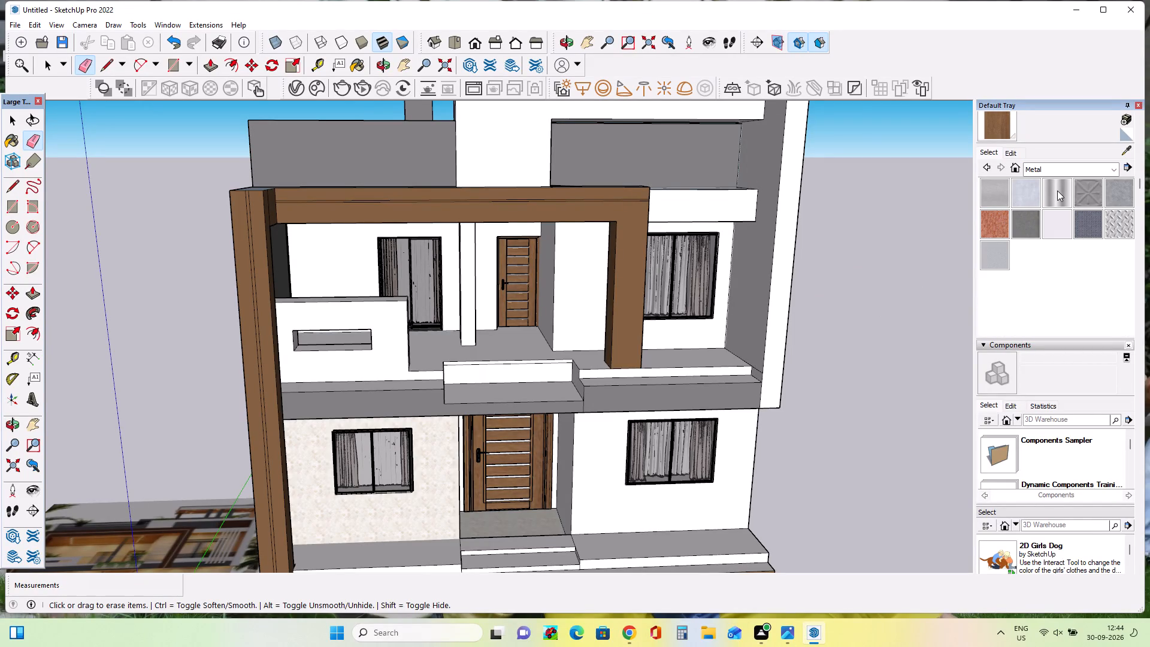
{"action": "left_click", "coordinate": [990, 191]}
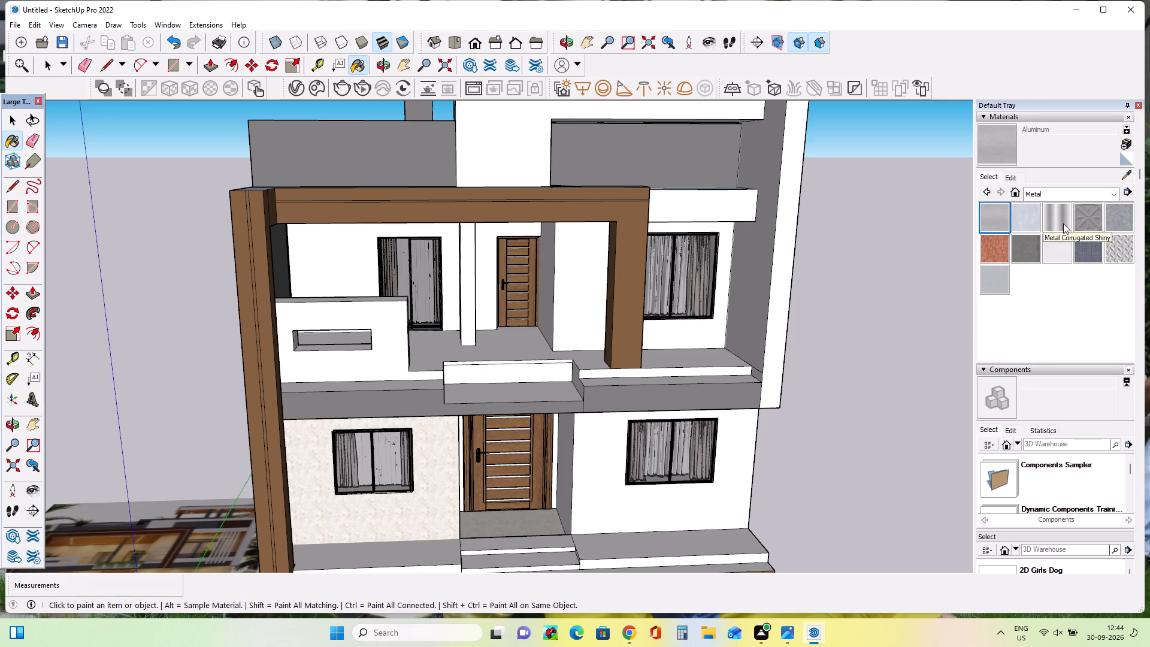
{"action": "left_click", "coordinate": [1064, 219]}
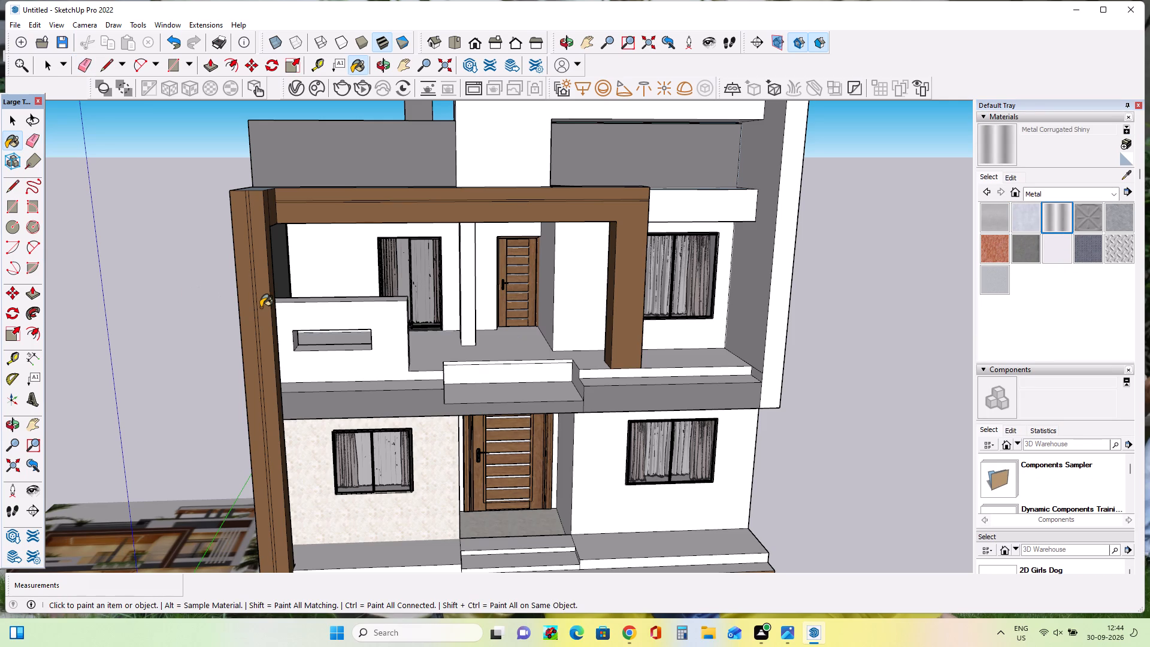
{"action": "scroll", "coordinate": [261, 307], "scroll_direction": "up", "scroll_amount": 18}
{"action": "scroll", "coordinate": [235, 337], "scroll_direction": "up", "scroll_amount": 4}
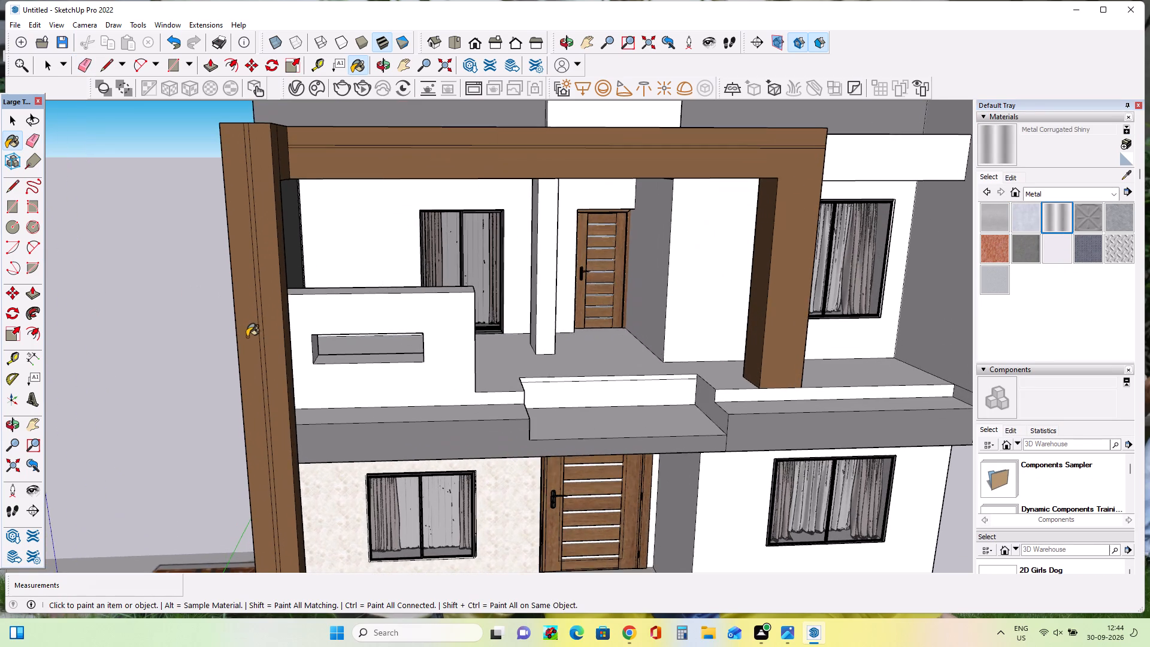
{"action": "scroll", "coordinate": [247, 337], "scroll_direction": "up", "scroll_amount": 12}
{"action": "double_click", "coordinate": [266, 334]}
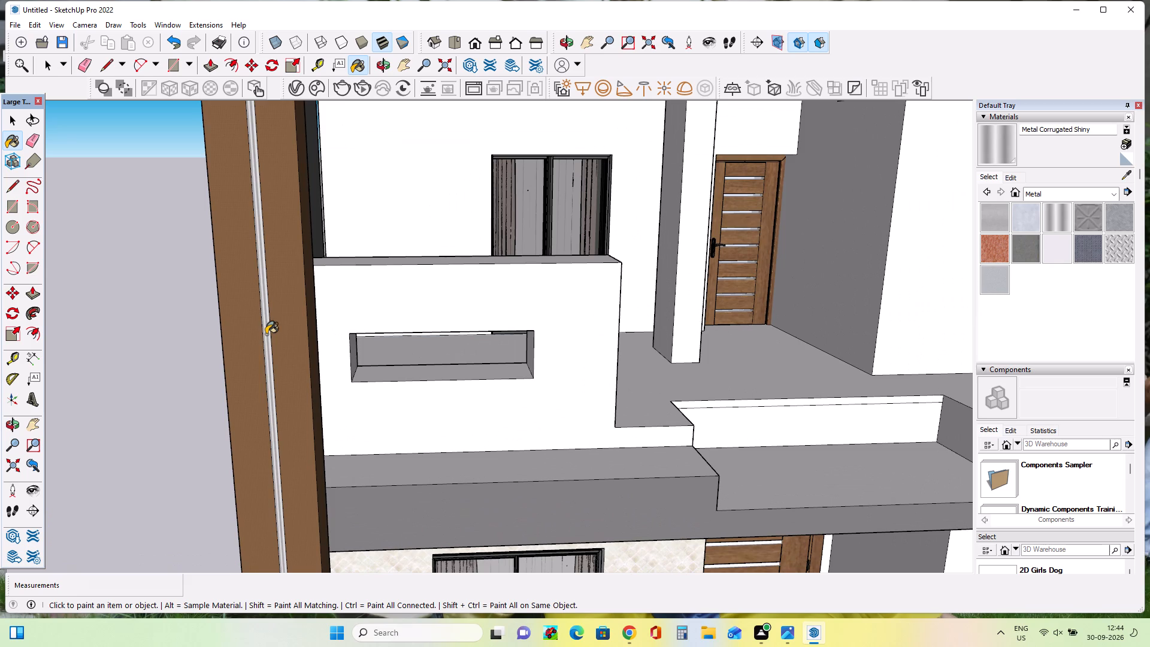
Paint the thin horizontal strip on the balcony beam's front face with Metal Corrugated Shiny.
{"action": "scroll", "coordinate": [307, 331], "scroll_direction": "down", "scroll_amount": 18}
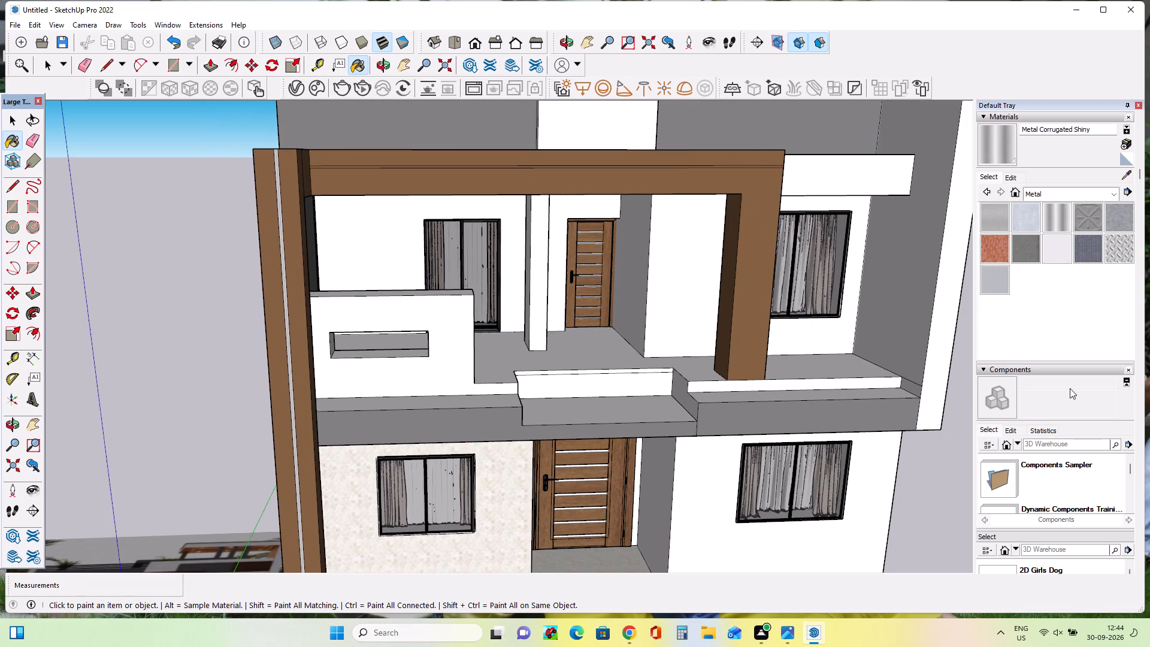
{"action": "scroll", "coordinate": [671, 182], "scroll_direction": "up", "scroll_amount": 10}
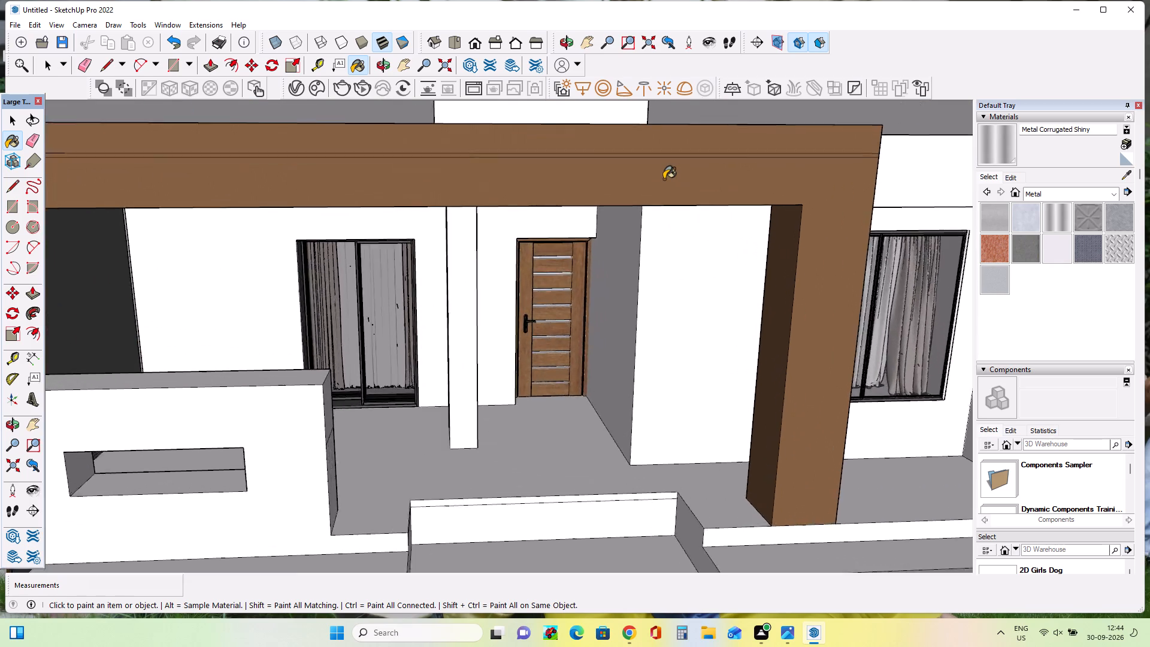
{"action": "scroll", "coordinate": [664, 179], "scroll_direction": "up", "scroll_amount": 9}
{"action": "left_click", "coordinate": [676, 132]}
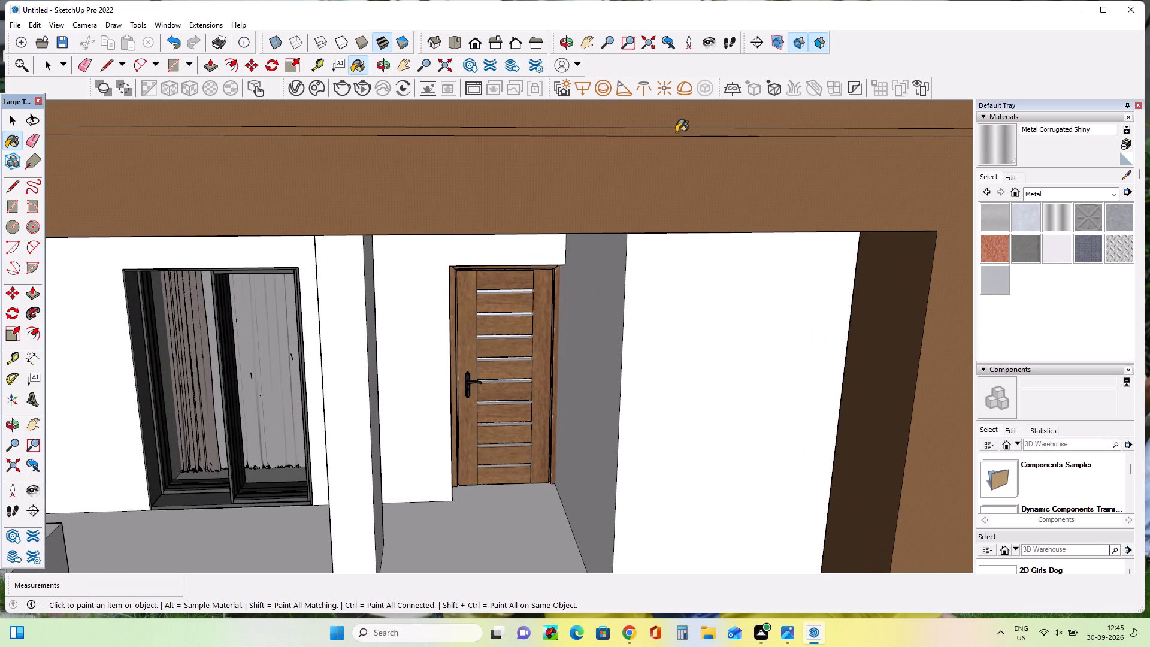
Create a new material from the Metal Corrugated Shiny texture, tinted golden yellow.
{"action": "scroll", "coordinate": [638, 289], "scroll_direction": "down", "scroll_amount": 16}
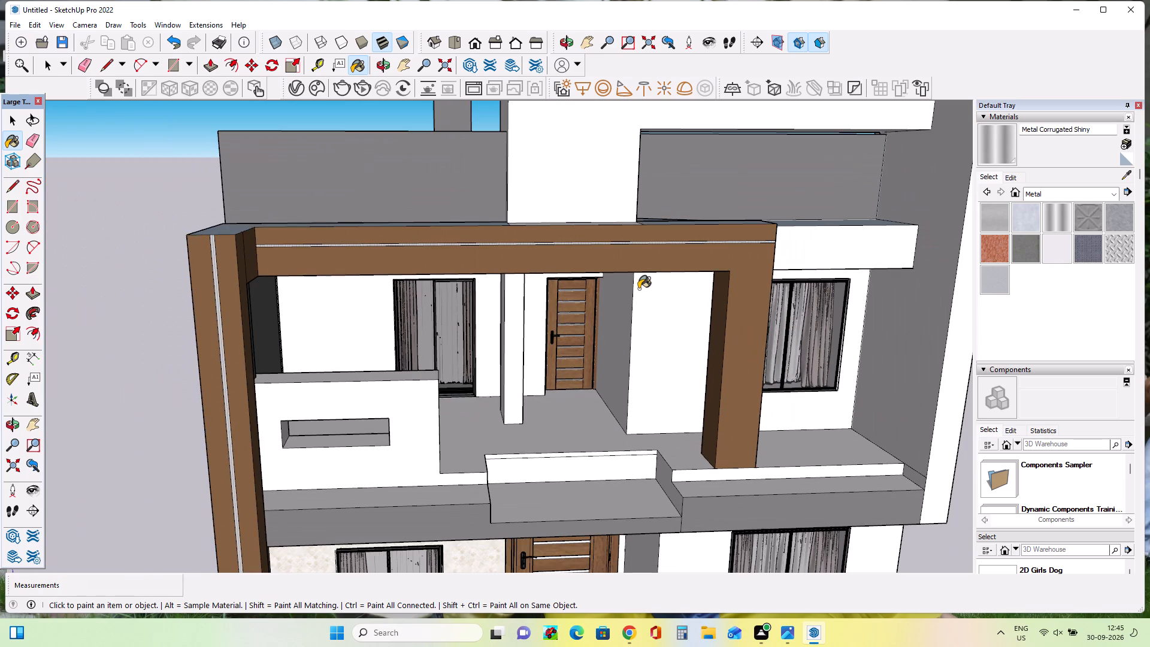
{"action": "left_click", "coordinate": [1128, 143]}
{"action": "double_click", "coordinate": [537, 291]}
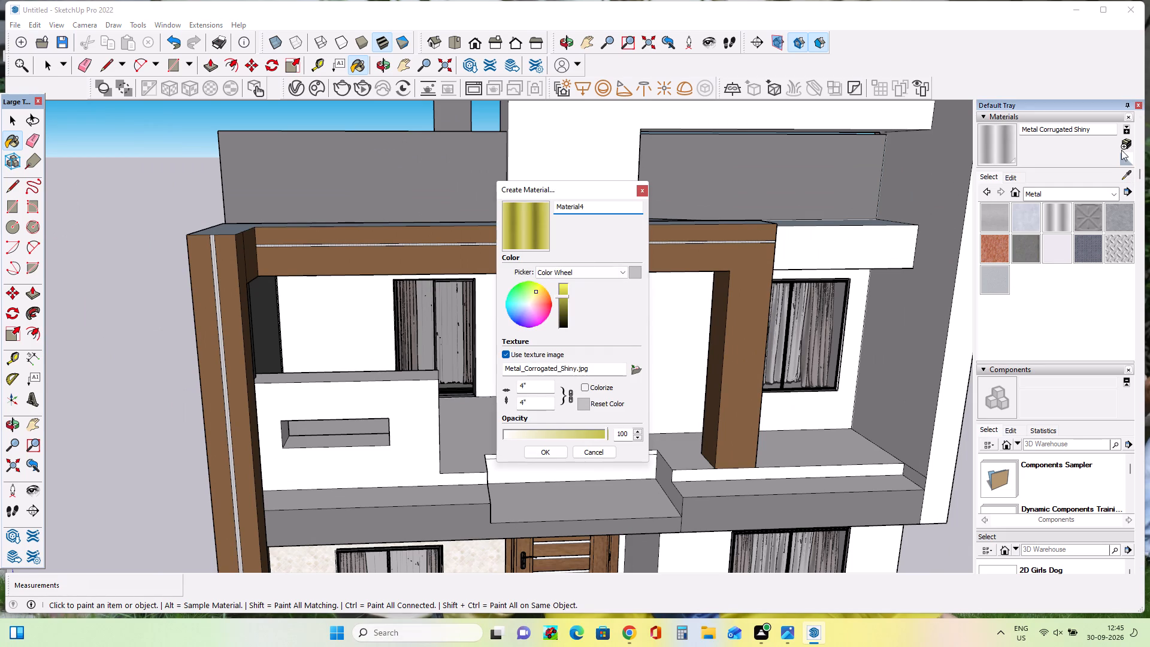
{"action": "left_click", "coordinate": [544, 451]}
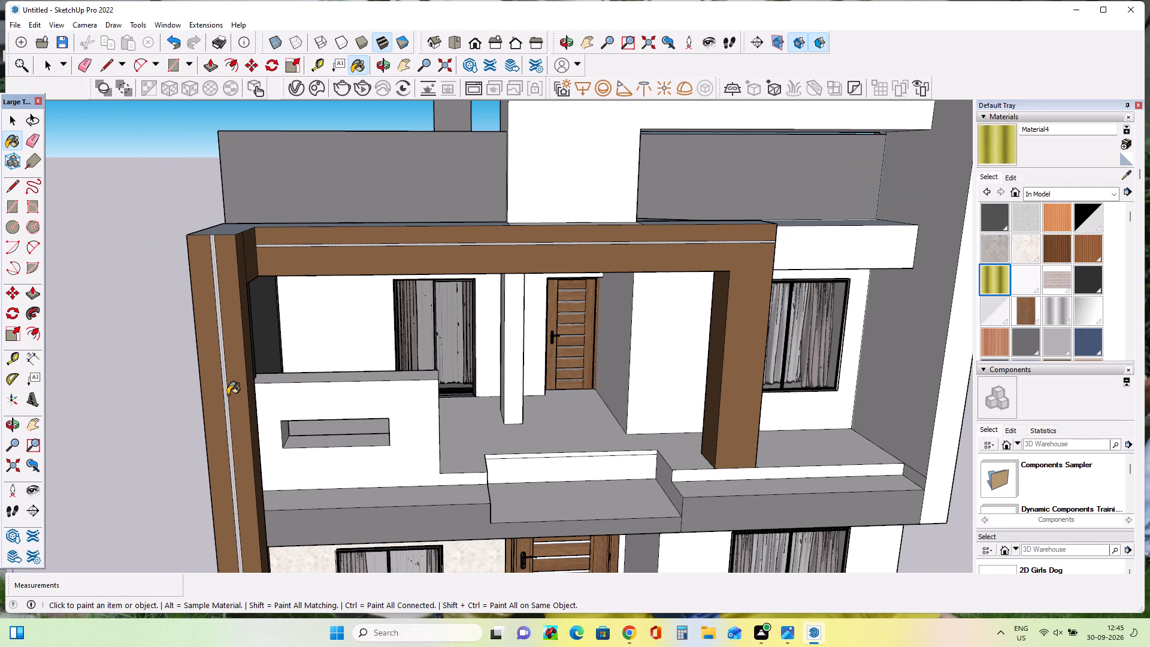
Paint the front column's vertical strip and the balcony beam's horizontal strip with the new golden material.
{"action": "scroll", "coordinate": [228, 395], "scroll_direction": "up", "scroll_amount": 12}
{"action": "double_click", "coordinate": [222, 389]}
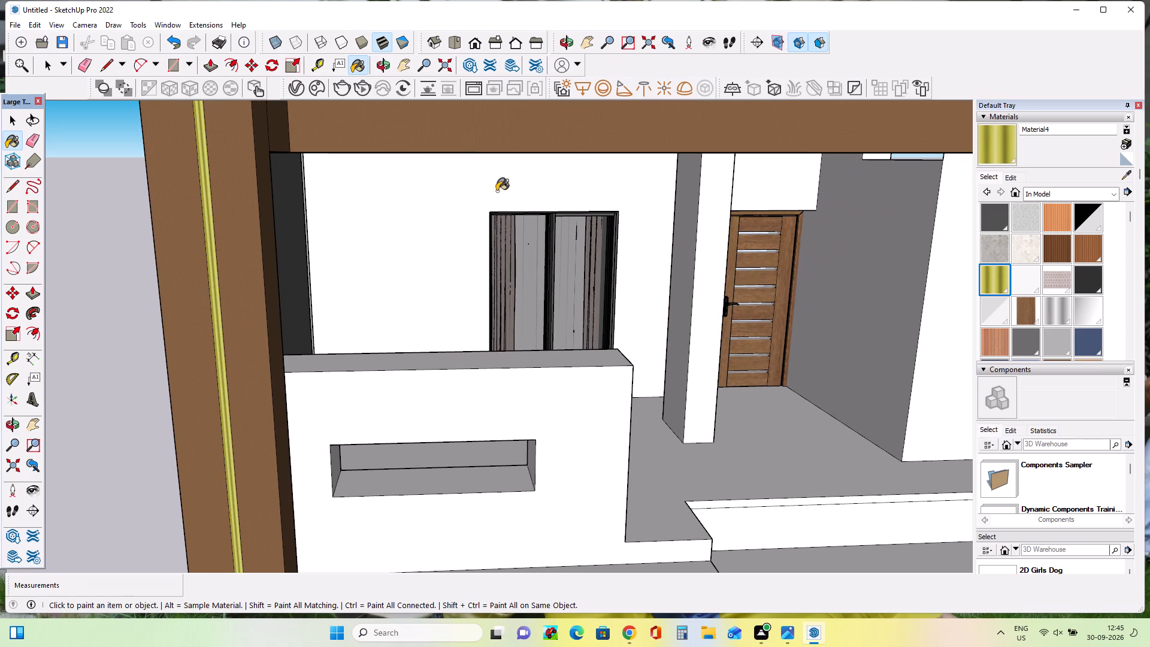
{"action": "scroll", "coordinate": [561, 158], "scroll_direction": "down", "scroll_amount": 12}
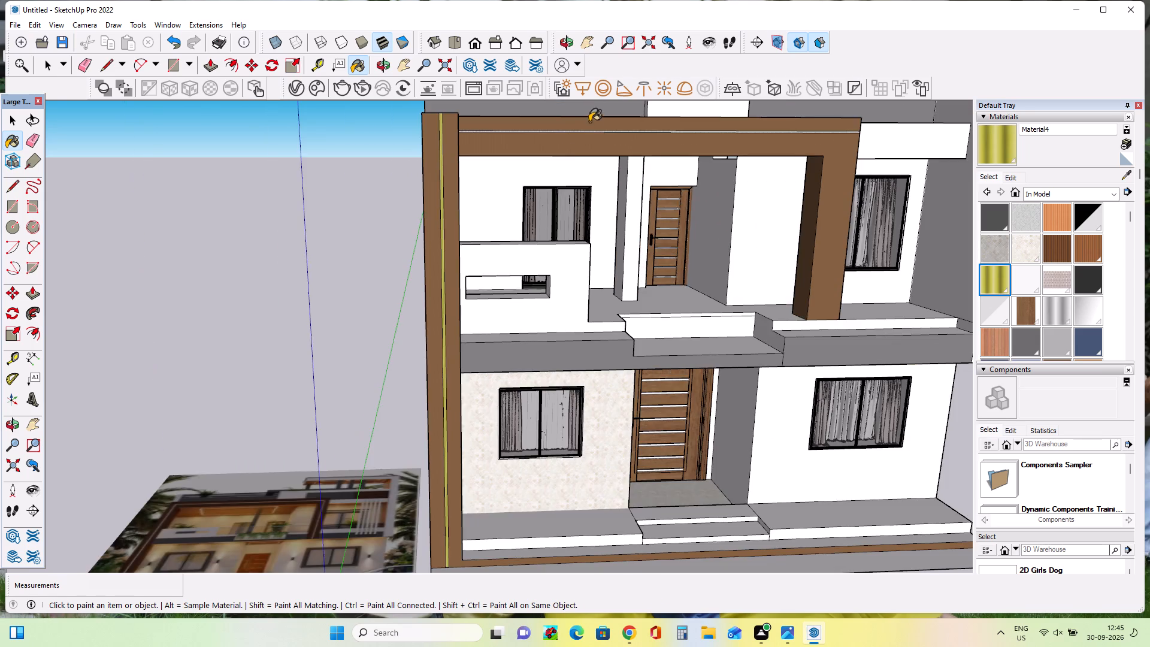
{"action": "scroll", "coordinate": [589, 126], "scroll_direction": "up", "scroll_amount": 20}
{"action": "scroll", "coordinate": [589, 126], "scroll_direction": "up", "scroll_amount": 4}
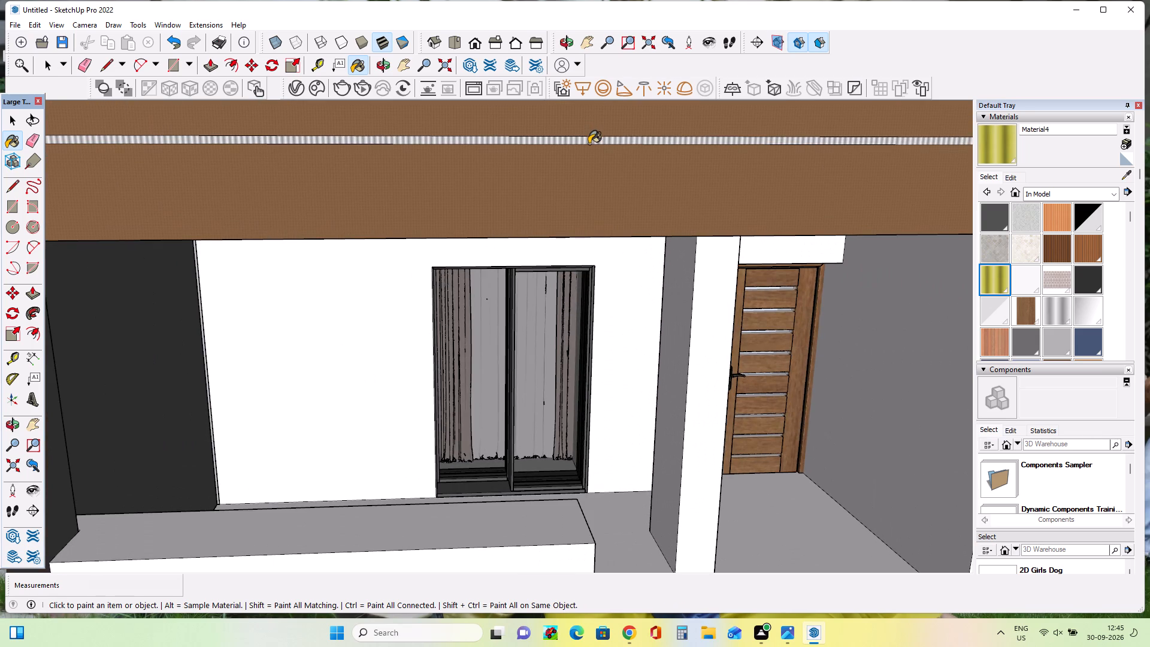
{"action": "left_click", "coordinate": [589, 144]}
{"action": "left_click", "coordinate": [591, 141]}
Draw a narrow vertical rectangle about 23' 10" tall on the balcony frame's far post, from the beam's golden strip to the post's base.
{"action": "scroll", "coordinate": [591, 149], "scroll_direction": "down", "scroll_amount": 7}
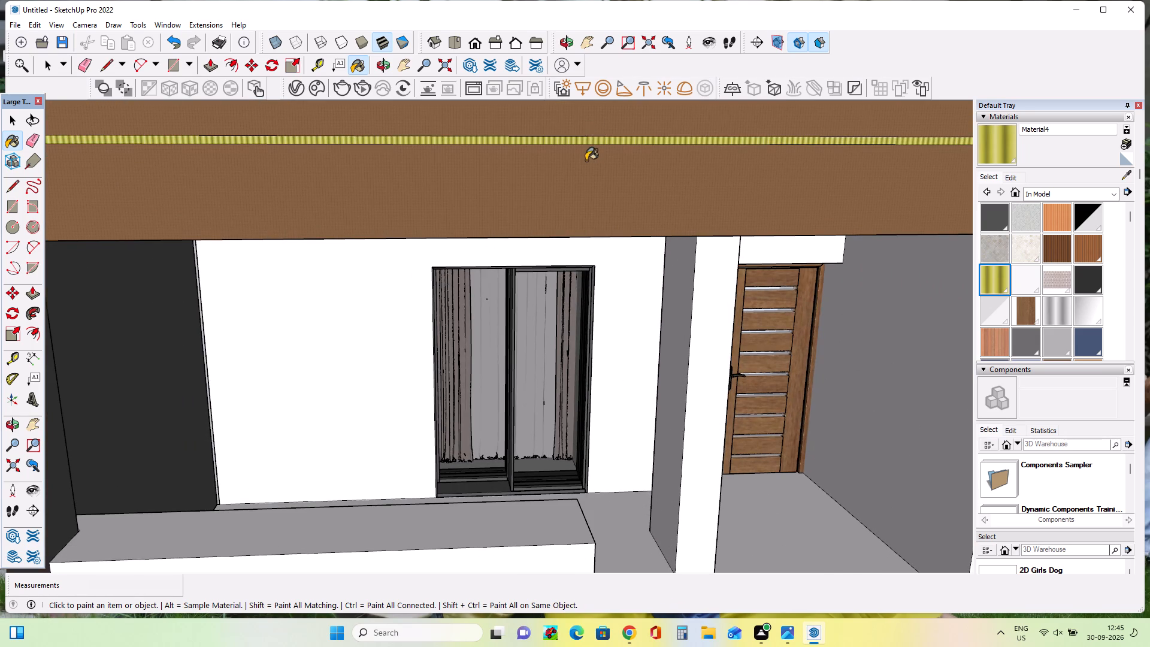
{"action": "scroll", "coordinate": [586, 161], "scroll_direction": "down", "scroll_amount": 19}
{"action": "scroll", "coordinate": [585, 161], "scroll_direction": "down", "scroll_amount": 7}
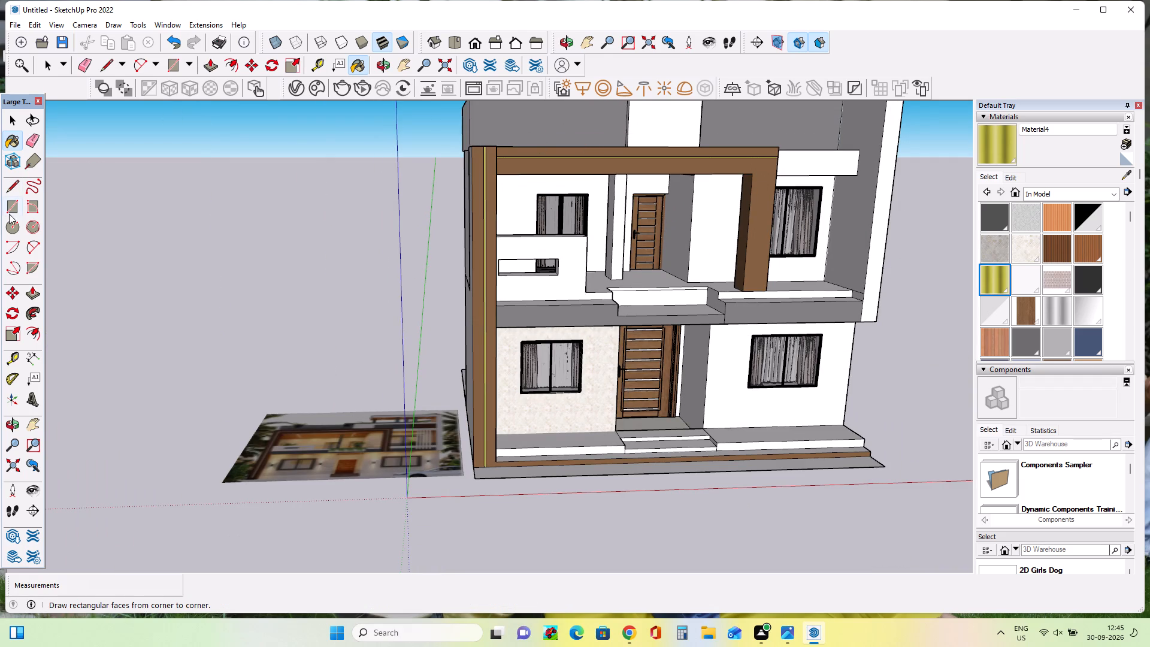
{"action": "left_click", "coordinate": [11, 209]}
{"action": "scroll", "coordinate": [747, 277], "scroll_direction": "up", "scroll_amount": 8}
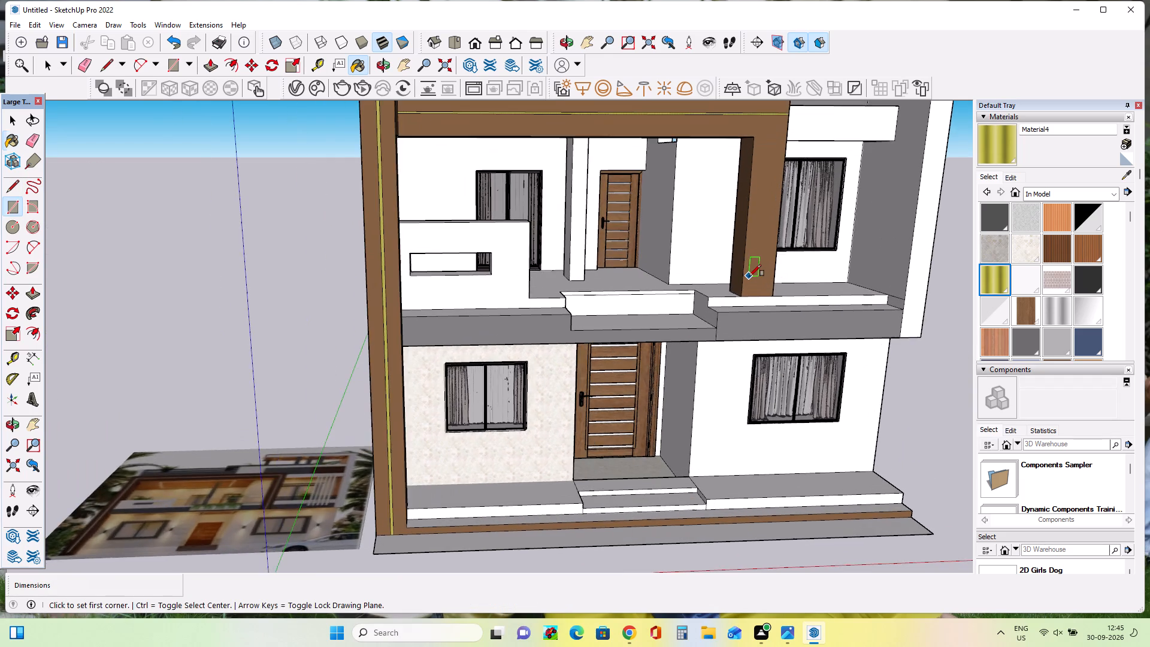
{"action": "scroll", "coordinate": [749, 276], "scroll_direction": "up", "scroll_amount": 3}
{"action": "scroll", "coordinate": [772, 181], "scroll_direction": "down", "scroll_amount": 4}
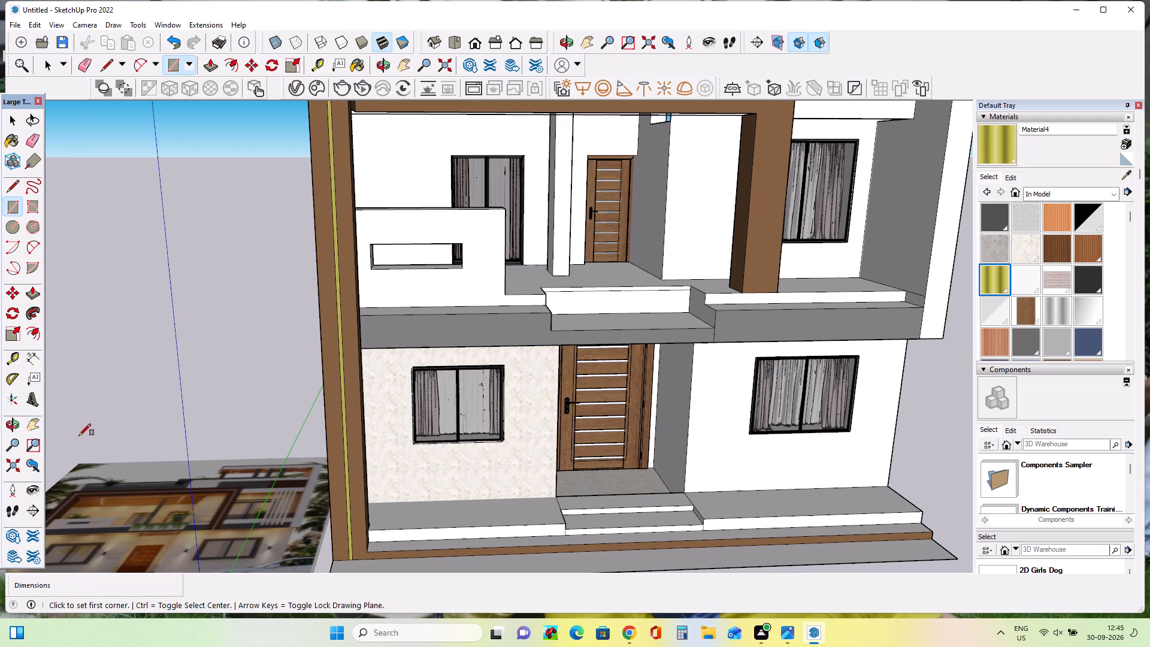
{"action": "double_click", "coordinate": [30, 424]}
{"action": "left_click", "coordinate": [598, 431]}
{"action": "left_click_drag", "start_coordinate": [594, 430], "coordinate": [431, 456]}
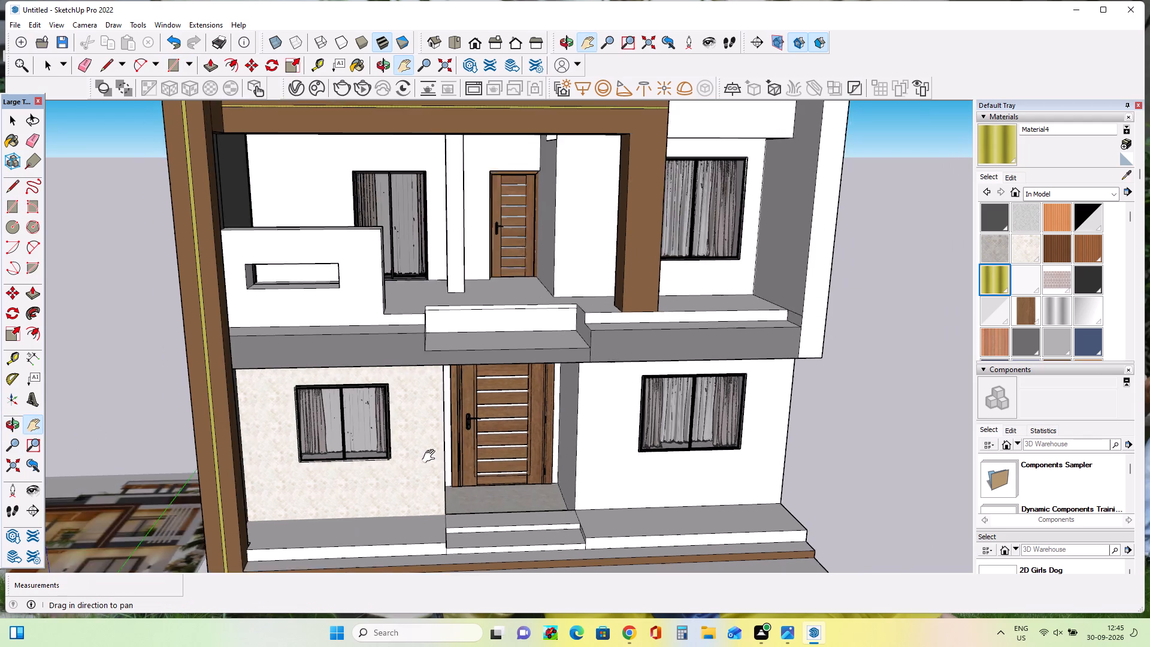
{"action": "left_click_drag", "start_coordinate": [431, 456], "coordinate": [371, 491]}
{"action": "scroll", "coordinate": [516, 181], "scroll_direction": "up", "scroll_amount": 3}
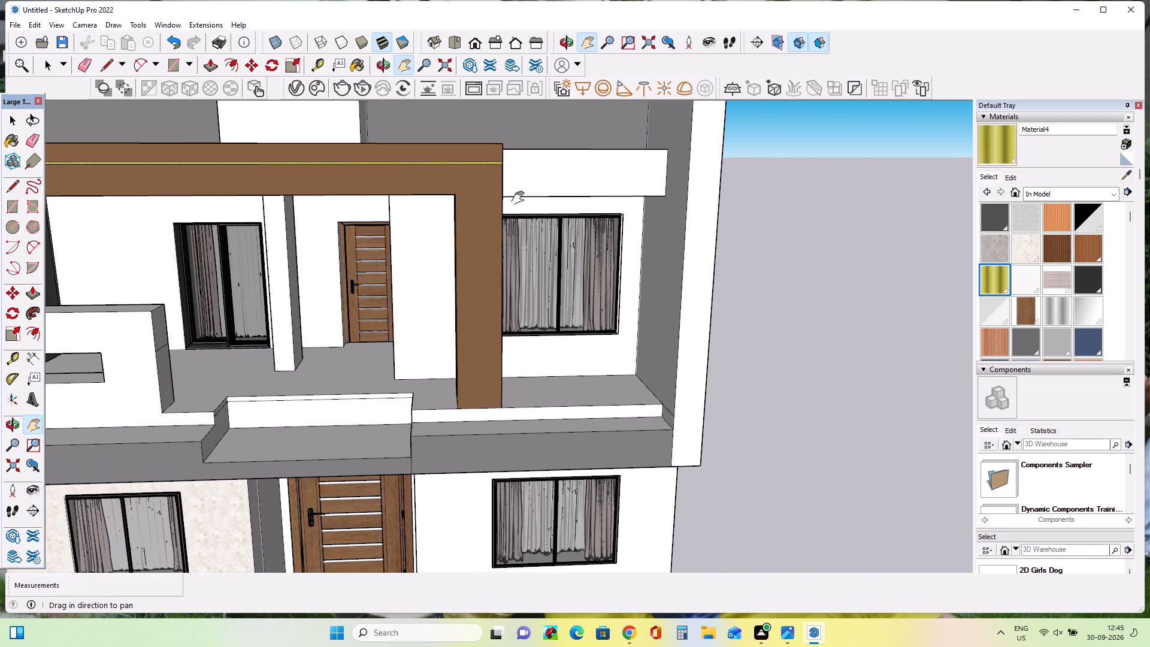
{"action": "scroll", "coordinate": [520, 198], "scroll_direction": "up", "scroll_amount": 2}
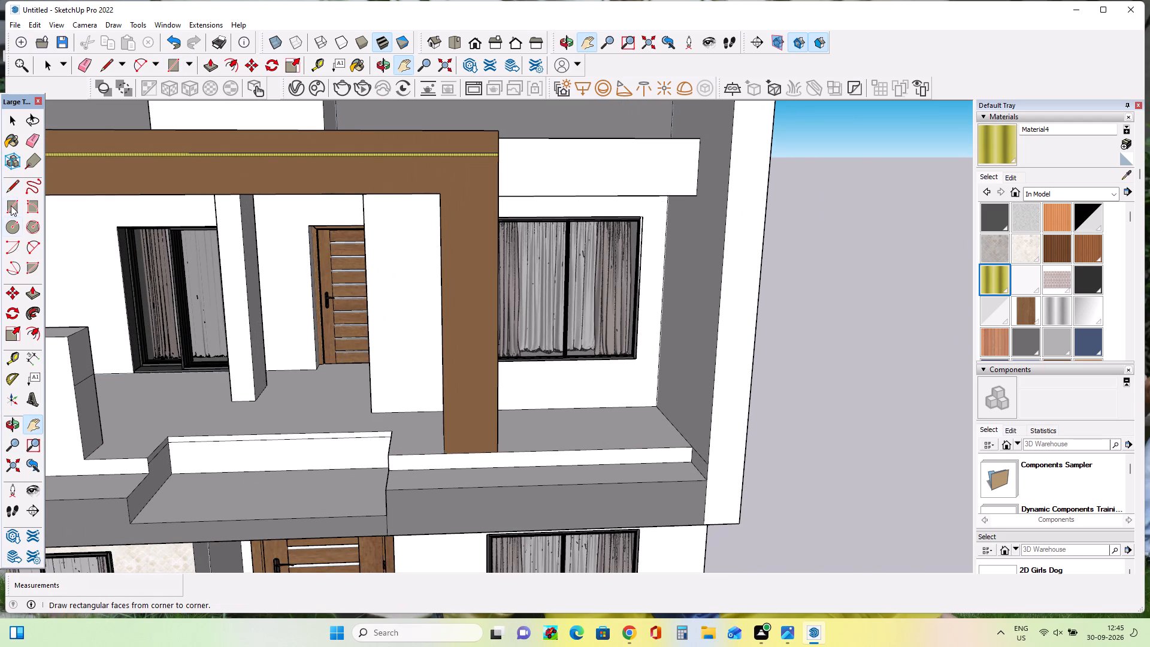
{"action": "left_click", "coordinate": [11, 205]}
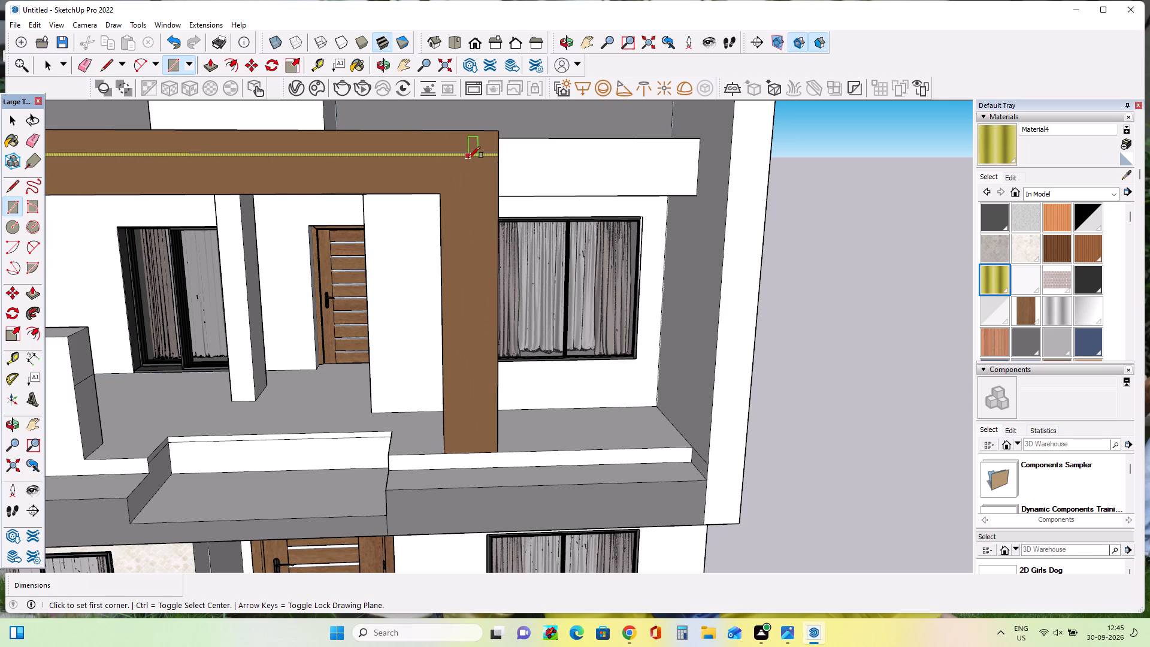
{"action": "left_click", "coordinate": [468, 158]}
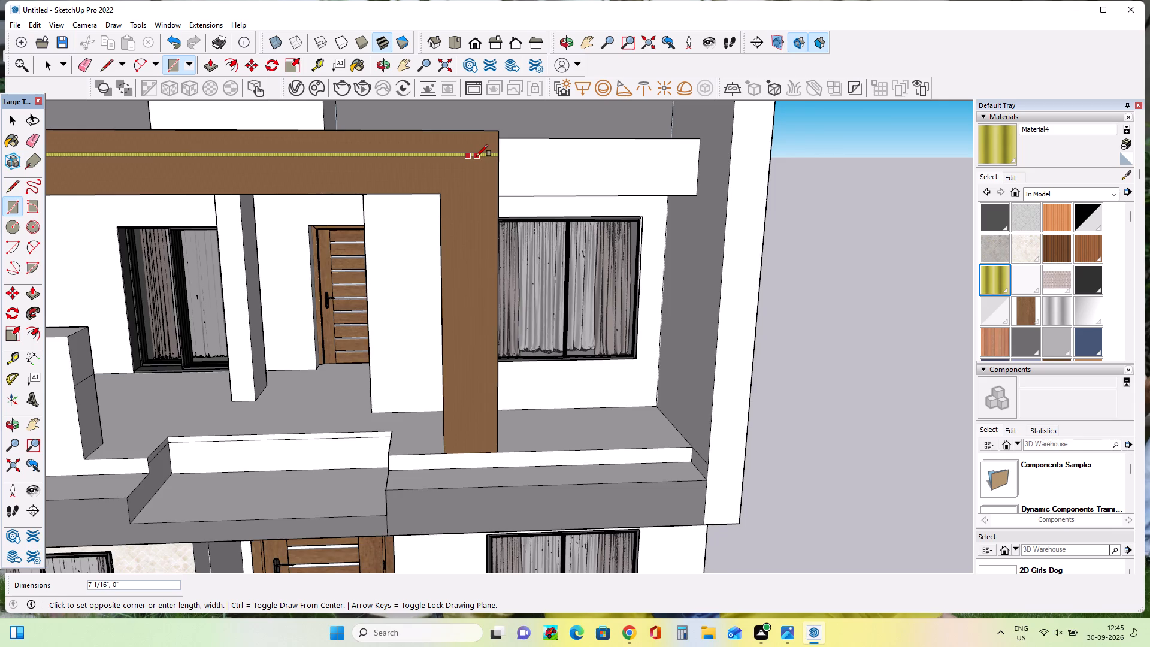
{"action": "scroll", "coordinate": [476, 157], "scroll_direction": "up", "scroll_amount": 20}
{"action": "scroll", "coordinate": [476, 157], "scroll_direction": "up", "scroll_amount": 2}
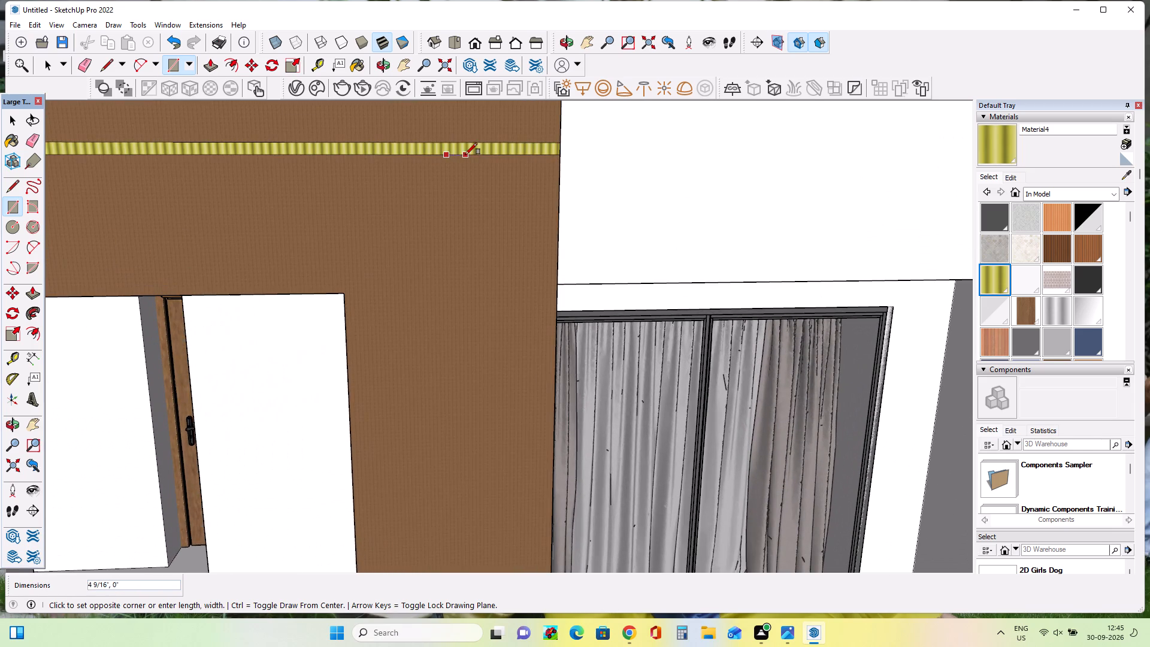
{"action": "double_click", "coordinate": [457, 155]}
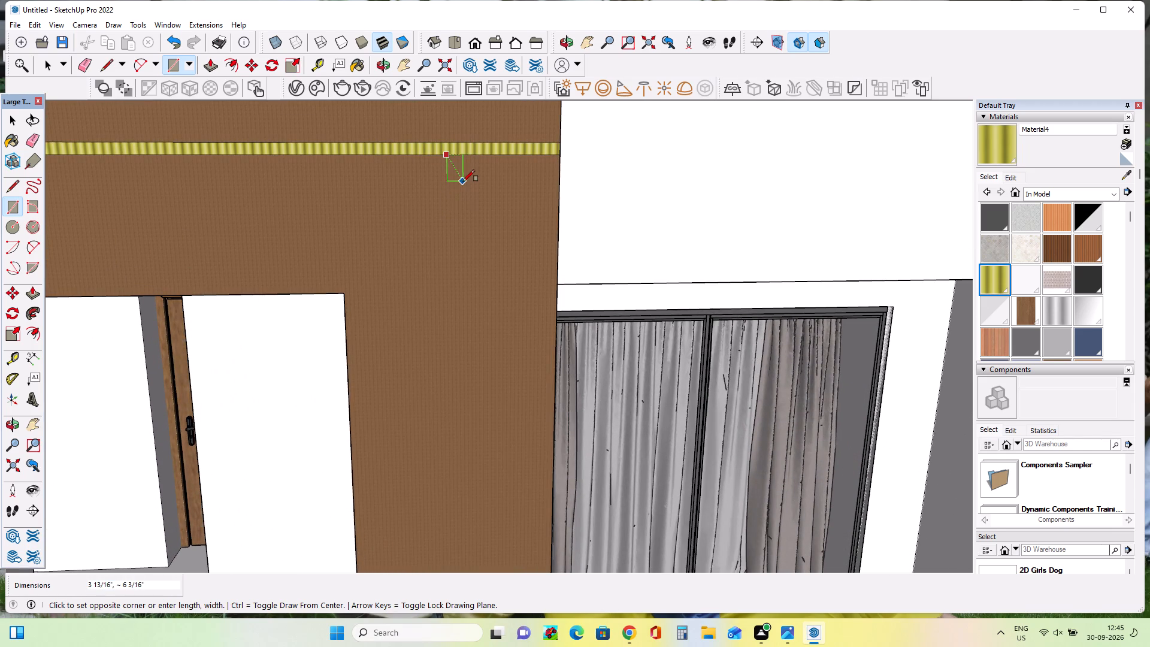
{"action": "scroll", "coordinate": [457, 220], "scroll_direction": "down", "scroll_amount": 1}
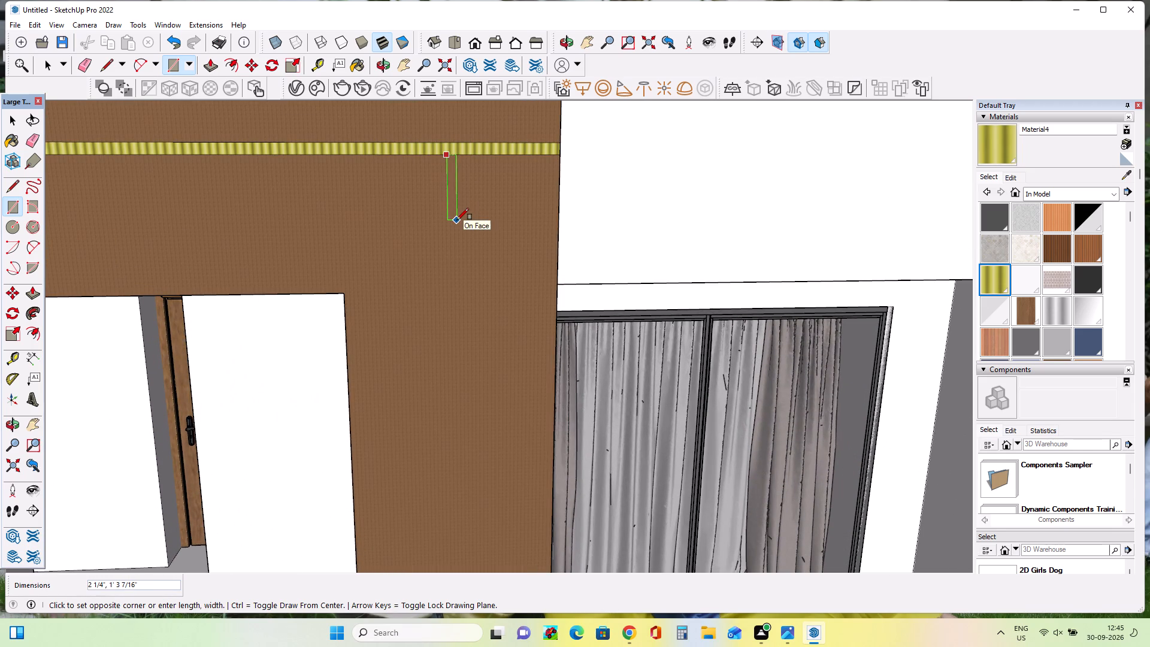
{"action": "scroll", "coordinate": [457, 220], "scroll_direction": "down", "scroll_amount": 20}
{"action": "scroll", "coordinate": [457, 220], "scroll_direction": "down", "scroll_amount": 9}
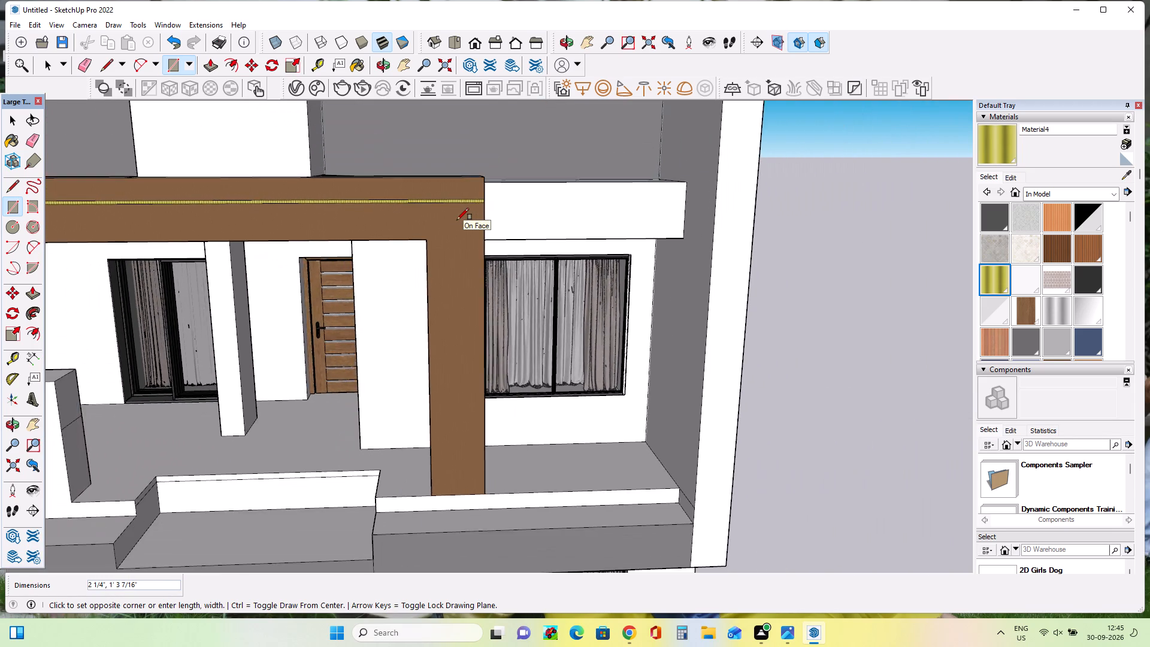
{"action": "scroll", "coordinate": [457, 220], "scroll_direction": "down", "scroll_amount": 3}
{"action": "scroll", "coordinate": [459, 447], "scroll_direction": "up", "scroll_amount": 2}
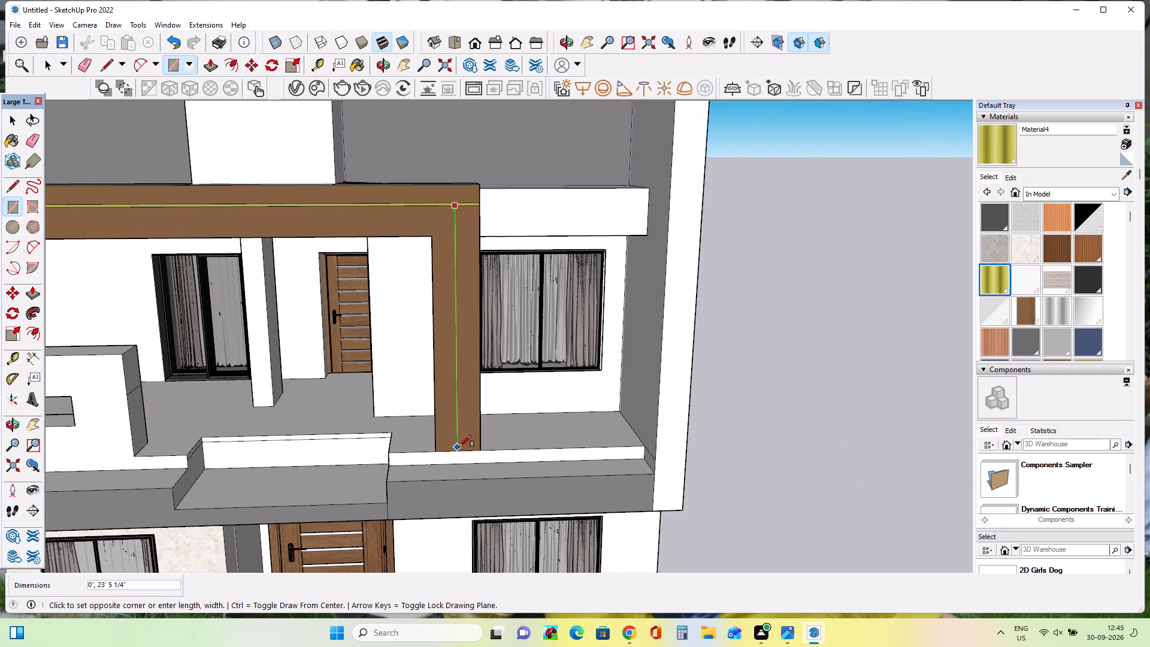
{"action": "scroll", "coordinate": [459, 447], "scroll_direction": "up", "scroll_amount": 7}
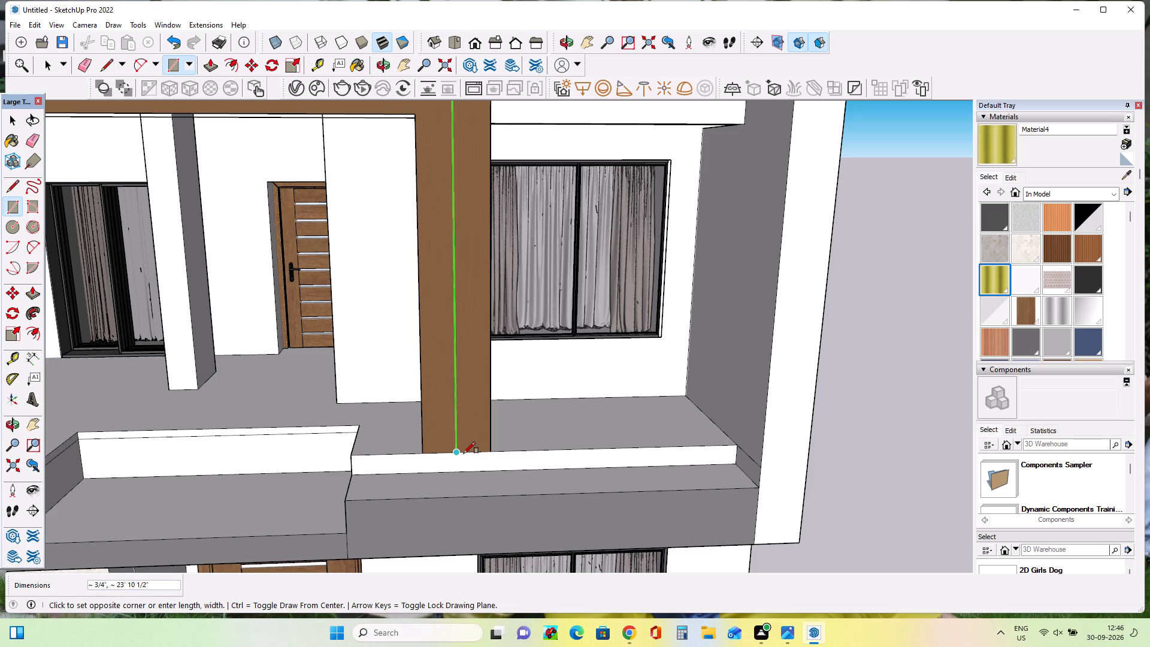
{"action": "double_click", "coordinate": [465, 453]}
Draw a vertical line about 23' 10 1/2" down the middle of the far post's narrow strip, from the beam's golden strip to the base.
{"action": "scroll", "coordinate": [470, 452], "scroll_direction": "down", "scroll_amount": 9}
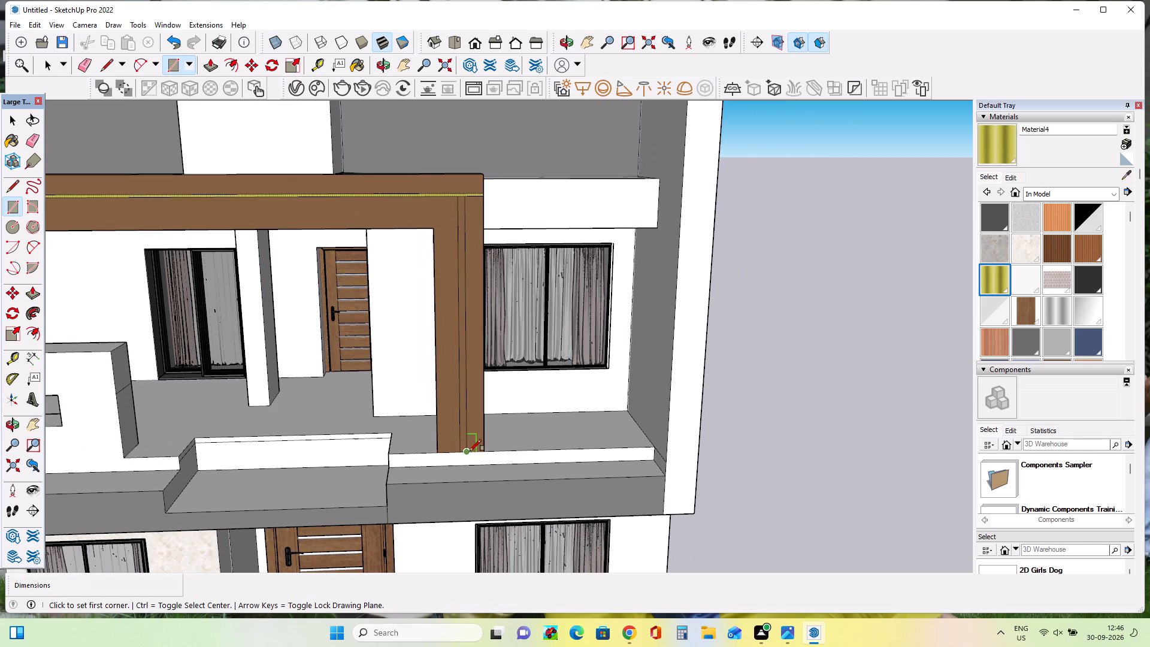
{"action": "scroll", "coordinate": [470, 322], "scroll_direction": "up", "scroll_amount": 6}
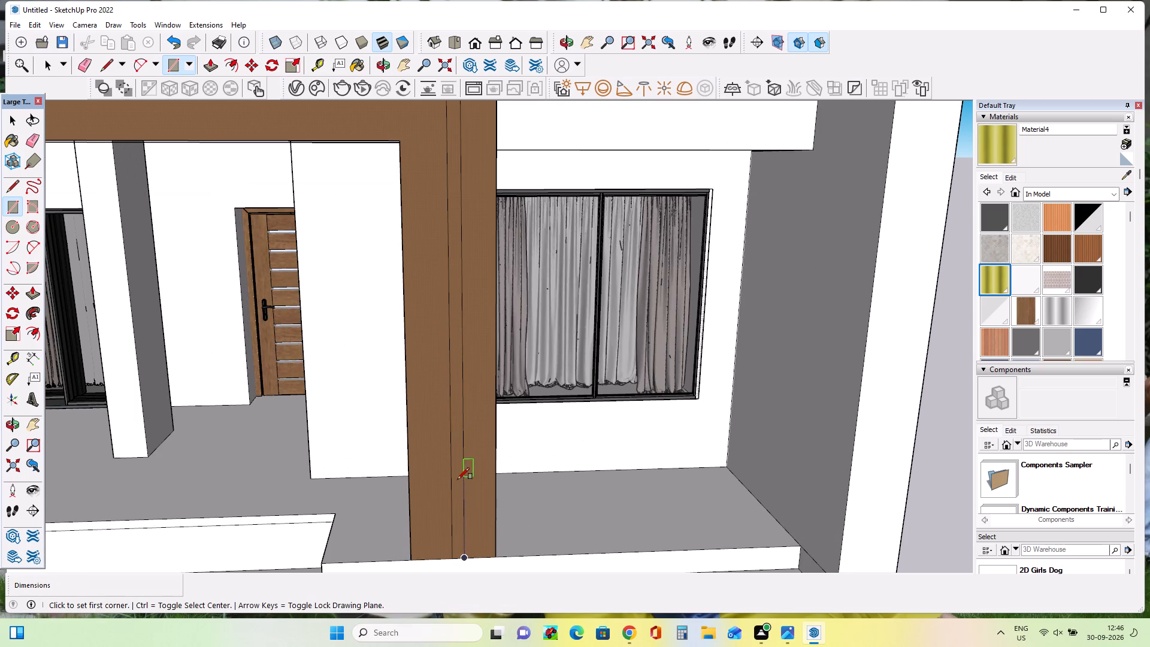
{"action": "scroll", "coordinate": [464, 443], "scroll_direction": "down", "scroll_amount": 4}
{"action": "left_click", "coordinate": [14, 185]}
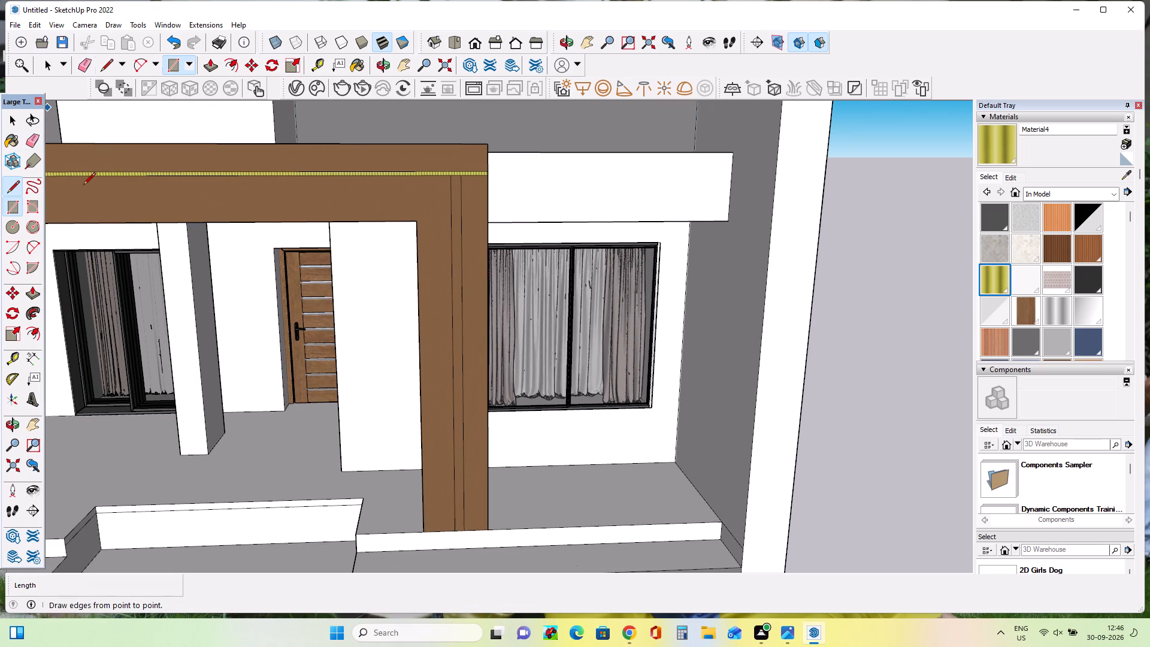
{"action": "scroll", "coordinate": [457, 177], "scroll_direction": "up", "scroll_amount": 9}
{"action": "left_click", "coordinate": [456, 174]}
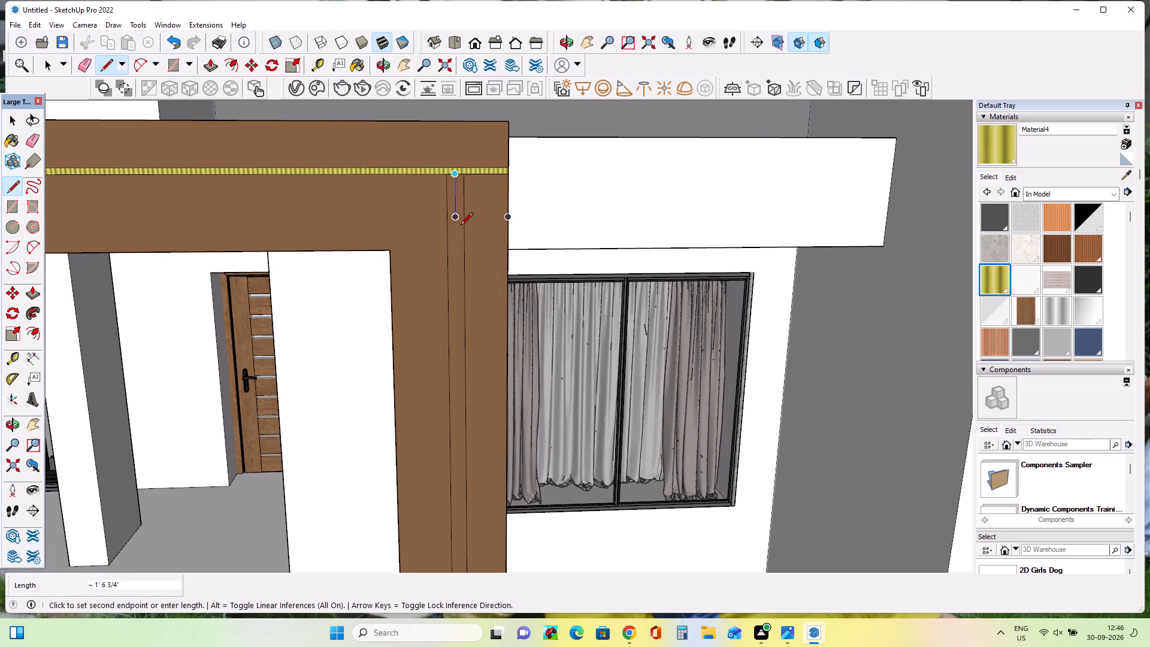
{"action": "scroll", "coordinate": [461, 262], "scroll_direction": "down", "scroll_amount": 15}
{"action": "scroll", "coordinate": [452, 344], "scroll_direction": "down", "scroll_amount": 5}
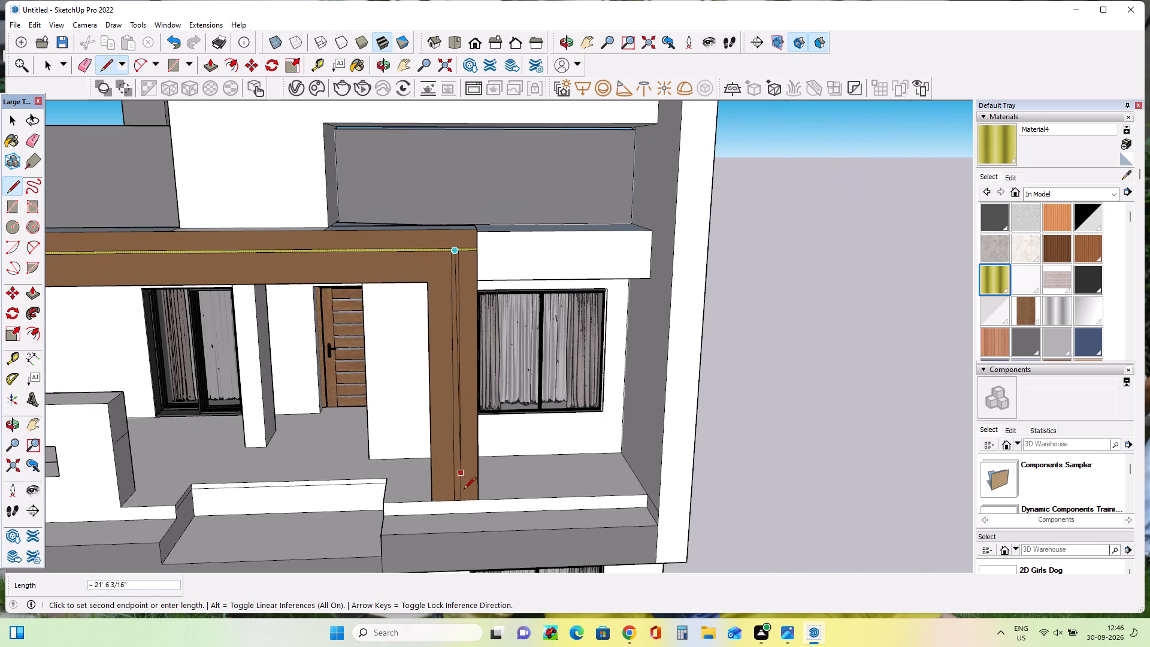
{"action": "scroll", "coordinate": [464, 498], "scroll_direction": "up", "scroll_amount": 11}
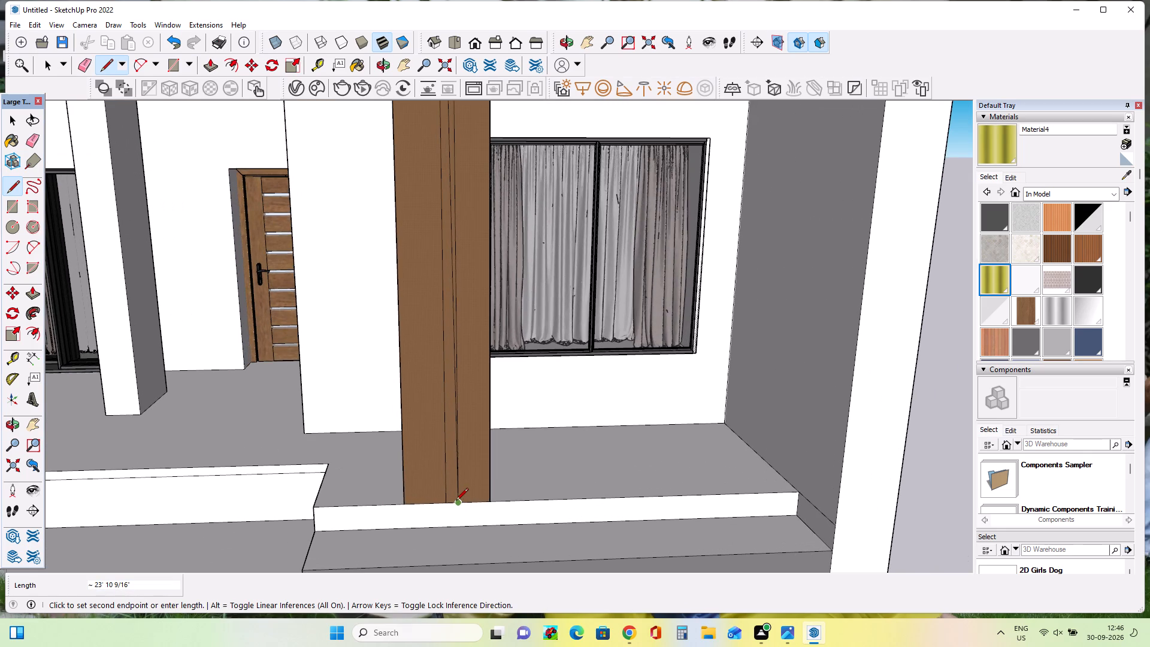
{"action": "scroll", "coordinate": [451, 504], "scroll_direction": "up", "scroll_amount": 4}
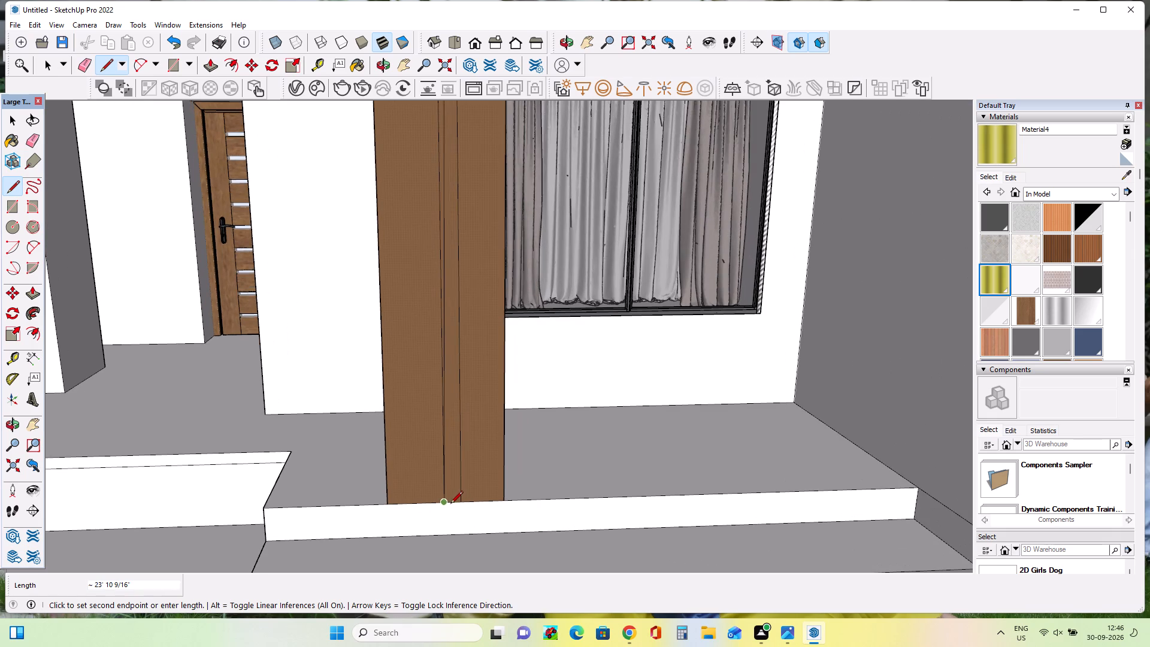
{"action": "double_click", "coordinate": [453, 504]}
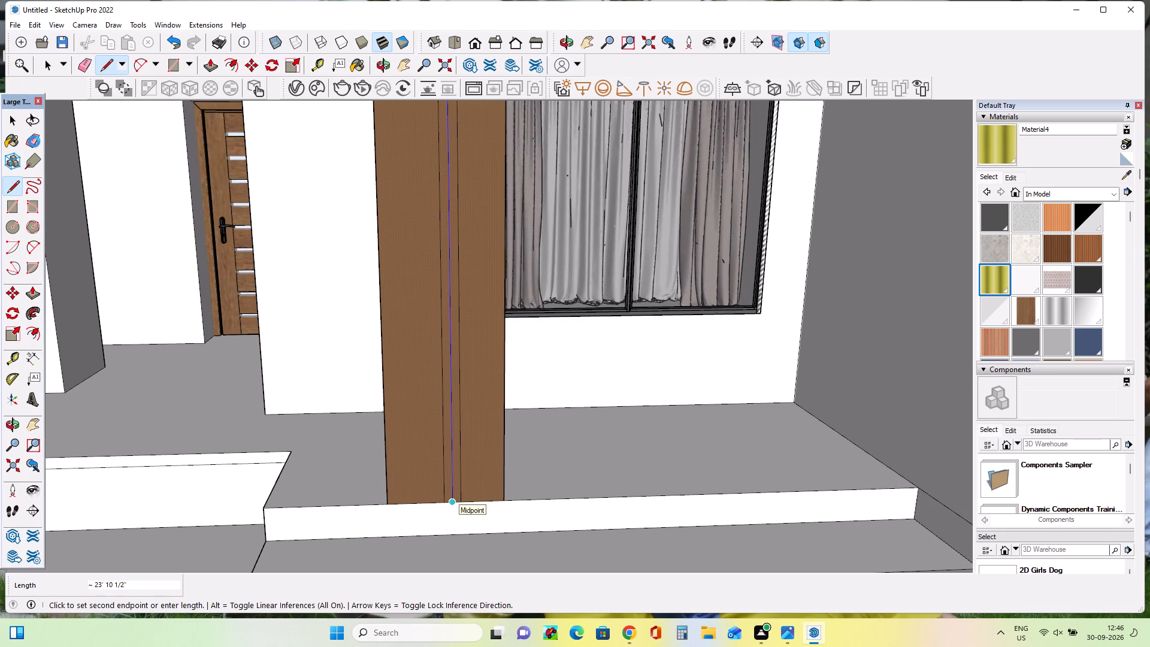
Erase the outer vertical edge of the far post's strip, leaving only the inner half of its width.
{"action": "left_click", "coordinate": [35, 137]}
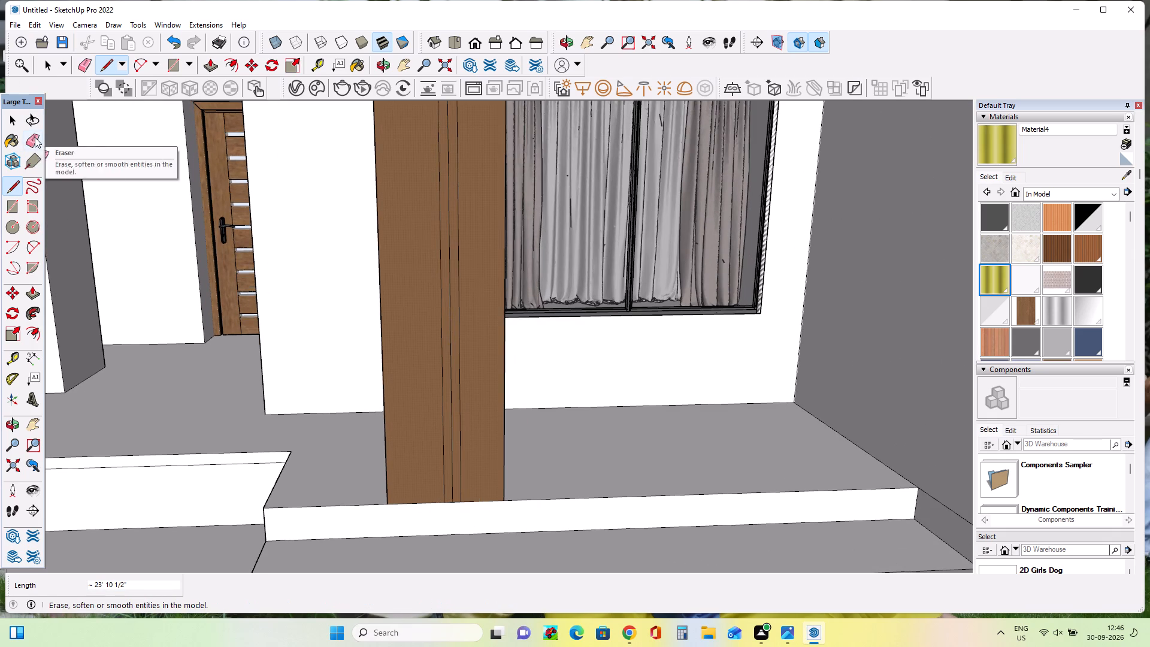
{"action": "double_click", "coordinate": [461, 364]}
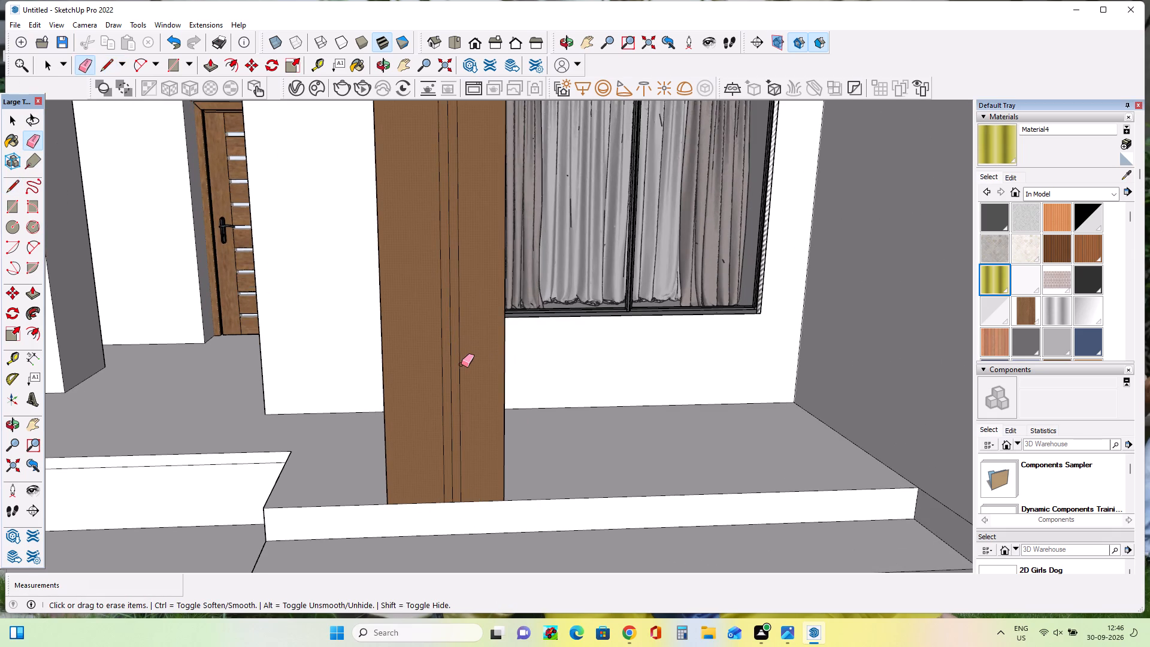
{"action": "double_click", "coordinate": [462, 364]}
{"action": "triple_click", "coordinate": [459, 364]}
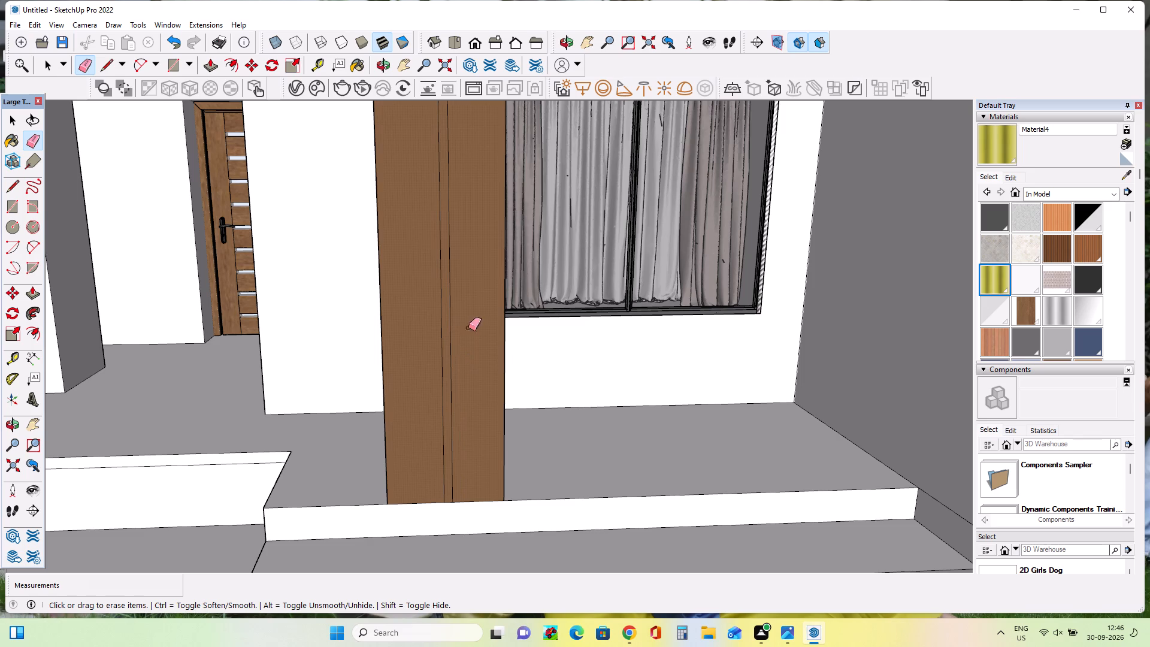
Paint the far post's narrowed vertical strip with the golden Material4.
{"action": "left_click", "coordinate": [991, 275]}
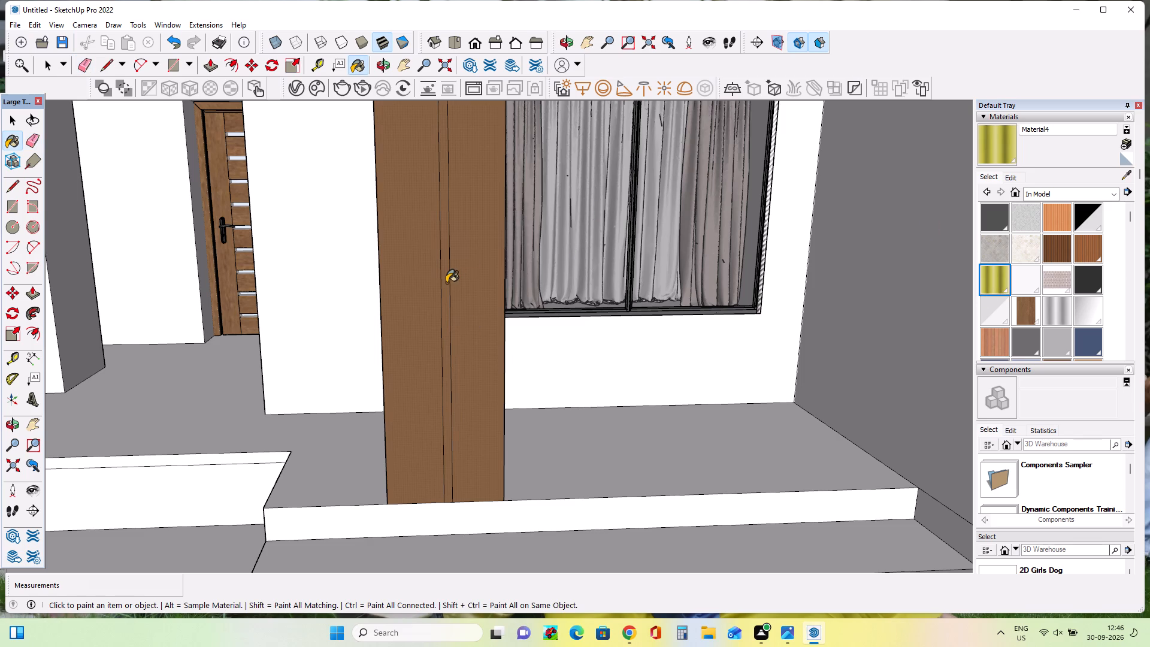
{"action": "double_click", "coordinate": [444, 283]}
Extend both edges of the post's golden strip across the beam's golden strip with two lines about 2 13/16" long.
{"action": "scroll", "coordinate": [512, 258], "scroll_direction": "down", "scroll_amount": 18}
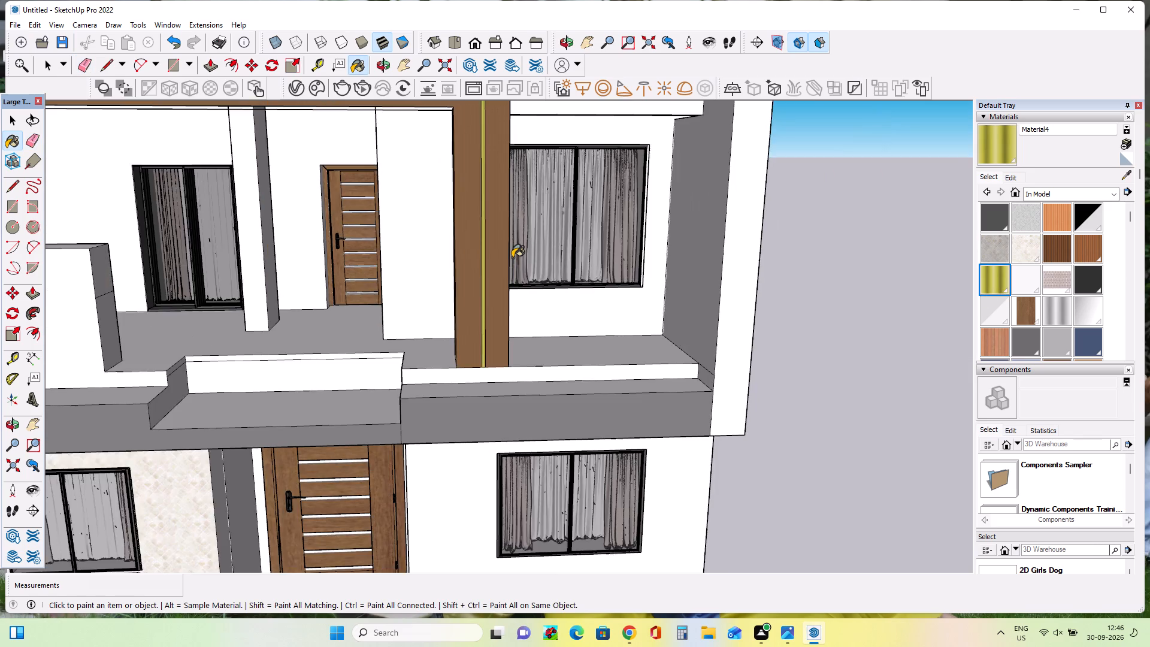
{"action": "scroll", "coordinate": [512, 258], "scroll_direction": "down", "scroll_amount": 6}
{"action": "scroll", "coordinate": [501, 168], "scroll_direction": "up", "scroll_amount": 8}
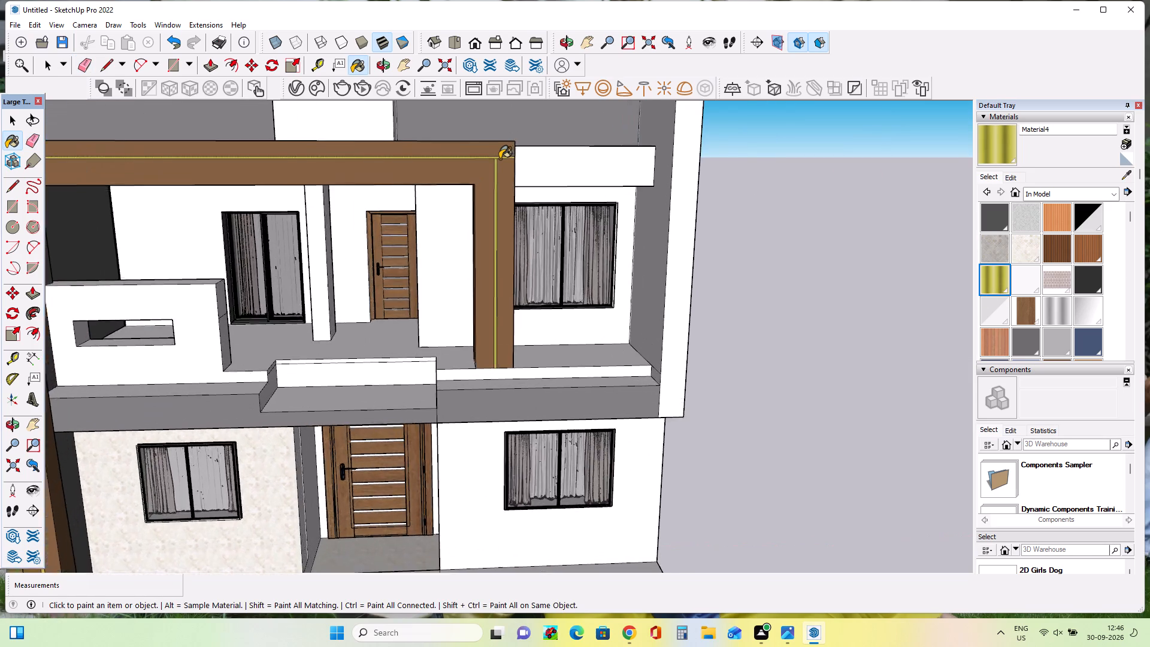
{"action": "scroll", "coordinate": [500, 159], "scroll_direction": "up", "scroll_amount": 20}
{"action": "scroll", "coordinate": [500, 159], "scroll_direction": "up", "scroll_amount": 10}
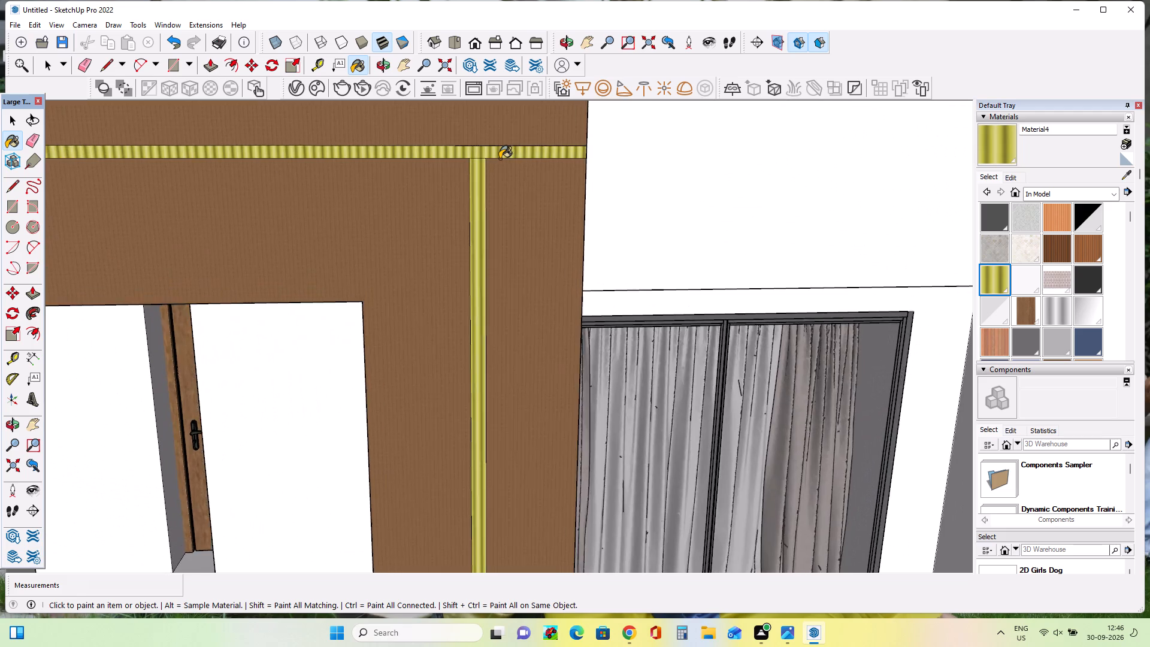
{"action": "scroll", "coordinate": [500, 159], "scroll_direction": "up", "scroll_amount": 8}
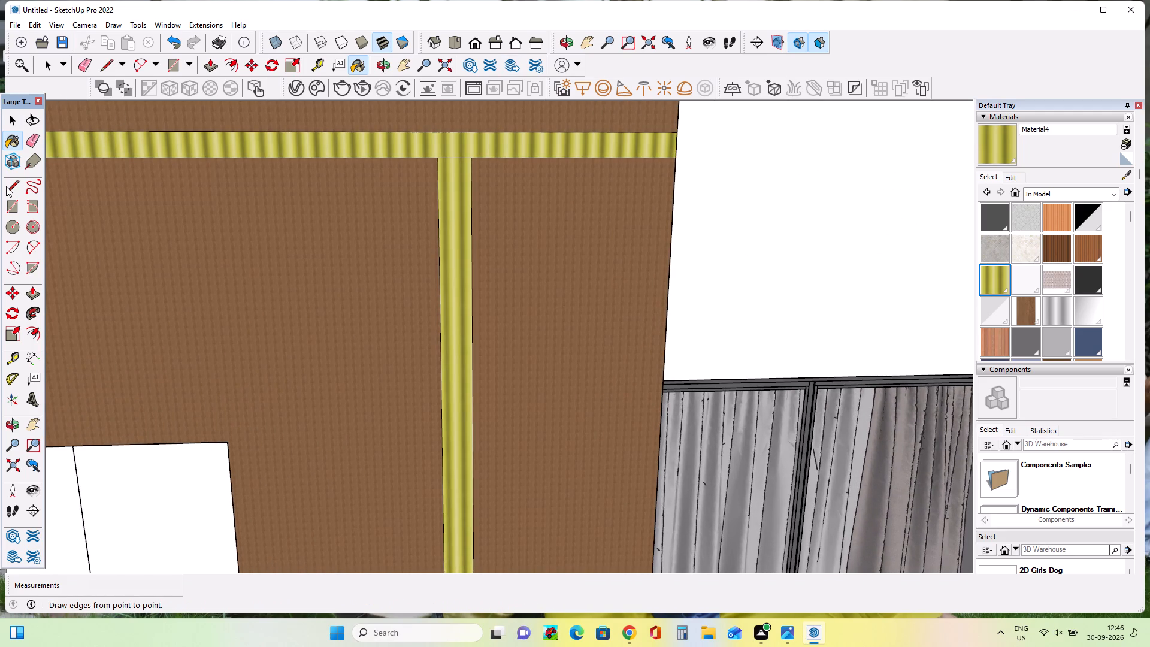
{"action": "left_click", "coordinate": [9, 186]}
{"action": "left_click", "coordinate": [438, 158]}
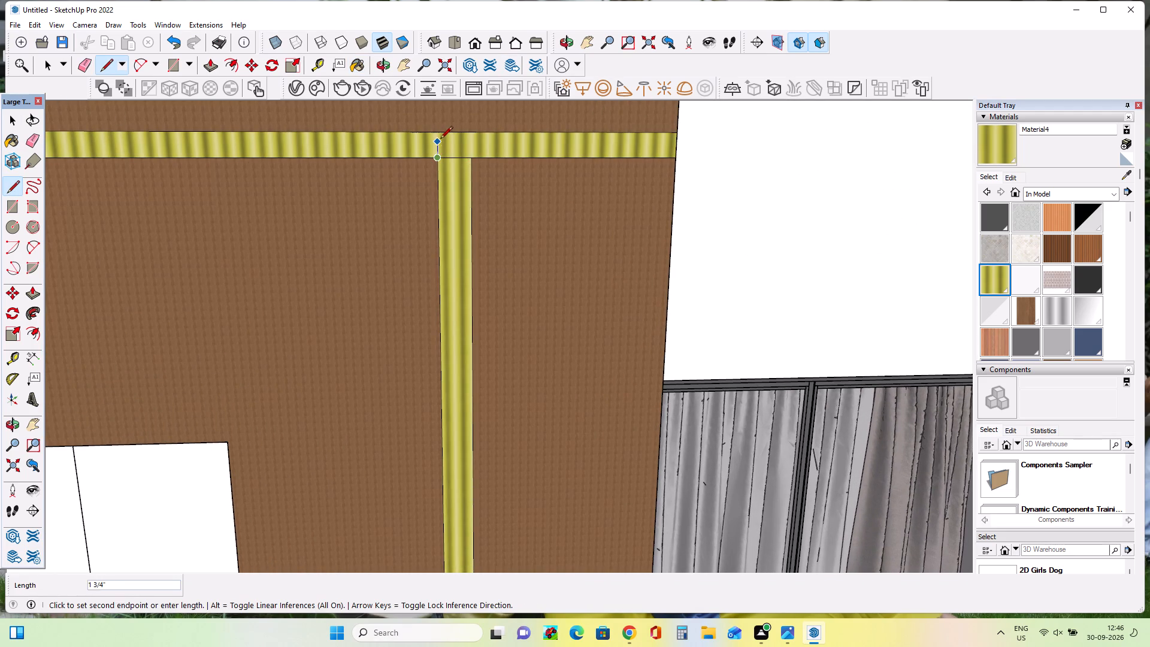
{"action": "double_click", "coordinate": [441, 131]}
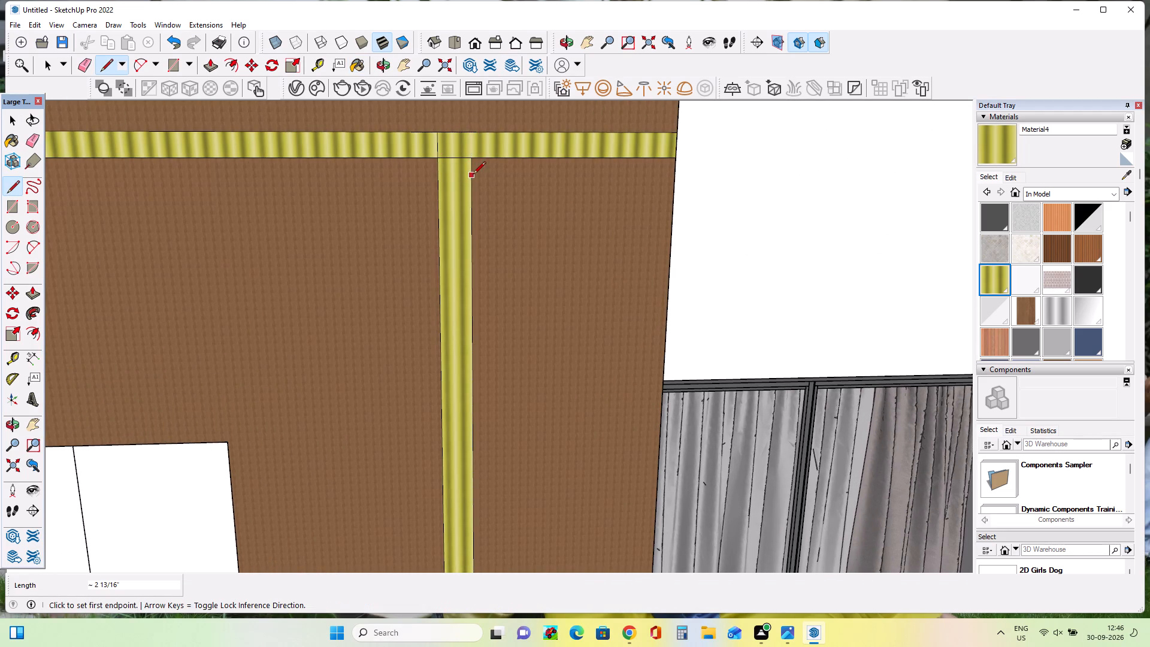
{"action": "left_click", "coordinate": [472, 161]}
{"action": "left_click", "coordinate": [476, 134]}
Erase the beam strip's edges beyond the post strip and the inner seam lines, joining both golden strips in an L-shaped corner.
{"action": "left_click", "coordinate": [29, 139]}
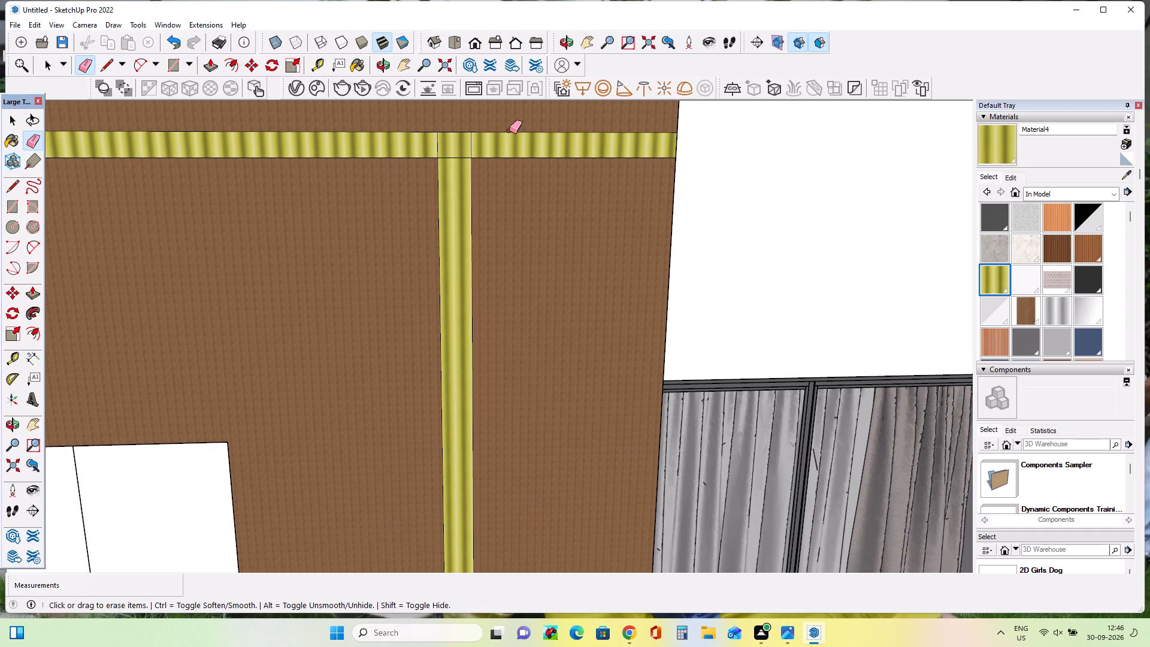
{"action": "double_click", "coordinate": [513, 133]}
{"action": "left_click", "coordinate": [512, 158]}
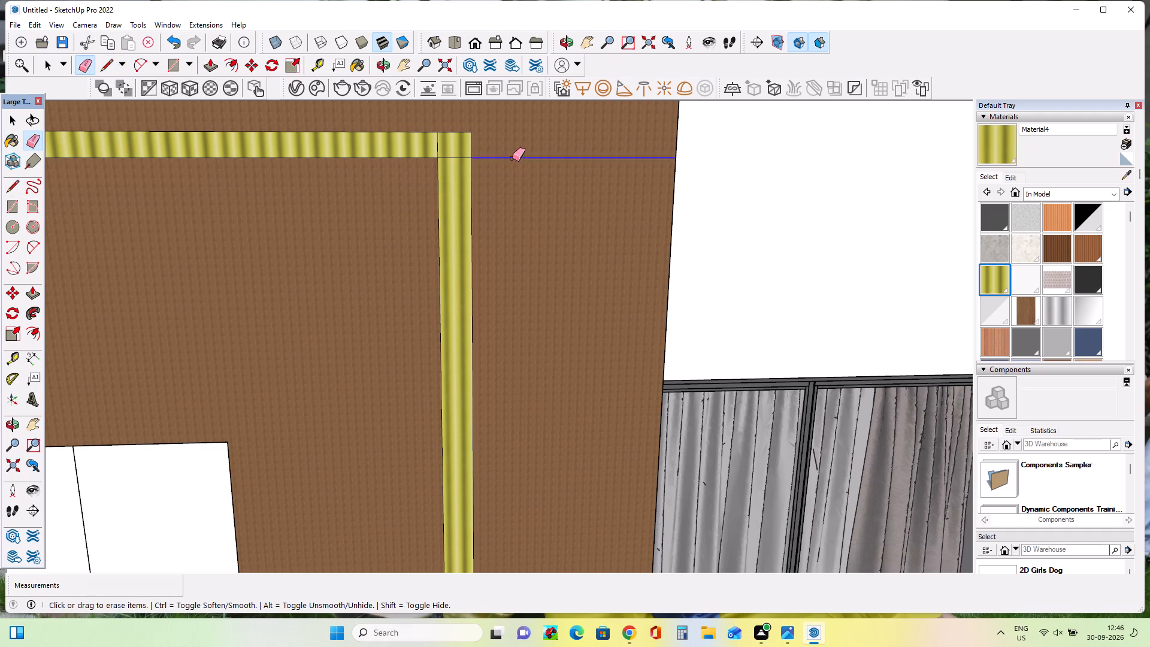
{"action": "left_click", "coordinate": [440, 147]}
{"action": "double_click", "coordinate": [438, 144]}
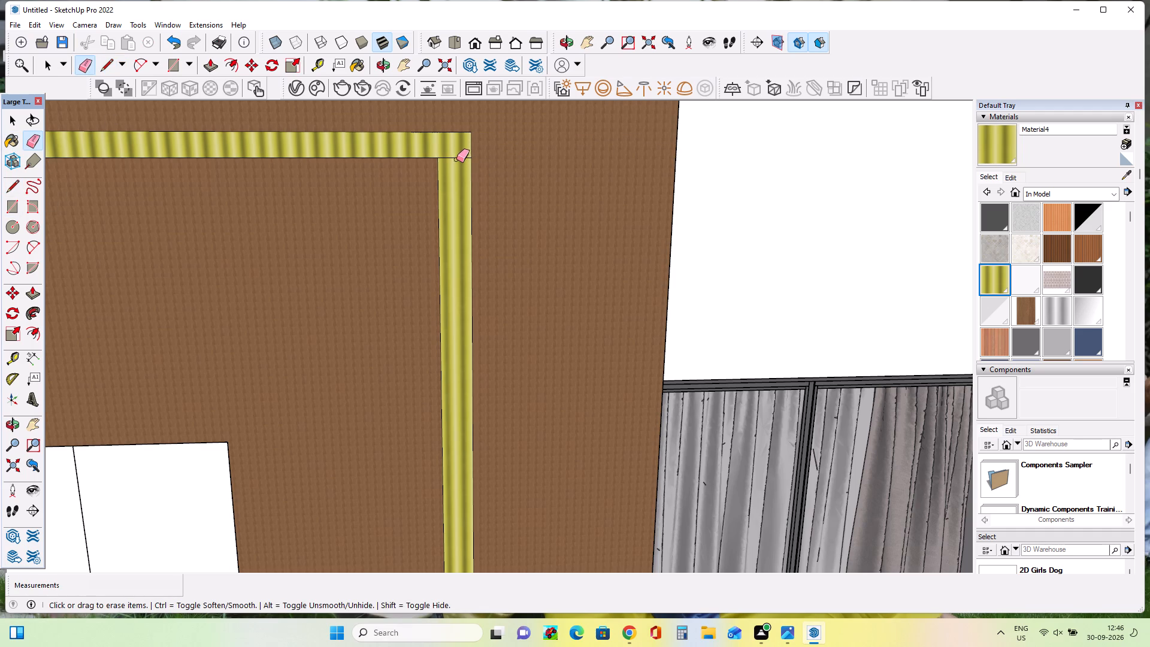
{"action": "left_click", "coordinate": [456, 160]}
{"action": "left_click", "coordinate": [458, 158]}
Draw a line 11 5/8" long at the front column's foot, separating its face from the wood-painted band along the house's base.
{"action": "scroll", "coordinate": [508, 180], "scroll_direction": "down", "scroll_amount": 6}
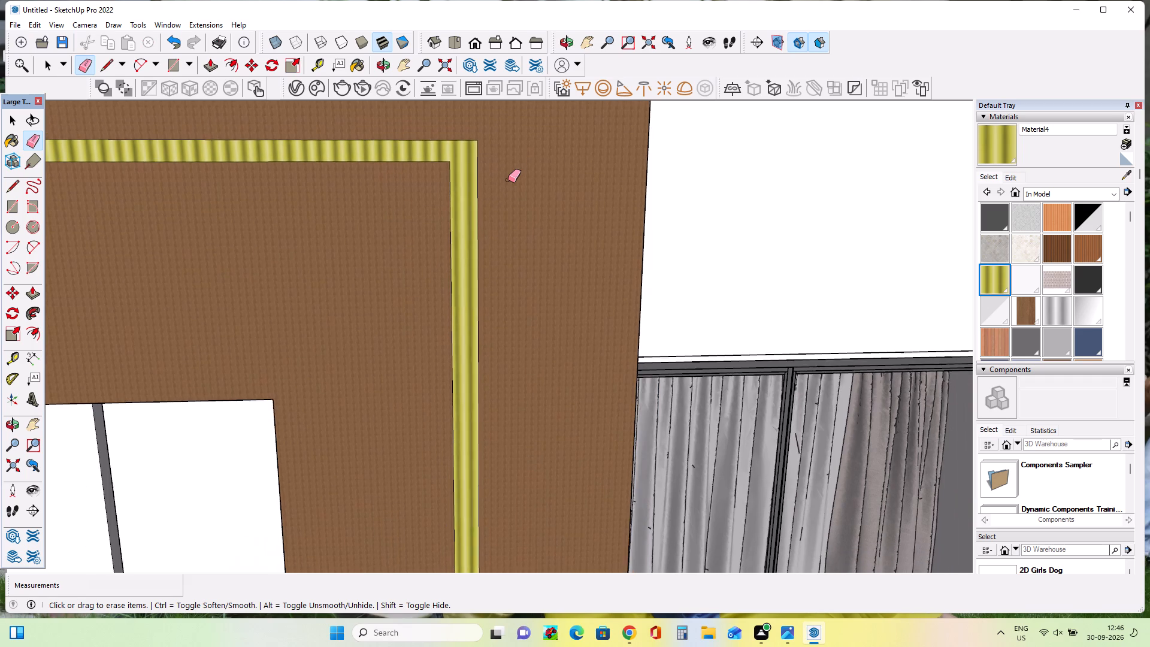
{"action": "scroll", "coordinate": [508, 180], "scroll_direction": "down", "scroll_amount": 18}
{"action": "scroll", "coordinate": [513, 194], "scroll_direction": "down", "scroll_amount": 11}
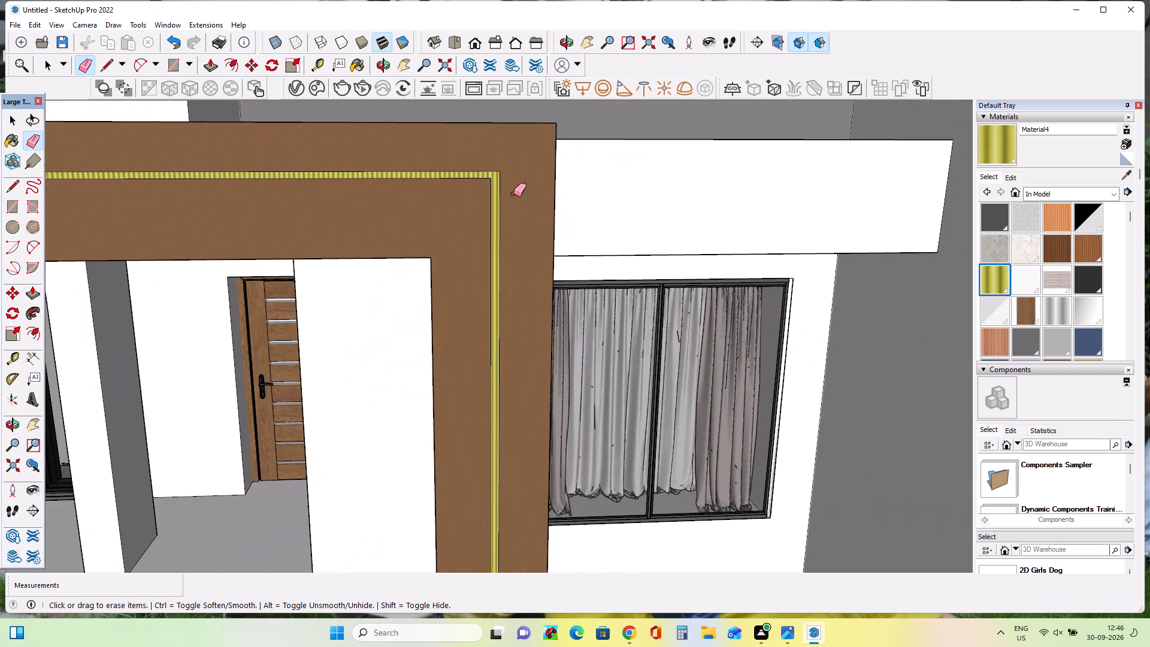
{"action": "scroll", "coordinate": [513, 194], "scroll_direction": "down", "scroll_amount": 20}
{"action": "scroll", "coordinate": [513, 194], "scroll_direction": "down", "scroll_amount": 12}
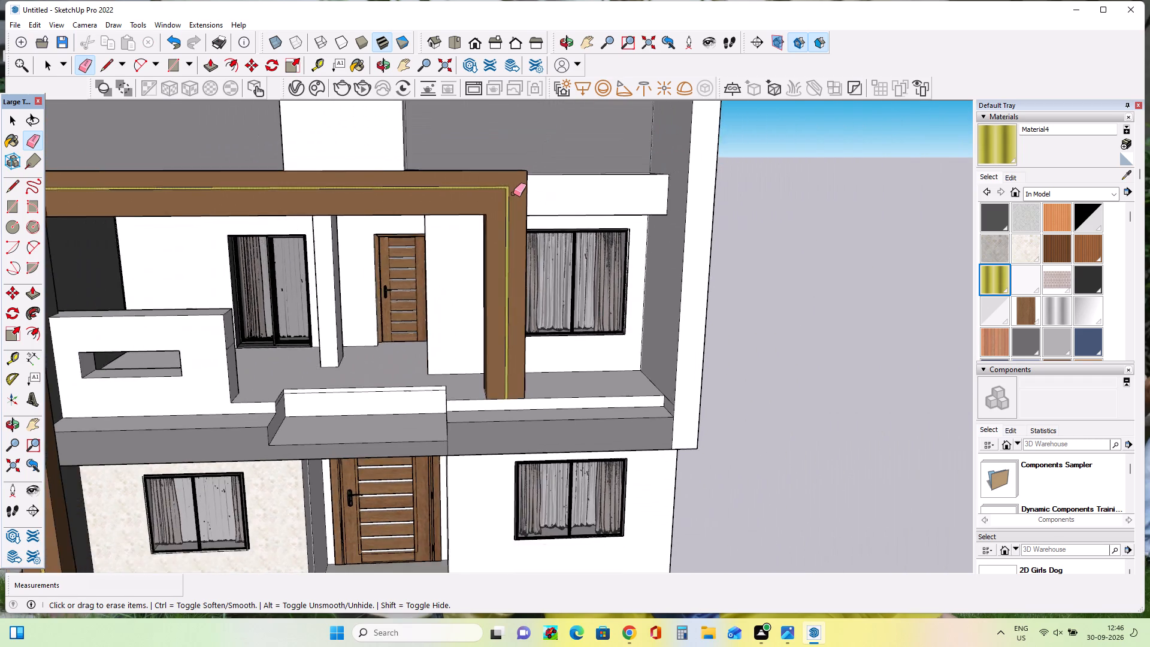
{"action": "scroll", "coordinate": [513, 194], "scroll_direction": "down", "scroll_amount": 12}
{"action": "scroll", "coordinate": [484, 282], "scroll_direction": "up", "scroll_amount": 1}
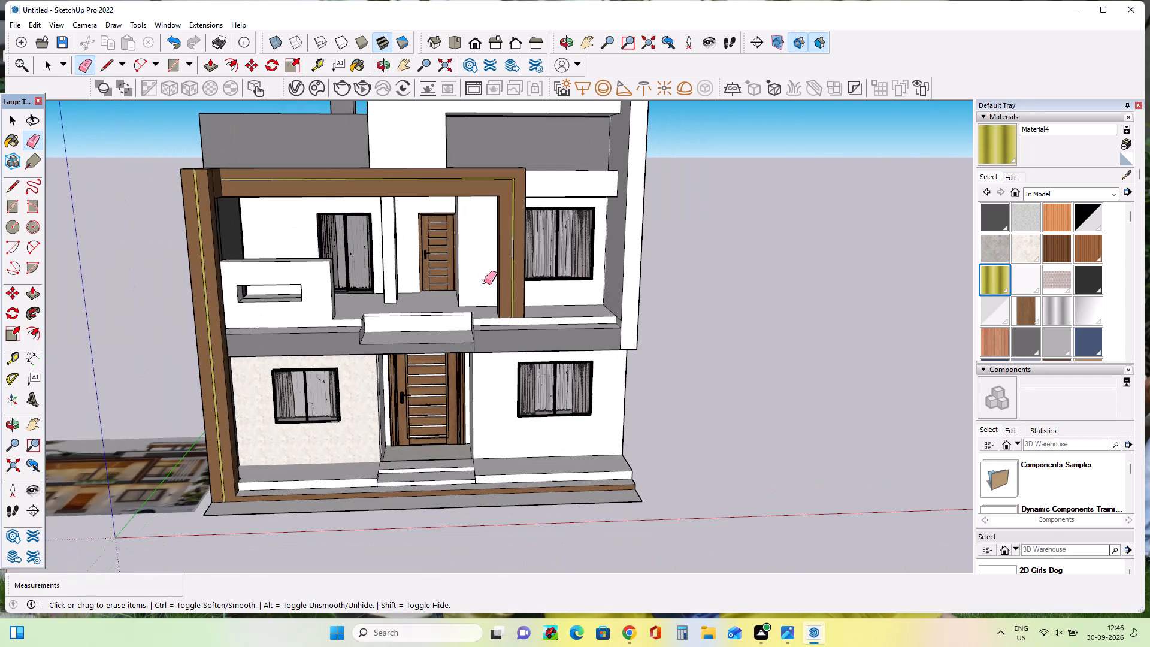
{"action": "double_click", "coordinate": [31, 428]}
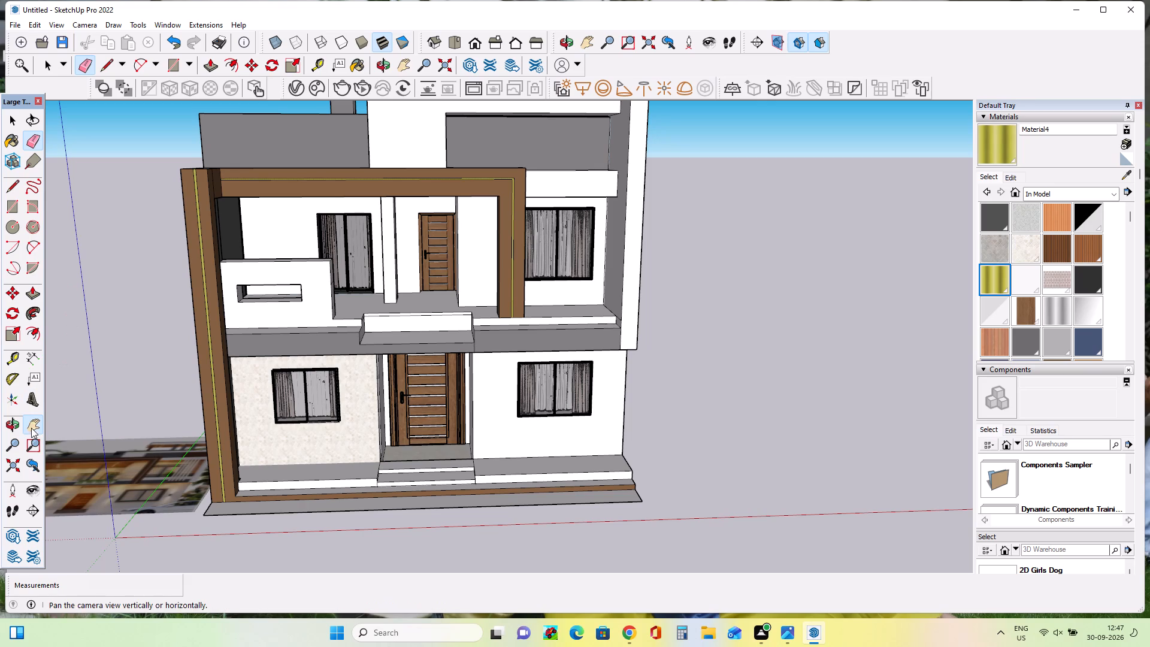
{"action": "left_click", "coordinate": [331, 412]}
{"action": "left_click_drag", "start_coordinate": [331, 412], "coordinate": [429, 480]}
{"action": "left_click", "coordinate": [429, 480]}
{"action": "left_click_drag", "start_coordinate": [456, 357], "coordinate": [442, 393]}
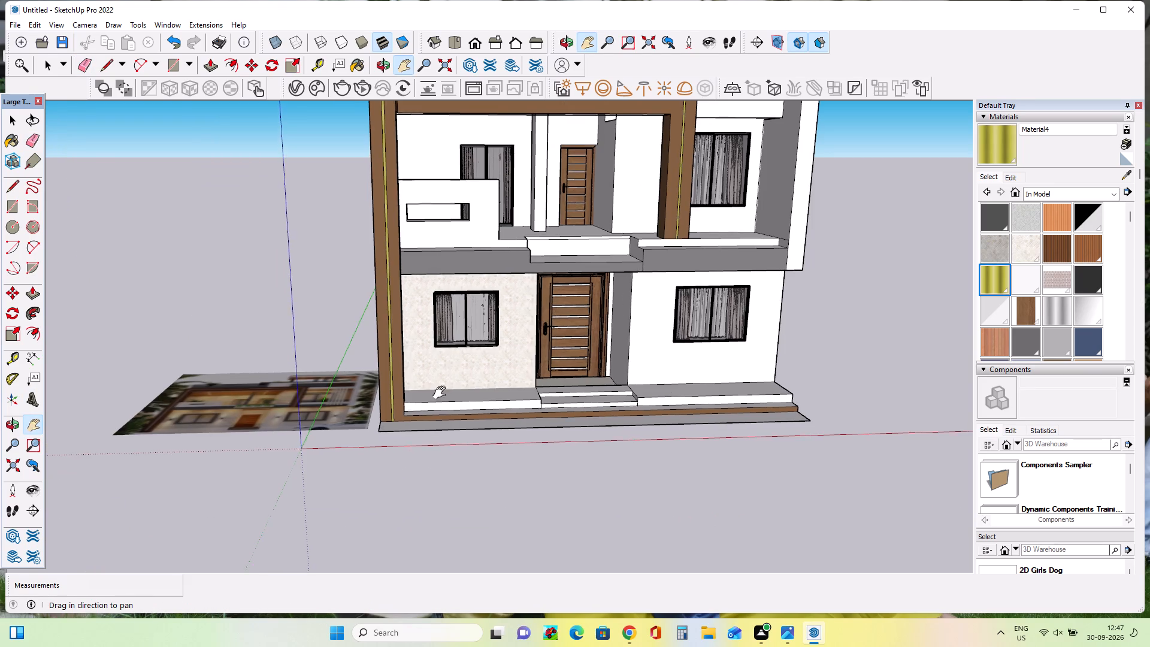
{"action": "left_click_drag", "start_coordinate": [442, 393], "coordinate": [403, 449]}
{"action": "left_click", "coordinate": [441, 405]}
{"action": "left_click_drag", "start_coordinate": [441, 405], "coordinate": [438, 412]}
{"action": "left_click_drag", "start_coordinate": [427, 420], "coordinate": [414, 425]}
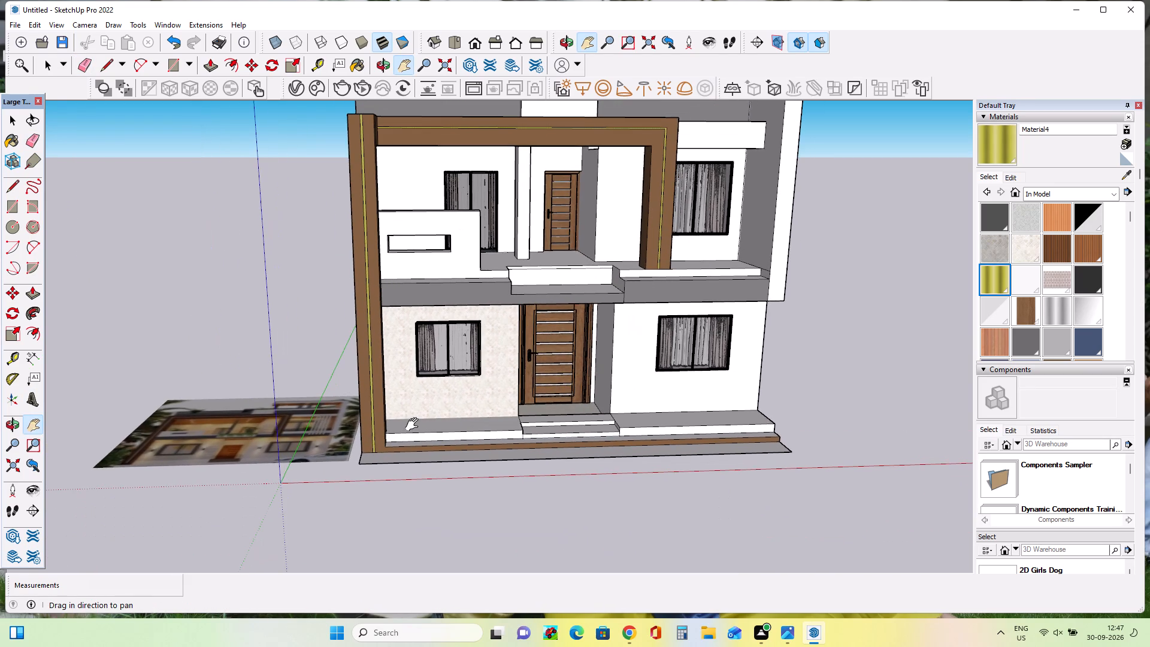
{"action": "scroll", "coordinate": [408, 433], "scroll_direction": "up", "scroll_amount": 8}
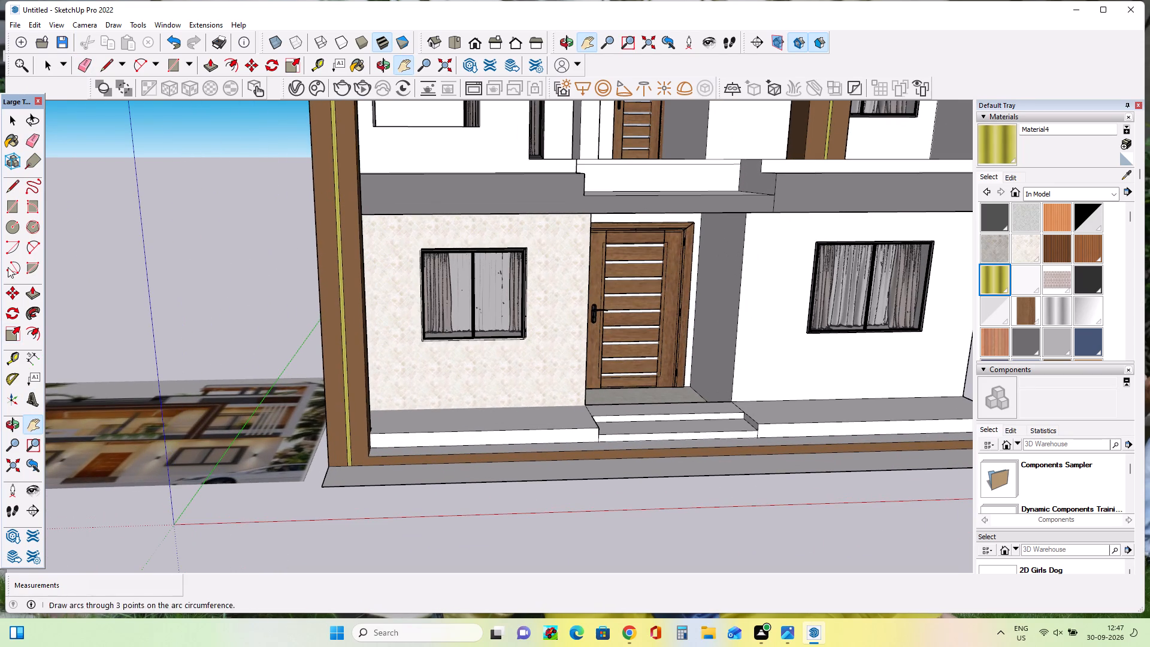
{"action": "left_click", "coordinate": [13, 186]}
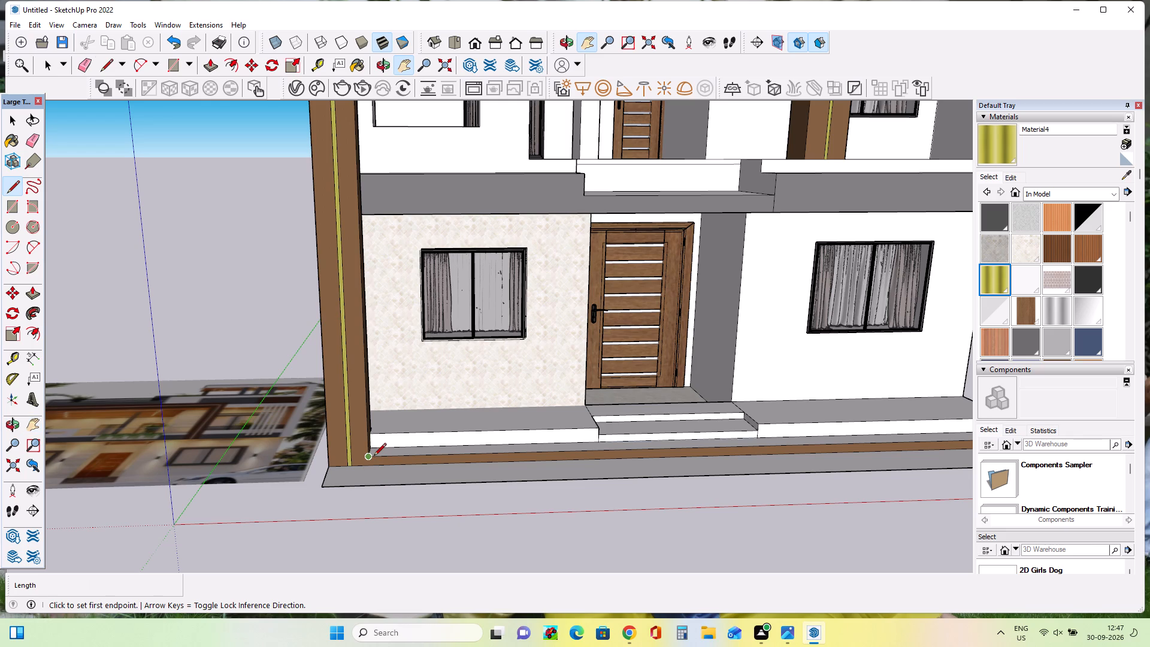
{"action": "left_click", "coordinate": [374, 456]}
{"action": "double_click", "coordinate": [371, 468]}
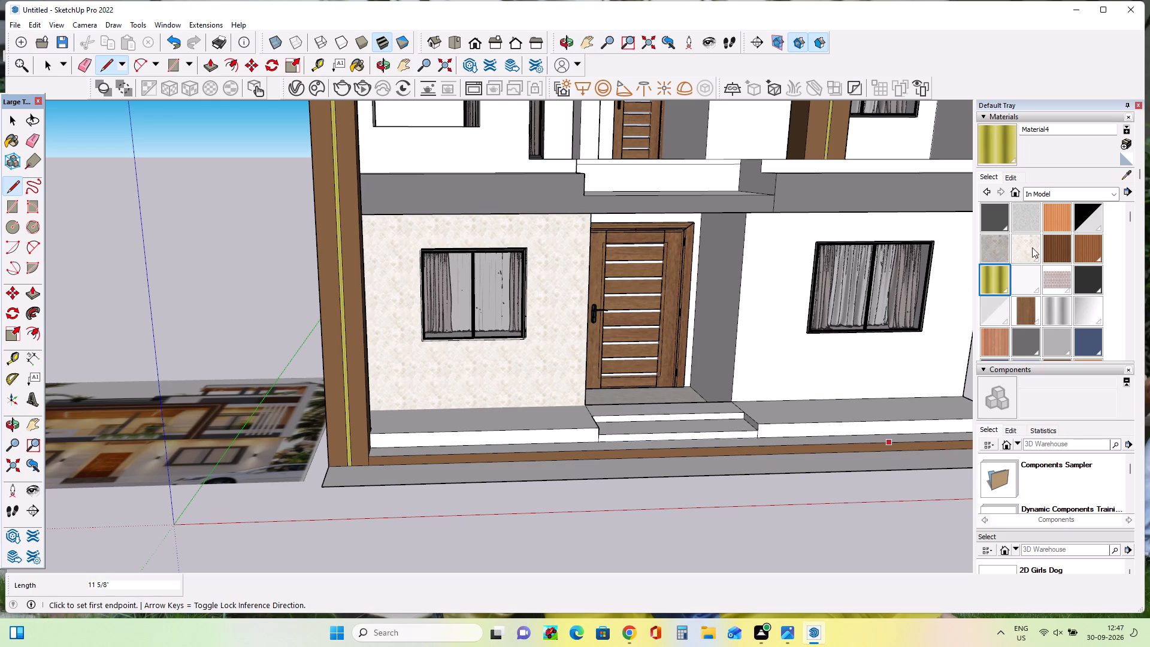
Paint the wood-coloured band along the house's front base with white Color M00 from the Colors collection.
{"action": "left_click", "coordinate": [1046, 192]}
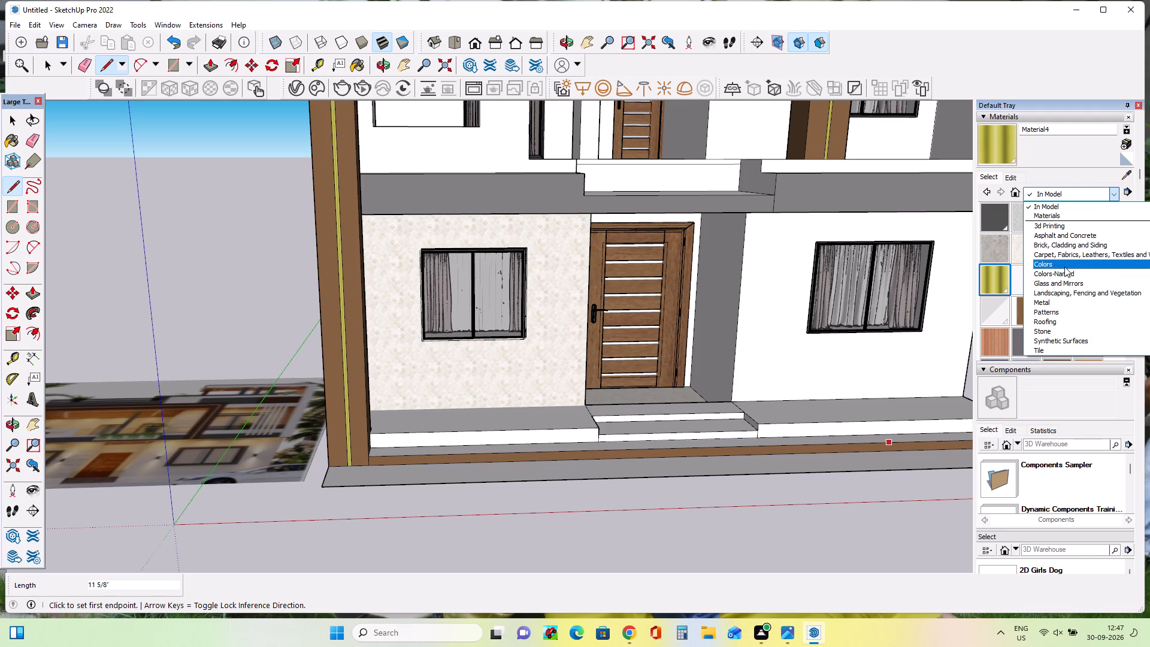
{"action": "double_click", "coordinate": [1064, 267]}
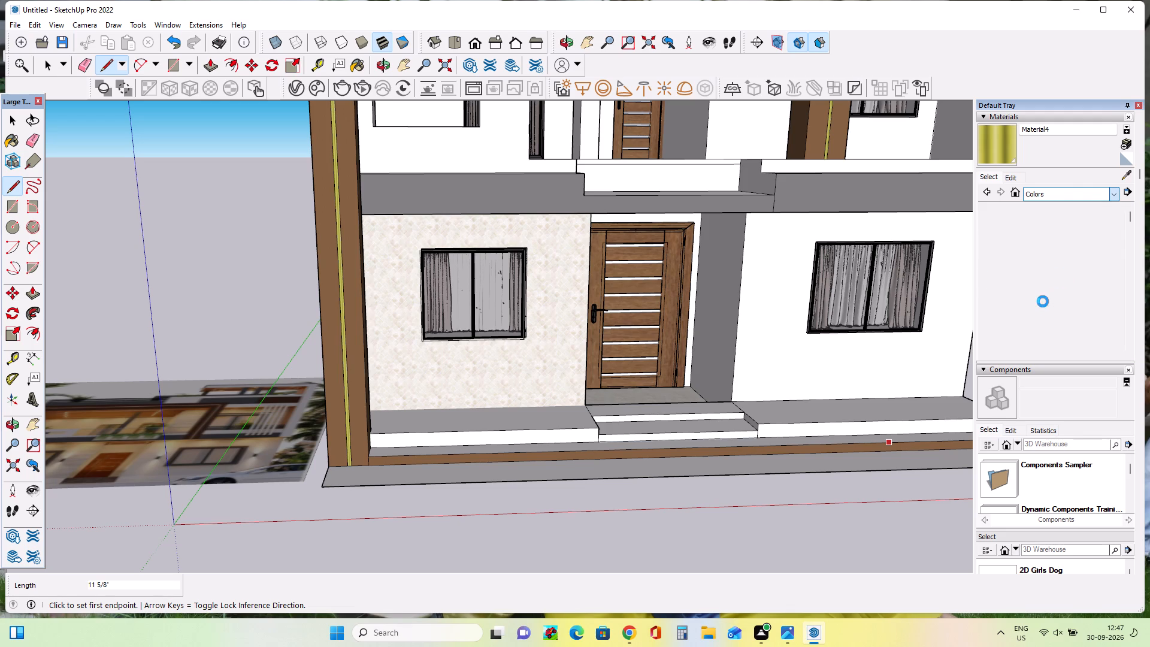
{"action": "scroll", "coordinate": [1033, 317], "scroll_direction": "down", "scroll_amount": 5}
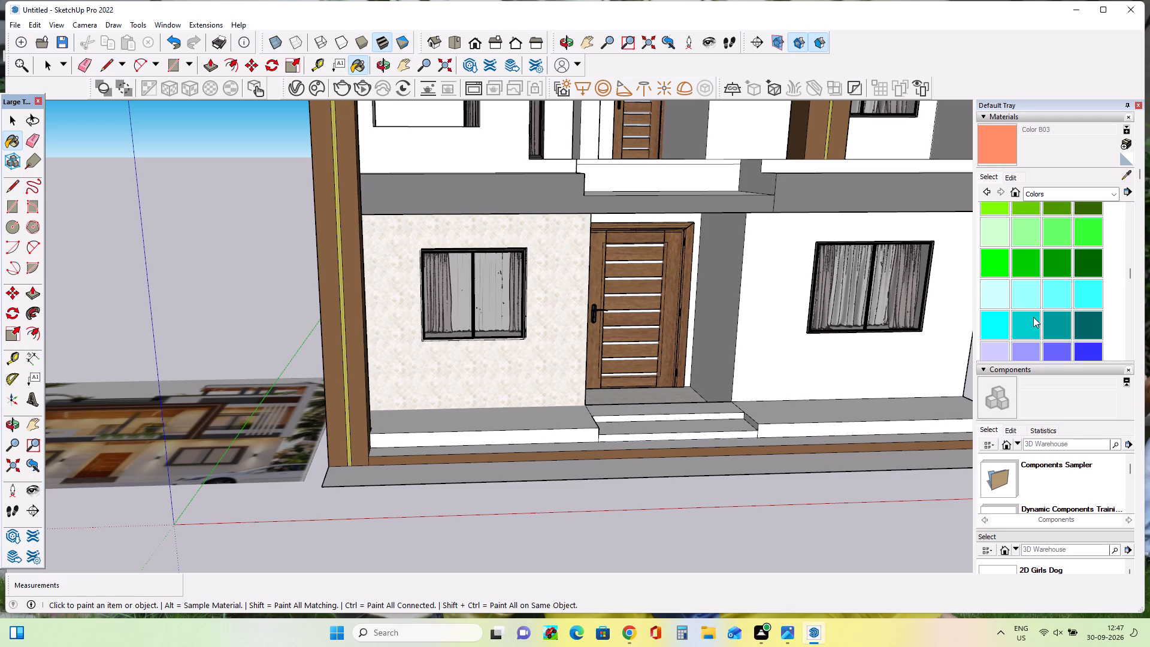
{"action": "scroll", "coordinate": [1001, 286], "scroll_direction": "down", "scroll_amount": 7}
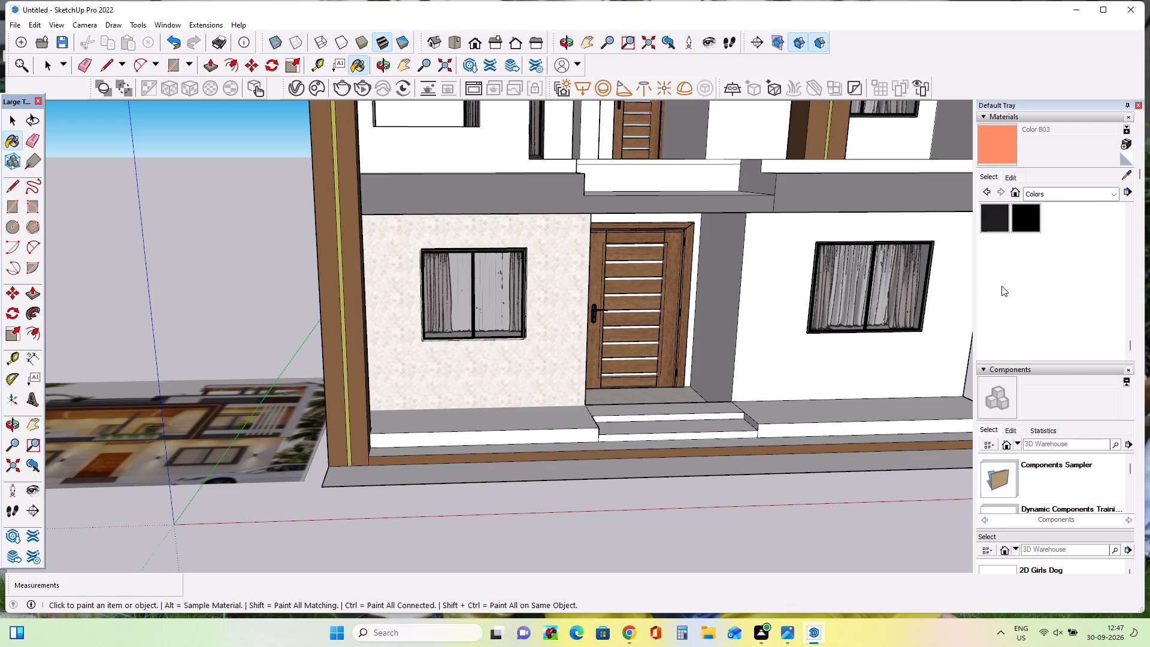
{"action": "scroll", "coordinate": [1001, 286], "scroll_direction": "up", "scroll_amount": 2}
{"action": "left_click", "coordinate": [997, 301]}
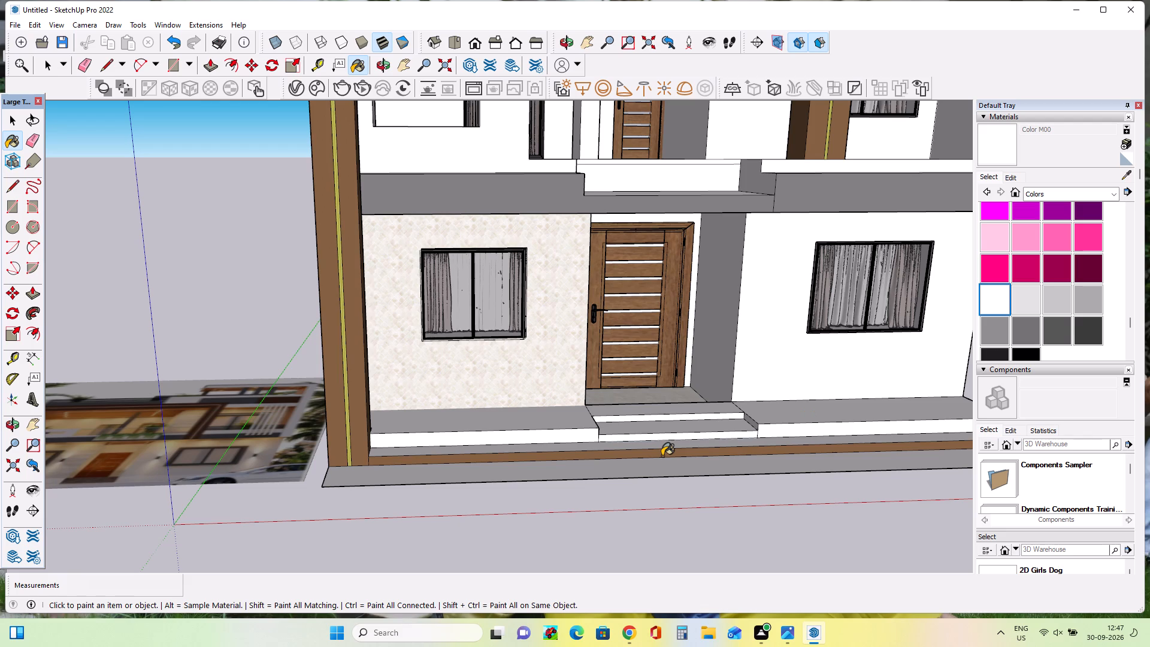
{"action": "left_click", "coordinate": [662, 456]}
{"action": "scroll", "coordinate": [541, 436], "scroll_direction": "down", "scroll_amount": 10}
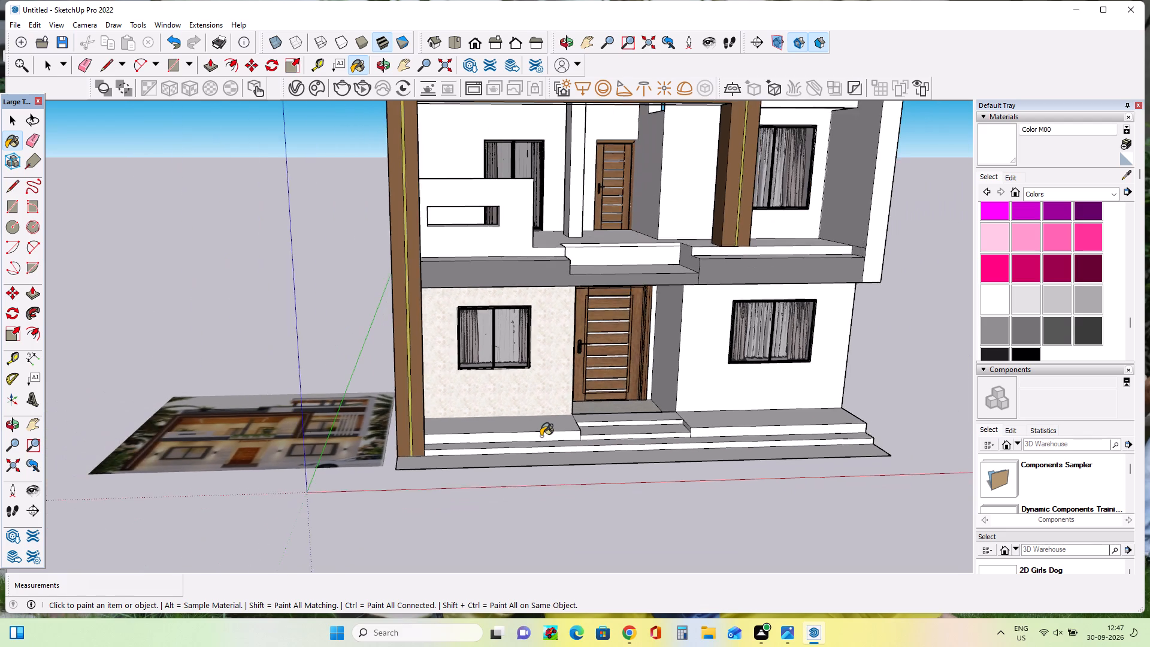
Examine the front facade from several angles, including from above and below, to check the materials applied so far.
{"action": "scroll", "coordinate": [800, 267], "scroll_direction": "up", "scroll_amount": 7}
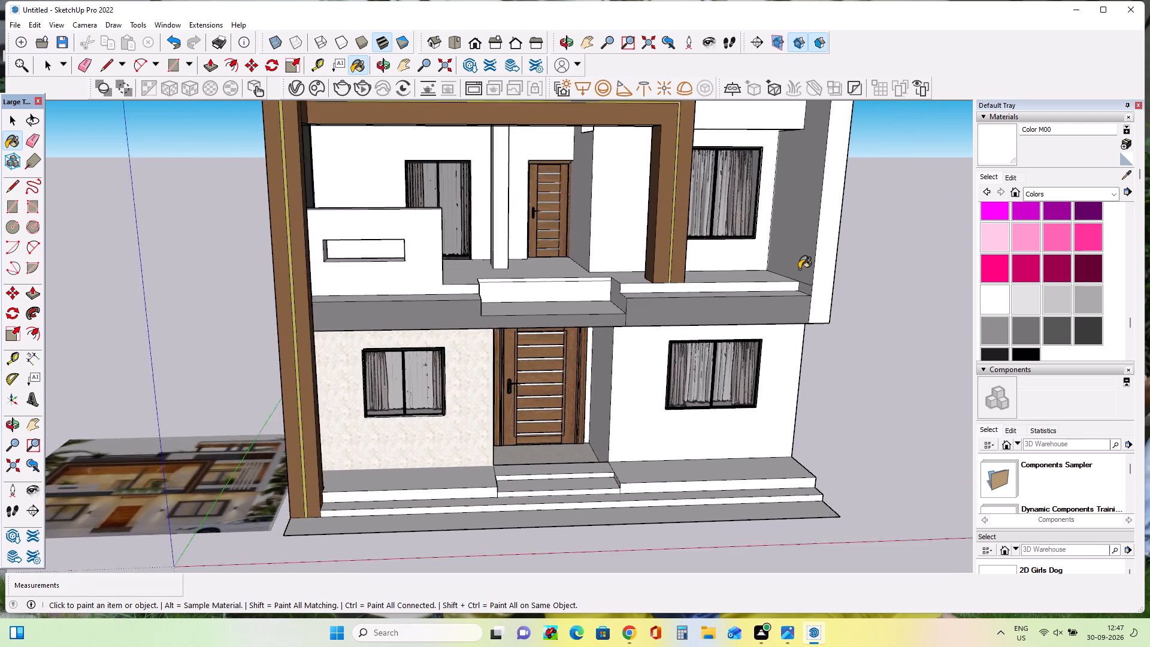
{"action": "double_click", "coordinate": [29, 140]}
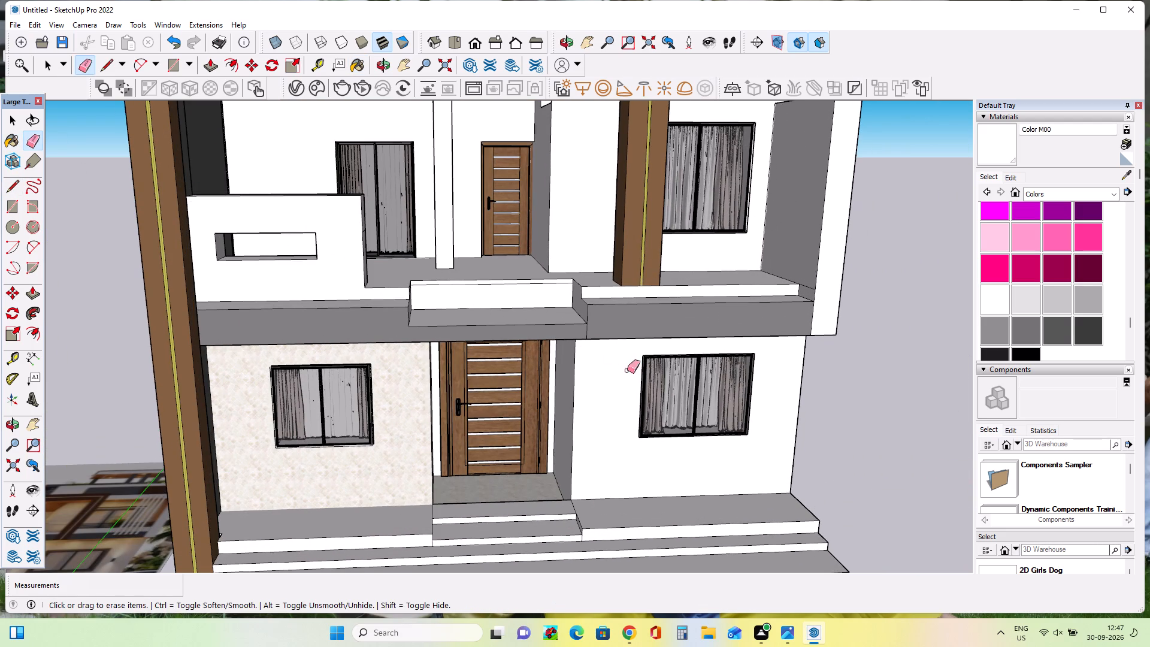
{"action": "left_click", "coordinate": [808, 286]}
{"action": "scroll", "coordinate": [749, 339], "scroll_direction": "down", "scroll_amount": 3}
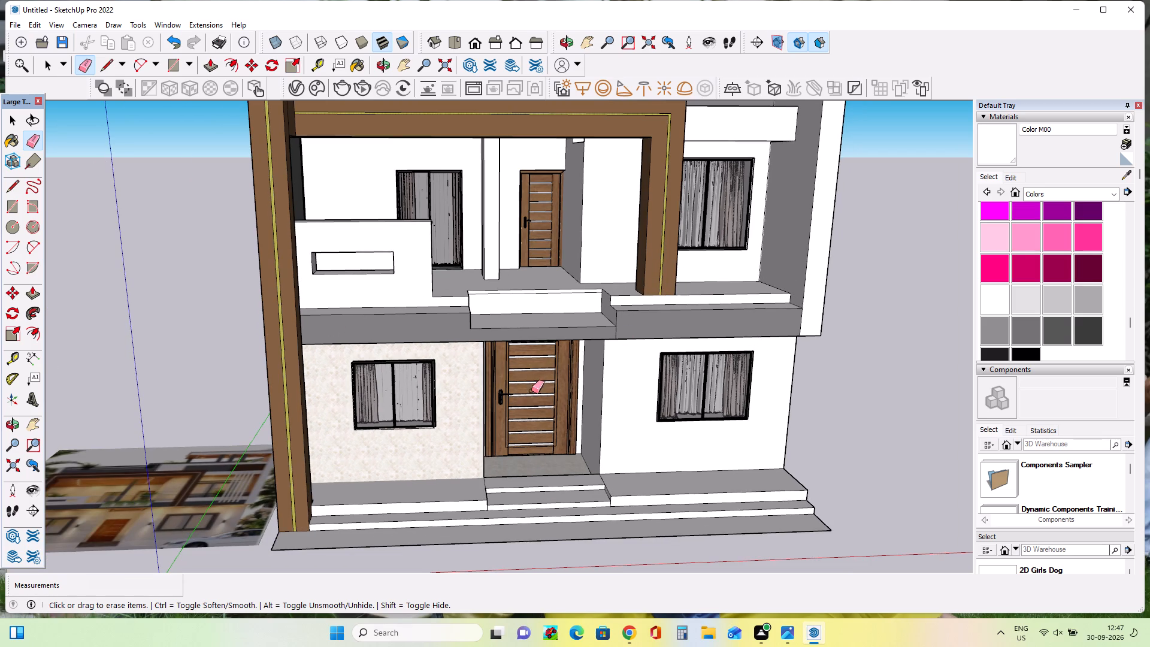
{"action": "middle_click_drag", "start_coordinate": [677, 400], "coordinate": [580, 379]}
{"action": "middle_click_drag", "start_coordinate": [559, 385], "coordinate": [640, 410]}
{"action": "scroll", "coordinate": [638, 411], "scroll_direction": "down", "scroll_amount": 5}
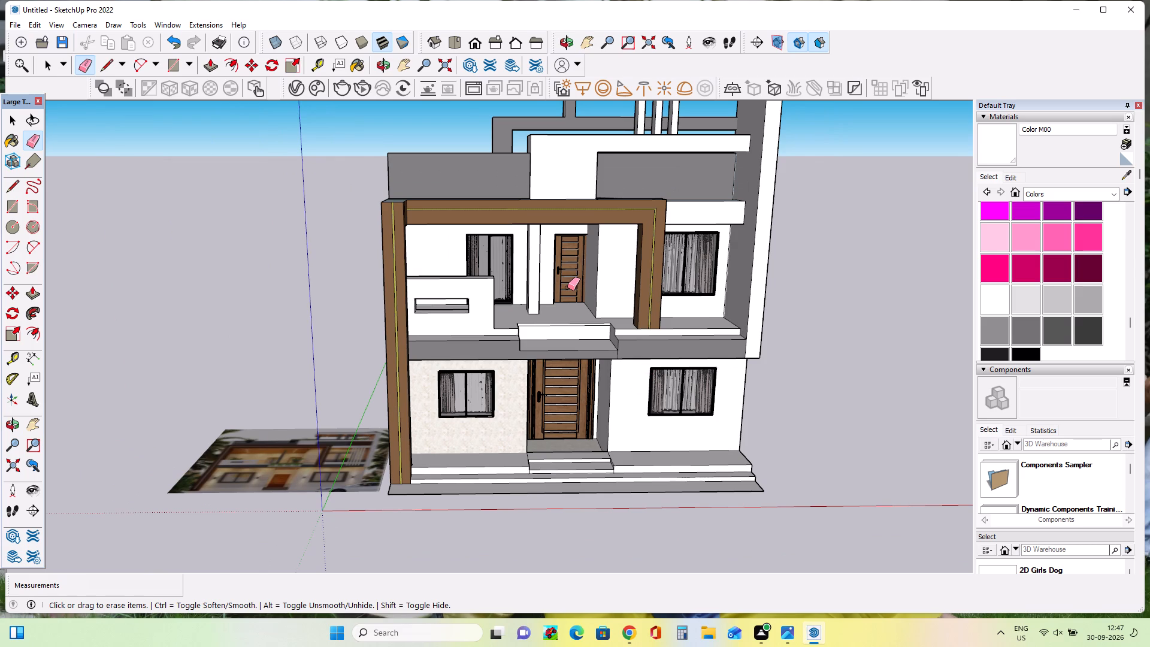
{"action": "middle_click_drag", "start_coordinate": [566, 284], "coordinate": [595, 176]}
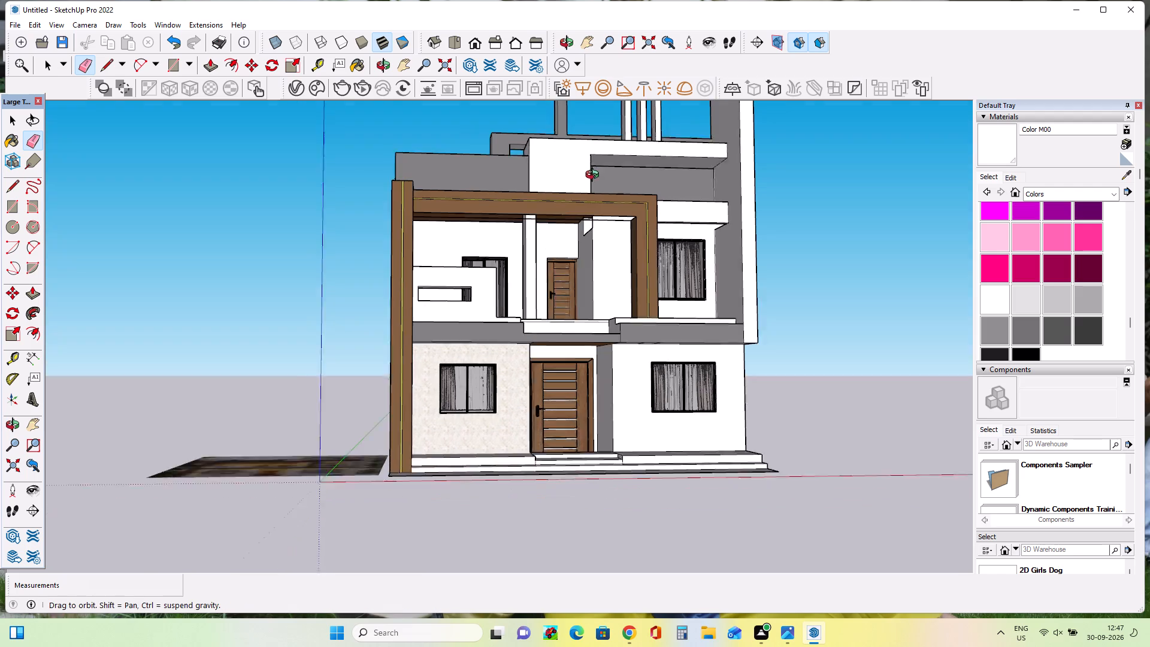
{"action": "middle_click_drag", "start_coordinate": [610, 247], "coordinate": [628, 170]}
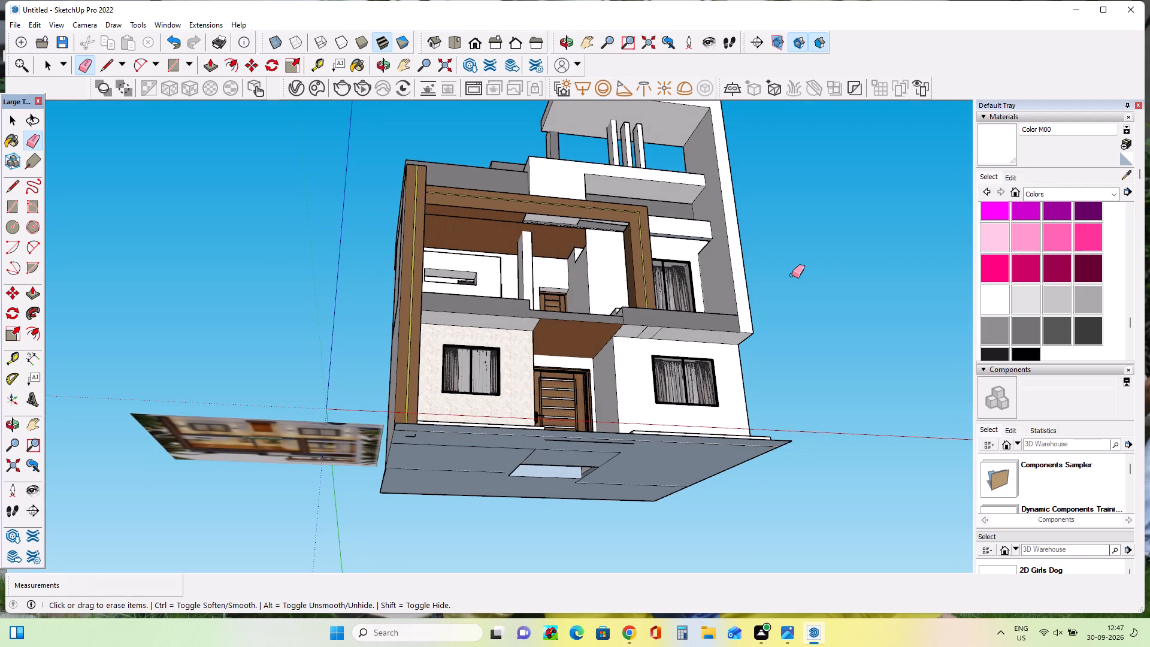
{"action": "middle_click_drag", "start_coordinate": [774, 268], "coordinate": [734, 246]}
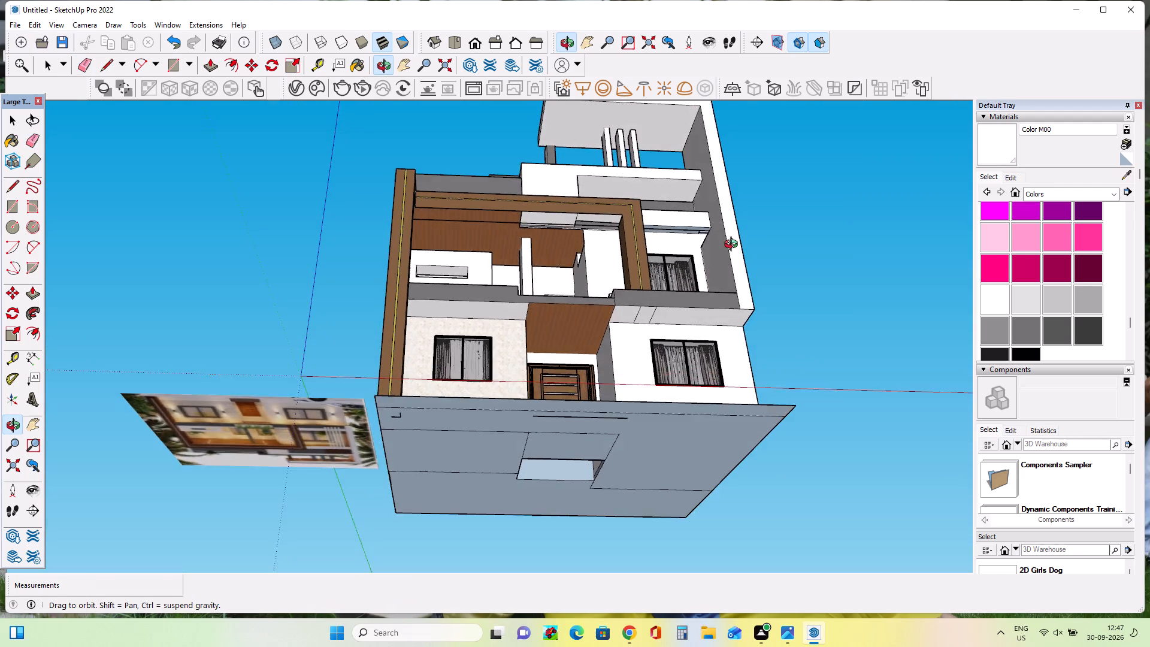
{"action": "middle_click_drag", "start_coordinate": [734, 246], "coordinate": [705, 266]}
{"action": "middle_click_drag", "start_coordinate": [704, 269], "coordinate": [721, 389]}
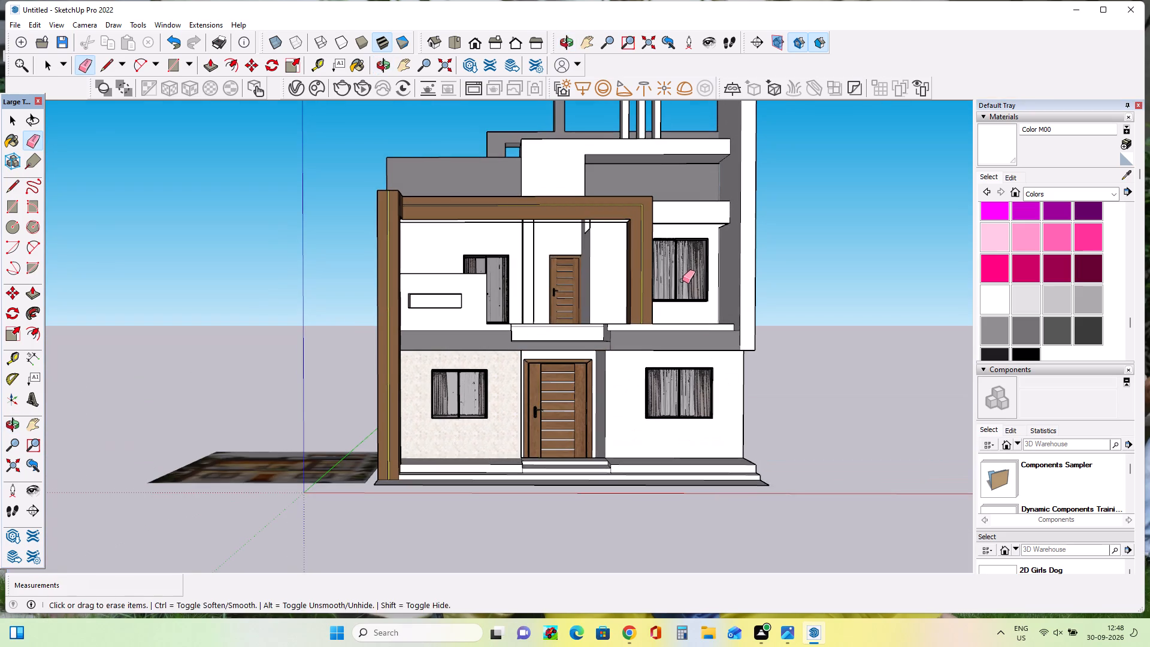
{"action": "middle_click_drag", "start_coordinate": [685, 289], "coordinate": [695, 333]}
{"action": "scroll", "coordinate": [655, 238], "scroll_direction": "up", "scroll_amount": 2}
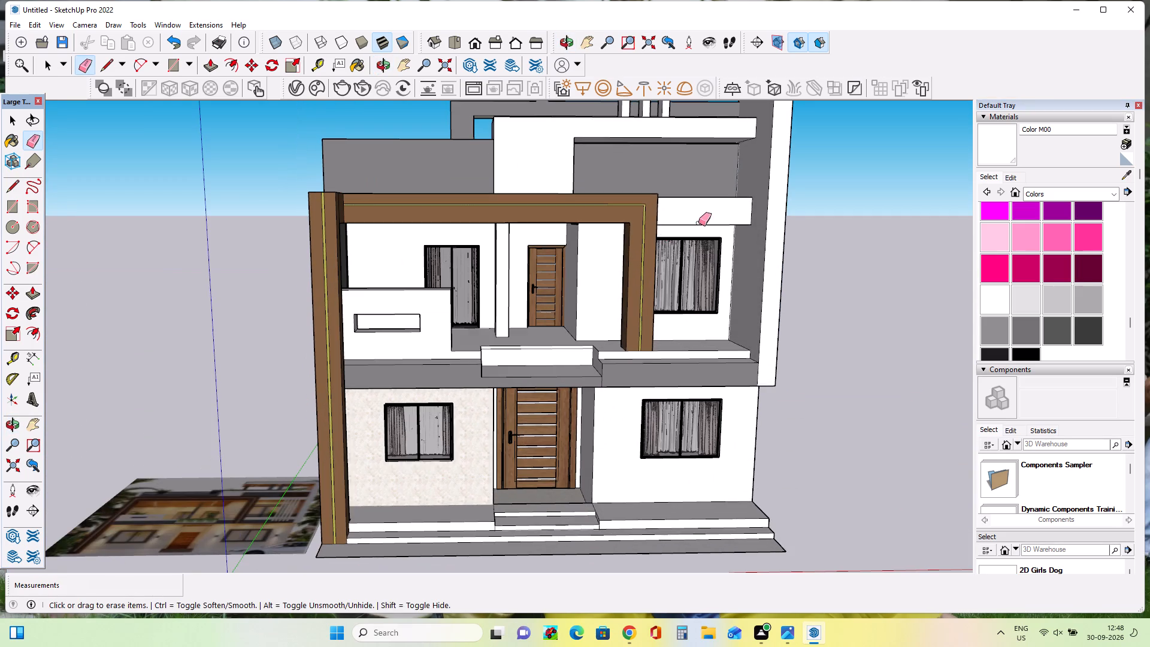
{"action": "middle_click_drag", "start_coordinate": [701, 229], "coordinate": [668, 305]}
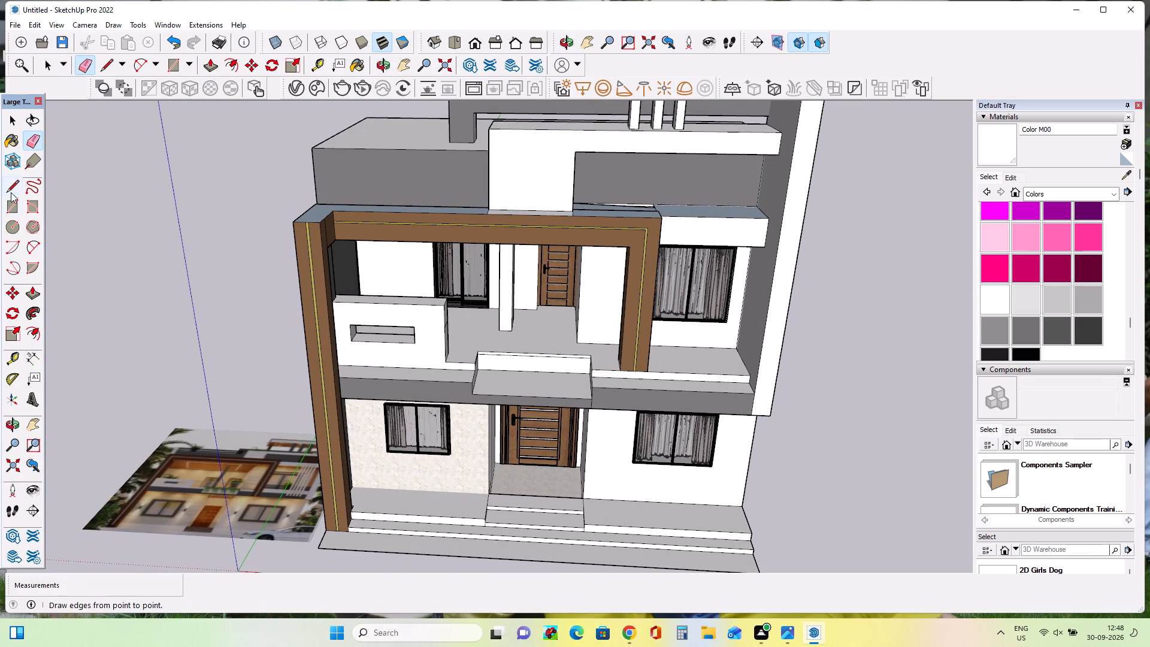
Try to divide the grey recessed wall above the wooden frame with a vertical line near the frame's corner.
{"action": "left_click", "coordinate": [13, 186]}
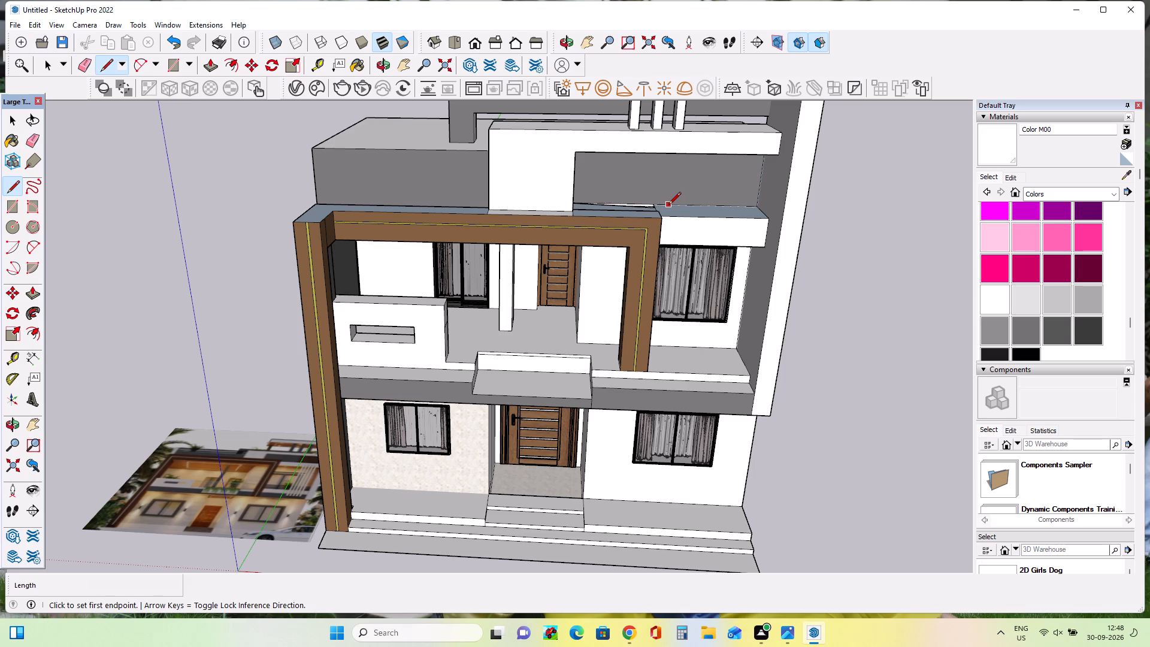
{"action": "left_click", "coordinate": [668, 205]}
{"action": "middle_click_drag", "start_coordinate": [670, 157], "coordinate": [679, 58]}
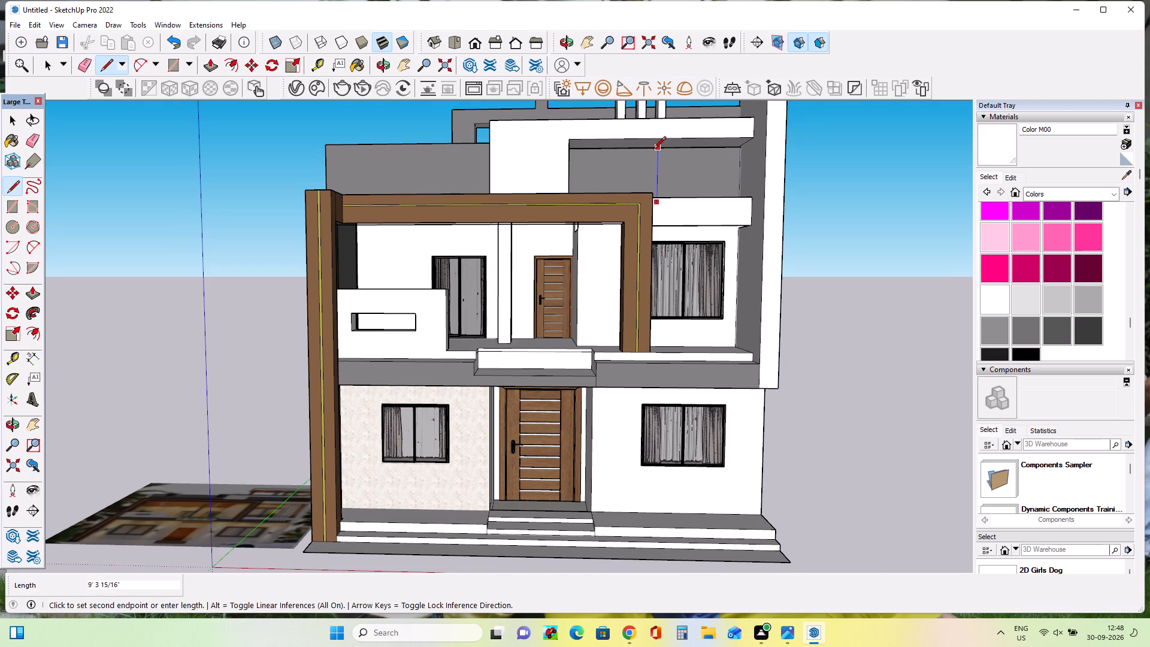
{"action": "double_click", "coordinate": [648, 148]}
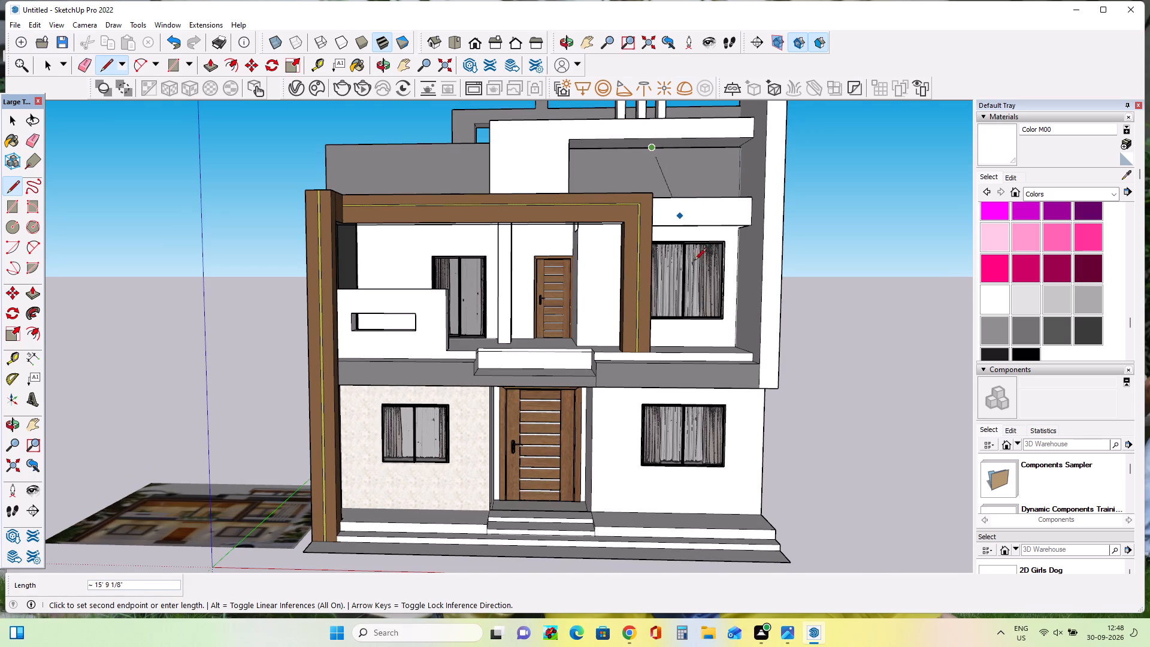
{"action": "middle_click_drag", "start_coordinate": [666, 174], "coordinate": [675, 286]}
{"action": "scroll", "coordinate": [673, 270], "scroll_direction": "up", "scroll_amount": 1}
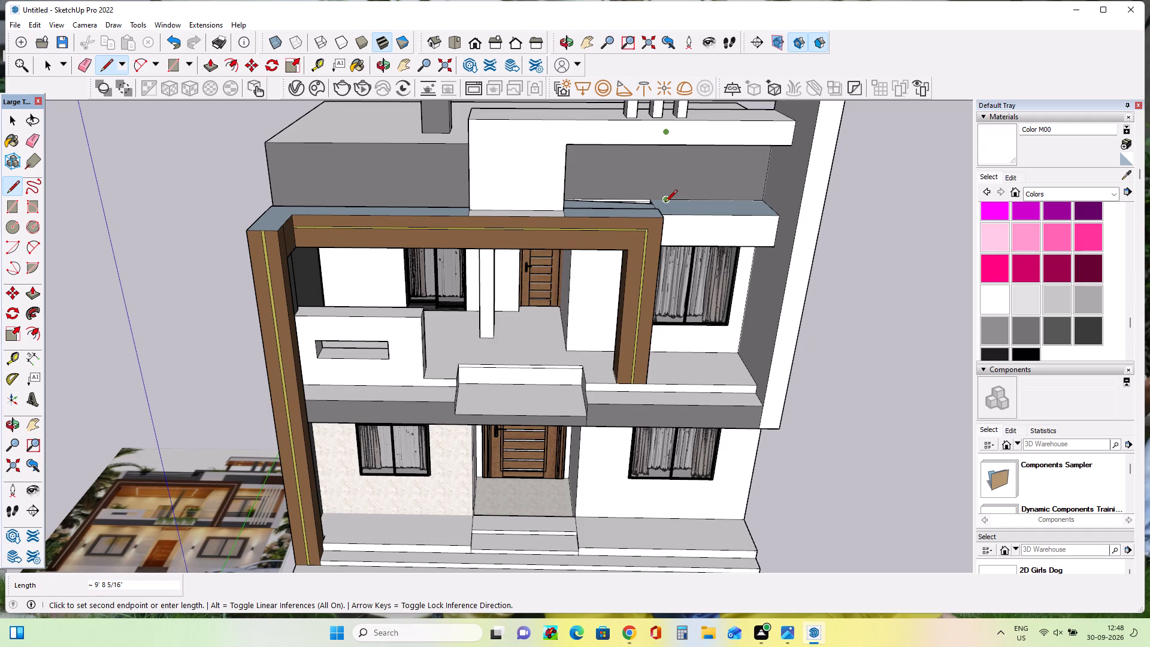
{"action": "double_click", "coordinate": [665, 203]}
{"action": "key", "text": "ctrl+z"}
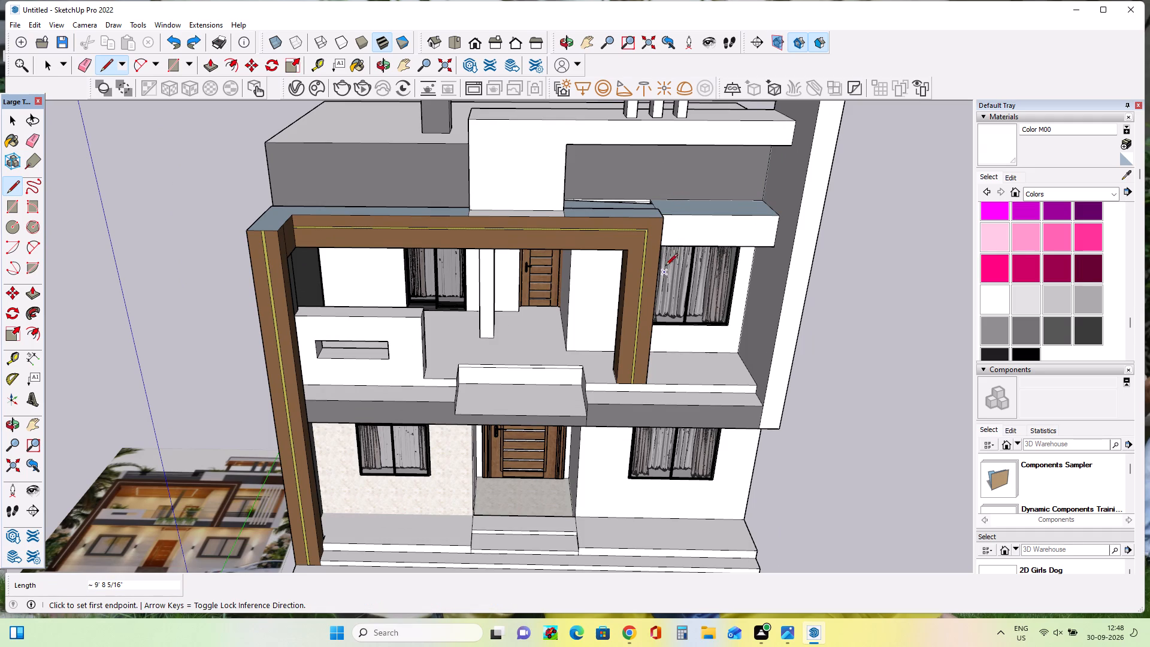
Draw a vertical line 8' 10 1/4" long from the wooden frame's top corner up the grey recessed wall, dividing it in two.
{"action": "middle_click_drag", "start_coordinate": [692, 207], "coordinate": [682, 126]}
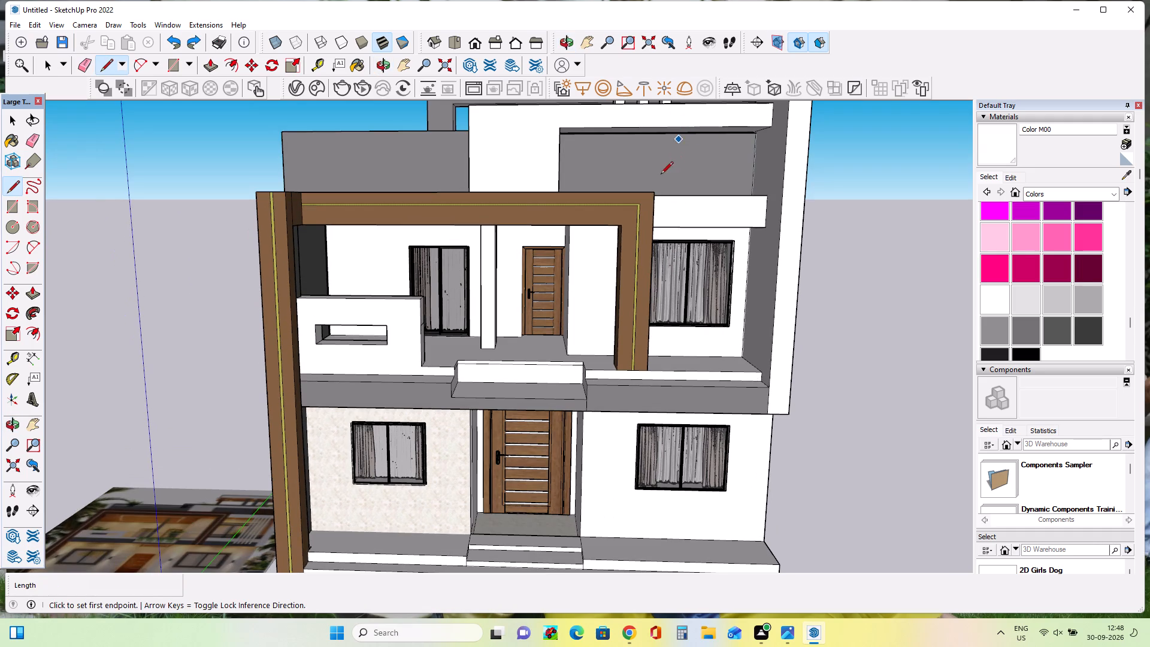
{"action": "middle_click_drag", "start_coordinate": [664, 194], "coordinate": [673, 228]}
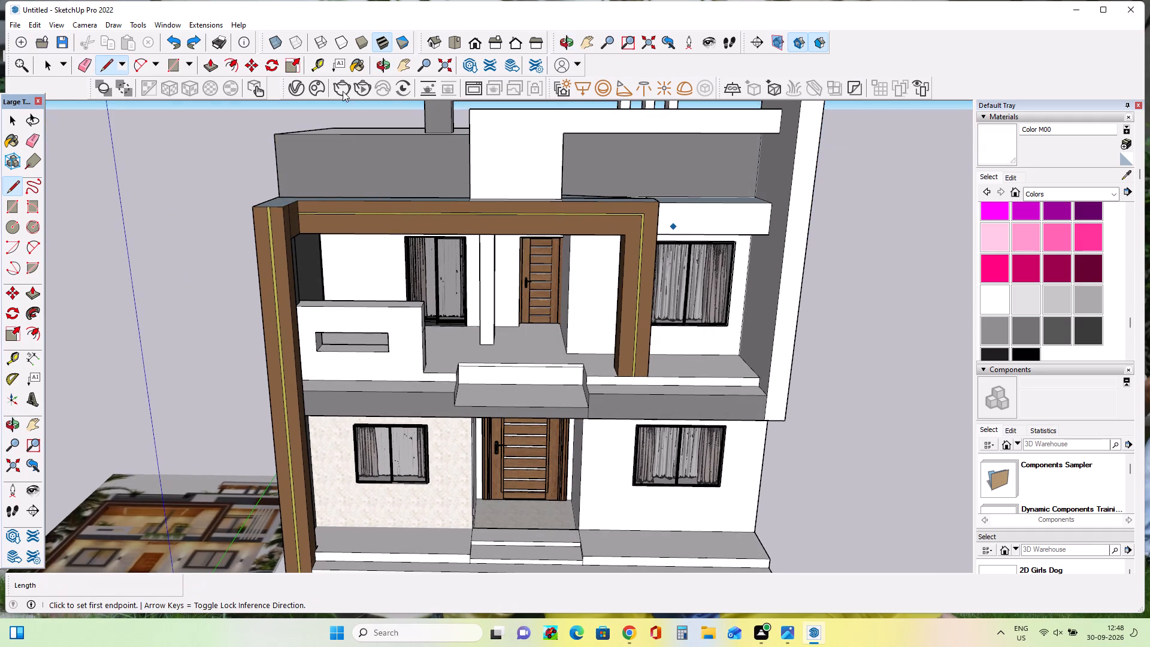
{"action": "double_click", "coordinate": [35, 434]}
{"action": "left_click_drag", "start_coordinate": [506, 379], "coordinate": [471, 449]}
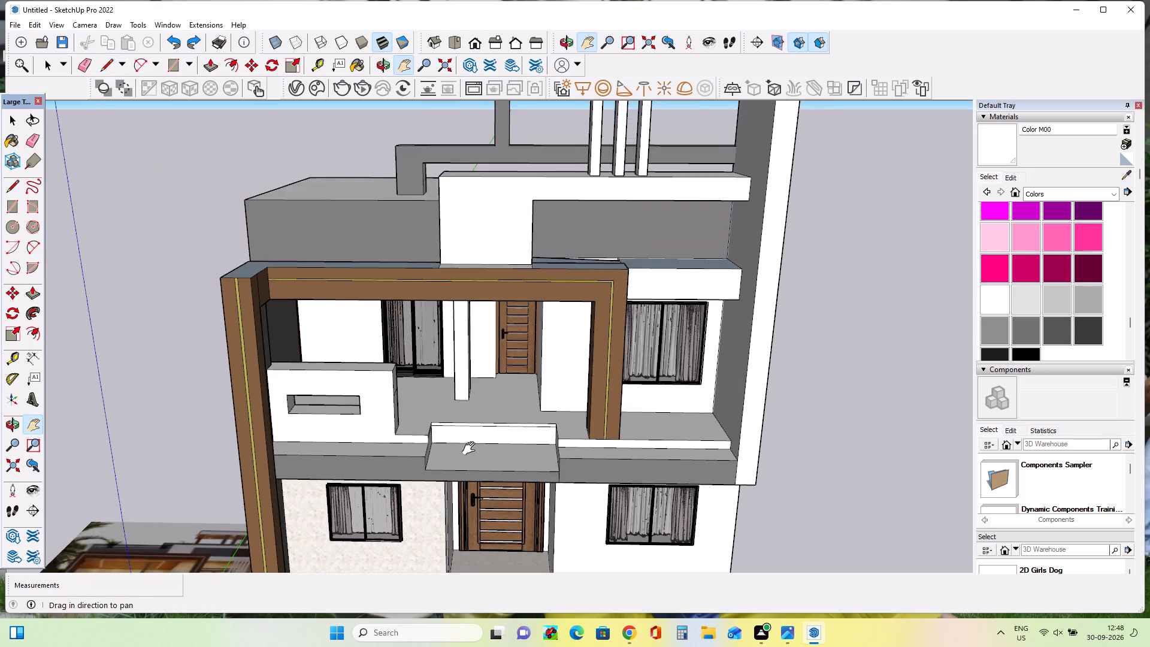
{"action": "left_click_drag", "start_coordinate": [471, 449], "coordinate": [459, 467]}
{"action": "scroll", "coordinate": [643, 349], "scroll_direction": "up", "scroll_amount": 2}
{"action": "middle_click_drag", "start_coordinate": [643, 352], "coordinate": [647, 268]}
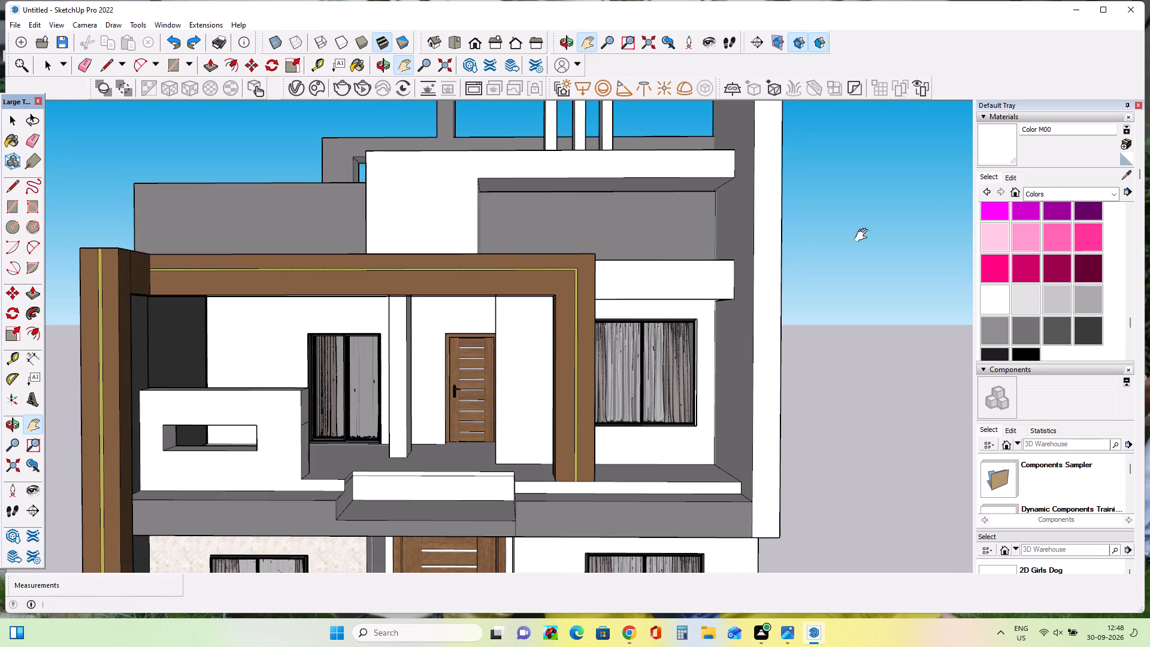
{"action": "left_click", "coordinate": [6, 188]}
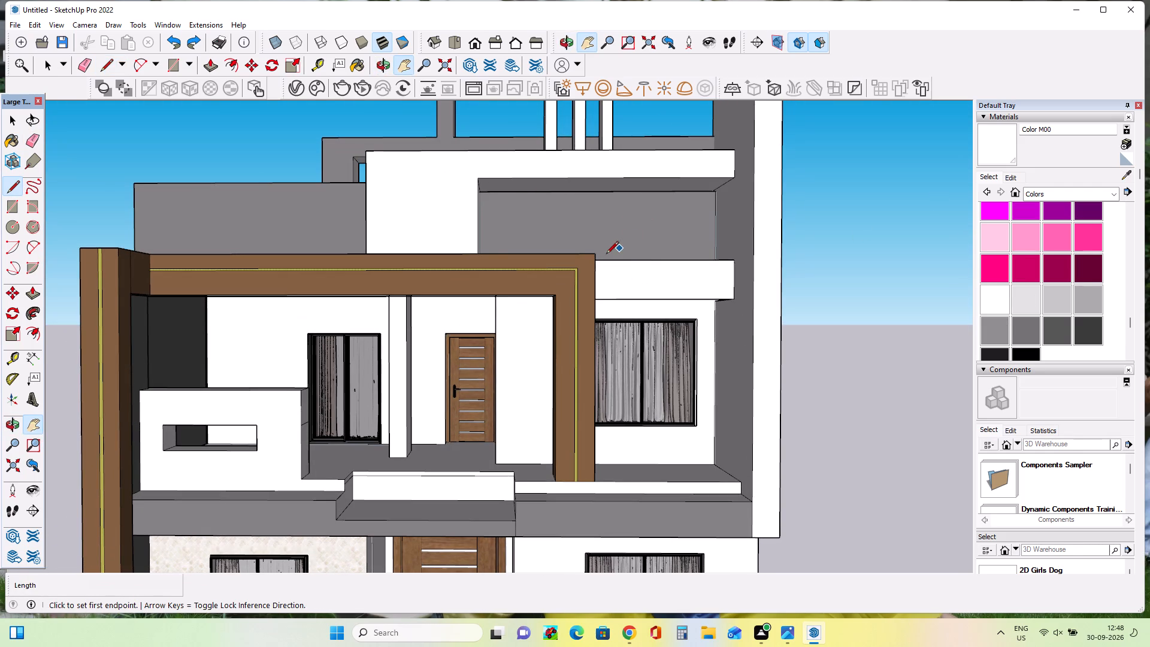
{"action": "middle_click_drag", "start_coordinate": [607, 250], "coordinate": [607, 255]}
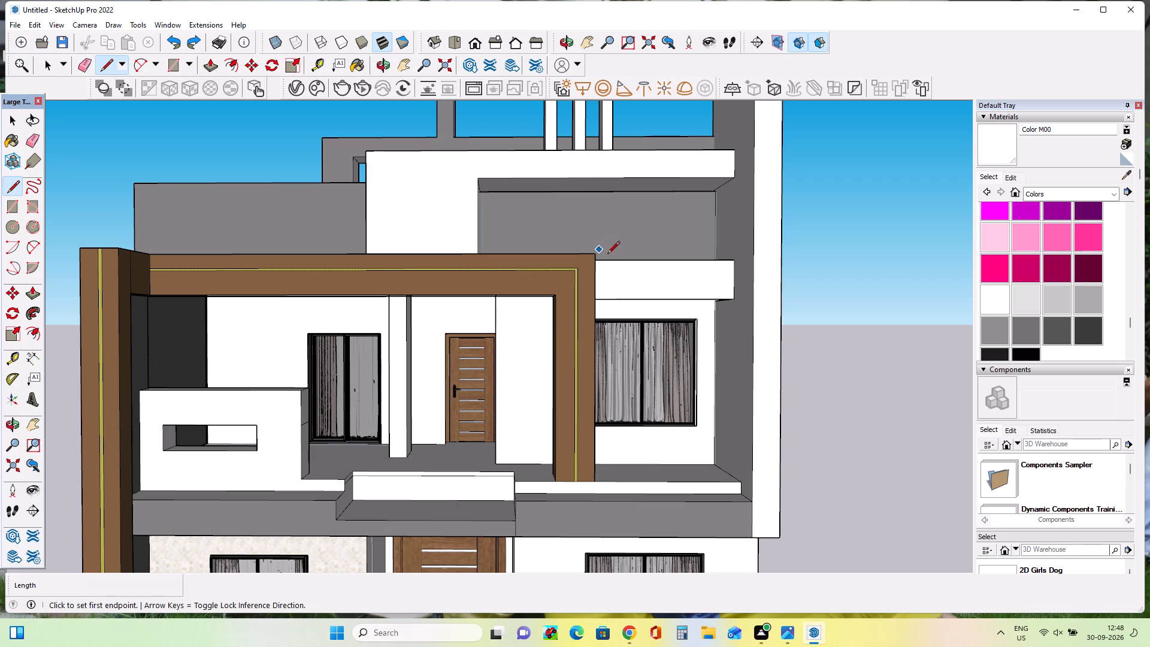
{"action": "middle_click_drag", "start_coordinate": [607, 255], "coordinate": [609, 280]}
{"action": "scroll", "coordinate": [607, 259], "scroll_direction": "up", "scroll_amount": 4}
{"action": "middle_click_drag", "start_coordinate": [603, 268], "coordinate": [605, 292]}
{"action": "left_click", "coordinate": [594, 271]}
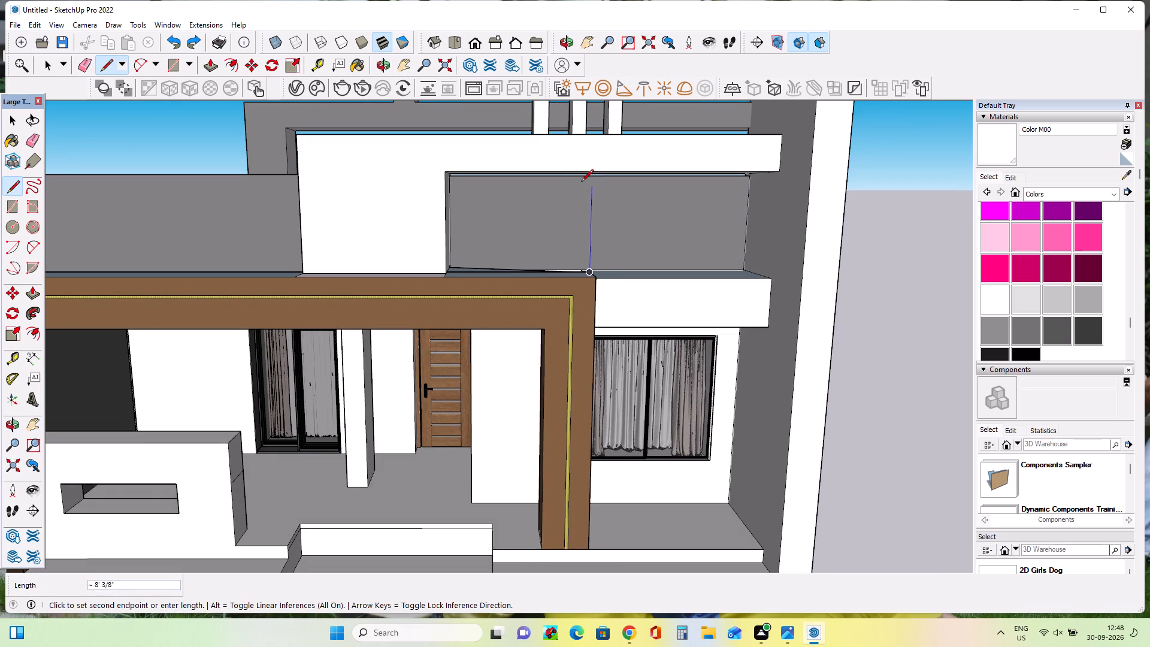
{"action": "double_click", "coordinate": [591, 179]}
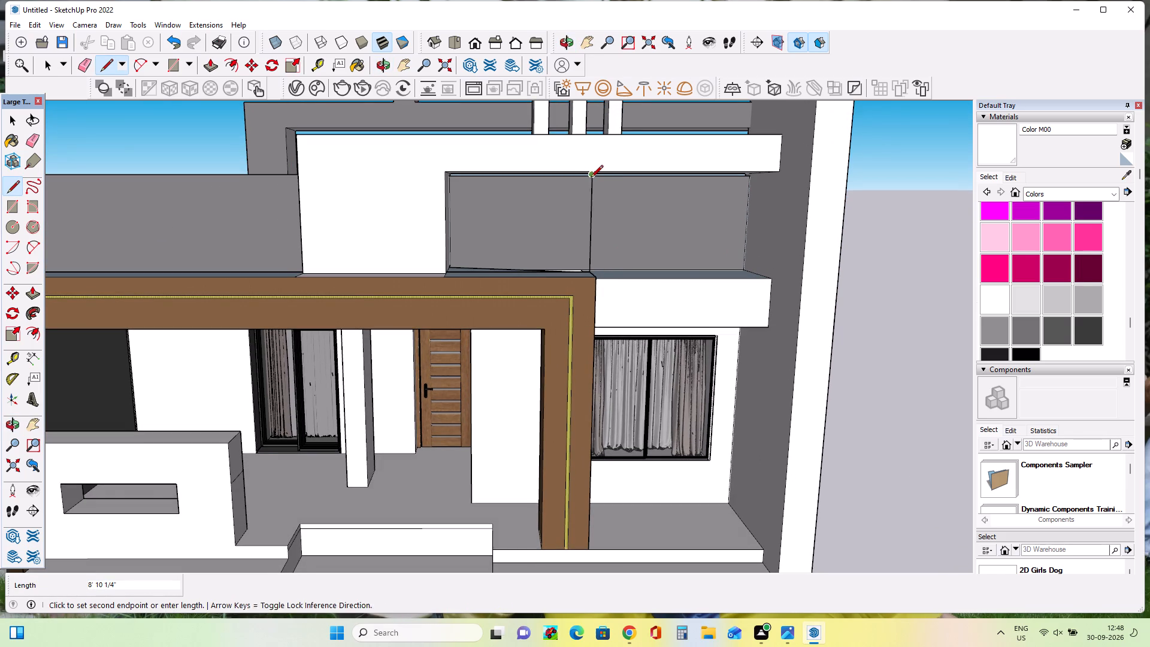
{"action": "key", "text": "space"}
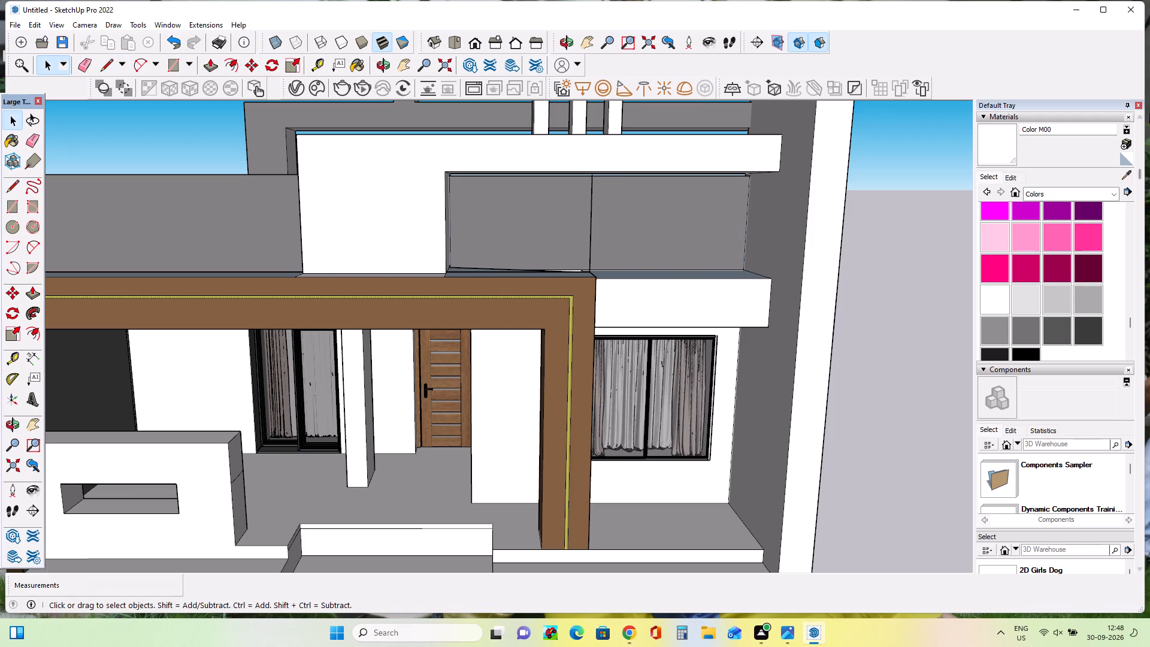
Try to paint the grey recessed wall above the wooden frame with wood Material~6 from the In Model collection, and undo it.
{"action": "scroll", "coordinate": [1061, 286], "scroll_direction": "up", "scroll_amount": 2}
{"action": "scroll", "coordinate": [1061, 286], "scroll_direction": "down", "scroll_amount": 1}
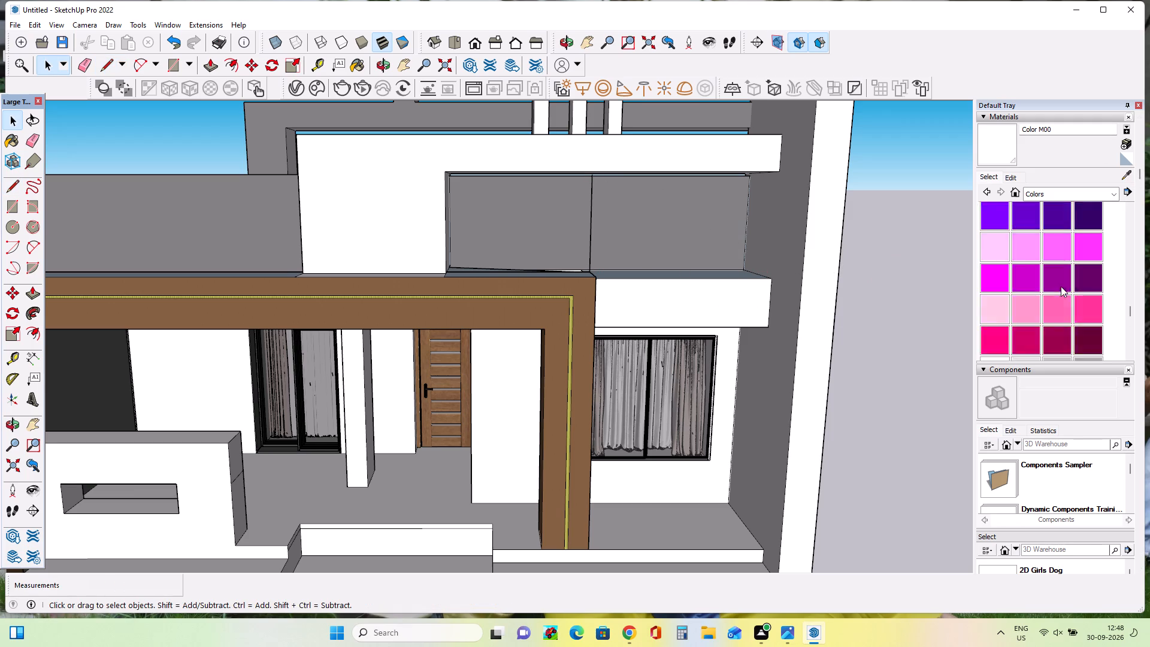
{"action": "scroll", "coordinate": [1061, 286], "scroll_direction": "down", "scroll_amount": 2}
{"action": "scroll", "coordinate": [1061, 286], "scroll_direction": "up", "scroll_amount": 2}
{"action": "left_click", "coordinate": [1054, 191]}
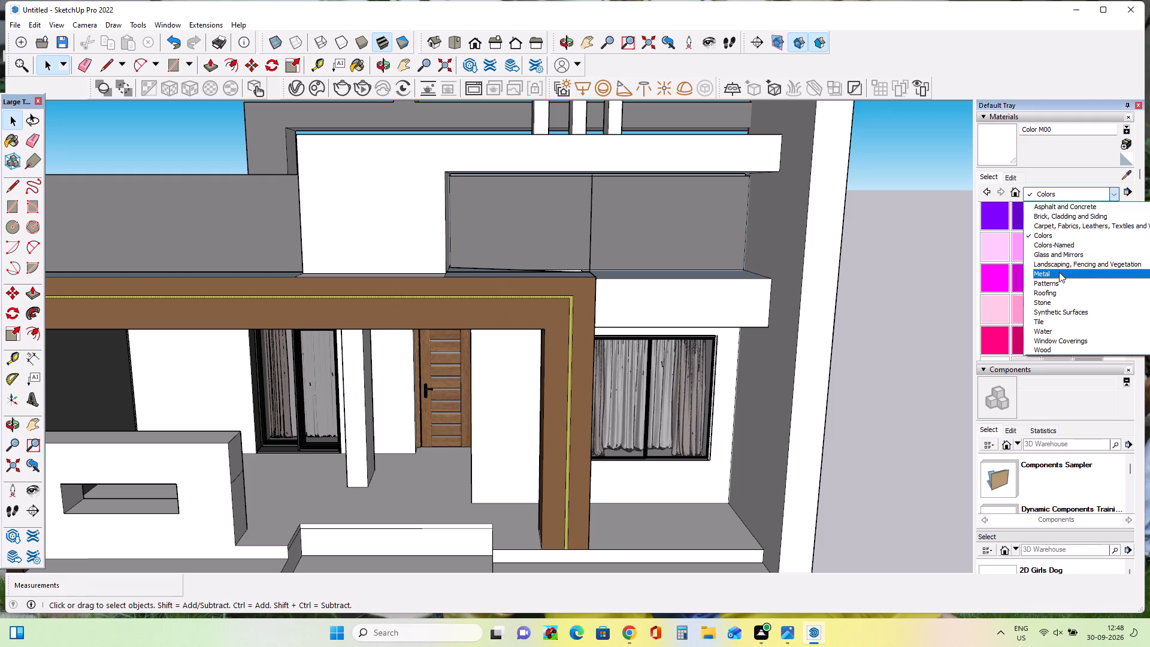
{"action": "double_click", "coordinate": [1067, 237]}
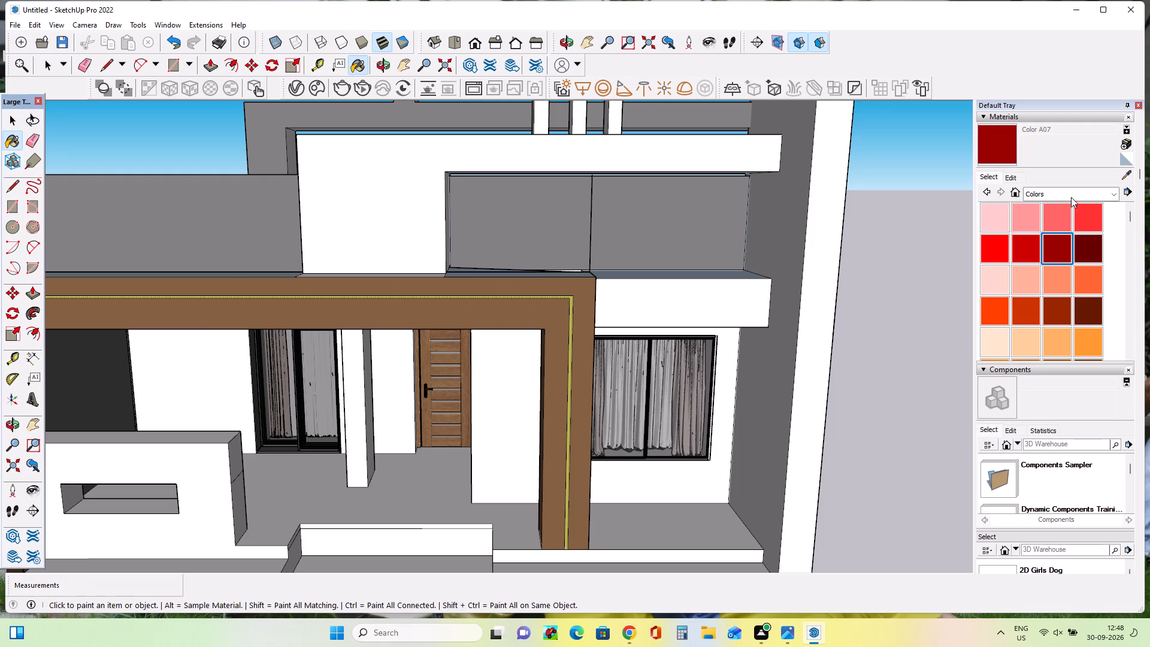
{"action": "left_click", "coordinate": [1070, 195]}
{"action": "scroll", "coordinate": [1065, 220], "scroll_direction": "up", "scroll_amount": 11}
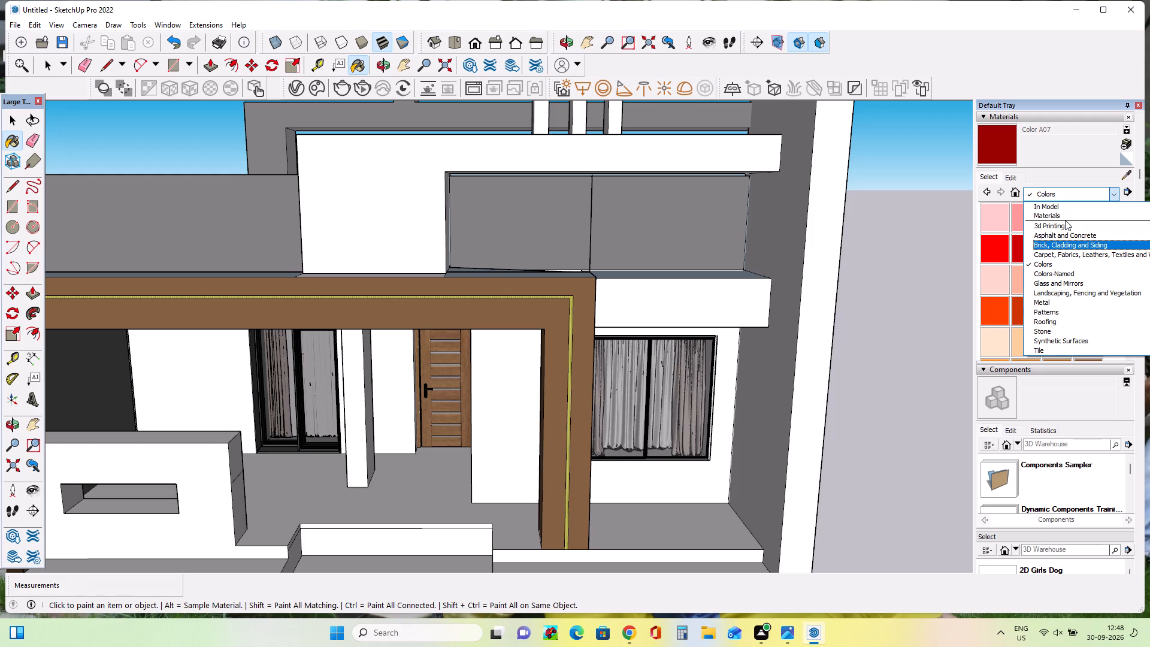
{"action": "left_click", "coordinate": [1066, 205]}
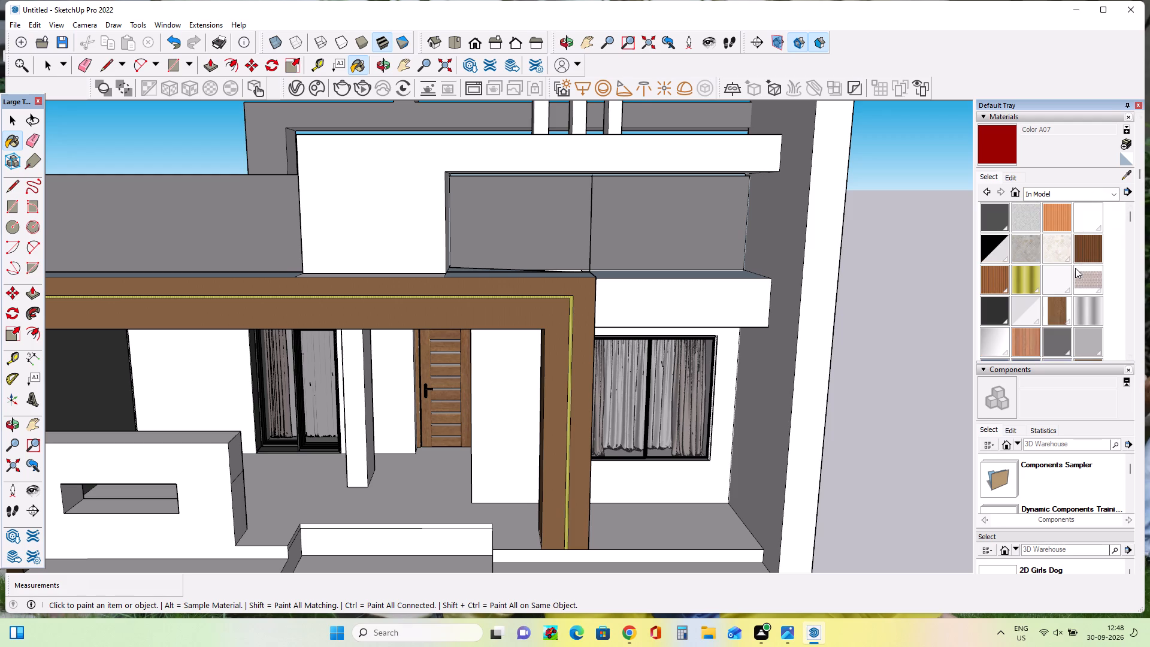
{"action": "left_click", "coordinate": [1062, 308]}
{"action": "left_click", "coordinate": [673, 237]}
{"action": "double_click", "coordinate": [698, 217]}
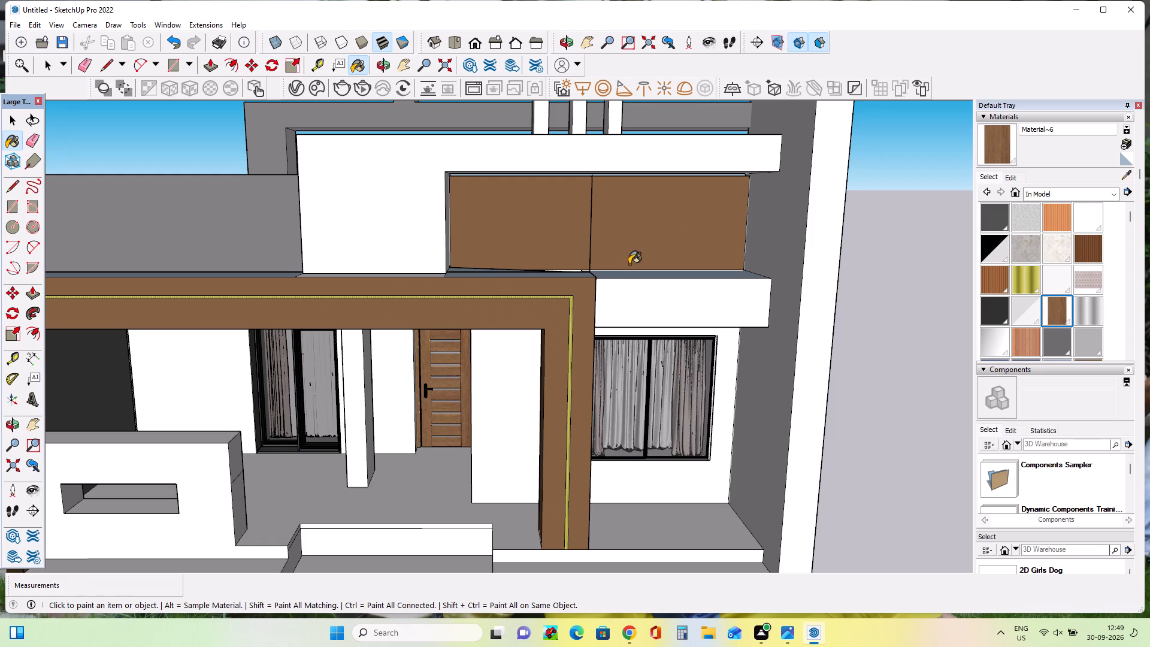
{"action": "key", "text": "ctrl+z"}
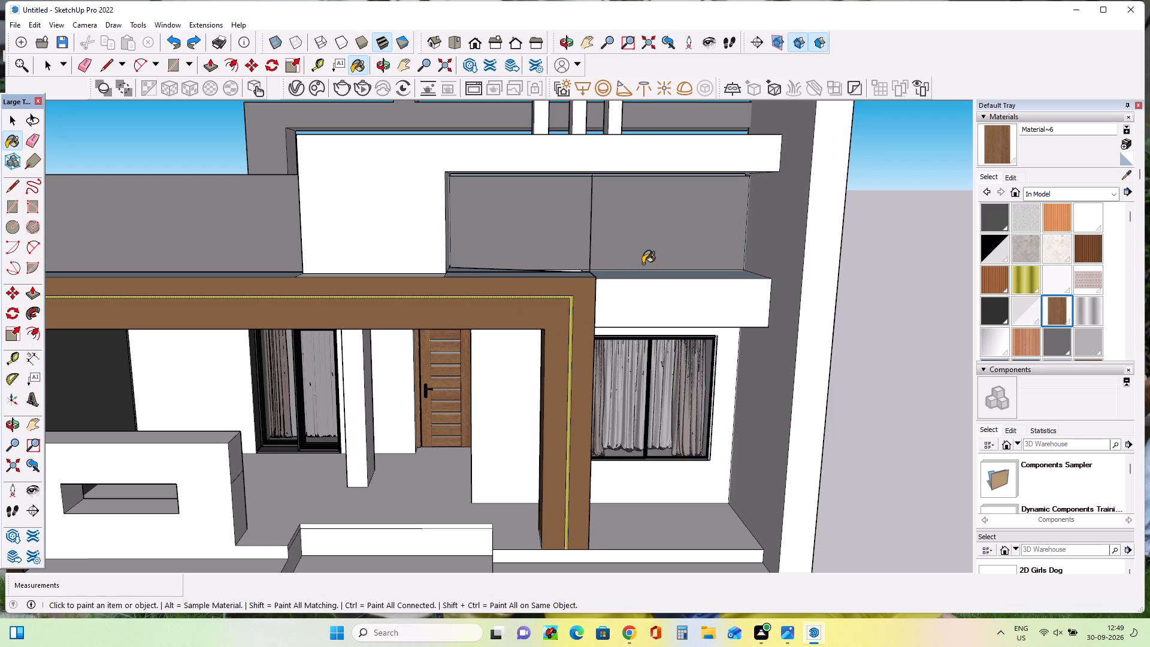
Undo the vertical line dividing the grey recessed wall above the wooden frame's corner.
{"action": "middle_click_drag", "start_coordinate": [632, 264], "coordinate": [549, 268]}
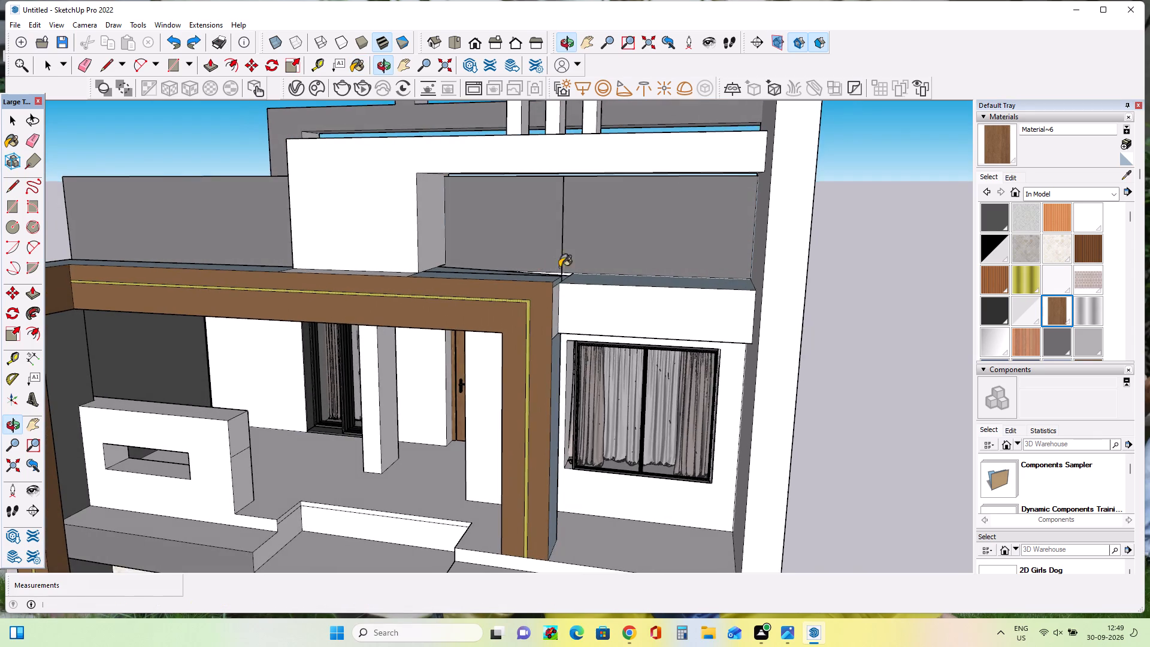
{"action": "scroll", "coordinate": [572, 255], "scroll_direction": "up", "scroll_amount": 4}
{"action": "middle_click_drag", "start_coordinate": [572, 255], "coordinate": [582, 301]}
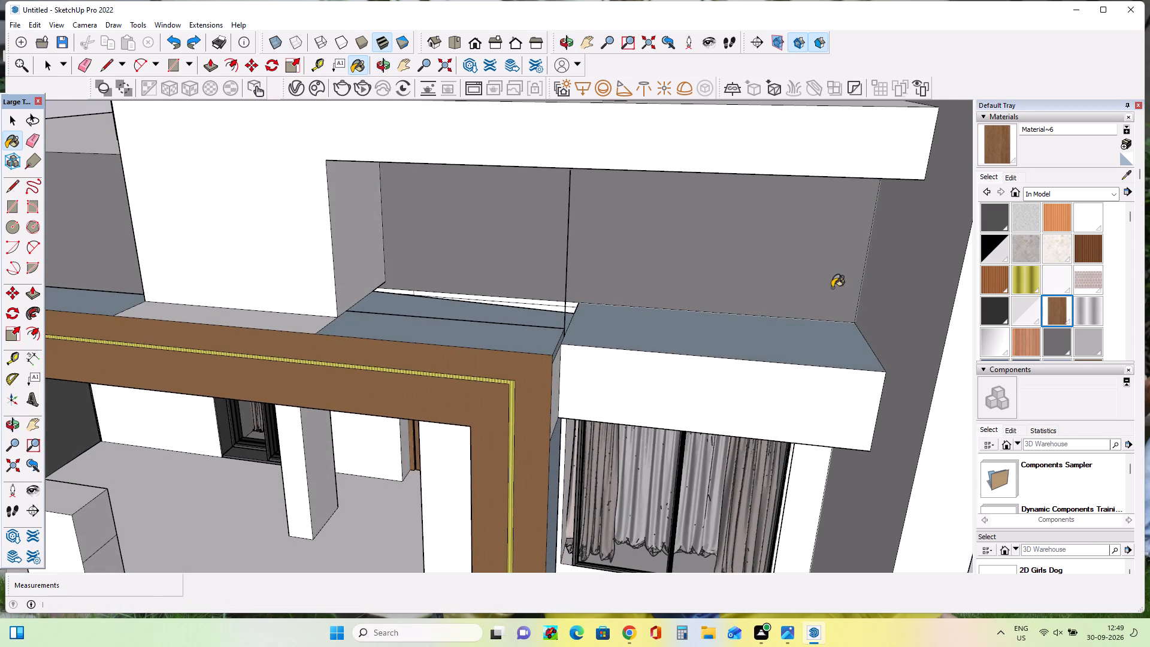
{"action": "key", "text": "ctrl+z"}
Draw a vertical line about 9' 3 15/16" long up the grey recessed wall from the inner corner of the ledge beside the wooden frame.
{"action": "middle_click_drag", "start_coordinate": [679, 327], "coordinate": [664, 249]}
{"action": "middle_click_drag", "start_coordinate": [664, 249], "coordinate": [656, 285]}
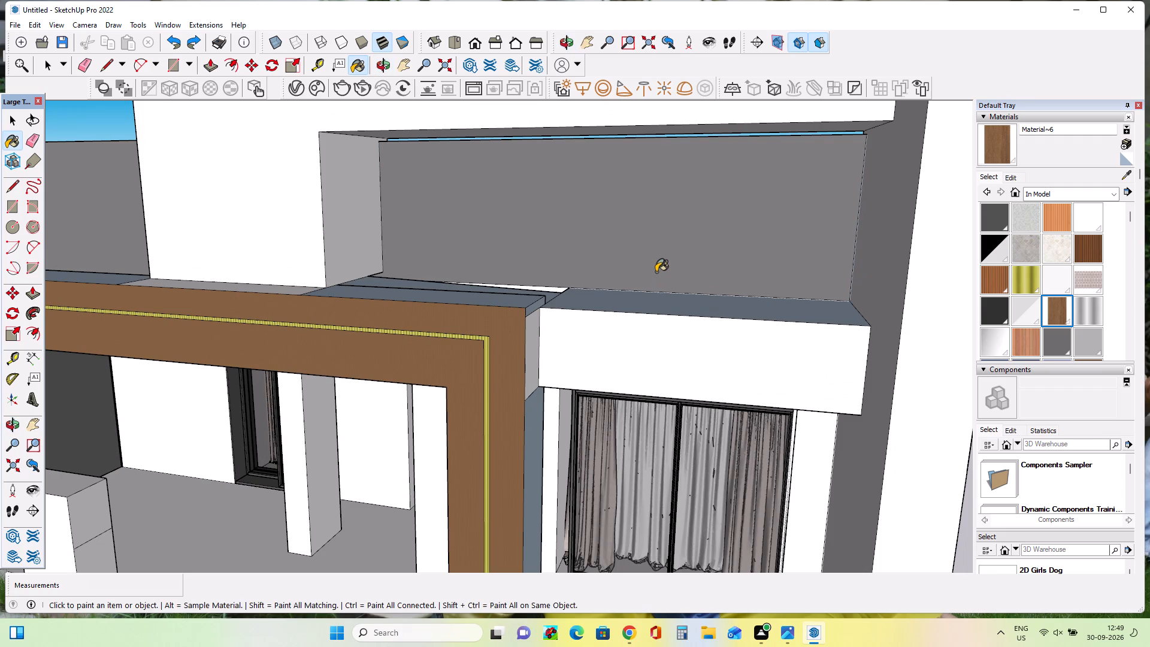
{"action": "left_click", "coordinate": [13, 188]}
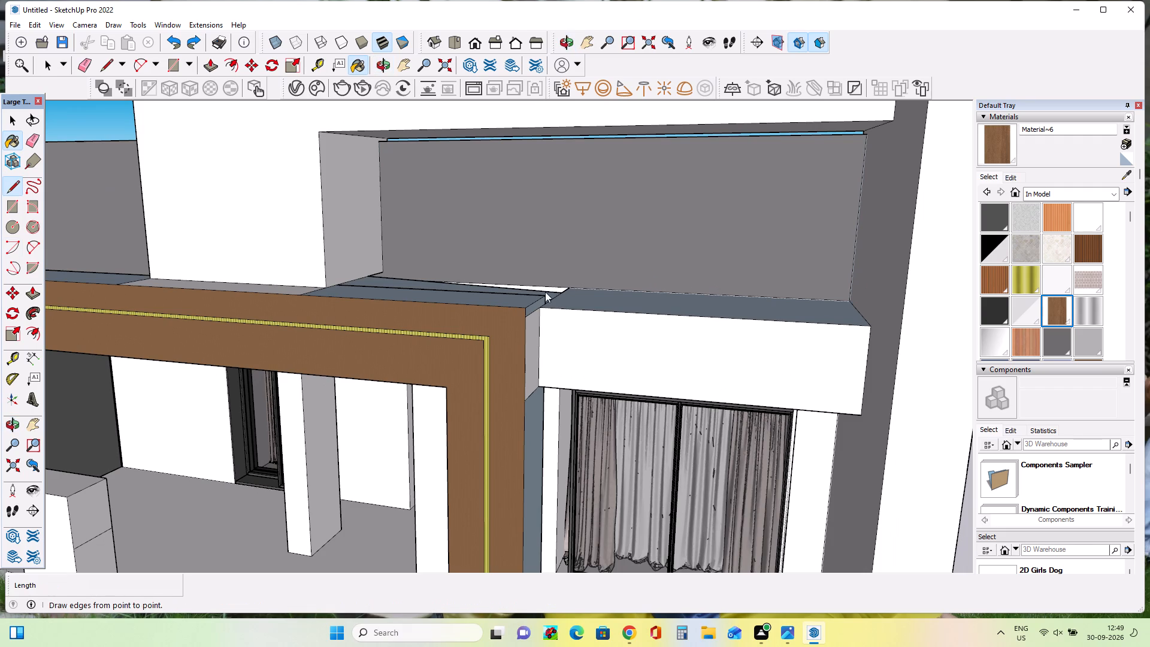
{"action": "double_click", "coordinate": [568, 288]}
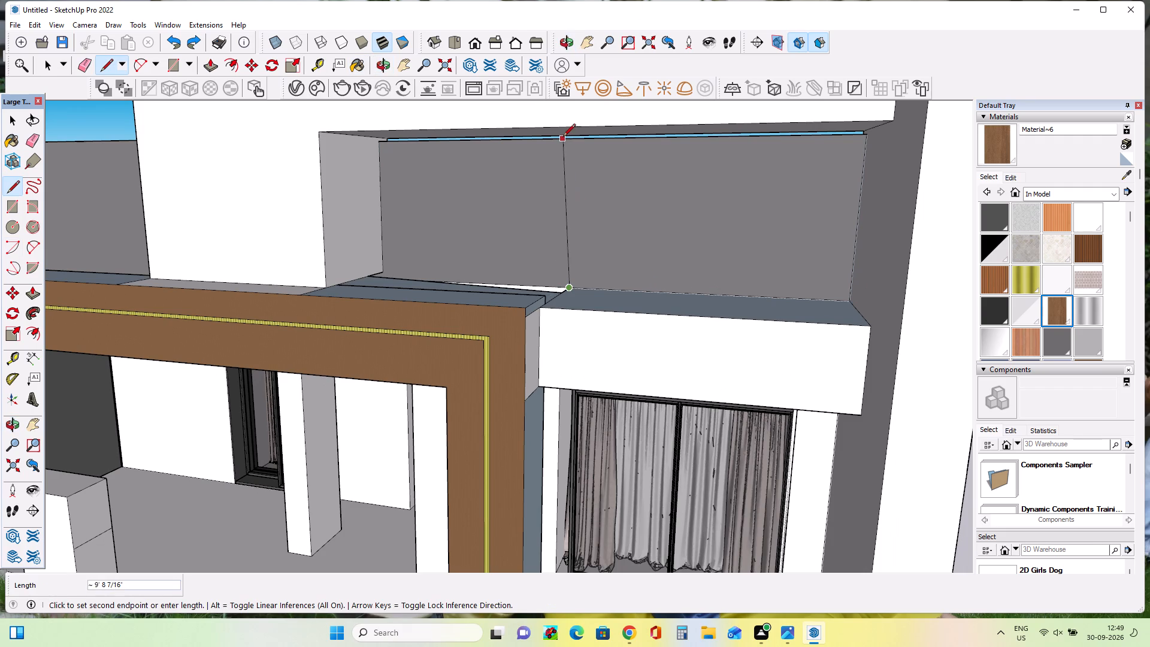
{"action": "left_click", "coordinate": [570, 139]}
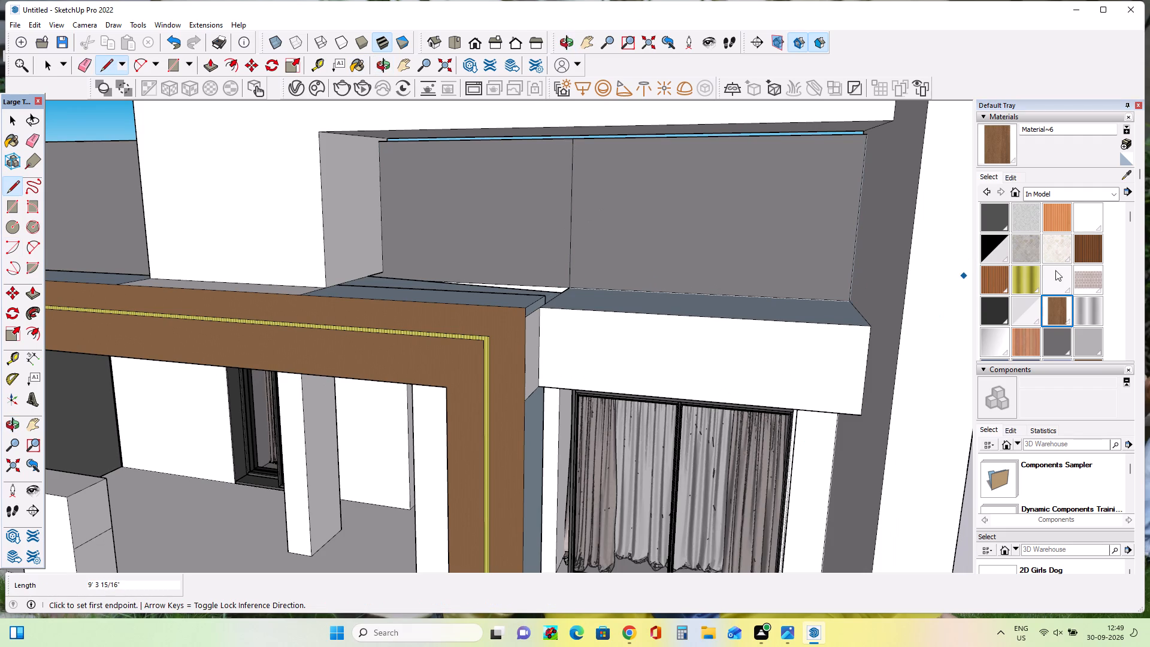
Paint the recessed wall section above the upper-floor curtained window with wood Material~6.
{"action": "left_click", "coordinate": [1052, 311]}
{"action": "left_click", "coordinate": [677, 235]}
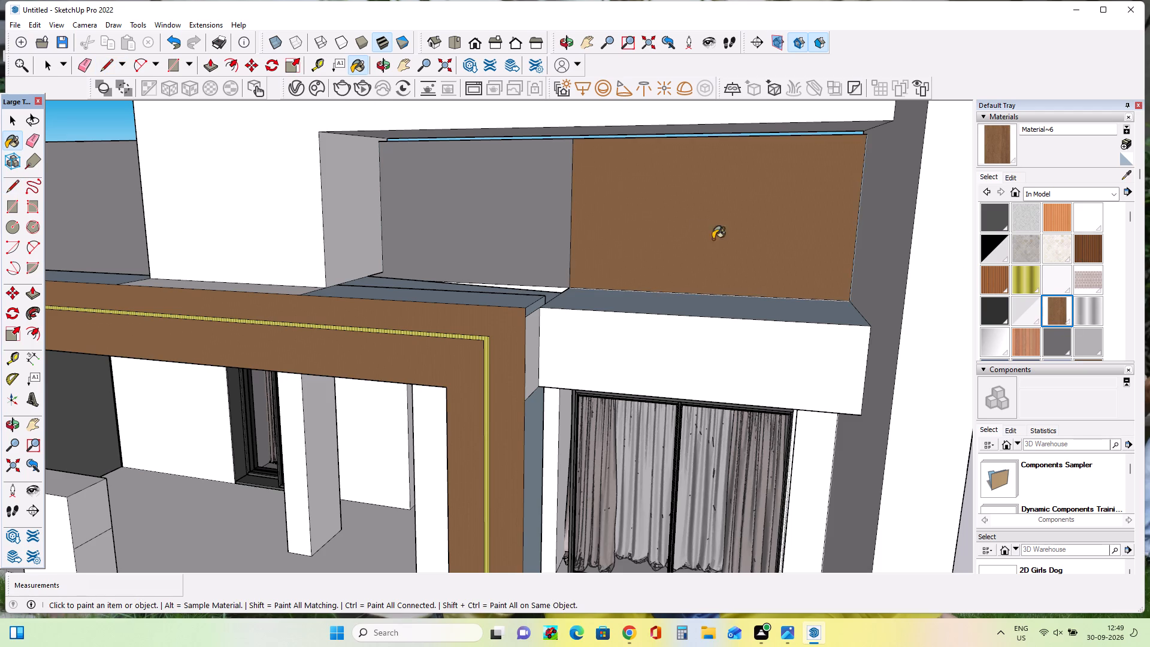
Examine the whole front facade from several angles to check the newly applied wood finish against the rest of the house.
{"action": "scroll", "coordinate": [727, 249], "scroll_direction": "down", "scroll_amount": 20}
{"action": "scroll", "coordinate": [727, 249], "scroll_direction": "down", "scroll_amount": 1}
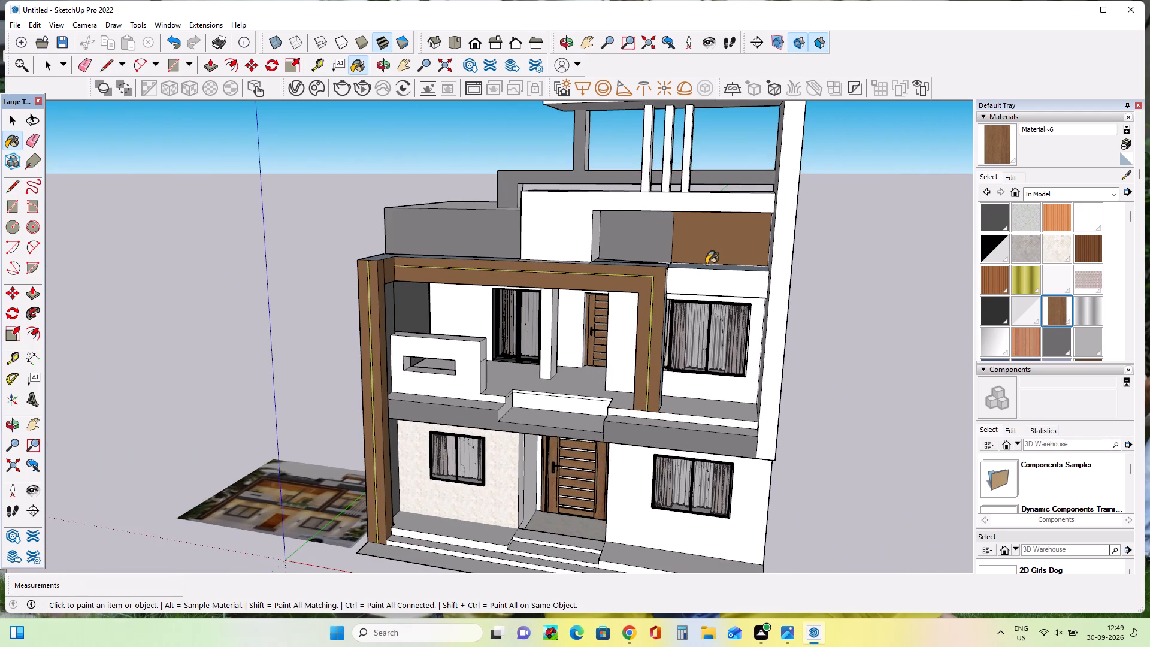
{"action": "middle_click_drag", "start_coordinate": [706, 264], "coordinate": [804, 249]}
{"action": "scroll", "coordinate": [767, 265], "scroll_direction": "down", "scroll_amount": 3}
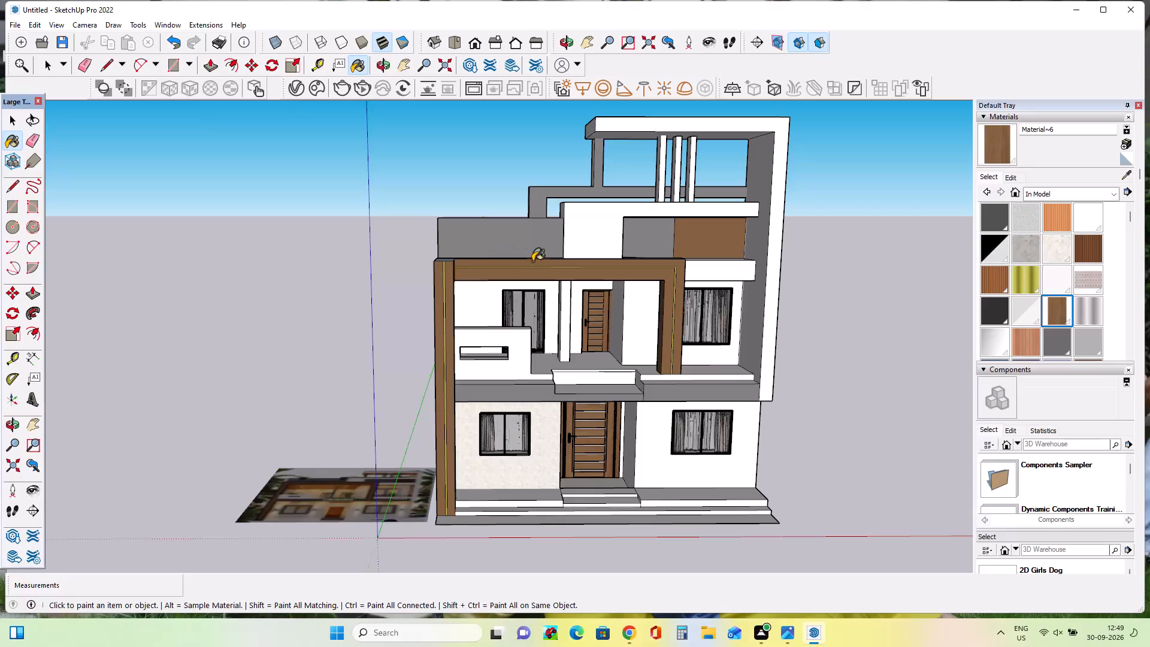
{"action": "double_click", "coordinate": [32, 421]}
{"action": "left_click", "coordinate": [370, 400]}
{"action": "left_click_drag", "start_coordinate": [370, 400], "coordinate": [128, 467]}
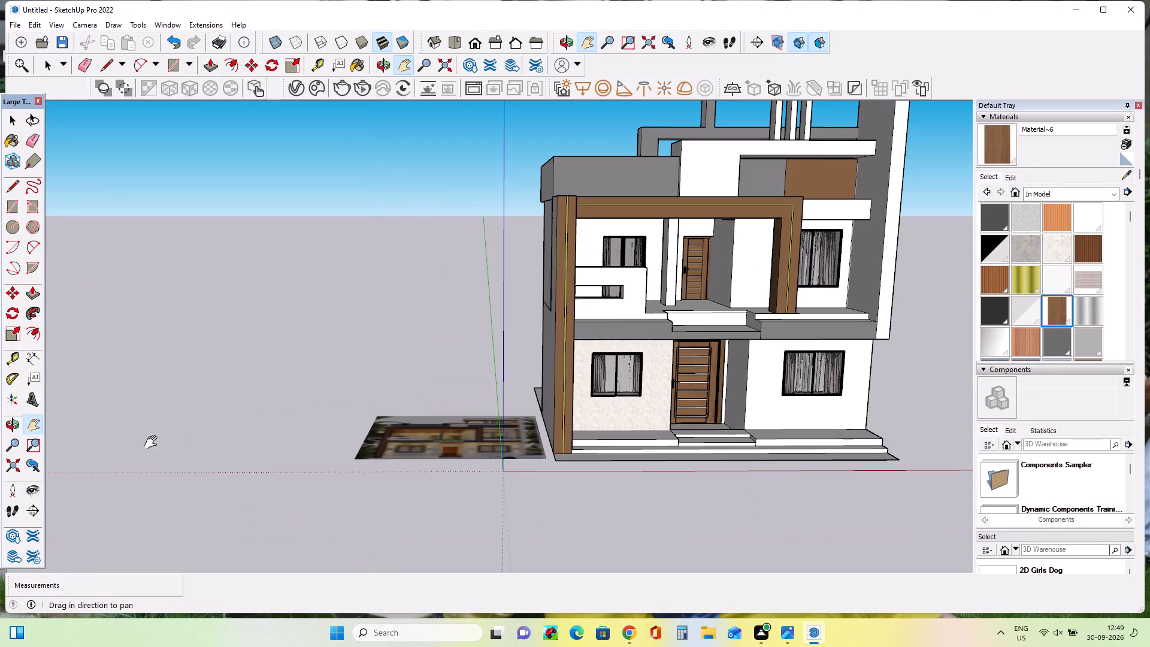
{"action": "left_click", "coordinate": [422, 307]}
{"action": "left_click_drag", "start_coordinate": [422, 307], "coordinate": [210, 380]}
{"action": "left_click", "coordinate": [571, 343]}
{"action": "left_click_drag", "start_coordinate": [571, 343], "coordinate": [318, 359]}
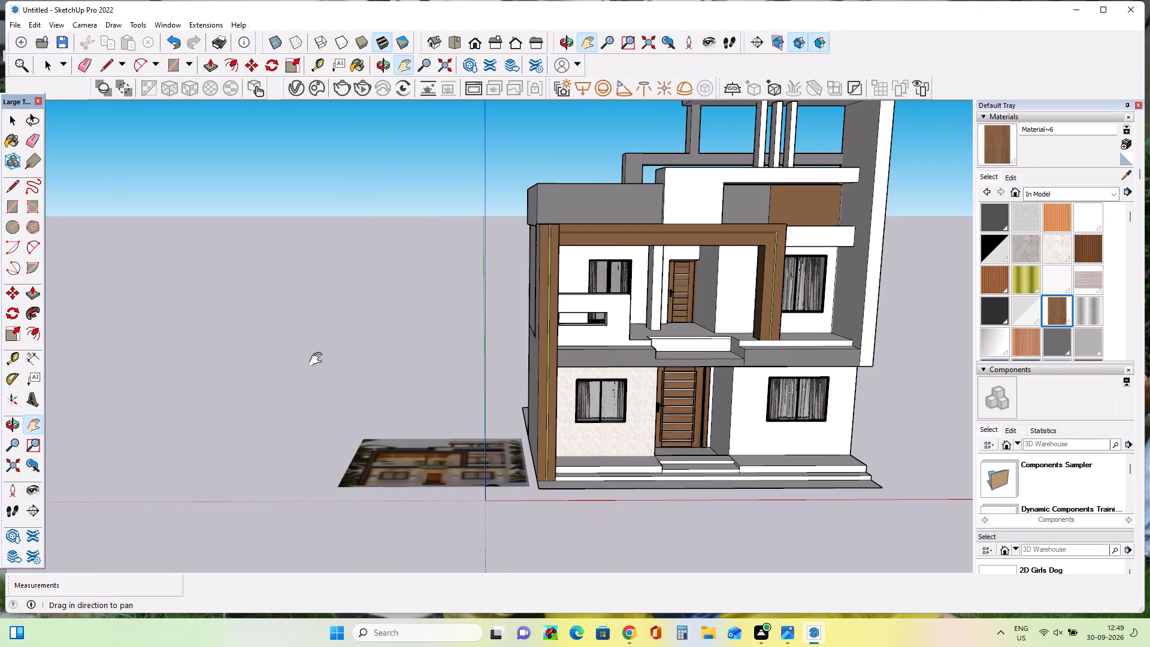
{"action": "left_click_drag", "start_coordinate": [318, 359], "coordinate": [280, 373]}
{"action": "left_click_drag", "start_coordinate": [621, 300], "coordinate": [329, 364]}
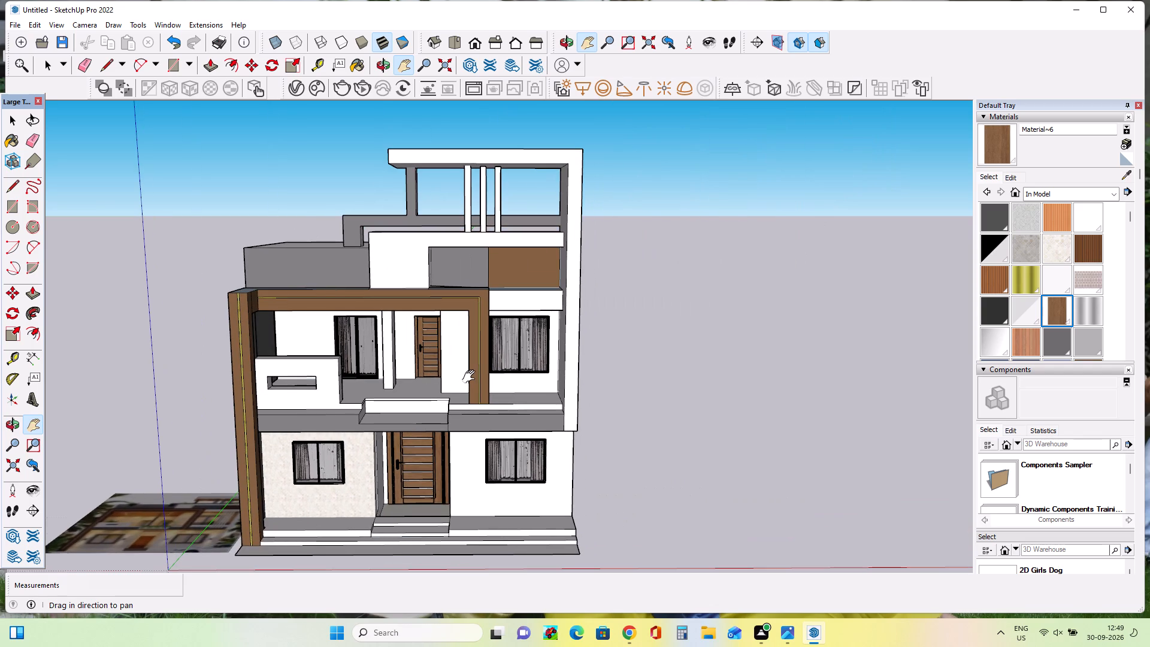
{"action": "left_click", "coordinate": [471, 377]}
{"action": "left_click_drag", "start_coordinate": [471, 377], "coordinate": [490, 401]}
{"action": "left_click_drag", "start_coordinate": [422, 353], "coordinate": [430, 382]}
{"action": "left_click", "coordinate": [430, 382]}
{"action": "middle_click_drag", "start_coordinate": [604, 382], "coordinate": [638, 377]}
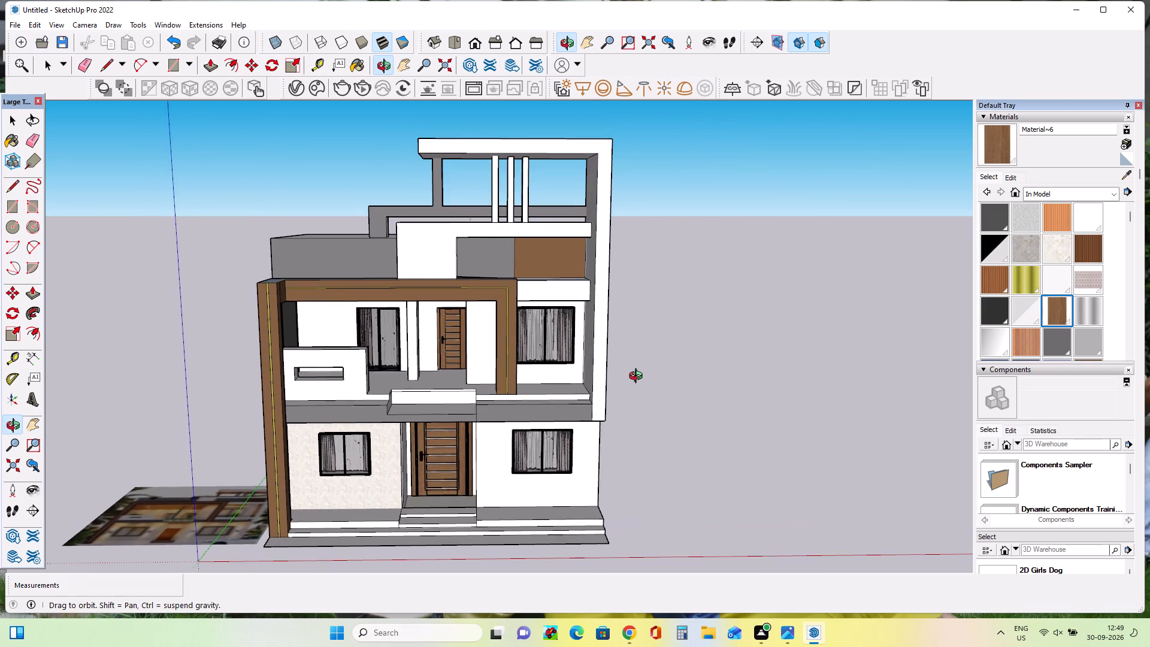
{"action": "middle_click_drag", "start_coordinate": [638, 377], "coordinate": [644, 376]}
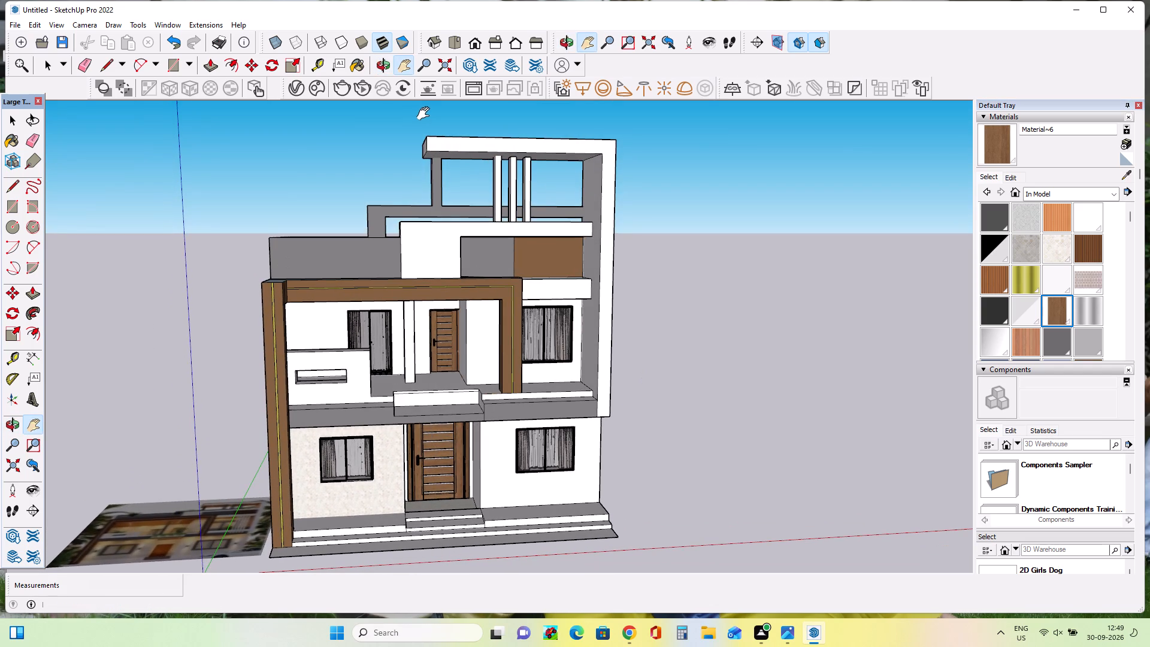
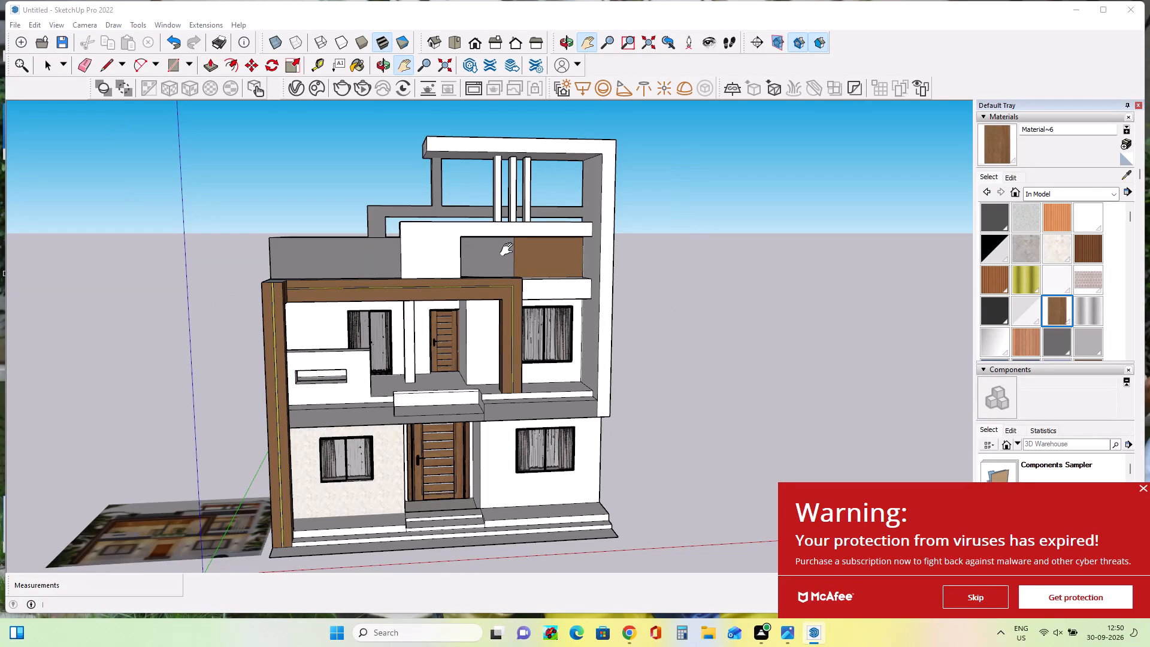
Draw a rectangle about 3' 1 7/16" wide and 8' 10 1/4" high at the outer end of the grey wall above the wooden frame.
{"action": "middle_click_drag", "start_coordinate": [280, 263], "coordinate": [301, 365]}
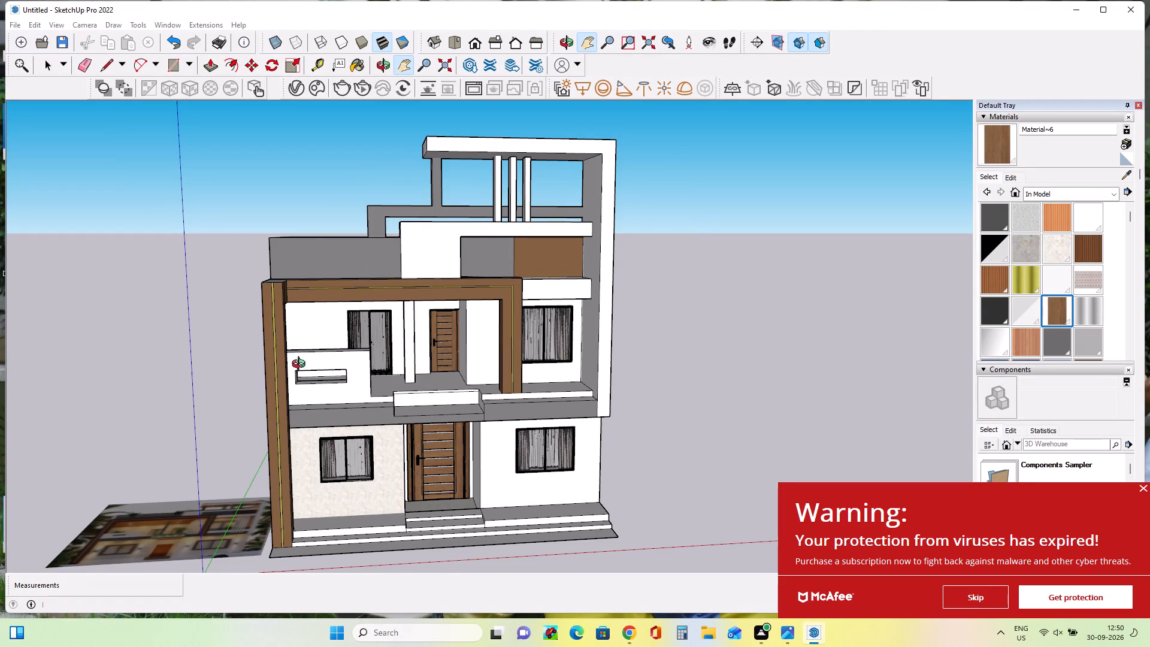
{"action": "middle_click_drag", "start_coordinate": [301, 365], "coordinate": [311, 418]}
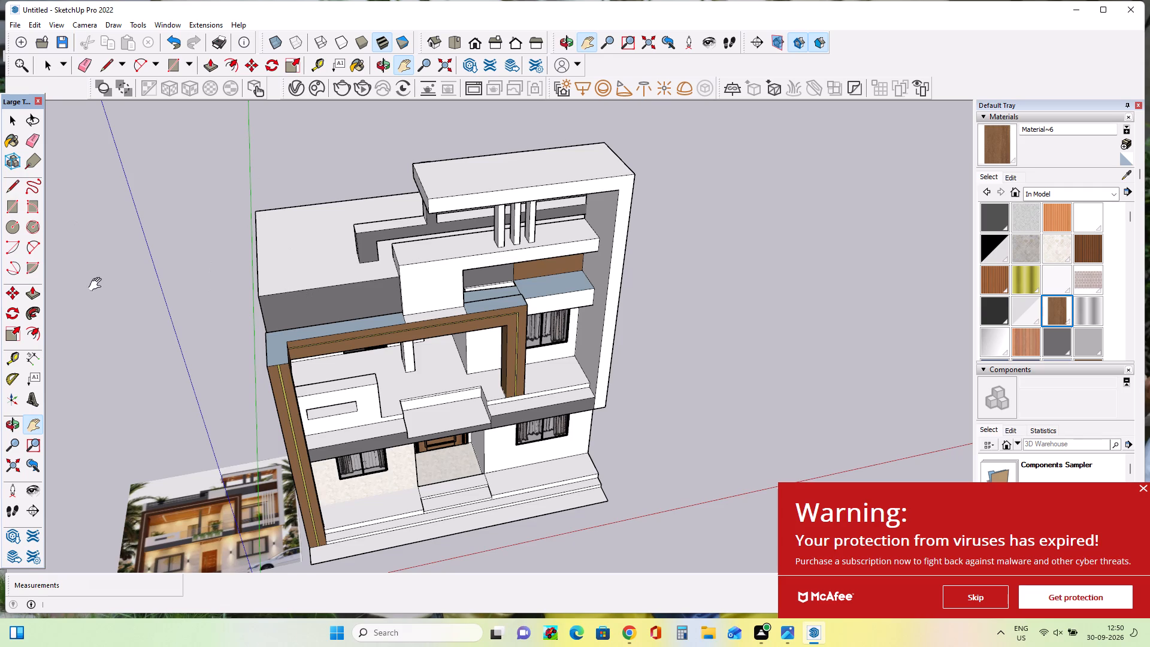
{"action": "left_click", "coordinate": [7, 207]}
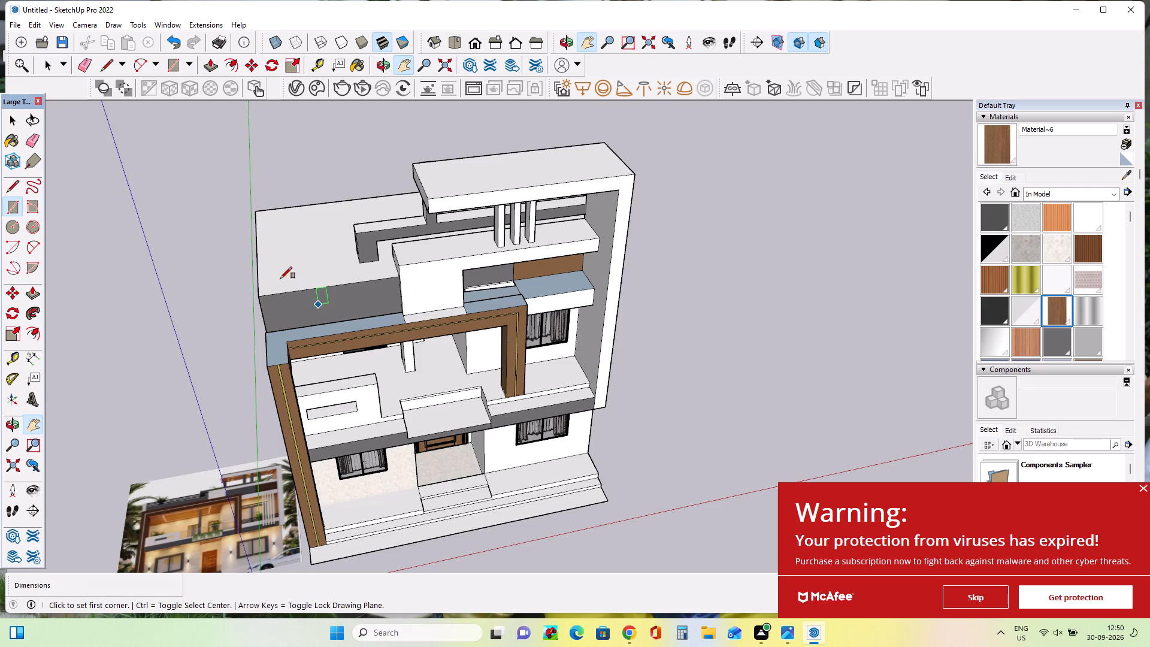
{"action": "double_click", "coordinate": [273, 332]}
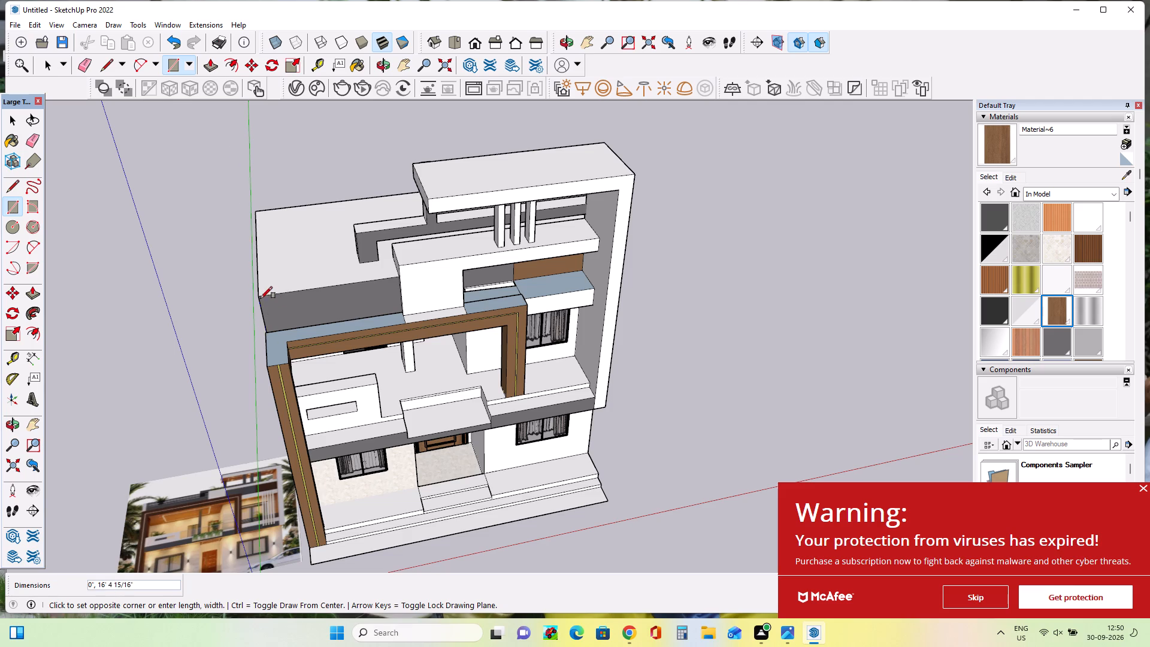
{"action": "middle_click_drag", "start_coordinate": [269, 327], "coordinate": [295, 232]}
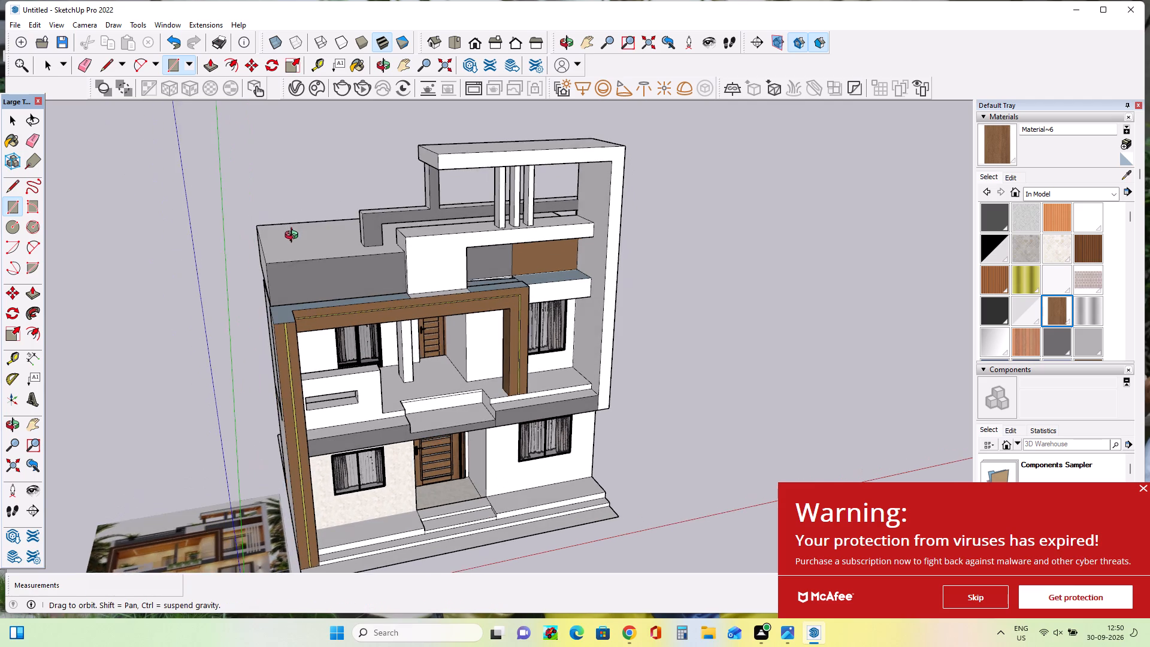
{"action": "key", "text": "Escape"}
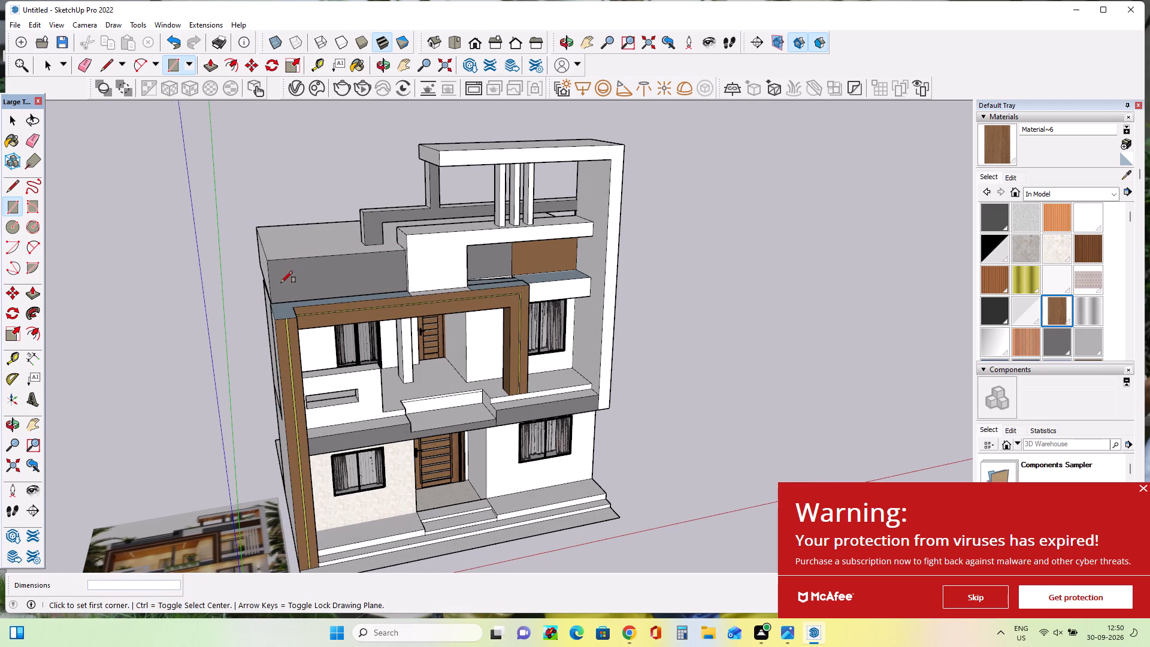
{"action": "scroll", "coordinate": [271, 306], "scroll_direction": "up", "scroll_amount": 8}
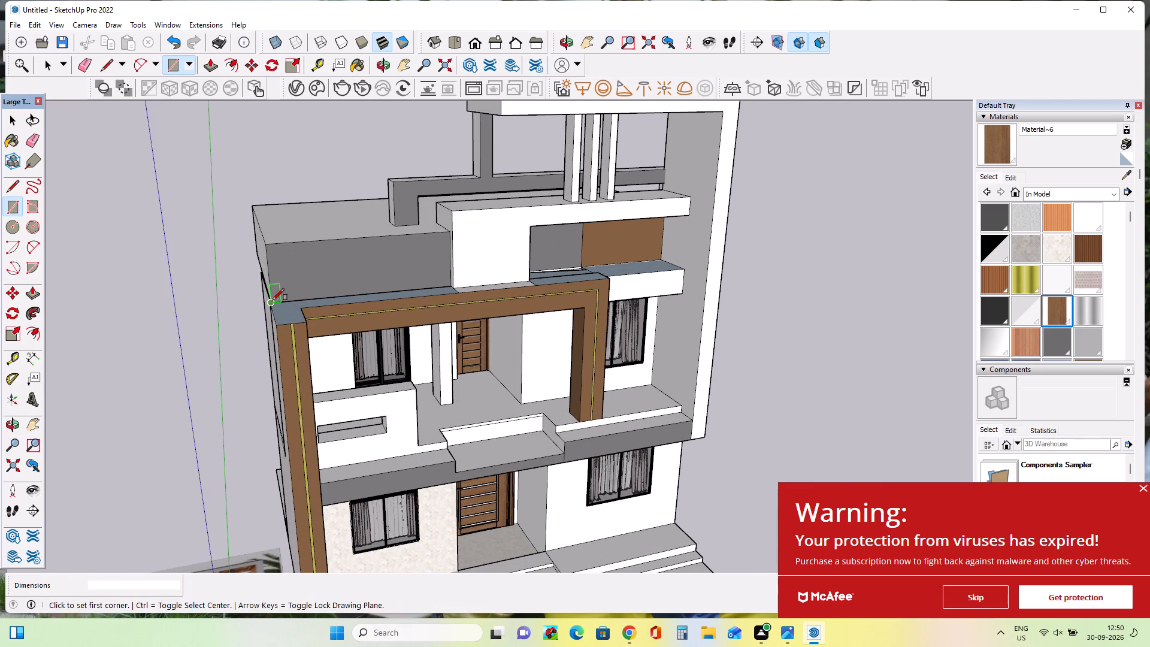
{"action": "double_click", "coordinate": [270, 302]}
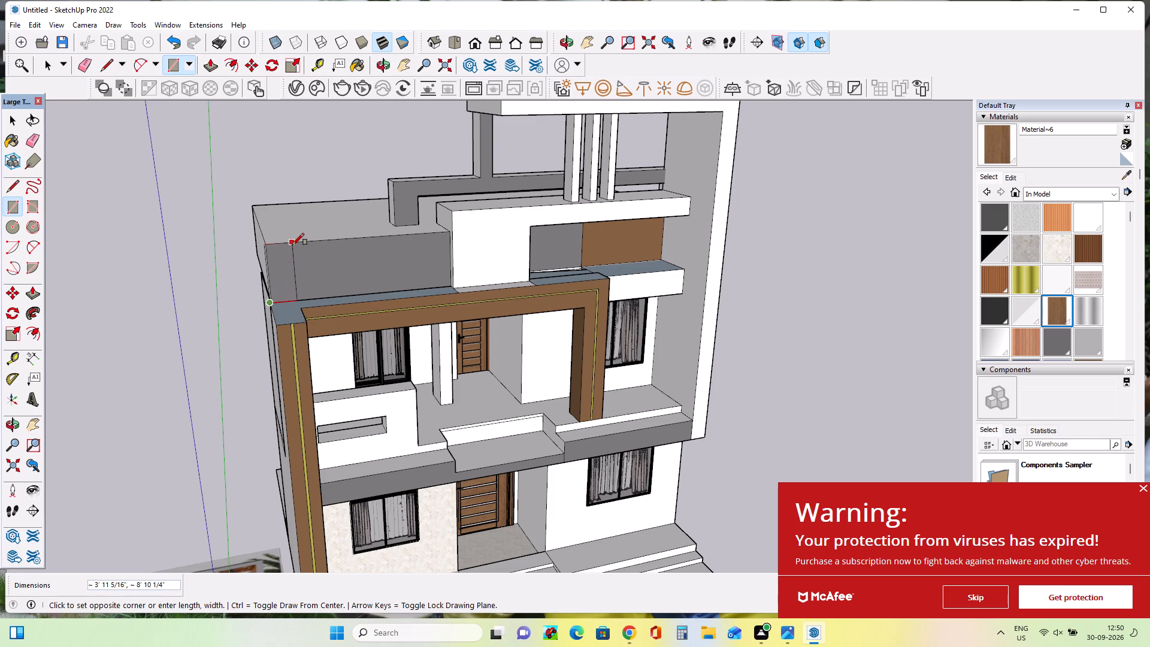
{"action": "key", "text": "Escape"}
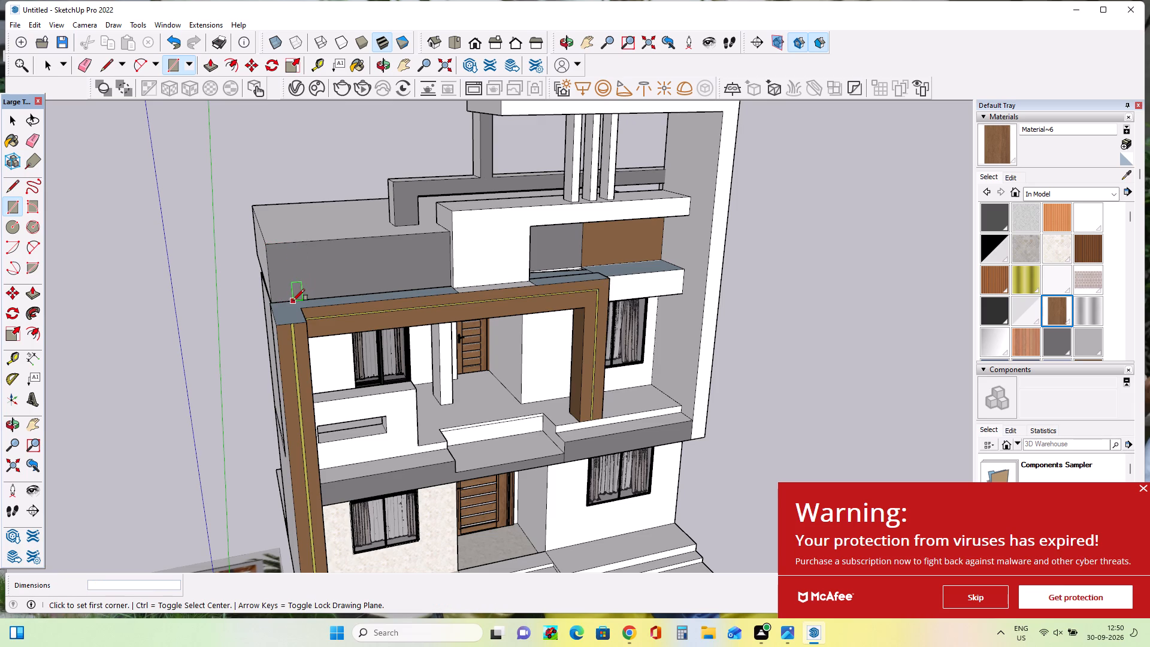
{"action": "left_click", "coordinate": [293, 301]}
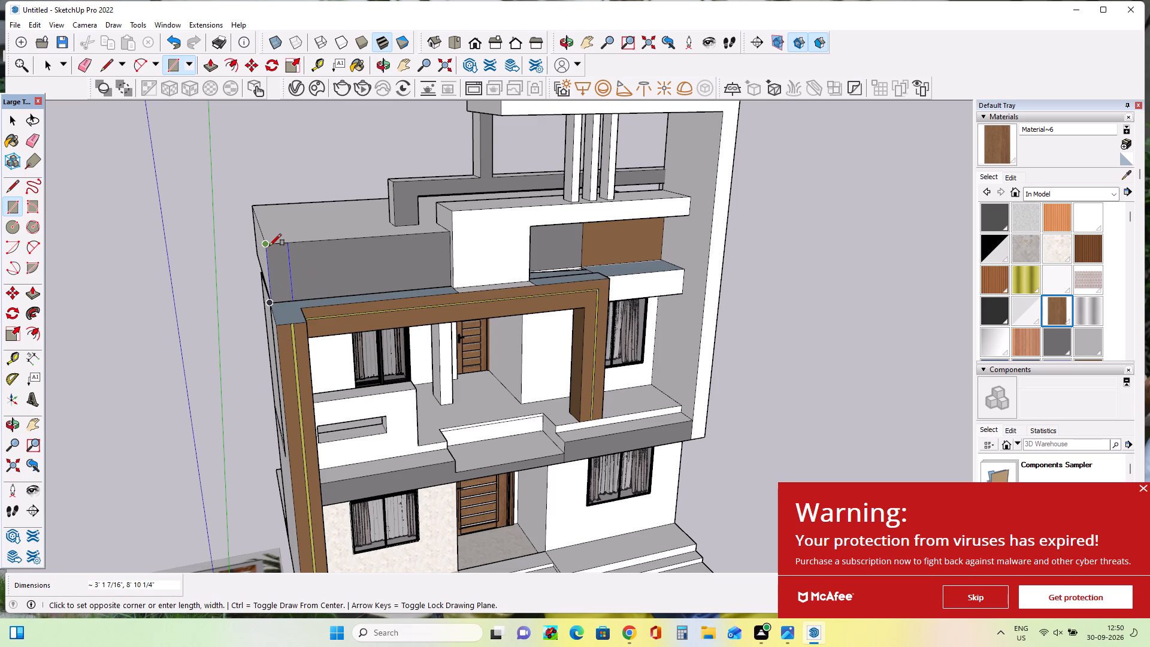
{"action": "double_click", "coordinate": [270, 246]}
Draw a rectangle about 4' 6 1/16" by 3' 1 3/8" on the roof top at the front corner, directly above the new wall rectangle.
{"action": "middle_click", "coordinate": [297, 247]}
{"action": "middle_click_drag", "start_coordinate": [280, 267], "coordinate": [279, 288]}
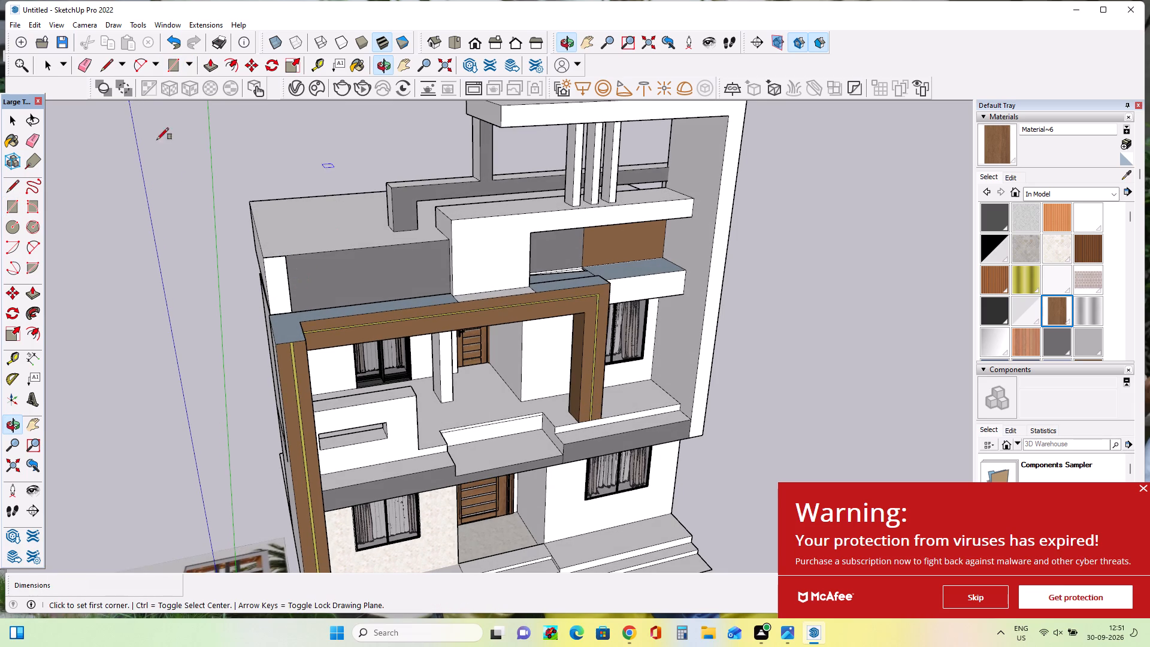
{"action": "left_click", "coordinate": [32, 292]}
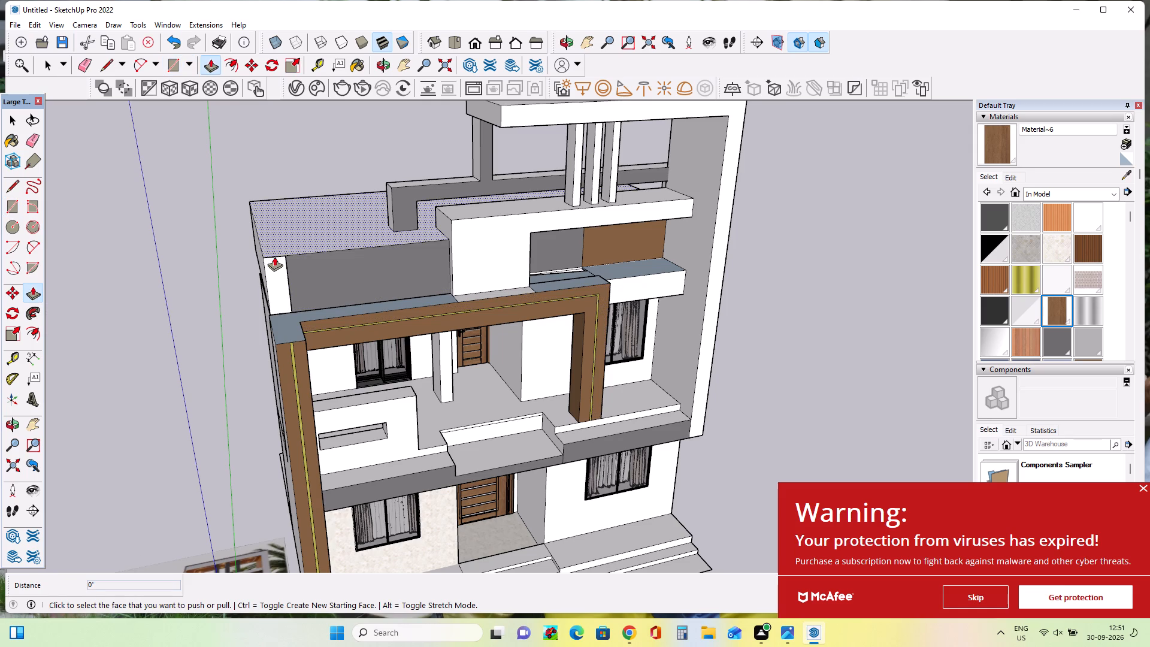
{"action": "middle_click_drag", "start_coordinate": [302, 220], "coordinate": [323, 322]}
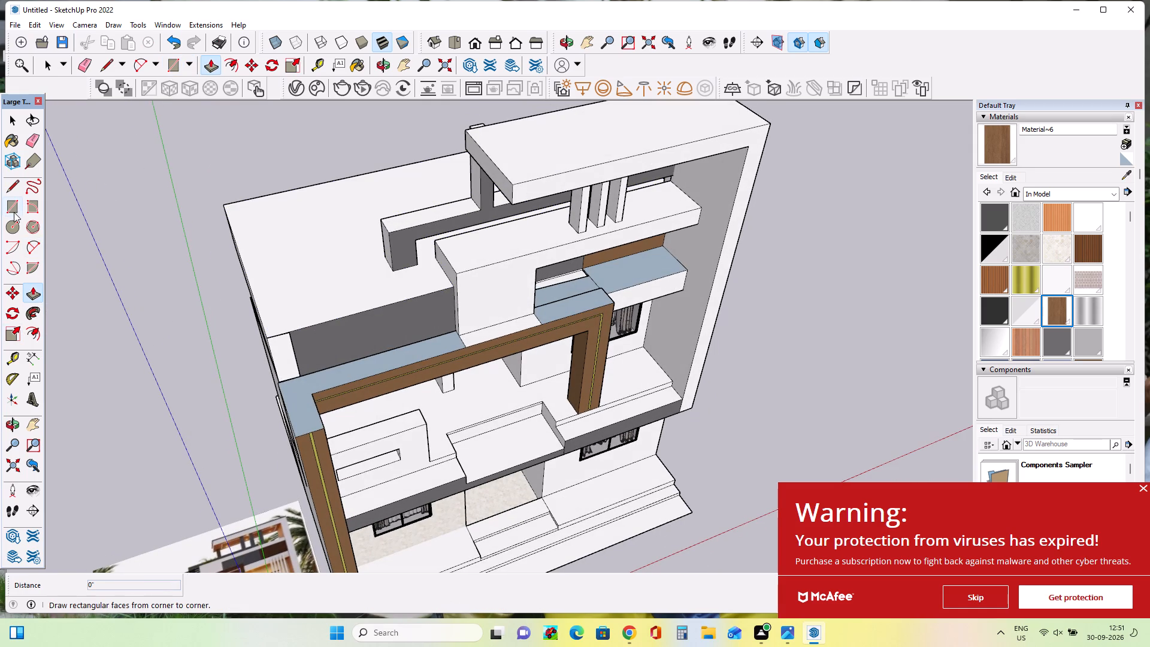
{"action": "left_click", "coordinate": [14, 212]}
{"action": "left_click", "coordinate": [287, 333]}
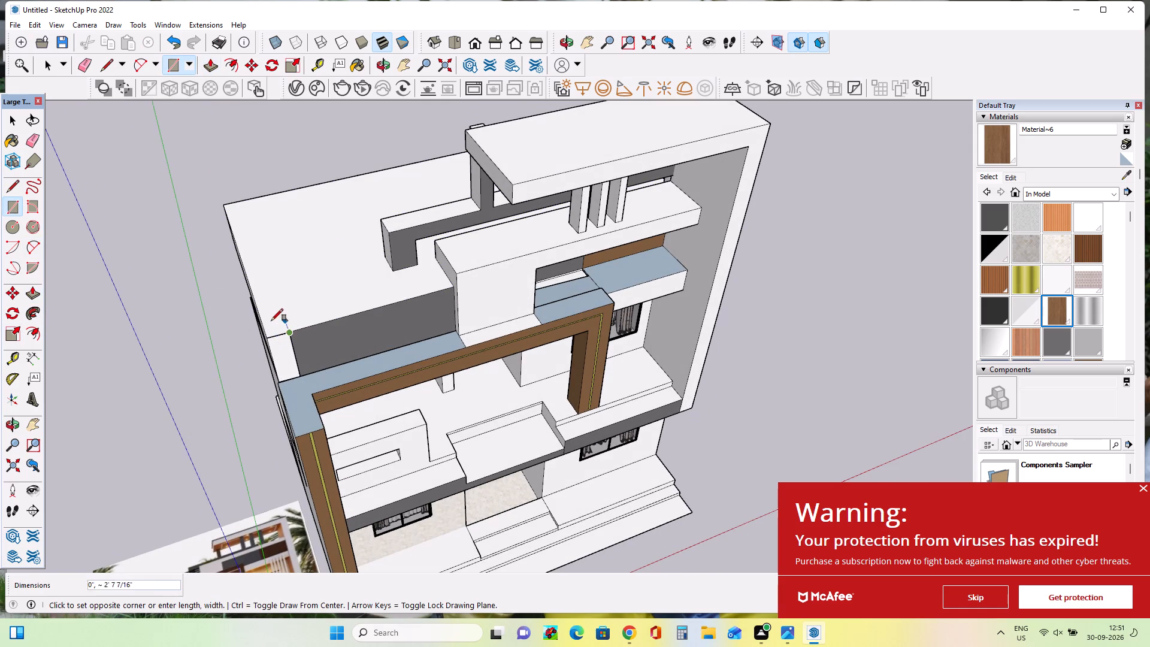
{"action": "double_click", "coordinate": [261, 319]}
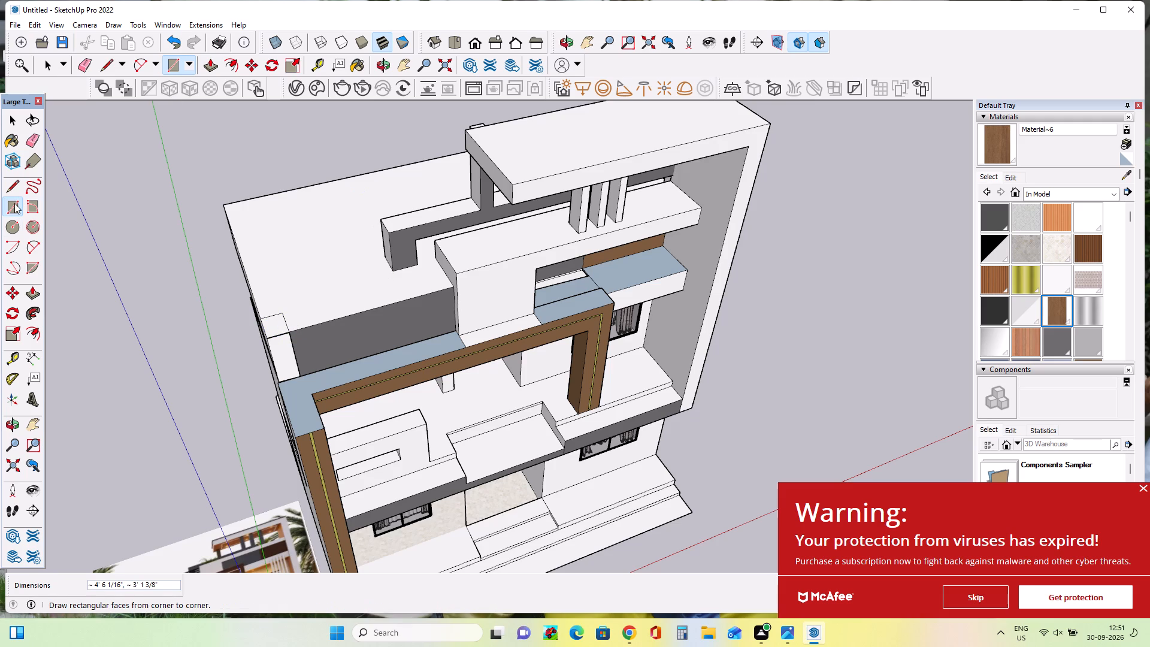
Push/Pull the roof corner rectangle upward about 5' 4 1/8" to form a raised corner block.
{"action": "left_click", "coordinate": [38, 292]}
{"action": "left_click", "coordinate": [272, 322]}
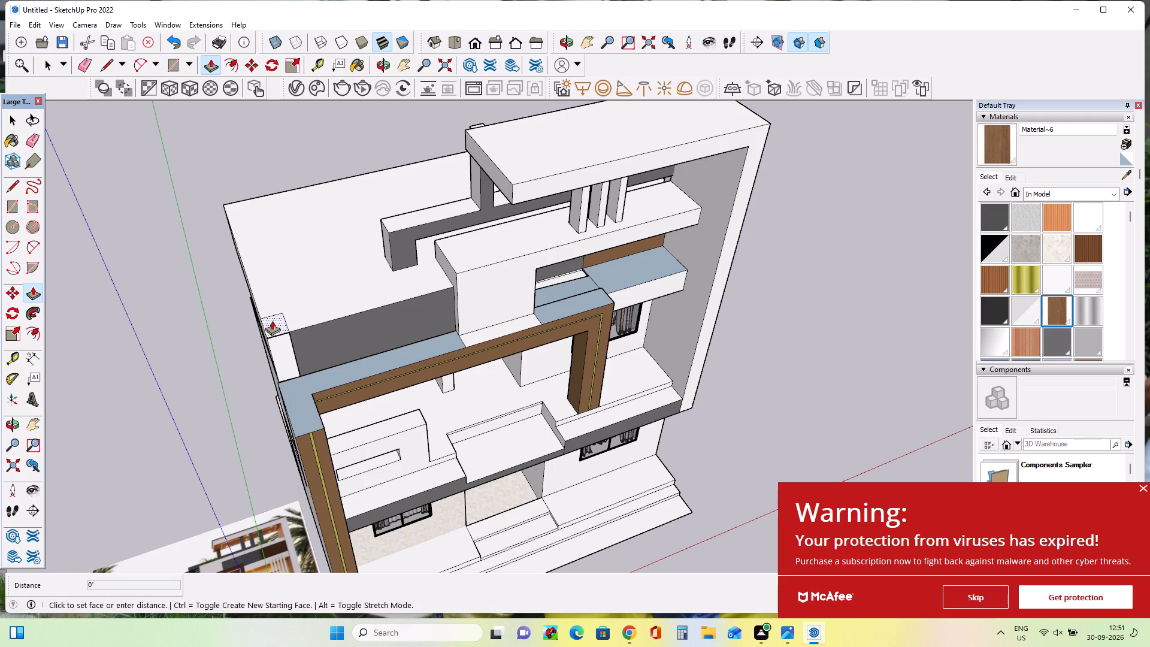
{"action": "double_click", "coordinate": [268, 292]}
Push/Pull the front face of the raised corner block about 1 5/16" to meet the roof edge corner of the wall below.
{"action": "middle_click_drag", "start_coordinate": [327, 358], "coordinate": [276, 288]}
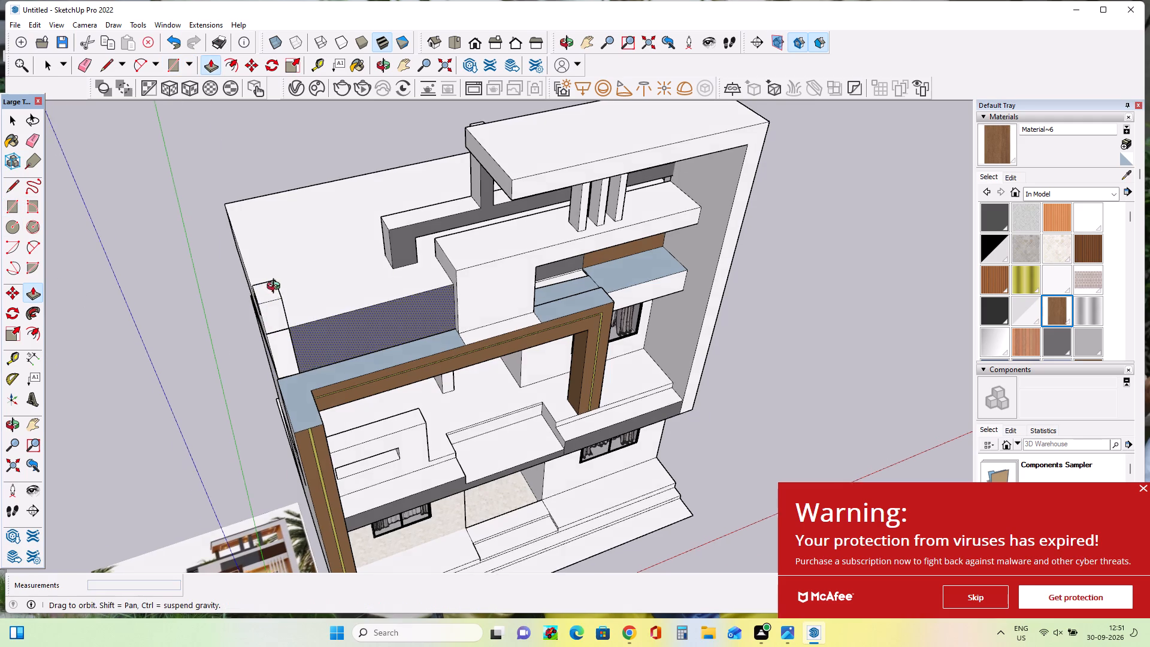
{"action": "middle_click_drag", "start_coordinate": [276, 288], "coordinate": [270, 253]}
{"action": "scroll", "coordinate": [270, 253], "scroll_direction": "up", "scroll_amount": 10}
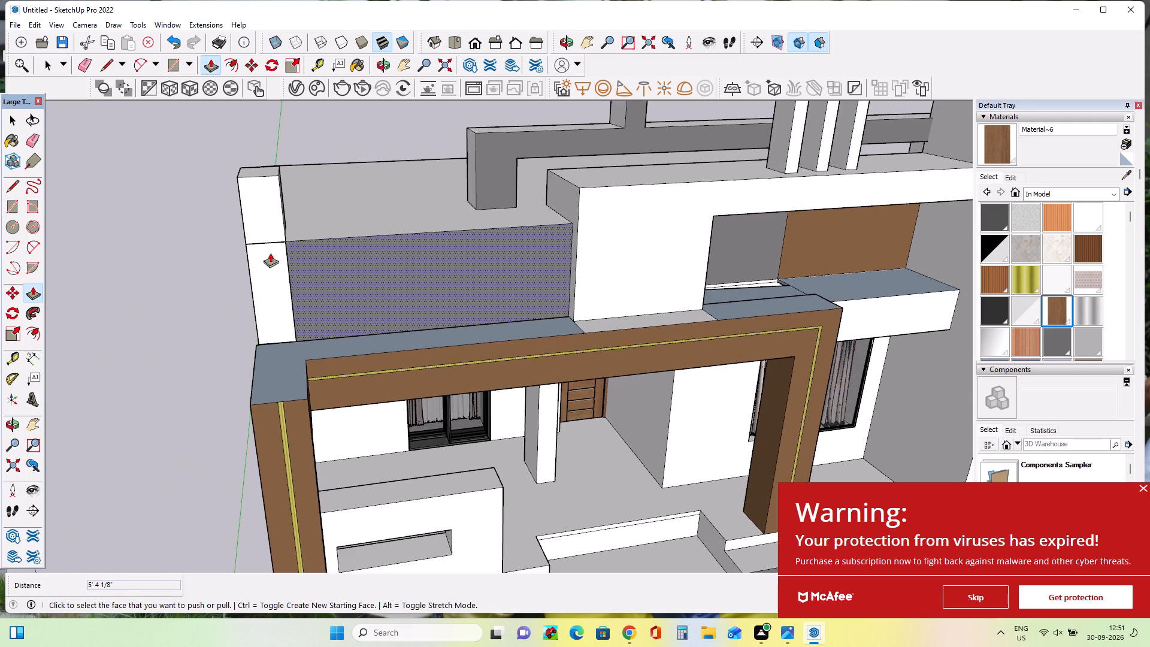
{"action": "middle_click_drag", "start_coordinate": [270, 253], "coordinate": [270, 276]}
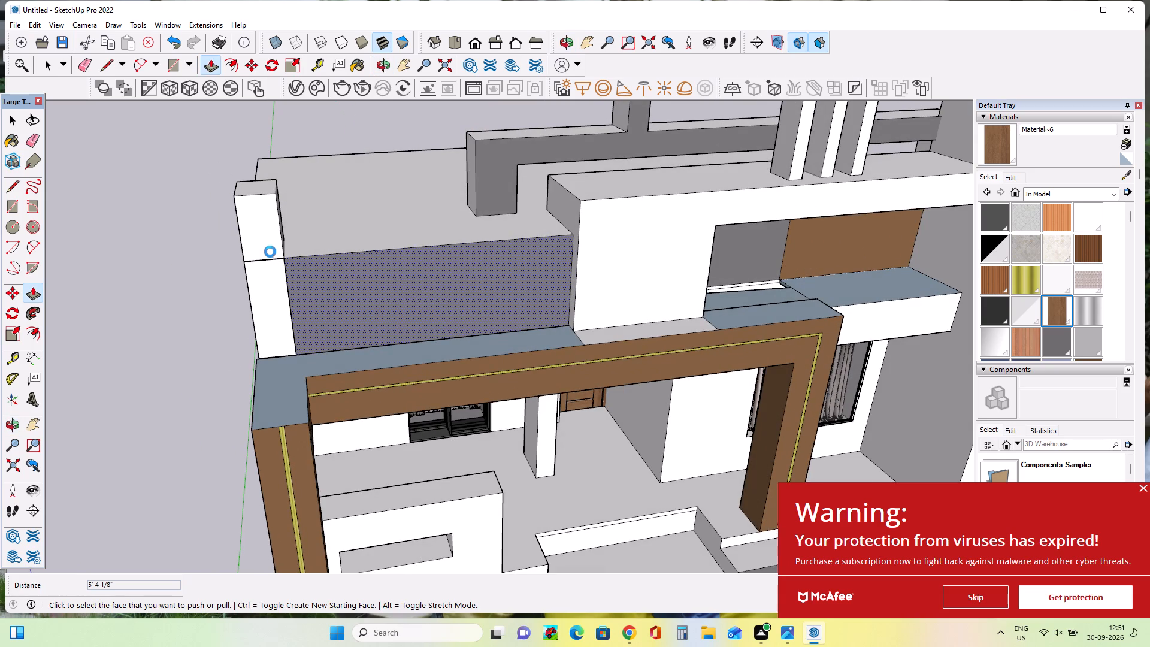
{"action": "scroll", "coordinate": [271, 250], "scroll_direction": "up", "scroll_amount": 15}
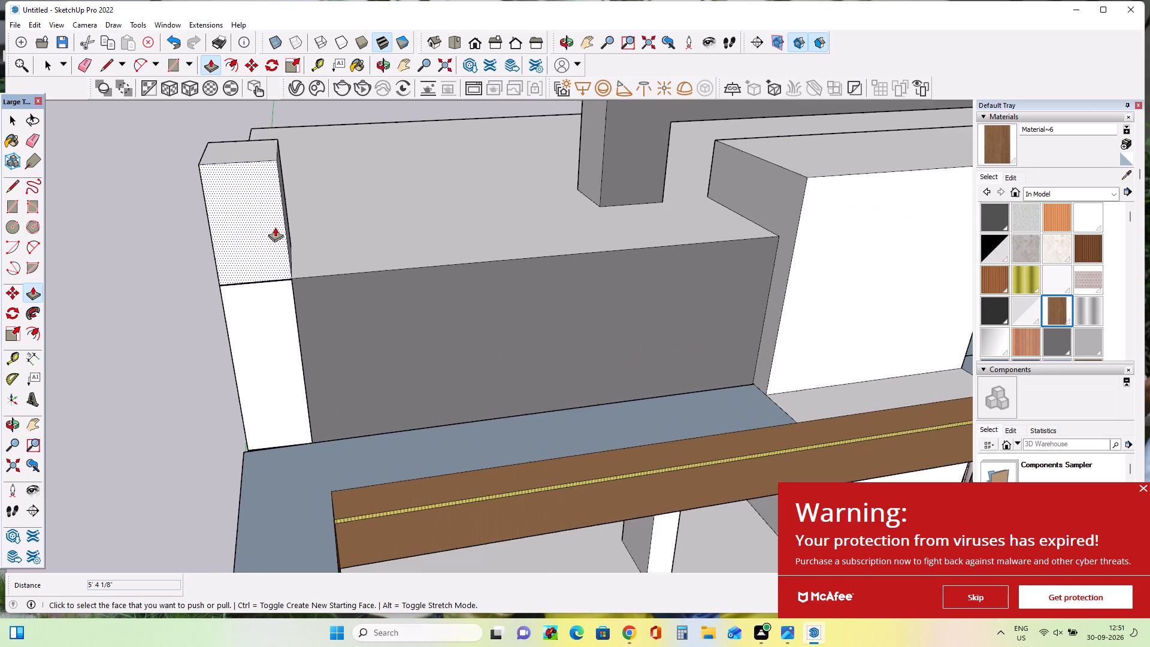
{"action": "scroll", "coordinate": [275, 227], "scroll_direction": "up", "scroll_amount": 11}
{"action": "left_click", "coordinate": [271, 264]}
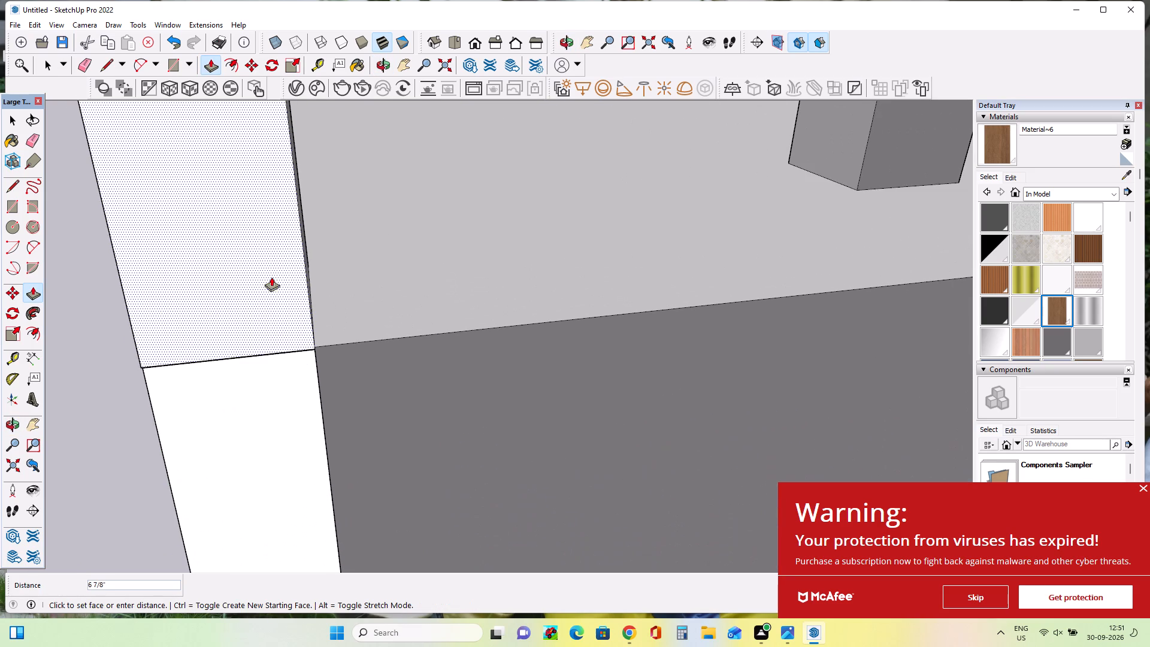
{"action": "double_click", "coordinate": [312, 349]}
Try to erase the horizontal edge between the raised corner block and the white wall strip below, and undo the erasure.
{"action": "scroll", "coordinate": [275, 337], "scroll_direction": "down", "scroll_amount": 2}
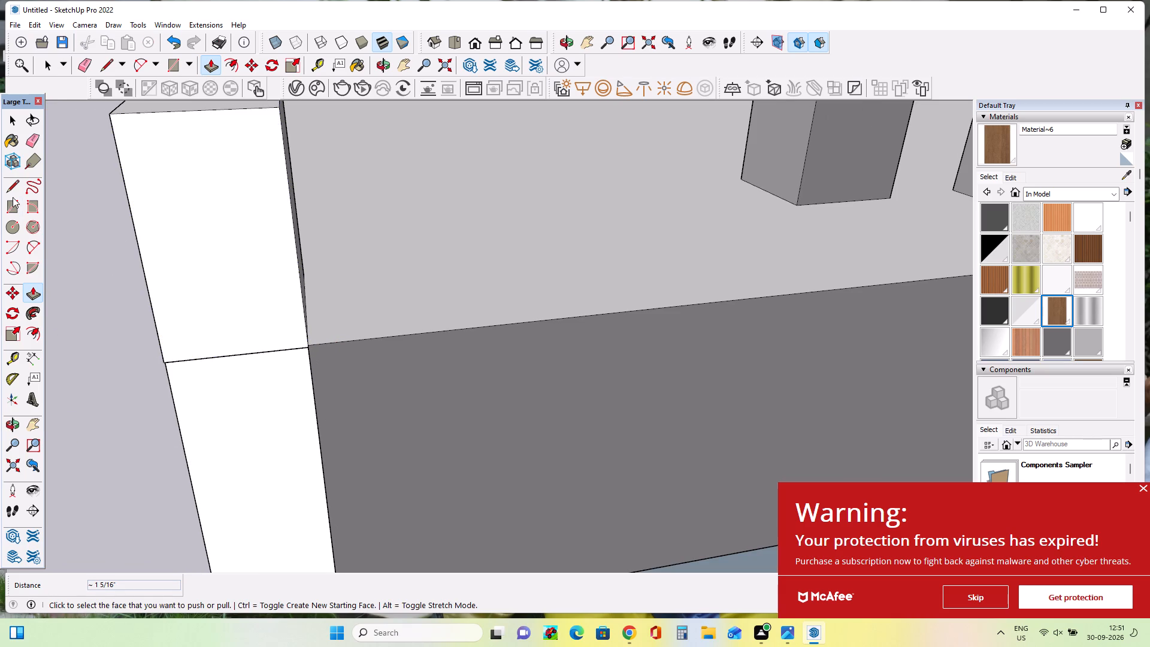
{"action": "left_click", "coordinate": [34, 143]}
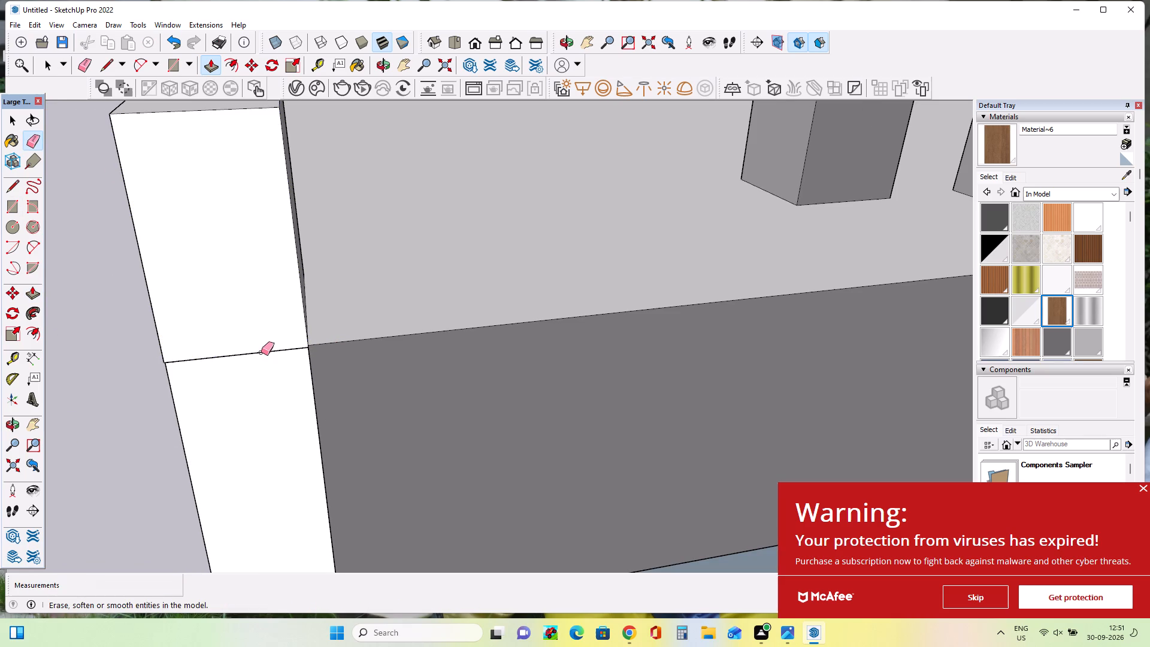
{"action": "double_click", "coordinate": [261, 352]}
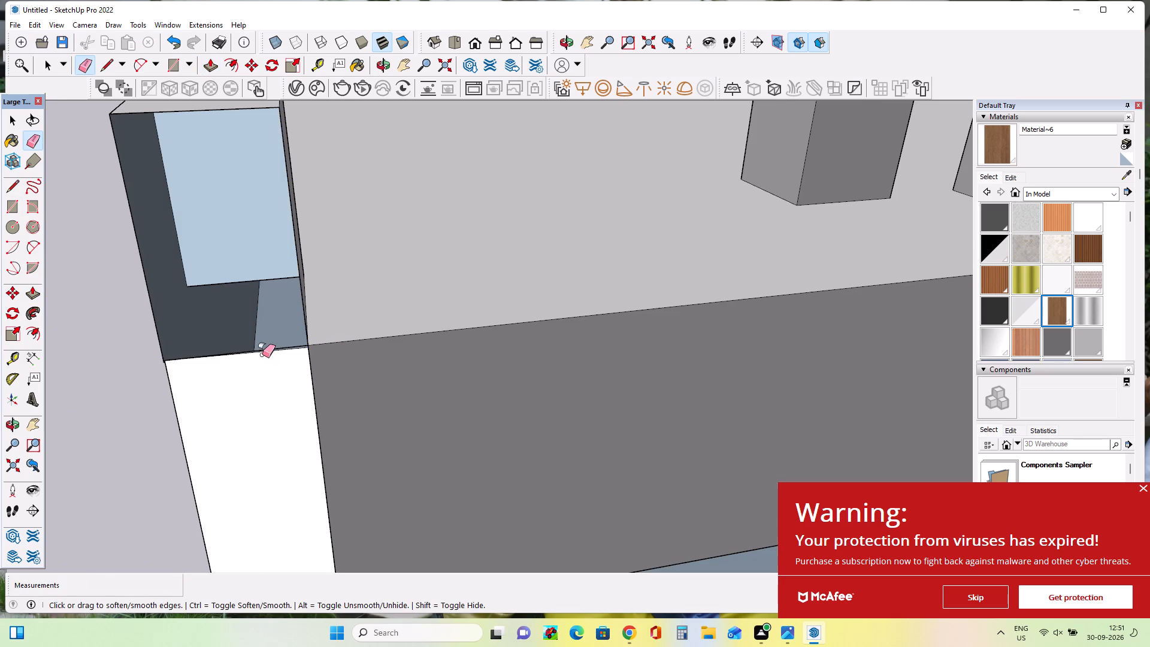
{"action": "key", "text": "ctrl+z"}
Push/Pull the raised corner block's front face to line it up with the white wall strip below.
{"action": "scroll", "coordinate": [262, 355], "scroll_direction": "down", "scroll_amount": 4}
{"action": "middle_click_drag", "start_coordinate": [197, 355], "coordinate": [249, 329]}
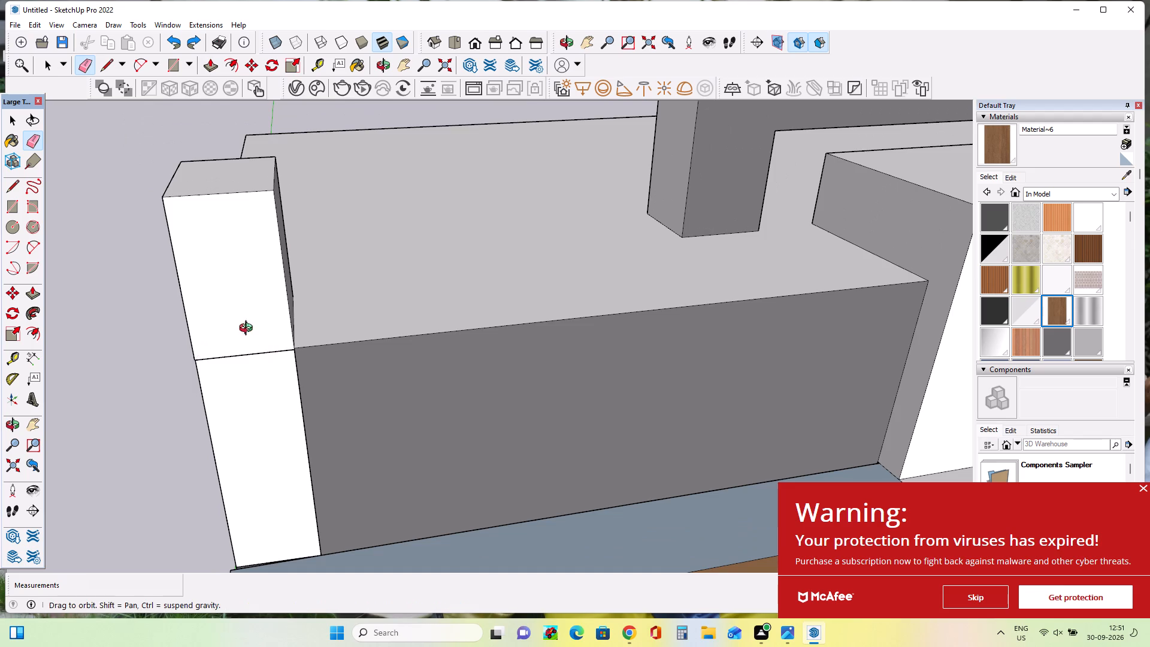
{"action": "middle_click_drag", "start_coordinate": [249, 329], "coordinate": [293, 300]}
{"action": "scroll", "coordinate": [266, 346], "scroll_direction": "up", "scroll_amount": 14}
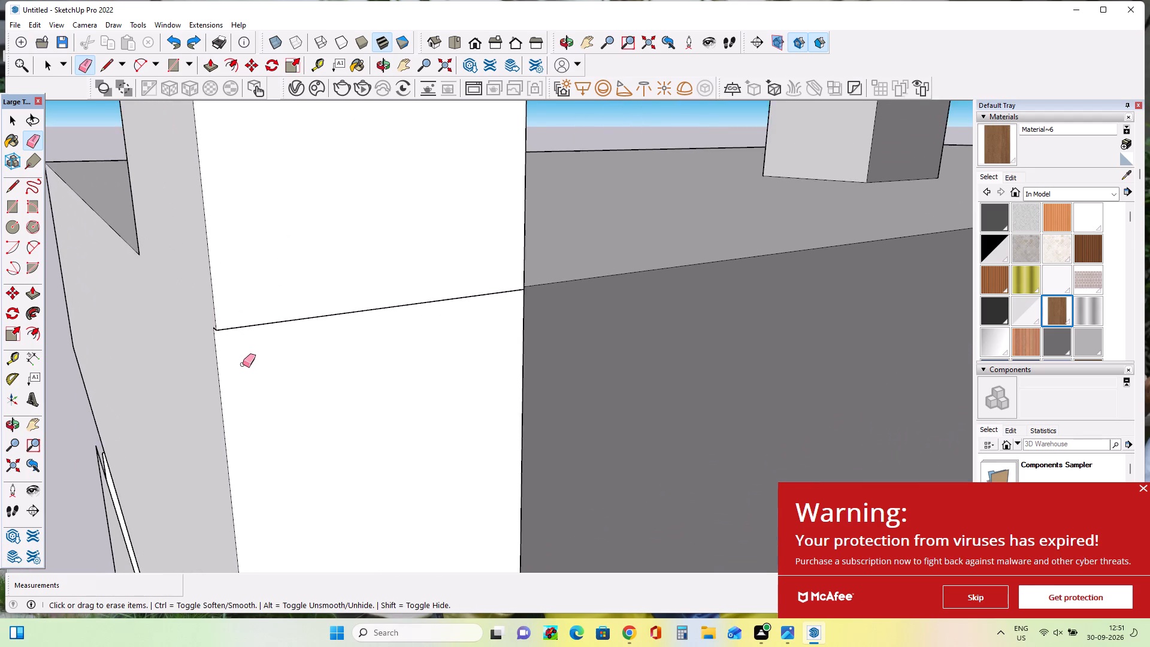
{"action": "scroll", "coordinate": [243, 364], "scroll_direction": "up", "scroll_amount": 2}
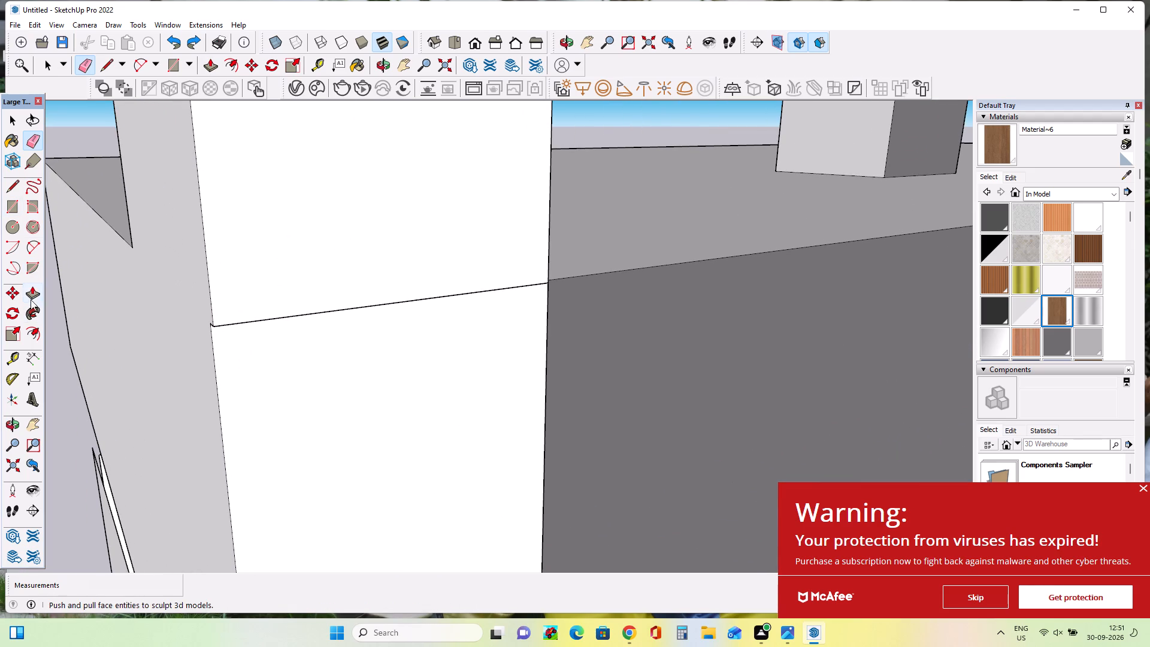
{"action": "left_click", "coordinate": [33, 294]}
{"action": "left_click", "coordinate": [227, 283]}
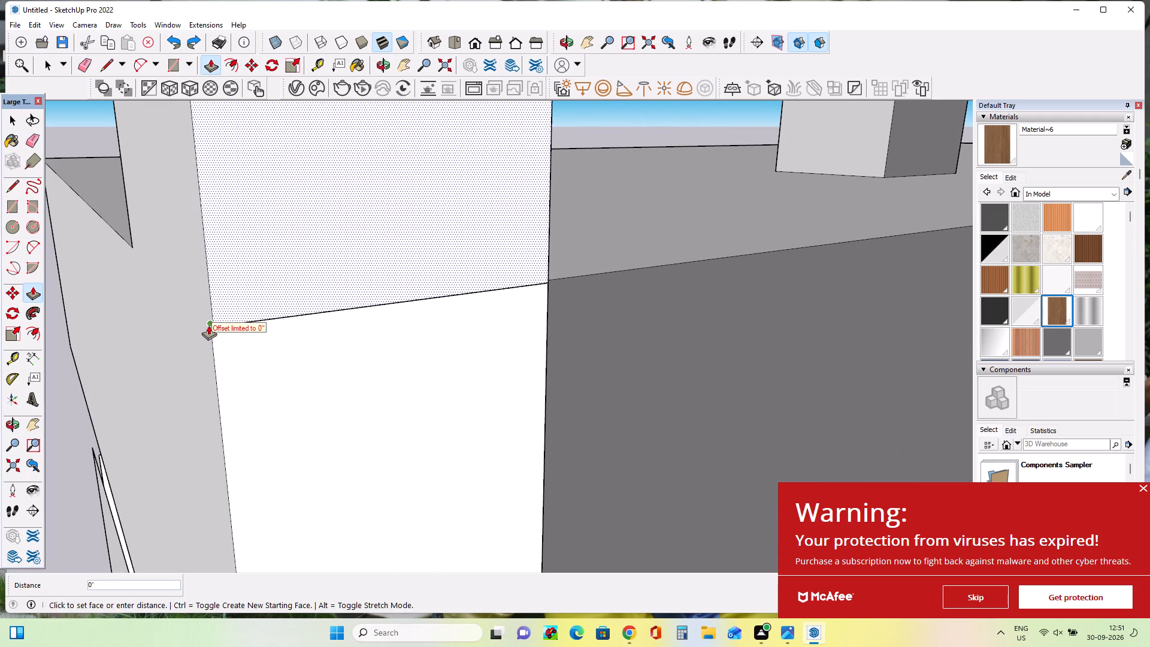
{"action": "left_click", "coordinate": [208, 326]}
{"action": "double_click", "coordinate": [225, 310]}
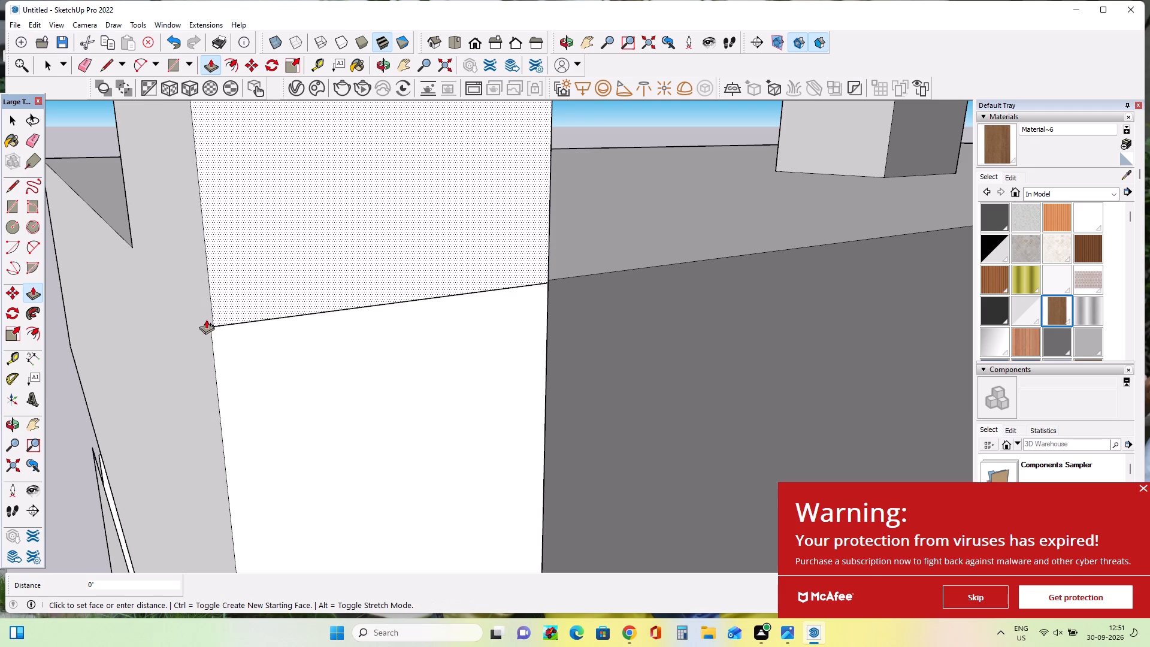
{"action": "double_click", "coordinate": [230, 295]}
{"action": "double_click", "coordinate": [238, 303]}
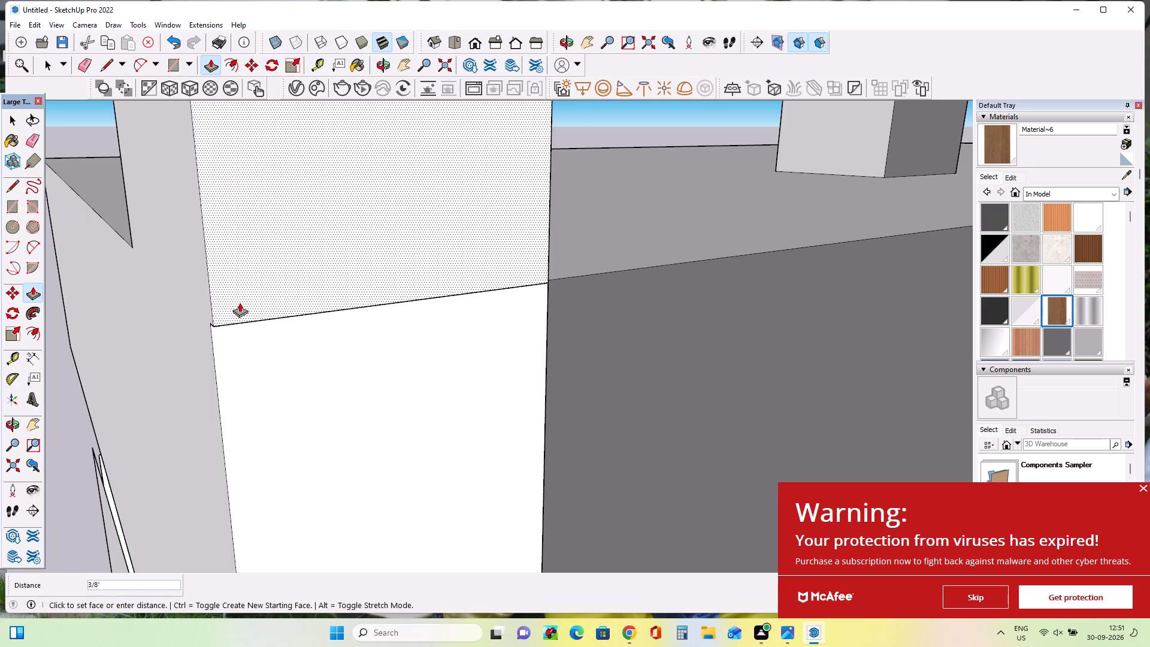
{"action": "double_click", "coordinate": [235, 294]}
Push/Pull the front faces of the raised corner block and the white wall strip below to bring them flush.
{"action": "left_click", "coordinate": [229, 336]}
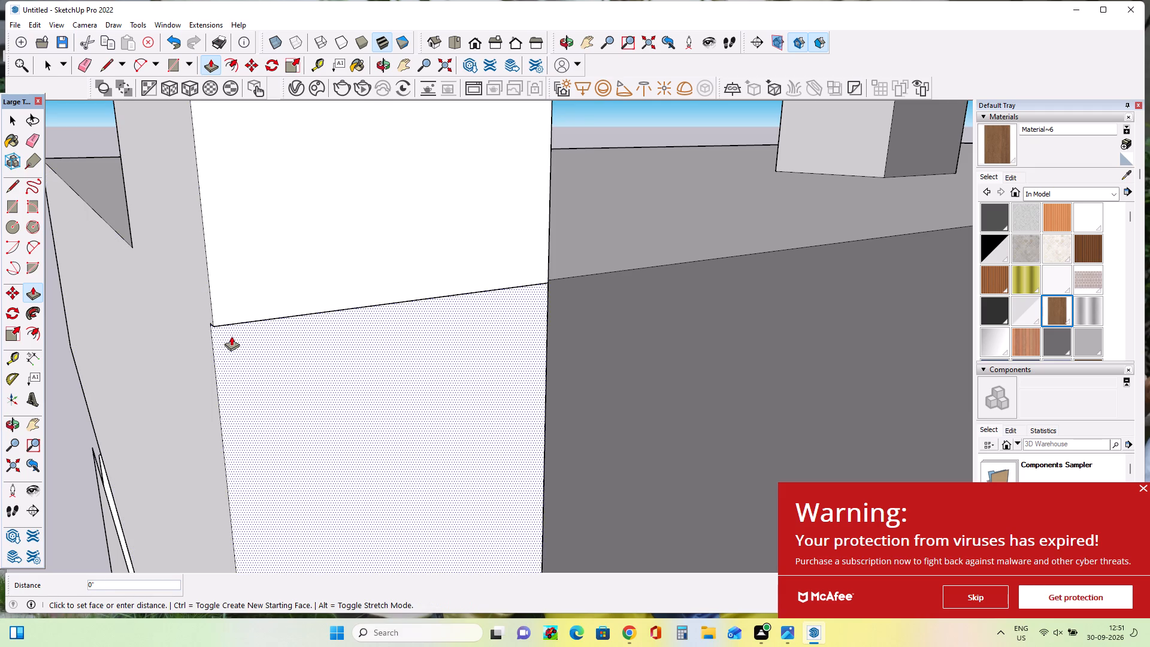
{"action": "double_click", "coordinate": [239, 318]}
{"action": "left_click", "coordinate": [257, 330]}
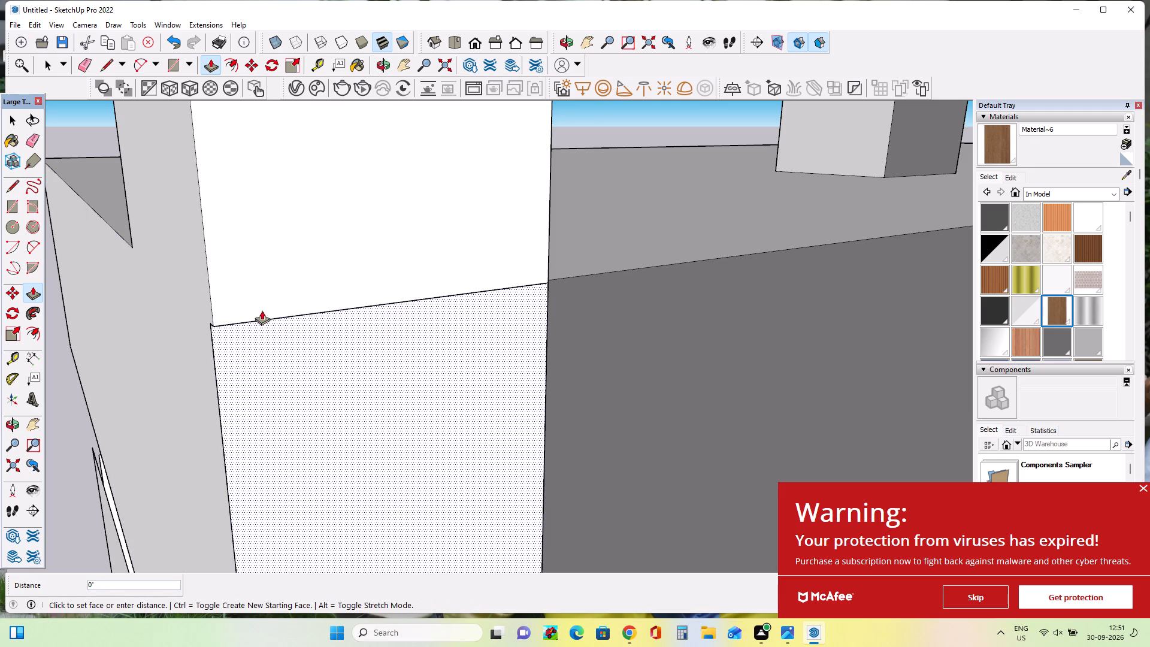
{"action": "double_click", "coordinate": [263, 309]}
{"action": "middle_click_drag", "start_coordinate": [322, 334], "coordinate": [299, 212]}
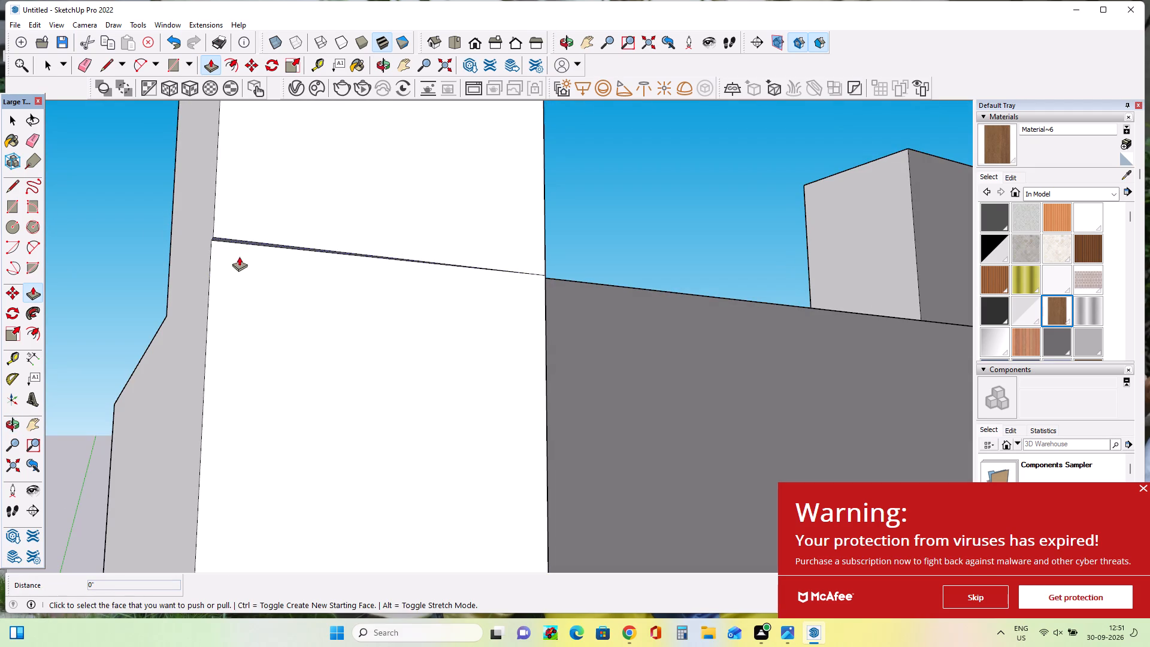
{"action": "left_click", "coordinate": [239, 256]}
{"action": "left_click", "coordinate": [267, 232]}
{"action": "double_click", "coordinate": [478, 282]}
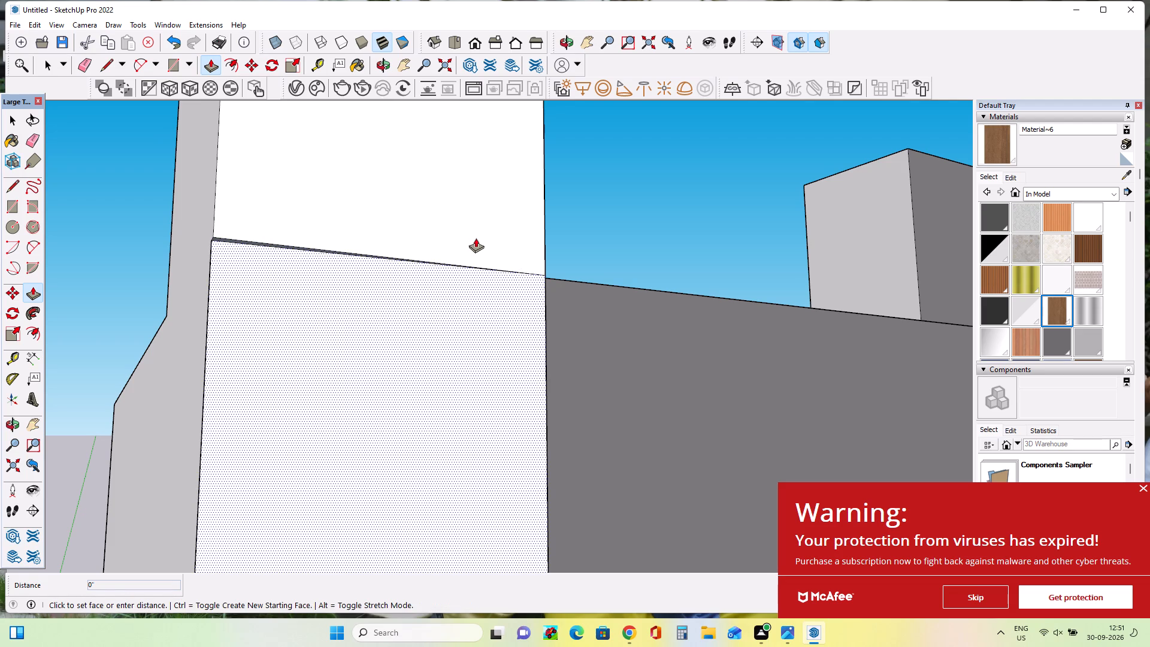
{"action": "left_click", "coordinate": [475, 237]}
Push/Pull the raised corner block's rear face inward about 1' 10 7/16" on the roof to reduce its depth.
{"action": "middle_click_drag", "start_coordinate": [475, 237], "coordinate": [385, 358]}
{"action": "scroll", "coordinate": [353, 290], "scroll_direction": "down", "scroll_amount": 4}
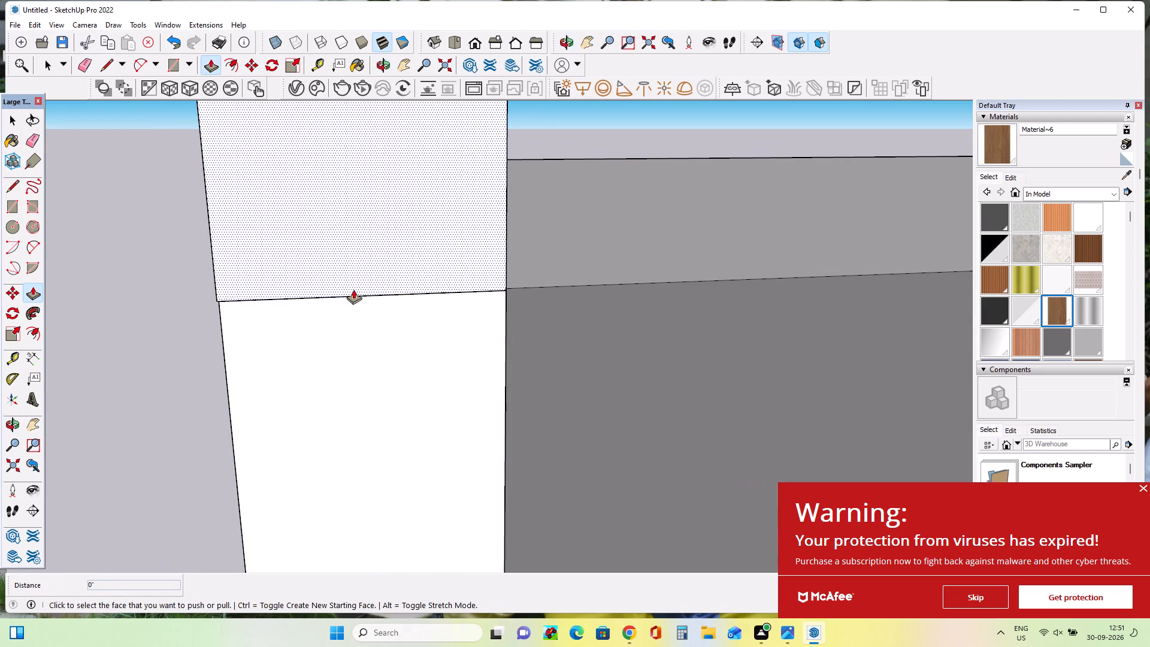
{"action": "scroll", "coordinate": [353, 289], "scroll_direction": "down", "scroll_amount": 9}
{"action": "scroll", "coordinate": [361, 289], "scroll_direction": "down", "scroll_amount": 15}
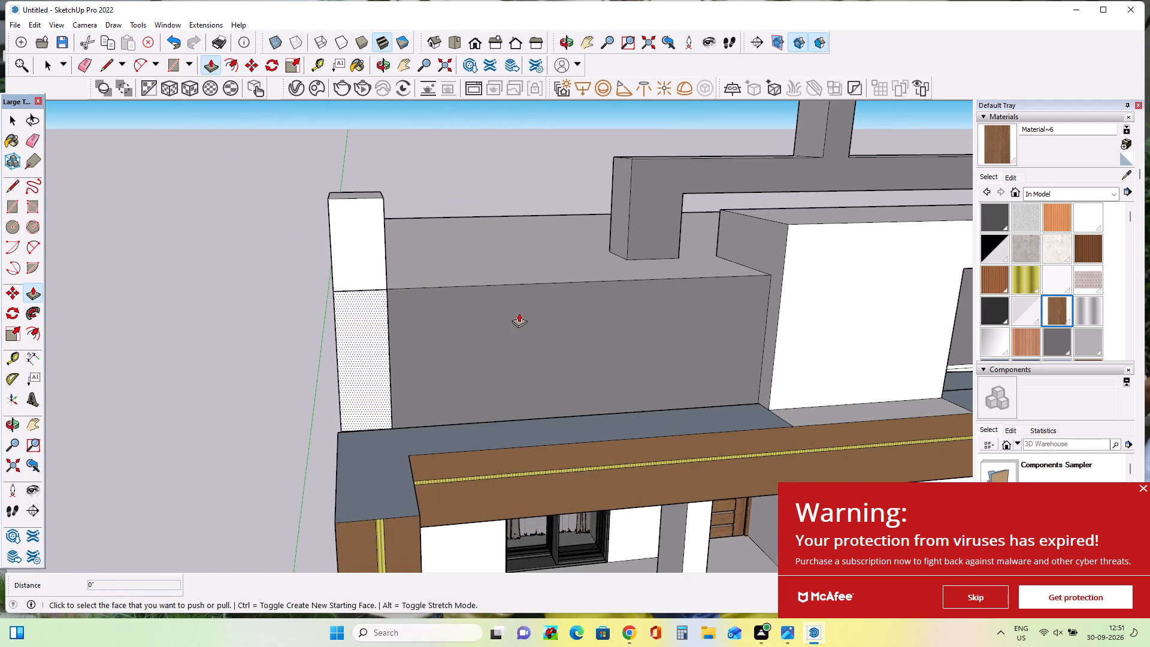
{"action": "middle_click_drag", "start_coordinate": [519, 313], "coordinate": [438, 332]}
{"action": "middle_click_drag", "start_coordinate": [410, 238], "coordinate": [183, 485]}
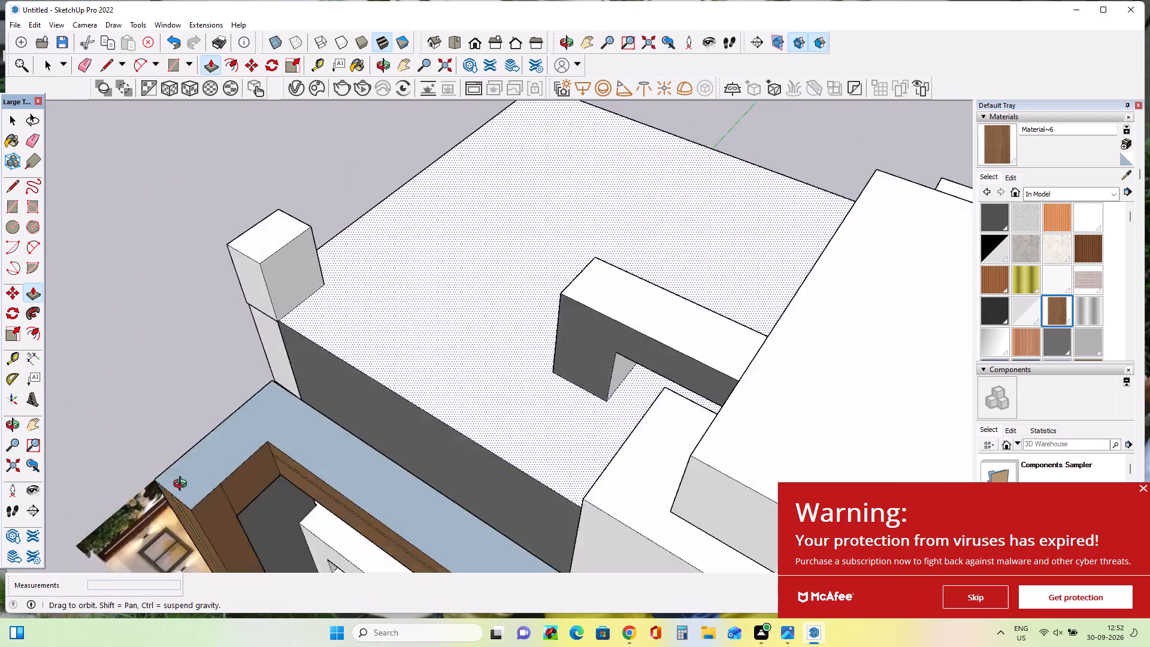
{"action": "middle_click_drag", "start_coordinate": [183, 485], "coordinate": [183, 482]}
{"action": "middle_click_drag", "start_coordinate": [377, 246], "coordinate": [152, 358]}
{"action": "double_click", "coordinate": [413, 120]}
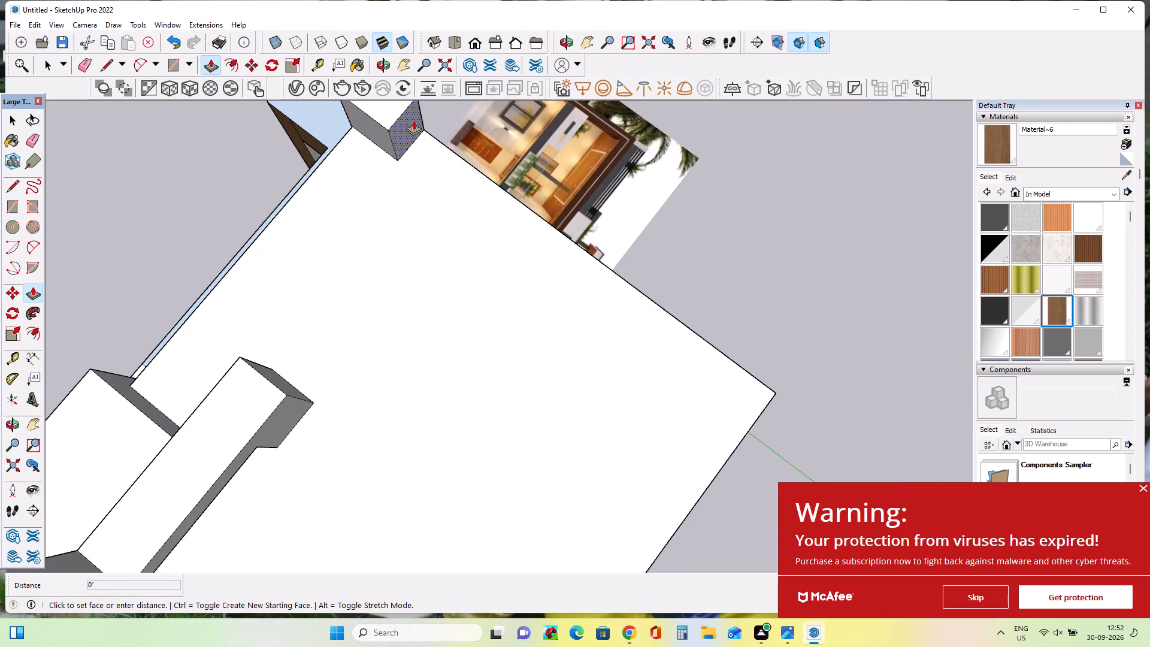
{"action": "double_click", "coordinate": [387, 114]}
Examine the raised corner block and the whole front of the house from above and from the front.
{"action": "middle_click_drag", "start_coordinate": [277, 292], "coordinate": [367, 319]}
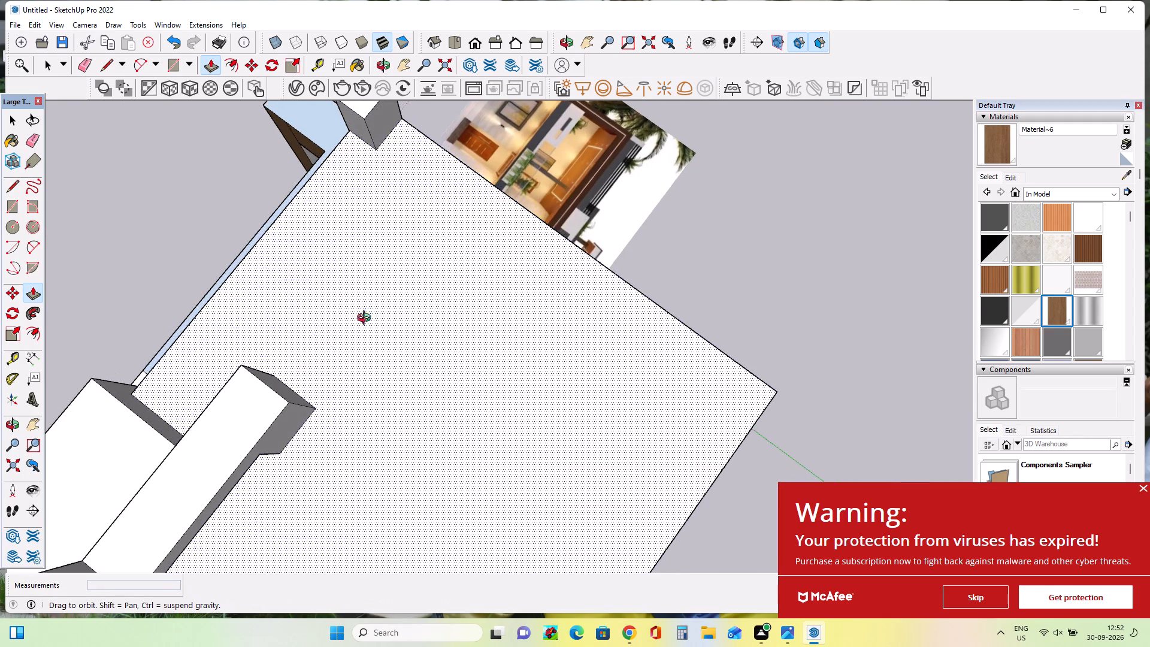
{"action": "middle_click_drag", "start_coordinate": [367, 319], "coordinate": [700, 183]}
{"action": "middle_click_drag", "start_coordinate": [388, 347], "coordinate": [662, 280]}
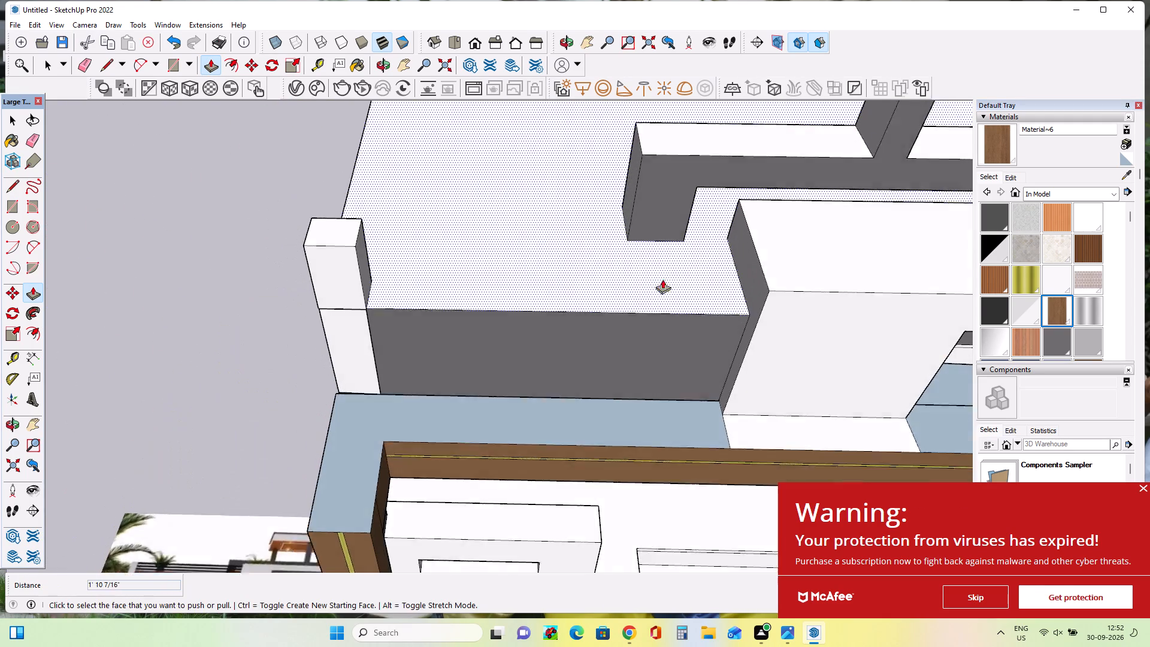
{"action": "middle_click_drag", "start_coordinate": [384, 353], "coordinate": [414, 326]}
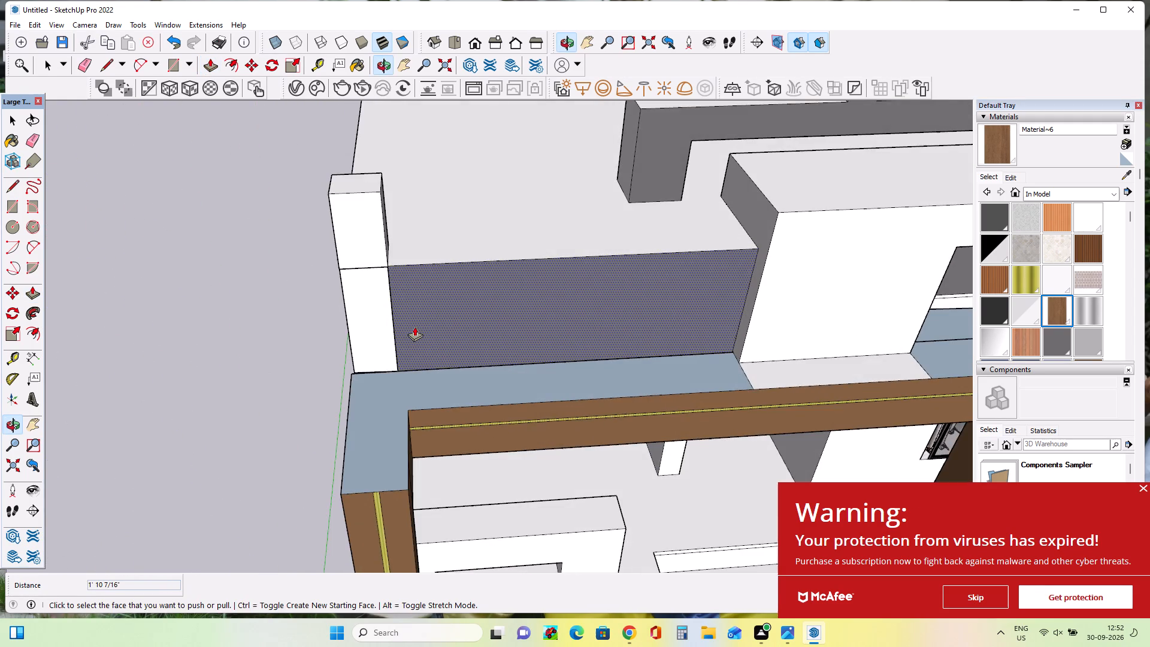
{"action": "scroll", "coordinate": [414, 326], "scroll_direction": "down", "scroll_amount": 7}
{"action": "scroll", "coordinate": [502, 337], "scroll_direction": "down", "scroll_amount": 4}
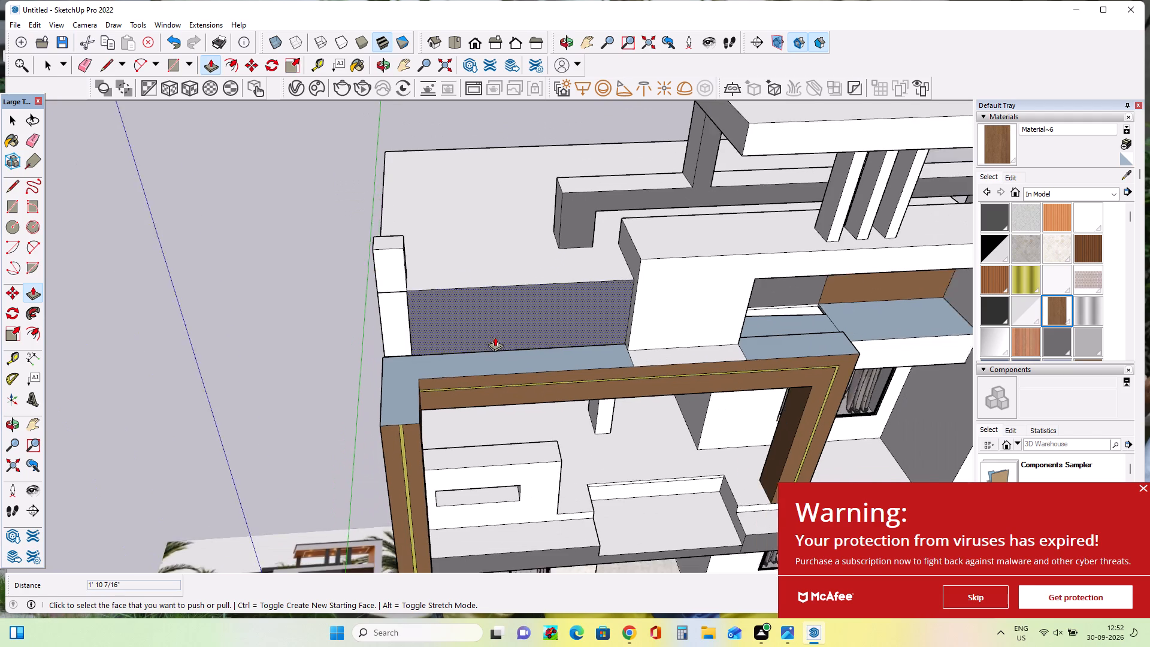
{"action": "middle_click_drag", "start_coordinate": [495, 343], "coordinate": [483, 265]}
{"action": "scroll", "coordinate": [483, 265], "scroll_direction": "down", "scroll_amount": 1}
{"action": "scroll", "coordinate": [484, 350], "scroll_direction": "down", "scroll_amount": 3}
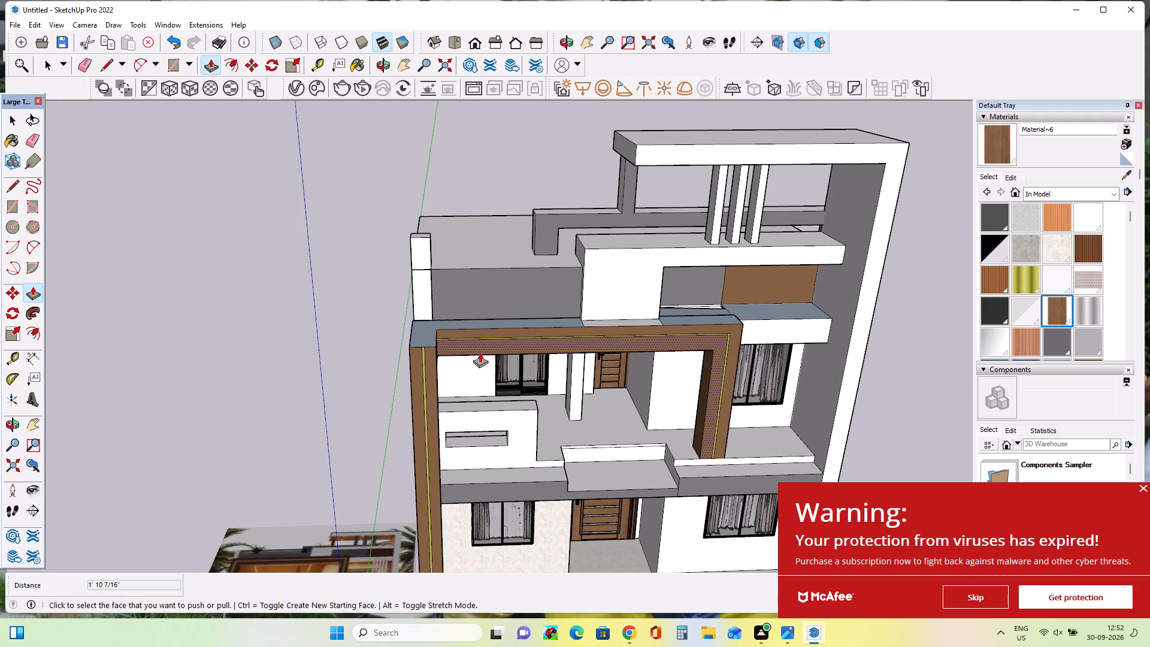
{"action": "scroll", "coordinate": [480, 353], "scroll_direction": "down", "scroll_amount": 3}
{"action": "middle_click_drag", "start_coordinate": [486, 291], "coordinate": [506, 268]}
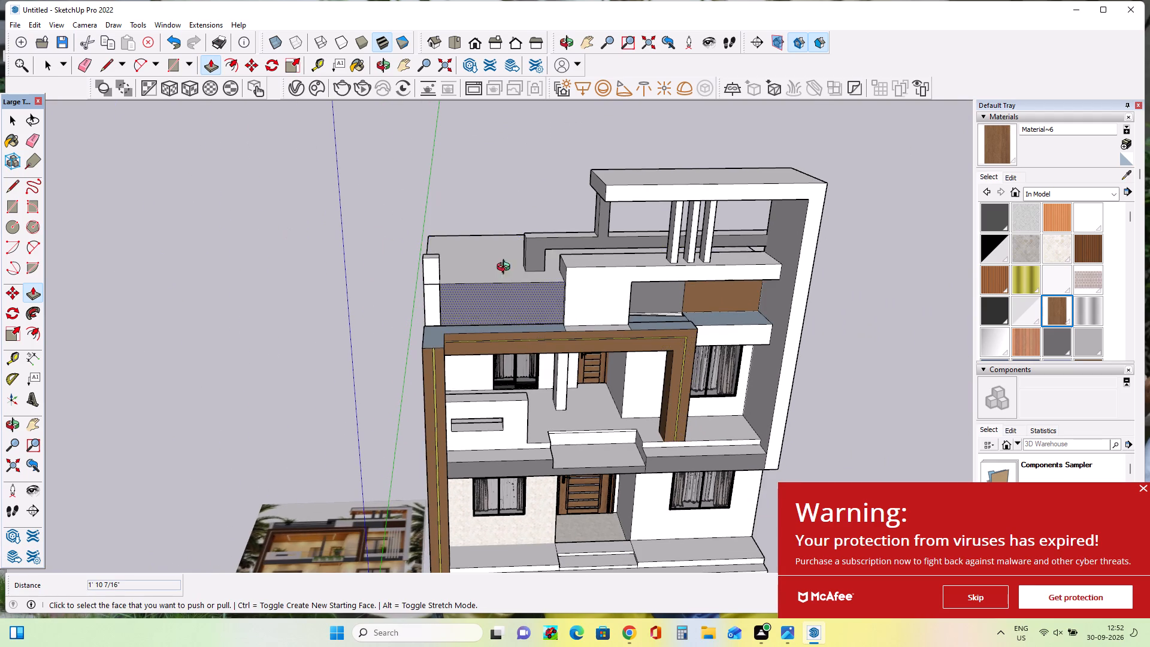
{"action": "middle_click_drag", "start_coordinate": [506, 268], "coordinate": [544, 229]}
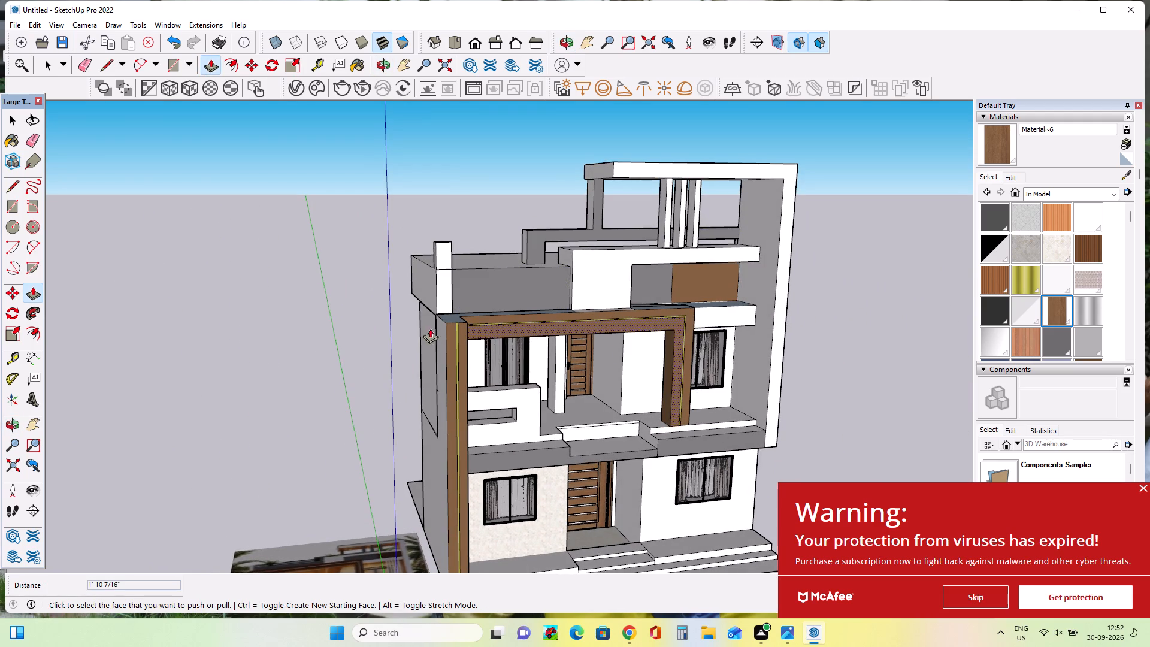
{"action": "middle_click_drag", "start_coordinate": [404, 323], "coordinate": [306, 306]}
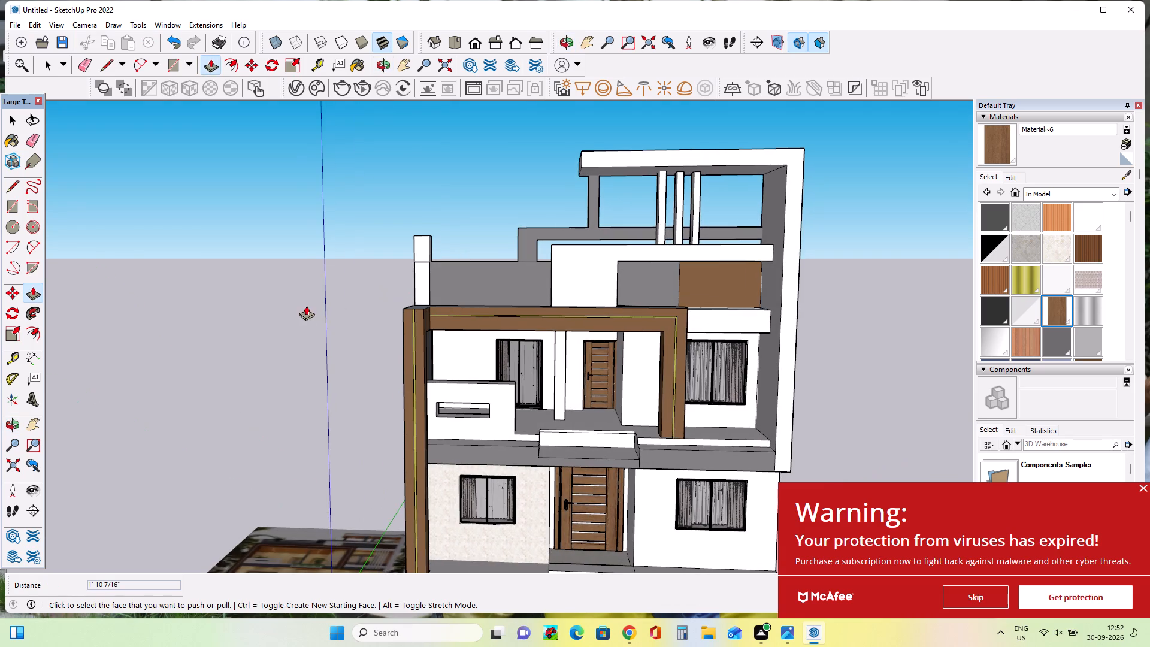
{"action": "left_click", "coordinate": [36, 419]}
{"action": "left_click_drag", "start_coordinate": [235, 406], "coordinate": [234, 401]}
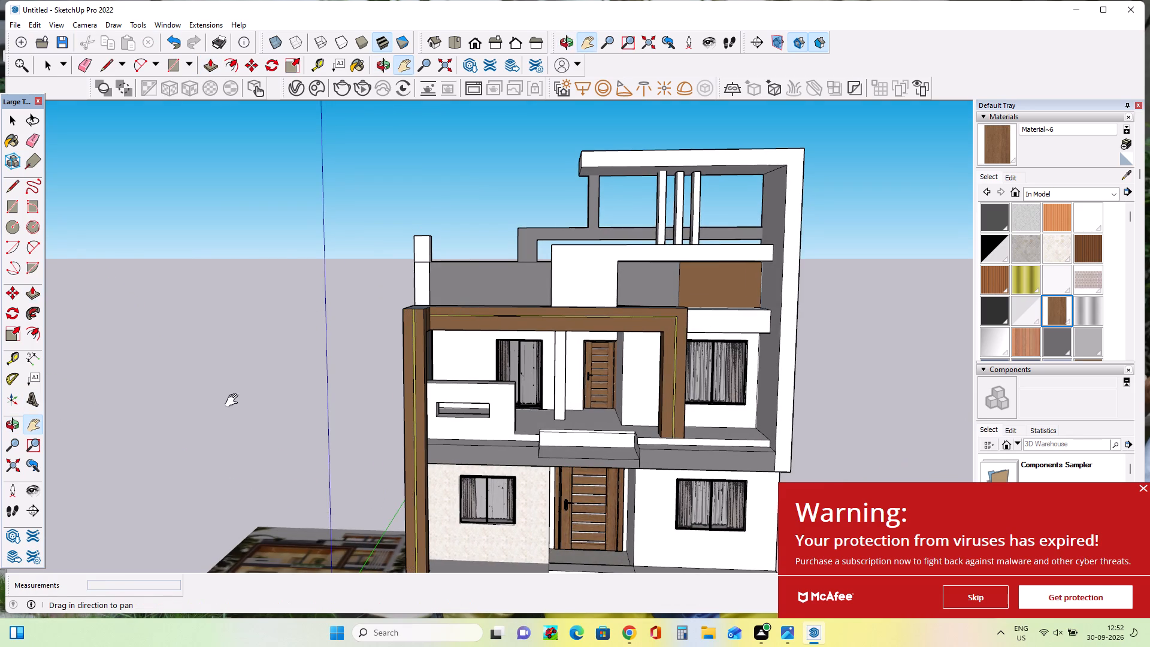
{"action": "left_click_drag", "start_coordinate": [234, 401], "coordinate": [134, 349]}
{"action": "left_click", "coordinate": [129, 347]}
{"action": "left_click", "coordinate": [373, 428]}
{"action": "left_click_drag", "start_coordinate": [374, 439], "coordinate": [382, 461]}
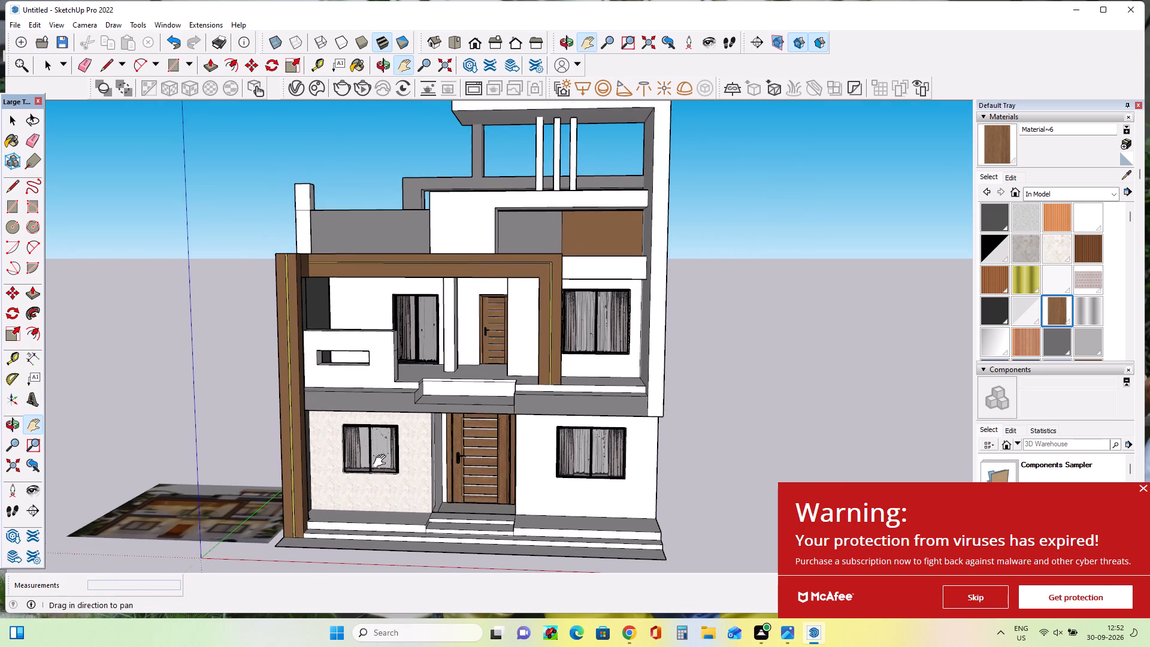
{"action": "left_click_drag", "start_coordinate": [382, 461], "coordinate": [382, 467]}
{"action": "middle_click_drag", "start_coordinate": [468, 485], "coordinate": [526, 503]}
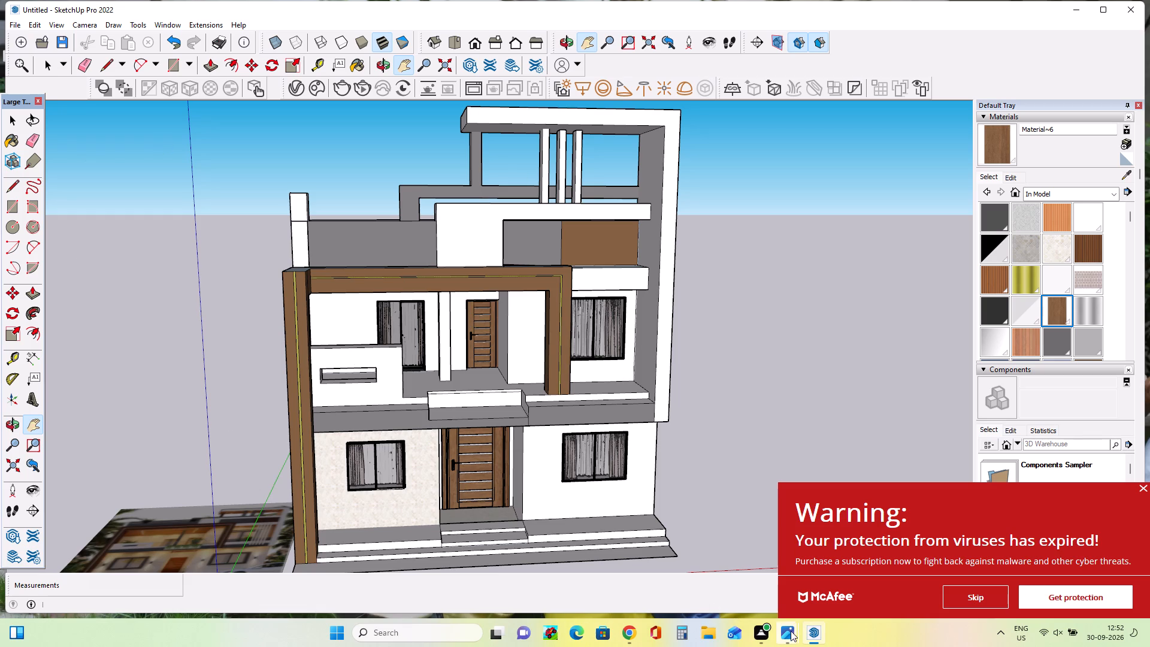
Switch to 3D Warehouse in Chrome and search the models for "grill".
{"action": "left_click", "coordinate": [628, 636]}
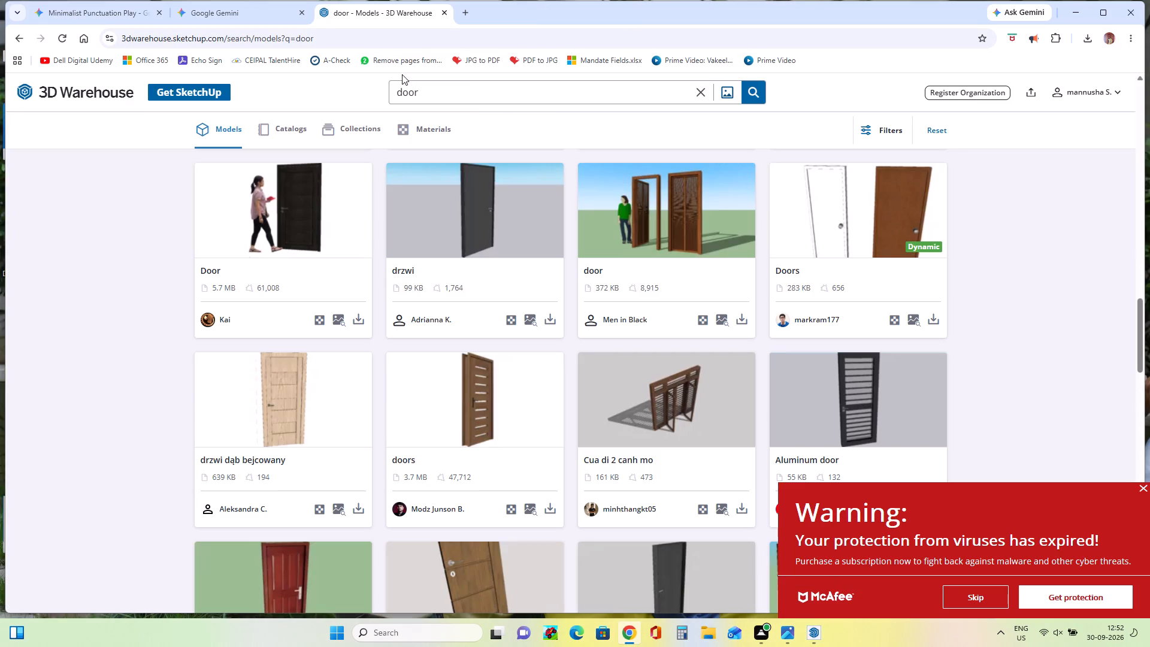
{"action": "left_click", "coordinate": [458, 87]}
{"action": "key", "text": "BackSpace"}
{"action": "key", "text": "BackSpace"}
{"action": "key", "text": "BackSpace"}
{"action": "key", "text": "BackSpace"}
{"action": "key", "text": "BackSpace"}
{"action": "type", "text": "grill"}
{"action": "key", "text": "Return"}
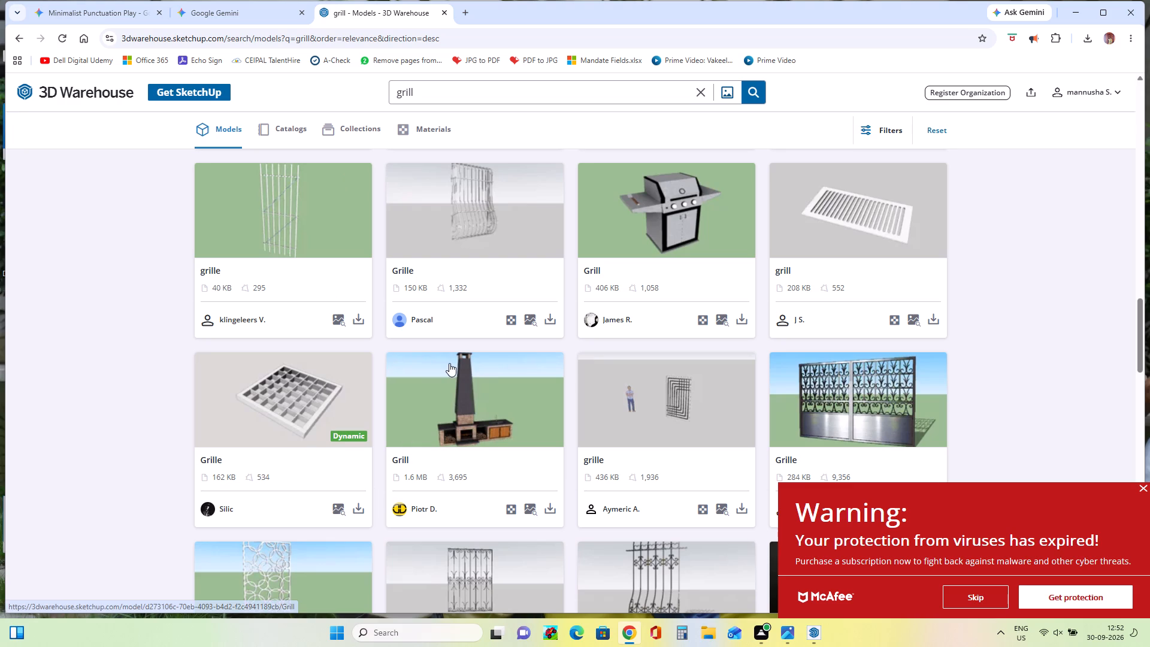
Browse the grill search results for a suitable railing and open the second grille model in the last row.
{"action": "scroll", "coordinate": [449, 363], "scroll_direction": "down", "scroll_amount": 2}
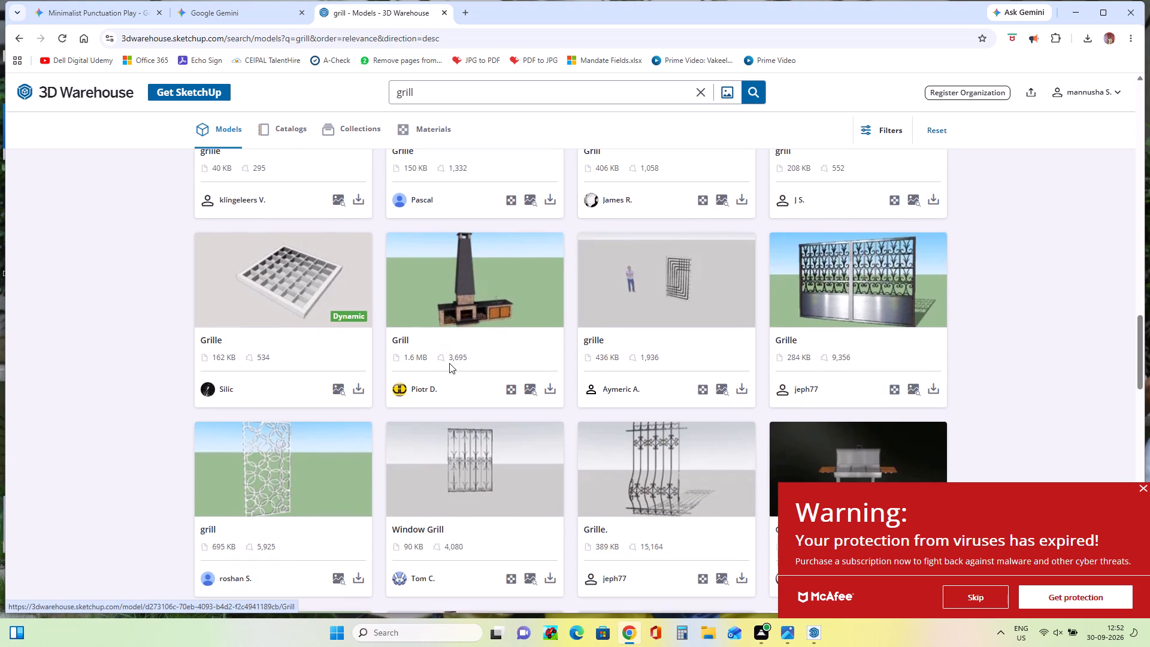
{"action": "scroll", "coordinate": [449, 363], "scroll_direction": "up", "scroll_amount": 8}
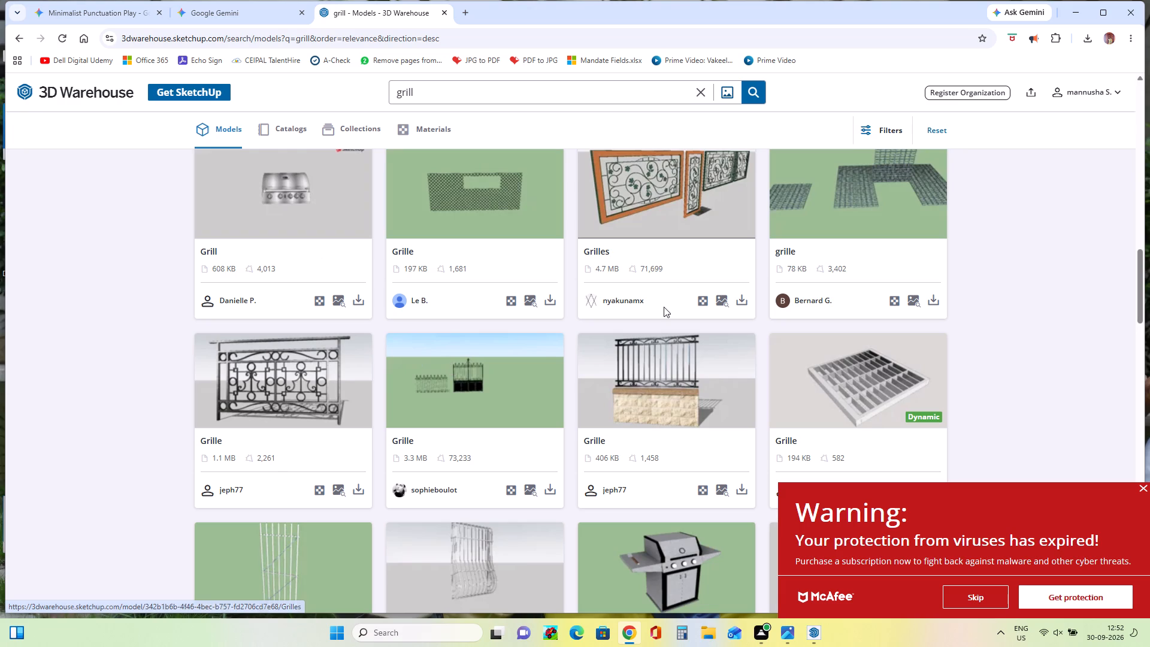
{"action": "scroll", "coordinate": [664, 307], "scroll_direction": "up", "scroll_amount": 12}
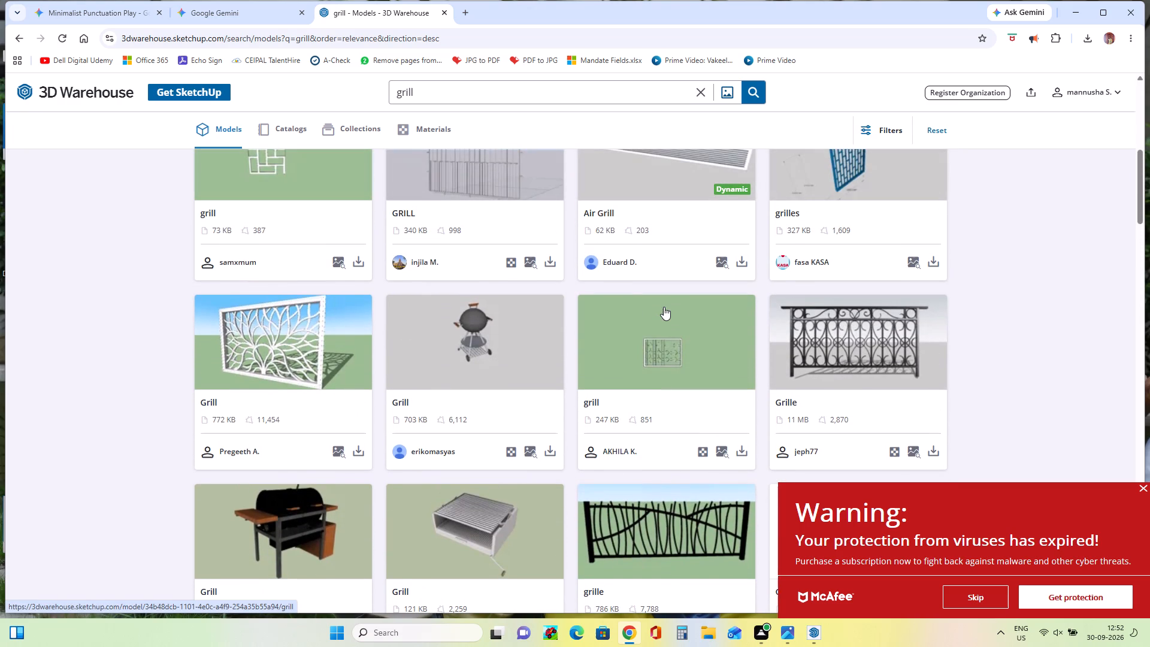
{"action": "scroll", "coordinate": [664, 307], "scroll_direction": "up", "scroll_amount": 3}
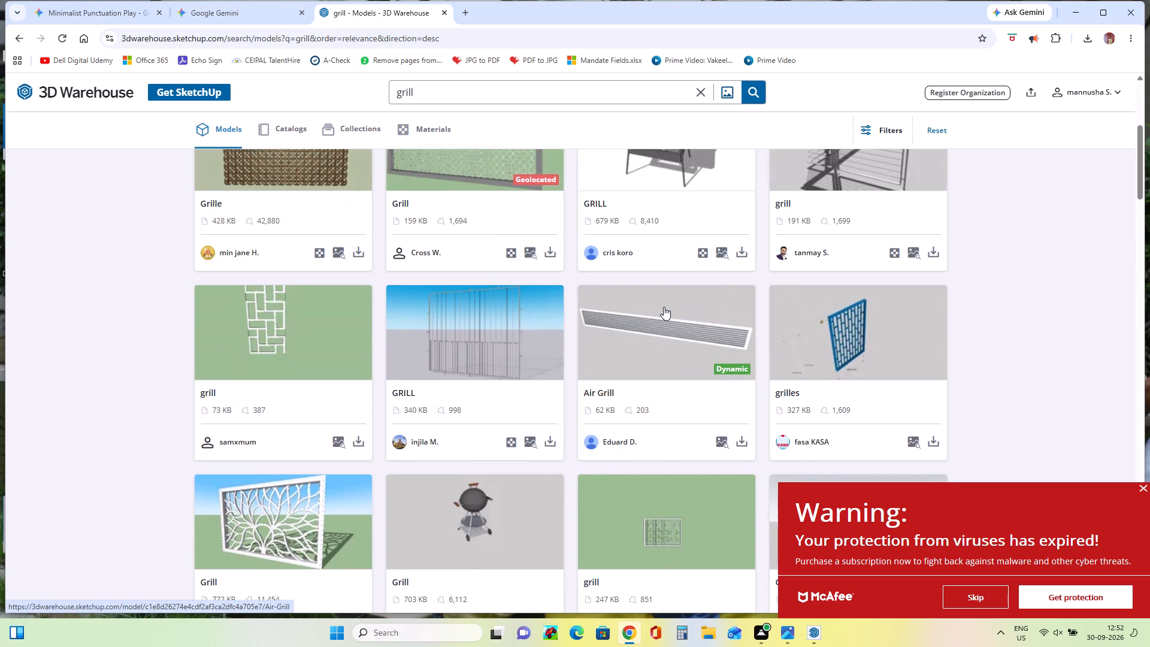
{"action": "scroll", "coordinate": [664, 307], "scroll_direction": "up", "scroll_amount": 4}
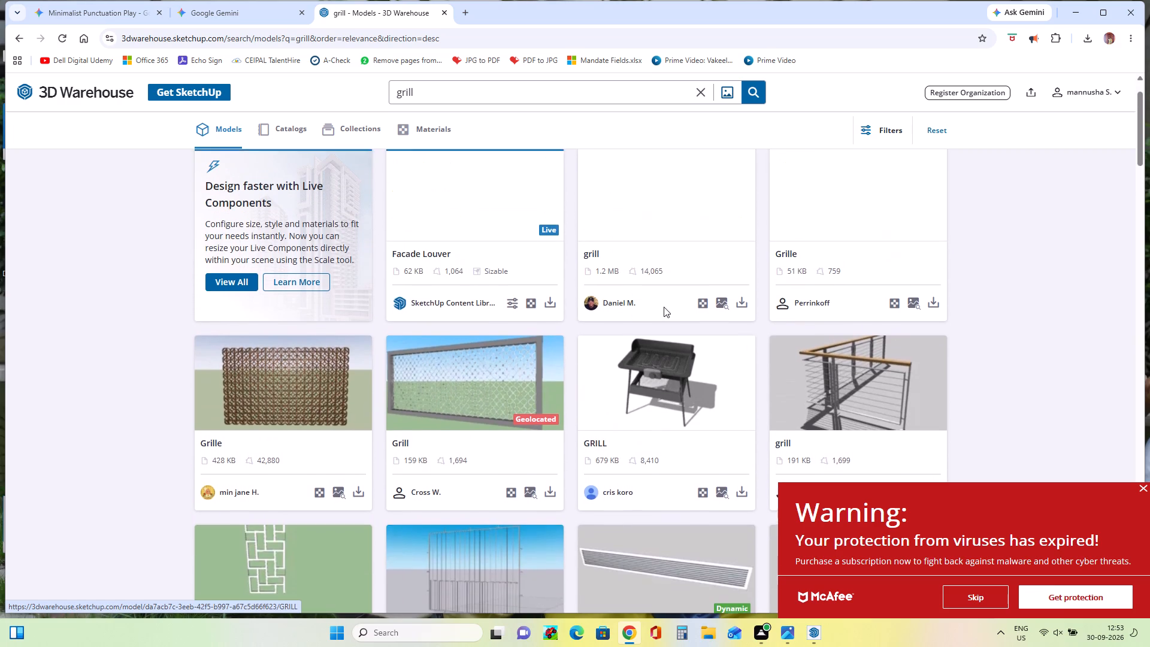
{"action": "scroll", "coordinate": [664, 307], "scroll_direction": "up", "scroll_amount": 2}
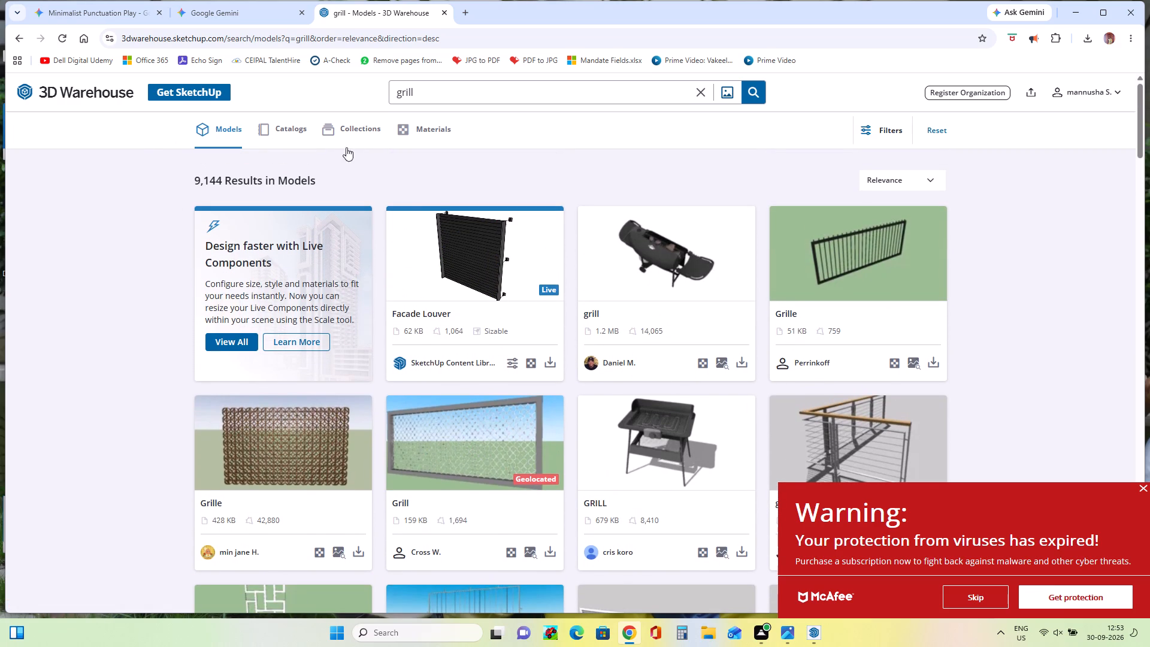
{"action": "scroll", "coordinate": [354, 223], "scroll_direction": "down", "scroll_amount": 3}
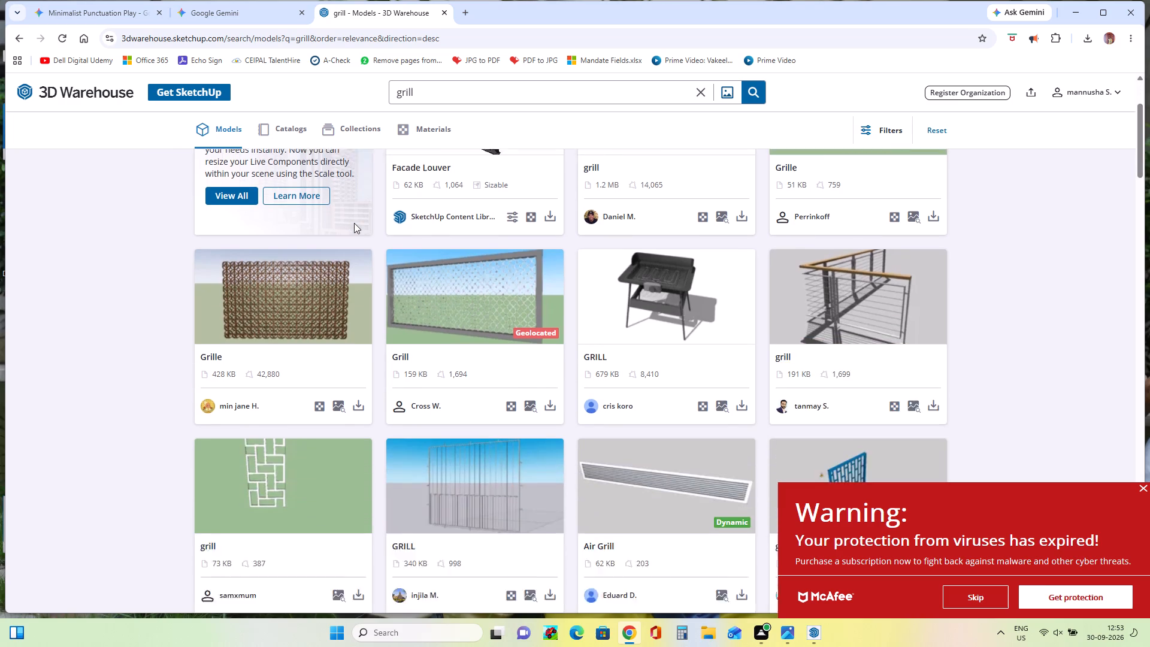
{"action": "scroll", "coordinate": [354, 223], "scroll_direction": "down", "scroll_amount": 10}
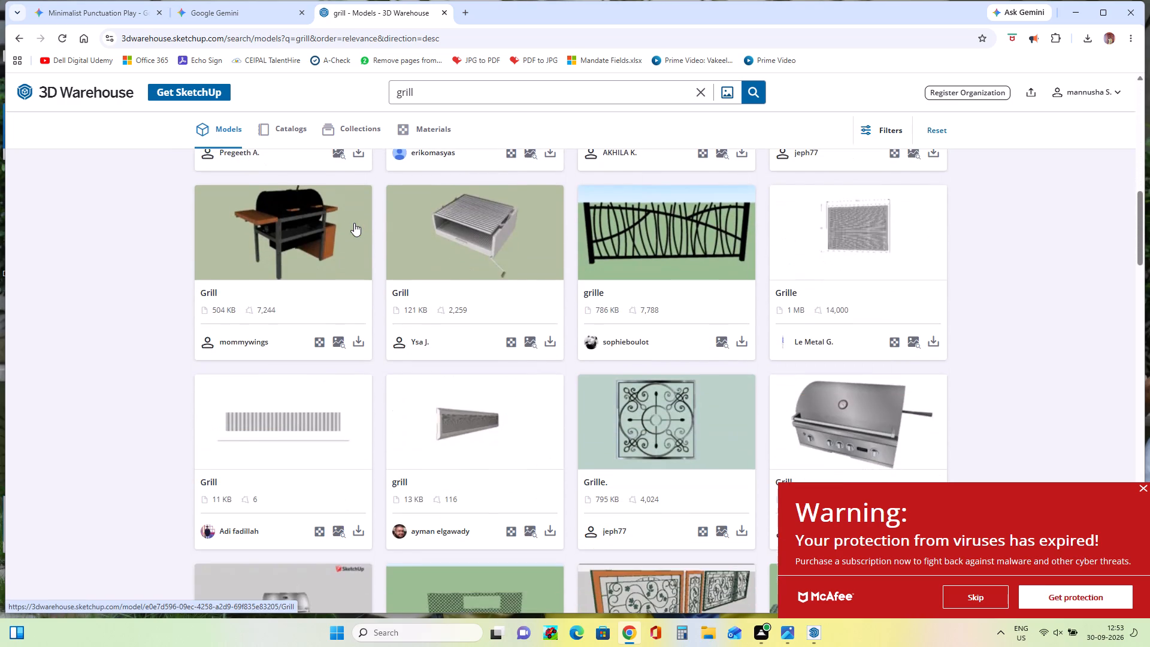
{"action": "scroll", "coordinate": [361, 218], "scroll_direction": "down", "scroll_amount": 5}
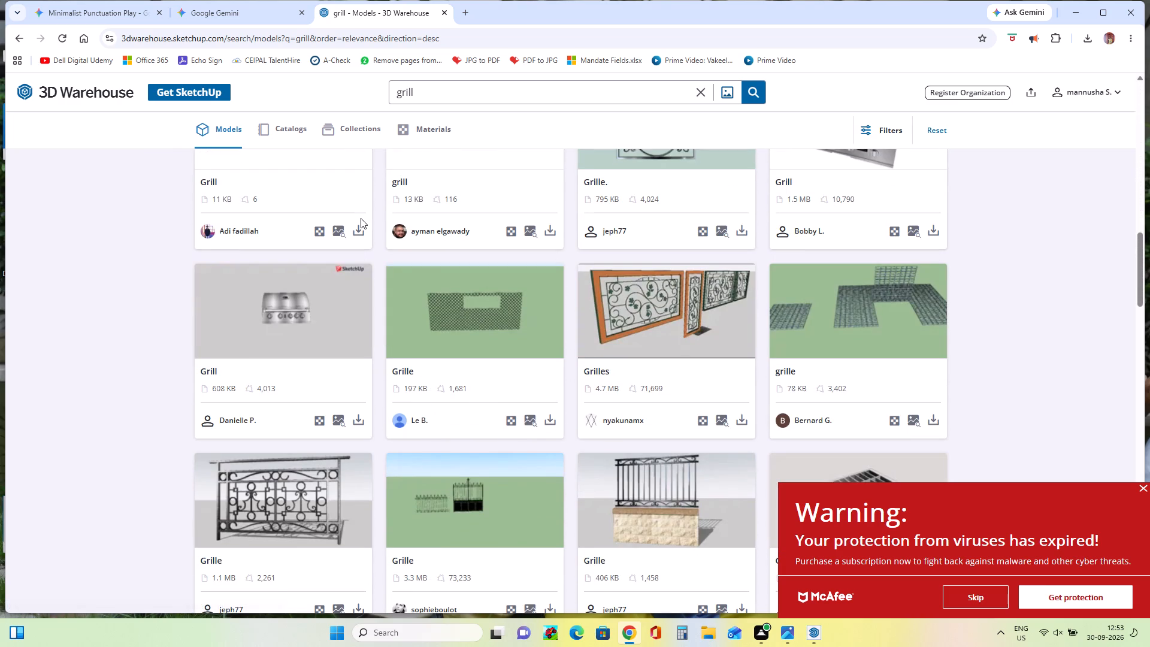
{"action": "scroll", "coordinate": [361, 218], "scroll_direction": "down", "scroll_amount": 7}
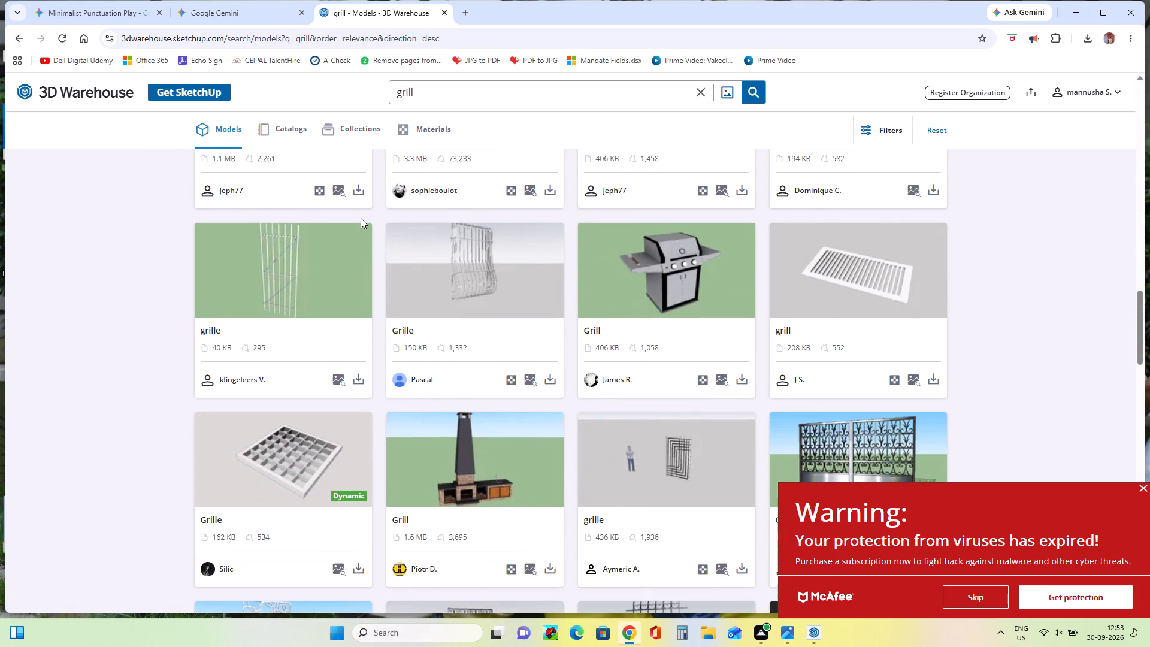
{"action": "scroll", "coordinate": [361, 218], "scroll_direction": "down", "scroll_amount": 6}
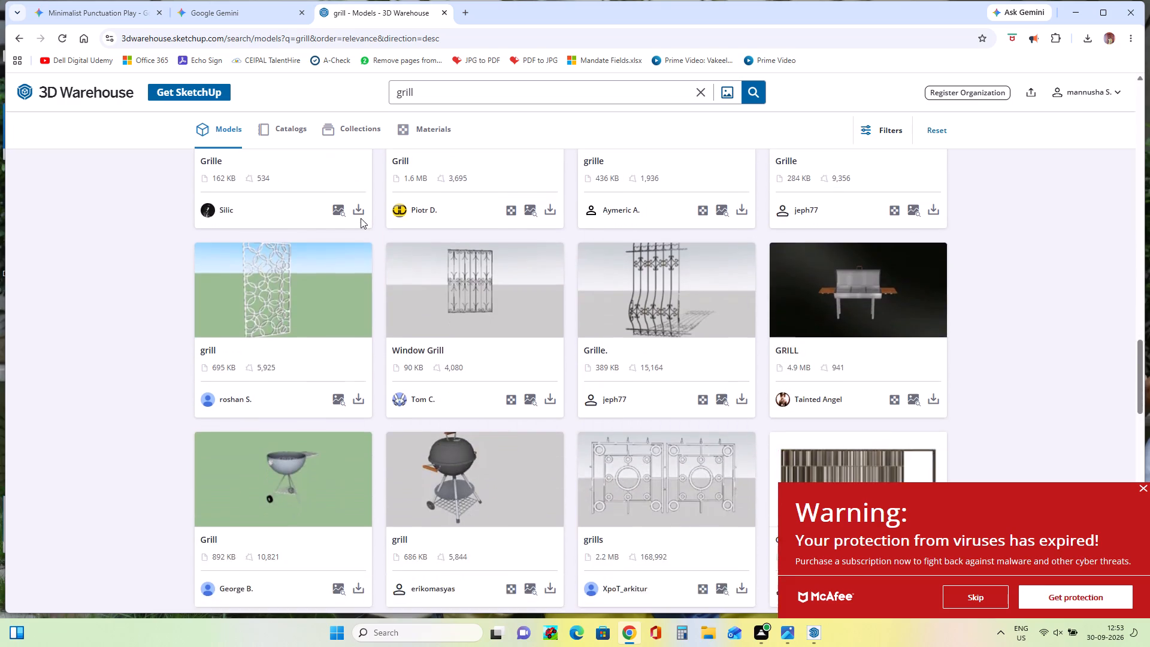
{"action": "scroll", "coordinate": [361, 218], "scroll_direction": "down", "scroll_amount": 11}
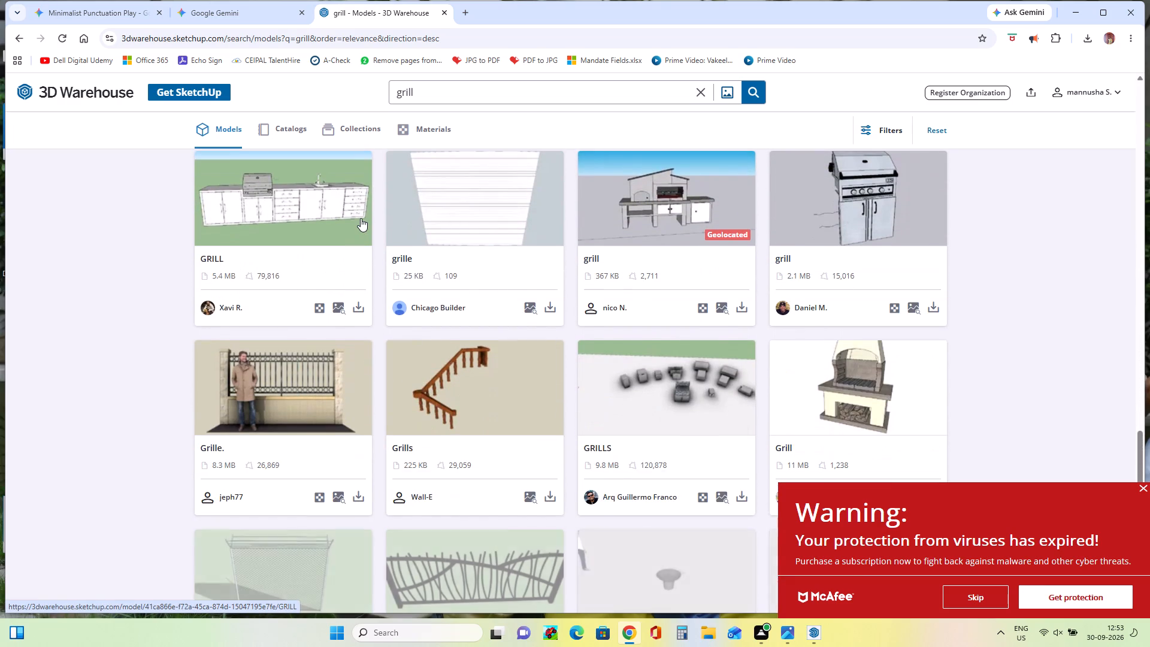
{"action": "scroll", "coordinate": [361, 218], "scroll_direction": "down", "scroll_amount": 3}
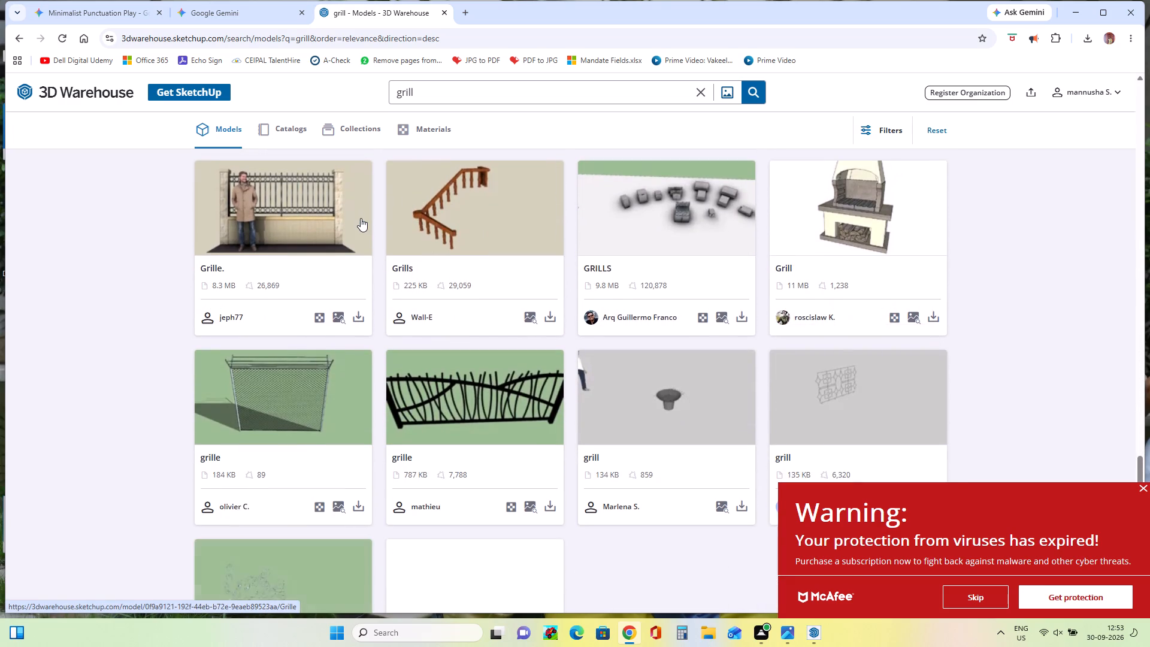
{"action": "scroll", "coordinate": [361, 218], "scroll_direction": "down", "scroll_amount": 3}
{"action": "left_click", "coordinate": [492, 421]}
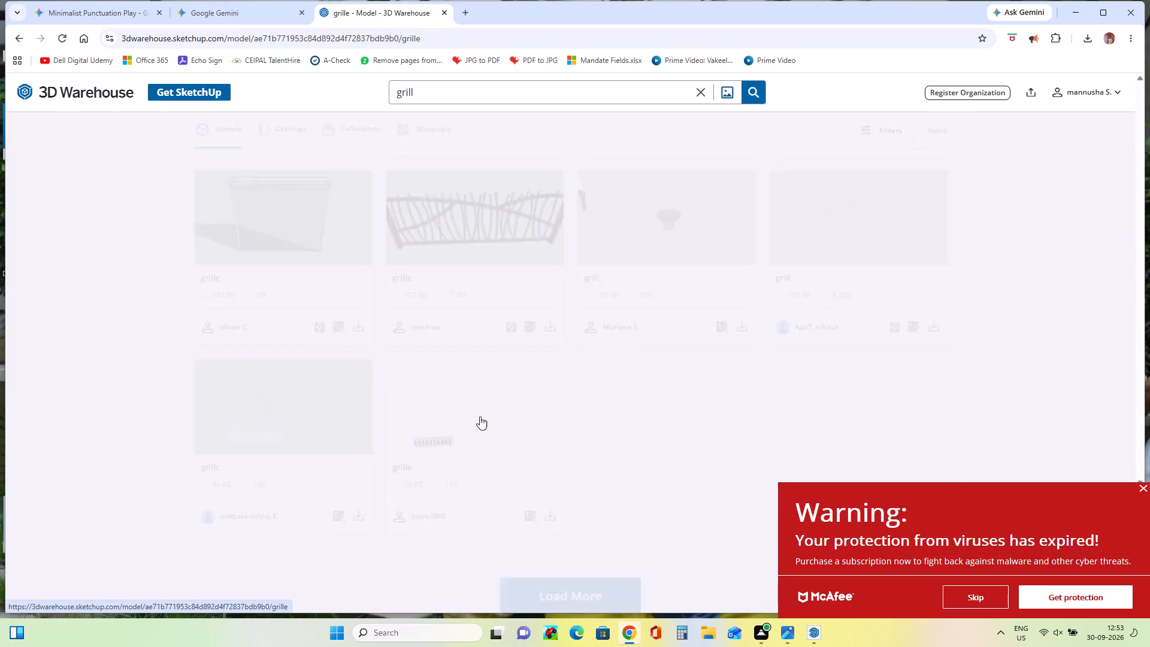
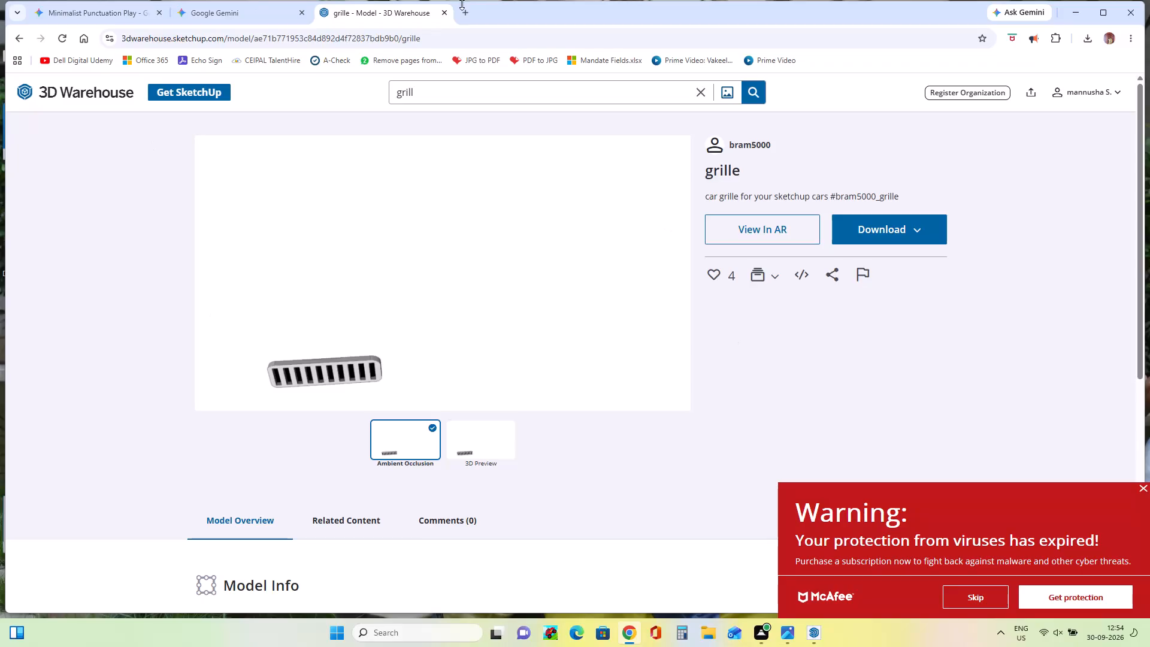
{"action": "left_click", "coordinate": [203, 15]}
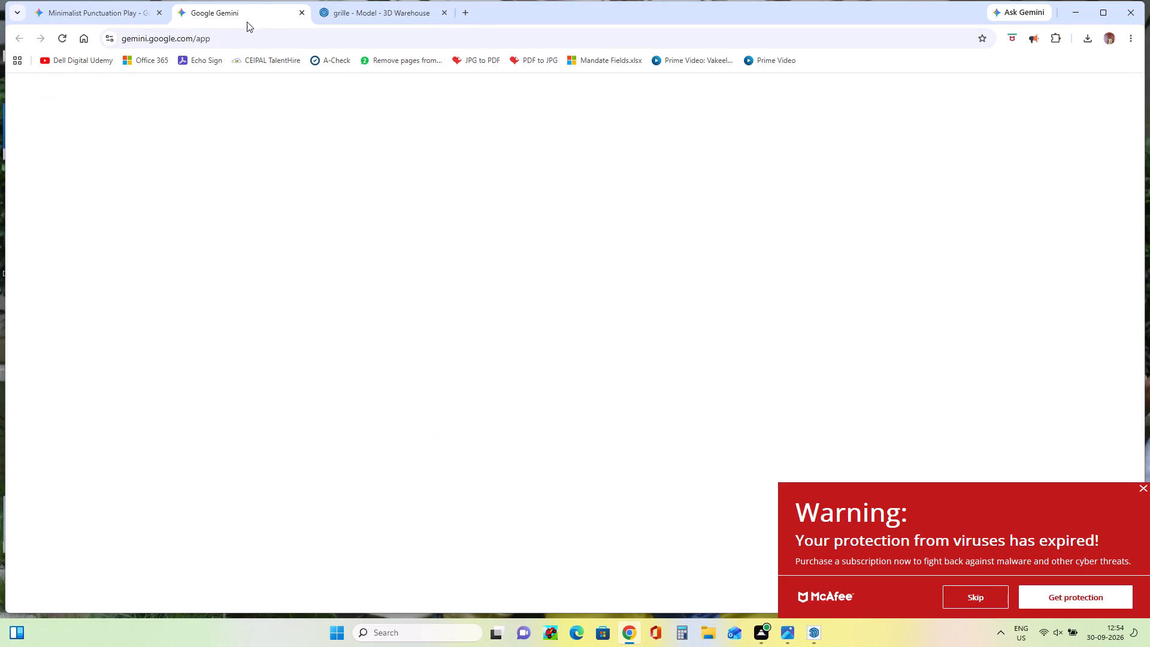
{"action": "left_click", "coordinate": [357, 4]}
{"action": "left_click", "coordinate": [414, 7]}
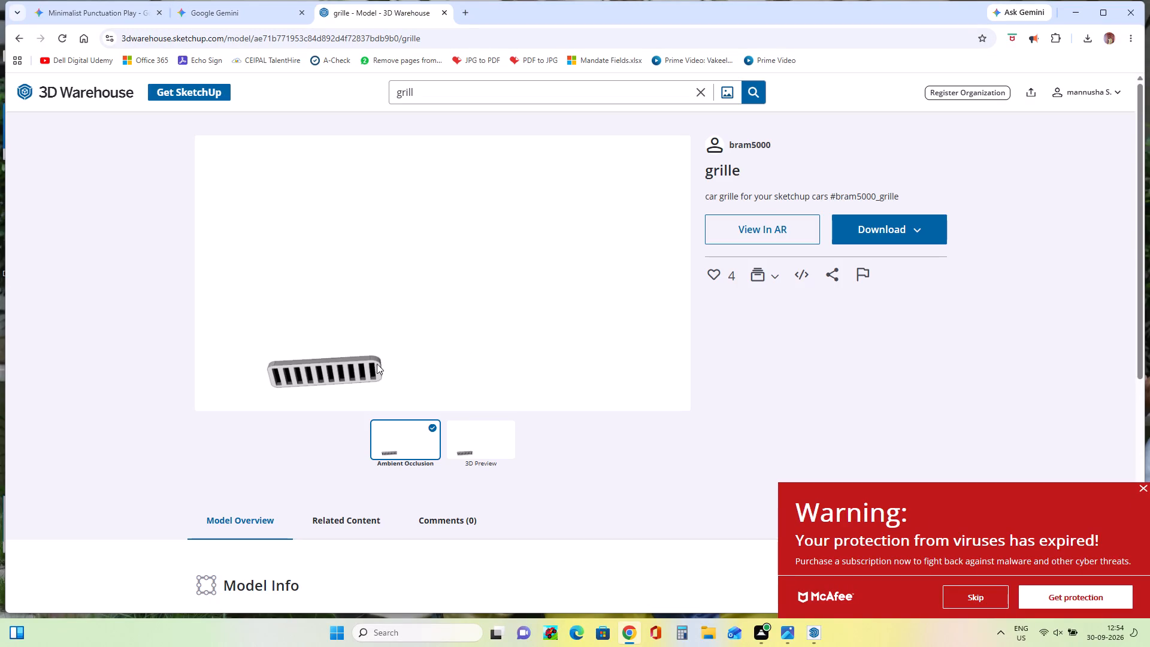
Go back to the grill search results and look through them for a more suitable grille model.
{"action": "left_click", "coordinate": [14, 38]}
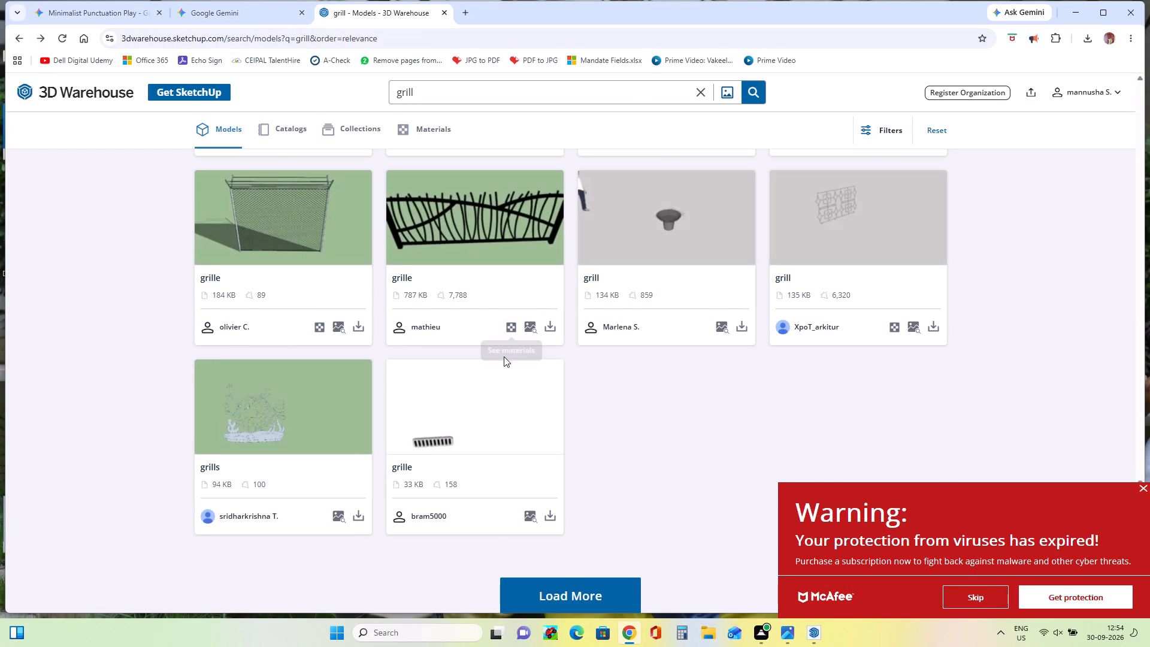
{"action": "scroll", "coordinate": [503, 356], "scroll_direction": "up", "scroll_amount": 7}
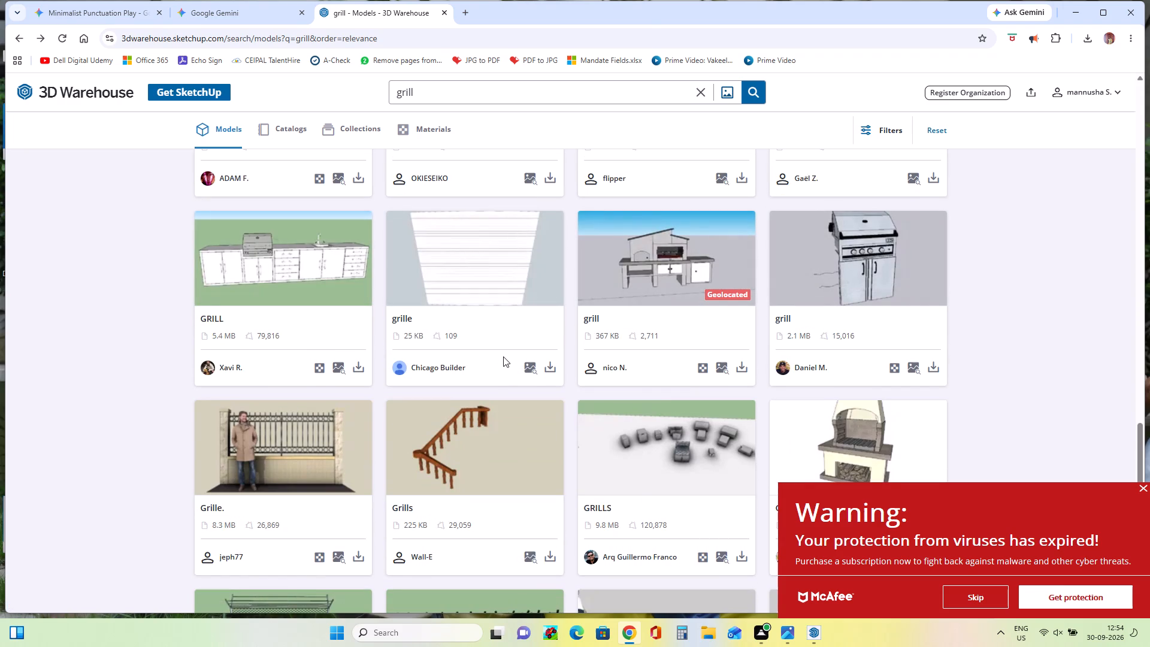
{"action": "scroll", "coordinate": [503, 356], "scroll_direction": "up", "scroll_amount": 6}
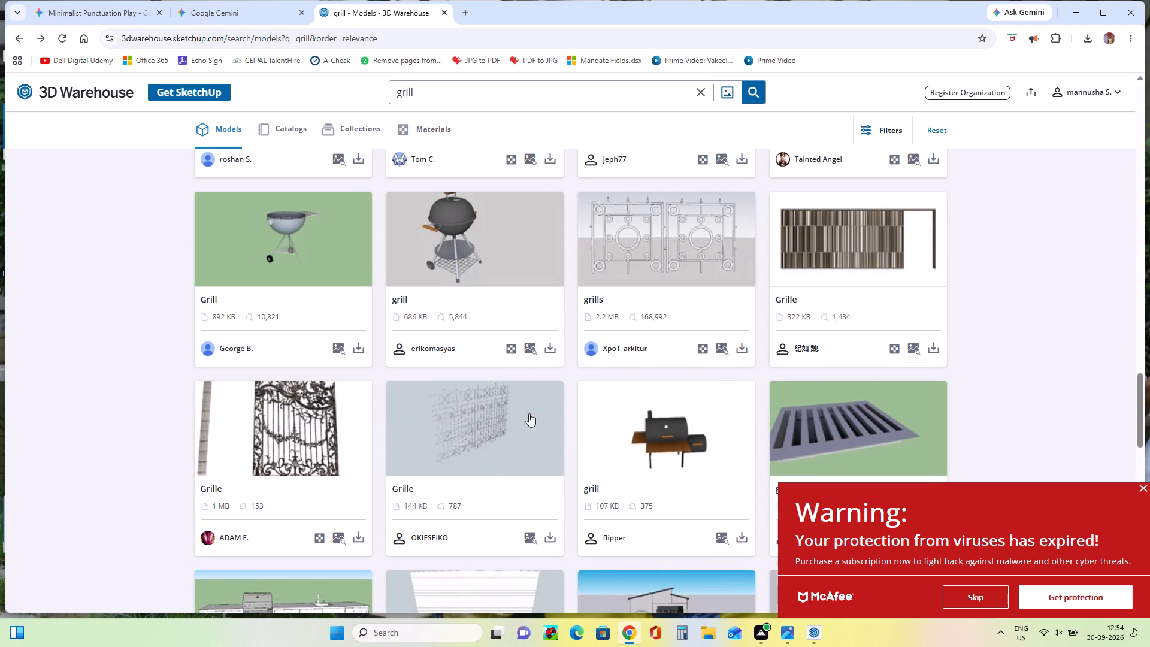
{"action": "scroll", "coordinate": [659, 395], "scroll_direction": "up", "scroll_amount": 3}
{"action": "scroll", "coordinate": [659, 394], "scroll_direction": "down", "scroll_amount": 4}
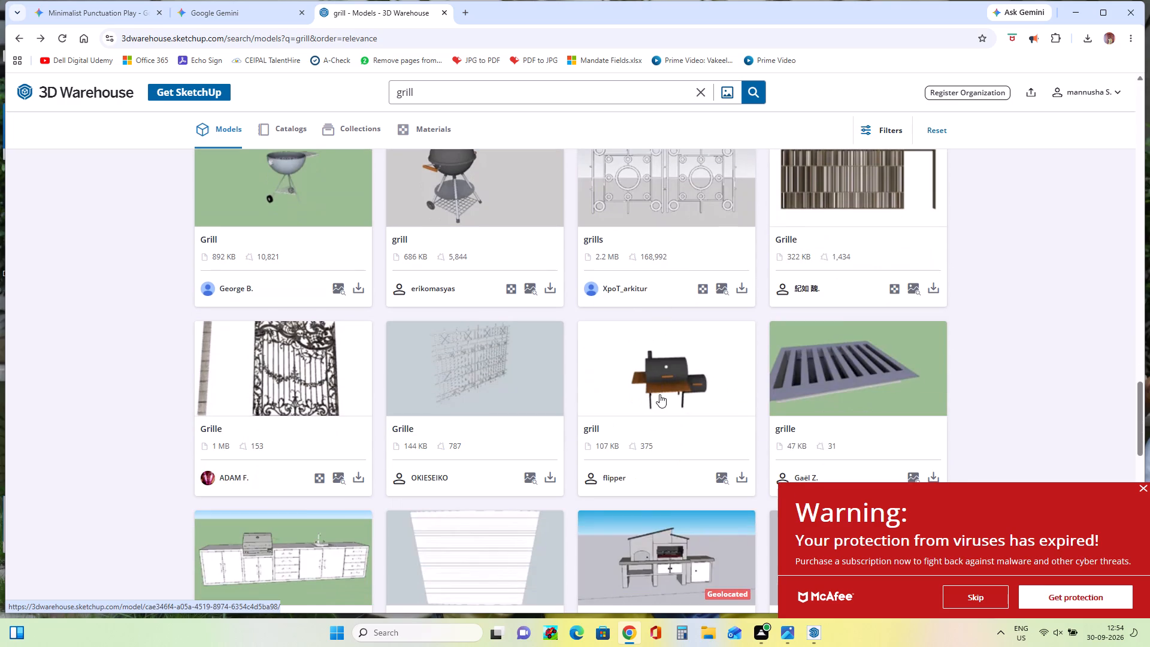
{"action": "scroll", "coordinate": [659, 394], "scroll_direction": "up", "scroll_amount": 8}
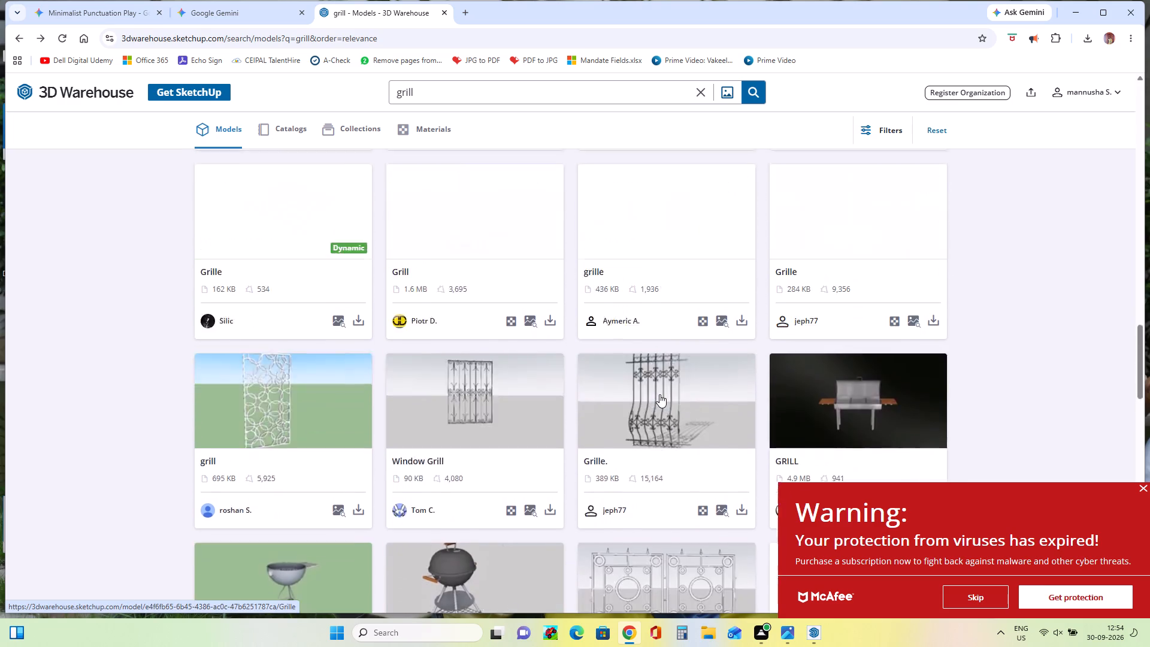
{"action": "scroll", "coordinate": [659, 394], "scroll_direction": "up", "scroll_amount": 7}
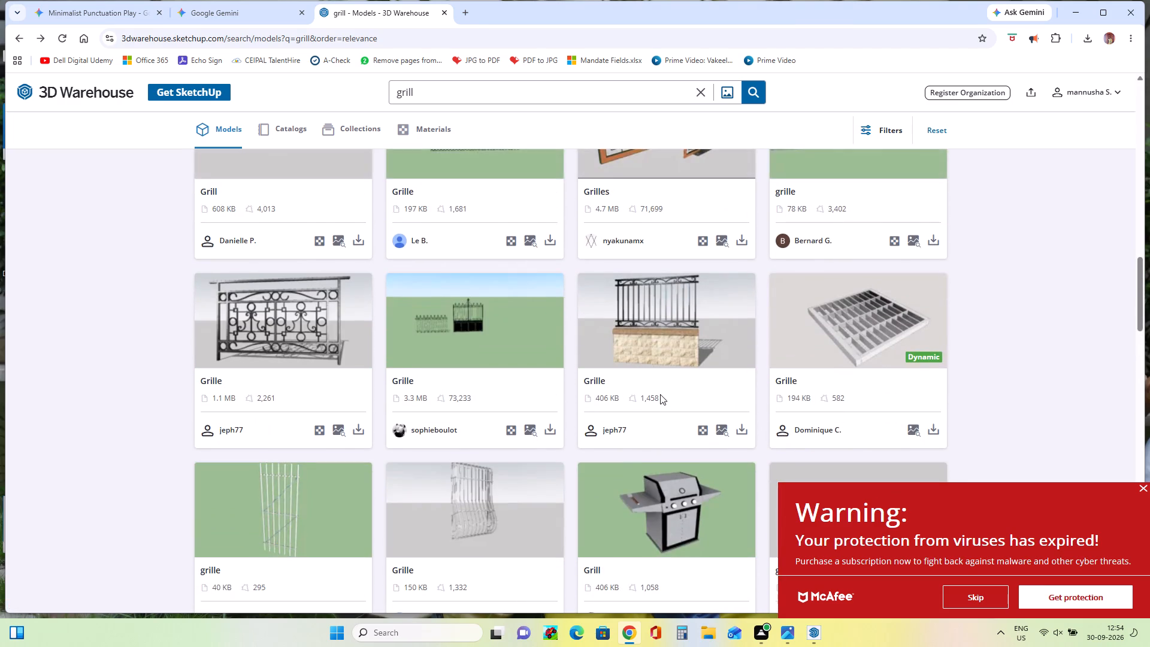
{"action": "scroll", "coordinate": [660, 394], "scroll_direction": "up", "scroll_amount": 10}
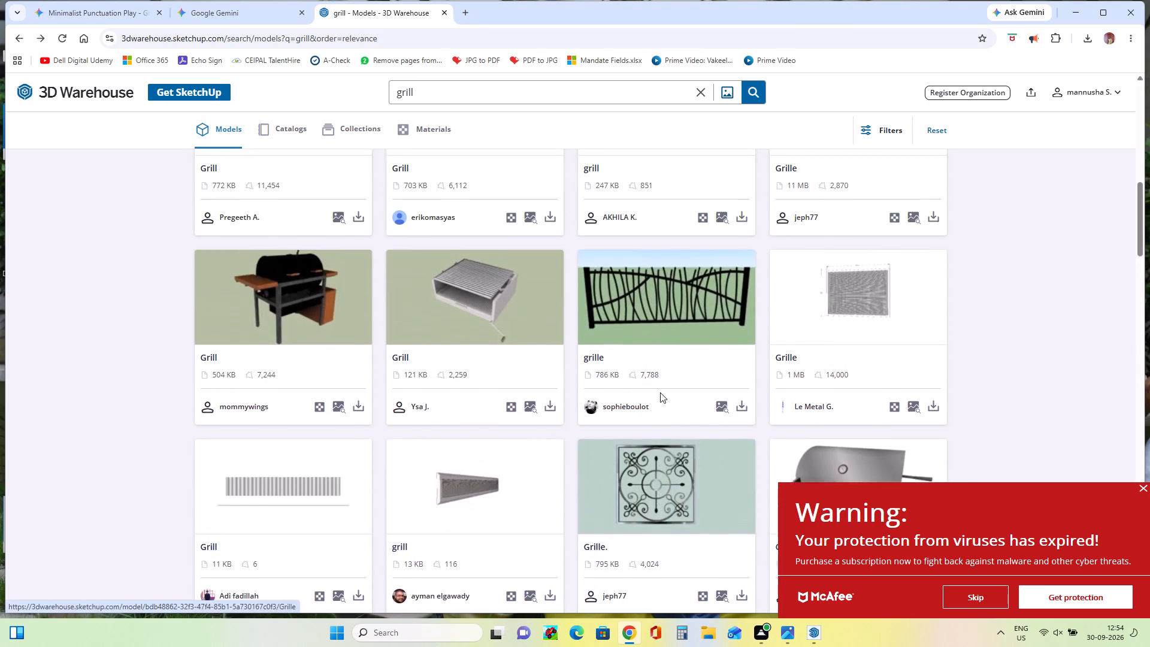
{"action": "scroll", "coordinate": [660, 392], "scroll_direction": "up", "scroll_amount": 6}
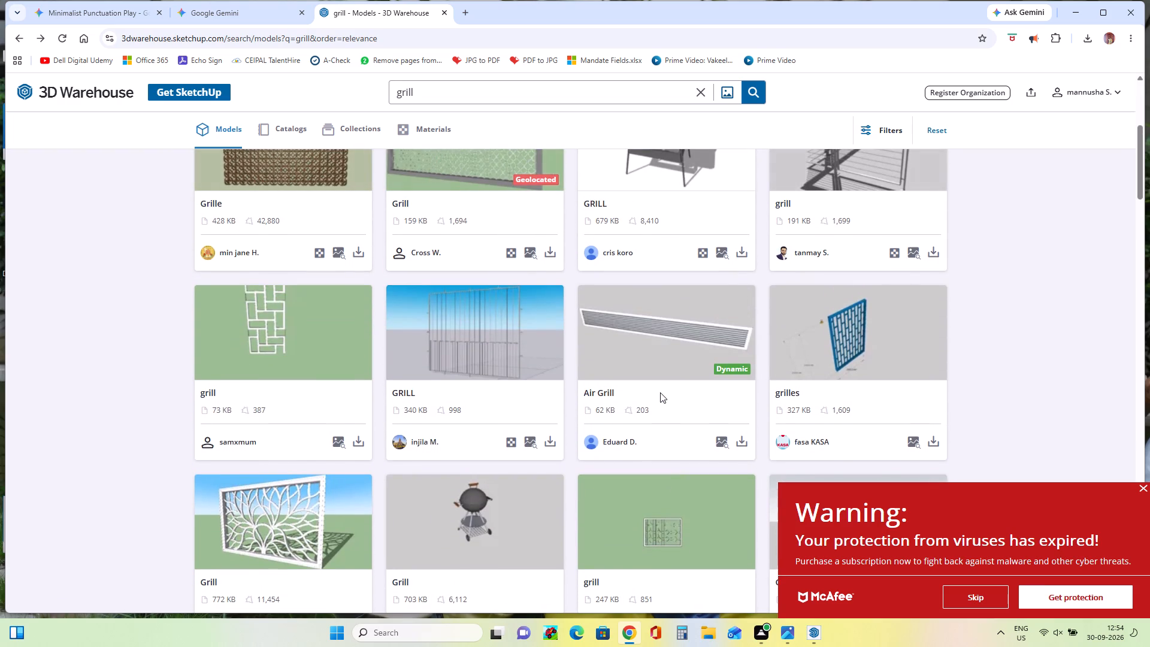
{"action": "scroll", "coordinate": [660, 392], "scroll_direction": "up", "scroll_amount": 2}
{"action": "scroll", "coordinate": [660, 392], "scroll_direction": "down", "scroll_amount": 1}
Open the Air Grill model from the search results and download it as a SketchUp file.
{"action": "left_click", "coordinate": [660, 392]}
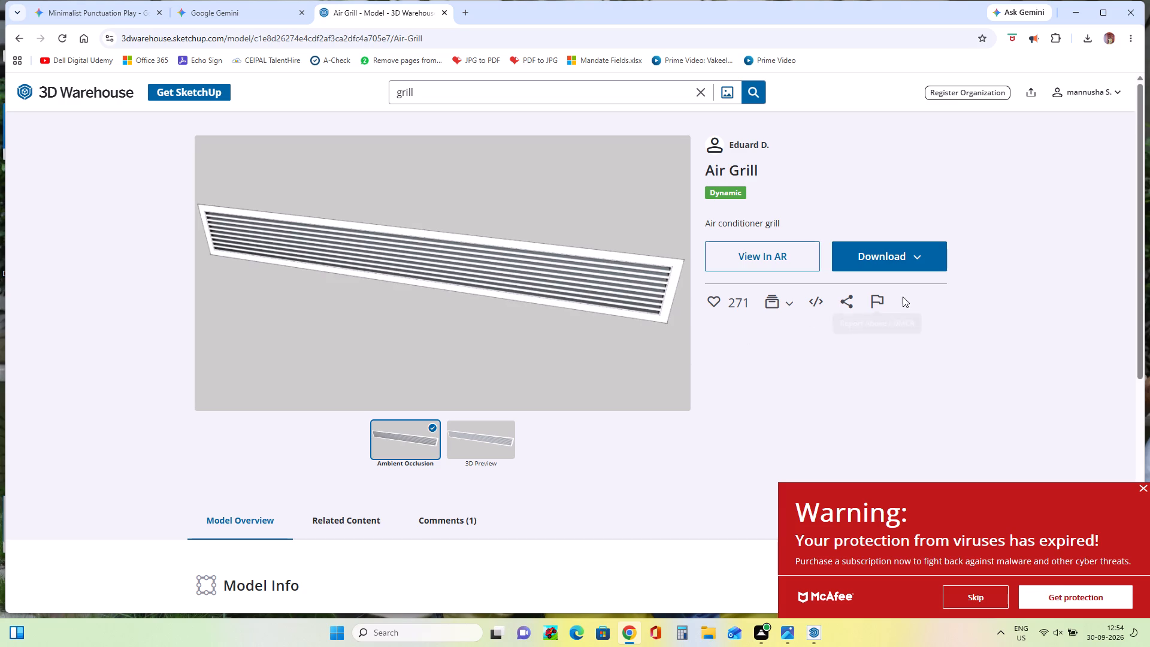
{"action": "left_click", "coordinate": [891, 246]}
{"action": "left_click", "coordinate": [885, 286]}
Switch to SketchUp, import the downloaded Air+Grill2 file and place the grille on the open ground beside the house.
{"action": "left_click", "coordinate": [1076, 11]}
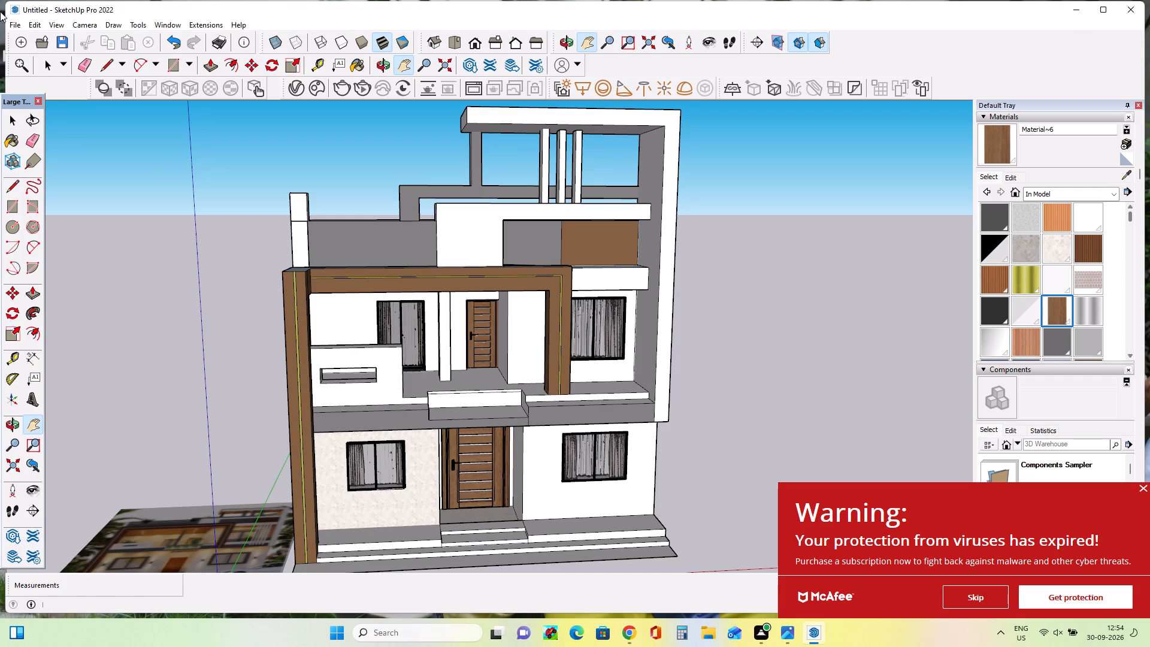
{"action": "left_click", "coordinate": [15, 23]}
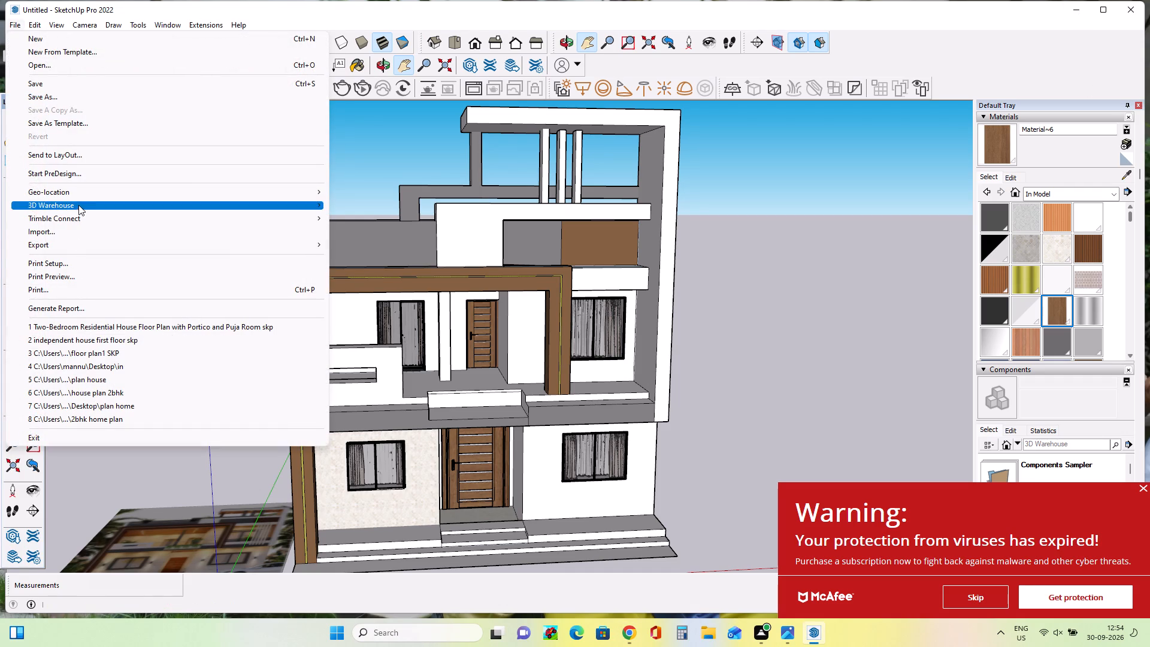
{"action": "double_click", "coordinate": [79, 233]}
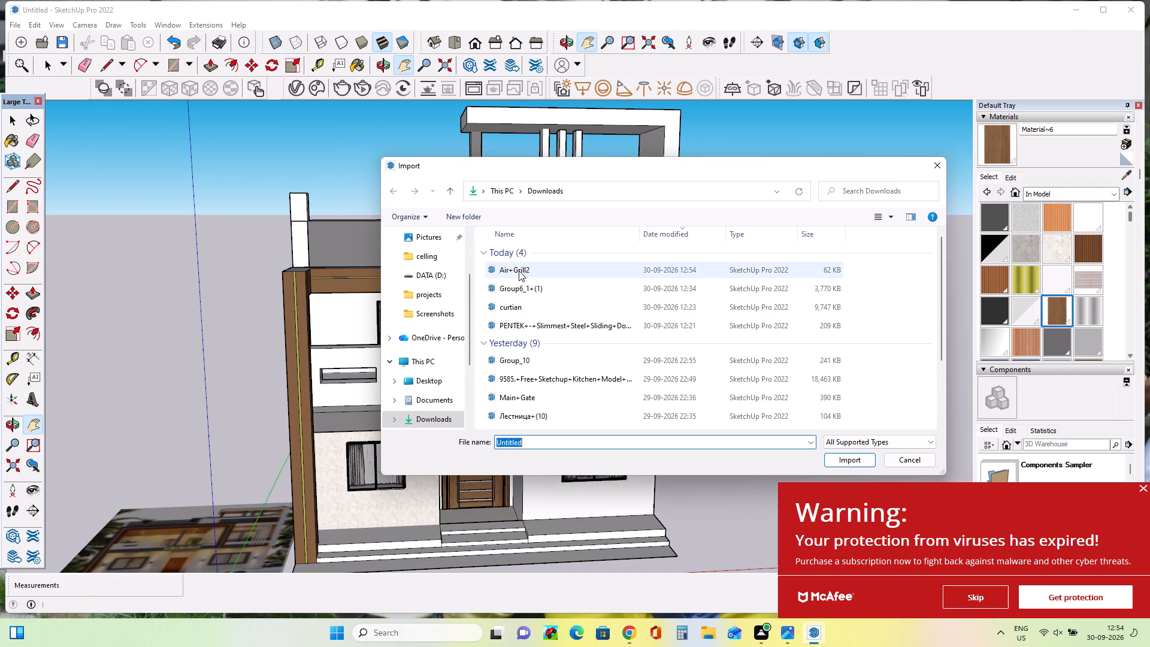
{"action": "left_click", "coordinate": [519, 271]}
{"action": "left_click", "coordinate": [851, 462]}
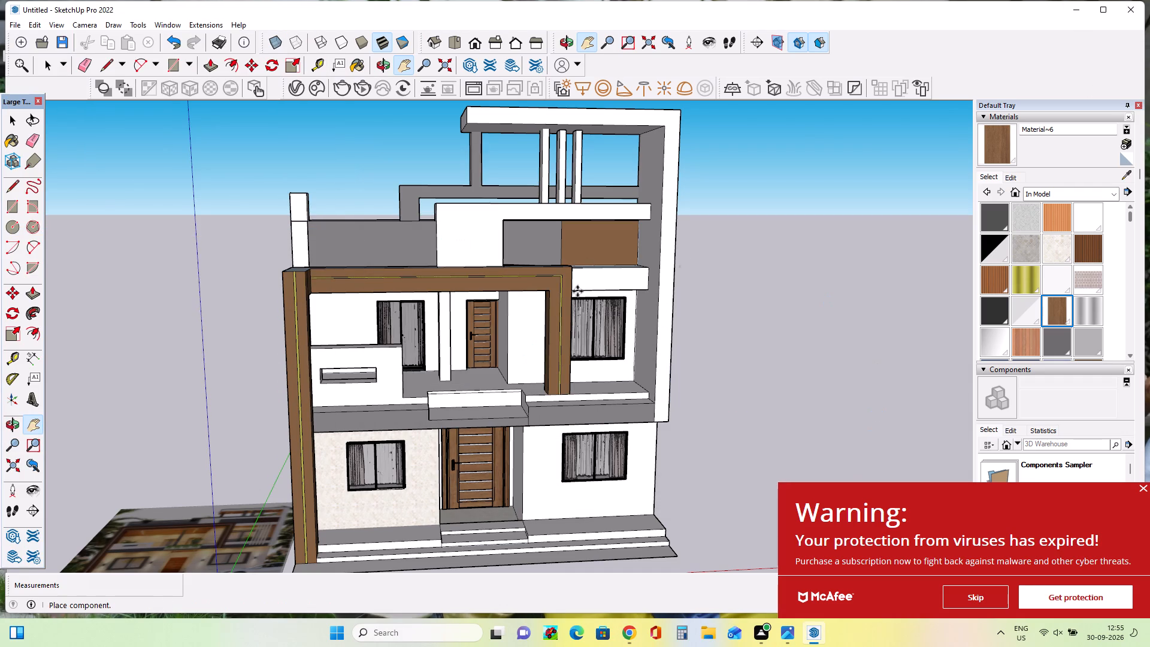
{"action": "double_click", "coordinate": [742, 366]}
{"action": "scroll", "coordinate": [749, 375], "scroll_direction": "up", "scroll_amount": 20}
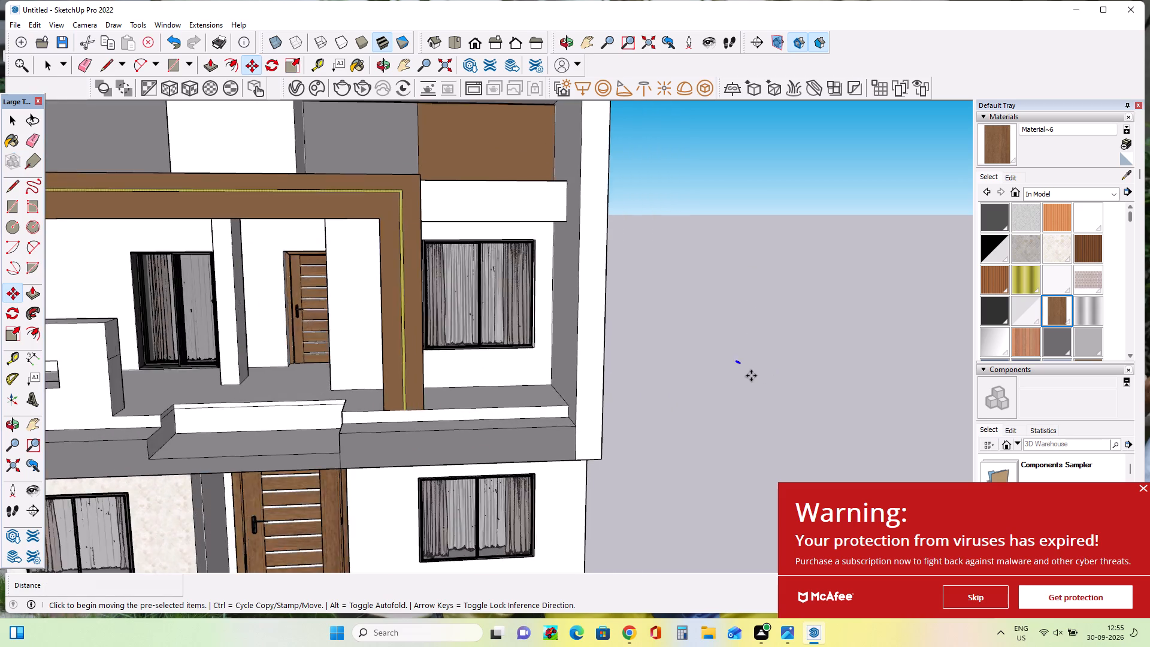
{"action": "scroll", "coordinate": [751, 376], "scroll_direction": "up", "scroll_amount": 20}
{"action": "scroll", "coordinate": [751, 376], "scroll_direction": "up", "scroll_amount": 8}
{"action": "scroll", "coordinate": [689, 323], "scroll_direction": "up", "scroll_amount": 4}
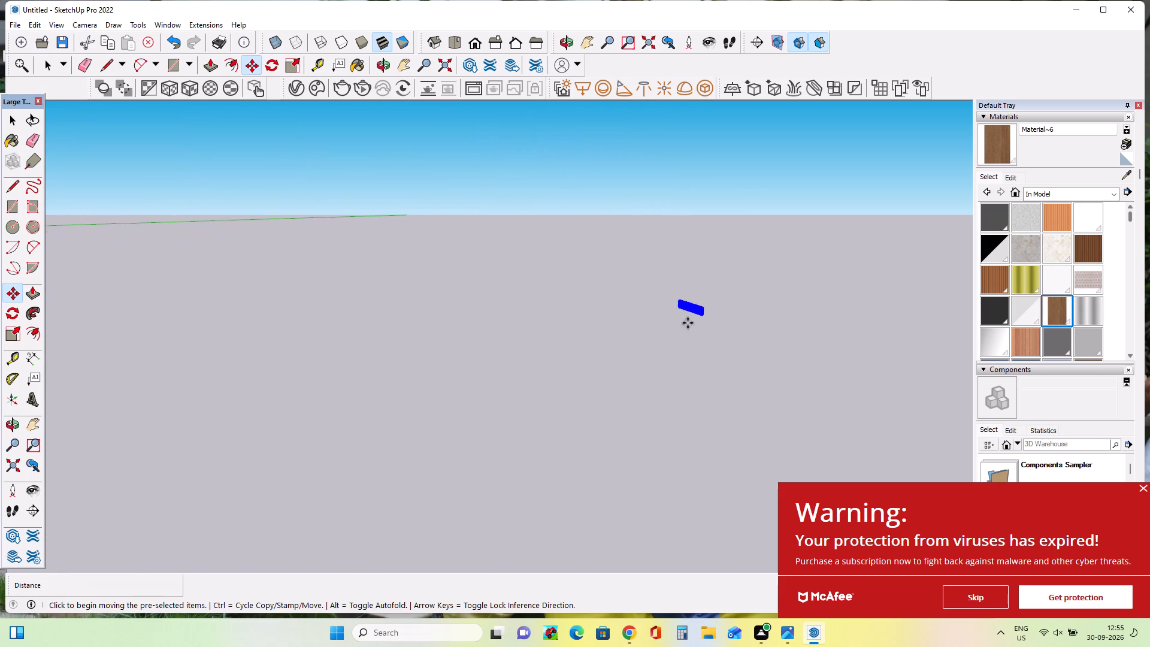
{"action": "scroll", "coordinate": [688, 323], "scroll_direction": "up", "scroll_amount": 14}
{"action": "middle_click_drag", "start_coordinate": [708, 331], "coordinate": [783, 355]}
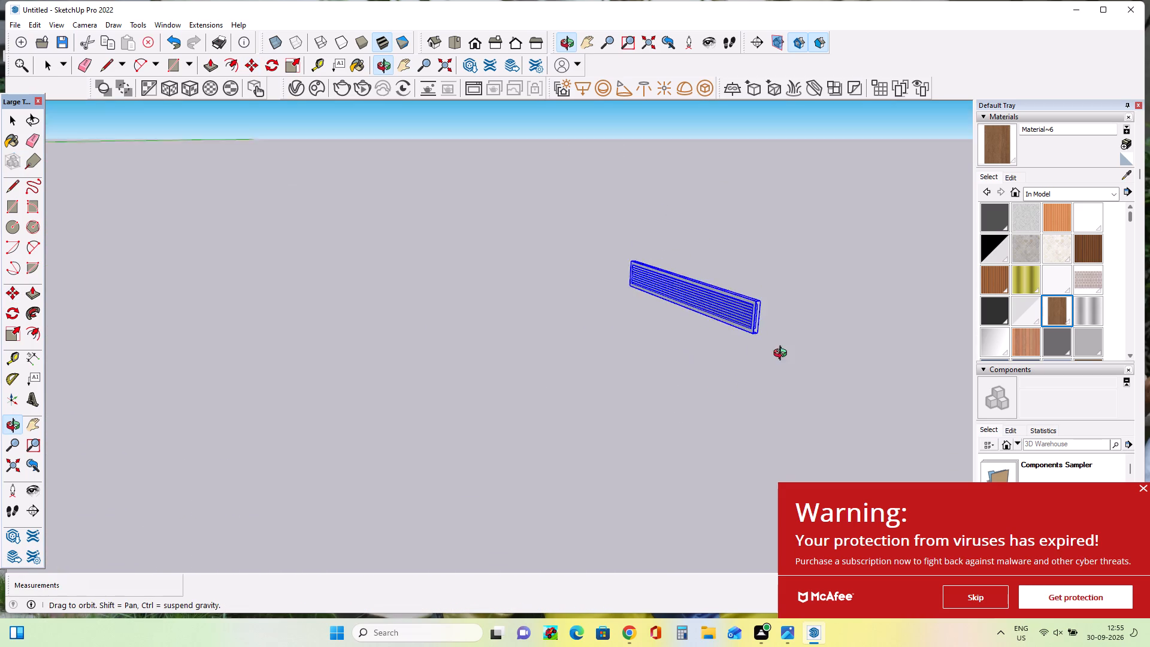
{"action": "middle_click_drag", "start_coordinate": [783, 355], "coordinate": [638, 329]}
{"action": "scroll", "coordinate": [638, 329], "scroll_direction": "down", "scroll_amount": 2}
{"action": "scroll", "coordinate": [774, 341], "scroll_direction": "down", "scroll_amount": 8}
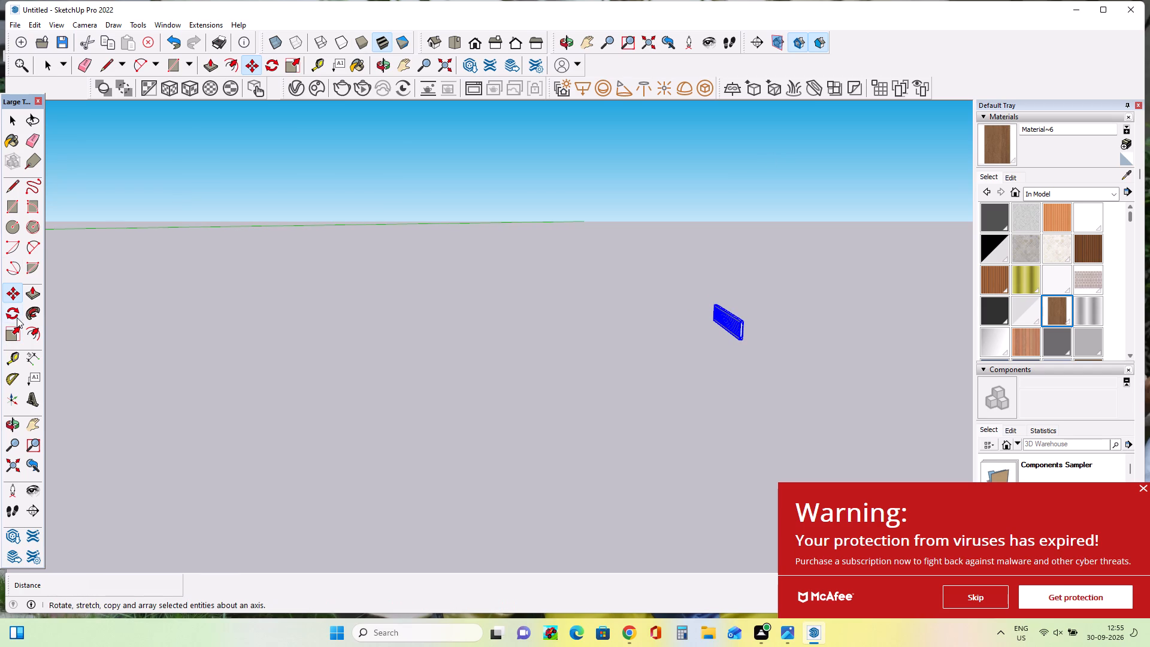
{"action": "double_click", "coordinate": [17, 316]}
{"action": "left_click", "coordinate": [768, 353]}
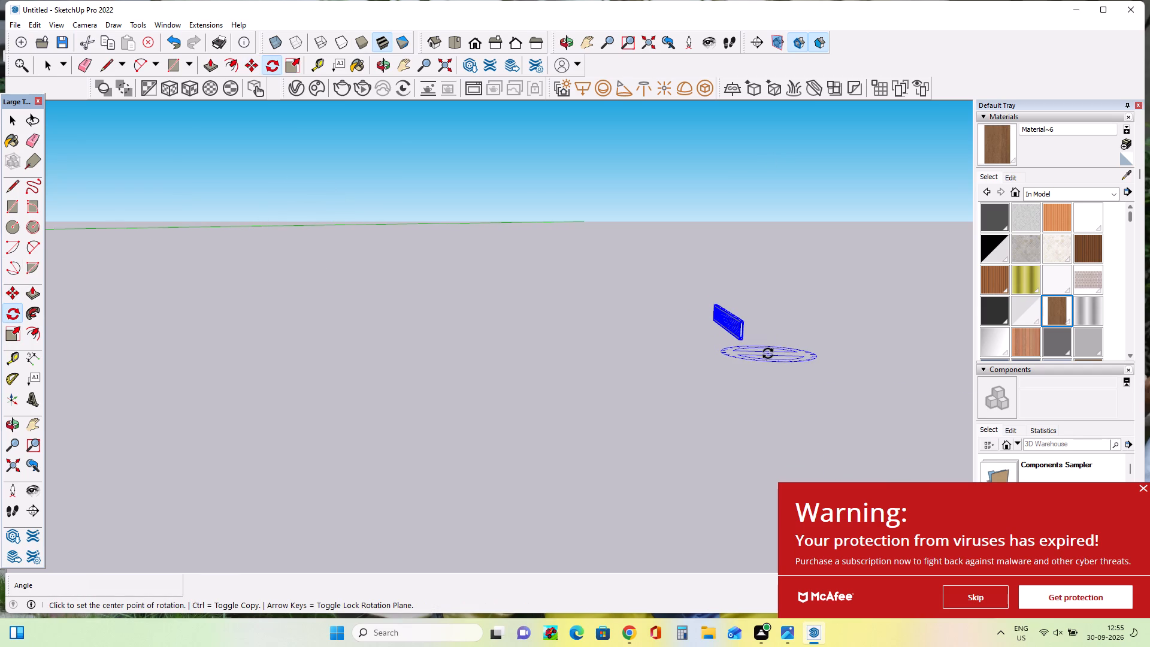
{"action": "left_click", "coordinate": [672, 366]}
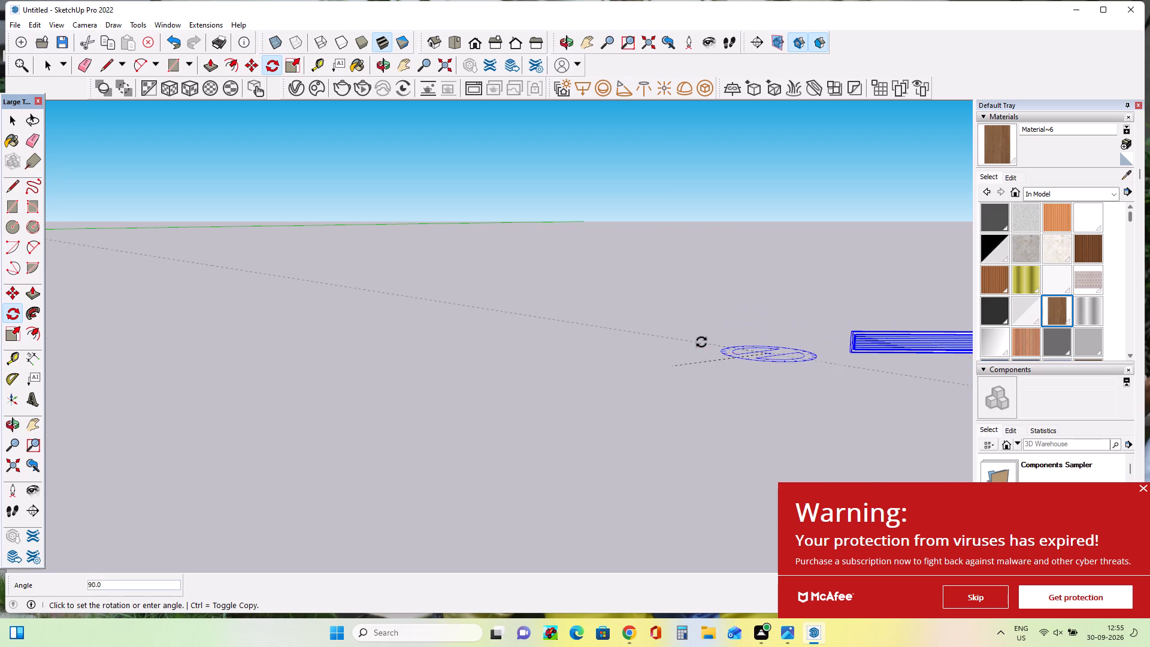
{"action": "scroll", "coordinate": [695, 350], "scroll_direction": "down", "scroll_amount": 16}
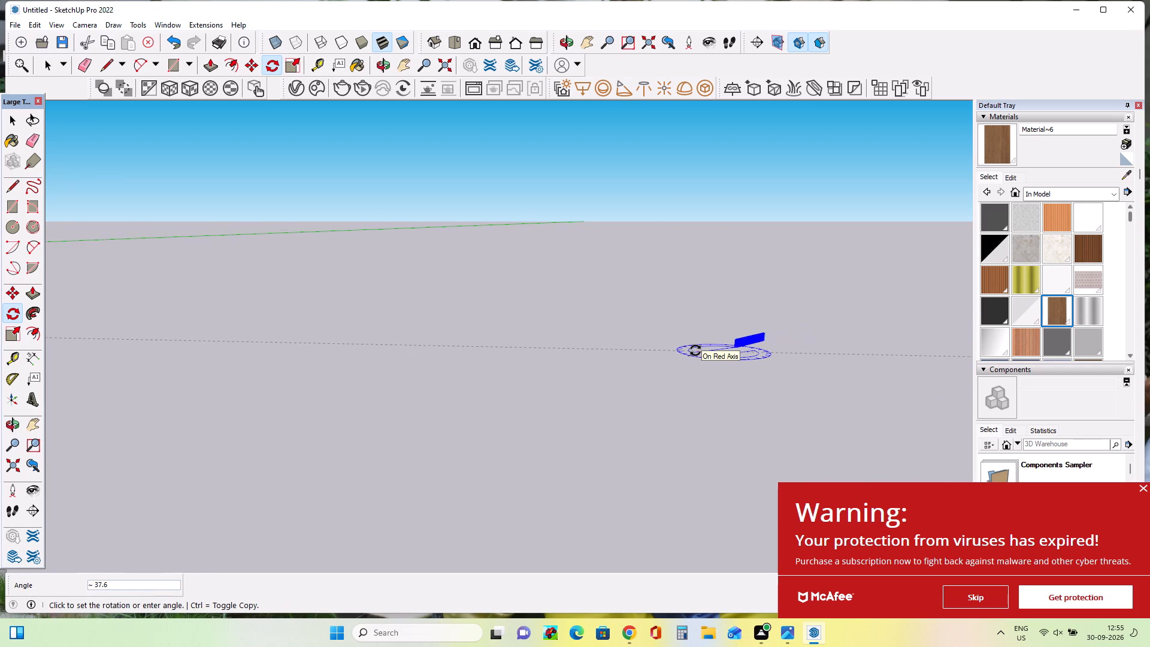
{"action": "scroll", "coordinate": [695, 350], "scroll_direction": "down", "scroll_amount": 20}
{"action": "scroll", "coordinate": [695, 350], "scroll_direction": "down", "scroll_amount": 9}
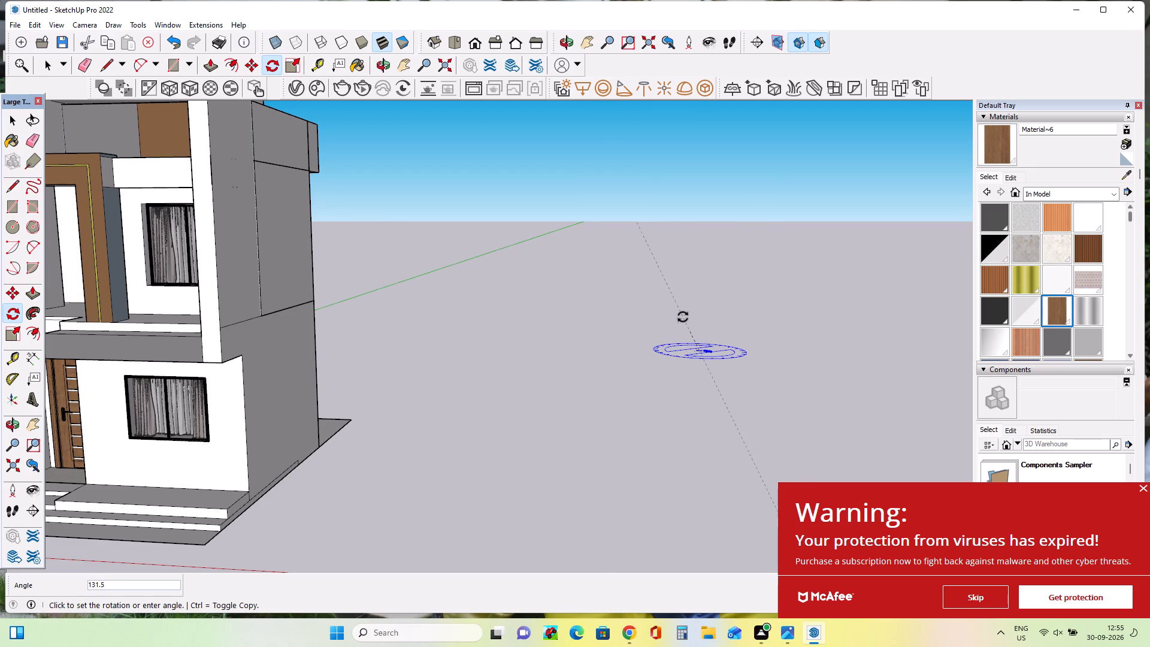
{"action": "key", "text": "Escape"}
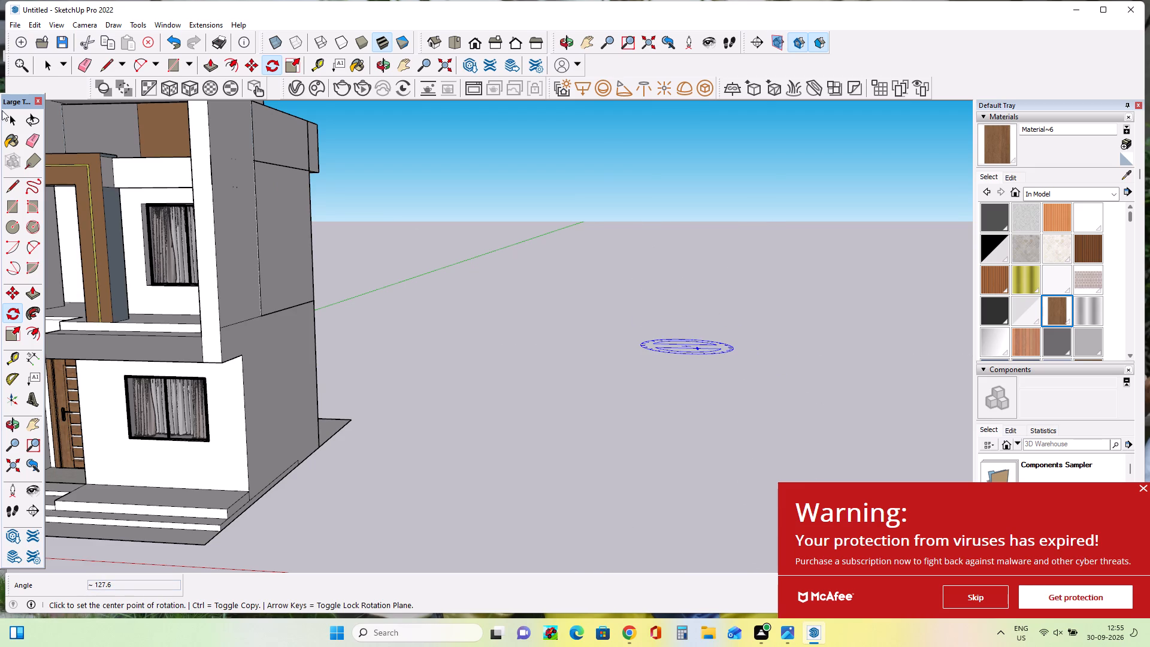
Move the imported grille about 176' 3" across the ground, close to the side of the house.
{"action": "left_click", "coordinate": [13, 292]}
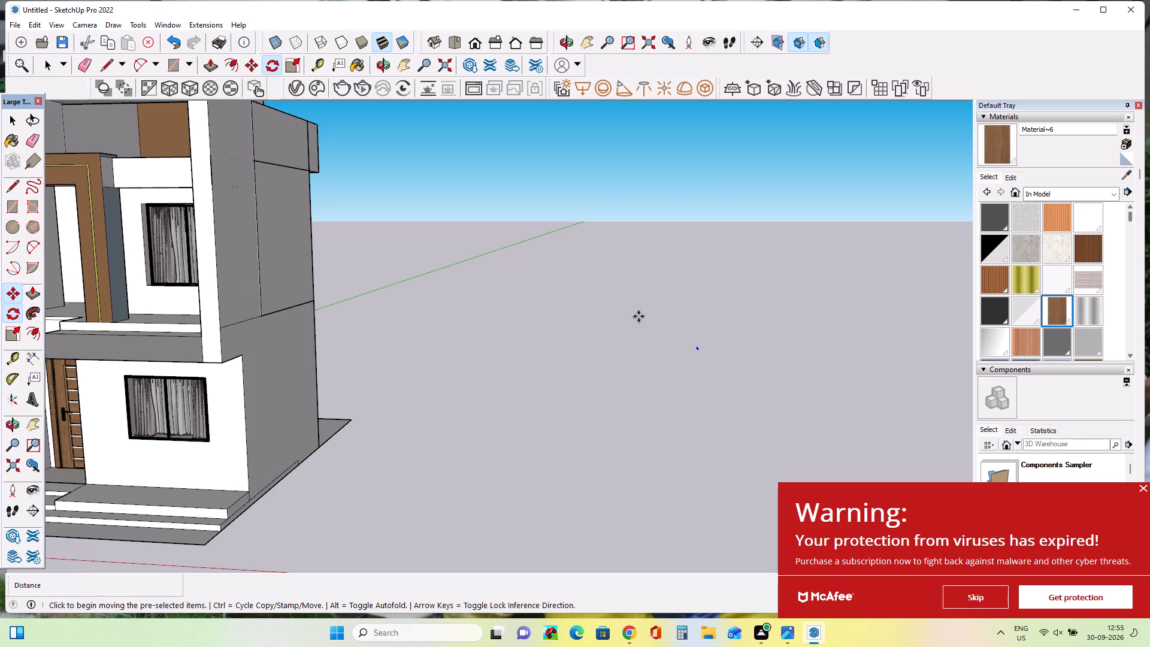
{"action": "double_click", "coordinate": [700, 347]}
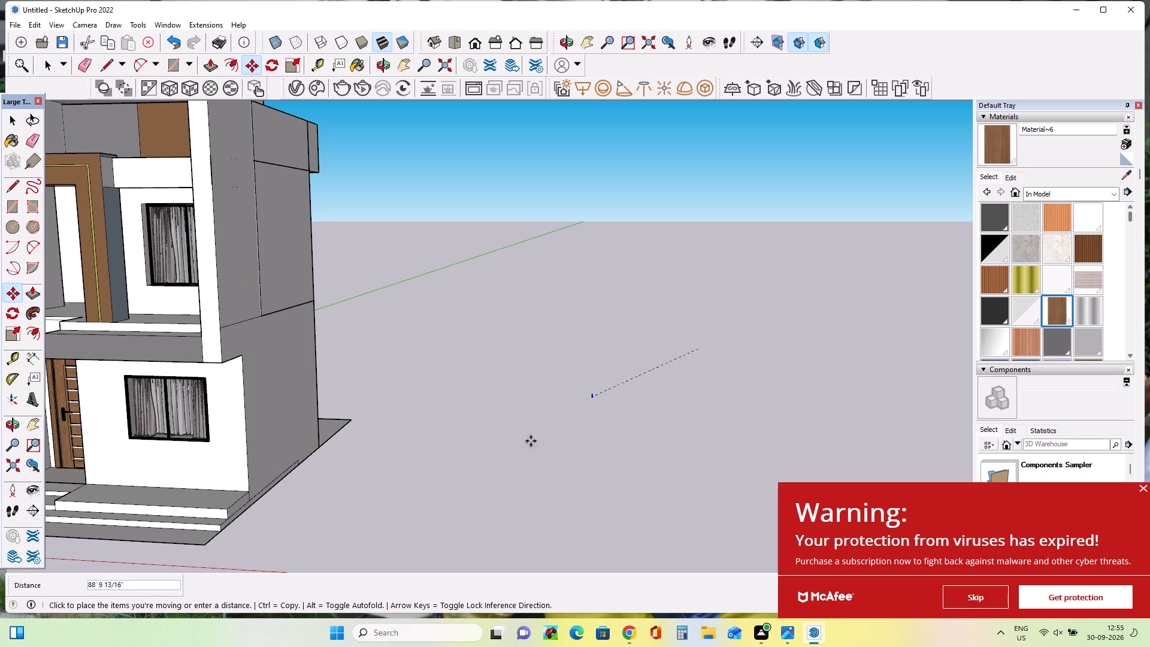
{"action": "double_click", "coordinate": [356, 497]}
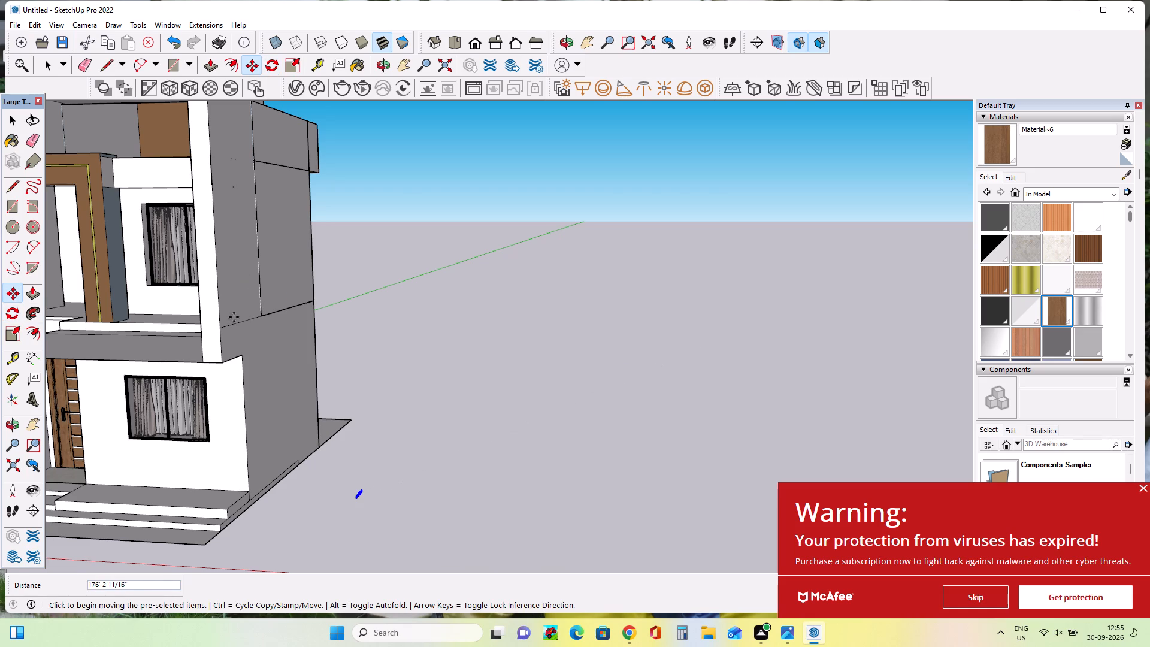
Rotate the imported grille about 96° on the ground plane so its length runs roughly along the house front.
{"action": "double_click", "coordinate": [28, 423]}
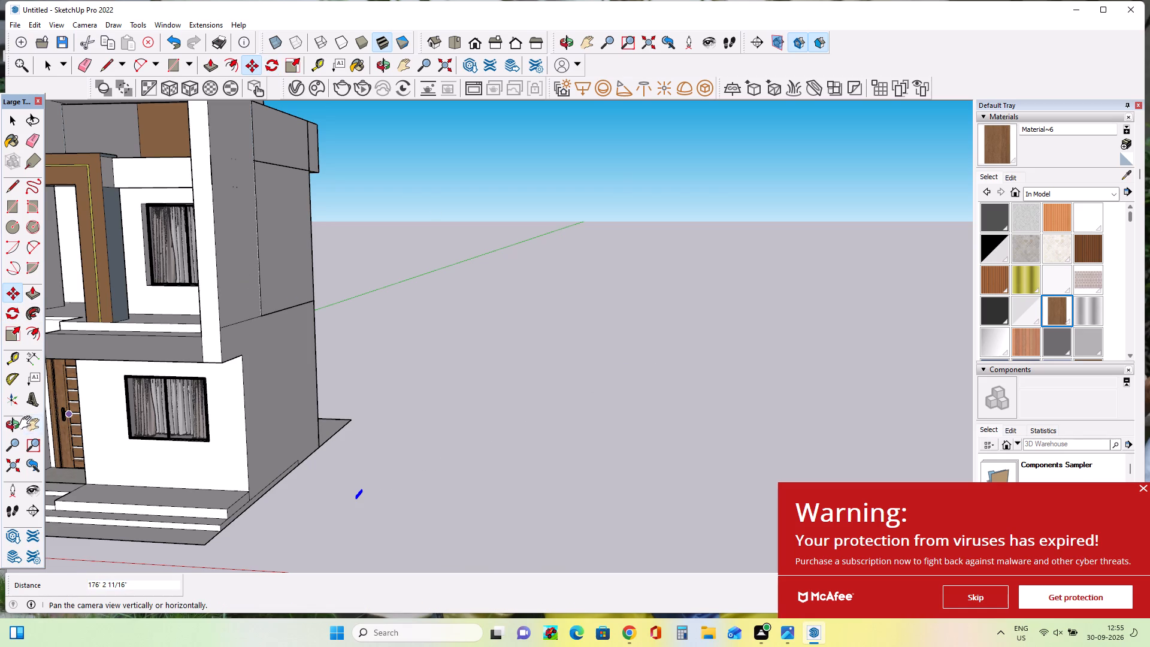
{"action": "left_click", "coordinate": [126, 412]}
{"action": "left_click_drag", "start_coordinate": [126, 412], "coordinate": [290, 285]}
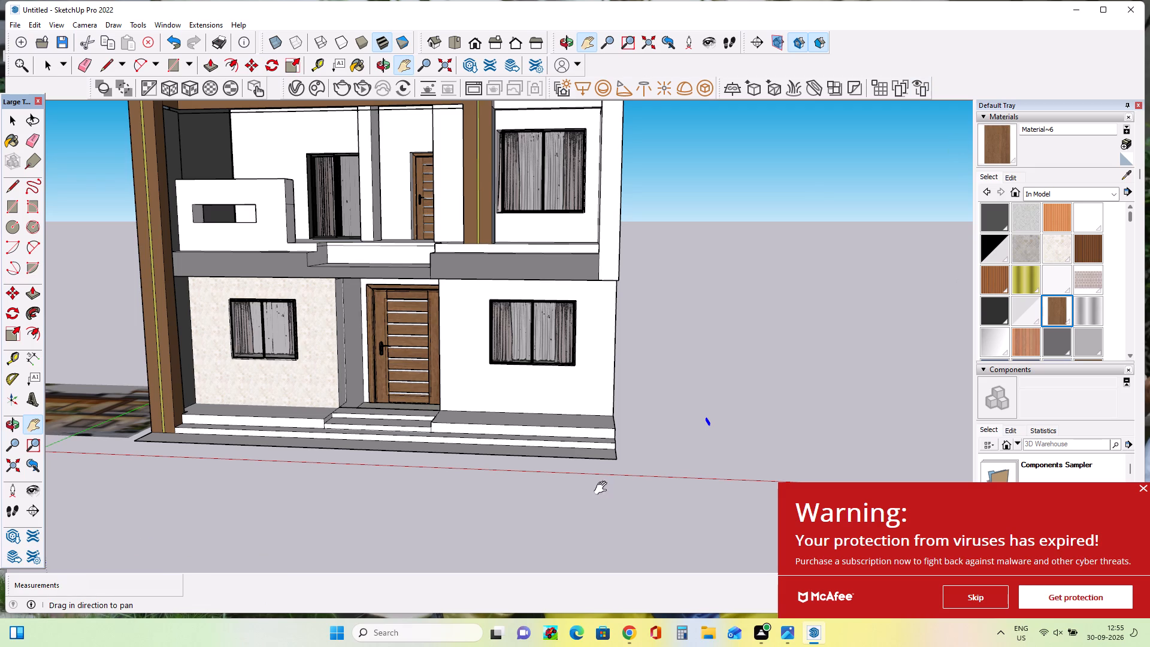
{"action": "scroll", "coordinate": [731, 431], "scroll_direction": "up", "scroll_amount": 8}
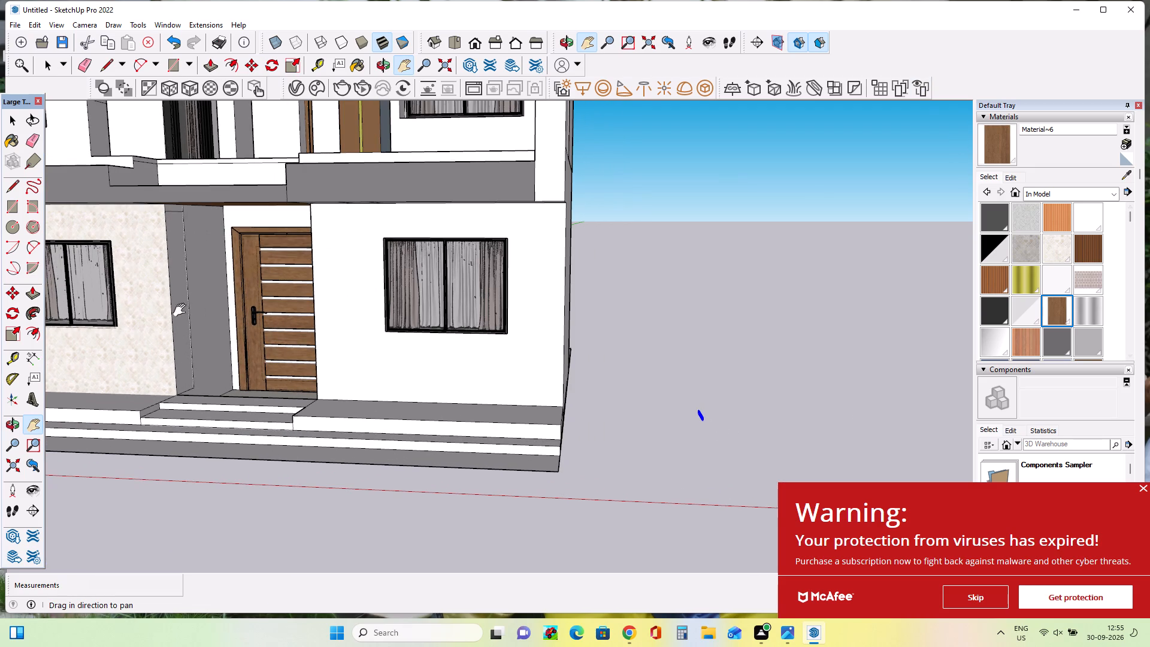
{"action": "left_click", "coordinate": [14, 317]}
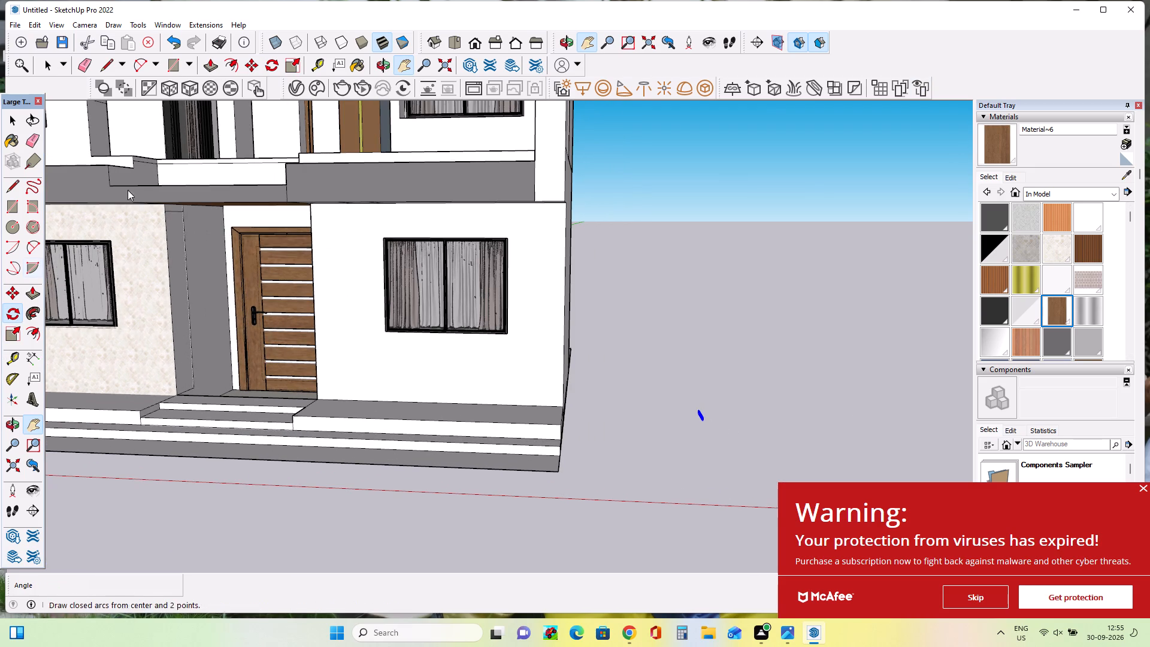
{"action": "double_click", "coordinate": [721, 433]}
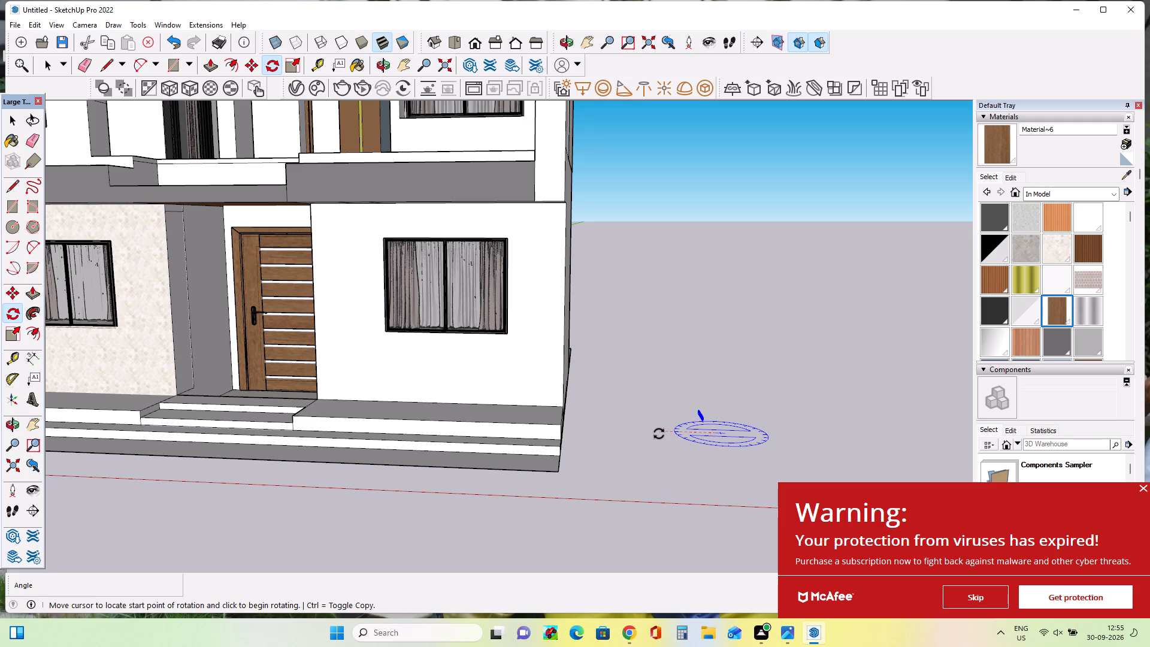
{"action": "double_click", "coordinate": [659, 434]}
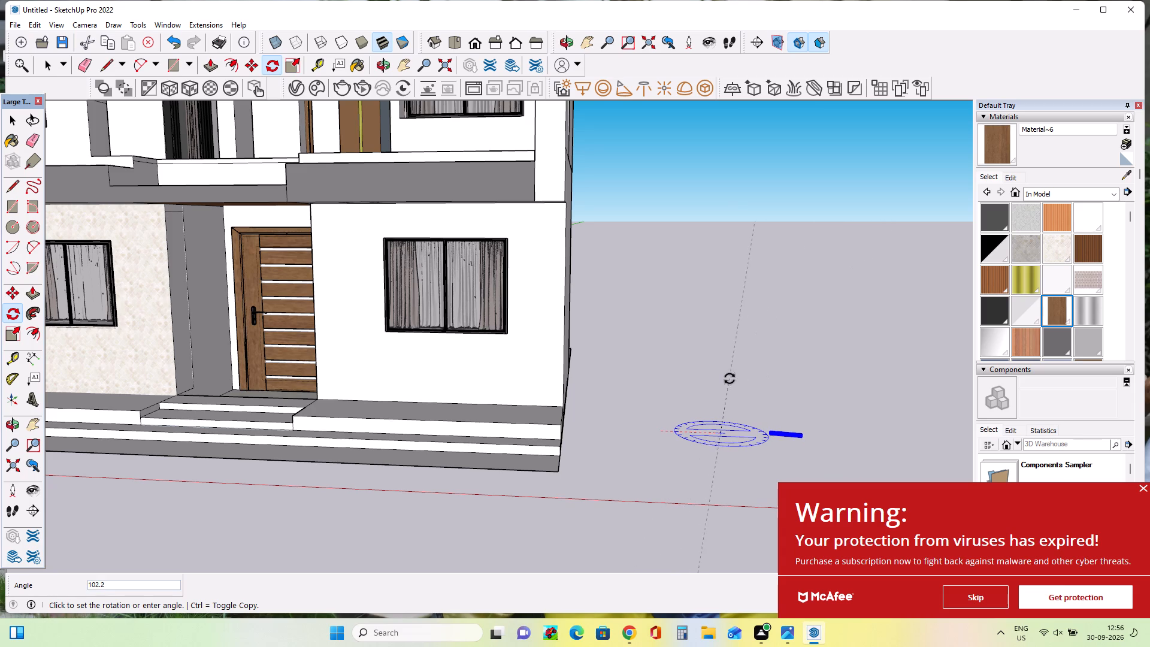
{"action": "left_click", "coordinate": [706, 377]}
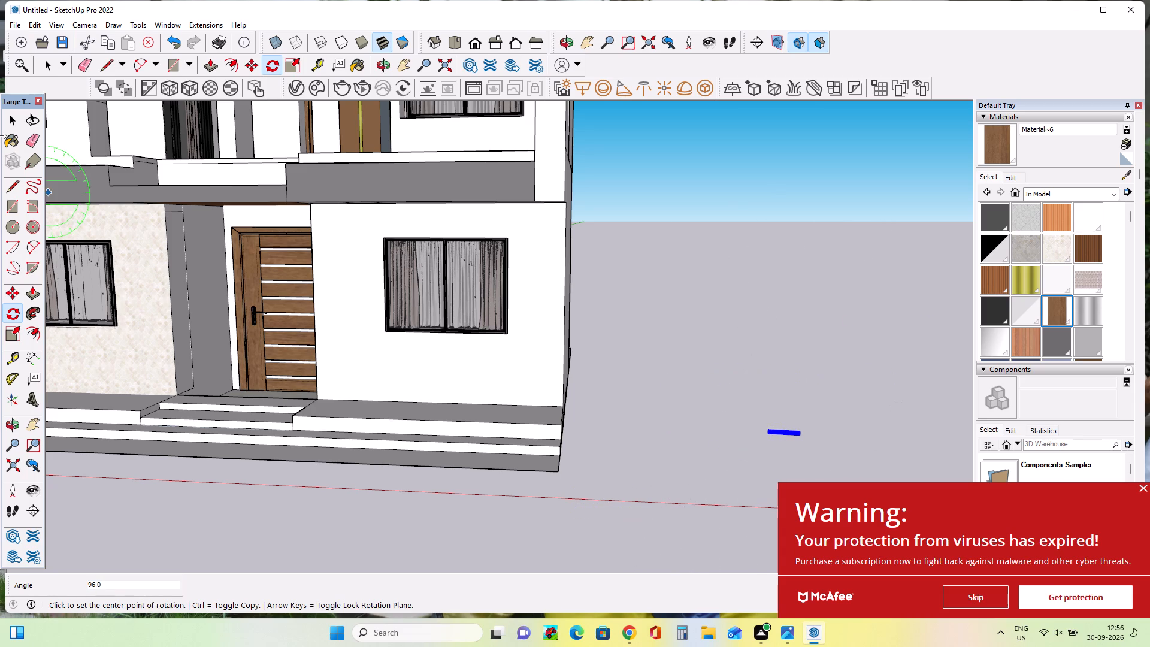
Scale the imported grille up along the red and blue axes so it becomes several times taller.
{"action": "left_click", "coordinate": [17, 336]}
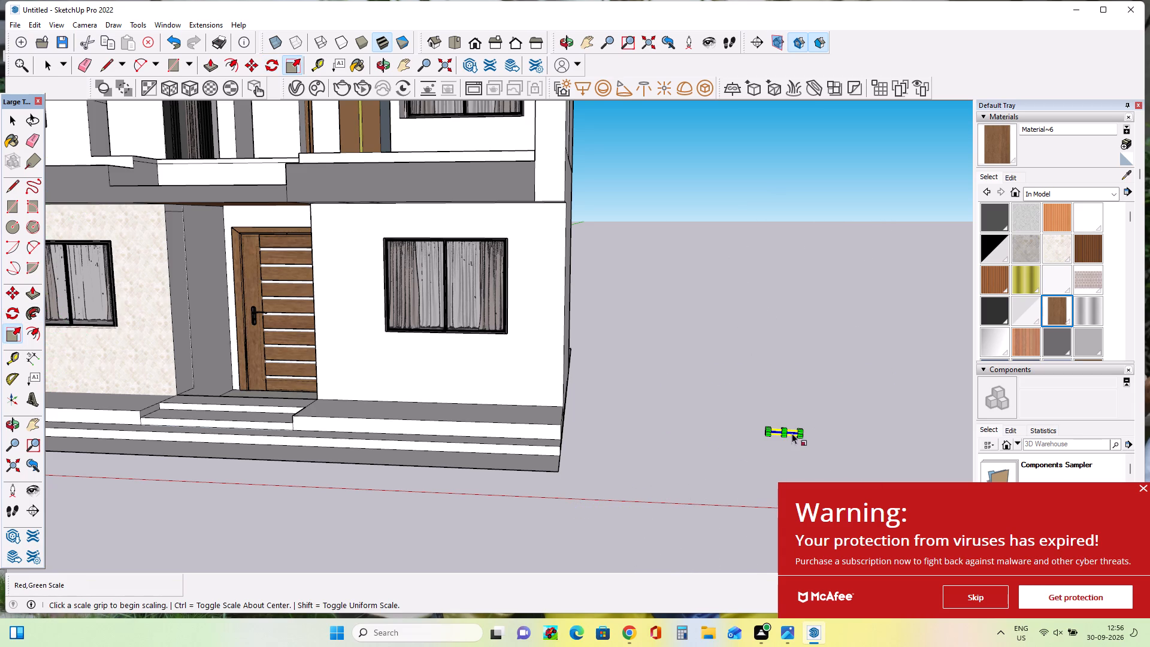
{"action": "scroll", "coordinate": [793, 443], "scroll_direction": "up", "scroll_amount": 4}
{"action": "scroll", "coordinate": [794, 437], "scroll_direction": "up", "scroll_amount": 20}
{"action": "scroll", "coordinate": [794, 437], "scroll_direction": "up", "scroll_amount": 3}
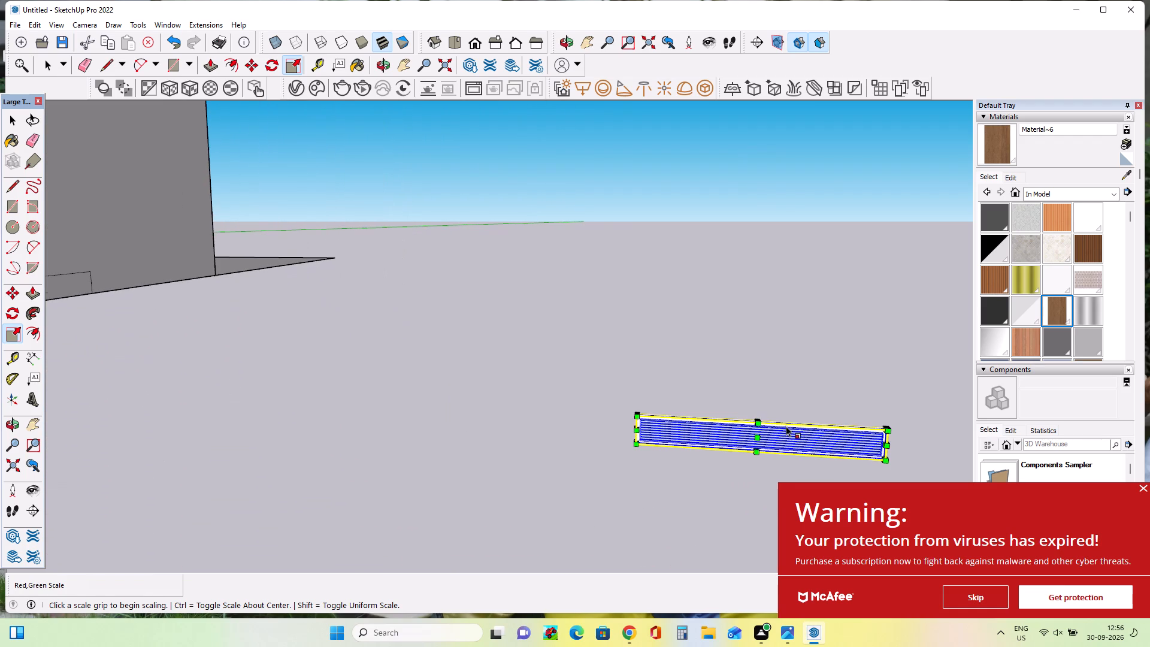
{"action": "scroll", "coordinate": [786, 426], "scroll_direction": "up", "scroll_amount": 1}
{"action": "left_click", "coordinate": [759, 418]}
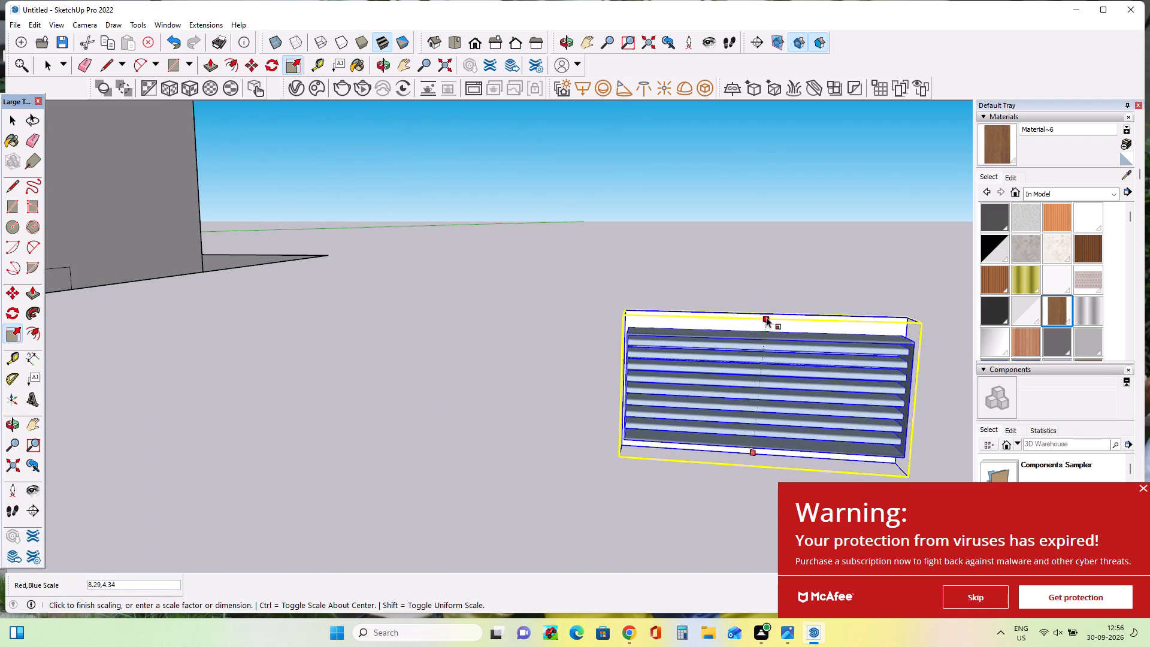
{"action": "left_click", "coordinate": [766, 303]}
Reduce the grille's depth with a red-axis scale factor of 0.12.
{"action": "middle_click_drag", "start_coordinate": [792, 446], "coordinate": [828, 381]}
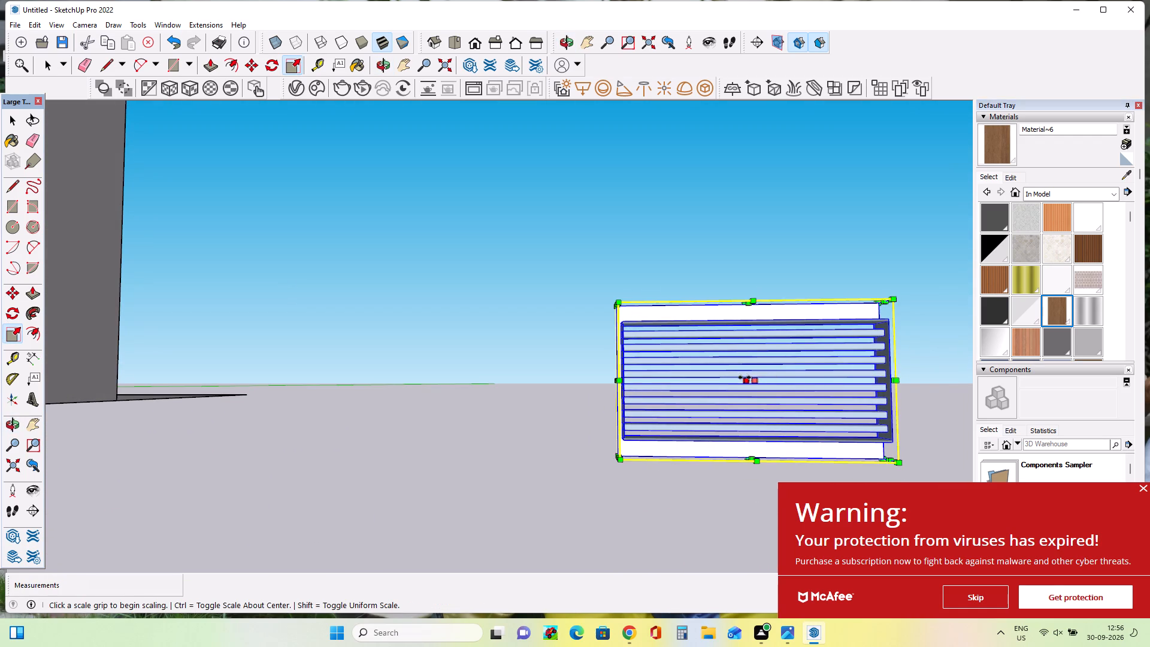
{"action": "left_click", "coordinate": [757, 379]}
{"action": "left_click", "coordinate": [746, 373]}
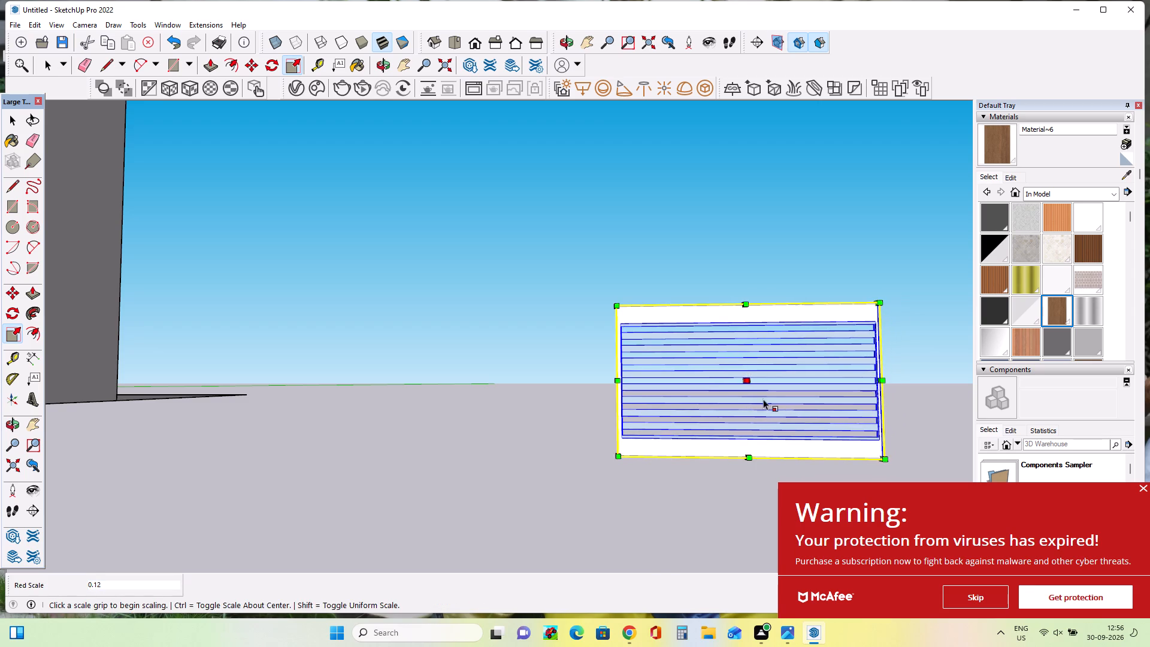
Stretch the grille sideways from its end with red and green scale factors of about -7.60 and 2.39.
{"action": "middle_click_drag", "start_coordinate": [768, 402], "coordinate": [818, 470]}
{"action": "middle_click", "coordinate": [836, 497]}
{"action": "middle_click_drag", "start_coordinate": [895, 531], "coordinate": [901, 522]}
{"action": "scroll", "coordinate": [900, 530], "scroll_direction": "up", "scroll_amount": 1}
{"action": "scroll", "coordinate": [630, 426], "scroll_direction": "up", "scroll_amount": 5}
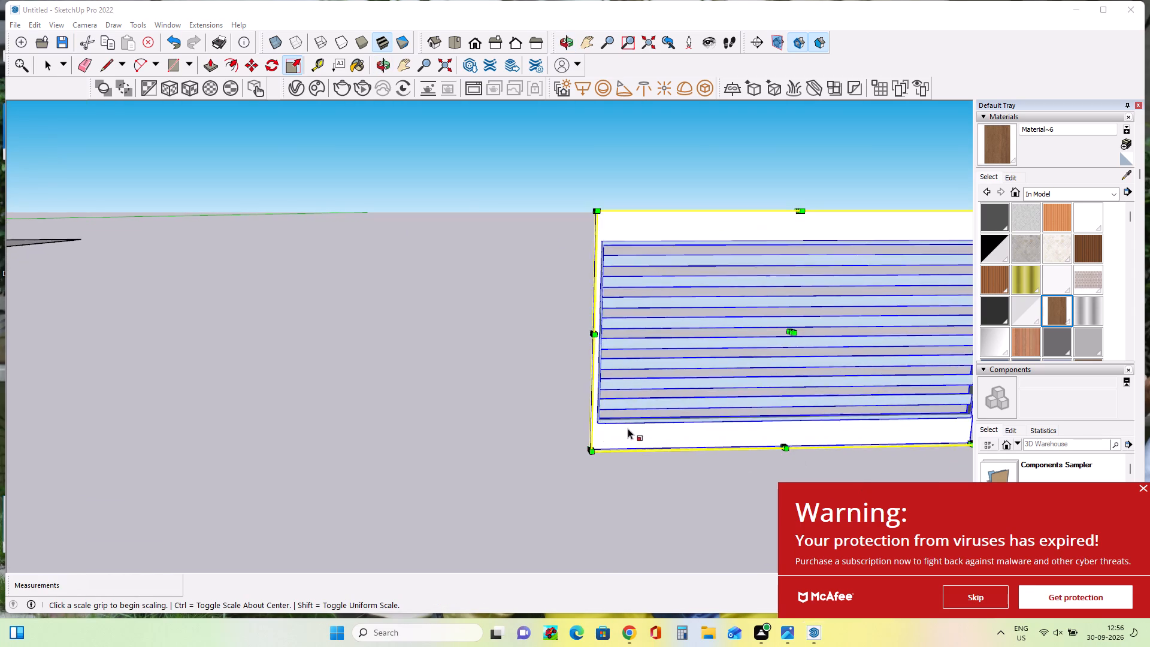
{"action": "scroll", "coordinate": [628, 428], "scroll_direction": "down", "scroll_amount": 8}
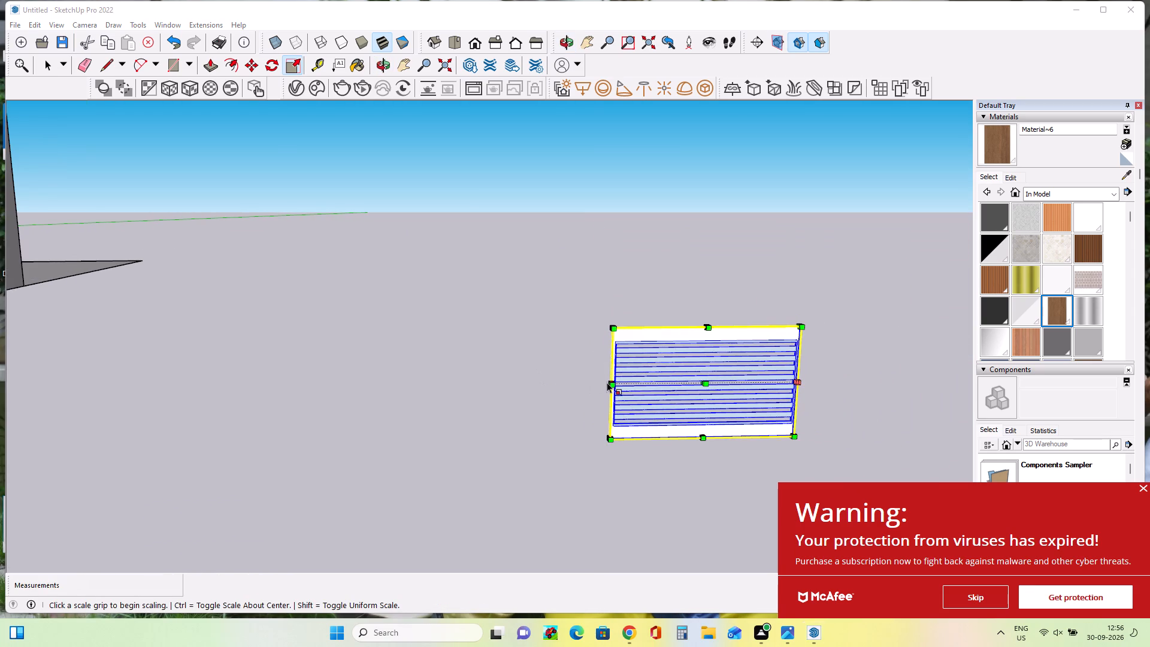
{"action": "left_click", "coordinate": [607, 382]}
{"action": "double_click", "coordinate": [349, 382]}
{"action": "scroll", "coordinate": [677, 407], "scroll_direction": "down", "scroll_amount": 6}
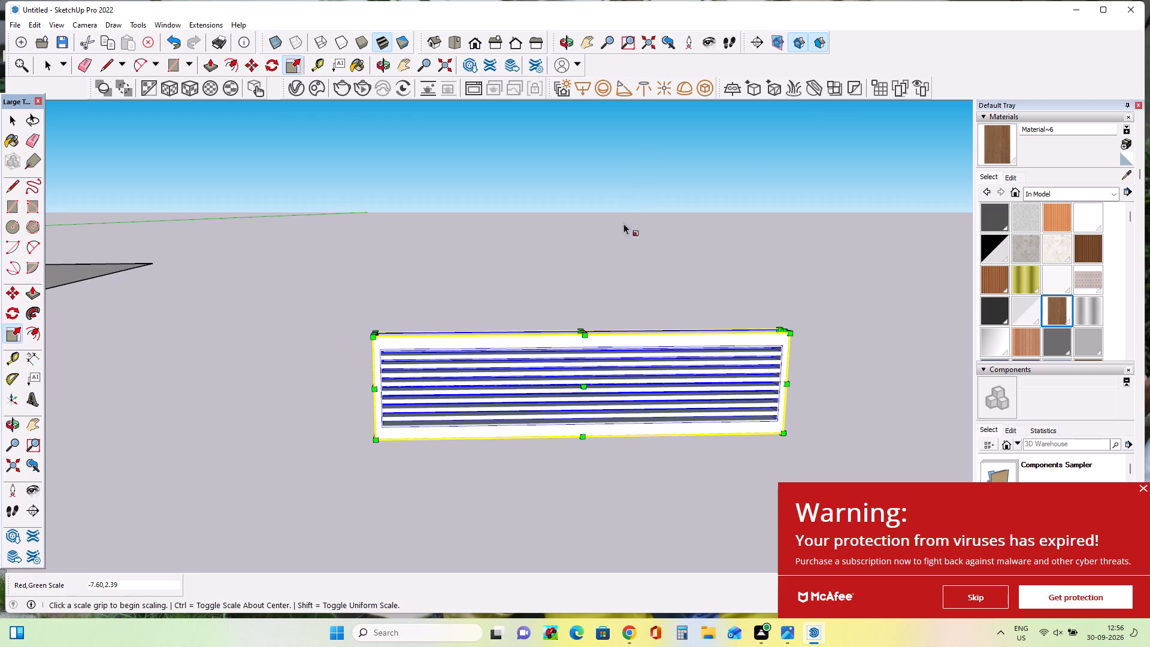
{"action": "scroll", "coordinate": [649, 389], "scroll_direction": "down", "scroll_amount": 4}
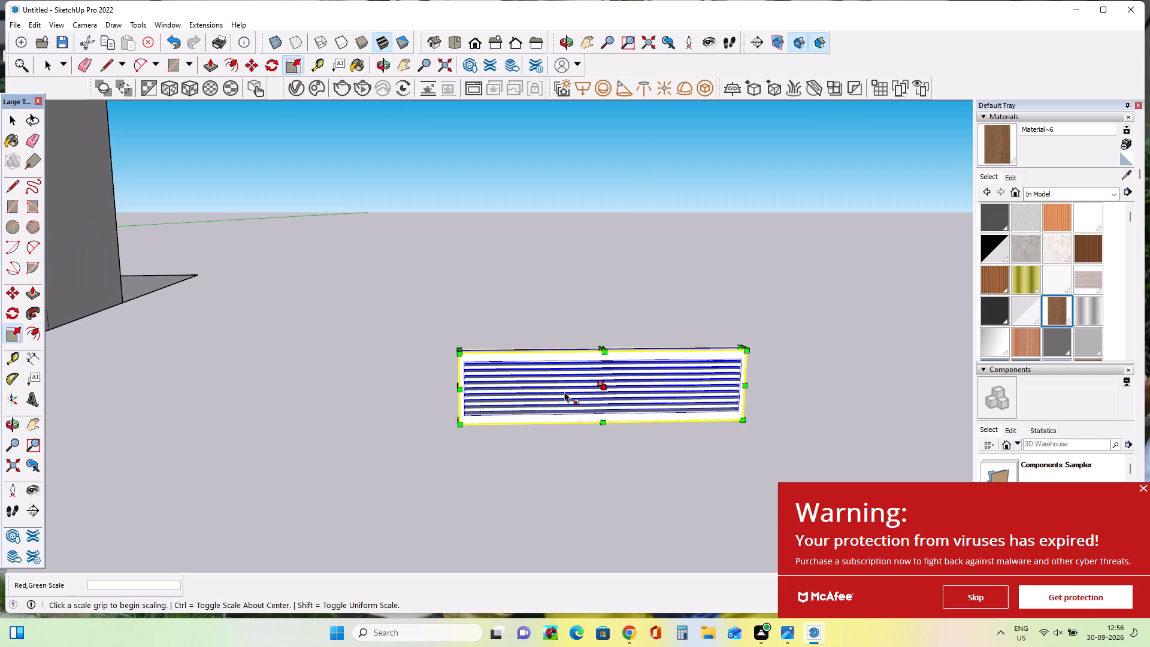
Lengthen the grille with a green-axis stretch and a further red-green scale of about -0.76 and 1.50.
{"action": "left_click", "coordinate": [743, 378]}
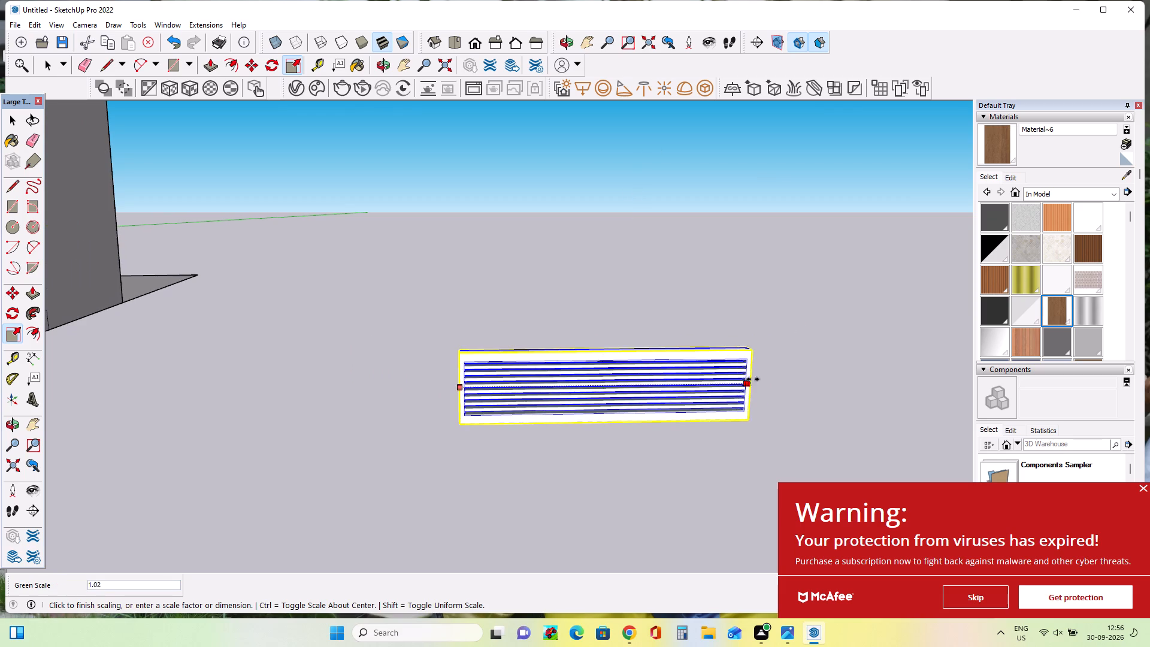
{"action": "double_click", "coordinate": [933, 391]}
{"action": "scroll", "coordinate": [568, 410], "scroll_direction": "down", "scroll_amount": 3}
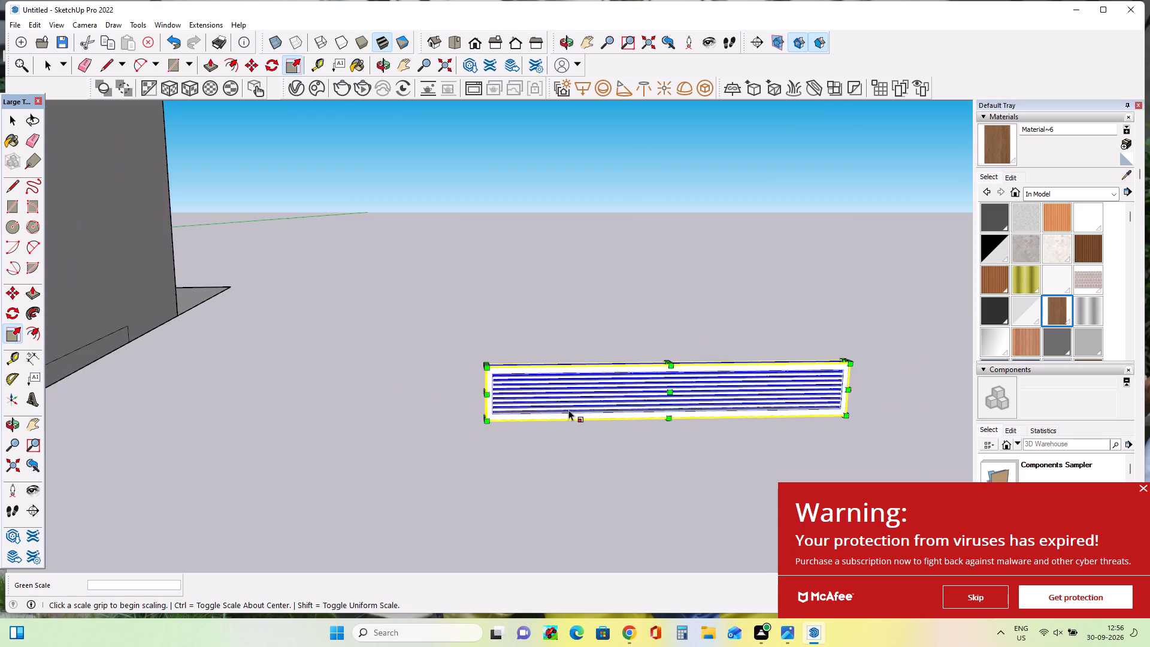
{"action": "scroll", "coordinate": [568, 410], "scroll_direction": "down", "scroll_amount": 16}
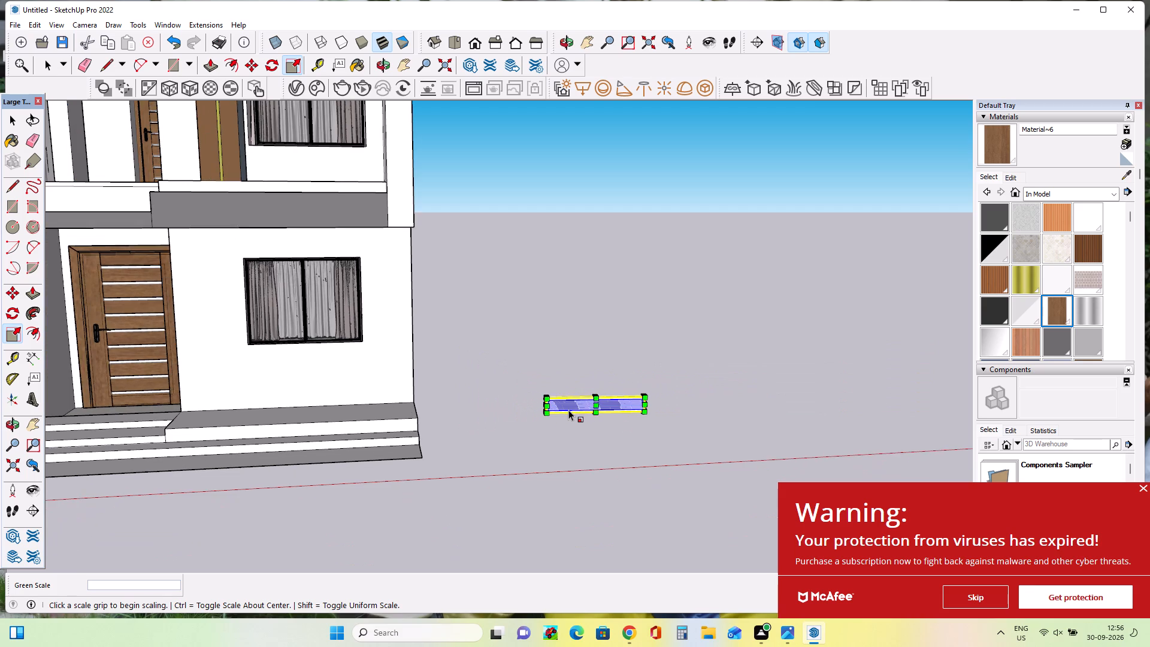
{"action": "scroll", "coordinate": [641, 395], "scroll_direction": "up", "scroll_amount": 19}
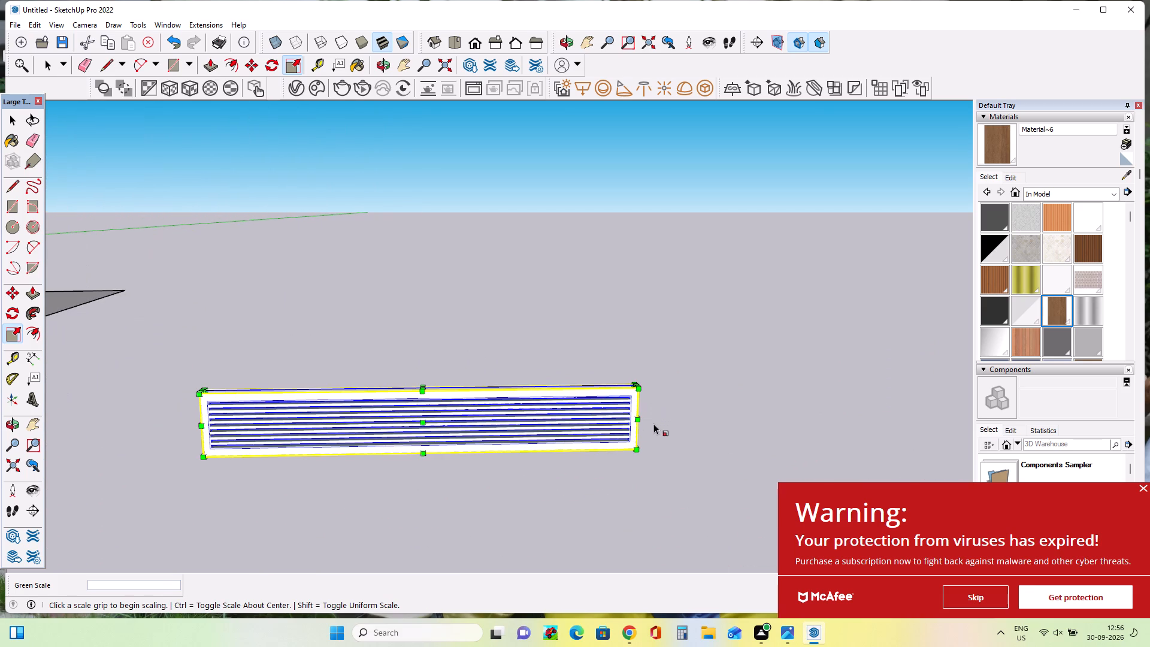
{"action": "left_click", "coordinate": [635, 414]}
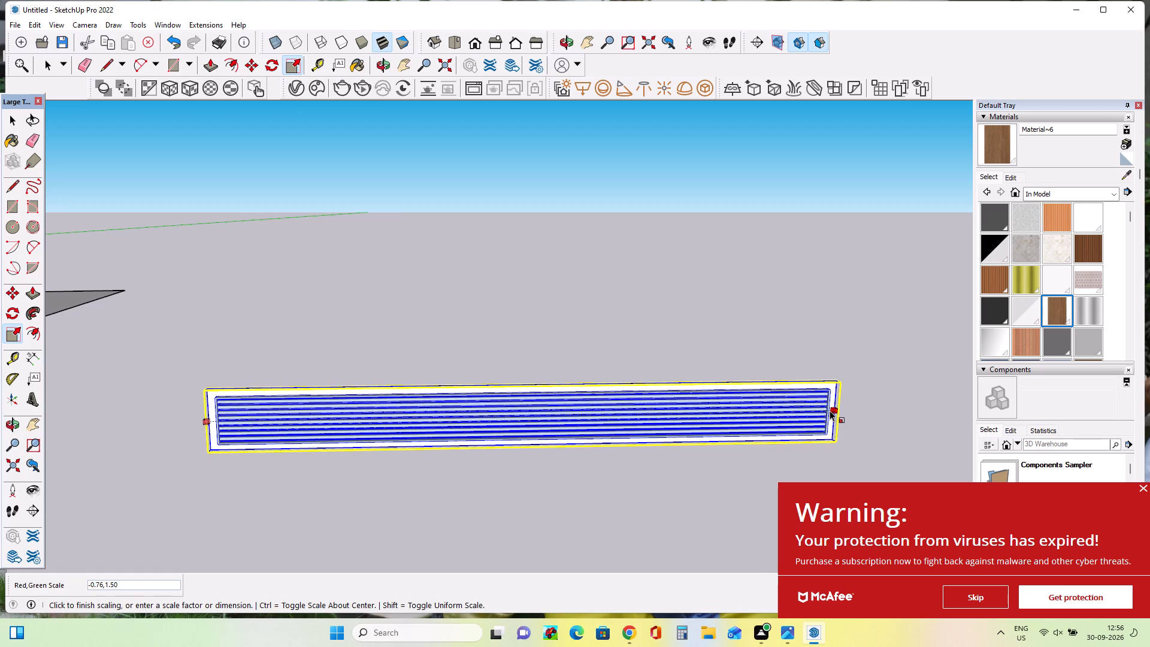
{"action": "double_click", "coordinate": [830, 410]}
Double the grille's height with a blue-axis scale factor of 2.00.
{"action": "scroll", "coordinate": [452, 250], "scroll_direction": "down", "scroll_amount": 3}
{"action": "scroll", "coordinate": [453, 186], "scroll_direction": "down", "scroll_amount": 4}
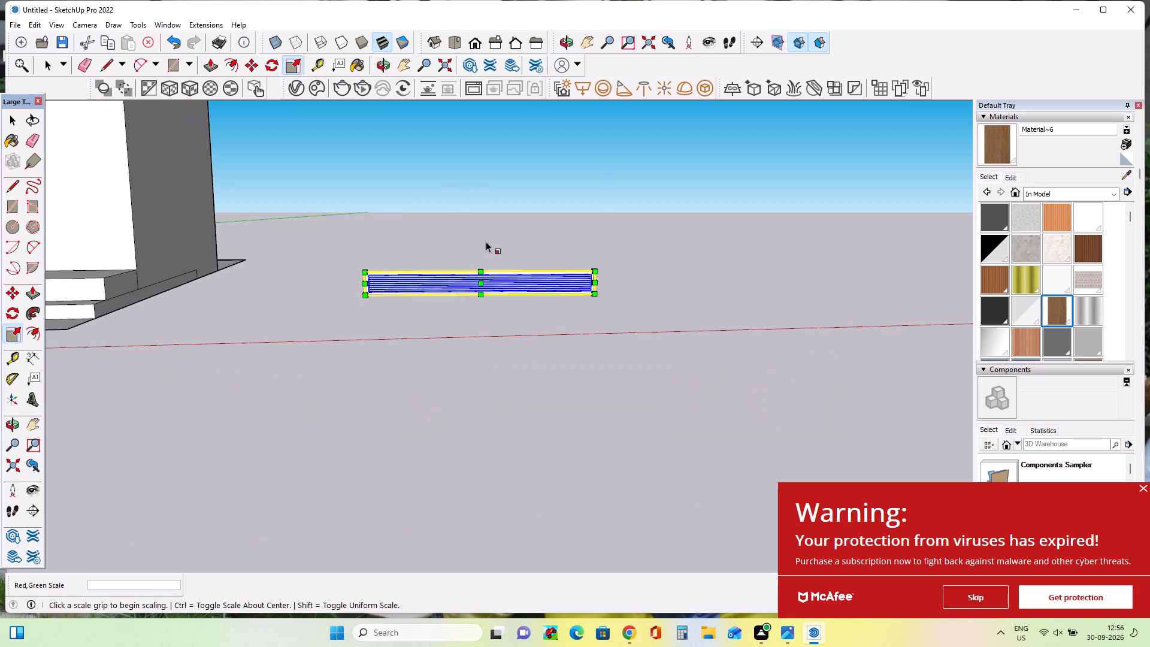
{"action": "scroll", "coordinate": [486, 241], "scroll_direction": "down", "scroll_amount": 9}
{"action": "scroll", "coordinate": [484, 250], "scroll_direction": "up", "scroll_amount": 3}
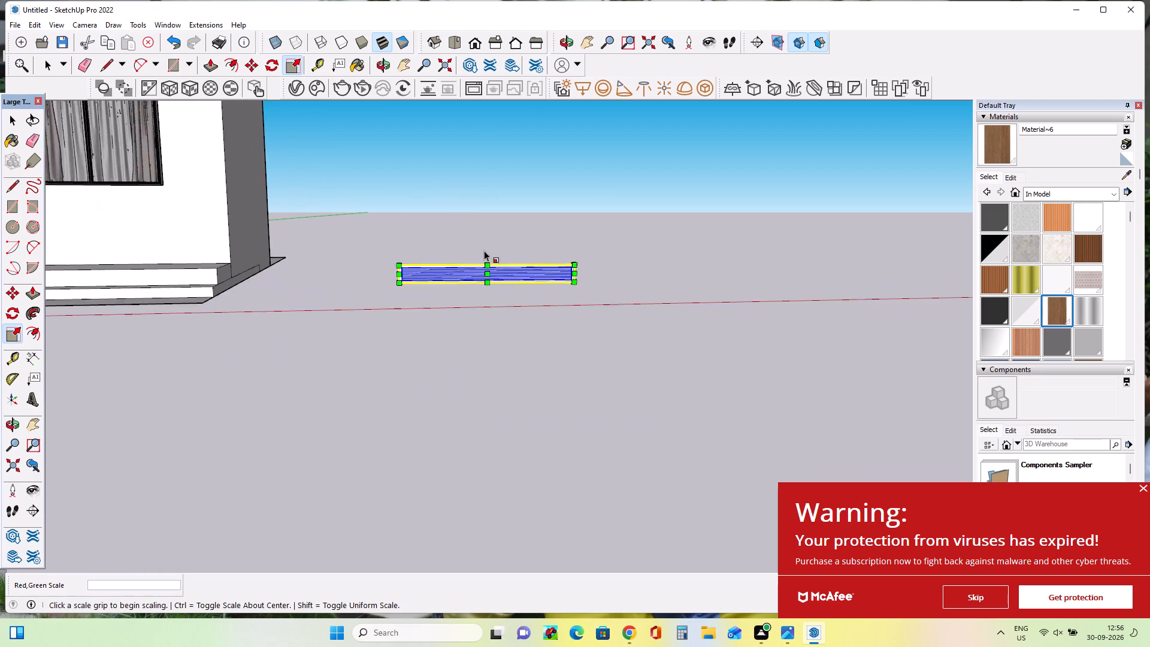
{"action": "scroll", "coordinate": [484, 250], "scroll_direction": "up", "scroll_amount": 14}
{"action": "middle_click_drag", "start_coordinate": [489, 266], "coordinate": [489, 307]}
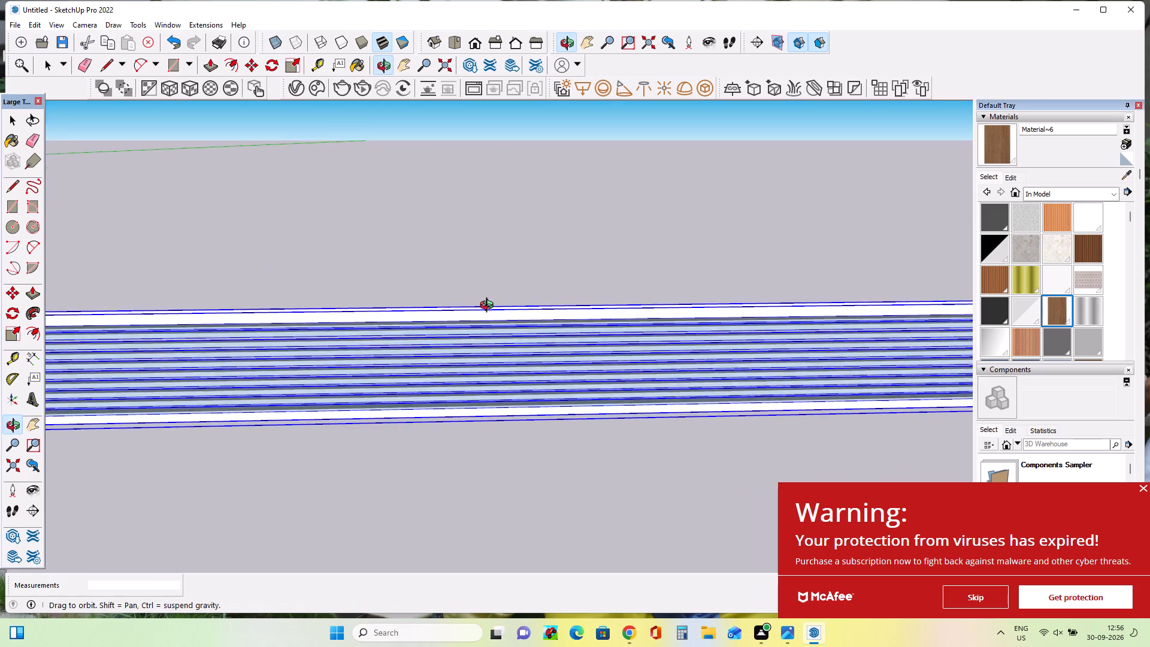
{"action": "middle_click_drag", "start_coordinate": [489, 307], "coordinate": [489, 312]}
{"action": "left_click", "coordinate": [489, 303]}
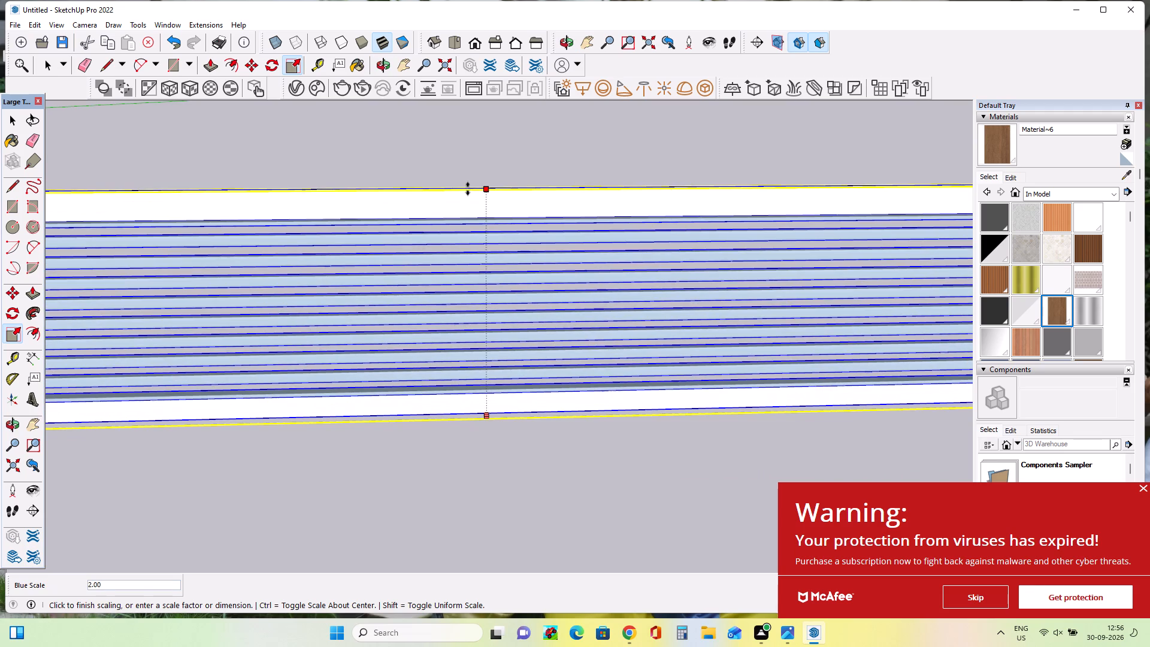
{"action": "left_click", "coordinate": [467, 179]}
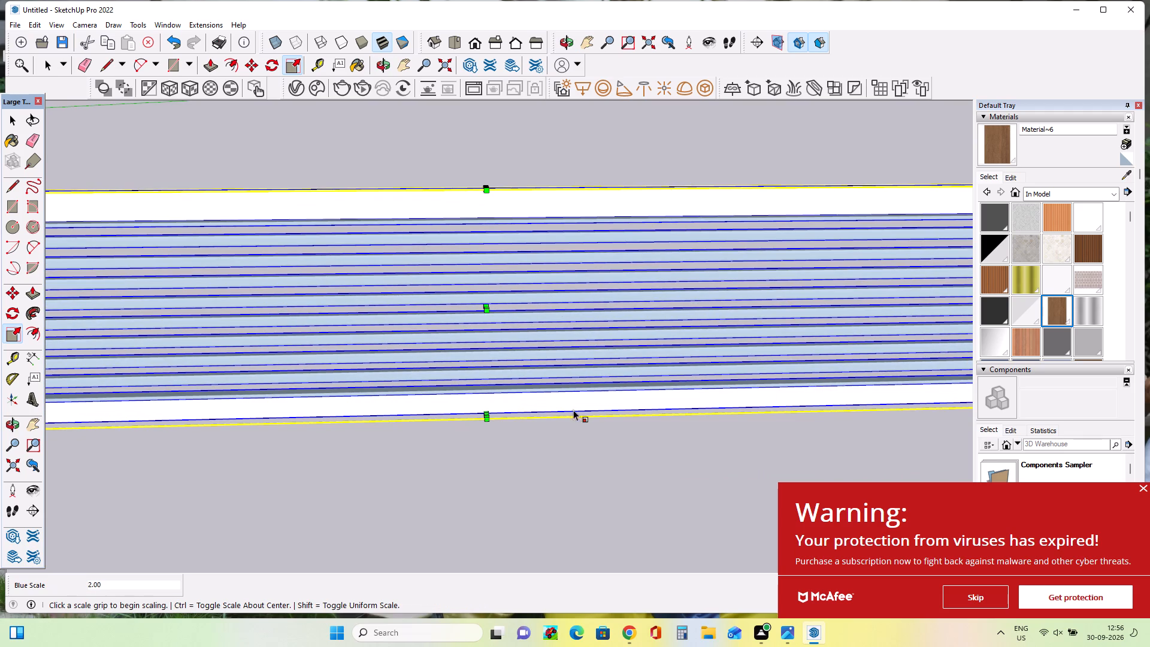
Move the grille about 109' 10" from the ground up to the roof edge, against the white corner post.
{"action": "scroll", "coordinate": [585, 358], "scroll_direction": "down", "scroll_amount": 17}
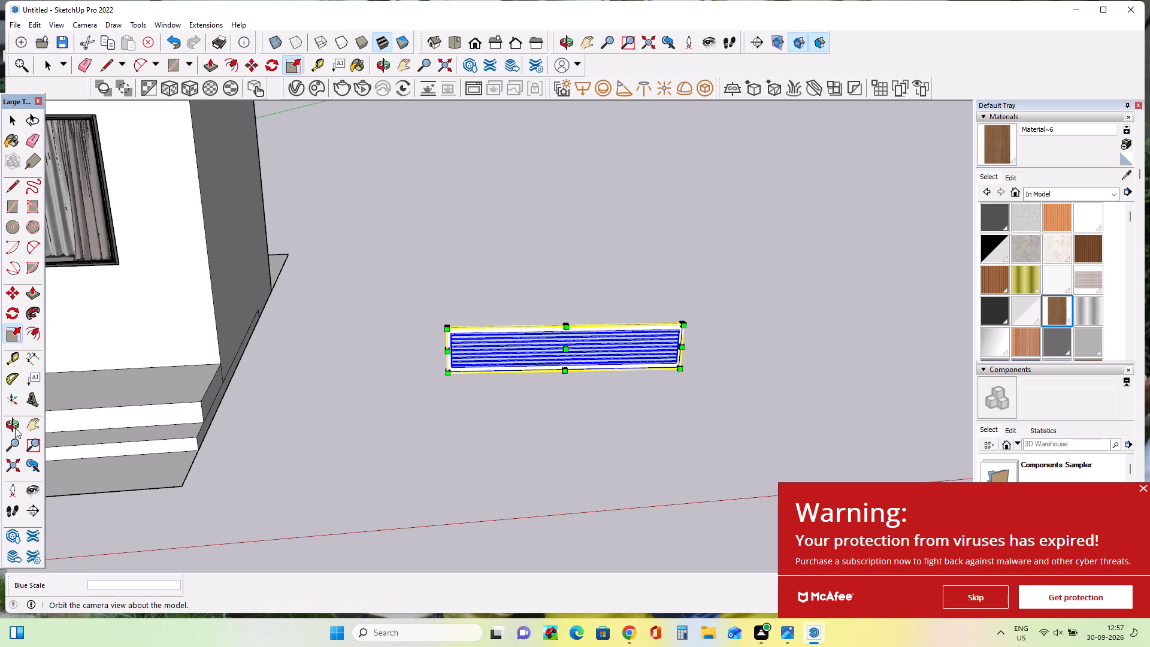
{"action": "left_click", "coordinate": [34, 423]}
{"action": "left_click_drag", "start_coordinate": [271, 471], "coordinate": [280, 472]}
{"action": "left_click_drag", "start_coordinate": [293, 477], "coordinate": [398, 500]}
{"action": "left_click_drag", "start_coordinate": [422, 505], "coordinate": [446, 513]}
{"action": "left_click_drag", "start_coordinate": [450, 513], "coordinate": [476, 520]}
{"action": "left_click_drag", "start_coordinate": [497, 525], "coordinate": [511, 528]}
{"action": "double_click", "coordinate": [628, 546]}
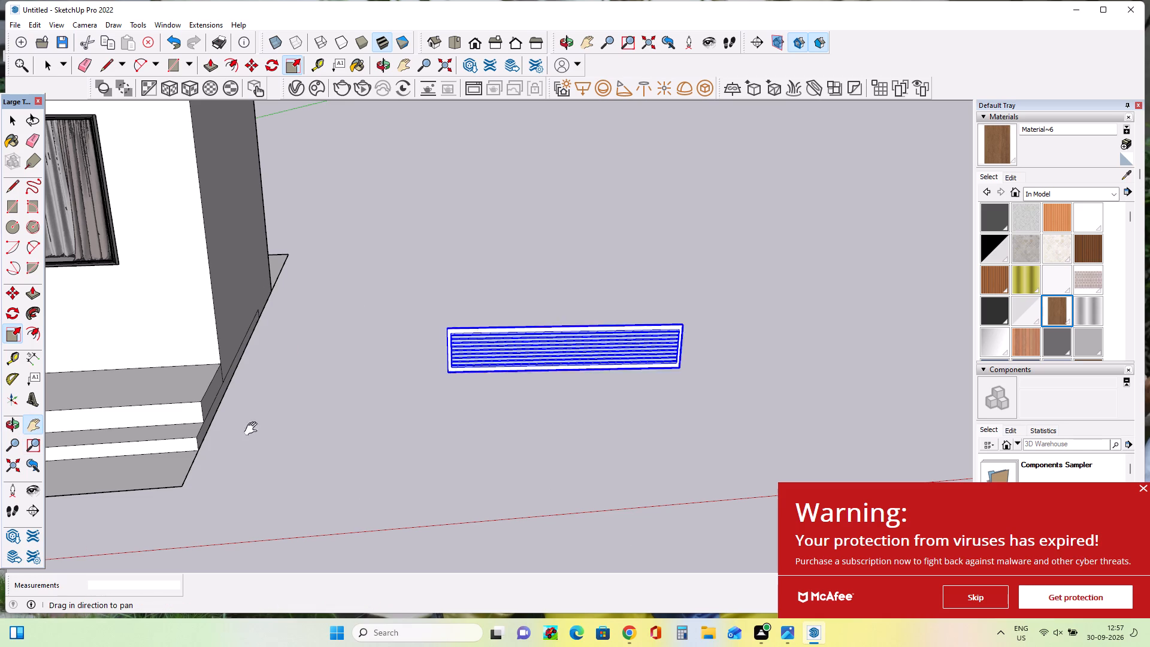
{"action": "left_click", "coordinate": [299, 399]}
{"action": "left_click_drag", "start_coordinate": [314, 408], "coordinate": [379, 436]}
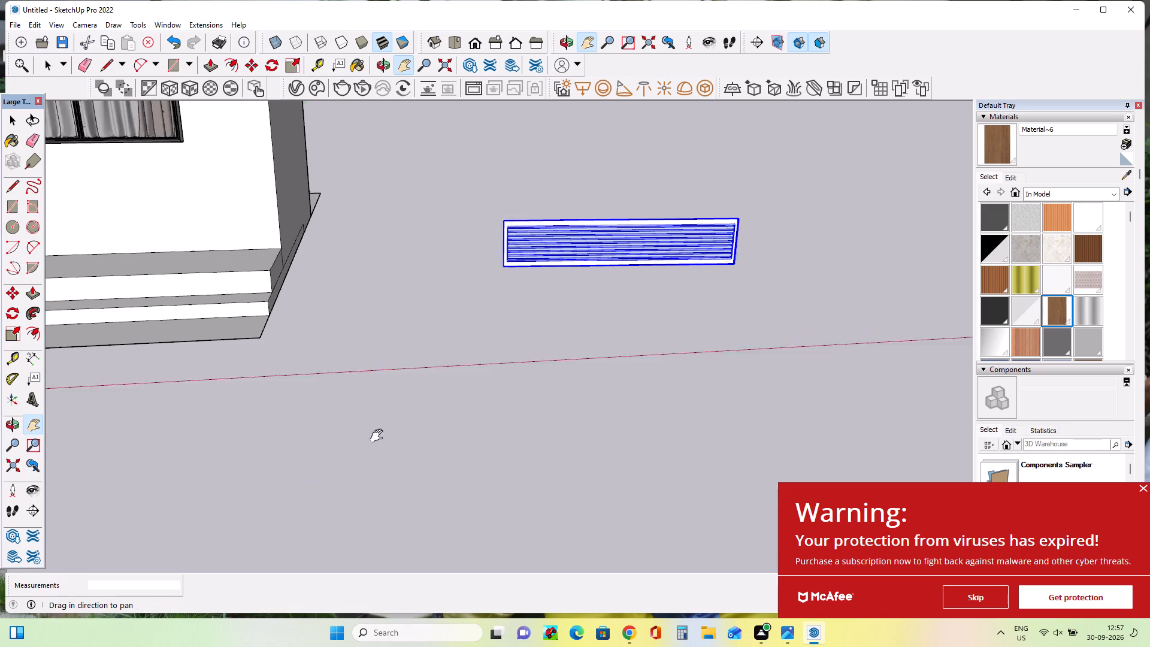
{"action": "left_click_drag", "start_coordinate": [379, 436], "coordinate": [816, 618]}
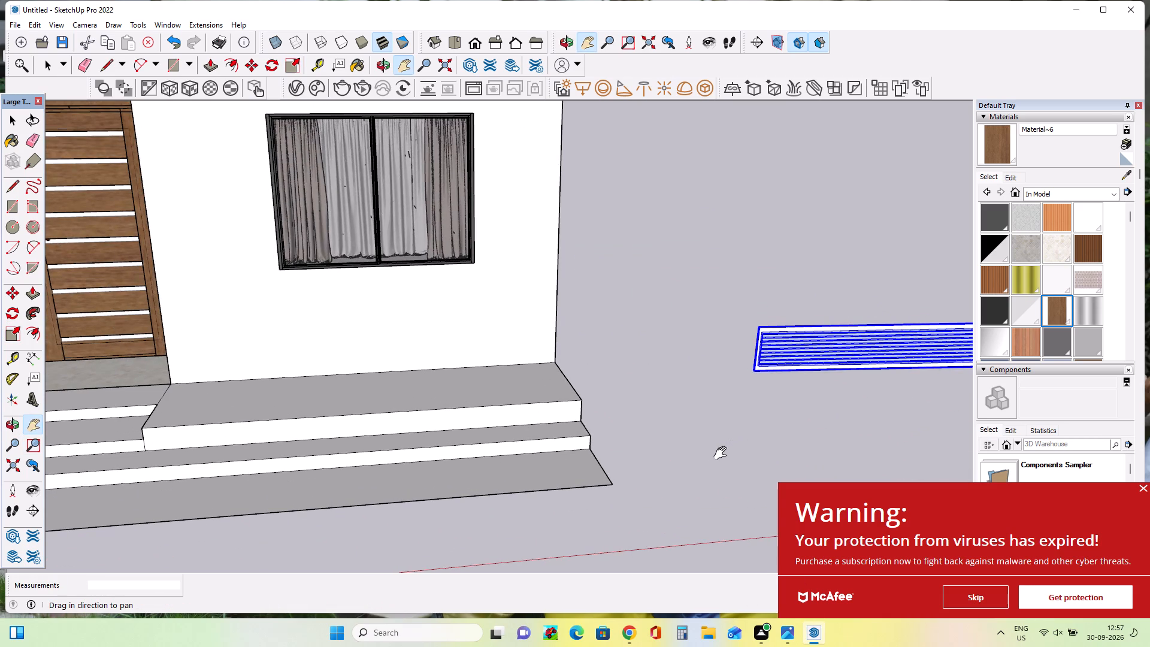
{"action": "left_click", "coordinate": [10, 297]}
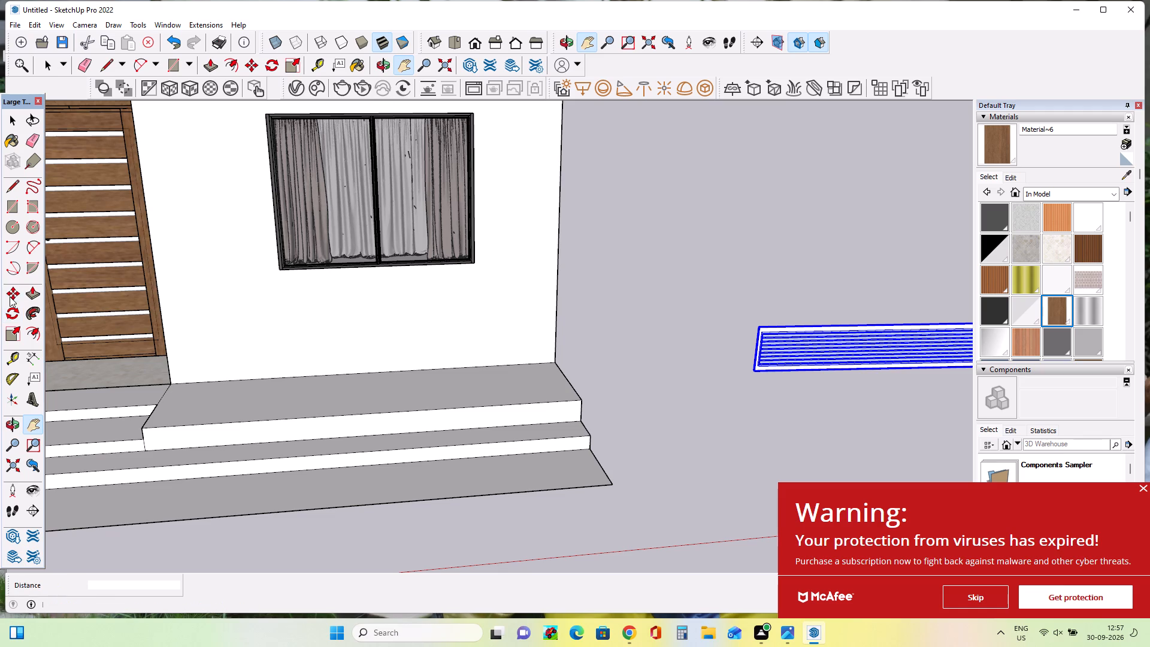
{"action": "left_click", "coordinate": [755, 370]}
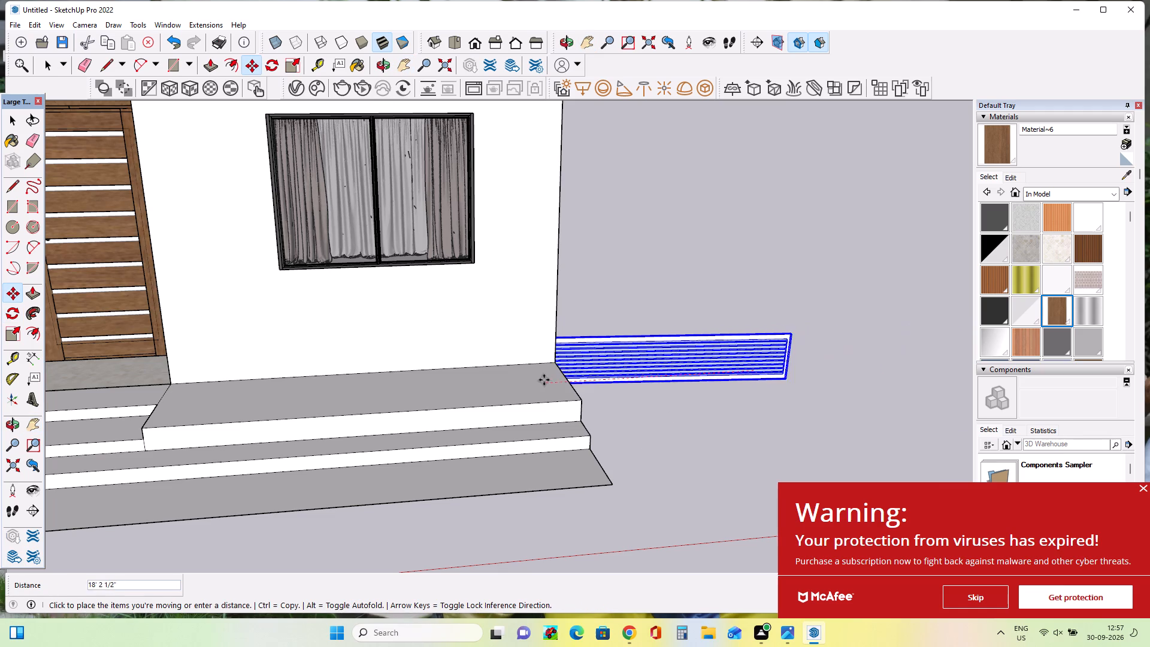
{"action": "scroll", "coordinate": [439, 338], "scroll_direction": "down", "scroll_amount": 14}
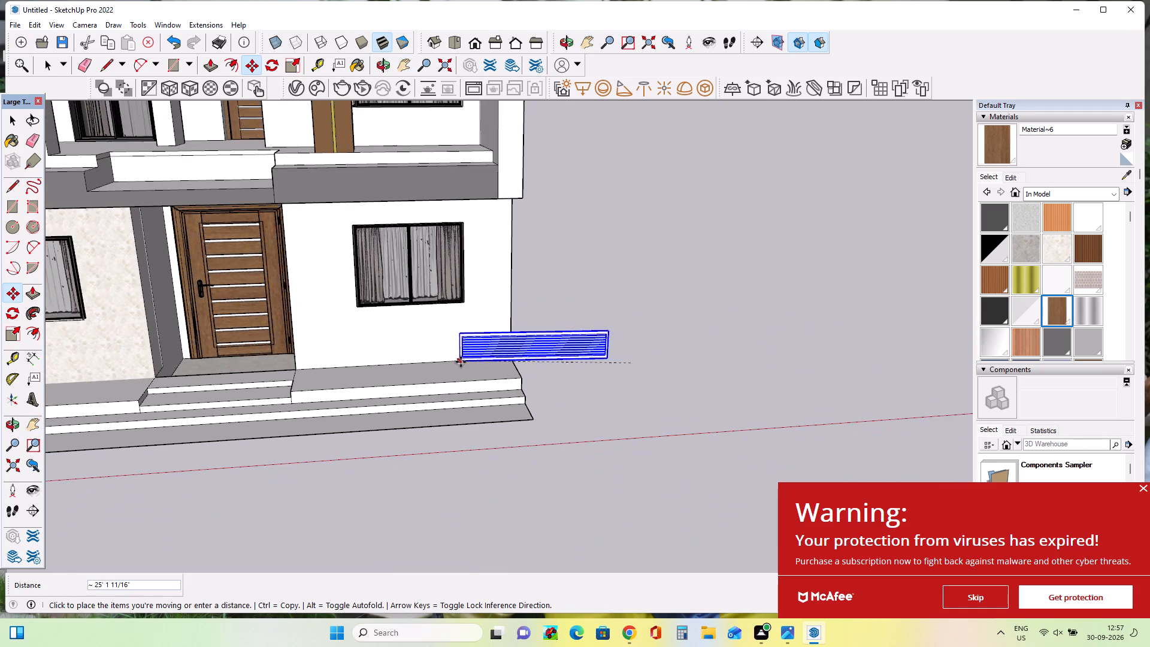
{"action": "scroll", "coordinate": [461, 362], "scroll_direction": "down", "scroll_amount": 20}
{"action": "scroll", "coordinate": [461, 362], "scroll_direction": "down", "scroll_amount": 3}
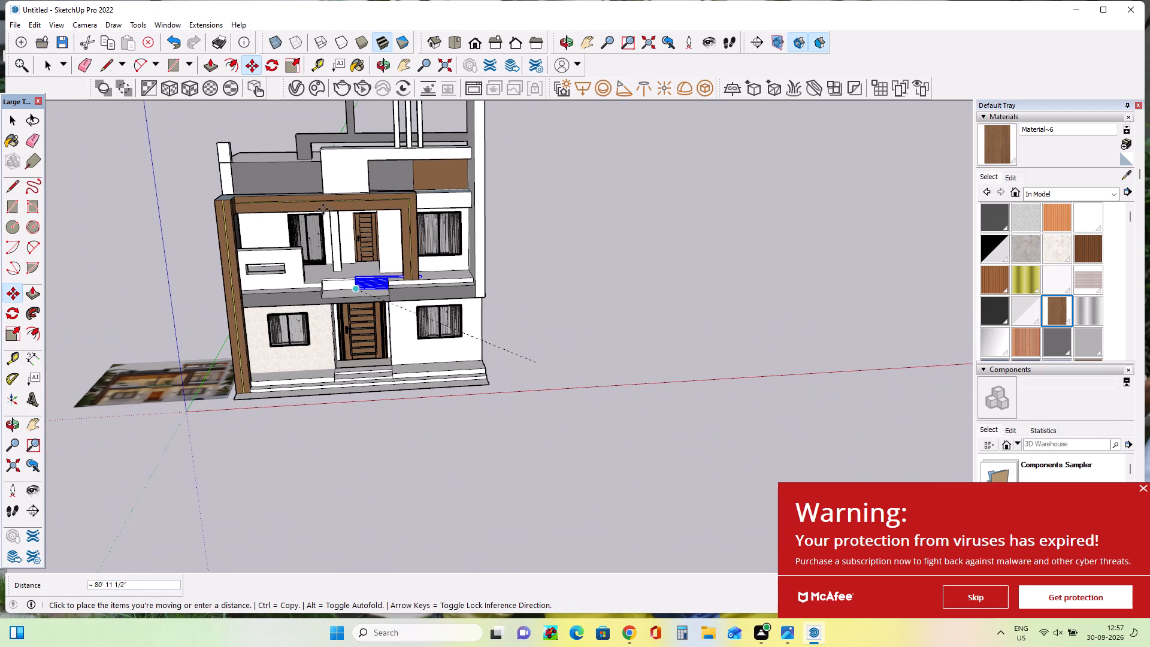
{"action": "left_click", "coordinate": [231, 161]}
Examine the grille's placement beside the corner post at the roof edge up close.
{"action": "double_click", "coordinate": [33, 427]}
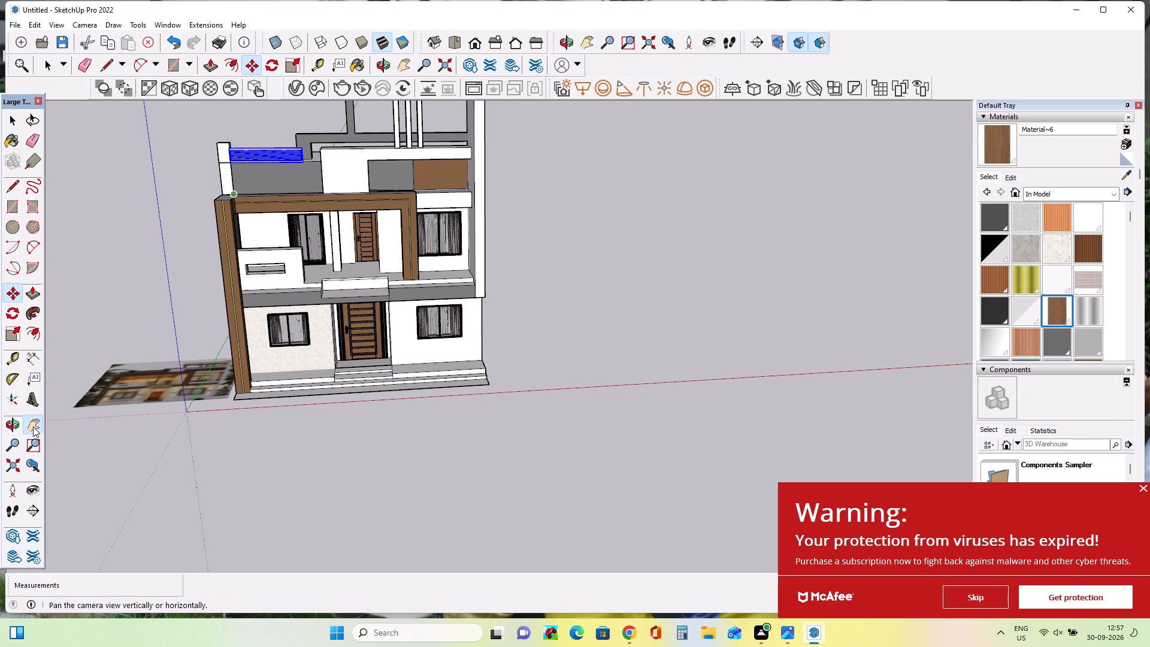
{"action": "left_click_drag", "start_coordinate": [198, 367], "coordinate": [261, 609]}
{"action": "left_click", "coordinate": [261, 610]}
{"action": "scroll", "coordinate": [316, 471], "scroll_direction": "up", "scroll_amount": 9}
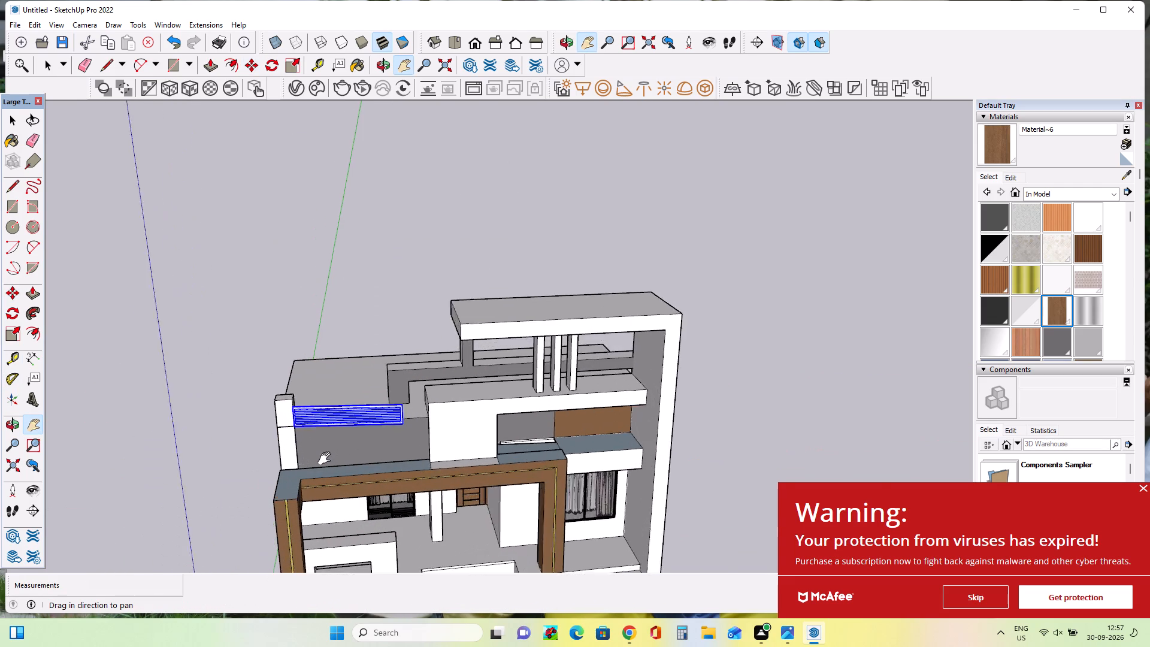
{"action": "scroll", "coordinate": [327, 459], "scroll_direction": "up", "scroll_amount": 10}
{"action": "middle_click_drag", "start_coordinate": [383, 496], "coordinate": [341, 417]}
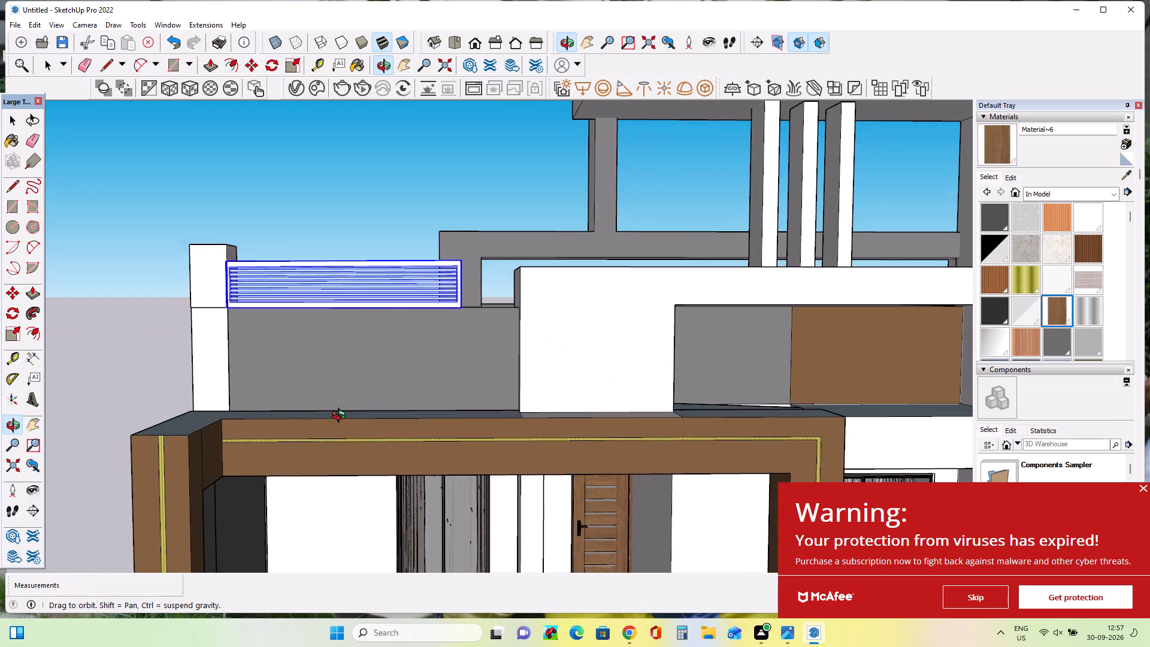
{"action": "middle_click_drag", "start_coordinate": [341, 417], "coordinate": [341, 443]}
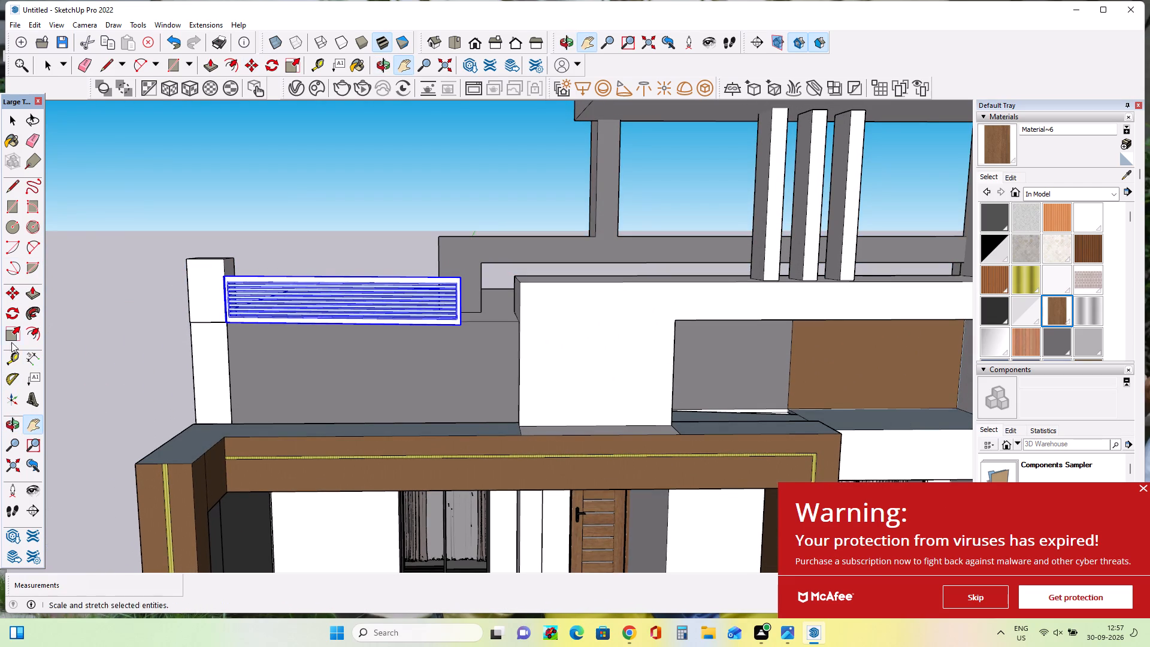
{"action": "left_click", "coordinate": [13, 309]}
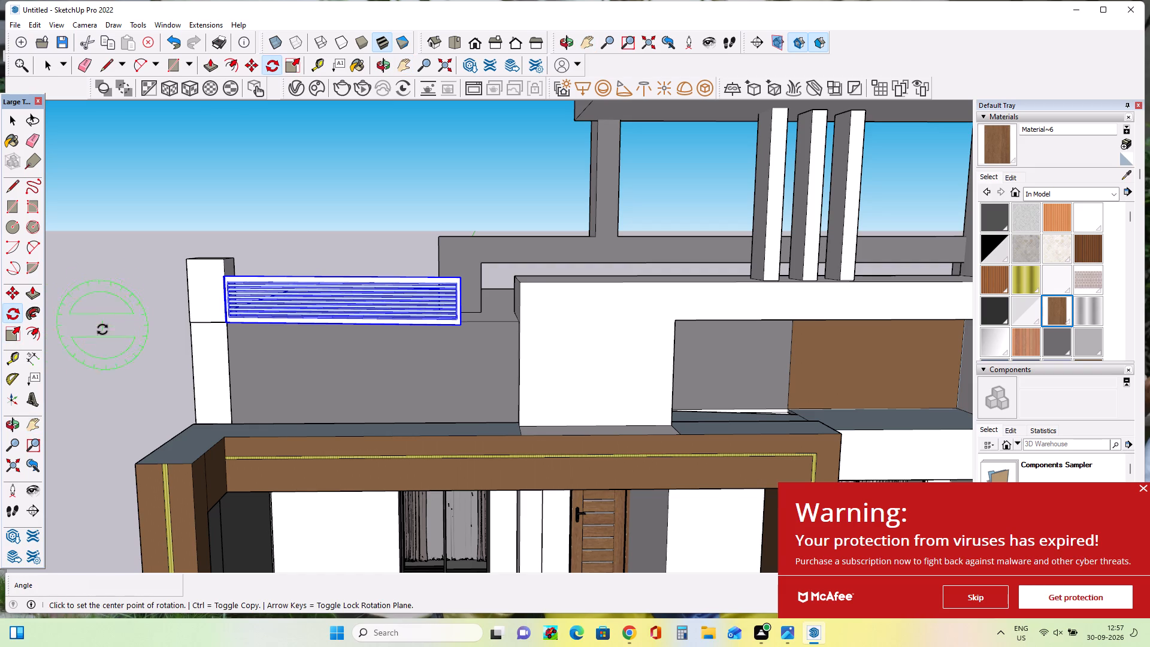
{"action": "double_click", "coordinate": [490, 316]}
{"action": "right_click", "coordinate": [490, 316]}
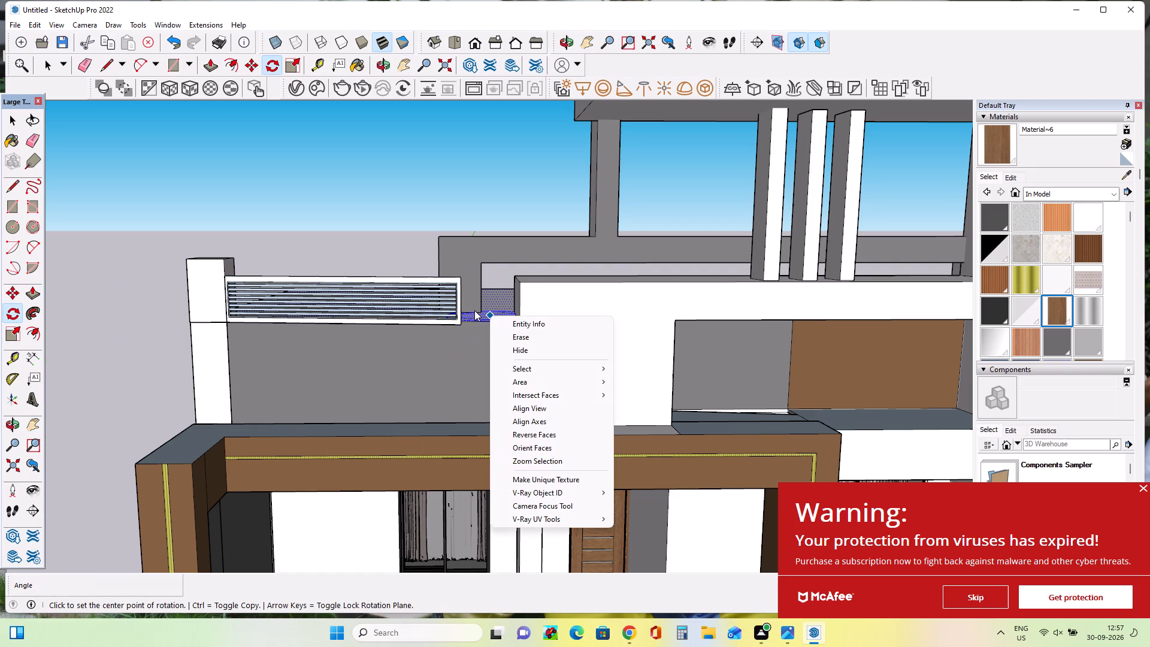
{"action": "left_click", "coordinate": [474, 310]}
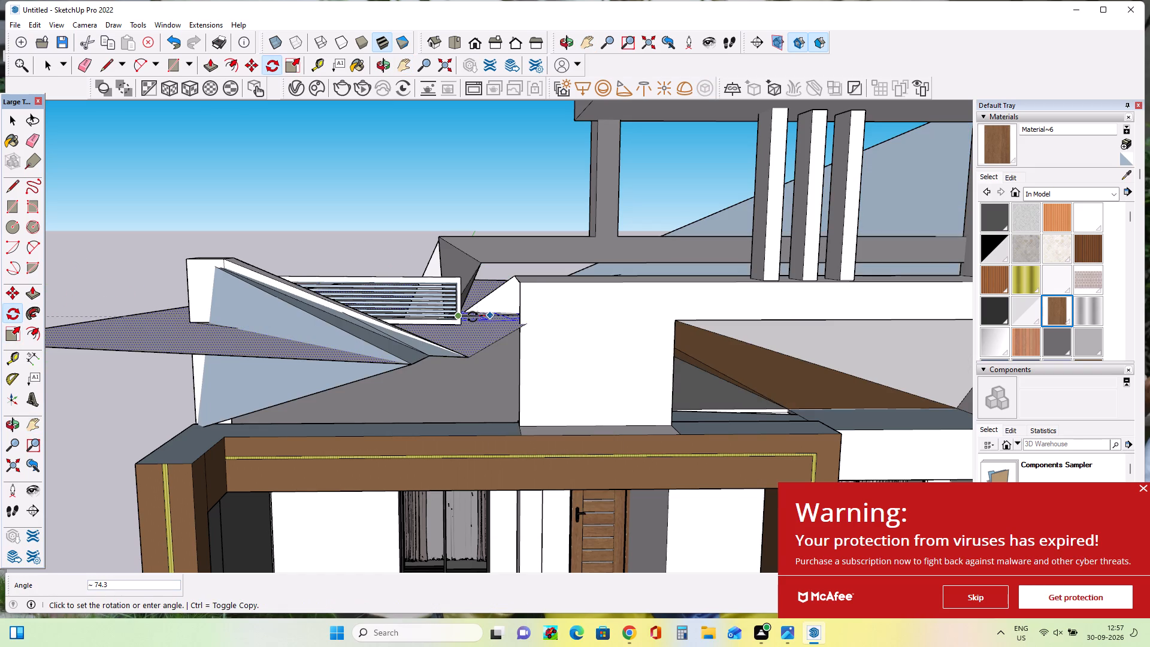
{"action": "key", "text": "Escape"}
Select the grille at the roof edge beside the white corner post.
{"action": "middle_click_drag", "start_coordinate": [486, 309], "coordinate": [489, 394]}
{"action": "middle_click_drag", "start_coordinate": [491, 398], "coordinate": [494, 416]}
{"action": "middle_click", "coordinate": [494, 416]}
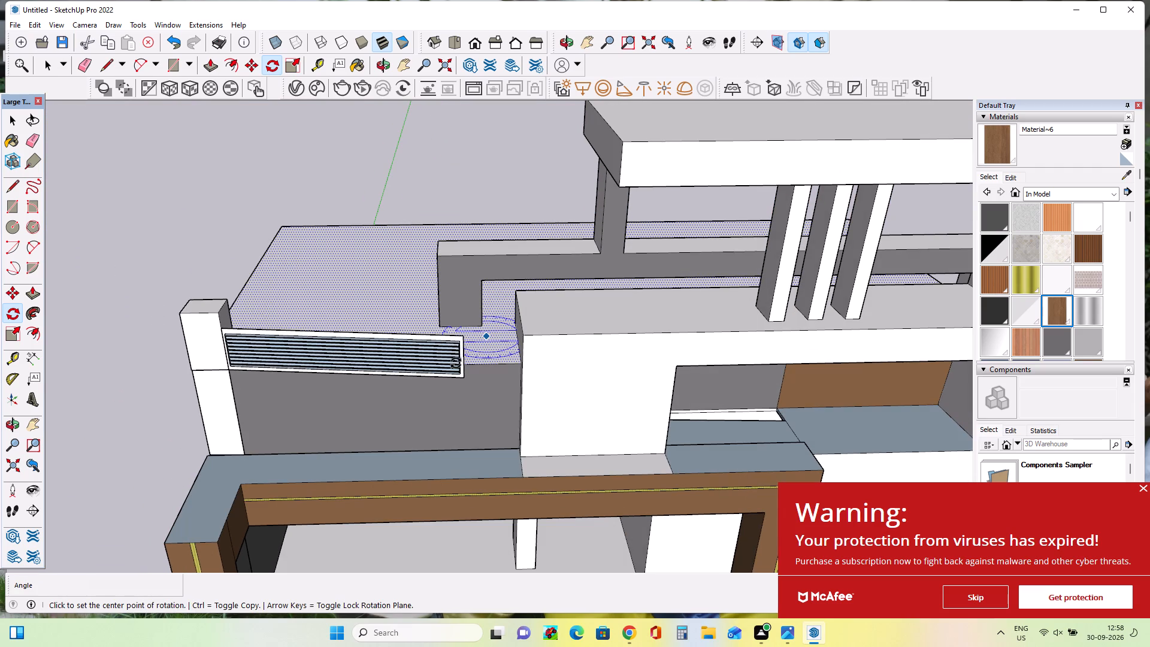
{"action": "left_click", "coordinate": [13, 120]}
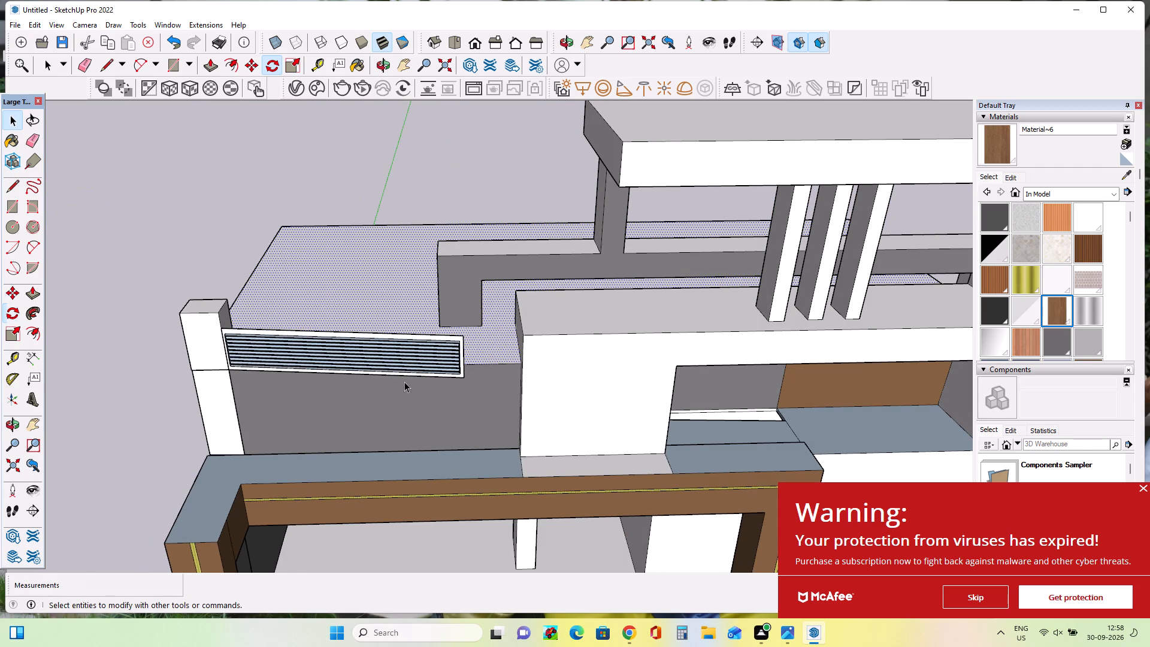
{"action": "left_click", "coordinate": [422, 364]}
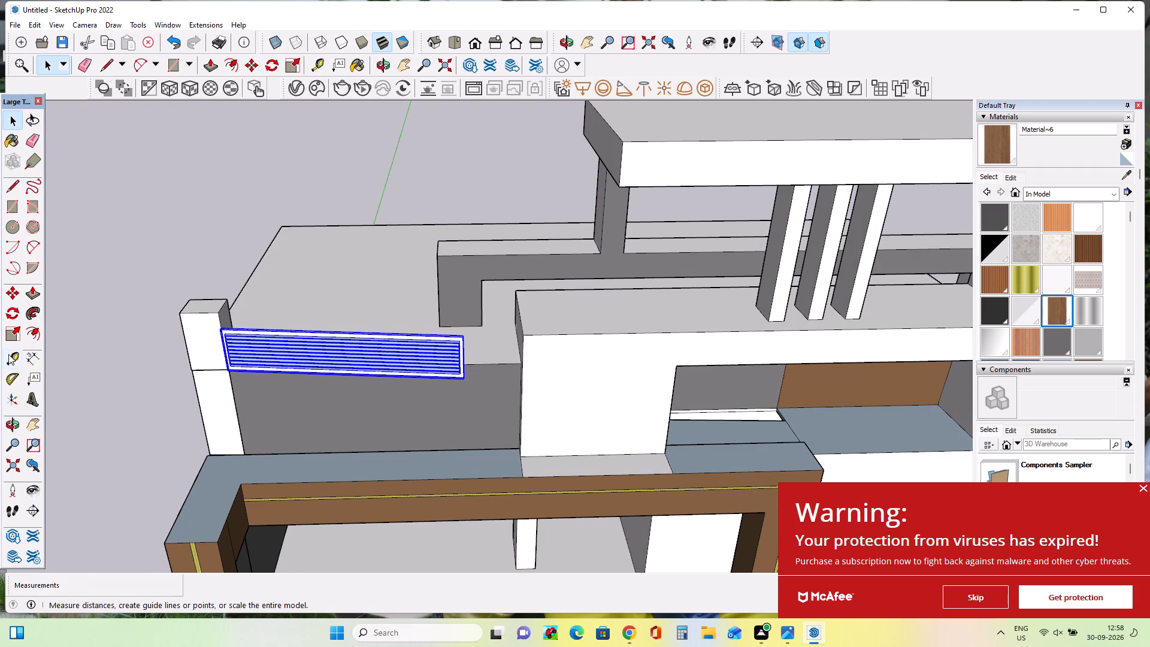
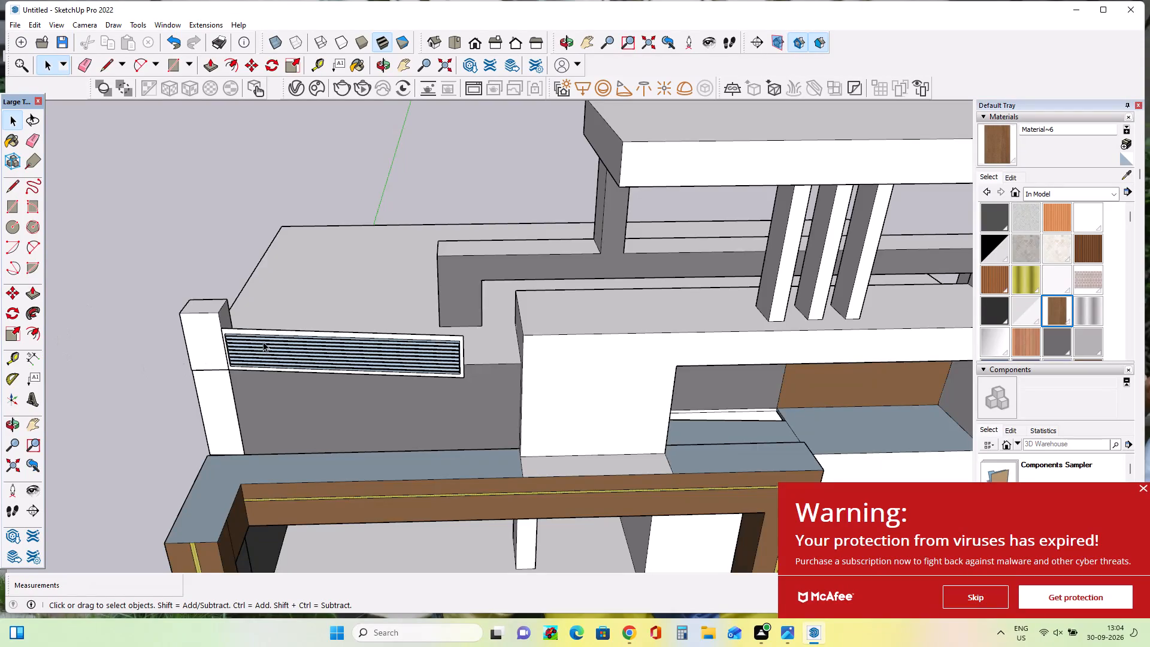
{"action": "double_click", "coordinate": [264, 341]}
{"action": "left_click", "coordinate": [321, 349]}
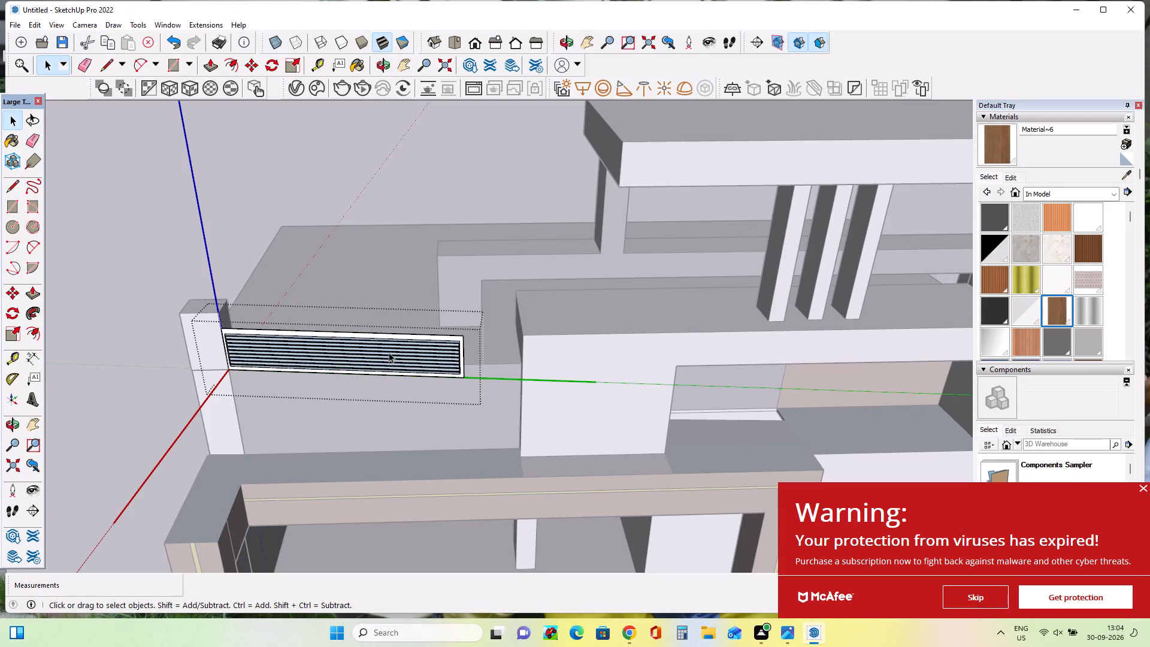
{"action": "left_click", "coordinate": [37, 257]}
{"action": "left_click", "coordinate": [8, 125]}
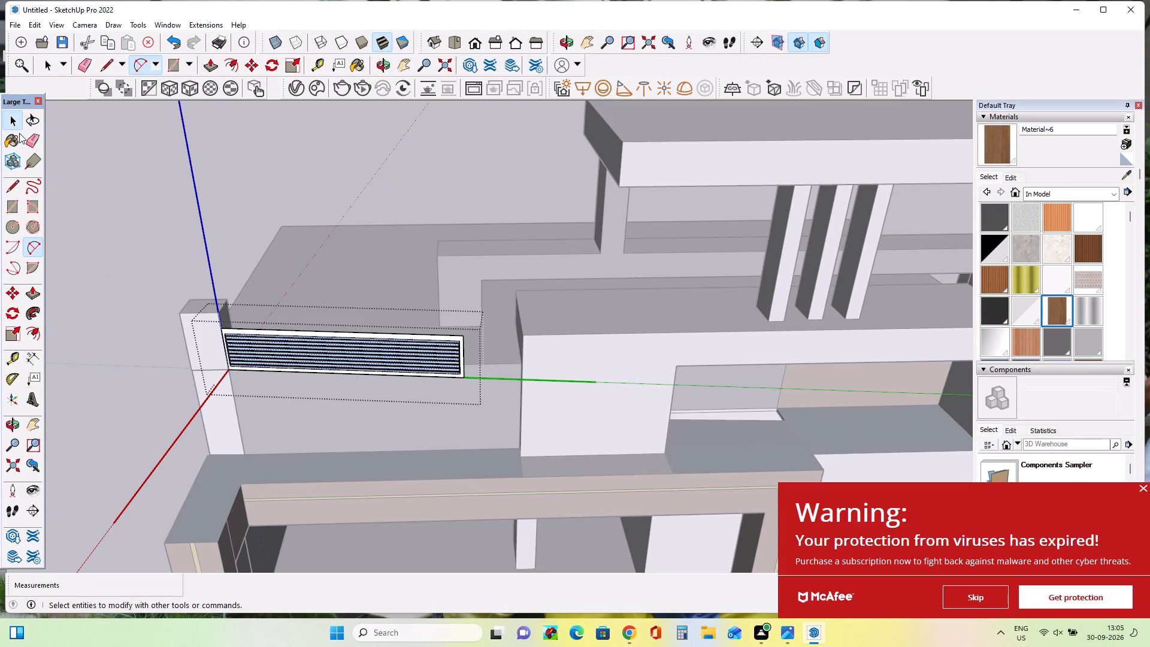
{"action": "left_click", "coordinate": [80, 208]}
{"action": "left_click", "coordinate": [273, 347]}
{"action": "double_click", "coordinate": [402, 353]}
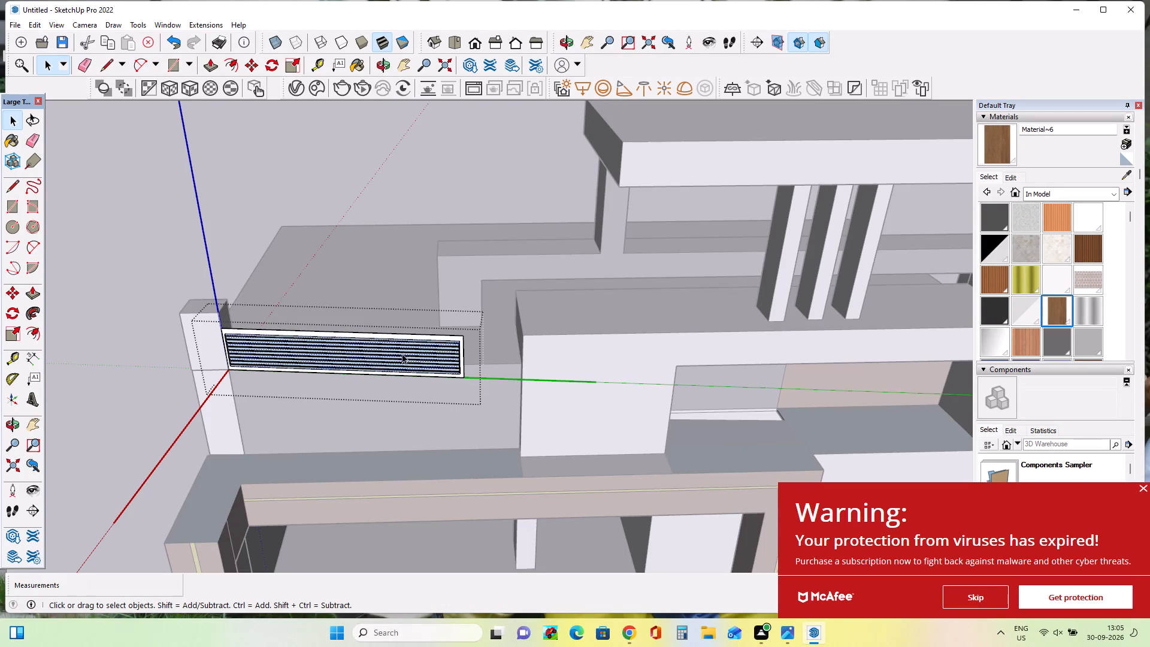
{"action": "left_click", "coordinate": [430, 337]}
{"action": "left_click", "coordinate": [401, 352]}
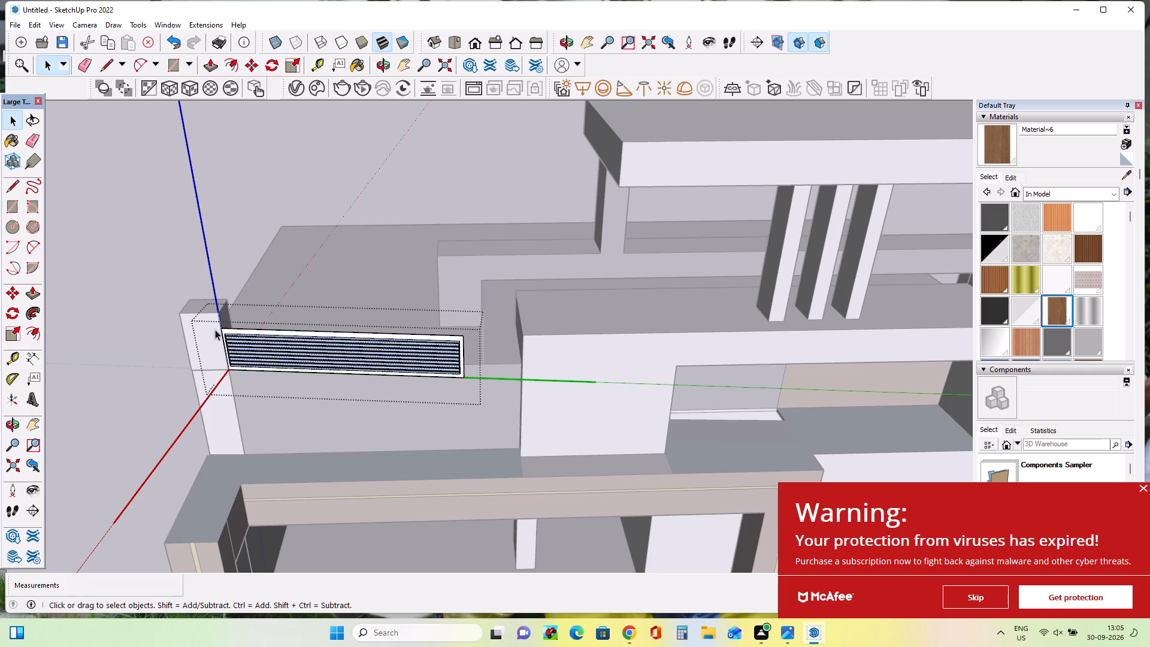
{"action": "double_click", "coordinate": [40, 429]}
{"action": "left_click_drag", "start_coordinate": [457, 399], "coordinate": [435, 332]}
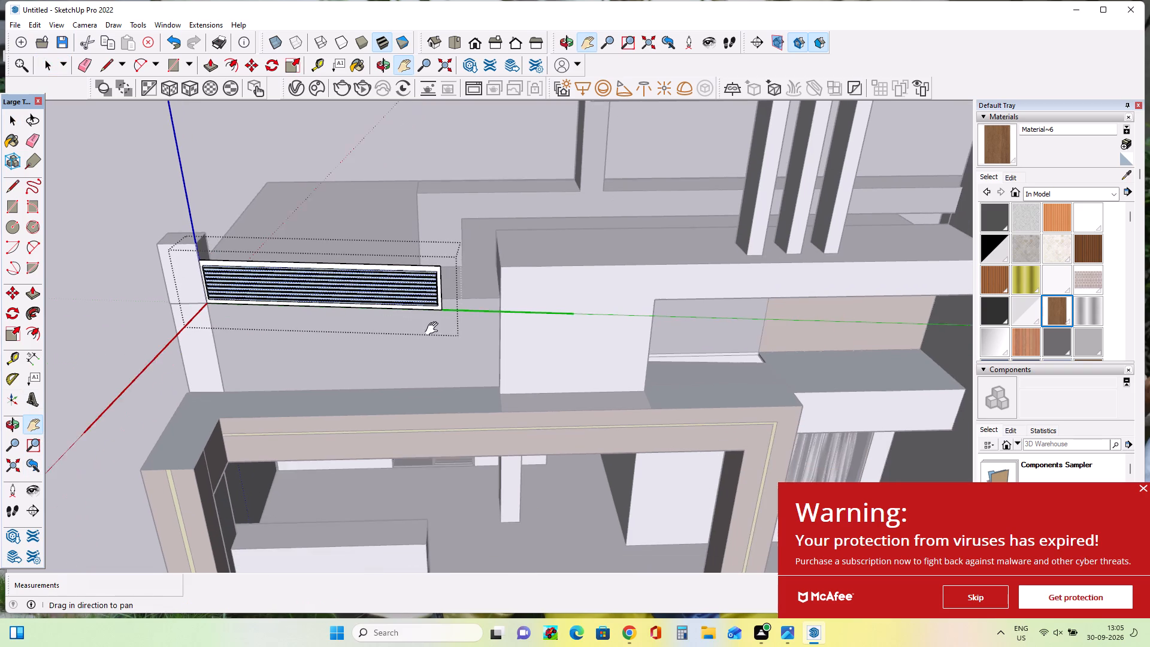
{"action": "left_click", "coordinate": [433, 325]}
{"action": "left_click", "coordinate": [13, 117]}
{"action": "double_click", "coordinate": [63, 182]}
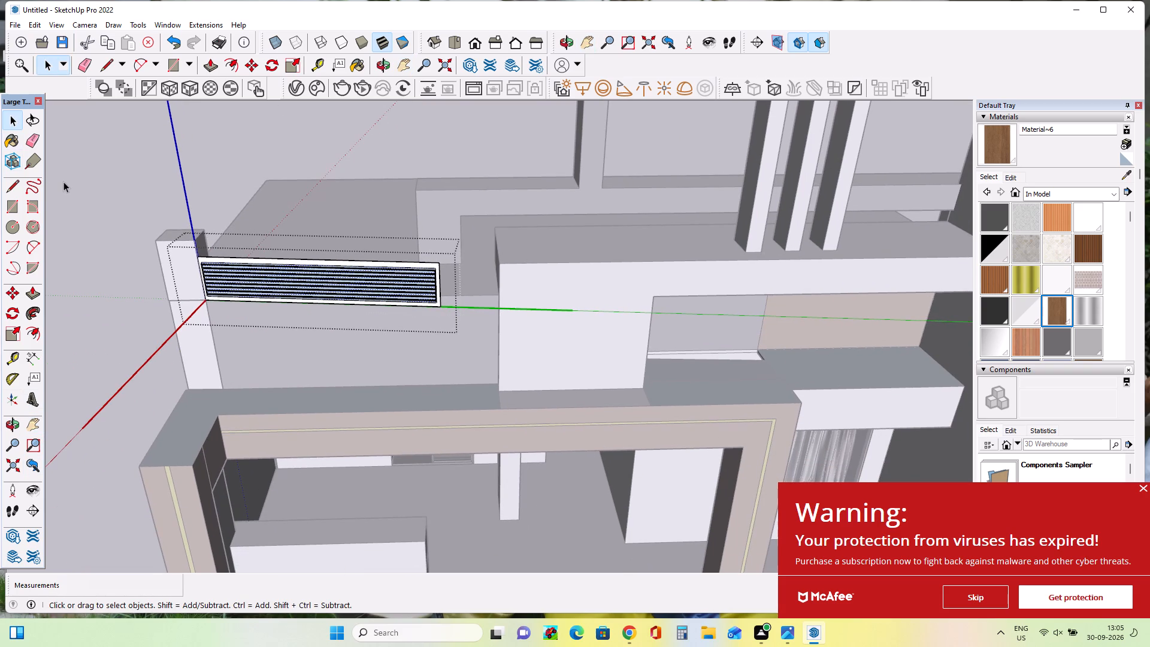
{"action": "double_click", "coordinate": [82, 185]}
Rotate the grille horizontally about 5.1 degrees around a point on the roof surface so it lines up with the roof edge.
{"action": "left_click", "coordinate": [344, 292]}
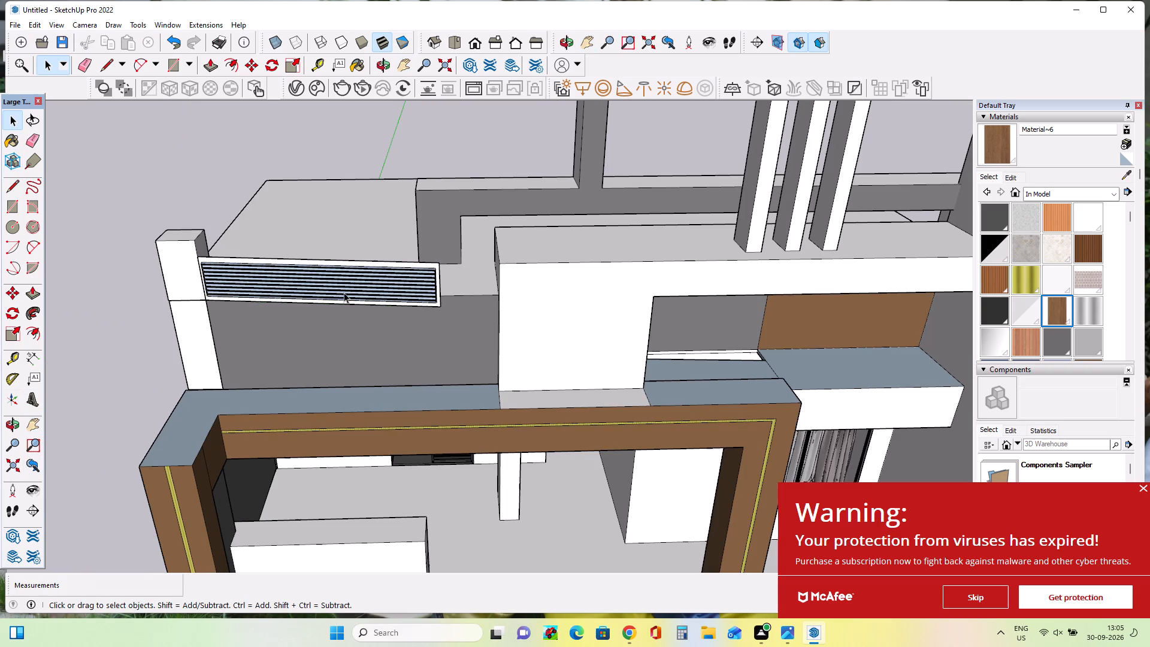
{"action": "left_click", "coordinate": [13, 314]}
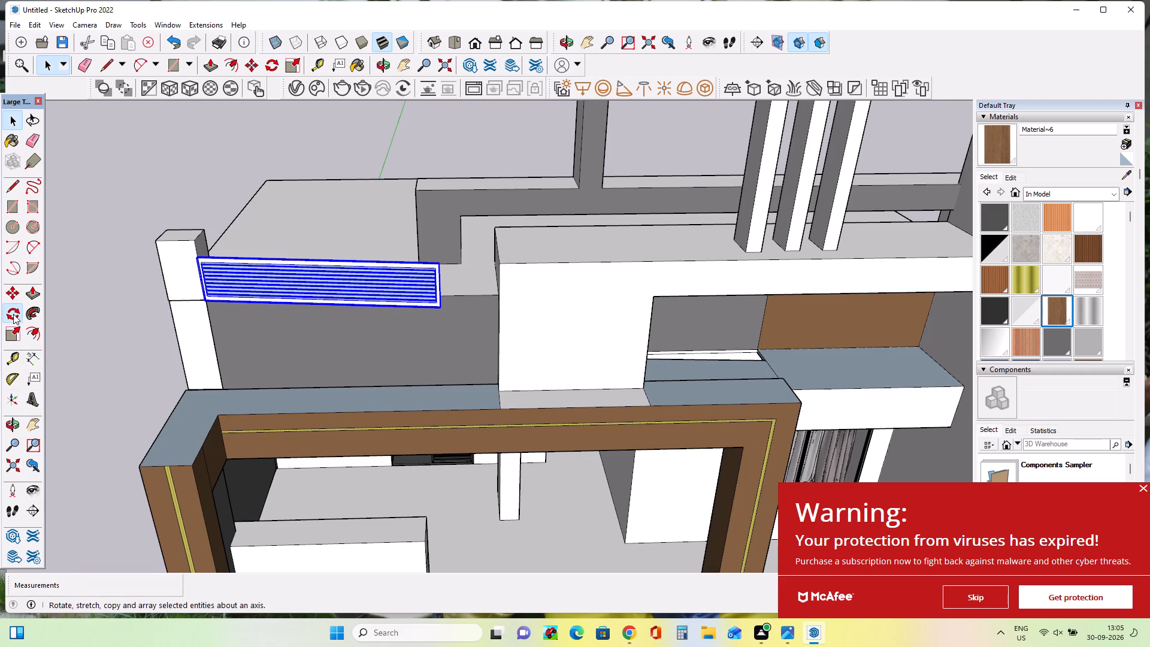
{"action": "double_click", "coordinate": [386, 234]}
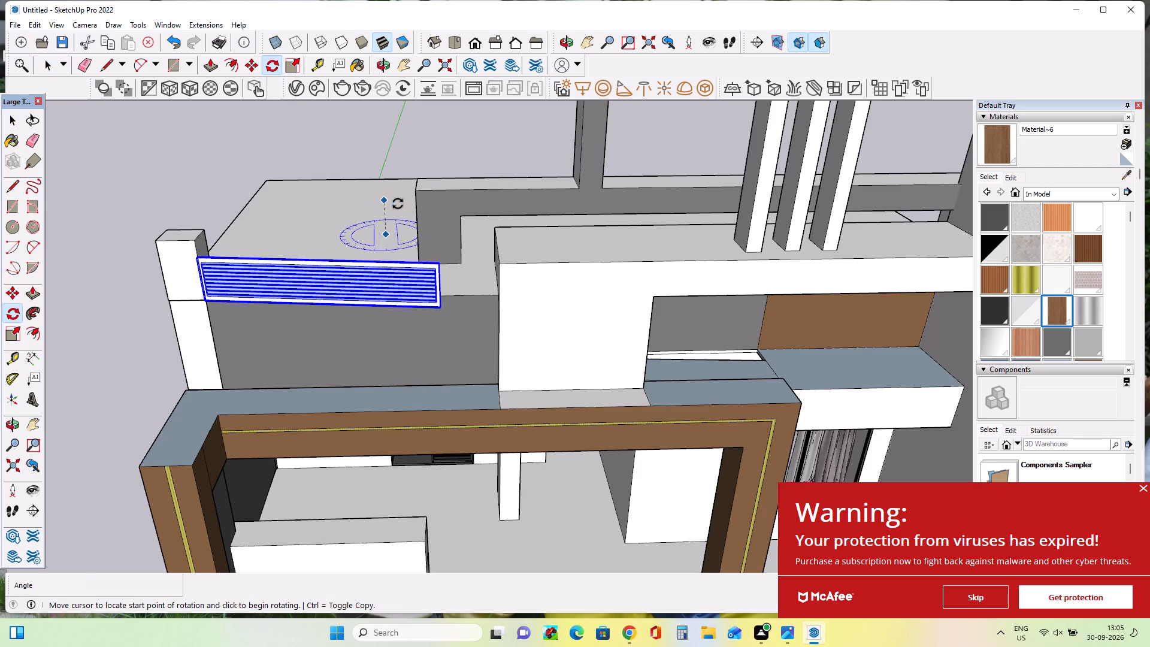
{"action": "left_click", "coordinate": [400, 204]}
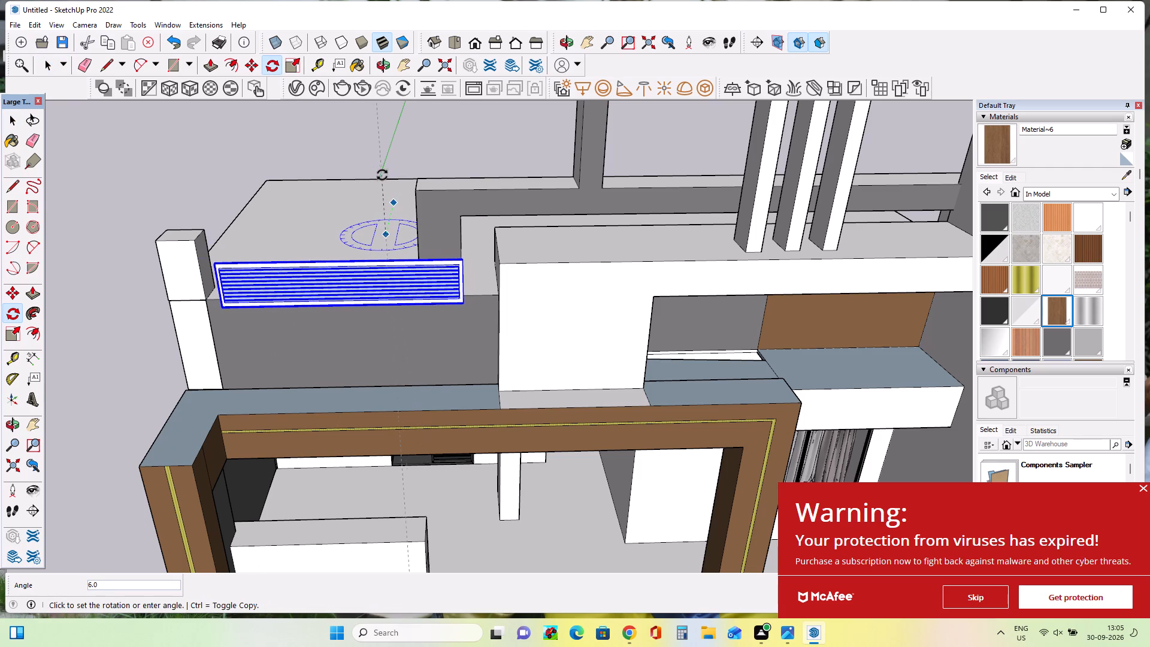
{"action": "double_click", "coordinate": [385, 176]}
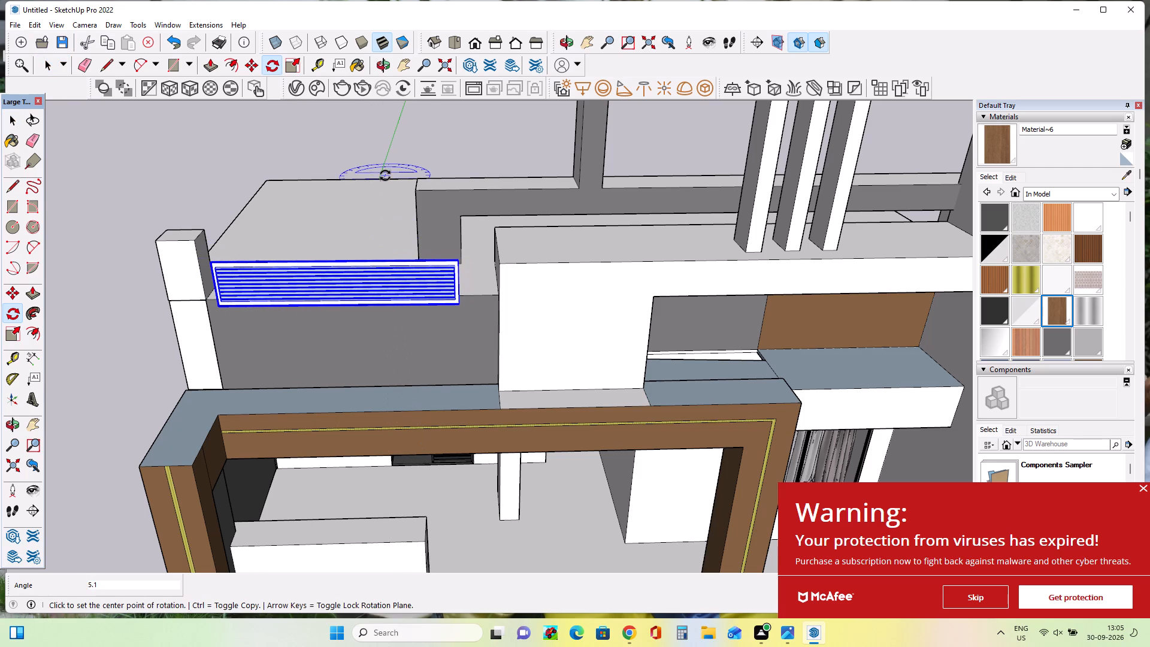
Move the grille by its lower corner about 1' 11 13/16" onto the roof edge beside the white corner post.
{"action": "left_click", "coordinate": [14, 294]}
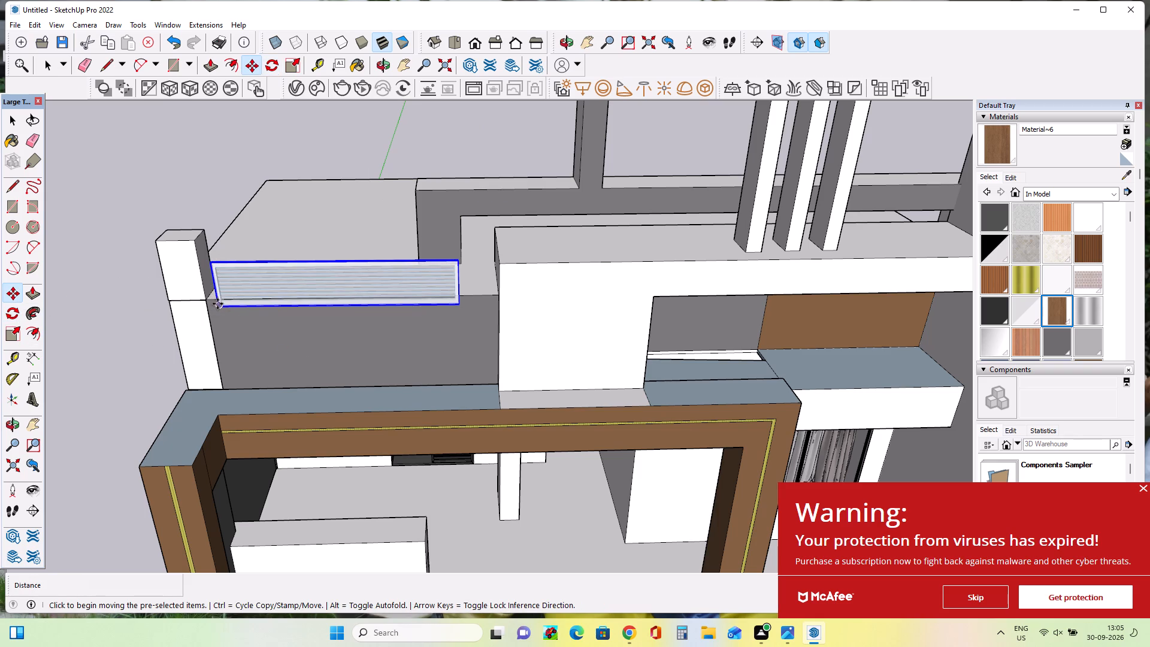
{"action": "left_click", "coordinate": [218, 307]}
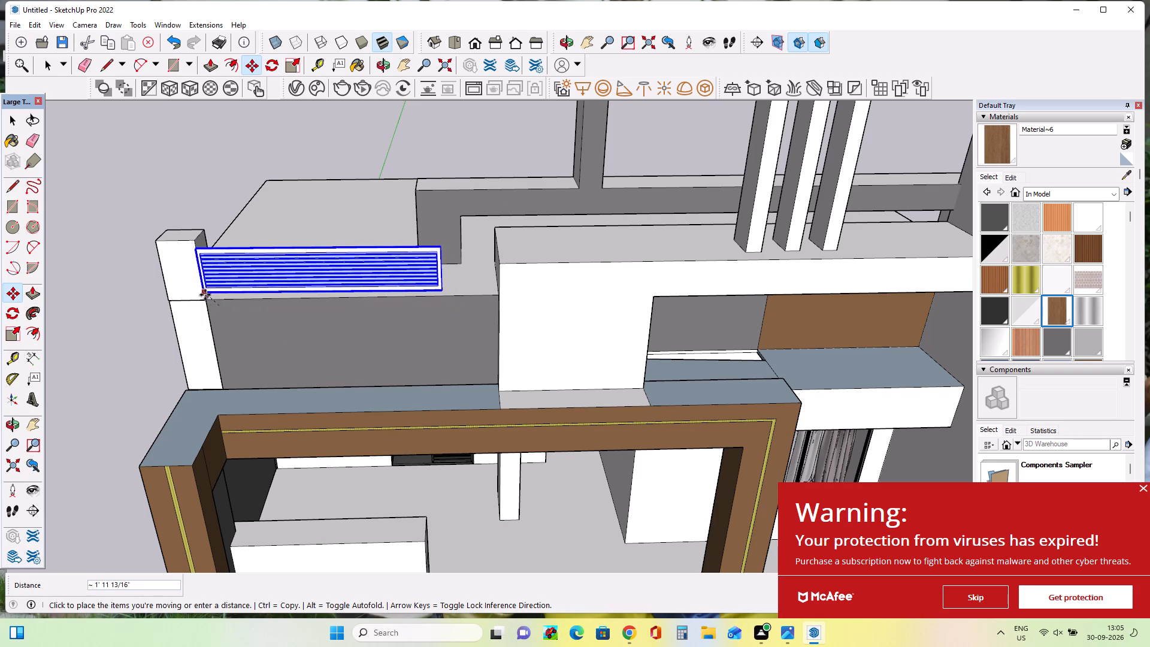
{"action": "left_click", "coordinate": [207, 296]}
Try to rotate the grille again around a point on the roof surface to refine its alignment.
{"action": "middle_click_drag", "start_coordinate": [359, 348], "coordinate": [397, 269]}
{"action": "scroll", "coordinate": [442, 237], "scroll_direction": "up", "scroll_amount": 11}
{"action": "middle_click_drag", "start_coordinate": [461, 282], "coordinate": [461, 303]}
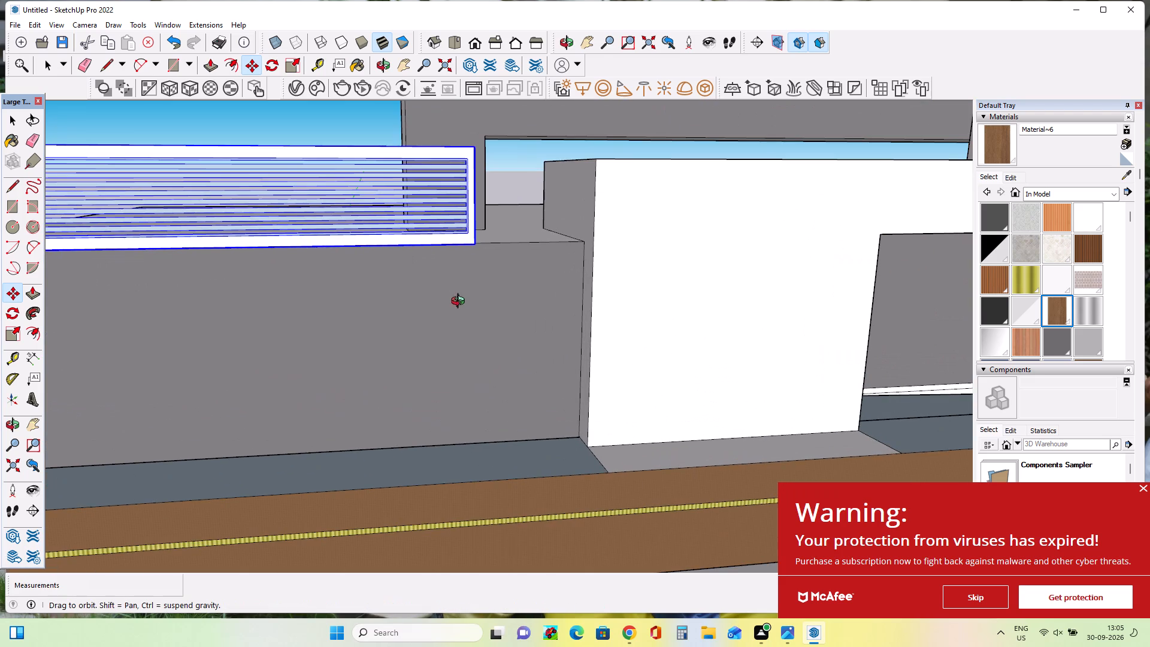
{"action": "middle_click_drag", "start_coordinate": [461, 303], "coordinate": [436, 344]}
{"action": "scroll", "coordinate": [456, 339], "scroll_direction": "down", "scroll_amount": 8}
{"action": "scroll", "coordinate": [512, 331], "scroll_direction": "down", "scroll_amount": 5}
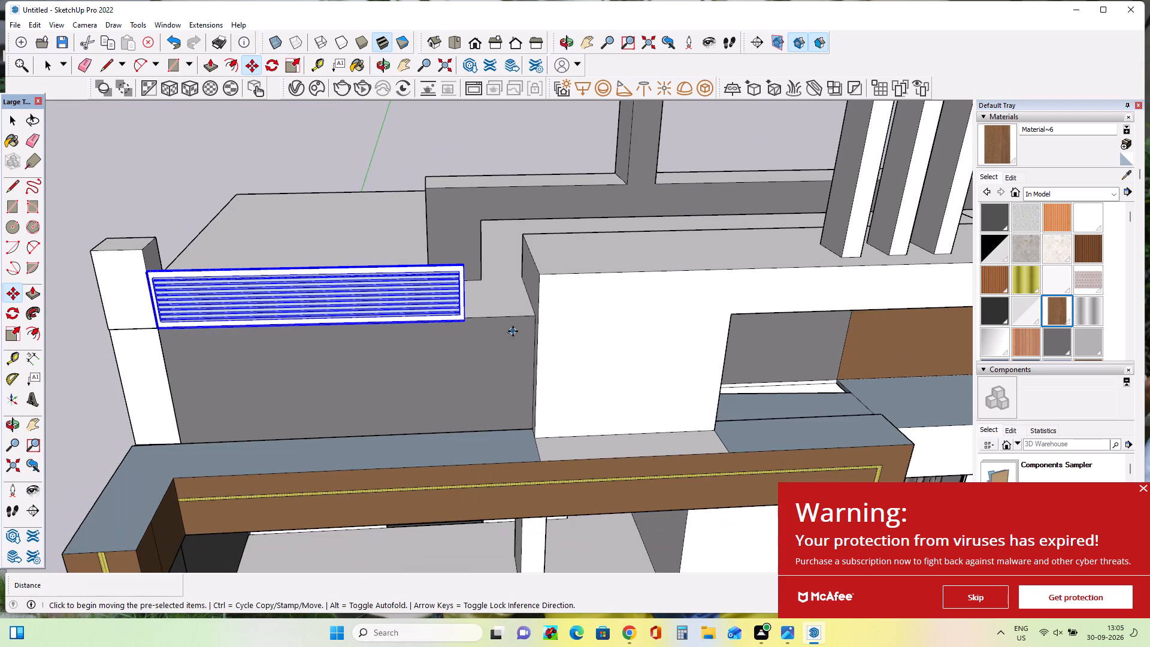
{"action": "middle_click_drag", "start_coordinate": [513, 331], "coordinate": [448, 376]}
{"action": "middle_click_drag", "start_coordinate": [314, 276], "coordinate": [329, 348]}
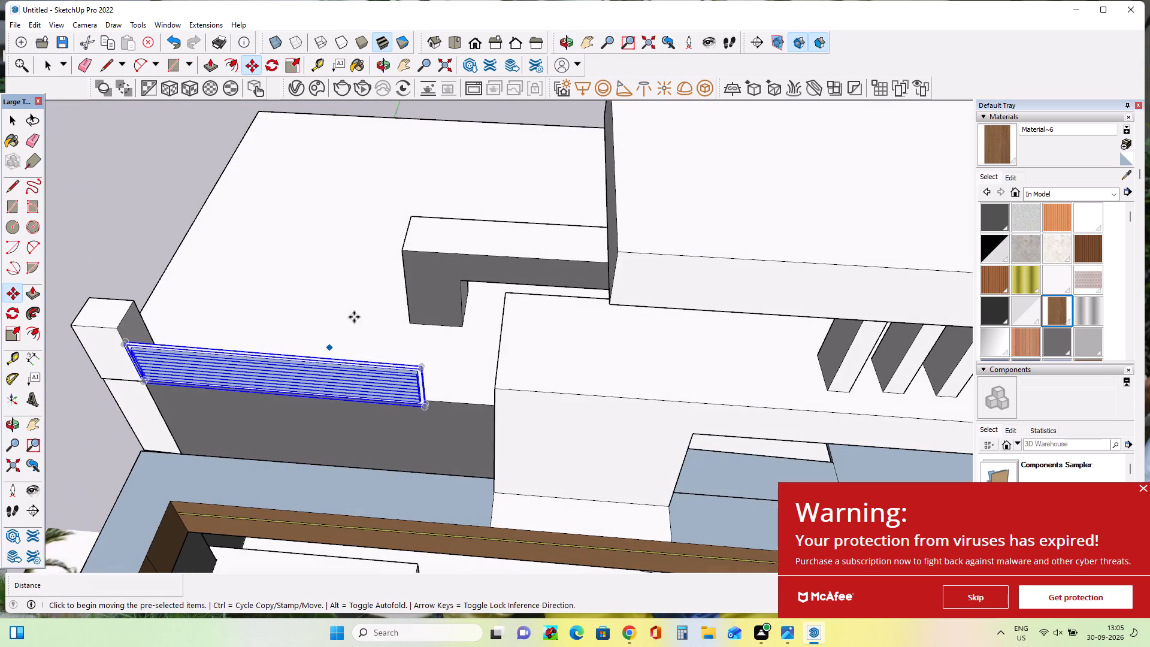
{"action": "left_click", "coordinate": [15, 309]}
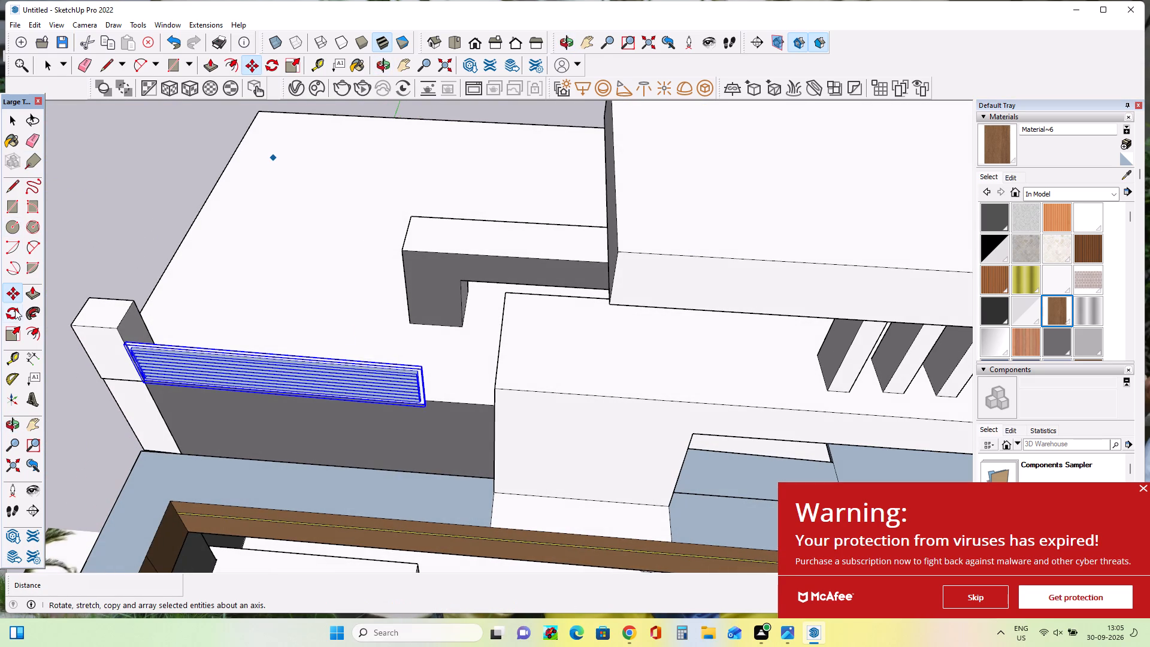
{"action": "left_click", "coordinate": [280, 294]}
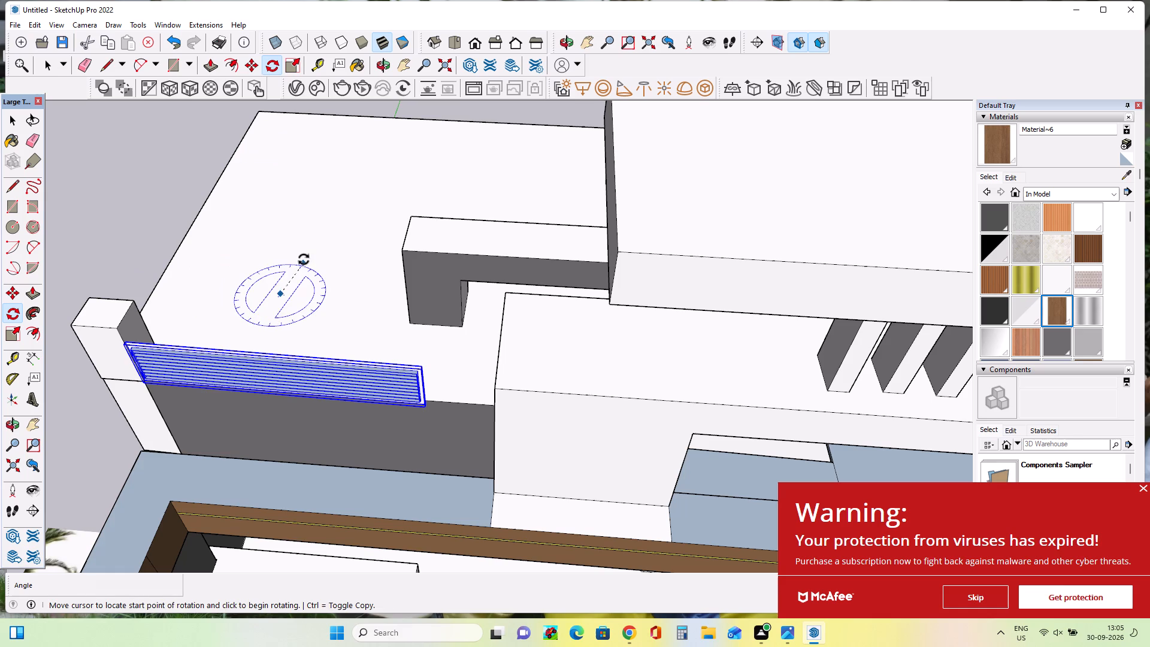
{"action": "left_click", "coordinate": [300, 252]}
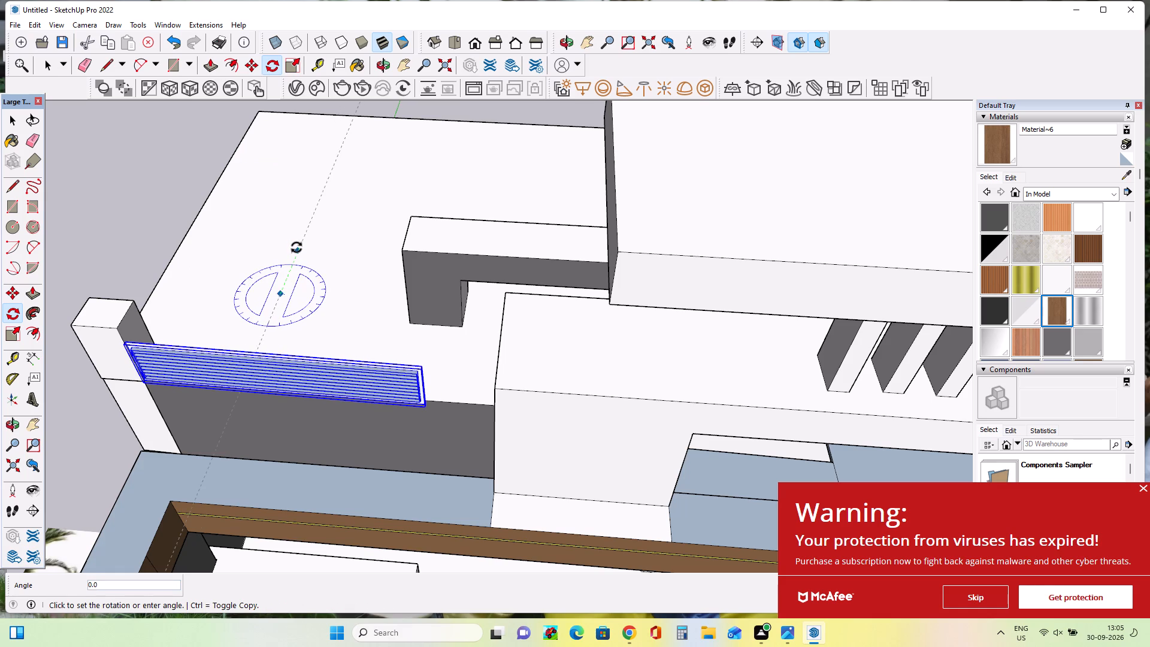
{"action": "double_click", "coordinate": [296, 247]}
Nudge the grille about 1 1/16" from its lower corner next to the white corner post.
{"action": "middle_click_drag", "start_coordinate": [290, 369], "coordinate": [333, 257]}
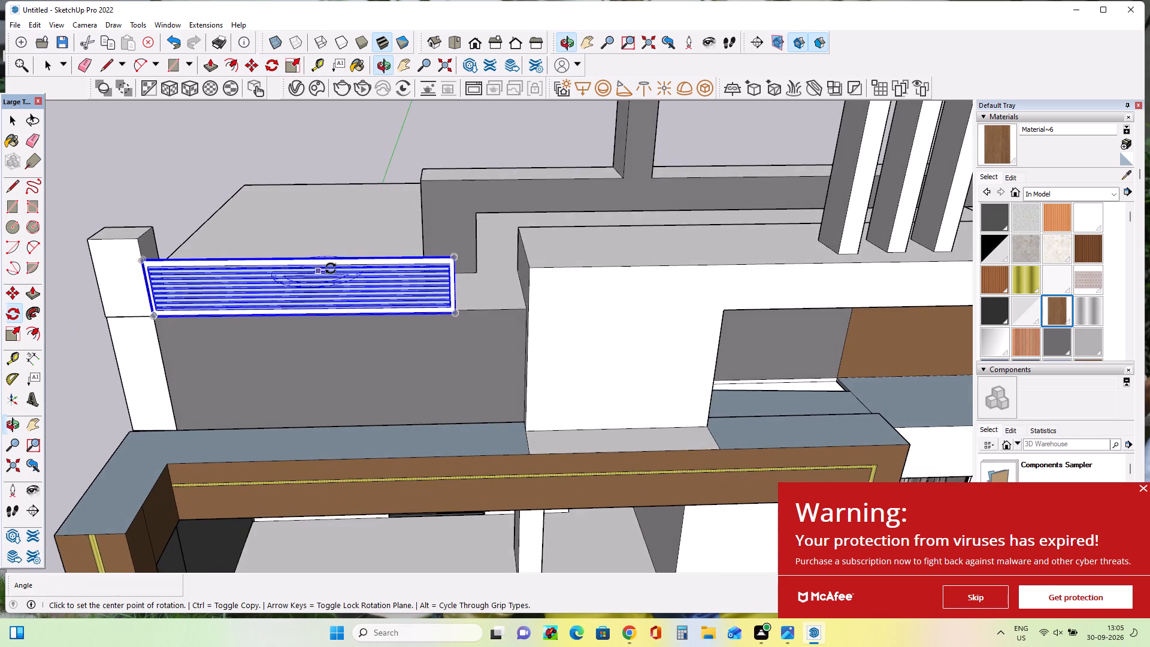
{"action": "scroll", "coordinate": [330, 286], "scroll_direction": "up", "scroll_amount": 3}
{"action": "scroll", "coordinate": [330, 286], "scroll_direction": "down", "scroll_amount": 4}
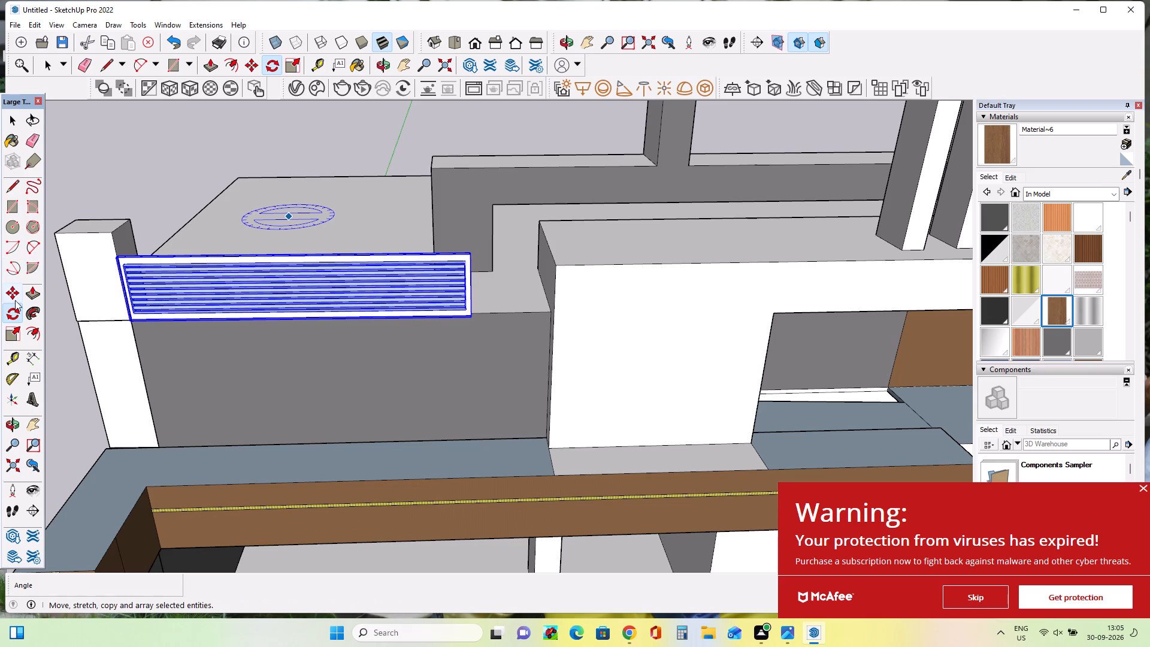
{"action": "left_click", "coordinate": [10, 297]}
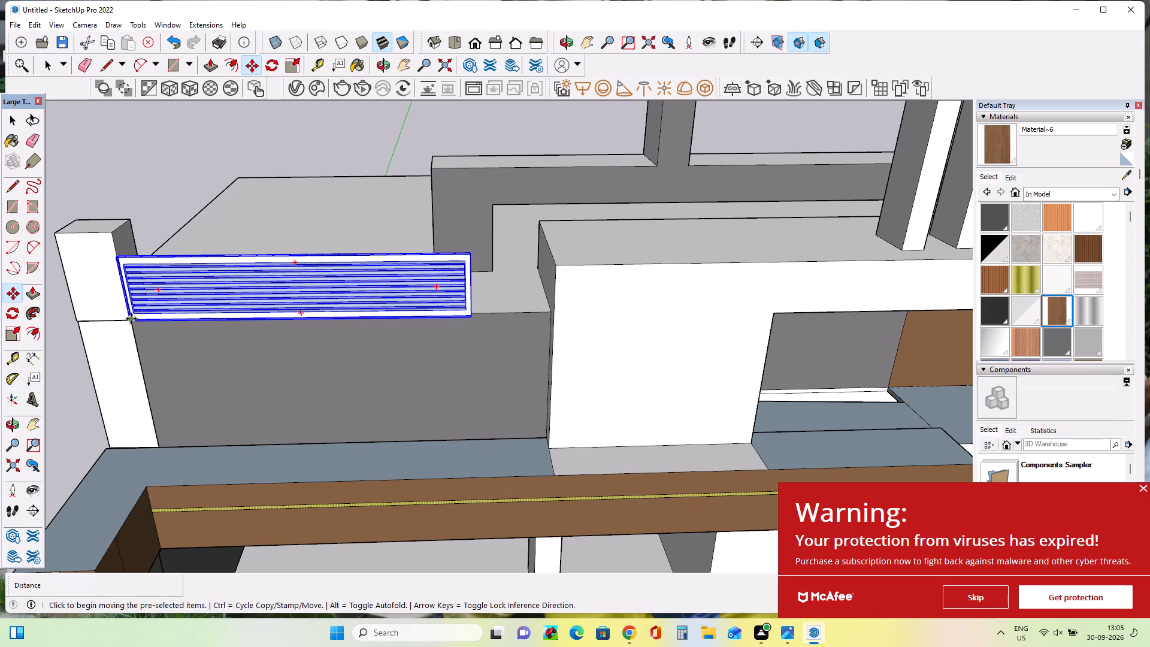
{"action": "left_click", "coordinate": [131, 319]}
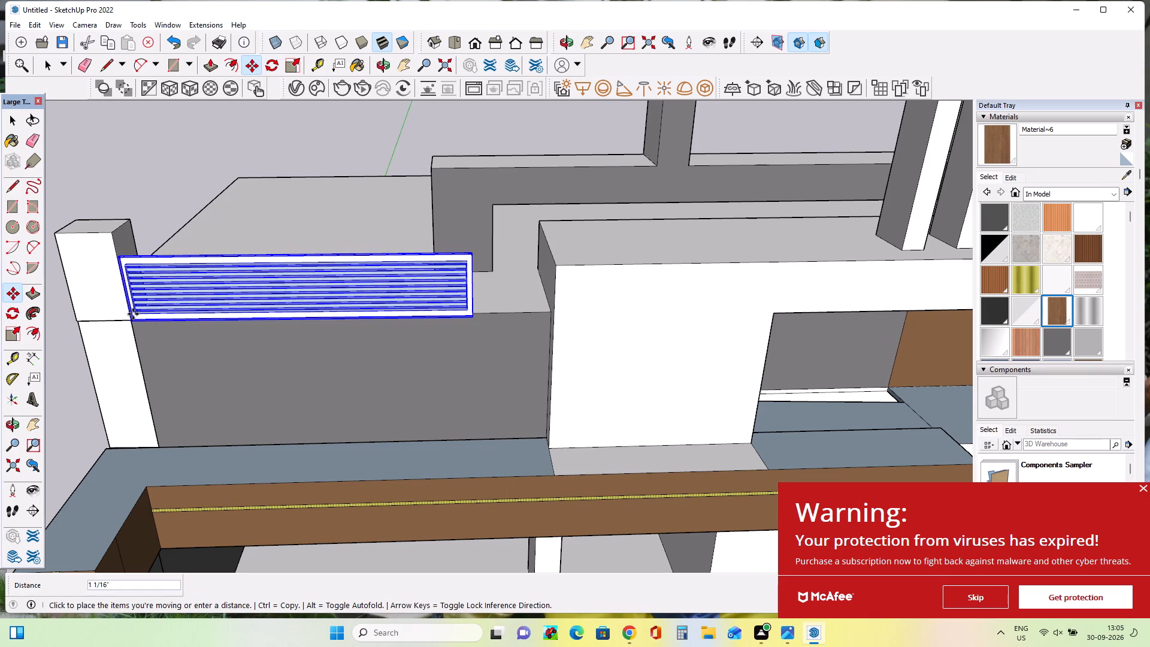
{"action": "left_click", "coordinate": [133, 314]}
Stretch the grille along the roof edge to the white wall block with a green-axis scale factor of about 1.23.
{"action": "middle_click_drag", "start_coordinate": [322, 350], "coordinate": [191, 370]}
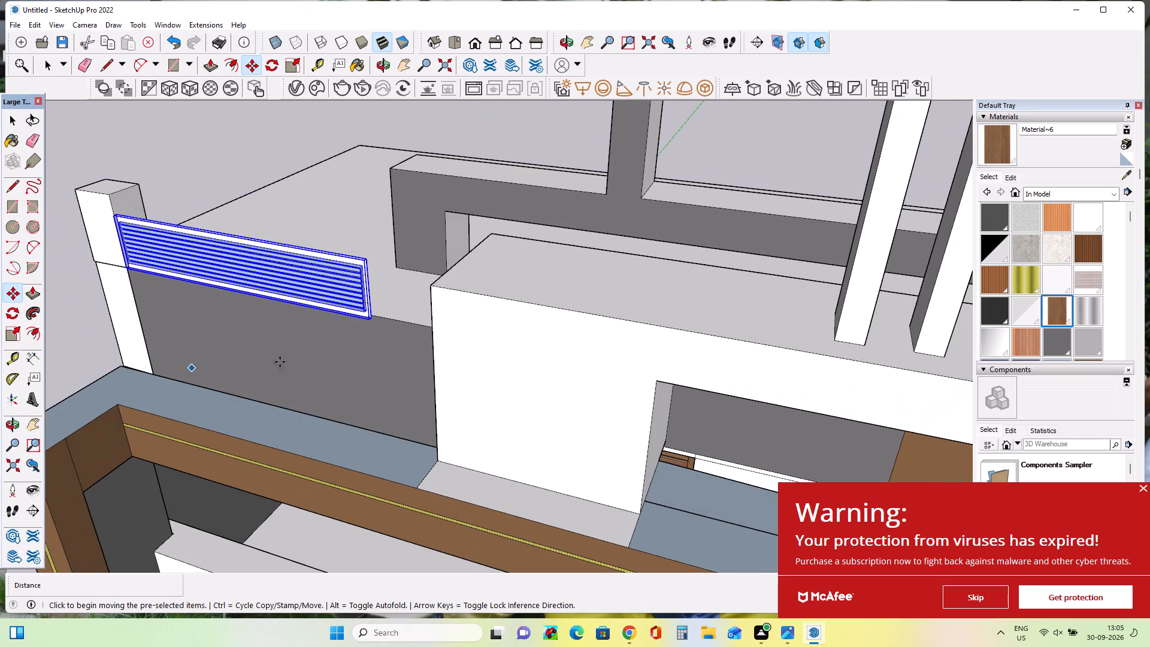
{"action": "scroll", "coordinate": [354, 342], "scroll_direction": "up", "scroll_amount": 2}
{"action": "middle_click_drag", "start_coordinate": [354, 342], "coordinate": [316, 379]}
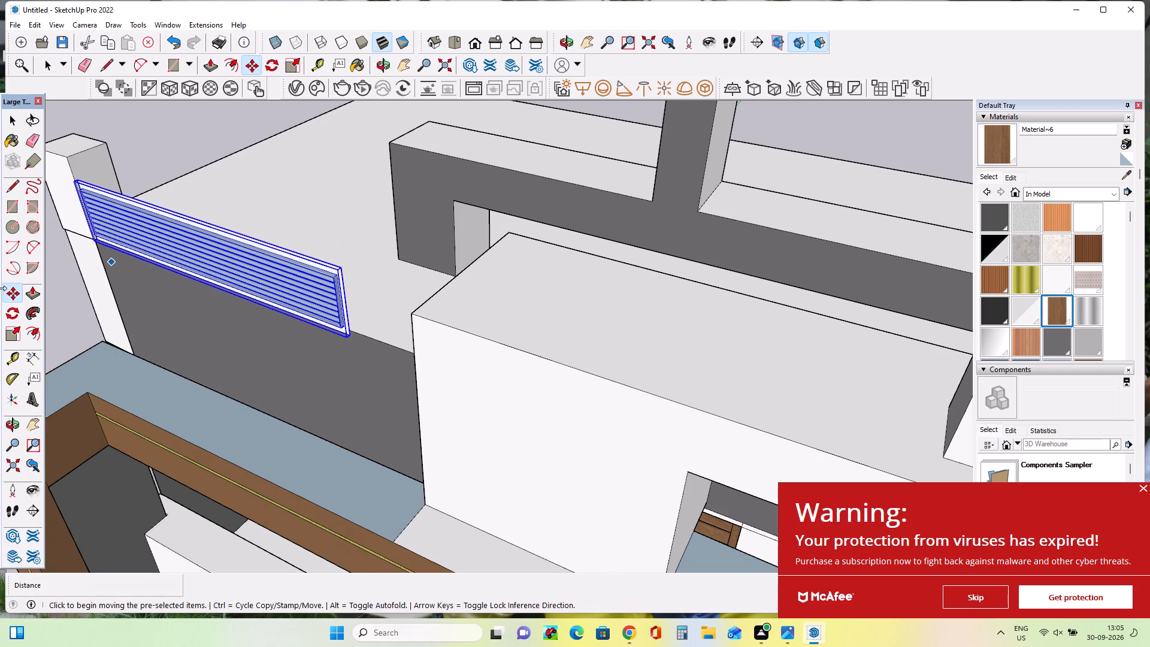
{"action": "left_click", "coordinate": [11, 334]}
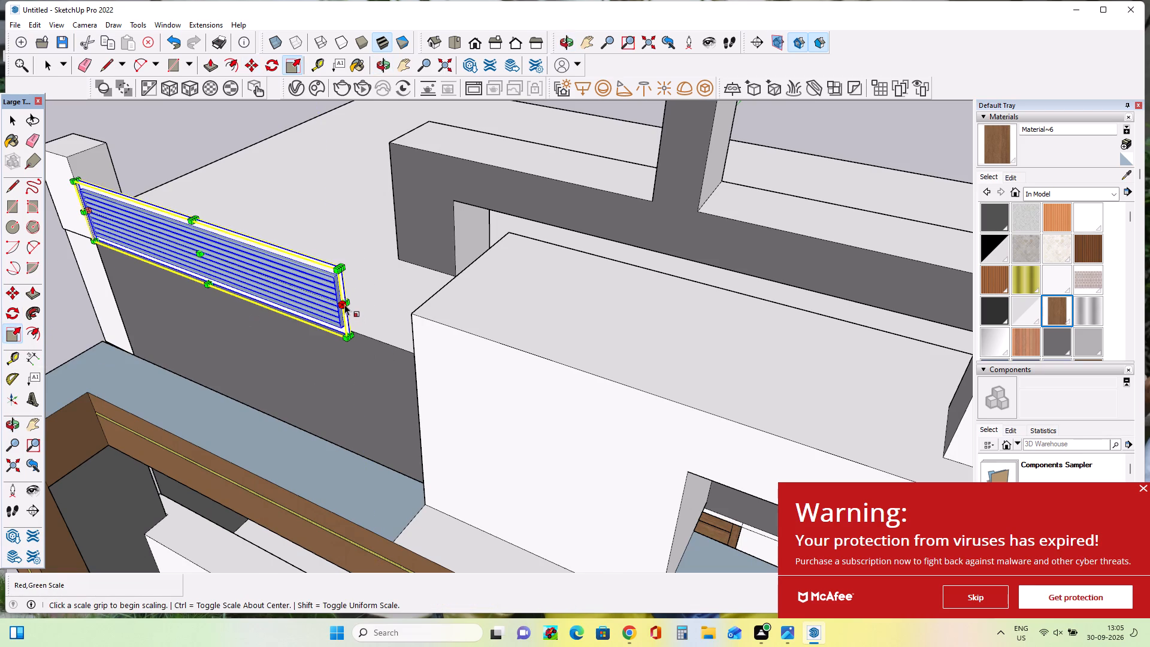
{"action": "scroll", "coordinate": [348, 303], "scroll_direction": "up", "scroll_amount": 8}
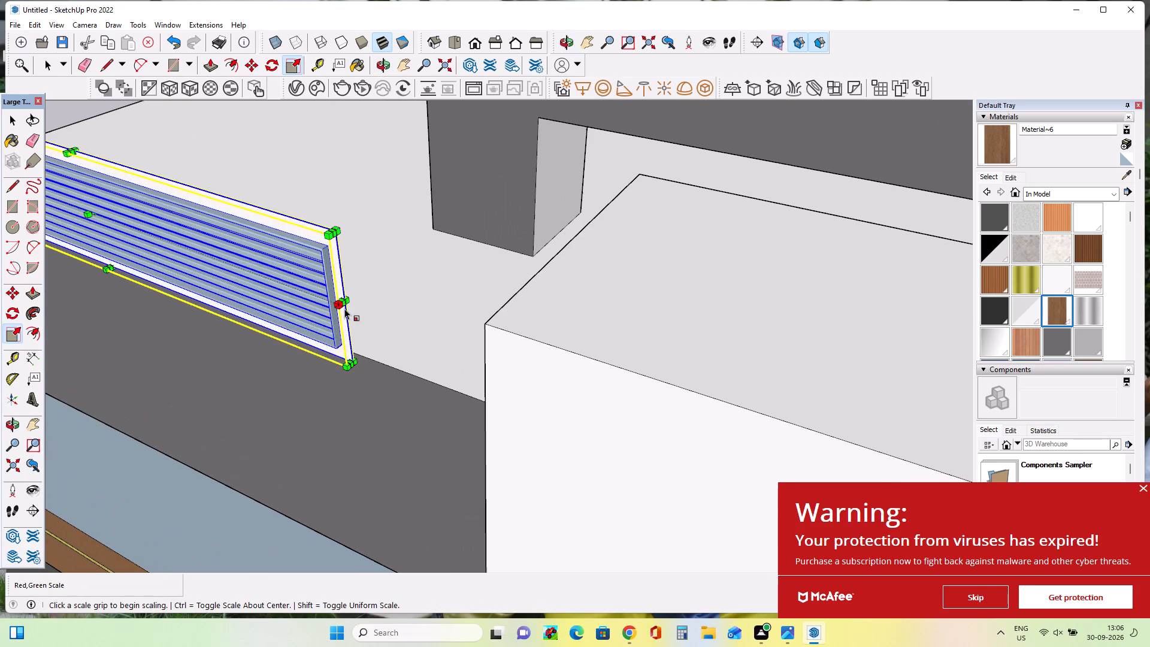
{"action": "left_click", "coordinate": [346, 300]}
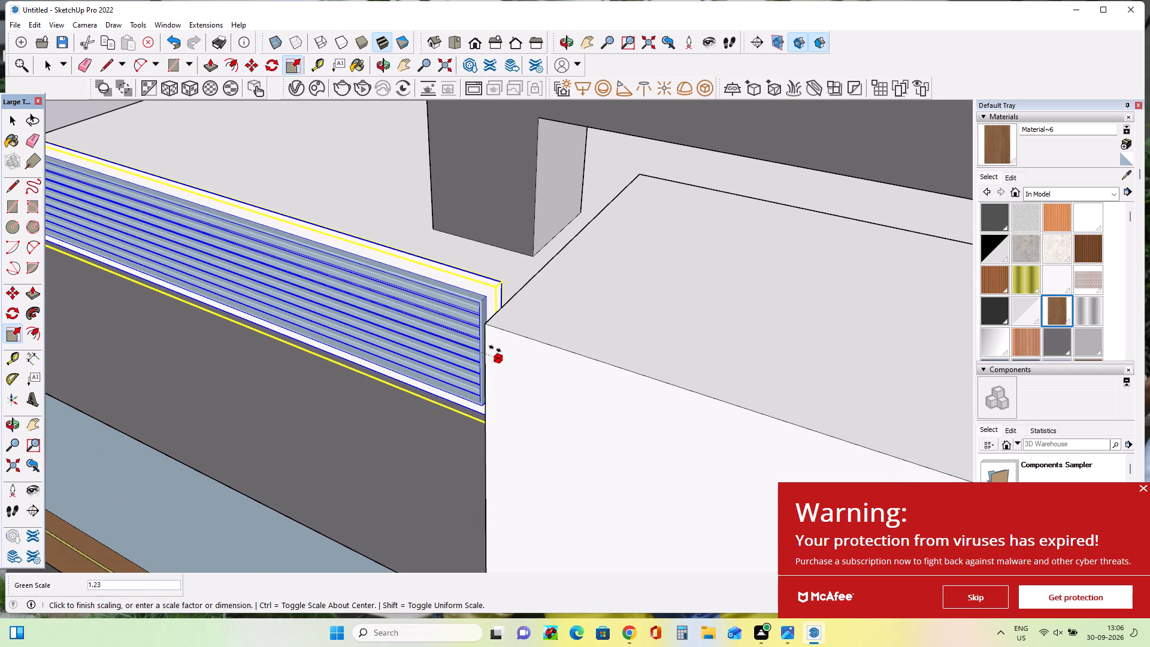
{"action": "left_click", "coordinate": [495, 349]}
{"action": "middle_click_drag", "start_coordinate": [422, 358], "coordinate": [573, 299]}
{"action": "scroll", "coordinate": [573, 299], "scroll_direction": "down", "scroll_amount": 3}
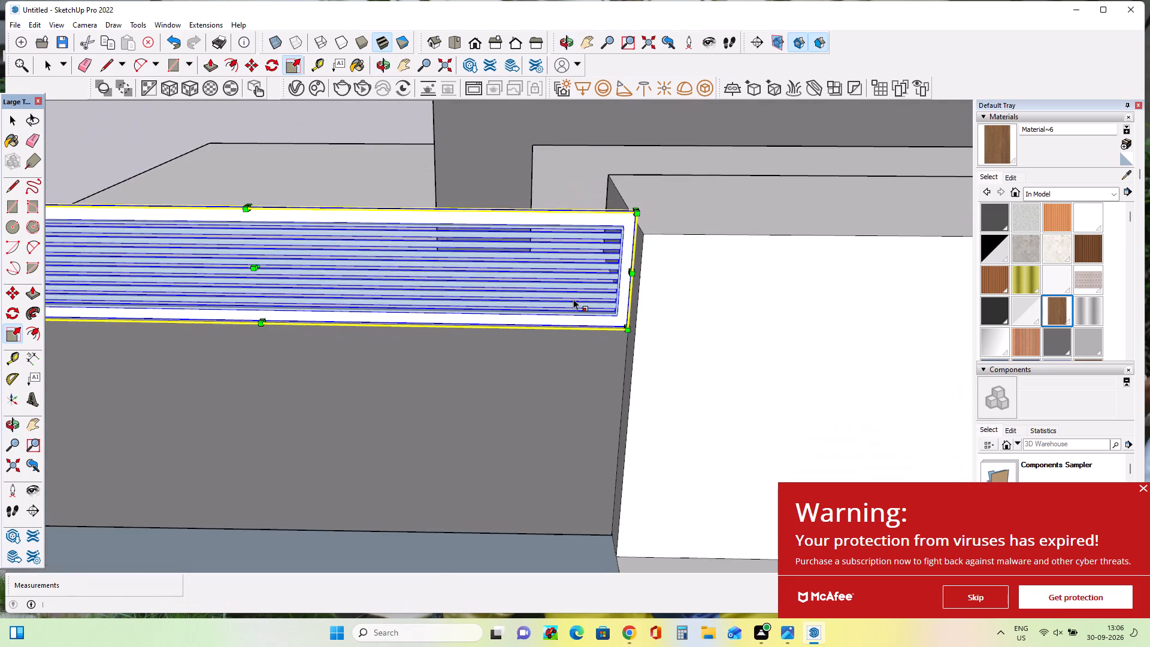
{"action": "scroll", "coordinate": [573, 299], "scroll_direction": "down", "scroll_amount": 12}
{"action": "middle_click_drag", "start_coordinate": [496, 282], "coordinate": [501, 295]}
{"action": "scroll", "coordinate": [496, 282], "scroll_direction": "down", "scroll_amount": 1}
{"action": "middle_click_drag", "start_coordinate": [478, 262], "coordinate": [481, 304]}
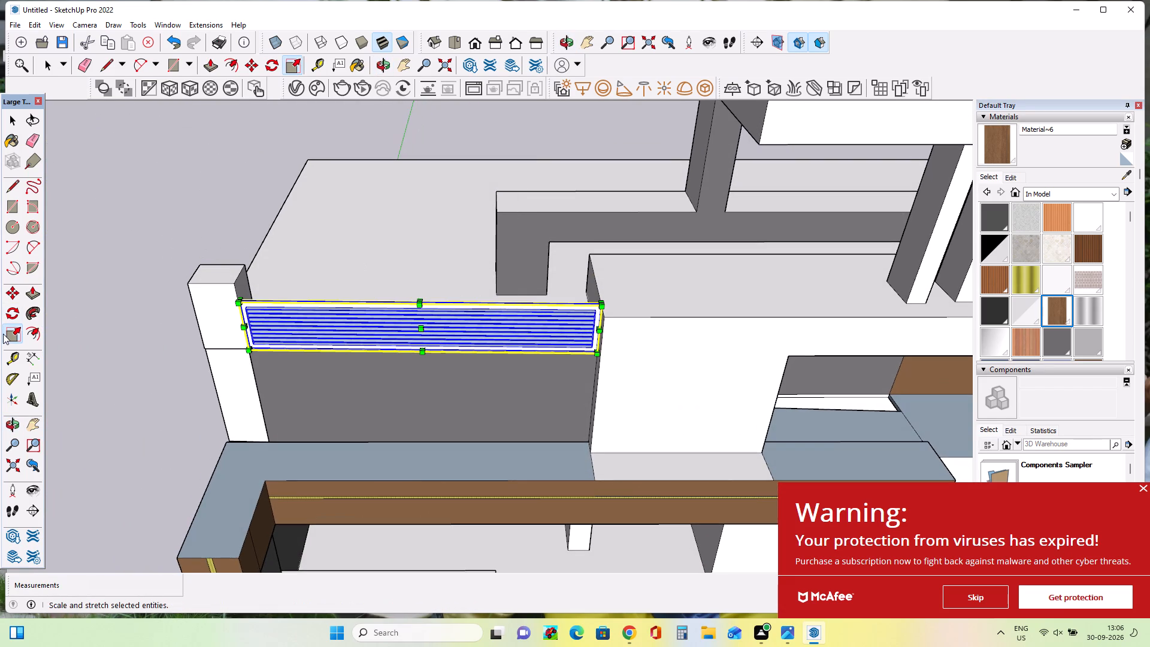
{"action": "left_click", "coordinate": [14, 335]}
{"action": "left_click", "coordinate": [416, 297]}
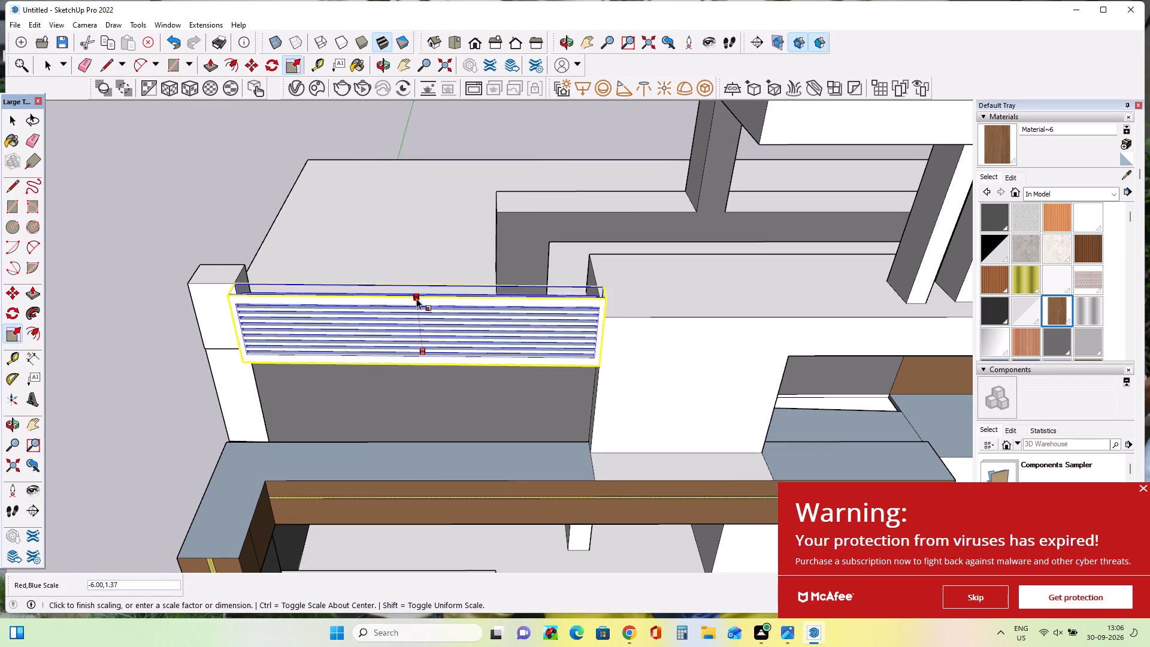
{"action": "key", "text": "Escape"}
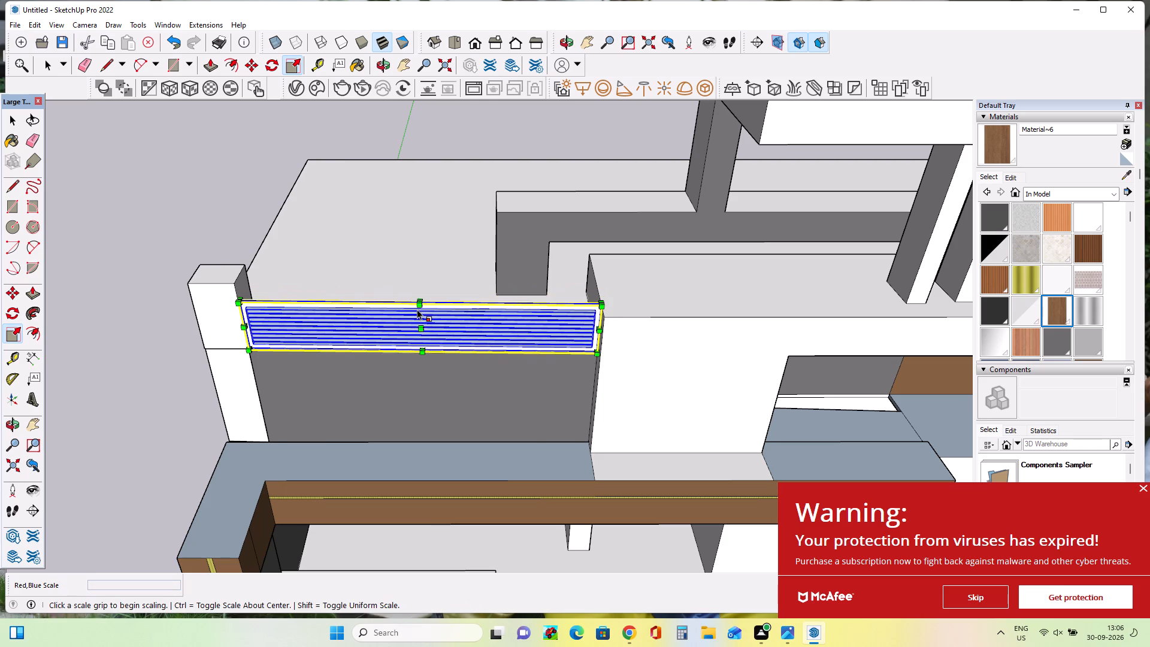
Reduce the grille's height from its top edge with a blue-axis scale factor of about 0.89.
{"action": "middle_click_drag", "start_coordinate": [420, 295], "coordinate": [425, 337]}
{"action": "scroll", "coordinate": [425, 337], "scroll_direction": "up", "scroll_amount": 7}
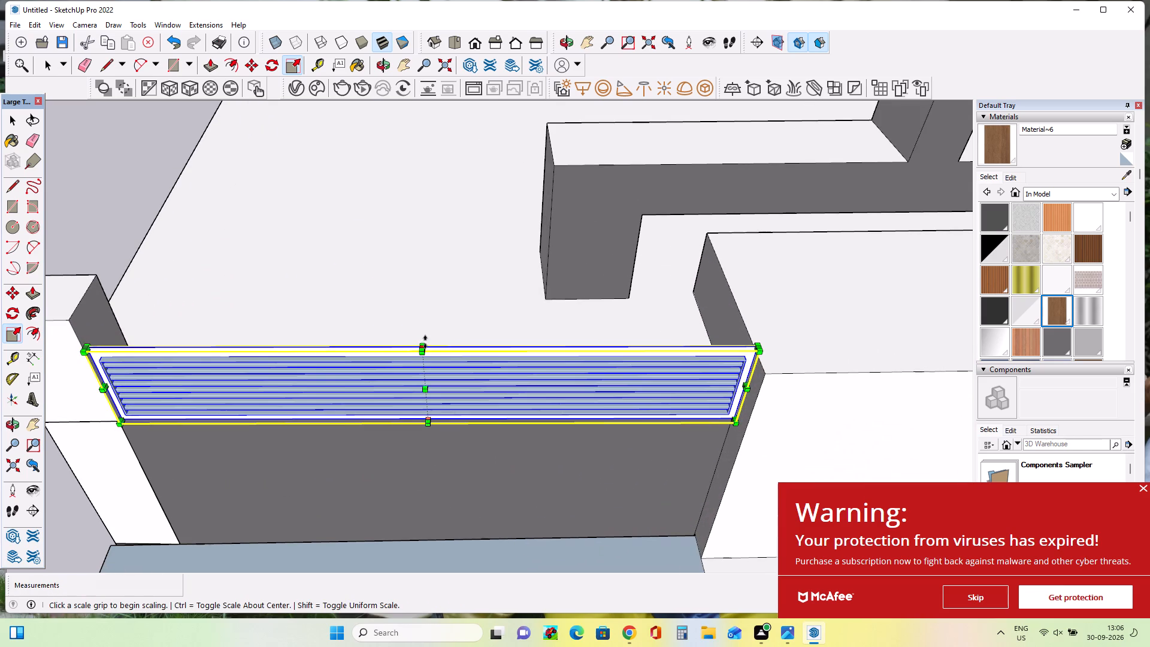
{"action": "double_click", "coordinate": [422, 345]}
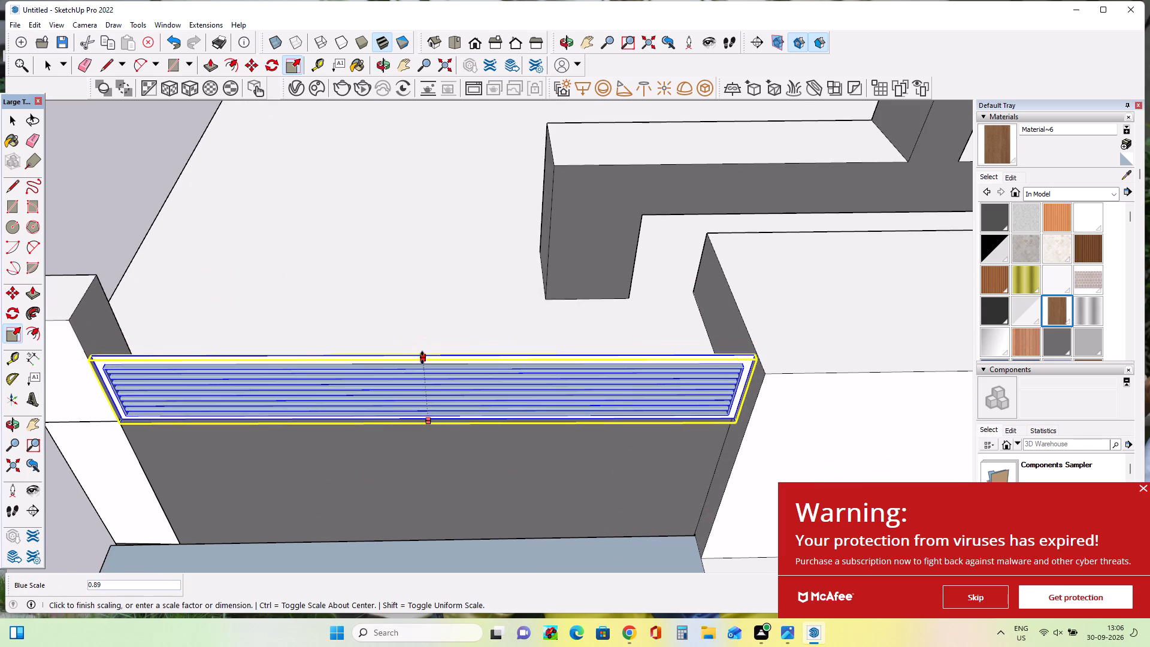
{"action": "left_click", "coordinate": [422, 358]}
{"action": "middle_click_drag", "start_coordinate": [442, 386], "coordinate": [445, 271]}
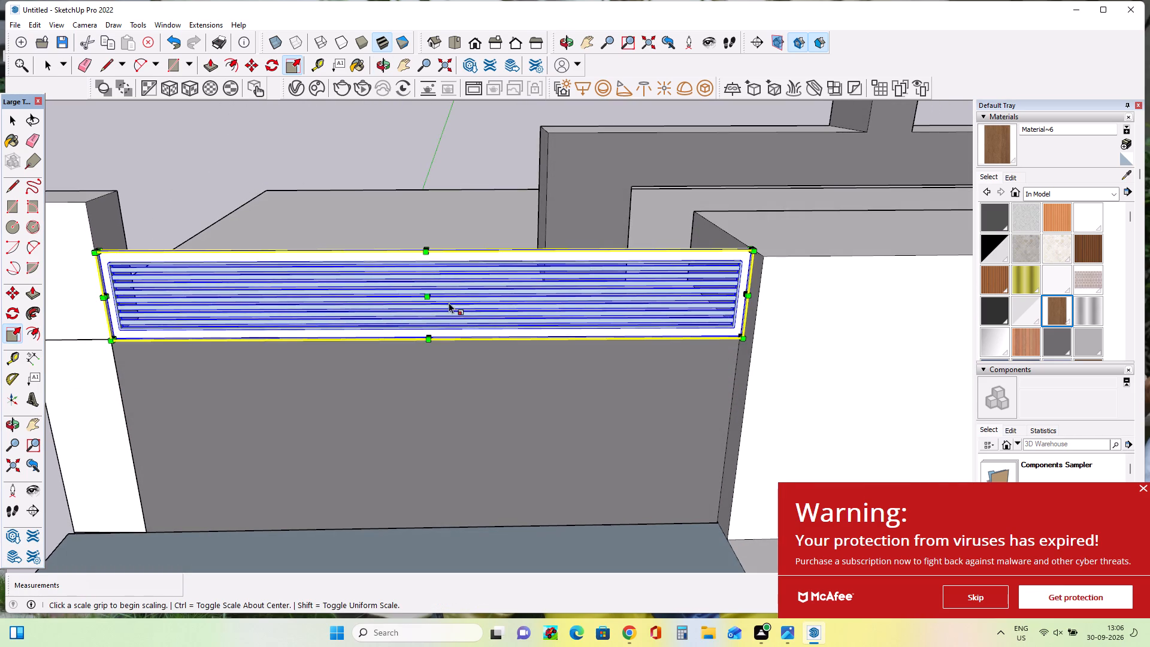
Explode the Air Grill component fitted between the white corner post and the wall block.
{"action": "scroll", "coordinate": [449, 303], "scroll_direction": "down", "scroll_amount": 7}
{"action": "left_click", "coordinate": [13, 119]}
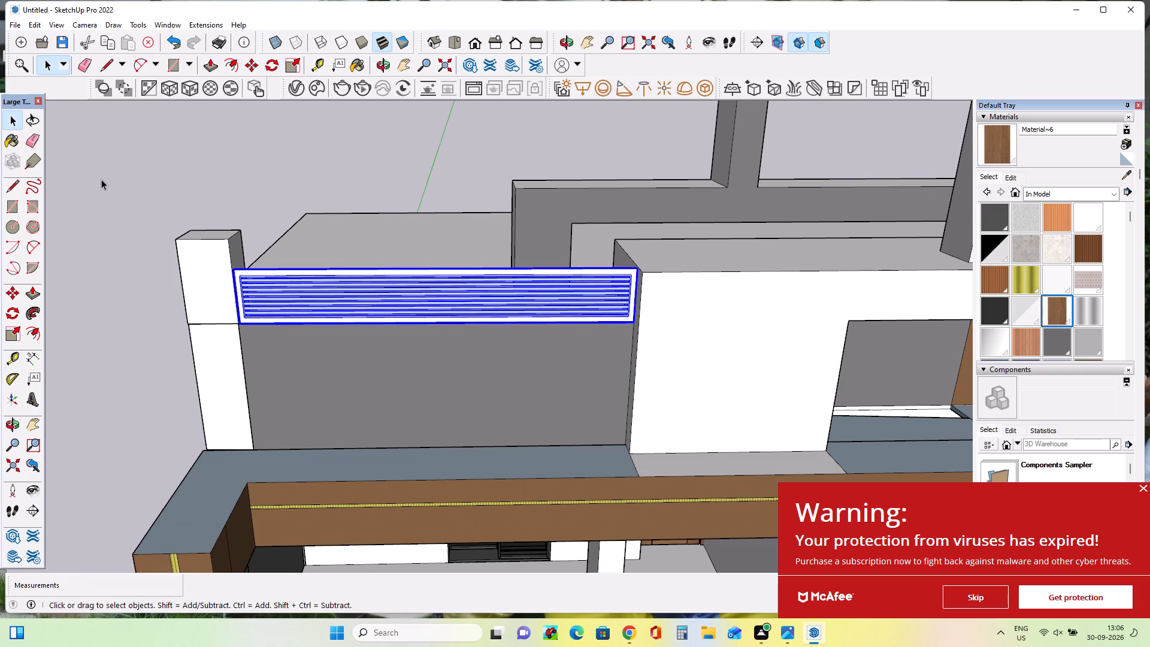
{"action": "left_click", "coordinate": [101, 179]}
{"action": "middle_click_drag", "start_coordinate": [306, 350], "coordinate": [325, 318]}
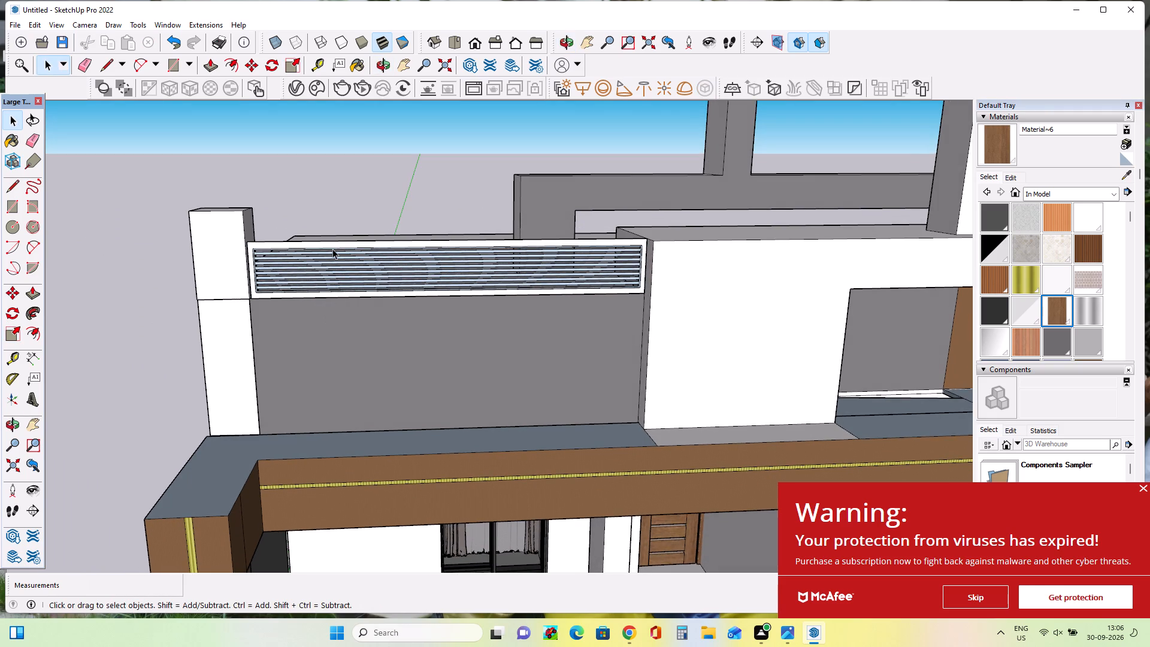
{"action": "left_click", "coordinate": [332, 249]}
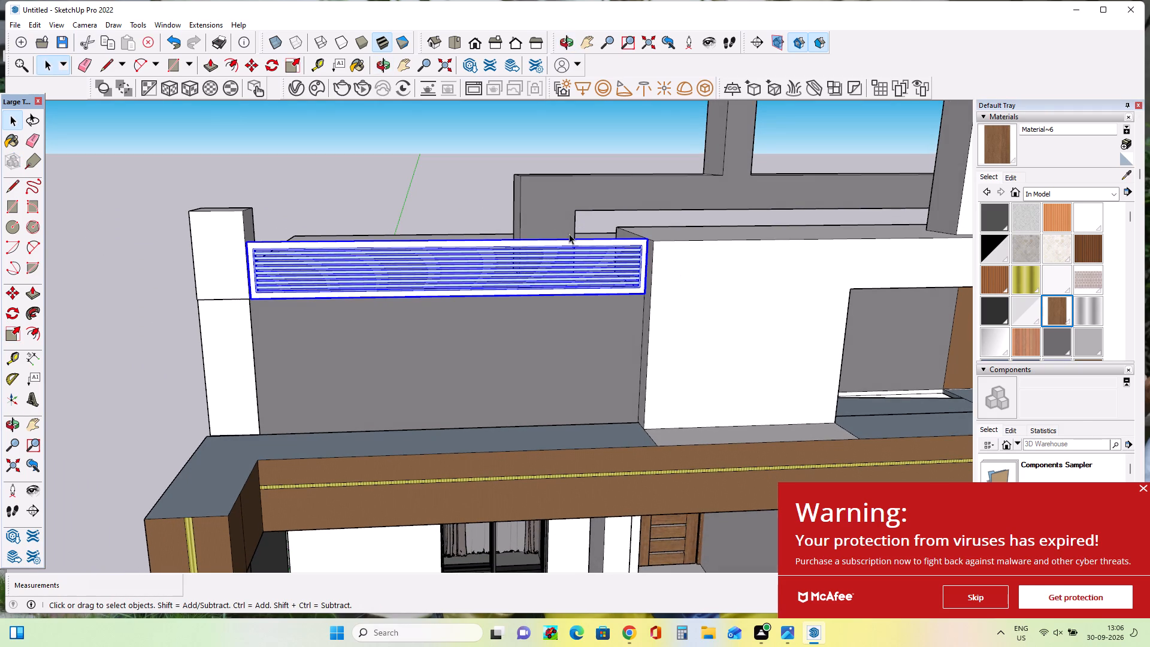
{"action": "right_click", "coordinate": [574, 244]}
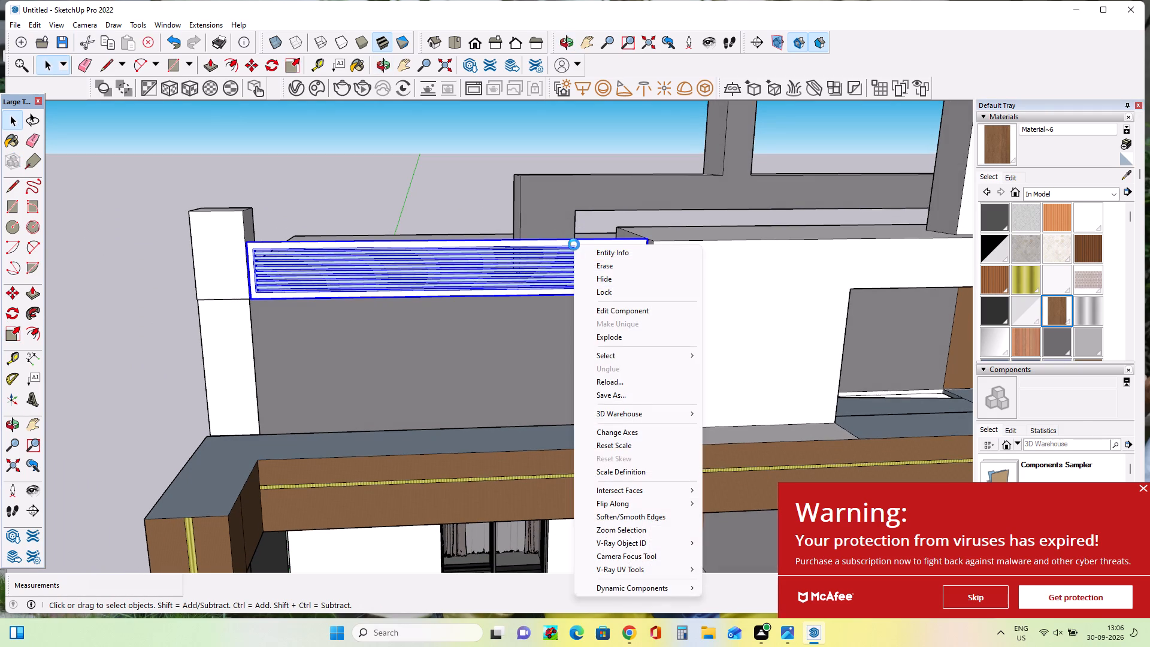
{"action": "double_click", "coordinate": [624, 340]}
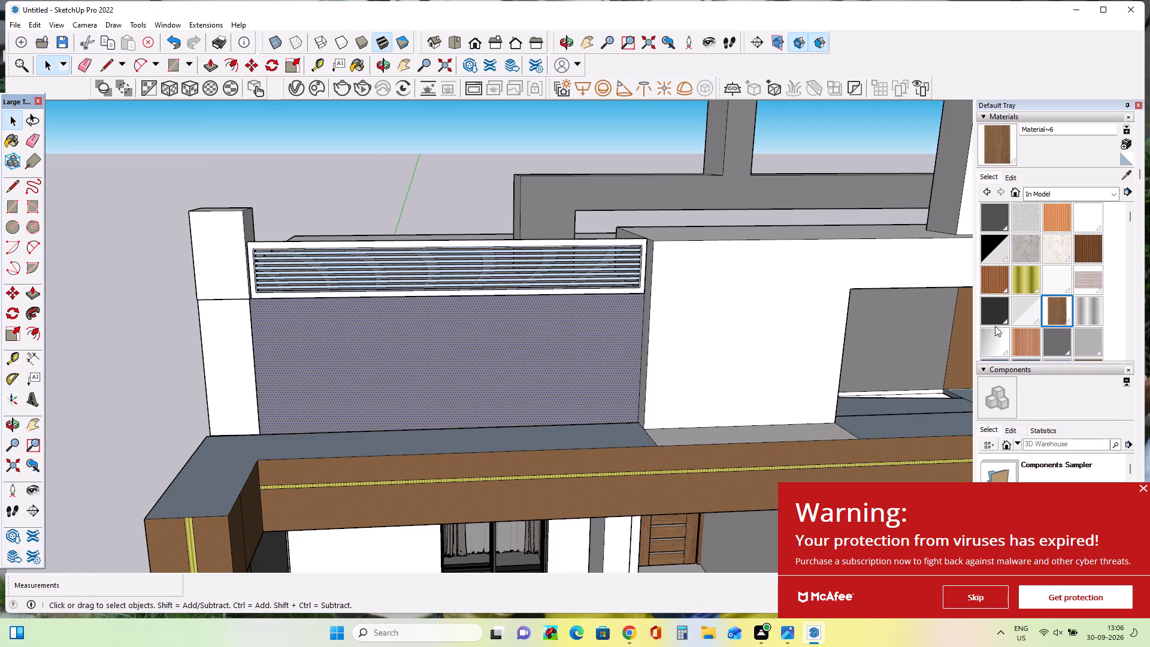
Paint the grille's outer frame and its horizontal slats with the dark Material~2, and clear the selection.
{"action": "left_click", "coordinate": [993, 304]}
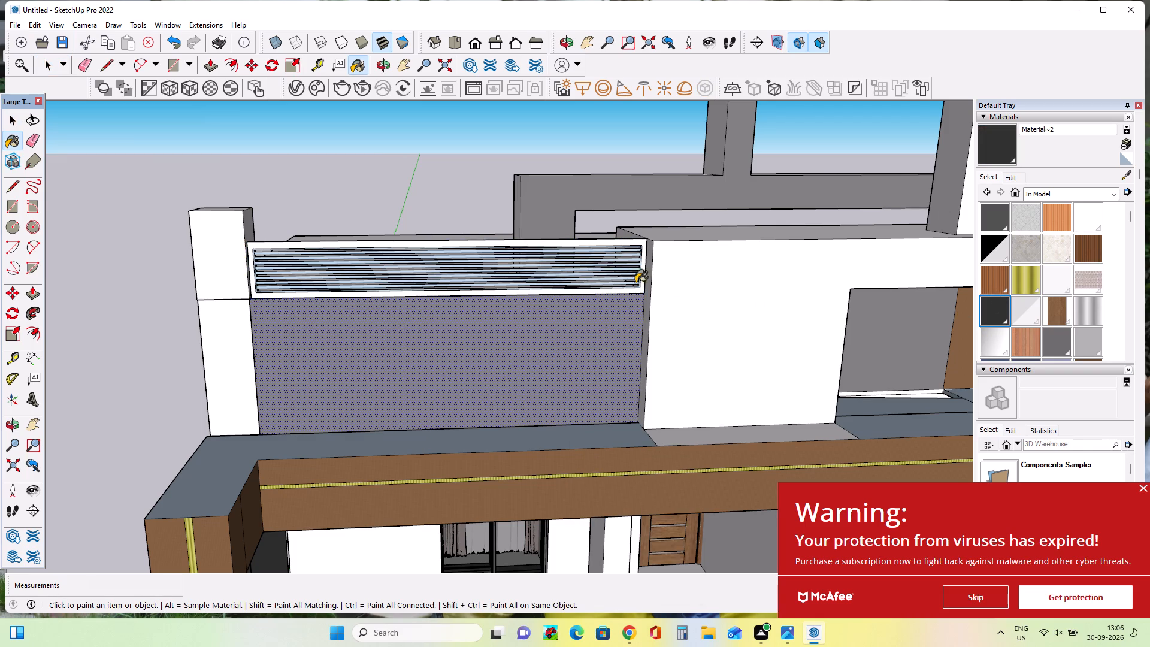
{"action": "left_click", "coordinate": [574, 244]}
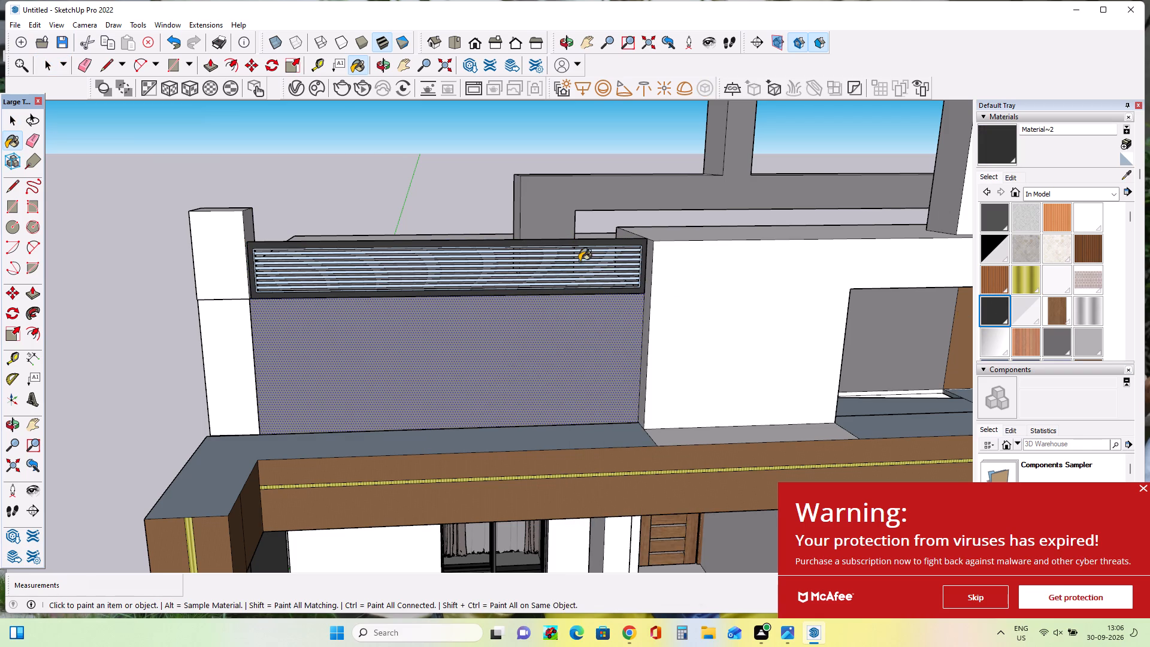
{"action": "scroll", "coordinate": [585, 295], "scroll_direction": "up", "scroll_amount": 6}
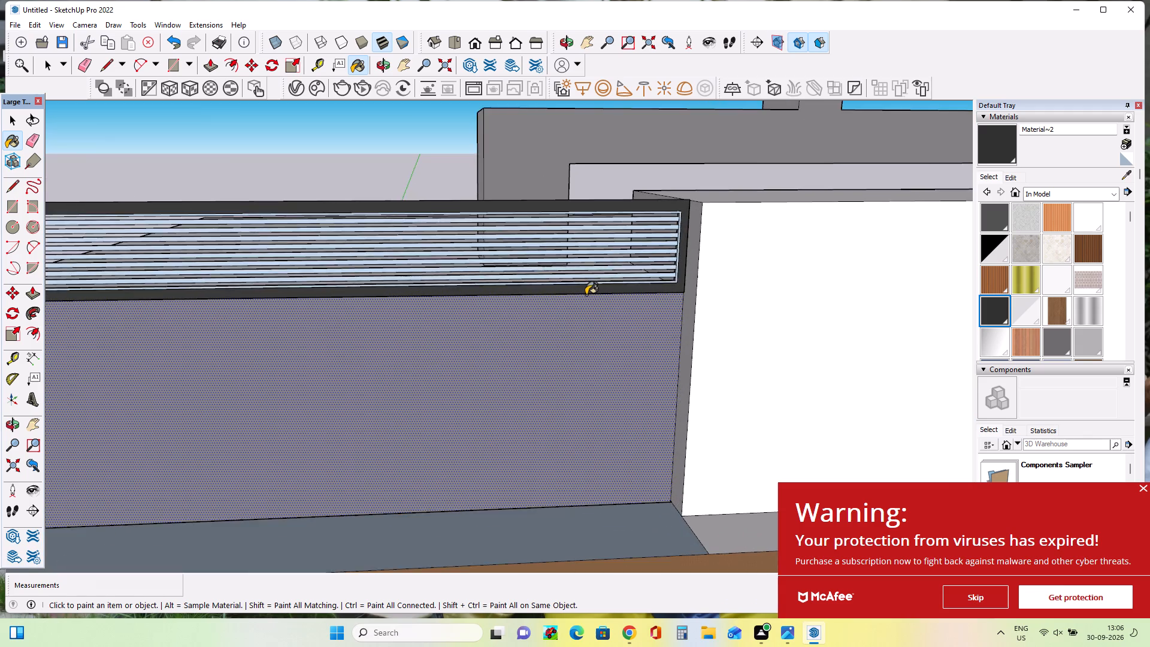
{"action": "scroll", "coordinate": [586, 295], "scroll_direction": "up", "scroll_amount": 3}
{"action": "left_click", "coordinate": [621, 267]}
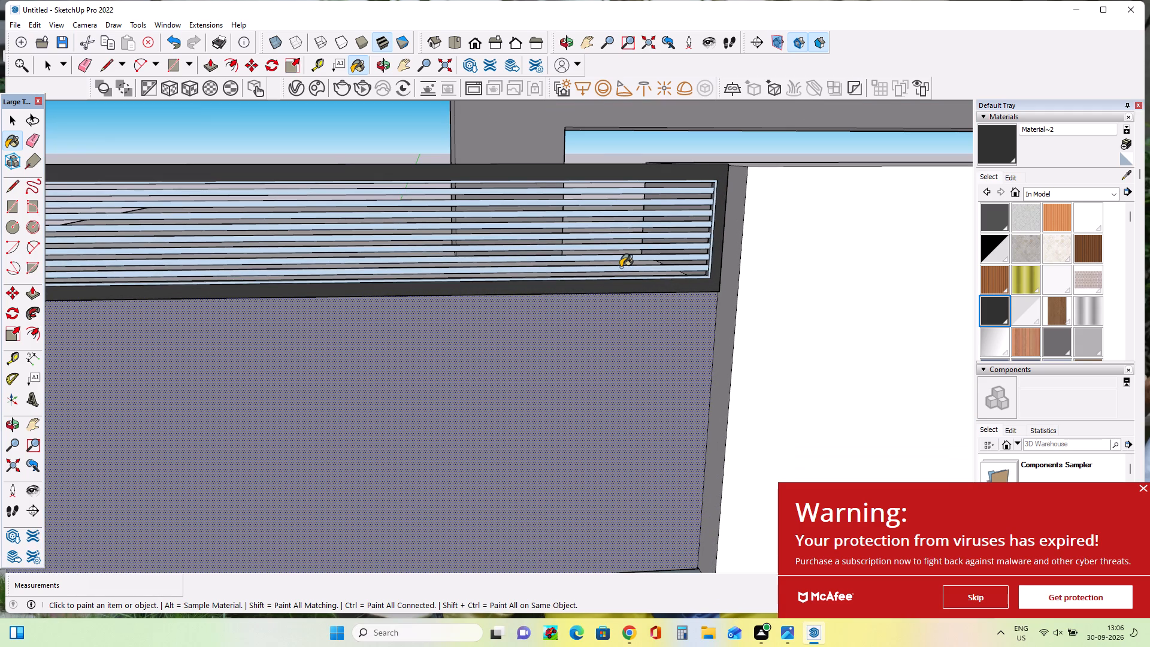
{"action": "scroll", "coordinate": [623, 274], "scroll_direction": "down", "scroll_amount": 13}
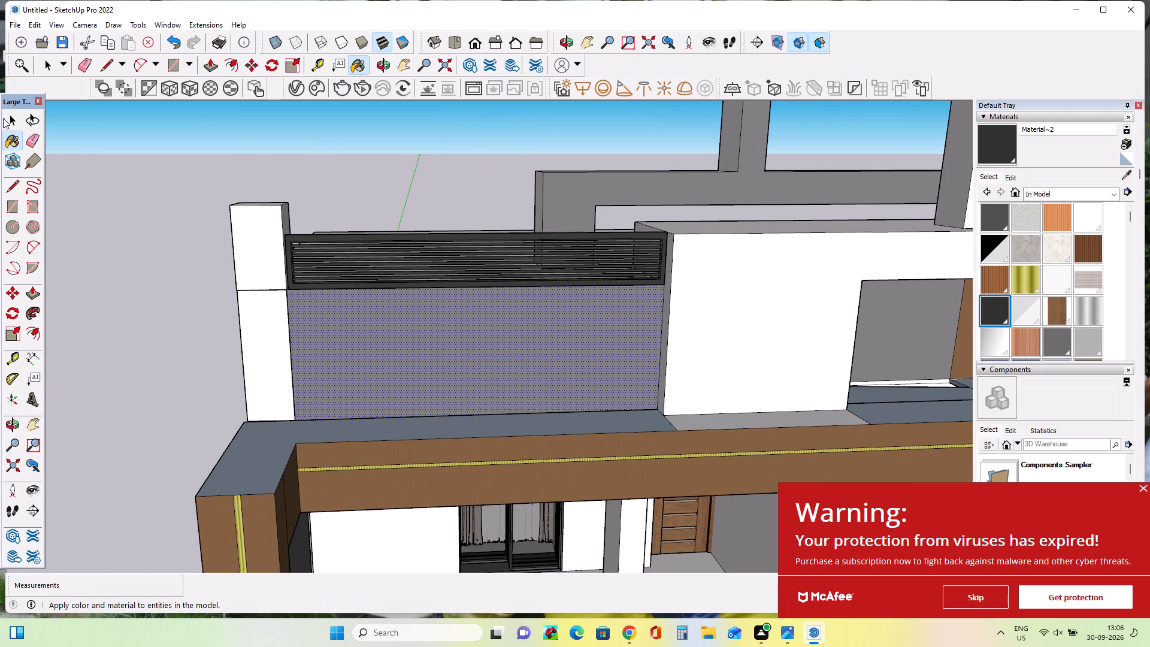
{"action": "left_click", "coordinate": [11, 129]}
{"action": "left_click", "coordinate": [84, 146]}
Examine the whole front elevation of the house with the dark roof-edge grille in place.
{"action": "scroll", "coordinate": [253, 314], "scroll_direction": "down", "scroll_amount": 5}
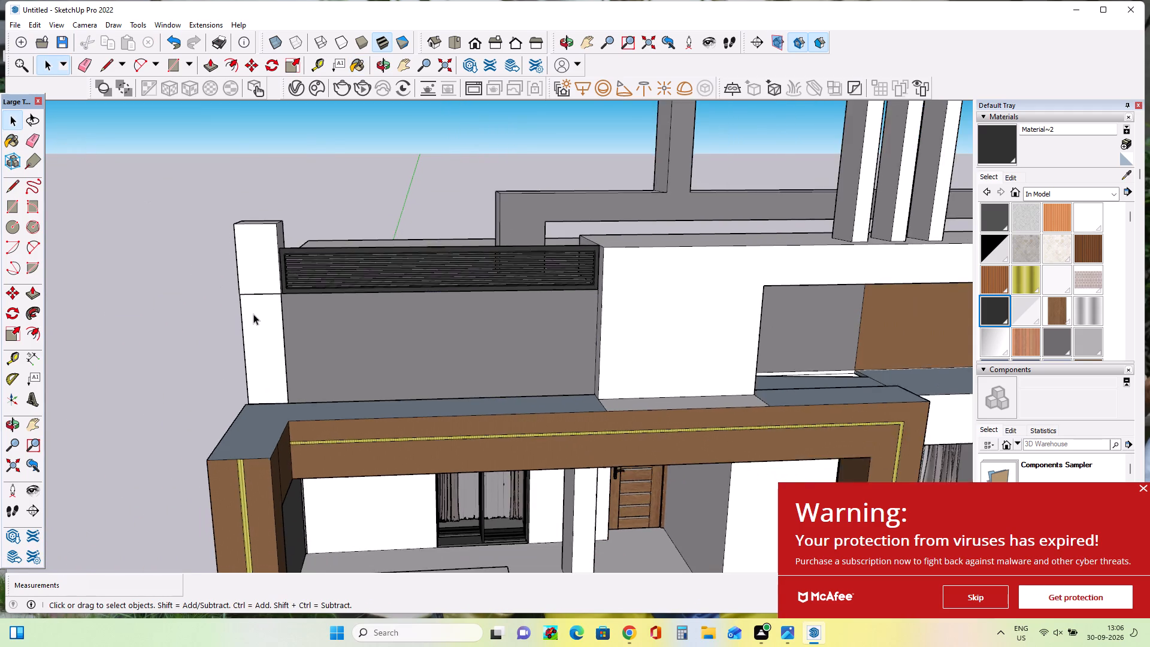
{"action": "scroll", "coordinate": [253, 314], "scroll_direction": "down", "scroll_amount": 19}
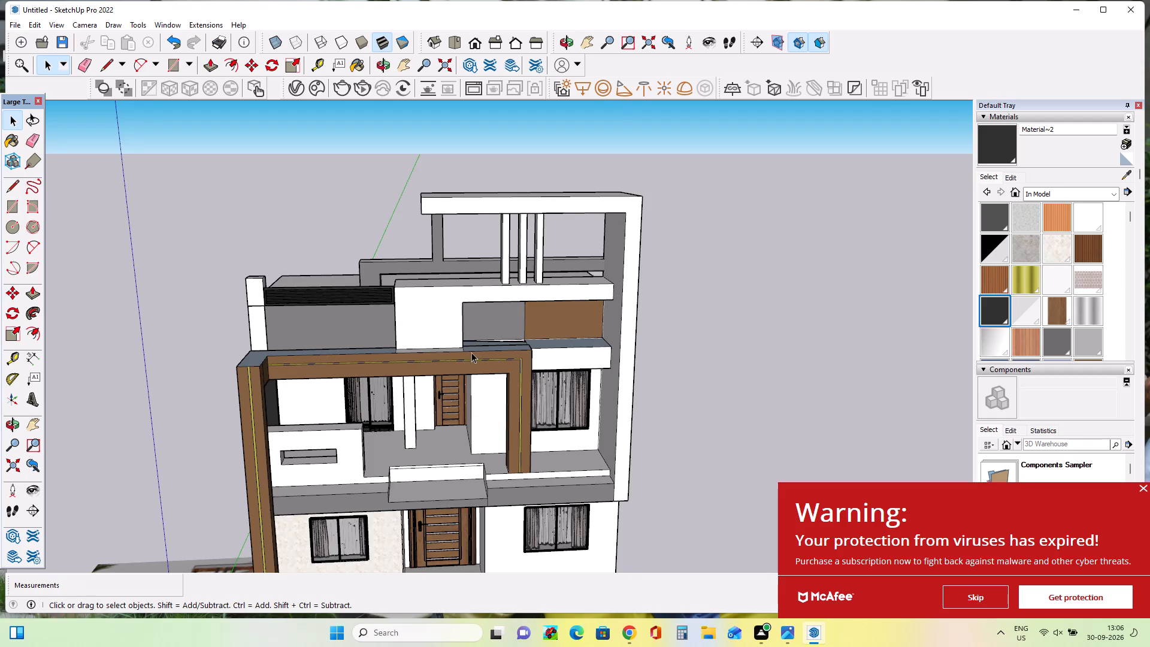
{"action": "scroll", "coordinate": [471, 352], "scroll_direction": "down", "scroll_amount": 1}
{"action": "middle_click_drag", "start_coordinate": [471, 359], "coordinate": [458, 419]}
{"action": "middle_click_drag", "start_coordinate": [420, 398], "coordinate": [431, 315]}
{"action": "middle_click", "coordinate": [431, 315]}
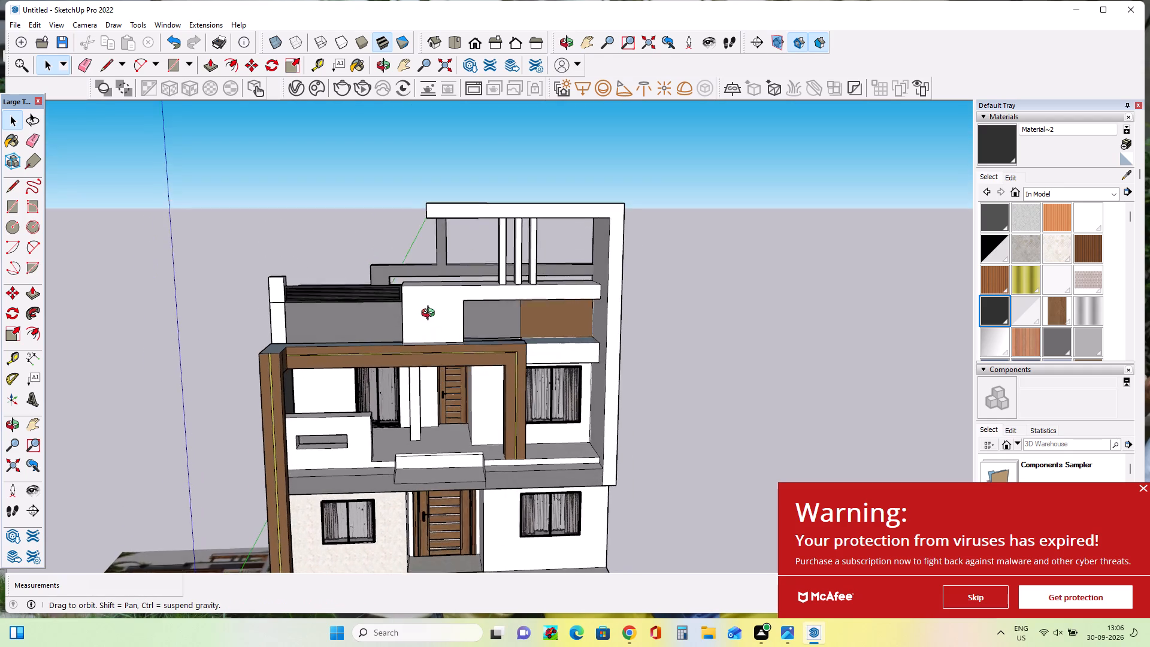
{"action": "scroll", "coordinate": [431, 316], "scroll_direction": "down", "scroll_amount": 7}
{"action": "scroll", "coordinate": [429, 445], "scroll_direction": "up", "scroll_amount": 4}
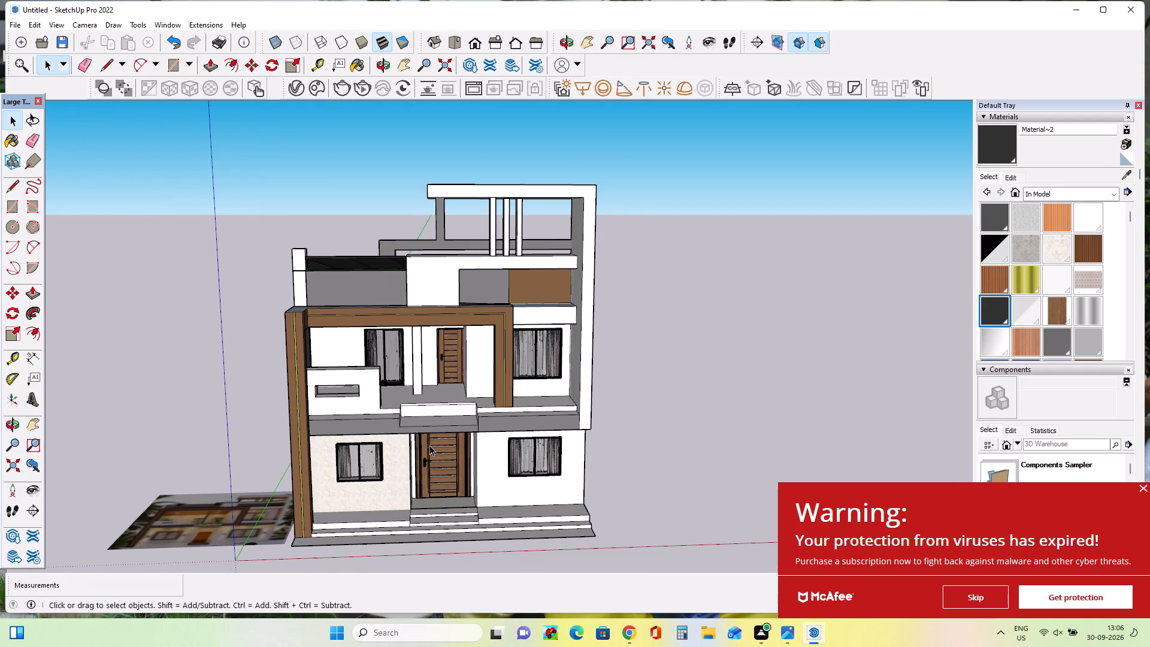
{"action": "scroll", "coordinate": [429, 445], "scroll_direction": "up", "scroll_amount": 2}
{"action": "middle_click_drag", "start_coordinate": [429, 445], "coordinate": [401, 445]}
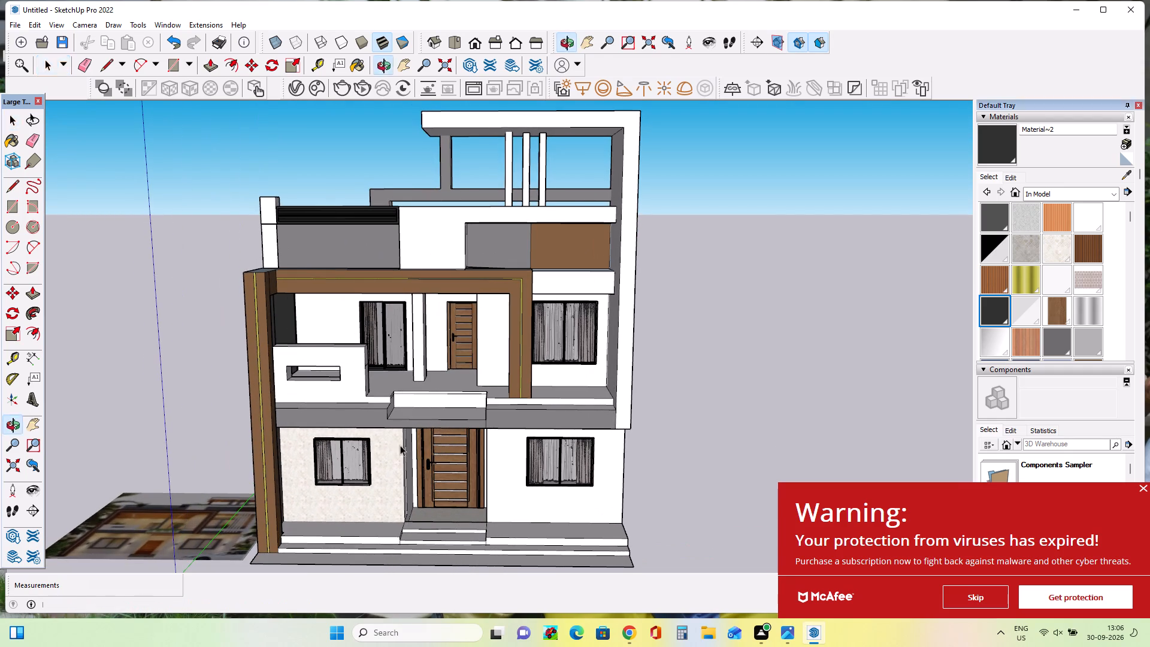
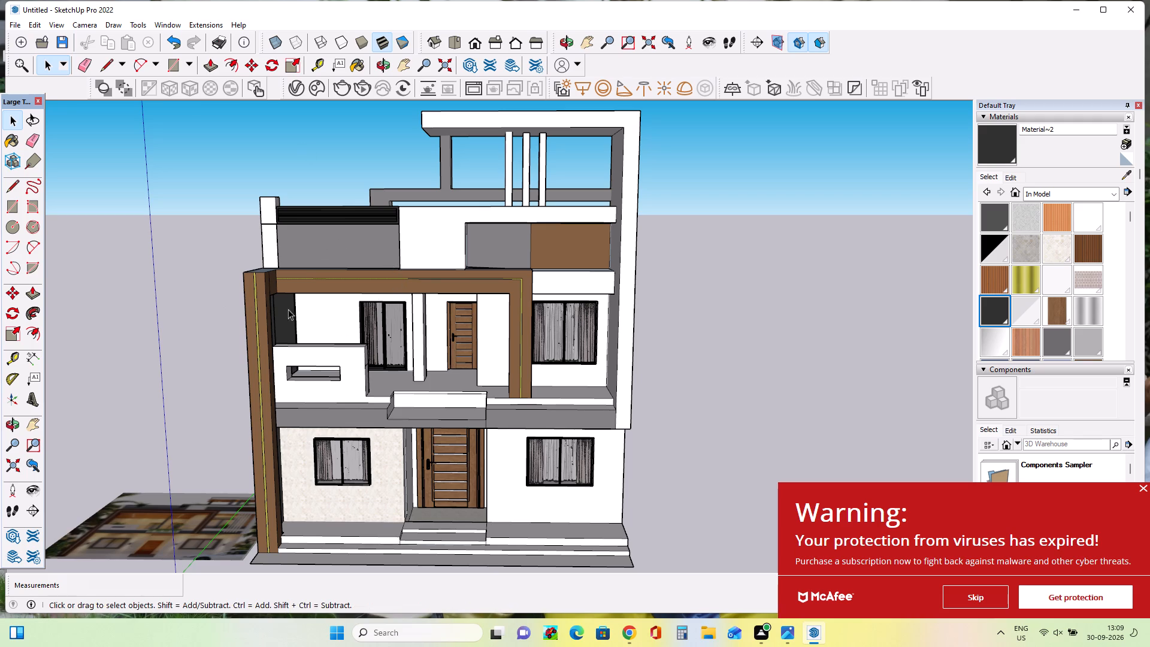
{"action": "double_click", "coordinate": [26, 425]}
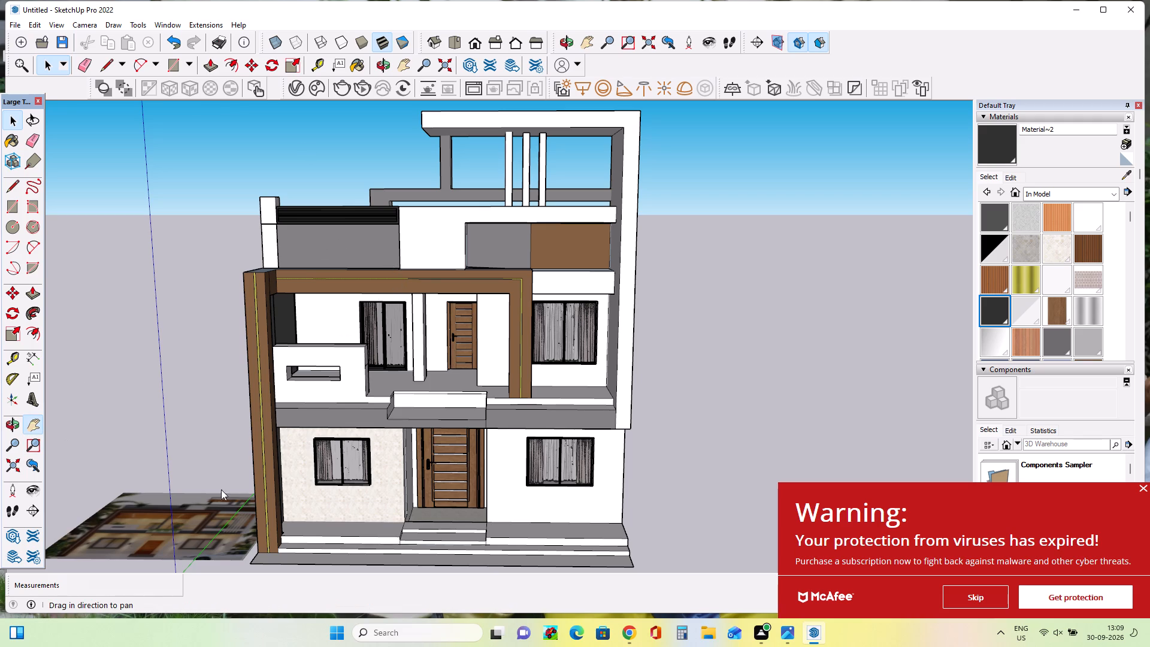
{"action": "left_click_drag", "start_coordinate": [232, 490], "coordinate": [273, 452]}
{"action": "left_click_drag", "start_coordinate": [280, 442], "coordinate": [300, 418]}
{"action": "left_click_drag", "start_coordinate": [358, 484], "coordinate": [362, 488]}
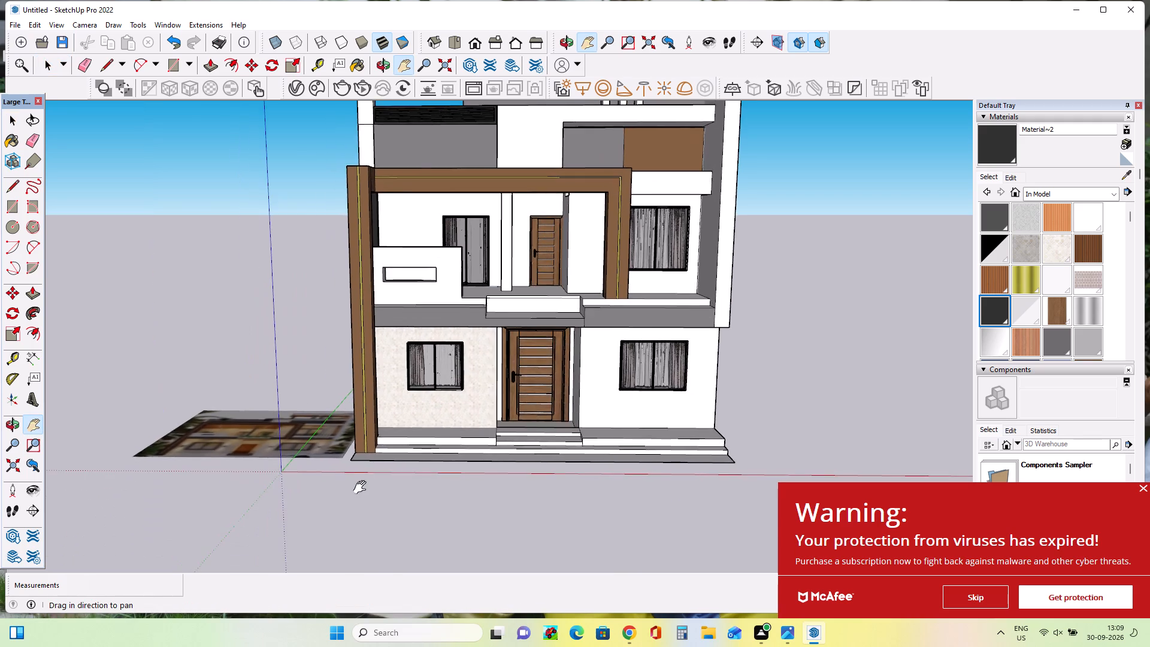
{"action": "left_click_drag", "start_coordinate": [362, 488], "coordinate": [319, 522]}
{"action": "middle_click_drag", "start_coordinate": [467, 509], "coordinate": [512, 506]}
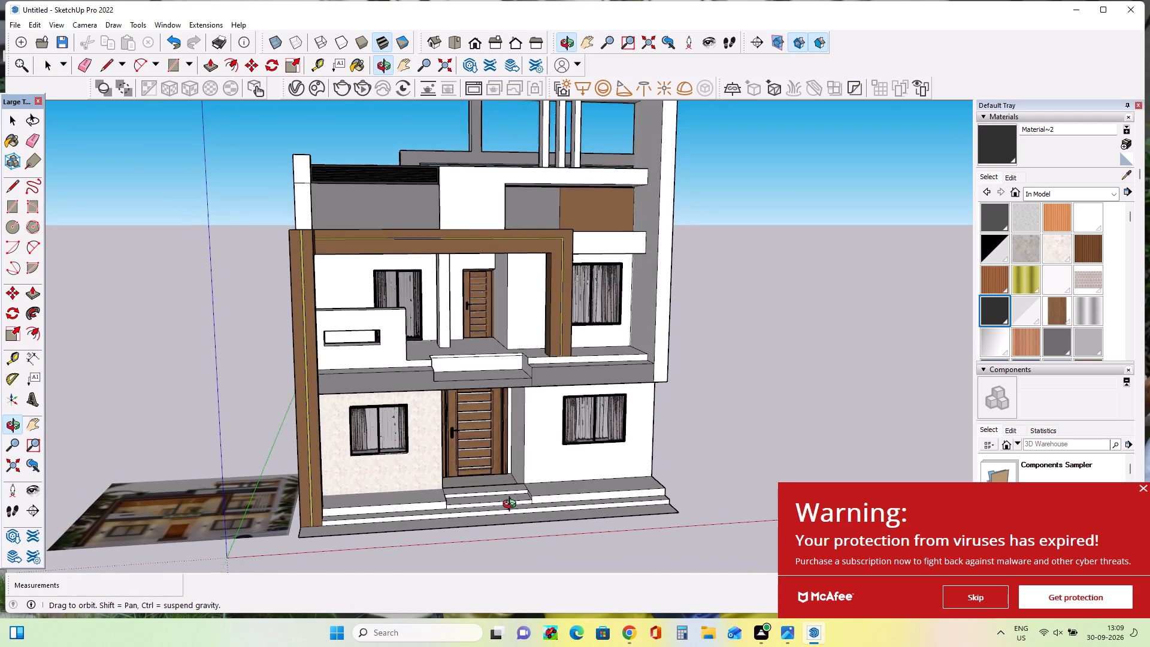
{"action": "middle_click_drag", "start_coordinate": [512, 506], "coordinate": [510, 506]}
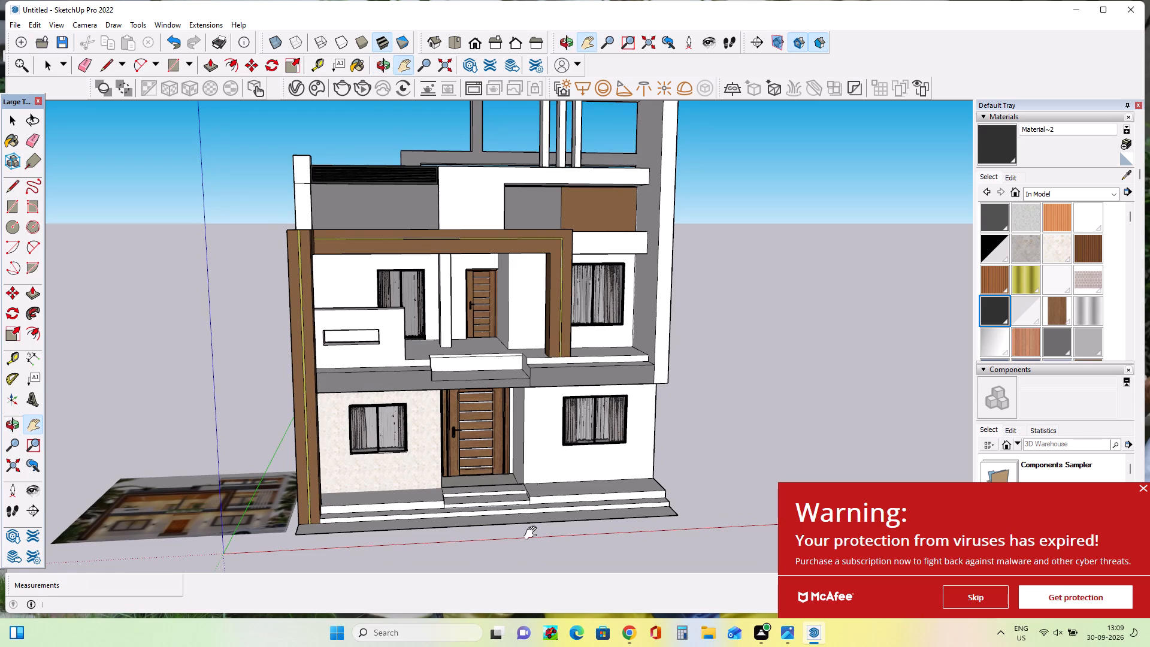
Switch to Chrome and search the 3D Warehouse for plants.
{"action": "double_click", "coordinate": [625, 628]}
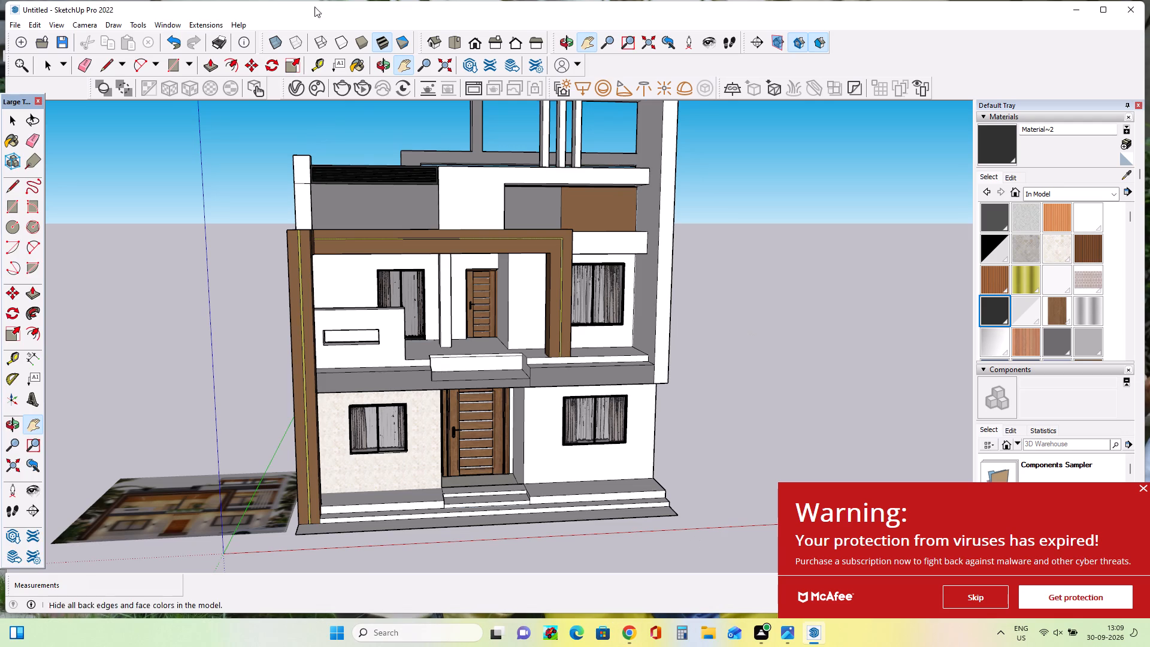
{"action": "left_click", "coordinate": [632, 637]}
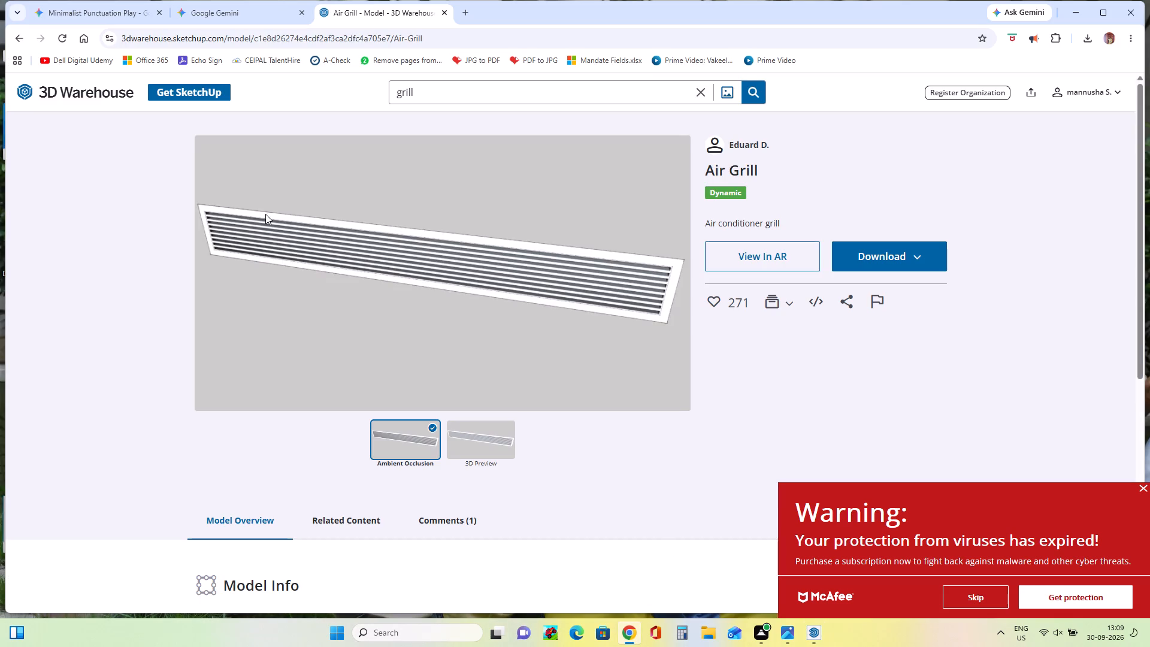
{"action": "left_click", "coordinate": [428, 97]}
{"action": "key", "text": "BackSpace"}
{"action": "key", "text": "BackSpace"}
{"action": "key", "text": "BackSpace"}
{"action": "key", "text": "BackSpace"}
{"action": "key", "text": "BackSpace"}
{"action": "key", "text": "BackSpace"}
{"action": "key", "text": "BackSpace"}
{"action": "key", "text": "BackSpace"}
{"action": "key", "text": "BackSpace"}
{"action": "key", "text": "BackSpace"}
{"action": "key", "text": "BackSpace"}
{"action": "key", "text": "BackSpace"}
{"action": "key", "text": "BackSpace"}
{"action": "key", "text": "BackSpace"}
{"action": "type", "text": "pla"}
{"action": "type", "text": "nts"}
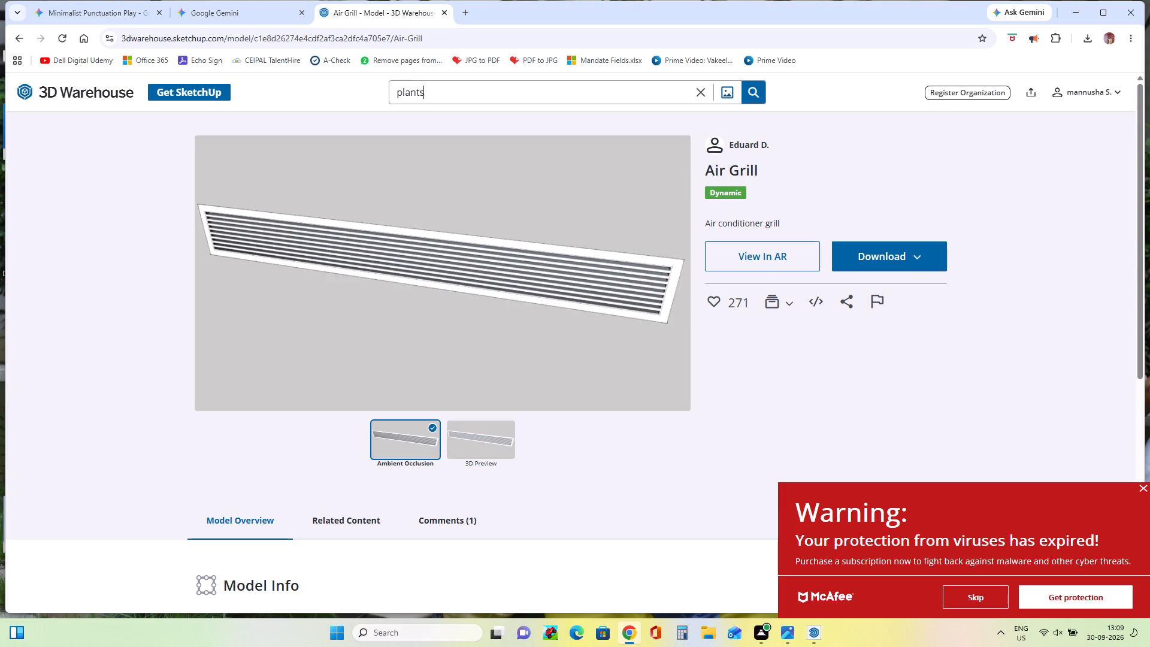
{"action": "key", "text": "Return"}
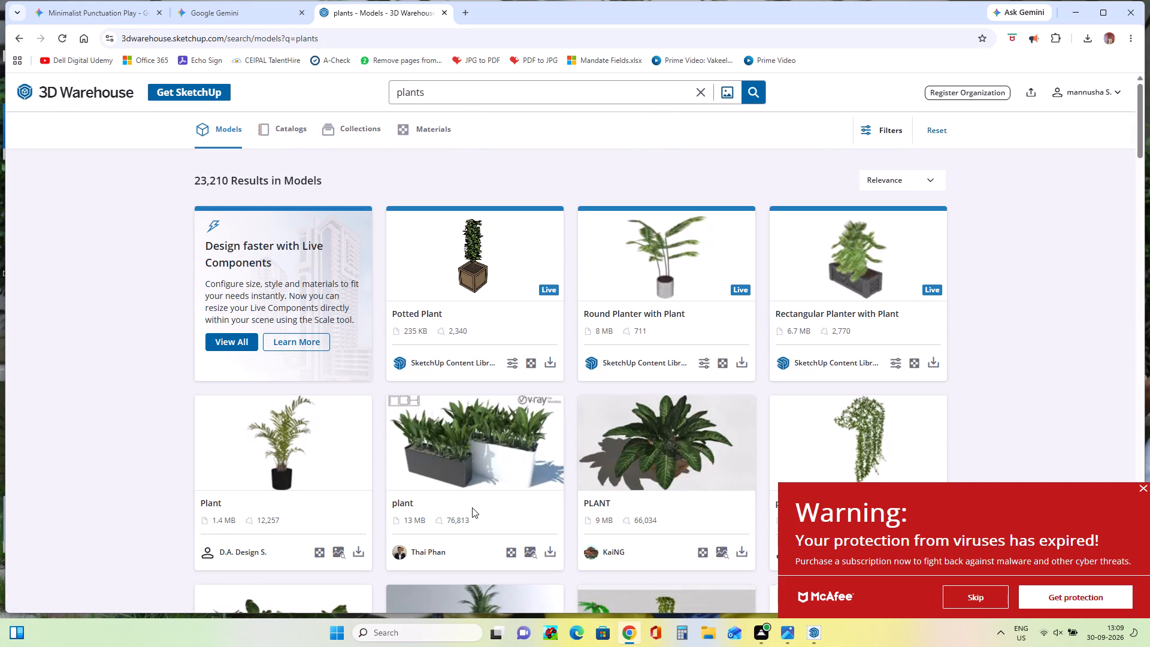
Open the Plants model with the hanging and potted greenery from the results and download it.
{"action": "scroll", "coordinate": [480, 485], "scroll_direction": "down", "scroll_amount": 1}
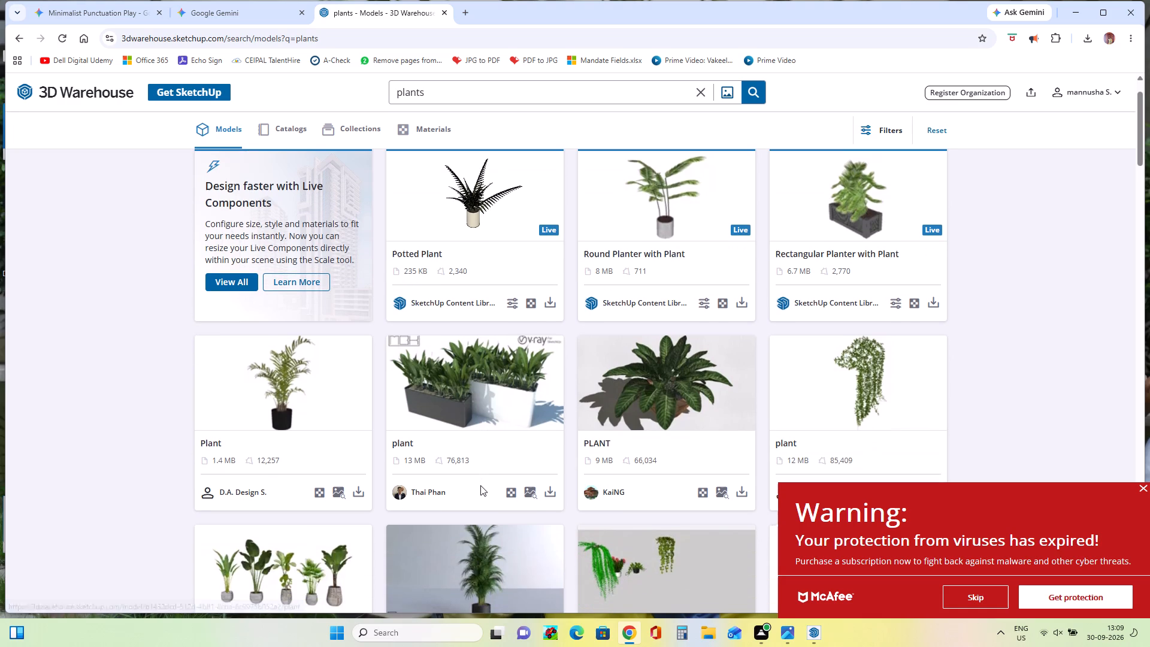
{"action": "scroll", "coordinate": [480, 485], "scroll_direction": "down", "scroll_amount": 1}
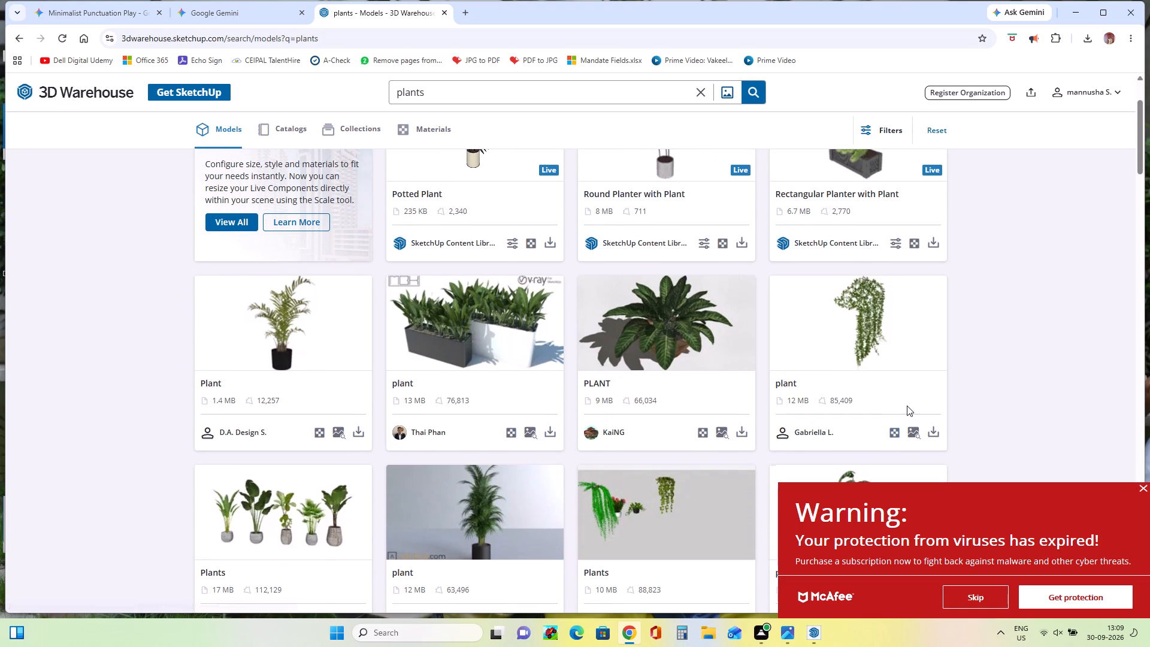
{"action": "scroll", "coordinate": [630, 353], "scroll_direction": "down", "scroll_amount": 1}
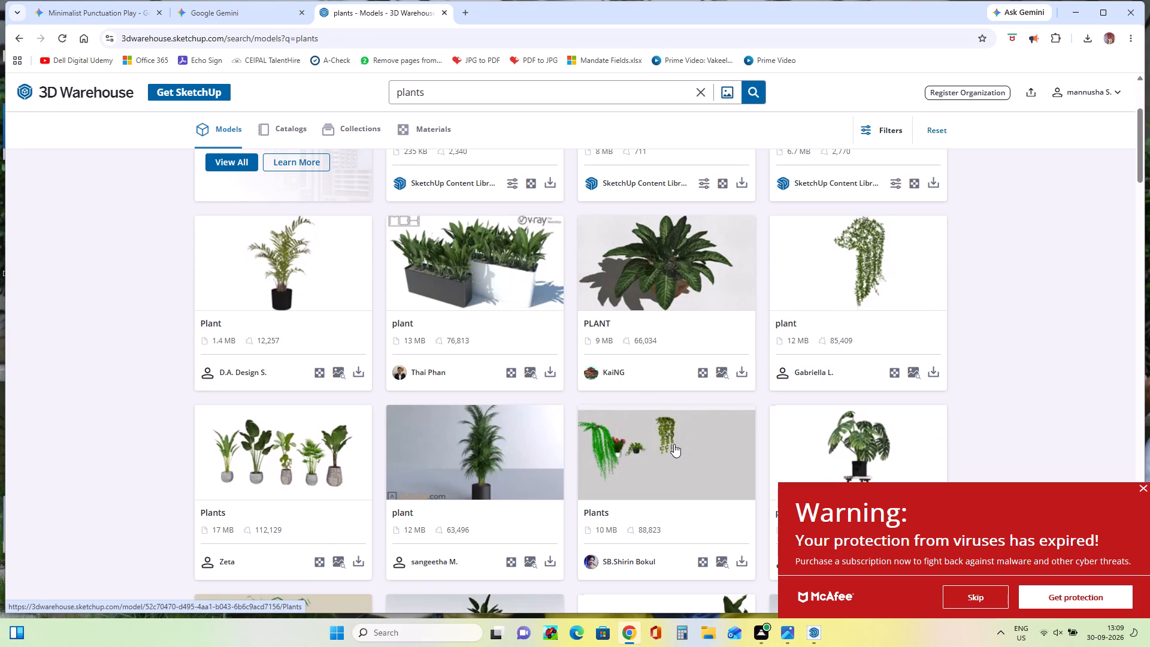
{"action": "left_click", "coordinate": [674, 444]}
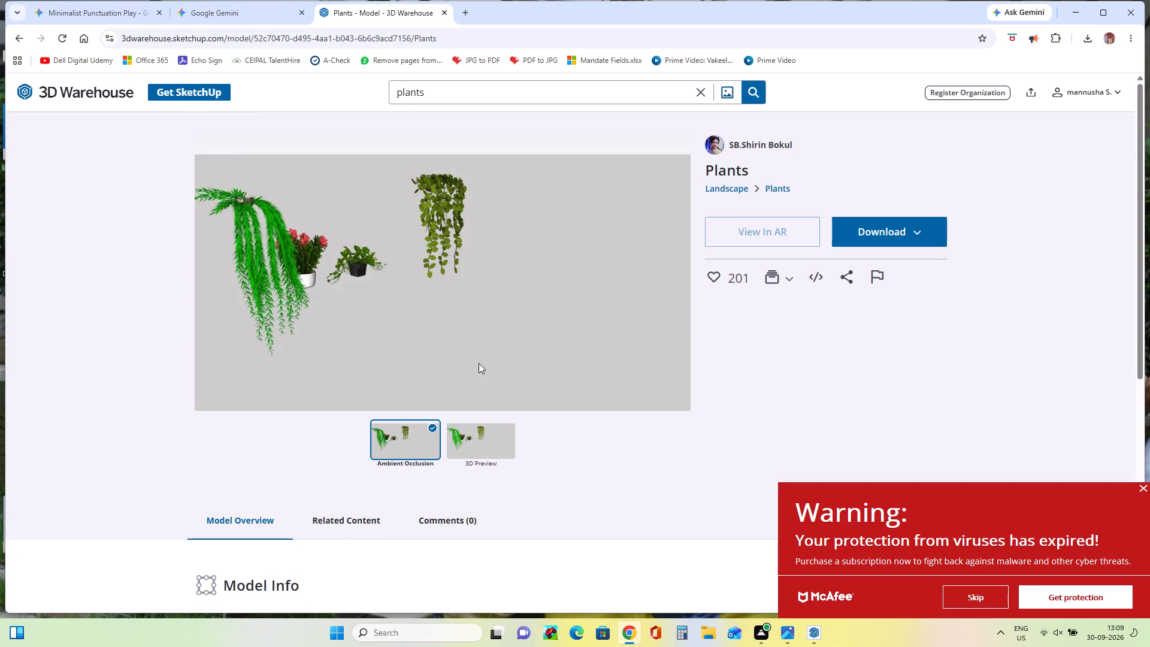
{"action": "left_click", "coordinate": [862, 236]}
{"action": "left_click", "coordinate": [871, 258]}
Return to SketchUp and import the downloaded plants file from the Downloads folder into the house model.
{"action": "left_click", "coordinate": [1072, 8]}
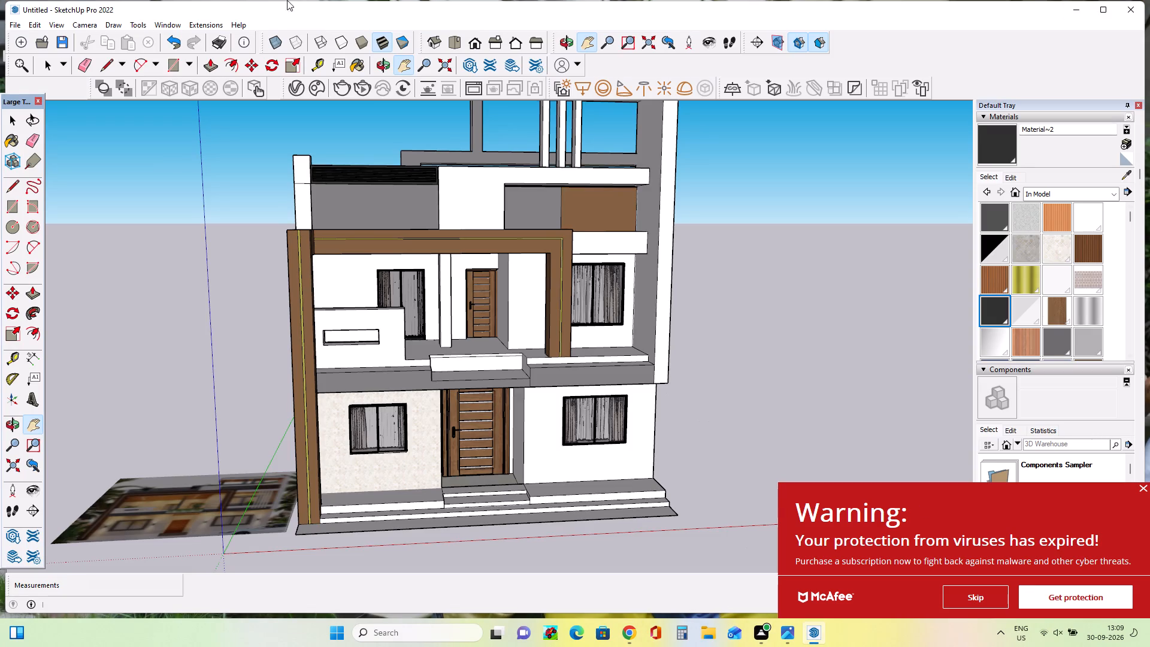
{"action": "left_click", "coordinate": [16, 22]}
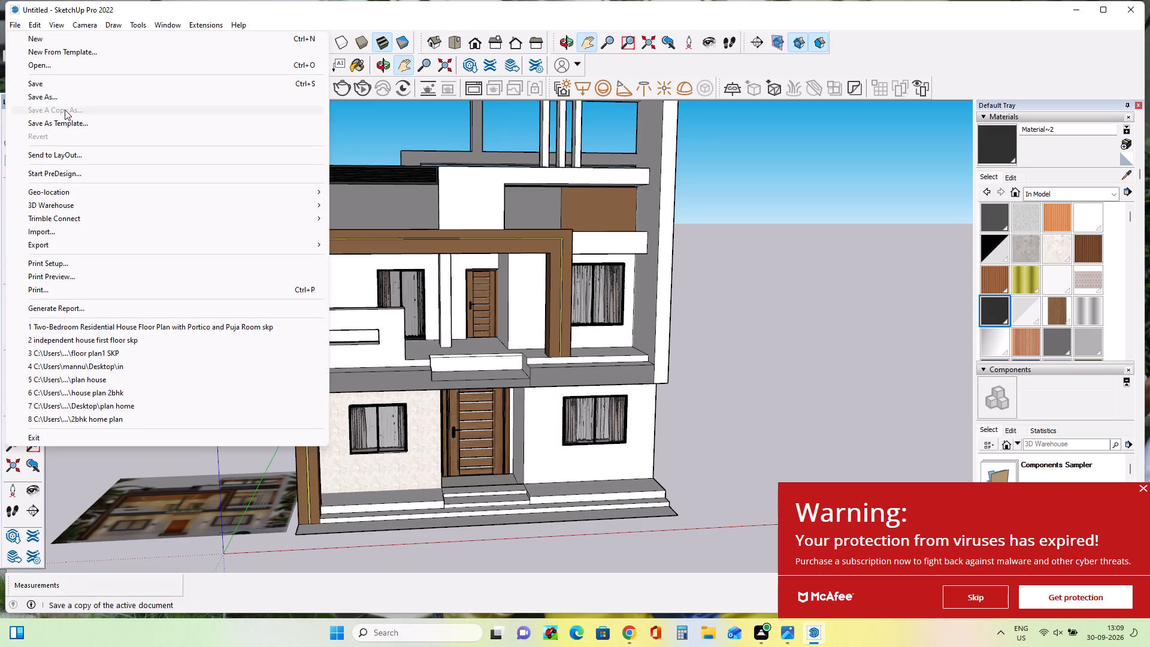
{"action": "left_click", "coordinate": [69, 231]}
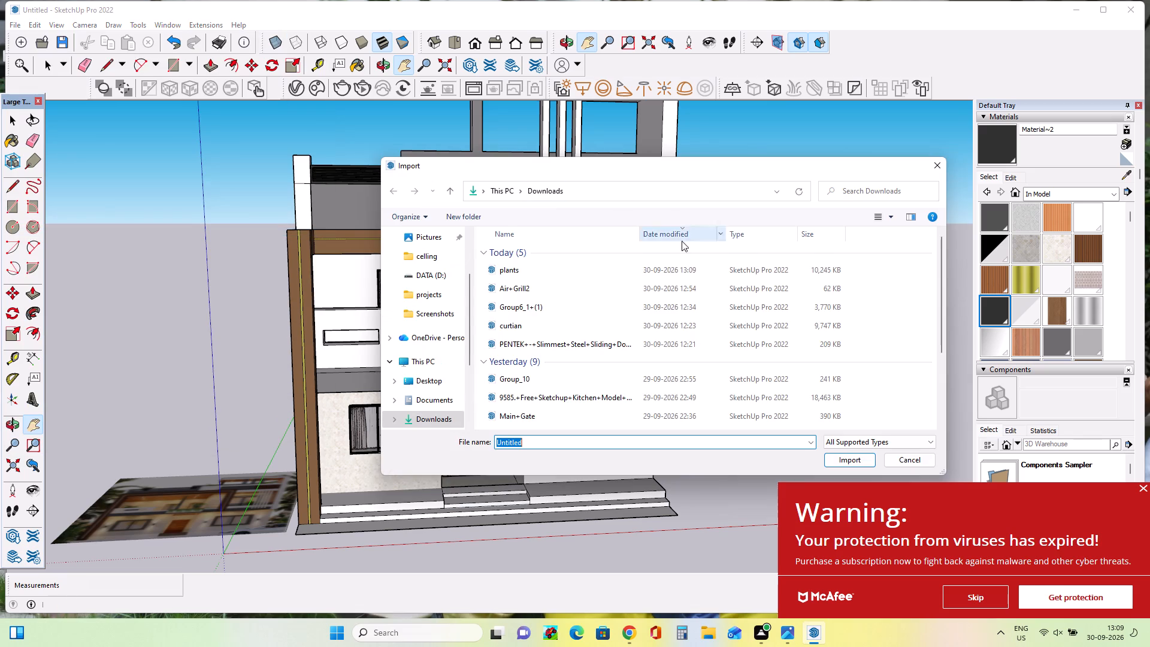
{"action": "left_click", "coordinate": [550, 279]}
{"action": "double_click", "coordinate": [501, 268]}
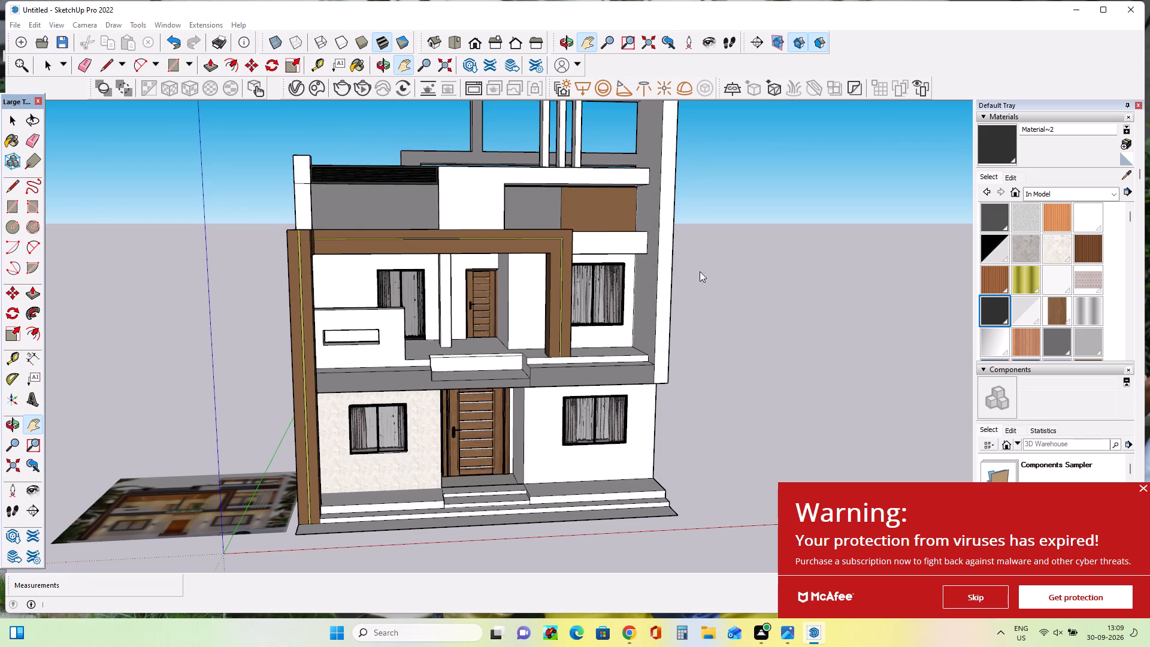
{"action": "left_click", "coordinate": [11, 20]}
{"action": "left_click", "coordinate": [16, 19]}
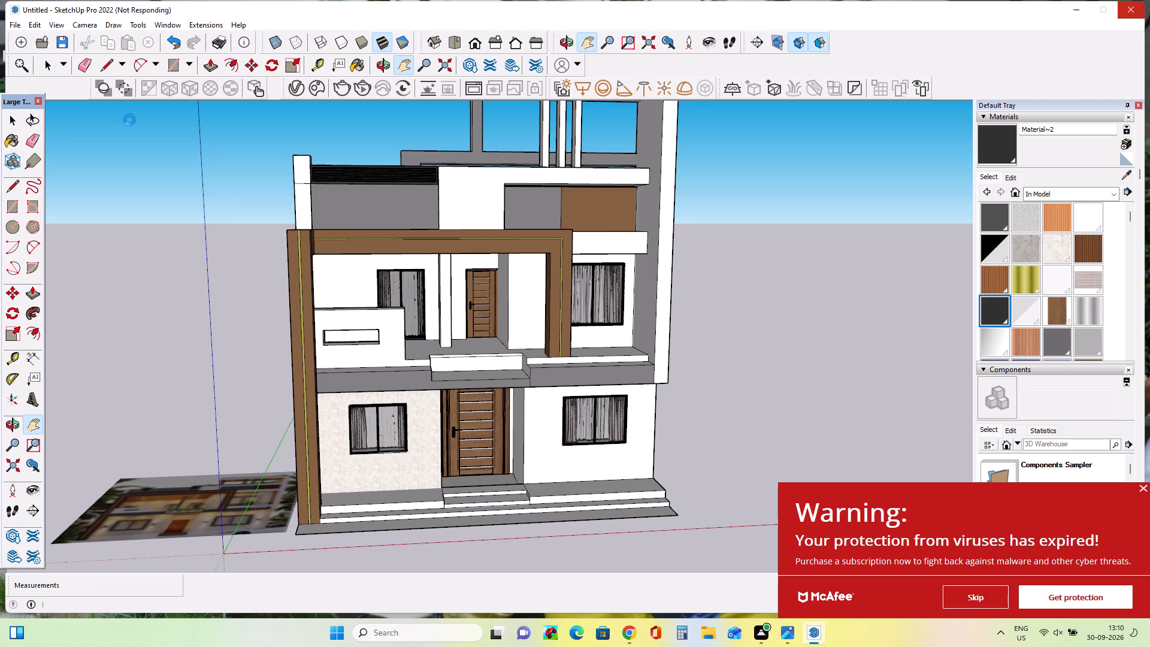
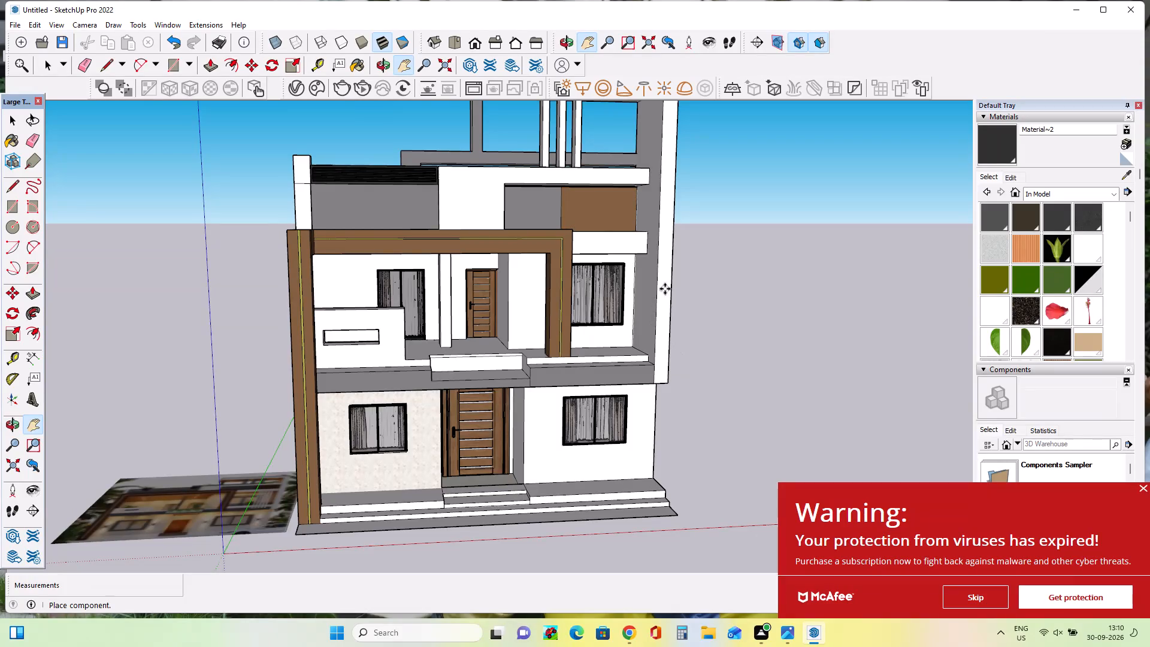
Place the imported plants component on the open ground beside the house.
{"action": "left_click", "coordinate": [746, 310]}
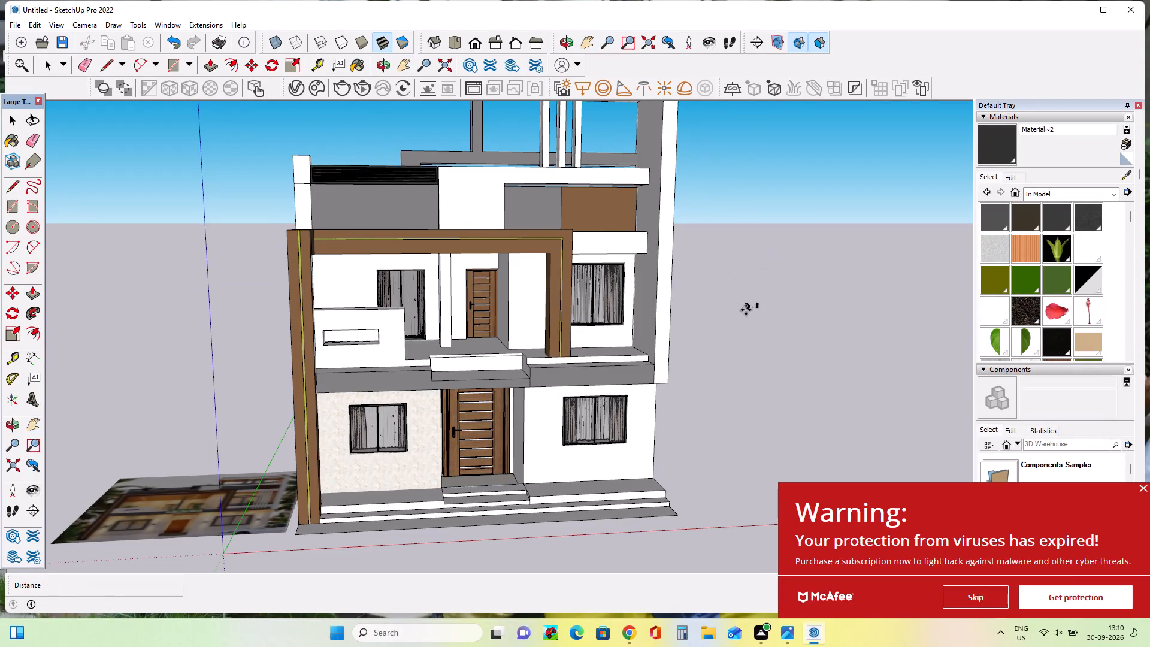
Explode the imported plants component into its separate plants.
{"action": "scroll", "coordinate": [767, 303], "scroll_direction": "up", "scroll_amount": 14}
{"action": "scroll", "coordinate": [763, 304], "scroll_direction": "up", "scroll_amount": 20}
{"action": "scroll", "coordinate": [763, 304], "scroll_direction": "up", "scroll_amount": 20}
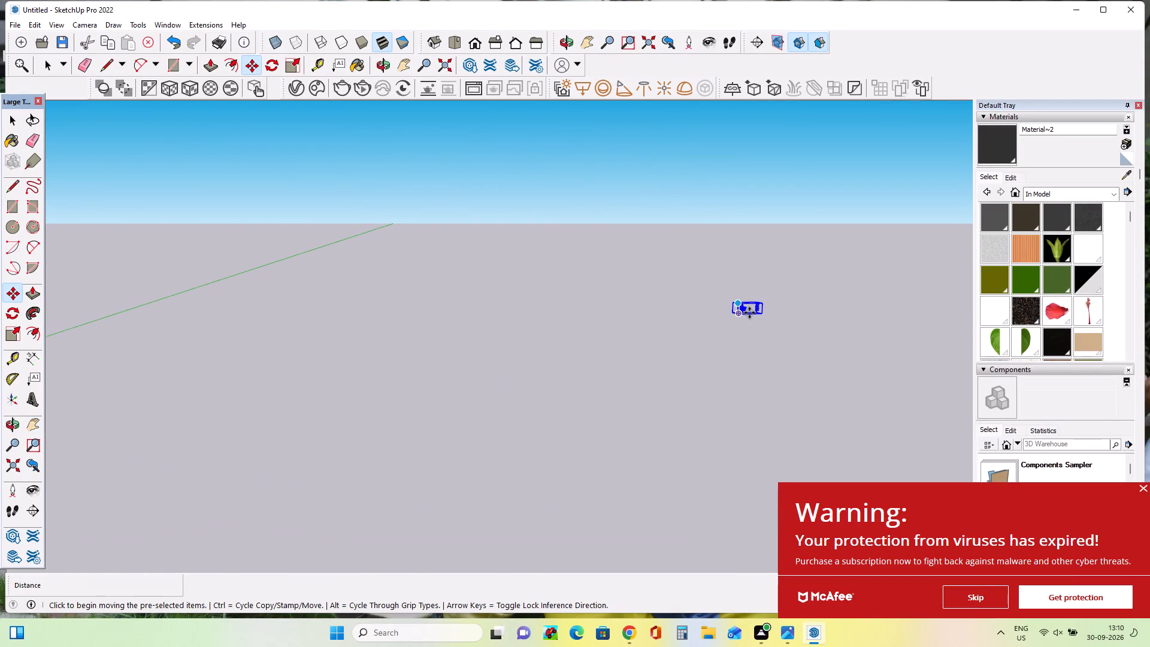
{"action": "scroll", "coordinate": [749, 313], "scroll_direction": "up", "scroll_amount": 2}
{"action": "scroll", "coordinate": [789, 207], "scroll_direction": "up", "scroll_amount": 1}
{"action": "scroll", "coordinate": [771, 277], "scroll_direction": "up", "scroll_amount": 15}
{"action": "scroll", "coordinate": [759, 349], "scroll_direction": "up", "scroll_amount": 4}
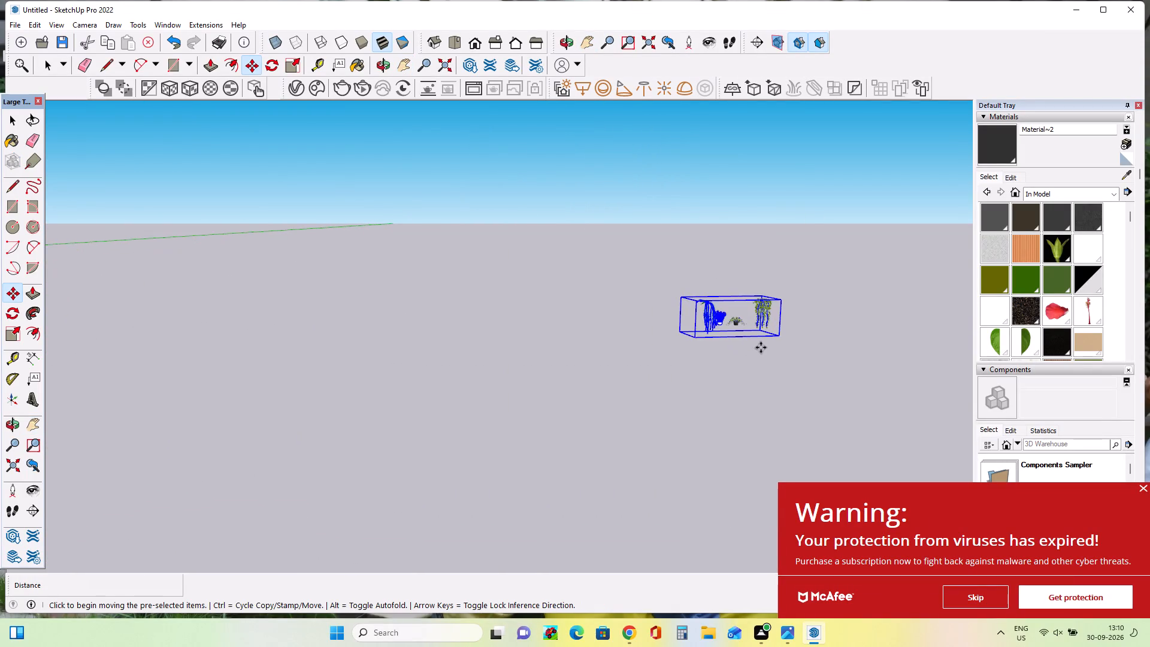
{"action": "scroll", "coordinate": [761, 347], "scroll_direction": "up", "scroll_amount": 17}
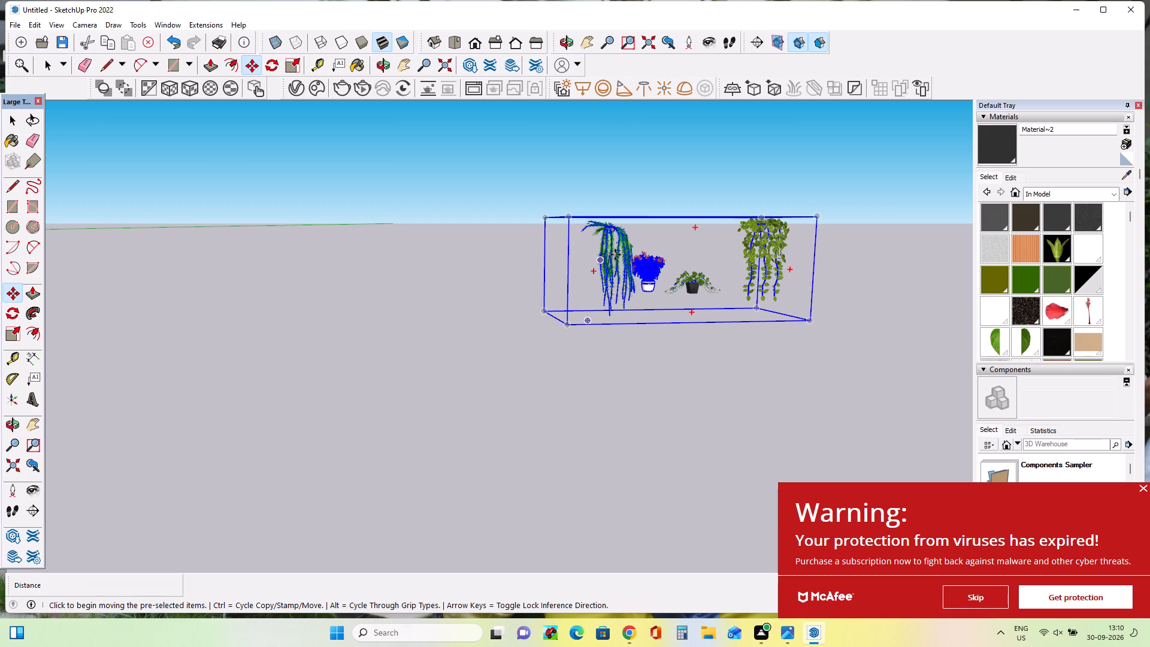
{"action": "right_click", "coordinate": [616, 255]}
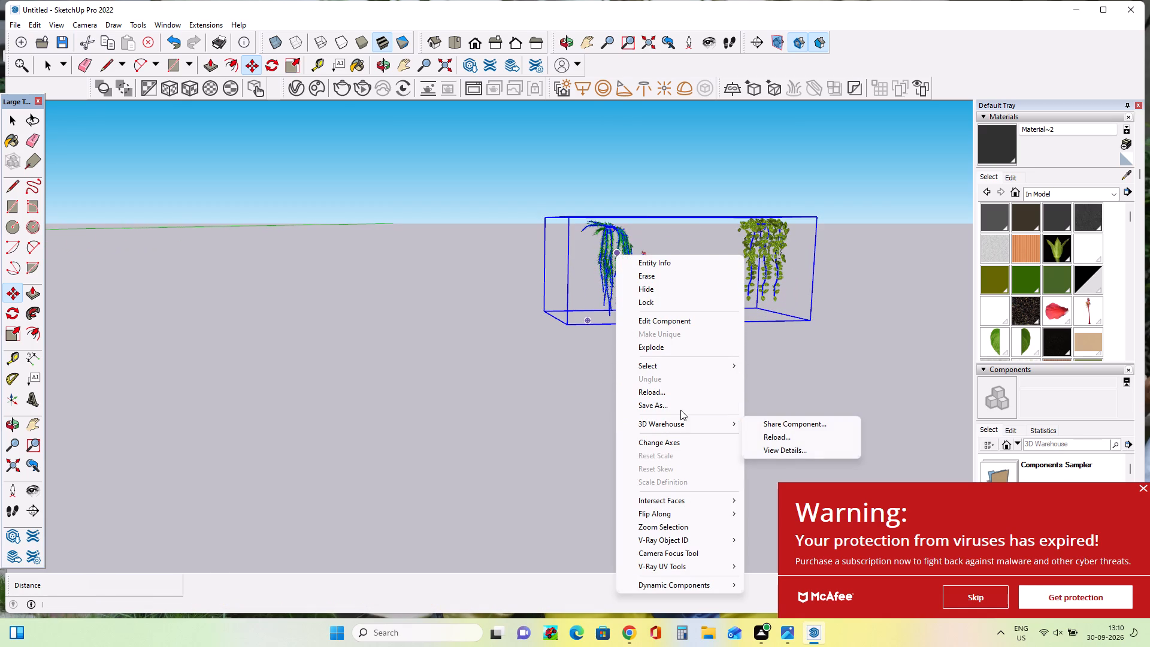
{"action": "double_click", "coordinate": [678, 344]}
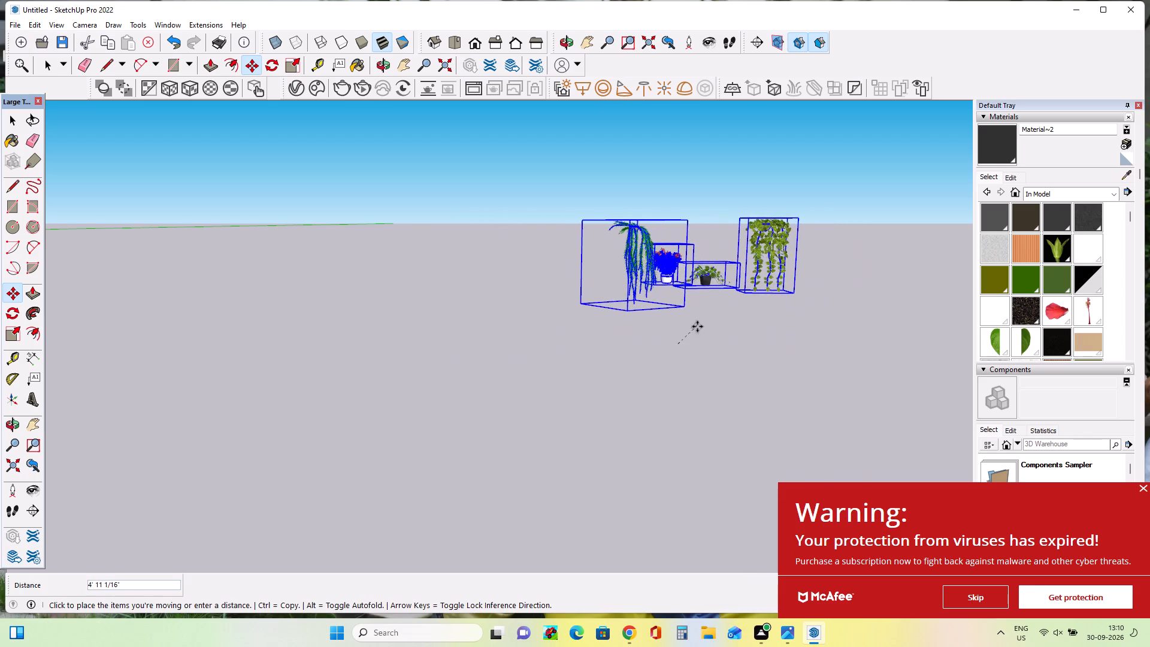
{"action": "left_click", "coordinate": [697, 327]}
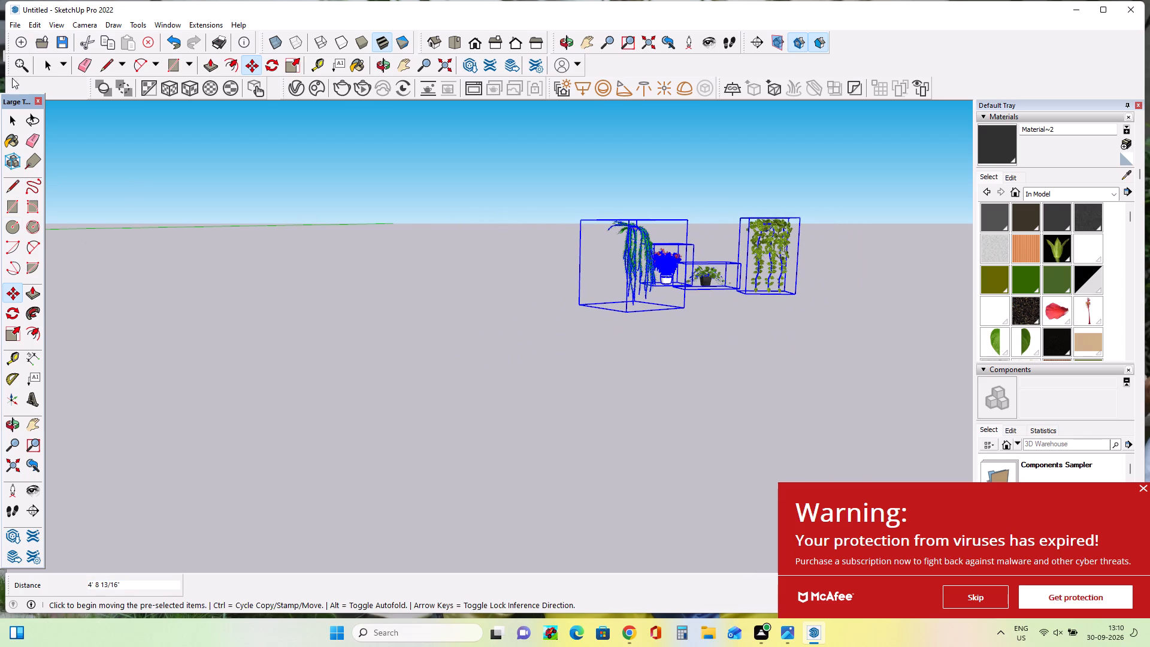
Delete the red-flowered potted plant and the long-stemmed hanging plant, including its small bowl.
{"action": "left_click", "coordinate": [11, 120]}
{"action": "left_click", "coordinate": [668, 259]}
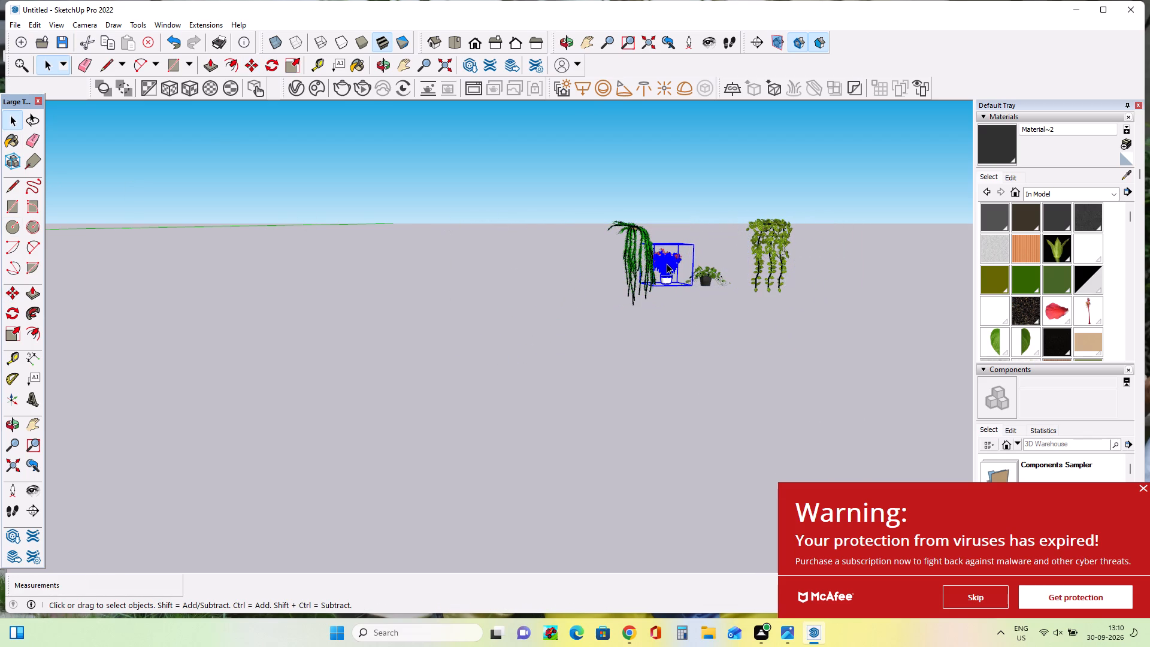
{"action": "key", "text": "Delete"}
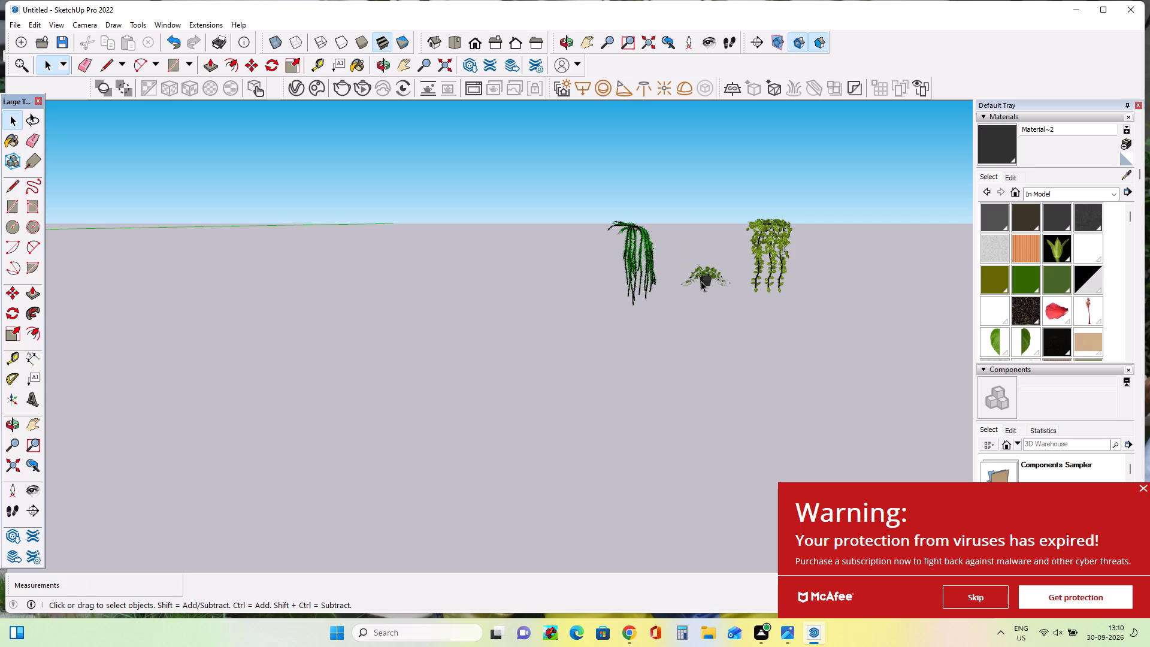
{"action": "triple_click", "coordinate": [645, 279]}
{"action": "key", "text": "Delete"}
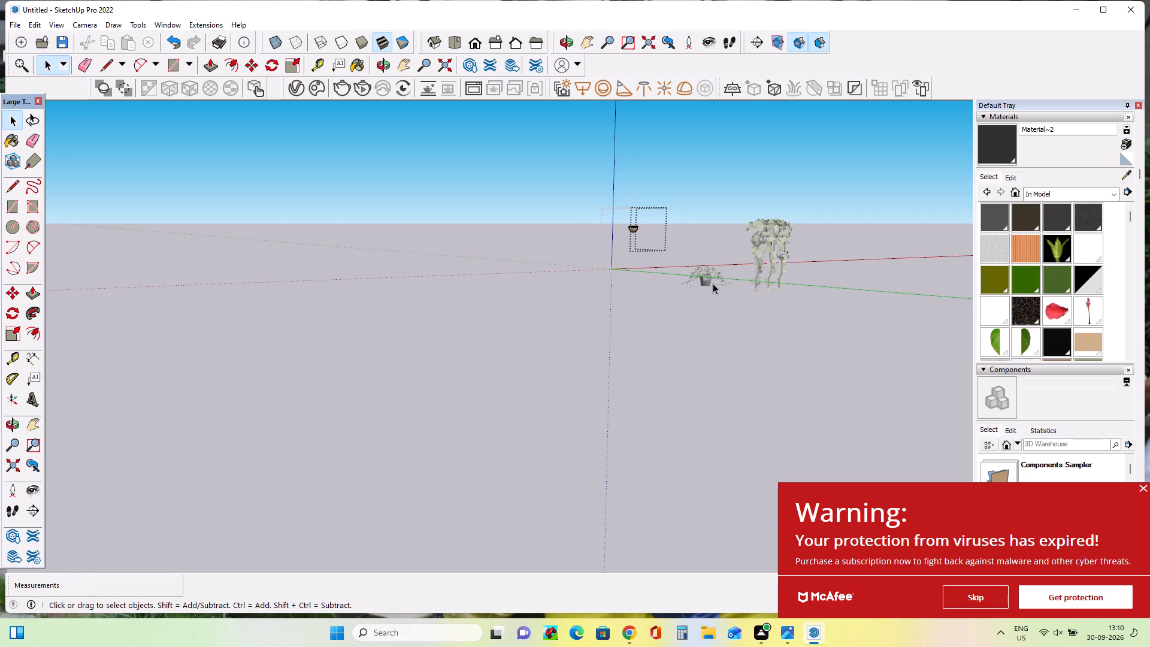
{"action": "left_click", "coordinate": [659, 312]}
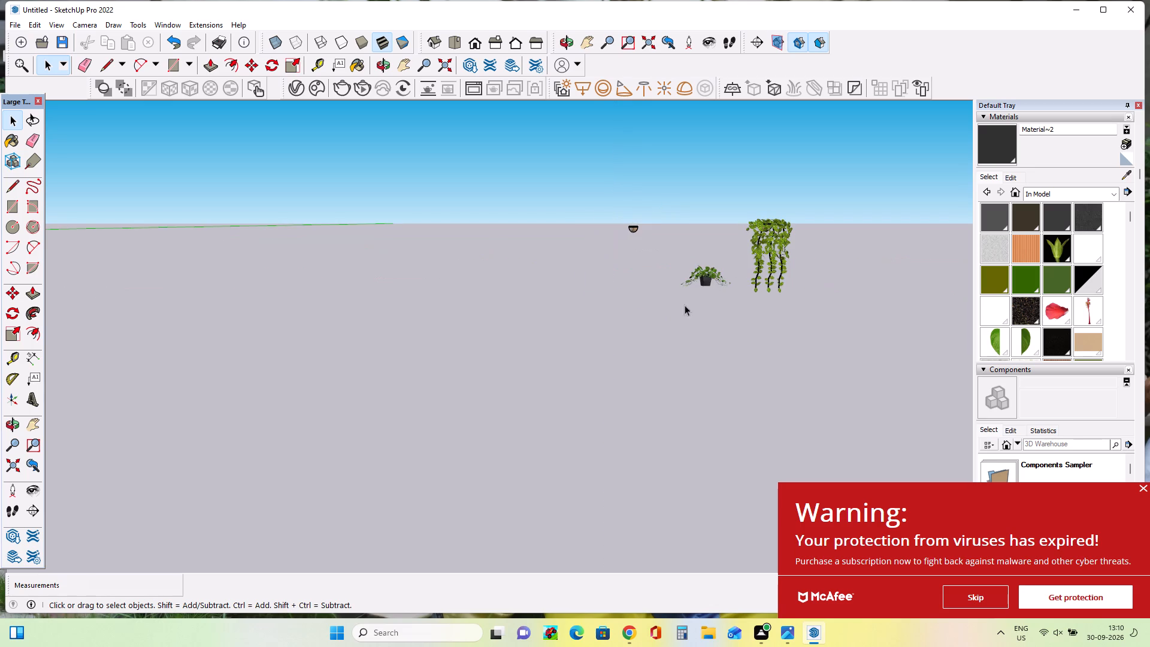
{"action": "left_click", "coordinate": [631, 230]}
{"action": "key", "text": "Delete"}
Scale the small potted plant and the leafy hanging vine together by 3.00 along green and 2.00 along blue.
{"action": "middle_click_drag", "start_coordinate": [741, 294], "coordinate": [845, 234]}
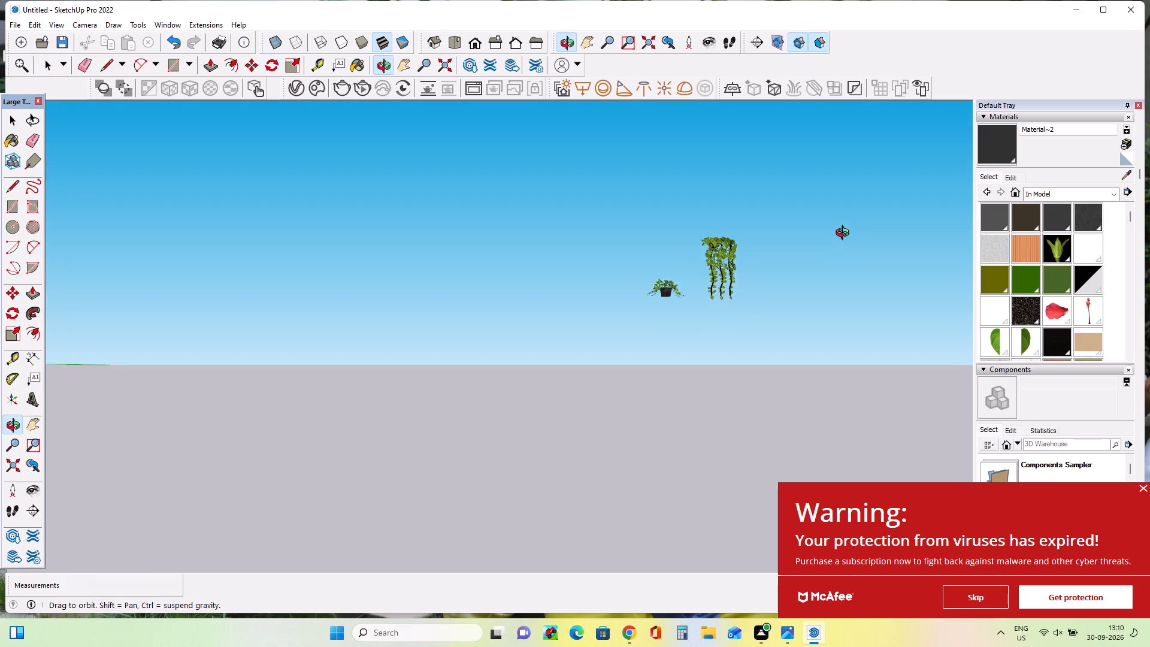
{"action": "middle_click_drag", "start_coordinate": [845, 234], "coordinate": [729, 328]}
{"action": "left_click", "coordinate": [786, 256]}
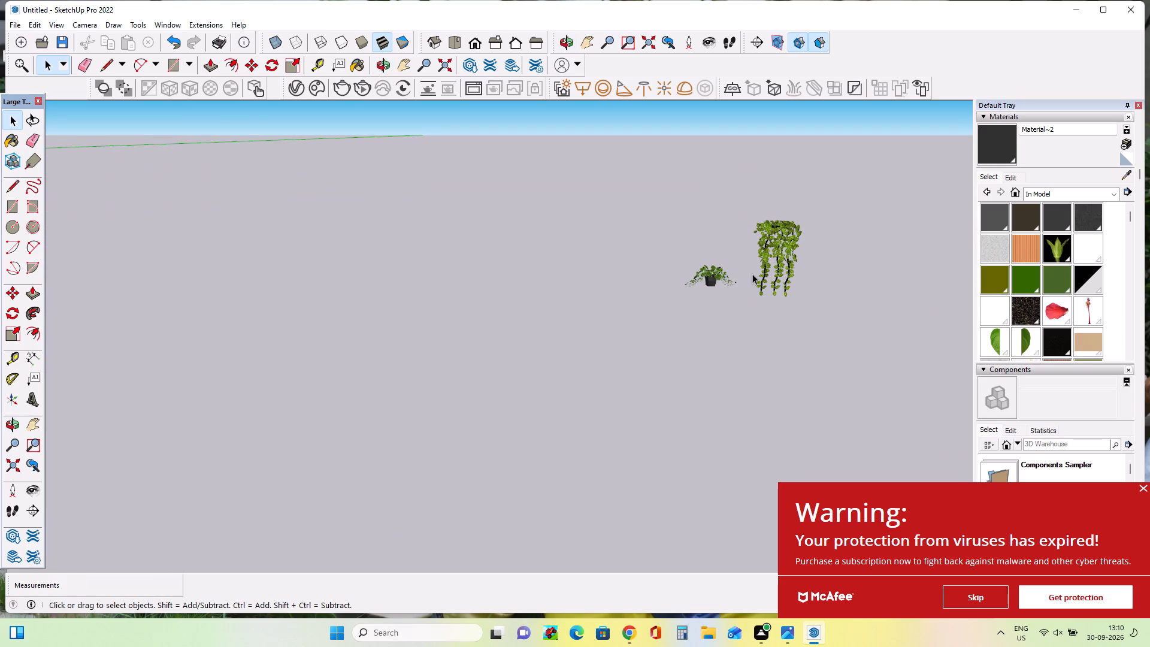
{"action": "triple_click", "coordinate": [771, 258]}
{"action": "left_click", "coordinate": [708, 280]}
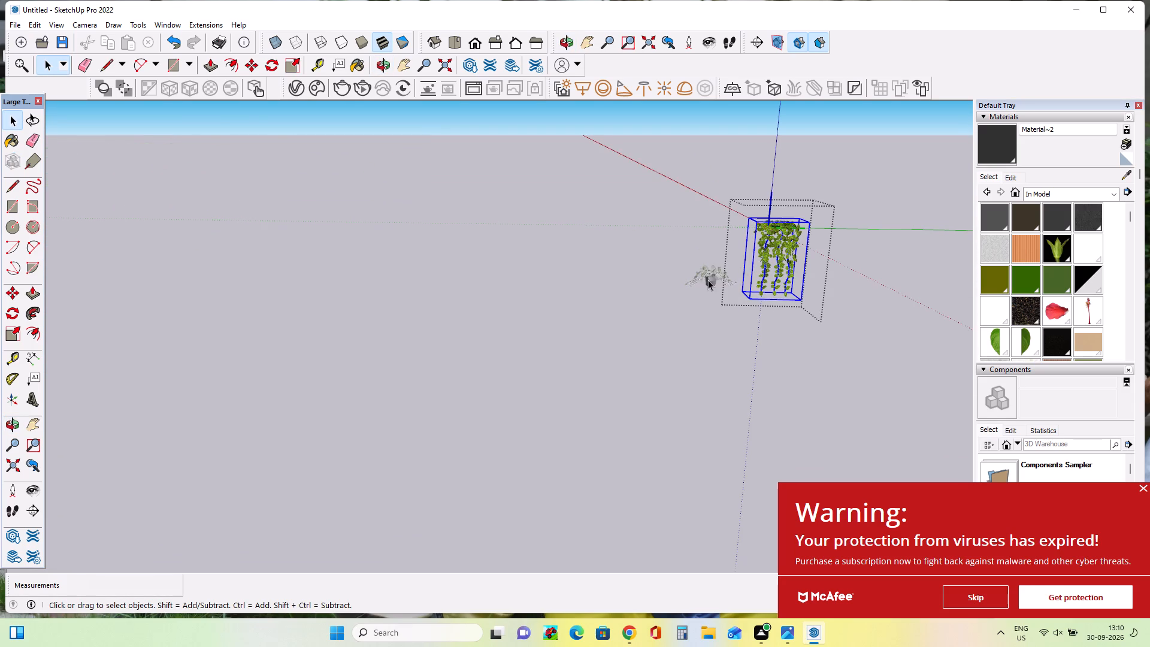
{"action": "left_click", "coordinate": [713, 278]}
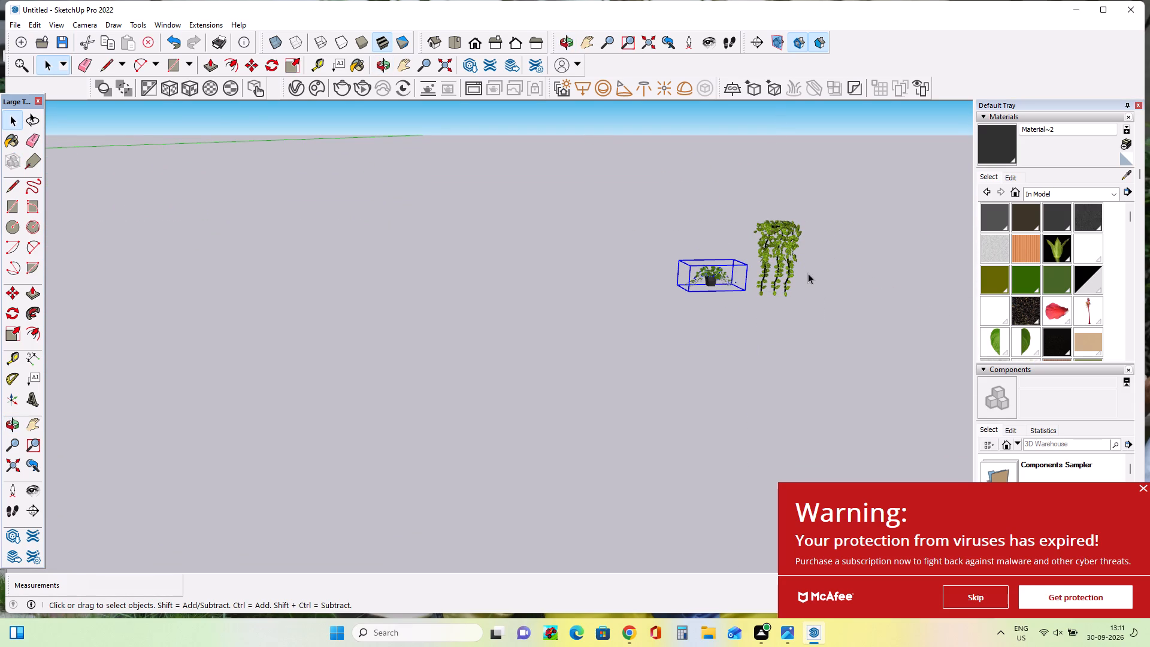
{"action": "left_click", "coordinate": [776, 252], "text": "ctrl"}
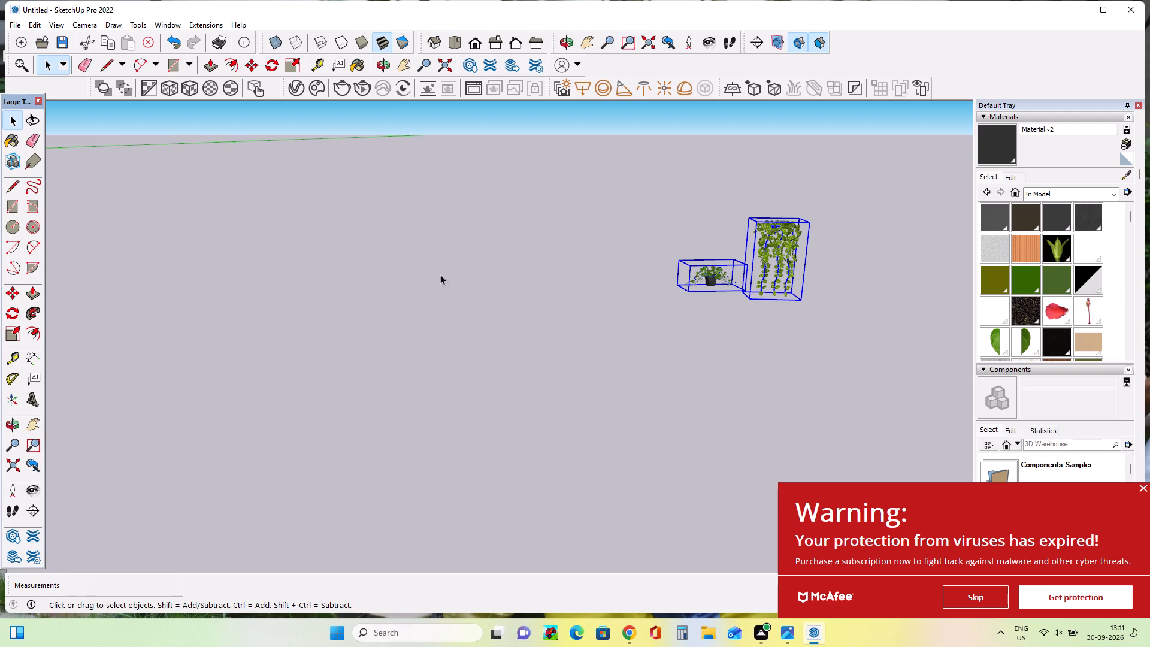
{"action": "left_click", "coordinate": [14, 332]}
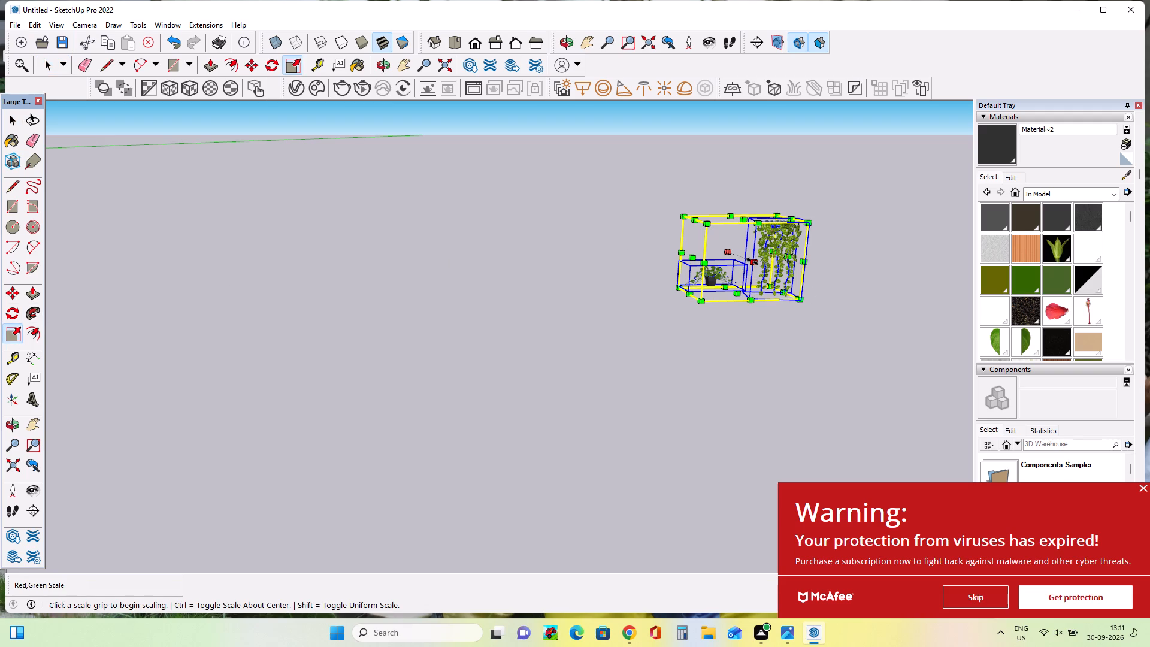
{"action": "double_click", "coordinate": [755, 260]}
{"action": "left_click", "coordinate": [806, 318]}
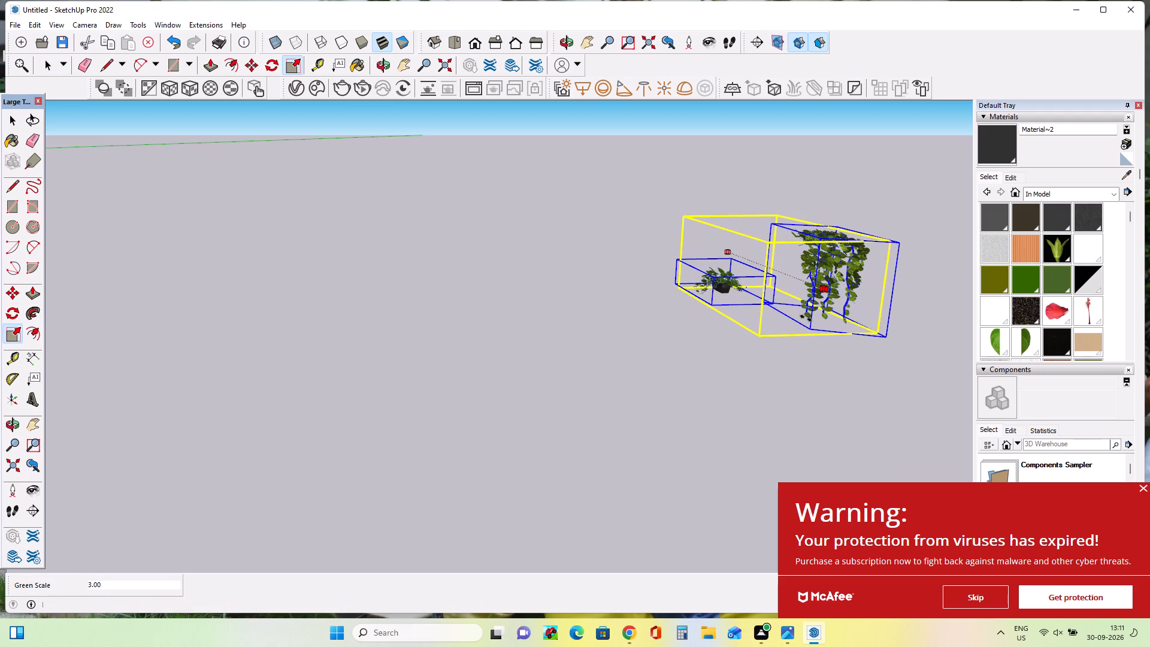
{"action": "left_click", "coordinate": [778, 229]}
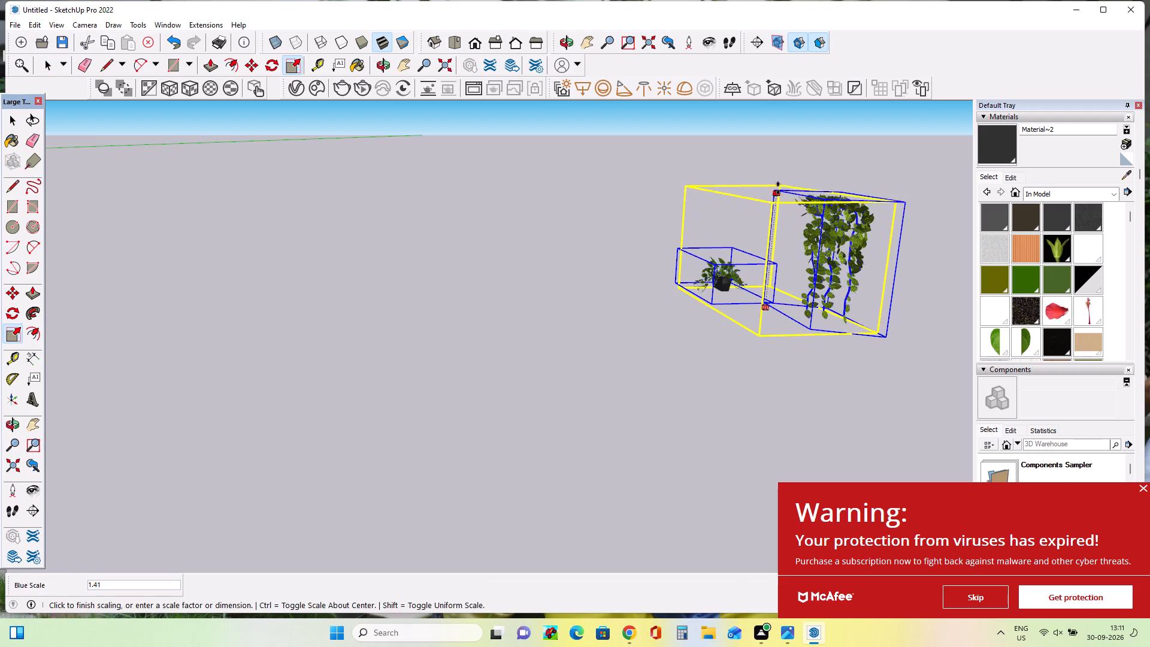
{"action": "double_click", "coordinate": [794, 137]}
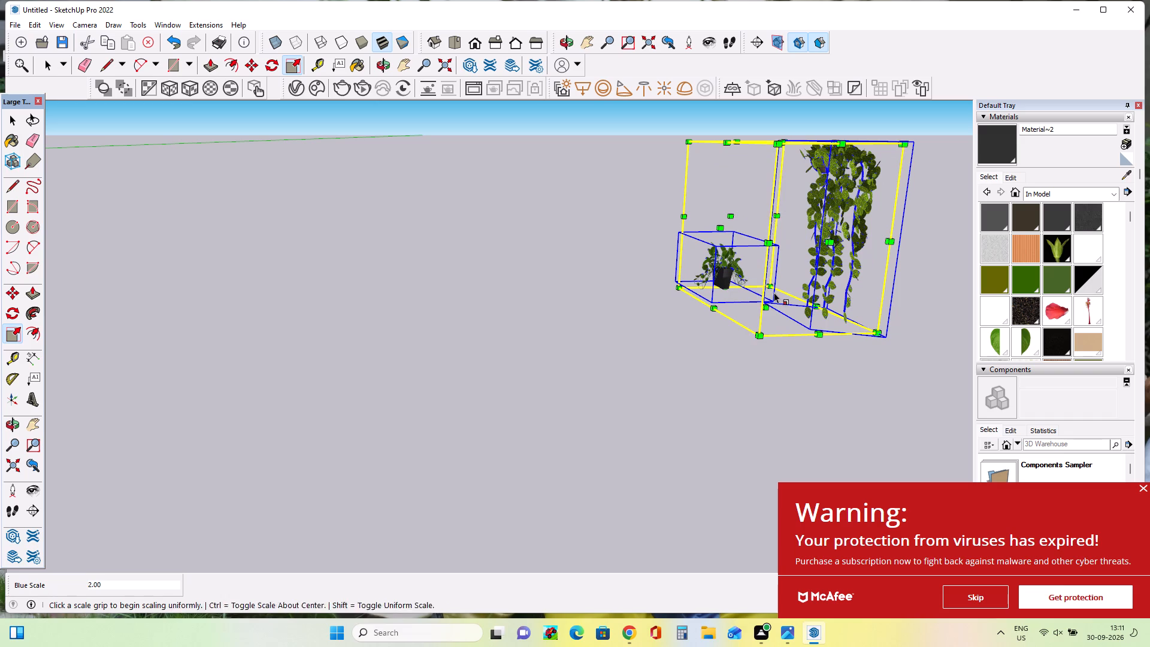
Enlarge both plants further, by about 2.2 along red, freehand along green, and 1.27 along blue.
{"action": "scroll", "coordinate": [774, 298], "scroll_direction": "down", "scroll_amount": 20}
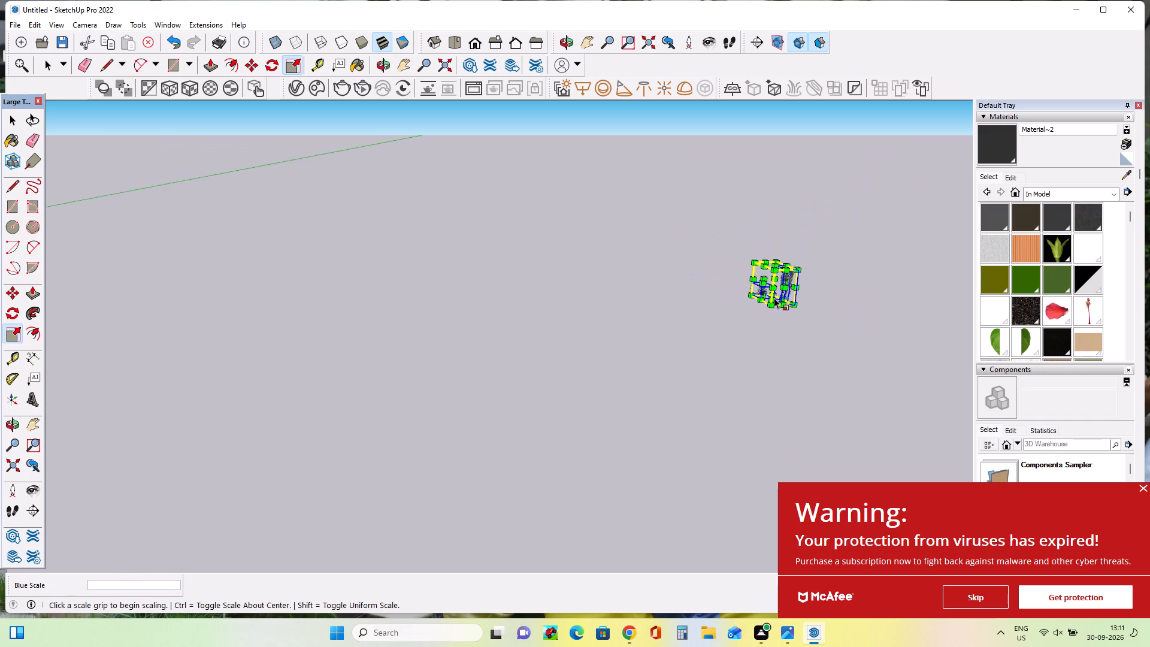
{"action": "scroll", "coordinate": [774, 298], "scroll_direction": "down", "scroll_amount": 3}
{"action": "scroll", "coordinate": [774, 298], "scroll_direction": "up", "scroll_amount": 18}
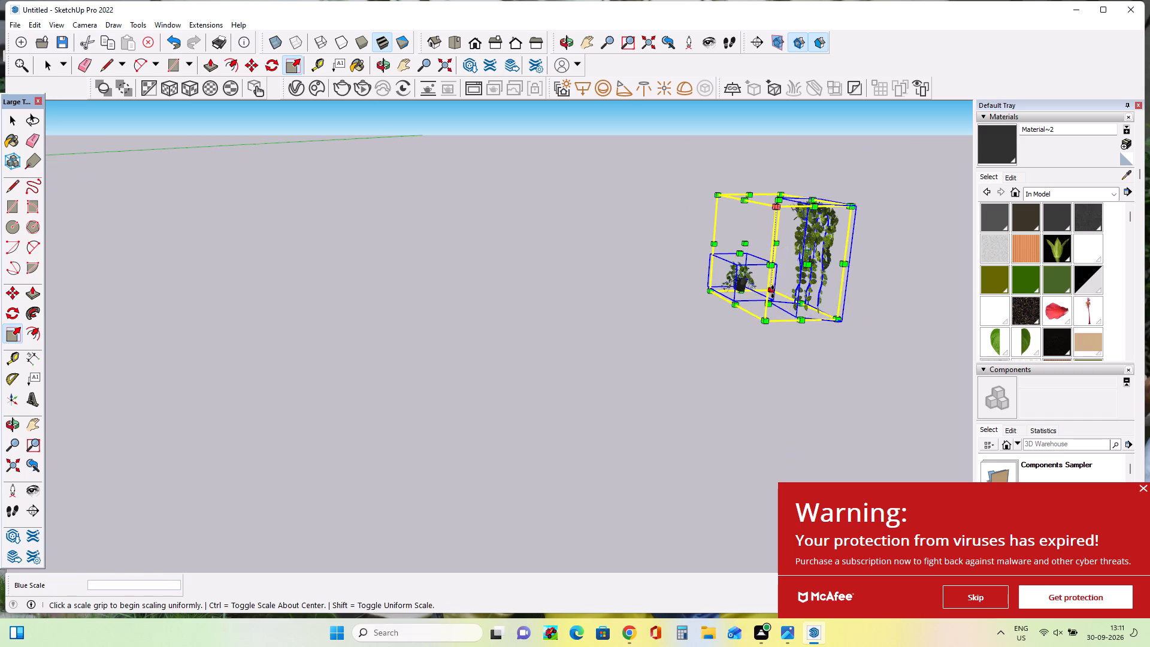
{"action": "scroll", "coordinate": [773, 292], "scroll_direction": "up", "scroll_amount": 4}
{"action": "left_click", "coordinate": [723, 234]}
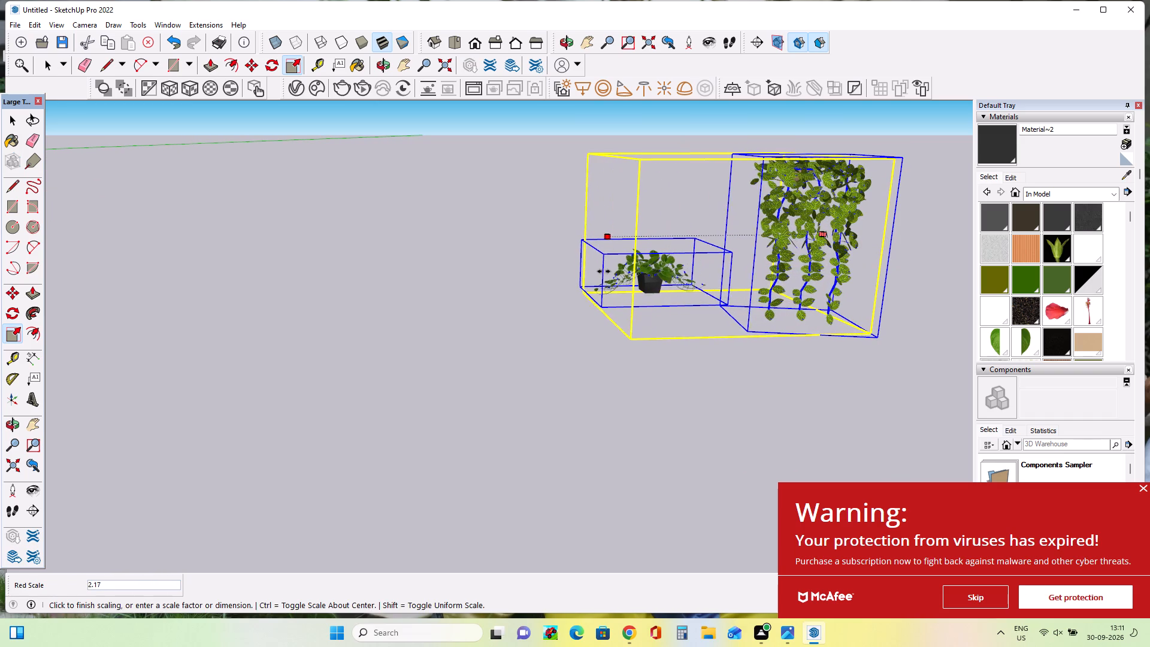
{"action": "double_click", "coordinate": [601, 272]}
{"action": "left_click", "coordinate": [759, 247]}
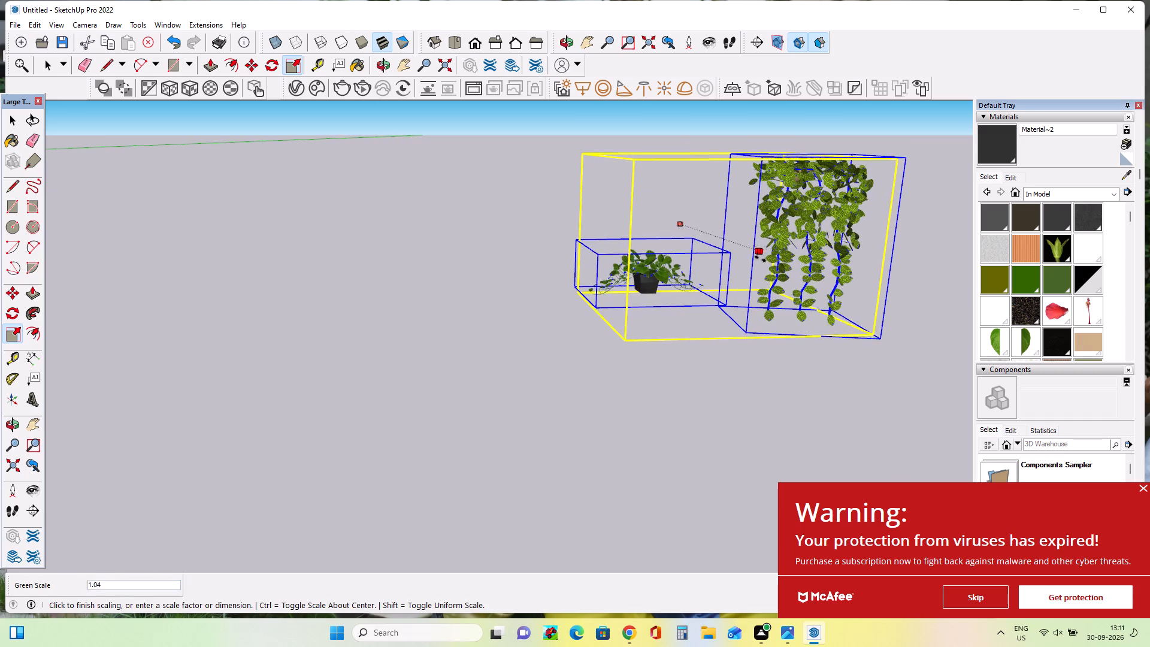
{"action": "triple_click", "coordinate": [797, 310]}
{"action": "left_click", "coordinate": [741, 157]}
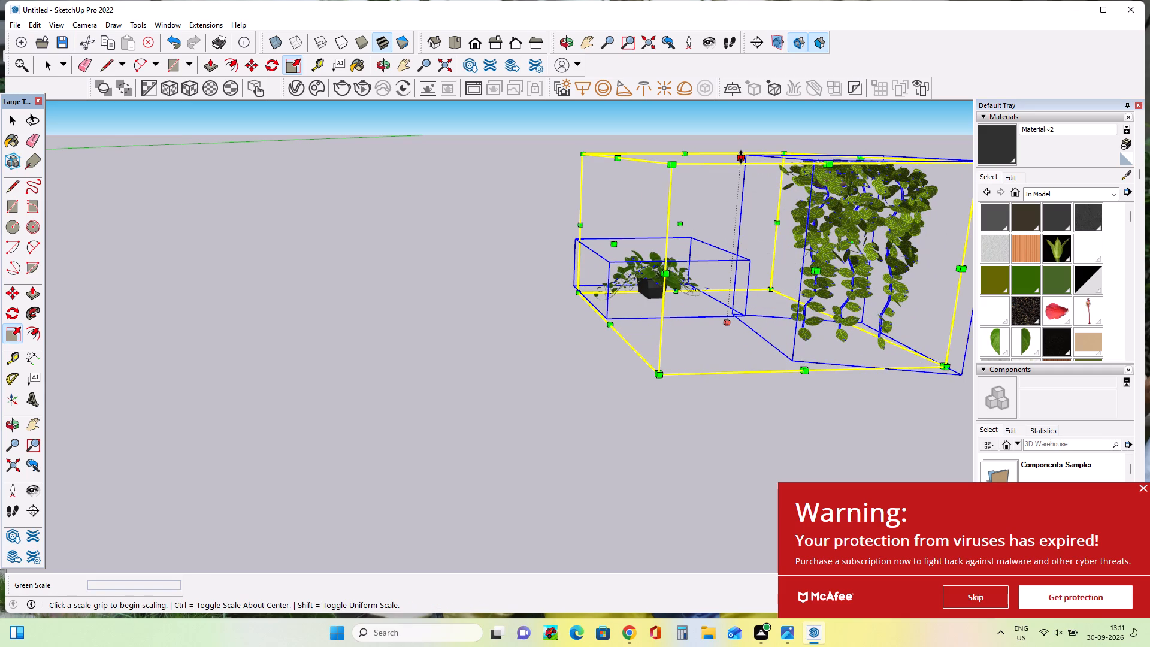
{"action": "left_click", "coordinate": [746, 110]}
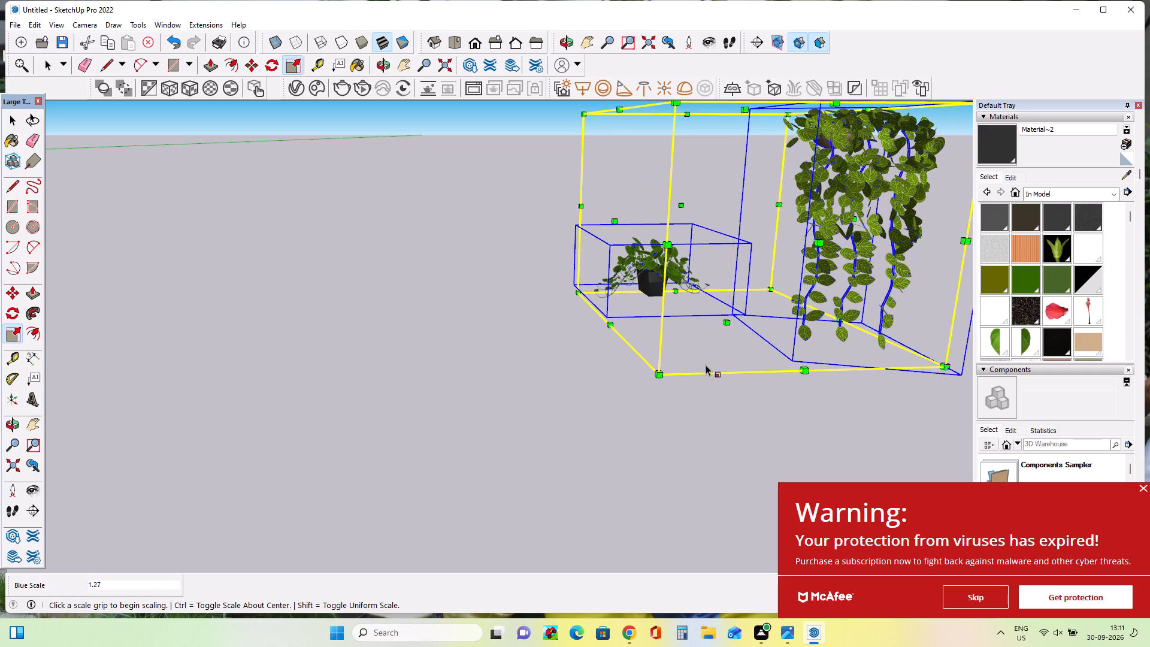
Dismiss the antivirus warning and move both plants about 342' 8" to stand beside the house's side wall.
{"action": "scroll", "coordinate": [706, 365], "scroll_direction": "down", "scroll_amount": 20}
{"action": "scroll", "coordinate": [706, 365], "scroll_direction": "down", "scroll_amount": 4}
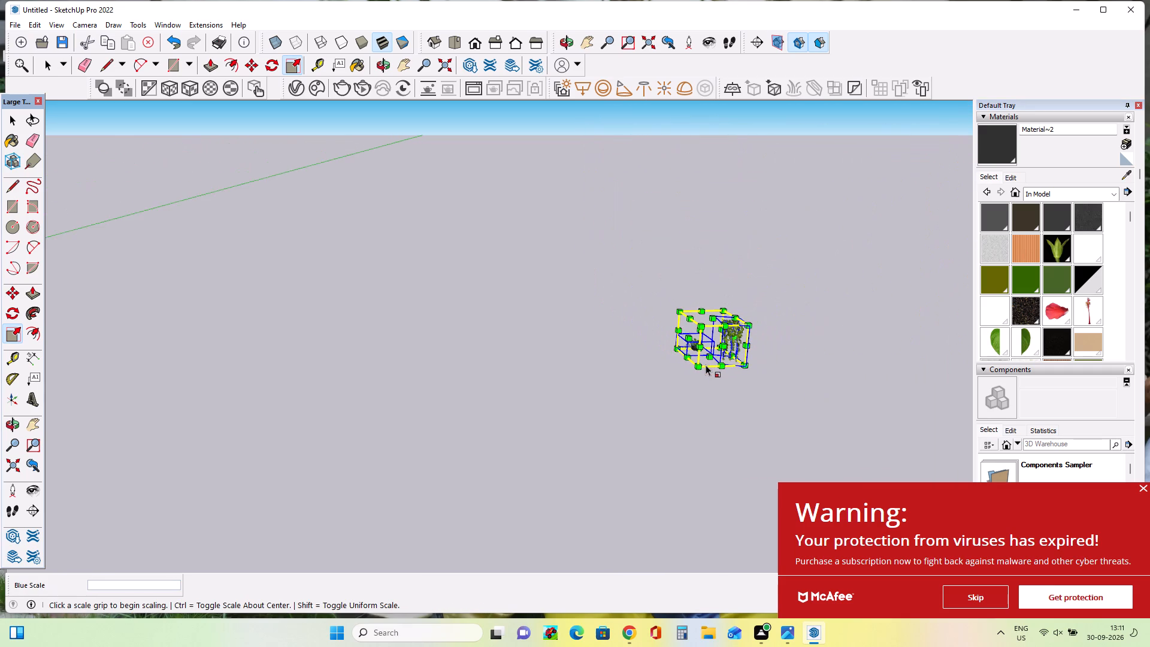
{"action": "scroll", "coordinate": [706, 365], "scroll_direction": "down", "scroll_amount": 1}
{"action": "left_click", "coordinate": [16, 285]}
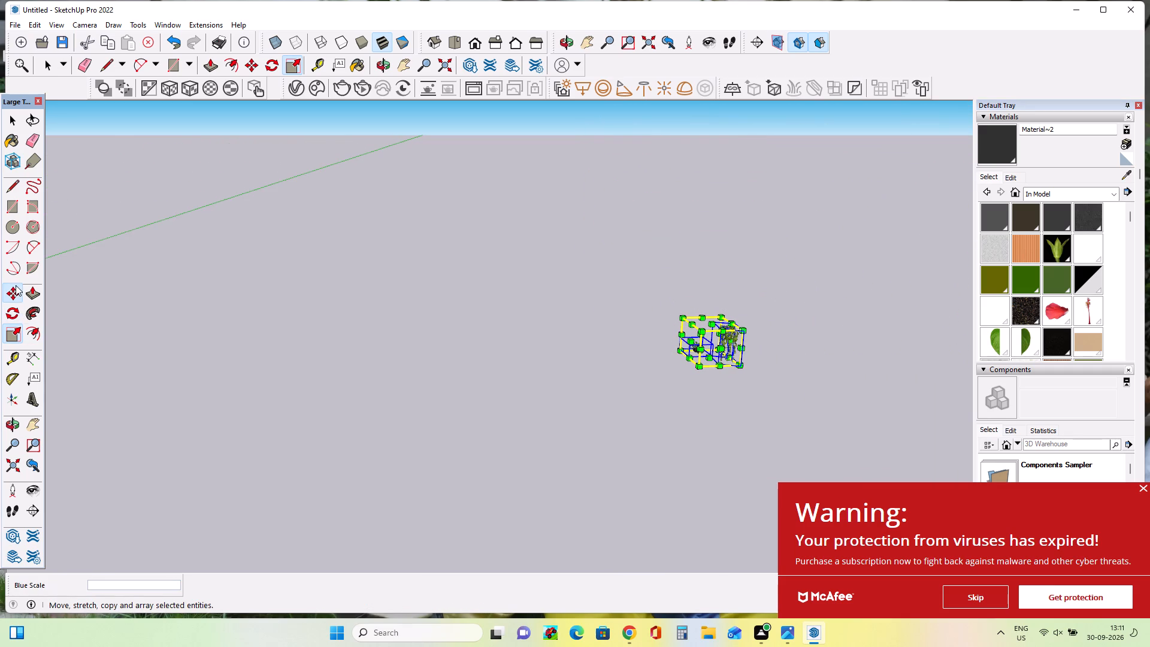
{"action": "double_click", "coordinate": [718, 366]}
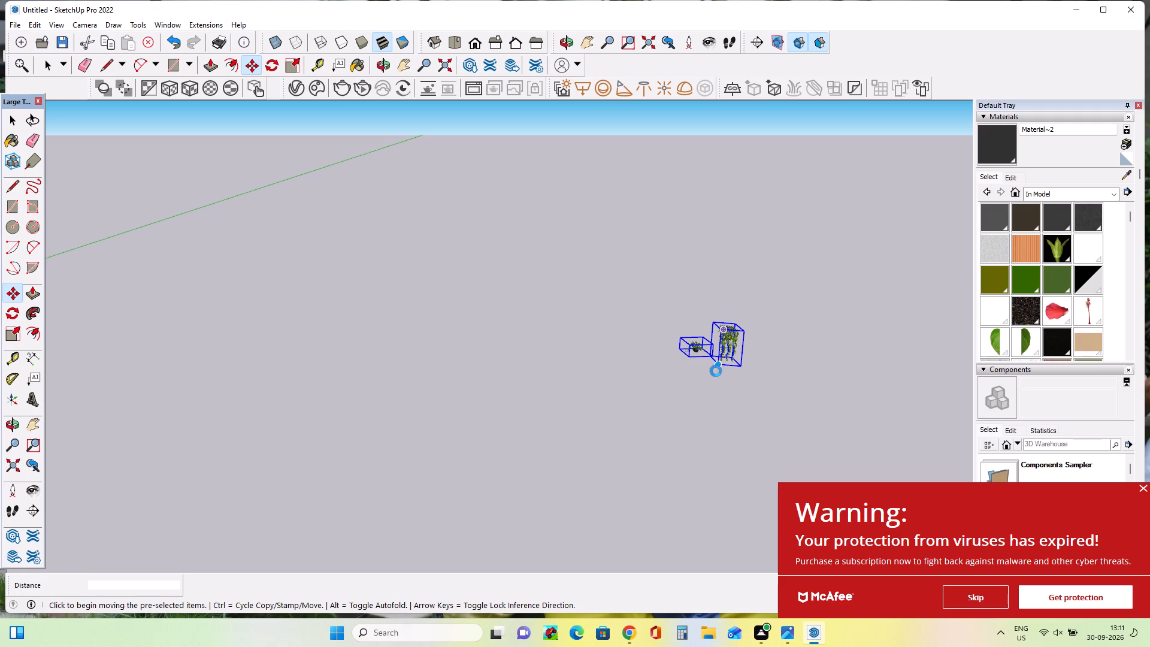
{"action": "left_click", "coordinate": [975, 603]}
{"action": "scroll", "coordinate": [686, 453], "scroll_direction": "down", "scroll_amount": 4}
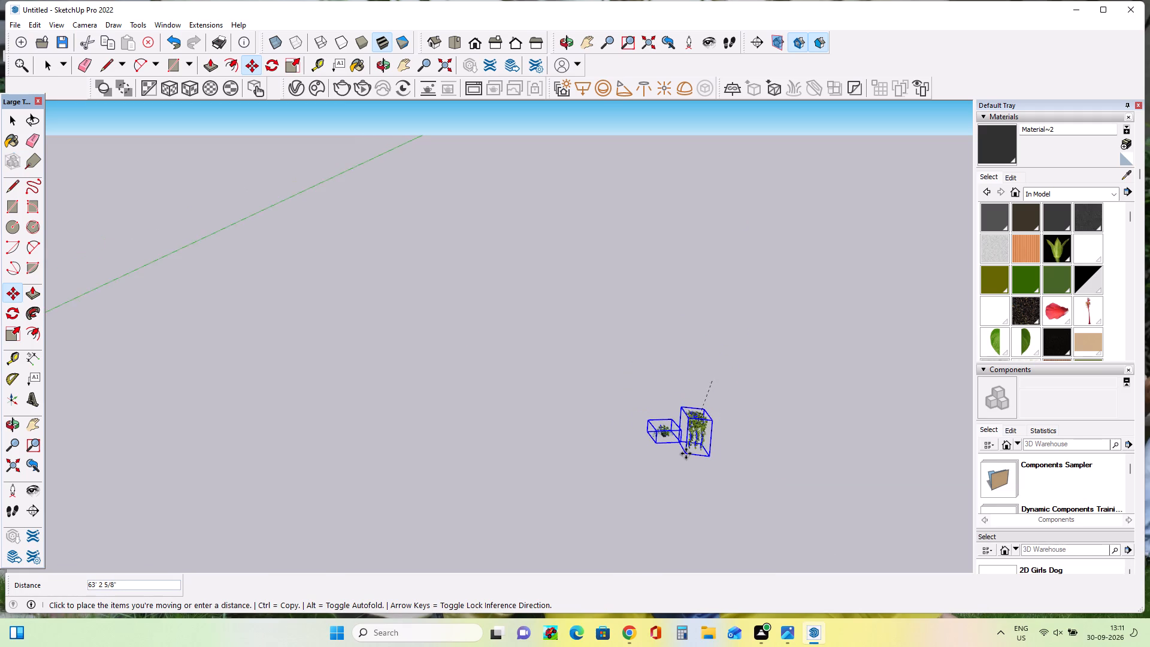
{"action": "scroll", "coordinate": [686, 453], "scroll_direction": "down", "scroll_amount": 8}
{"action": "scroll", "coordinate": [686, 453], "scroll_direction": "down", "scroll_amount": 17}
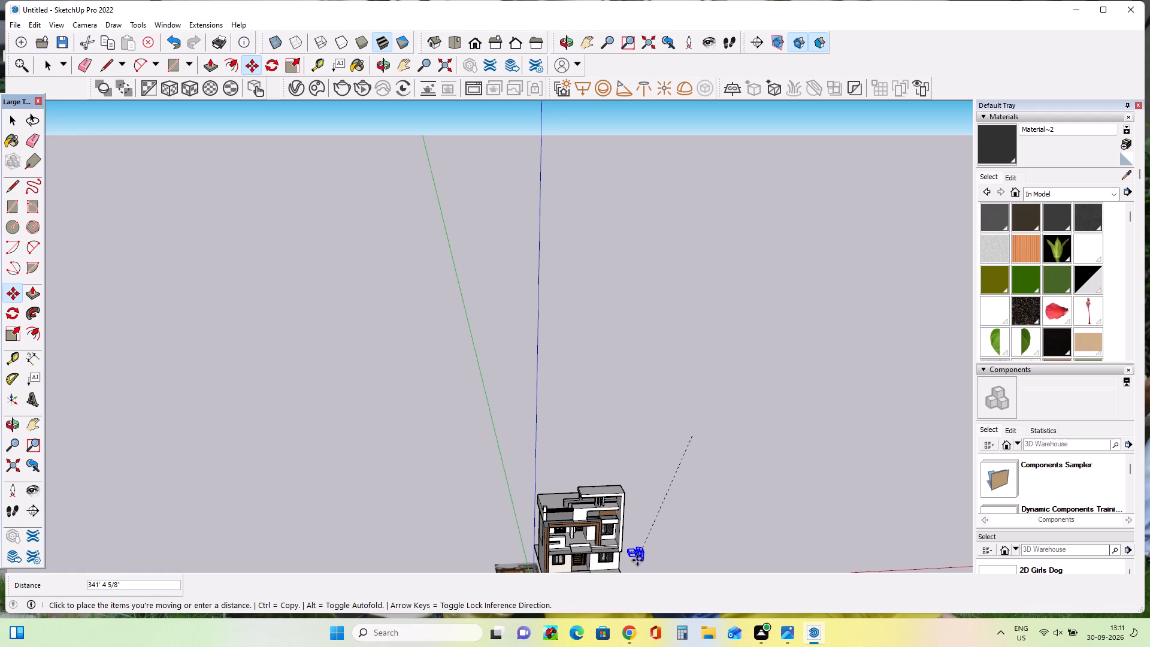
{"action": "left_click", "coordinate": [637, 561]}
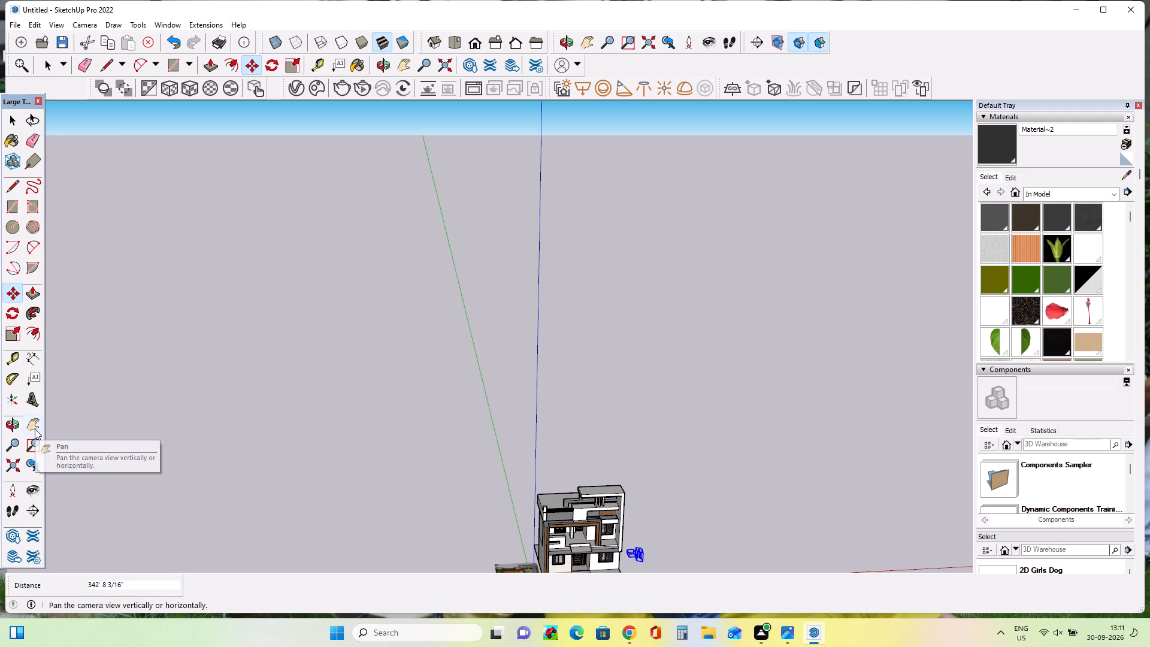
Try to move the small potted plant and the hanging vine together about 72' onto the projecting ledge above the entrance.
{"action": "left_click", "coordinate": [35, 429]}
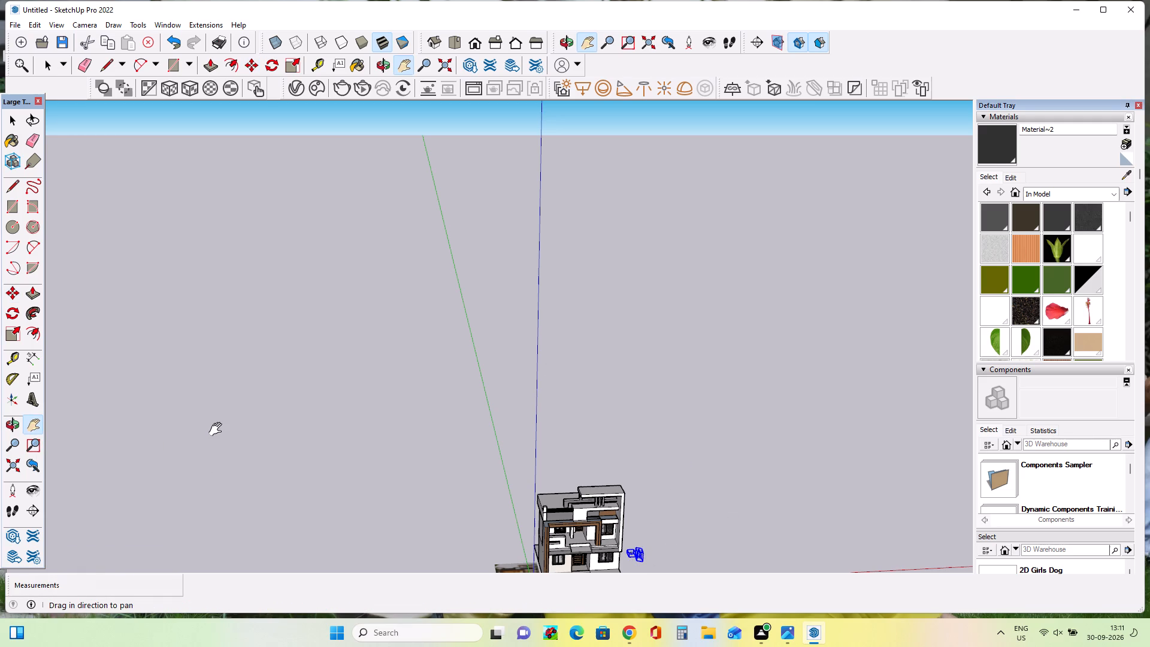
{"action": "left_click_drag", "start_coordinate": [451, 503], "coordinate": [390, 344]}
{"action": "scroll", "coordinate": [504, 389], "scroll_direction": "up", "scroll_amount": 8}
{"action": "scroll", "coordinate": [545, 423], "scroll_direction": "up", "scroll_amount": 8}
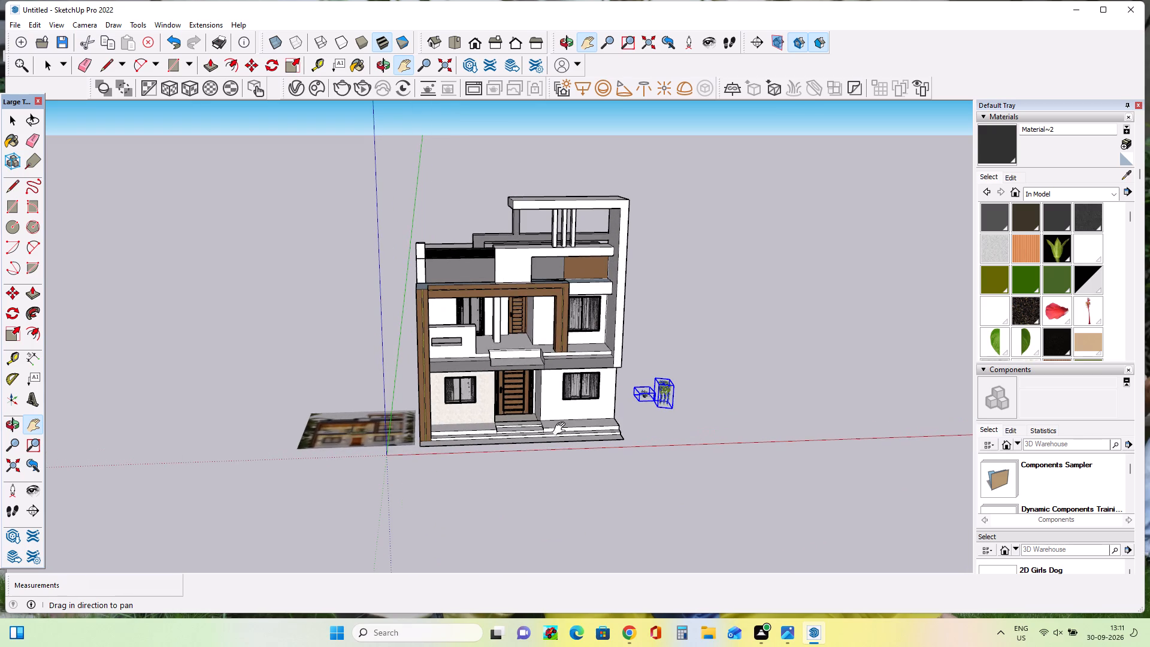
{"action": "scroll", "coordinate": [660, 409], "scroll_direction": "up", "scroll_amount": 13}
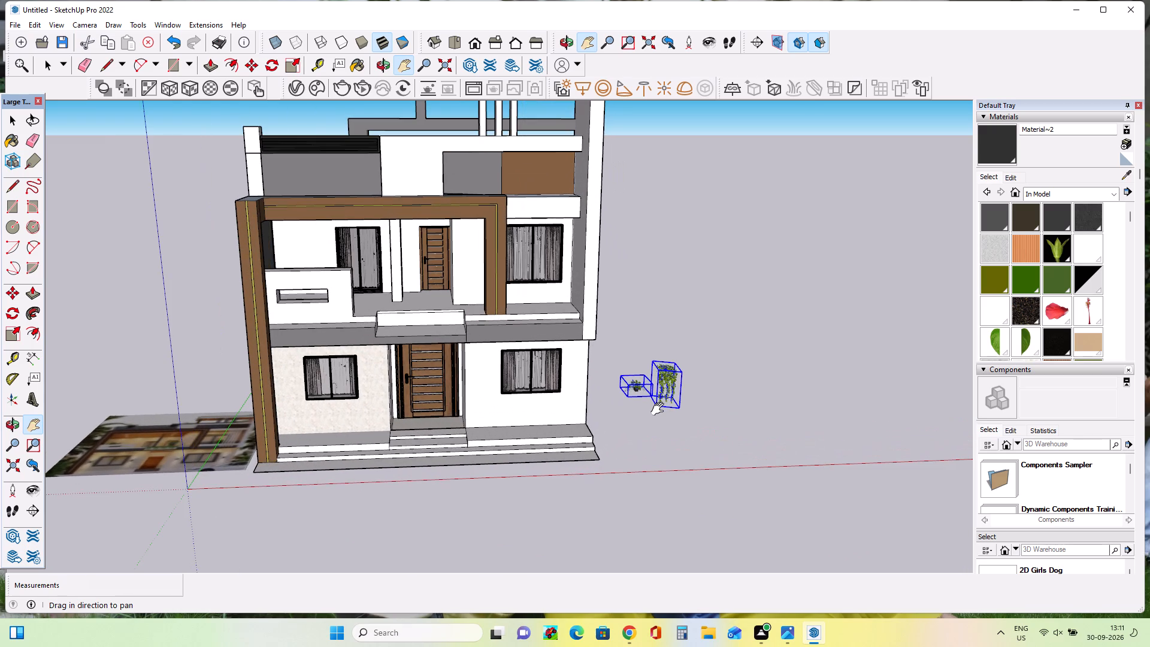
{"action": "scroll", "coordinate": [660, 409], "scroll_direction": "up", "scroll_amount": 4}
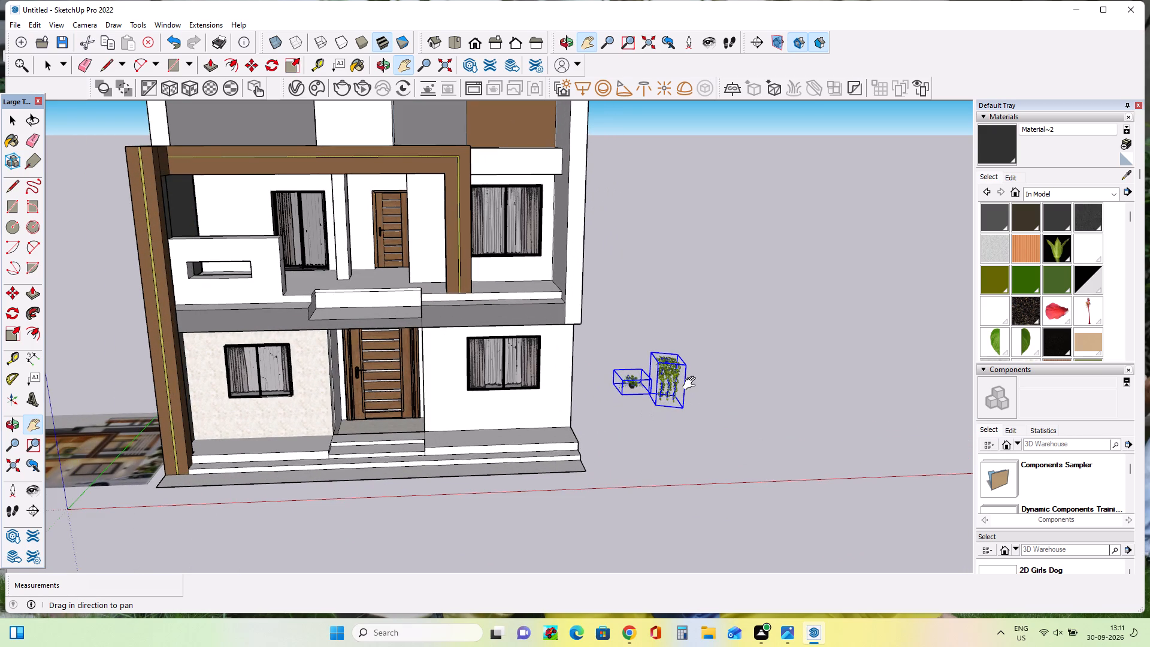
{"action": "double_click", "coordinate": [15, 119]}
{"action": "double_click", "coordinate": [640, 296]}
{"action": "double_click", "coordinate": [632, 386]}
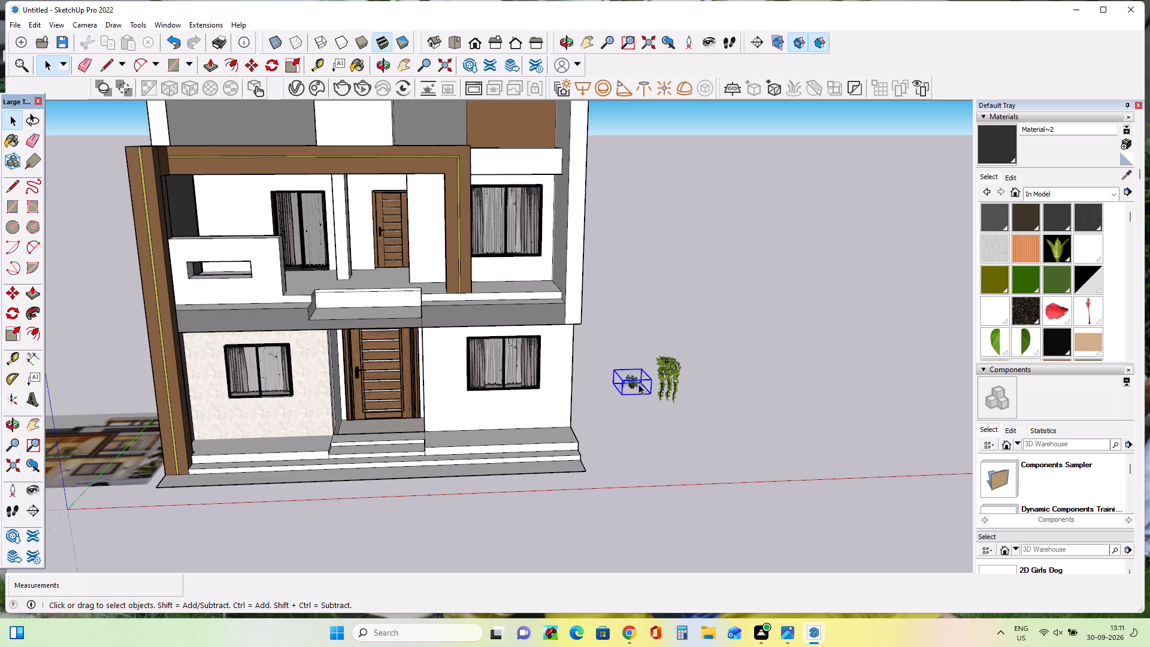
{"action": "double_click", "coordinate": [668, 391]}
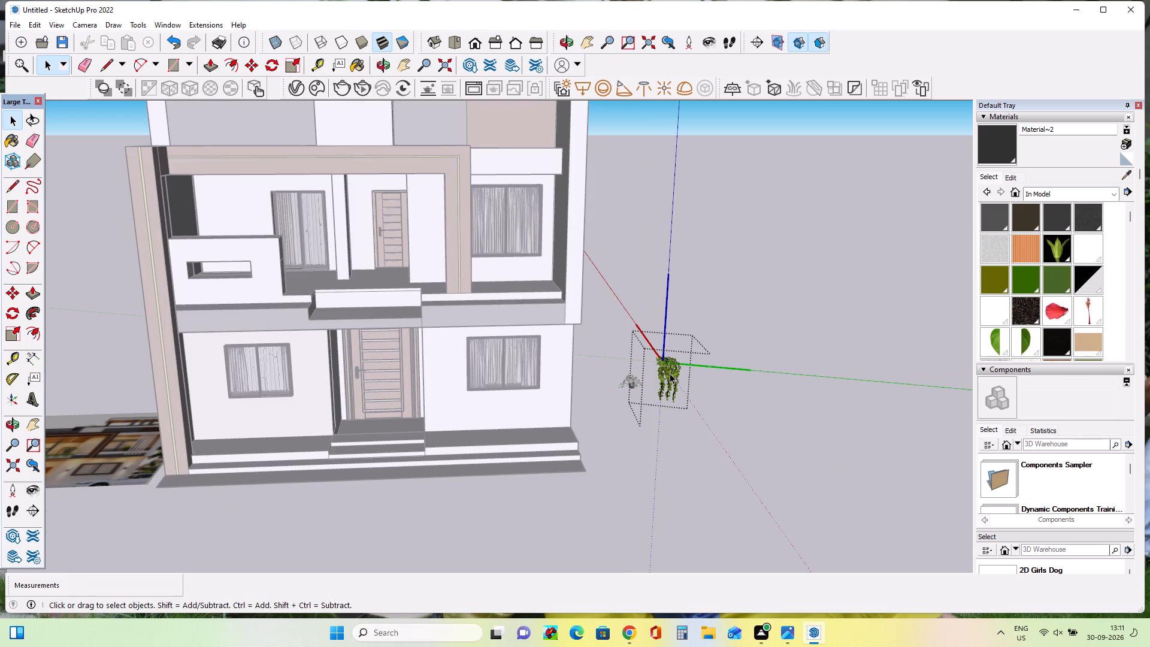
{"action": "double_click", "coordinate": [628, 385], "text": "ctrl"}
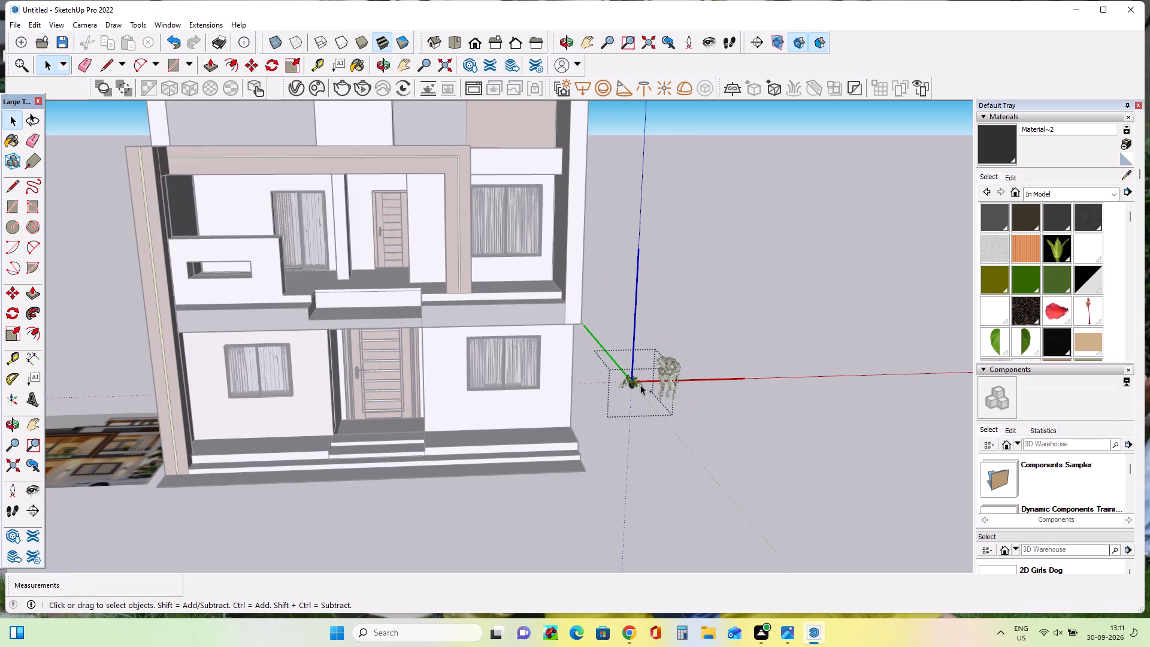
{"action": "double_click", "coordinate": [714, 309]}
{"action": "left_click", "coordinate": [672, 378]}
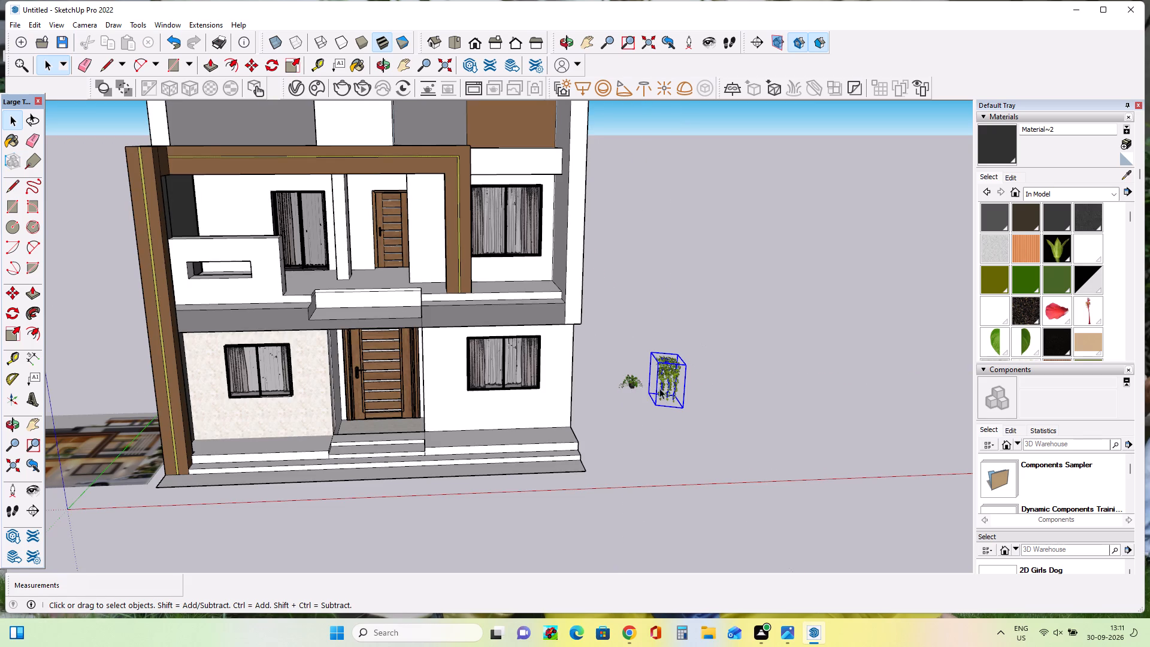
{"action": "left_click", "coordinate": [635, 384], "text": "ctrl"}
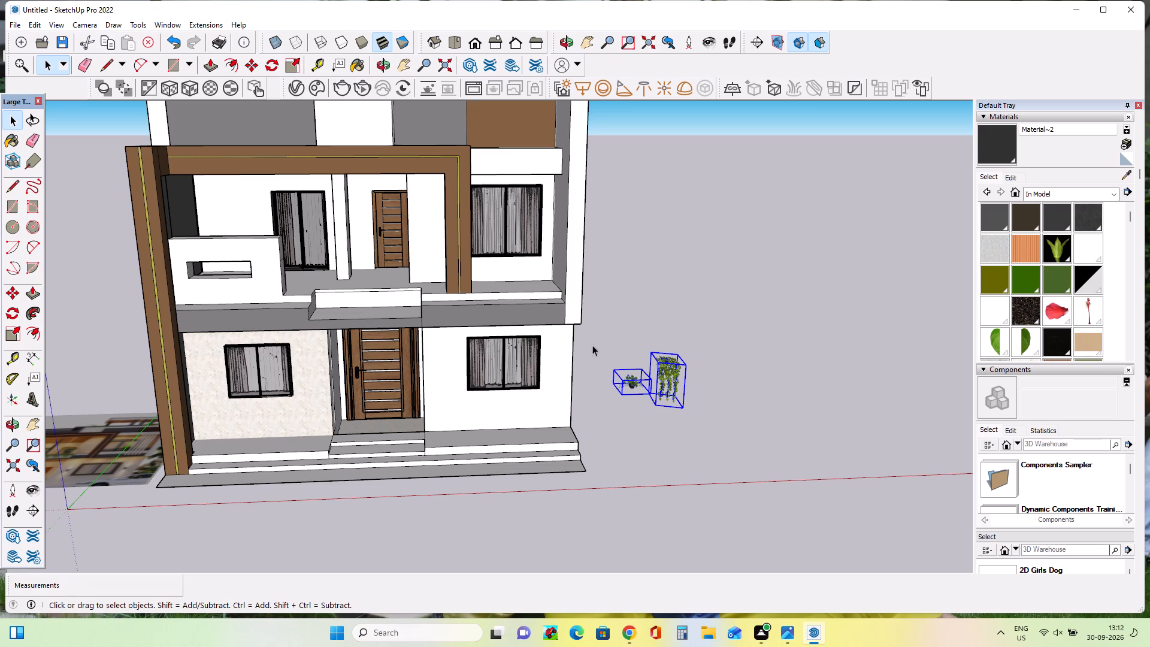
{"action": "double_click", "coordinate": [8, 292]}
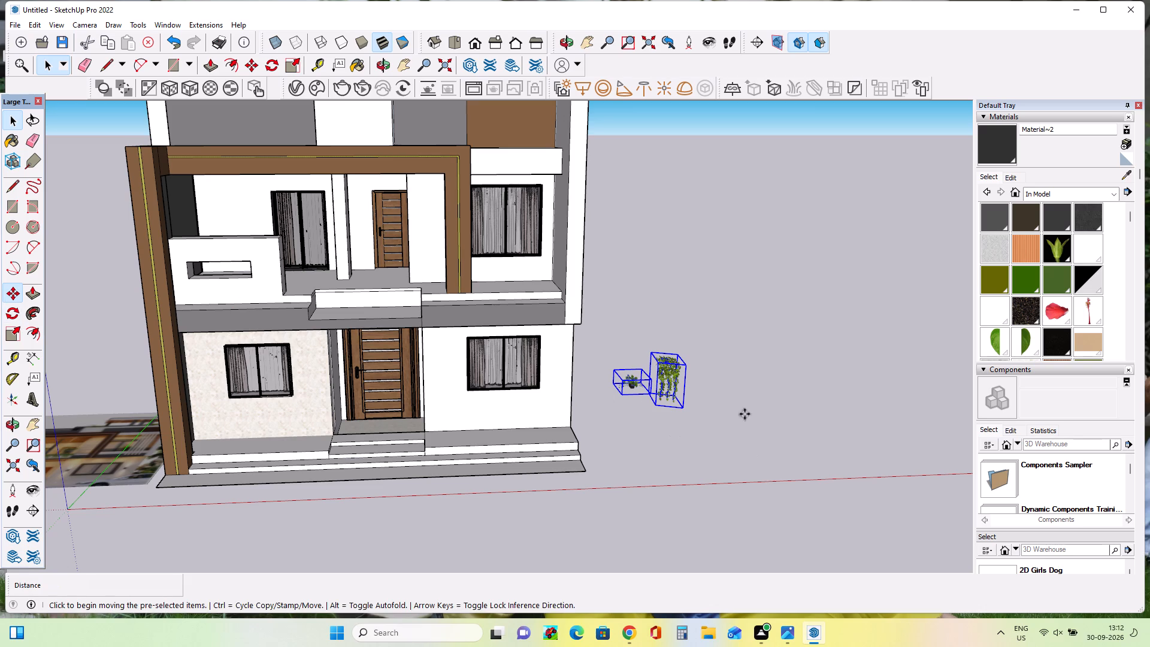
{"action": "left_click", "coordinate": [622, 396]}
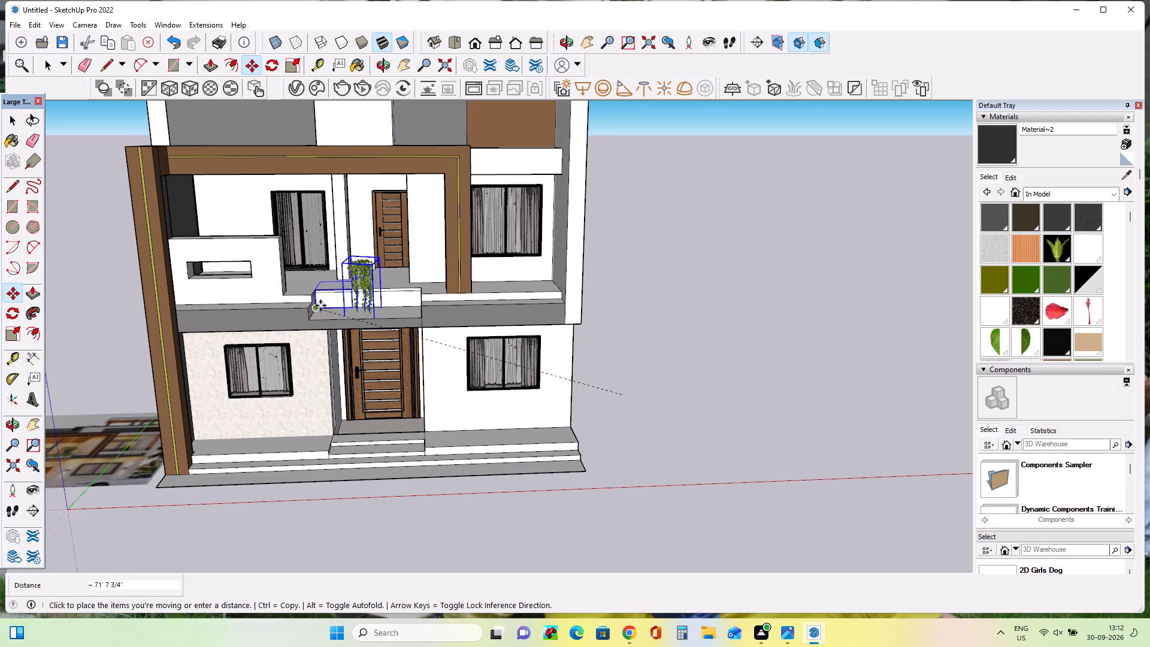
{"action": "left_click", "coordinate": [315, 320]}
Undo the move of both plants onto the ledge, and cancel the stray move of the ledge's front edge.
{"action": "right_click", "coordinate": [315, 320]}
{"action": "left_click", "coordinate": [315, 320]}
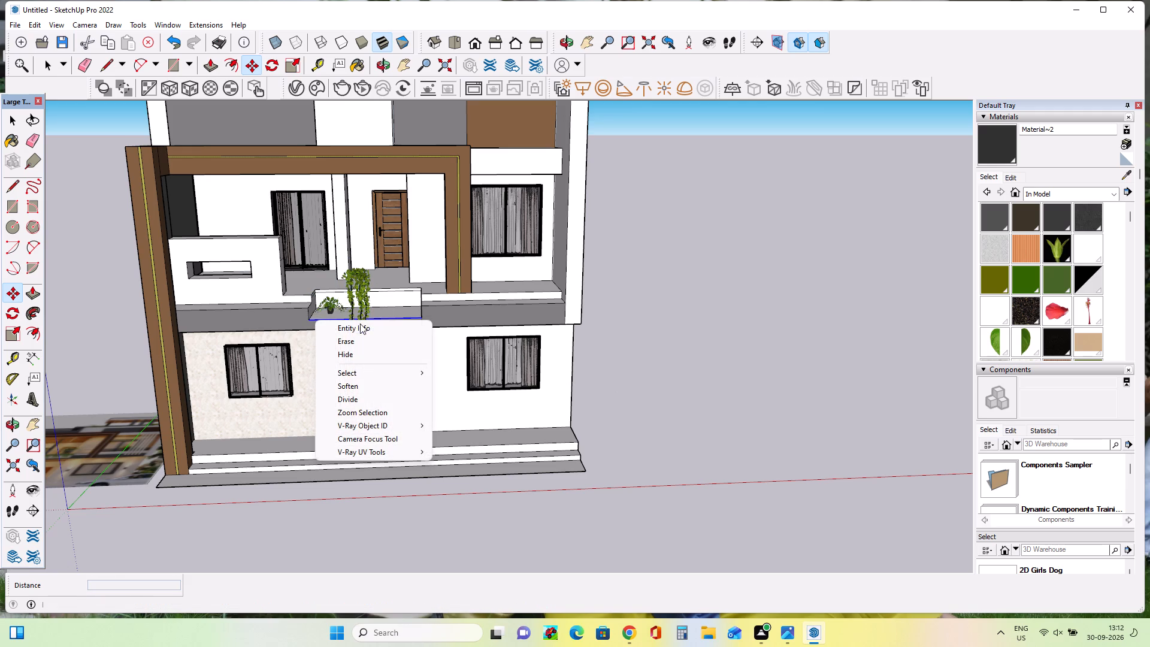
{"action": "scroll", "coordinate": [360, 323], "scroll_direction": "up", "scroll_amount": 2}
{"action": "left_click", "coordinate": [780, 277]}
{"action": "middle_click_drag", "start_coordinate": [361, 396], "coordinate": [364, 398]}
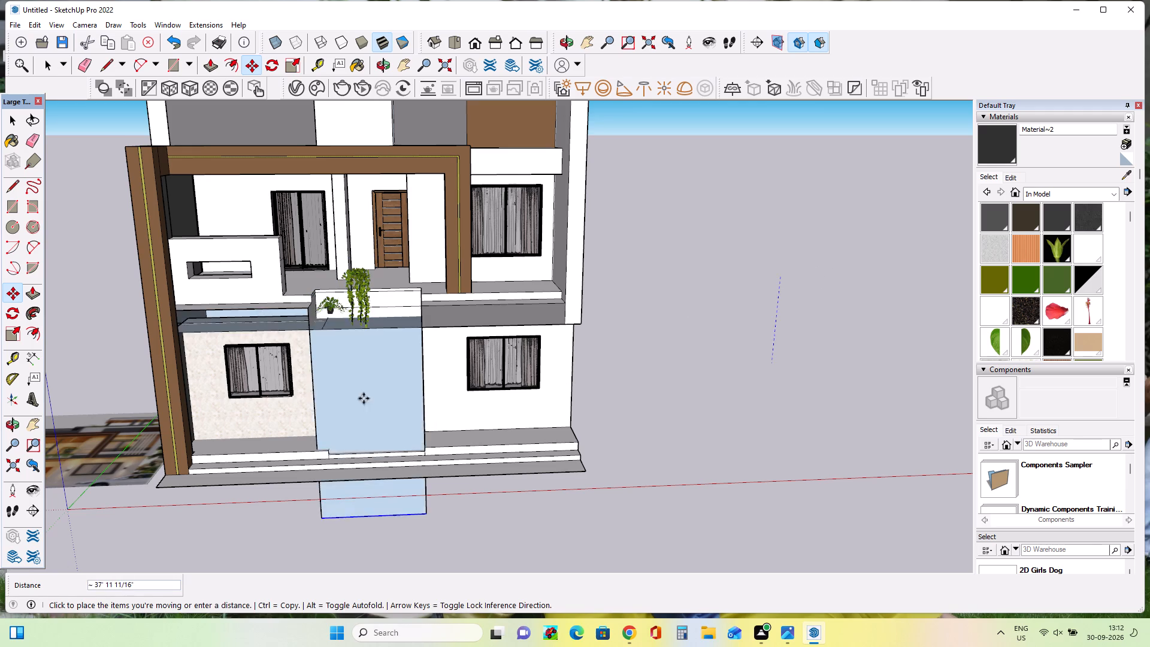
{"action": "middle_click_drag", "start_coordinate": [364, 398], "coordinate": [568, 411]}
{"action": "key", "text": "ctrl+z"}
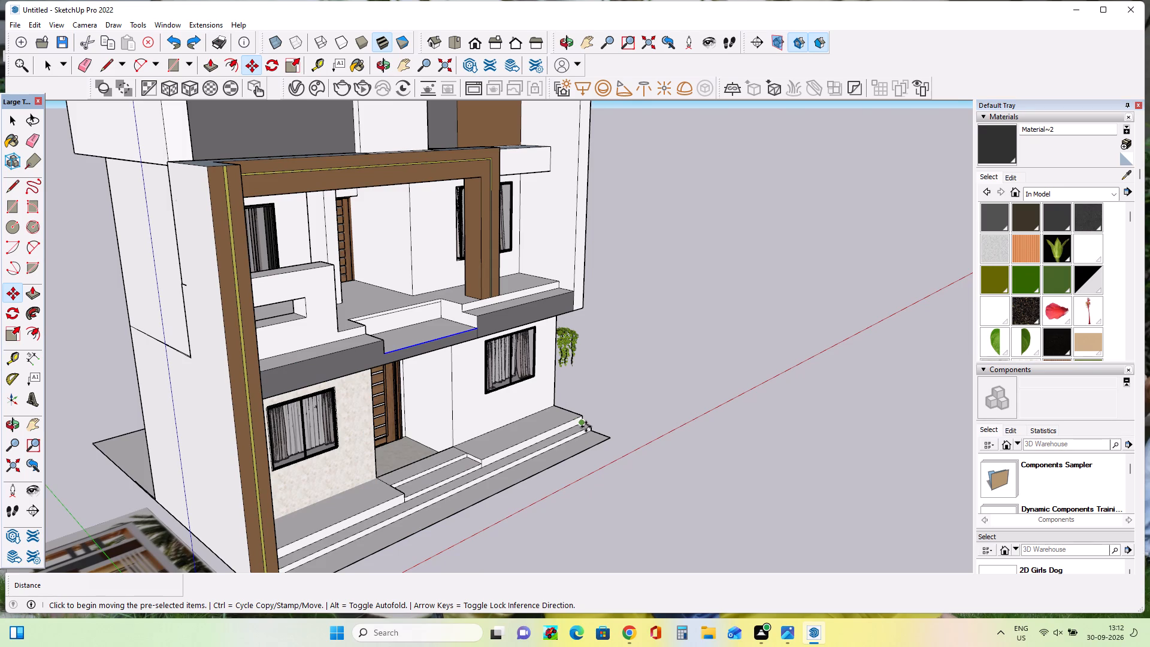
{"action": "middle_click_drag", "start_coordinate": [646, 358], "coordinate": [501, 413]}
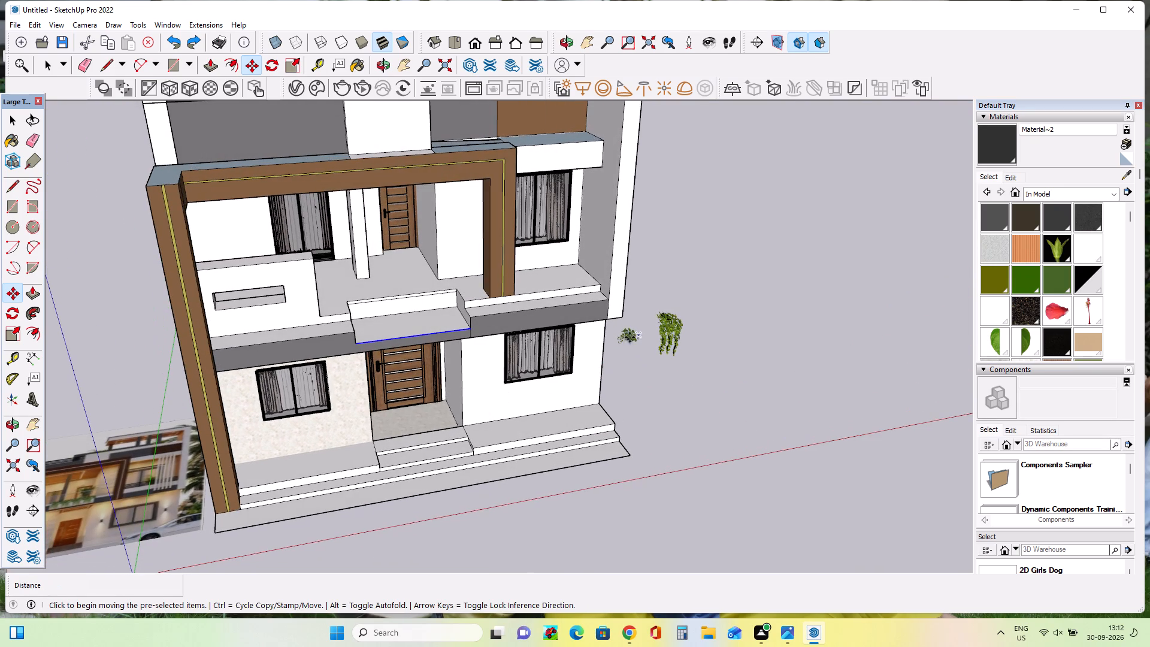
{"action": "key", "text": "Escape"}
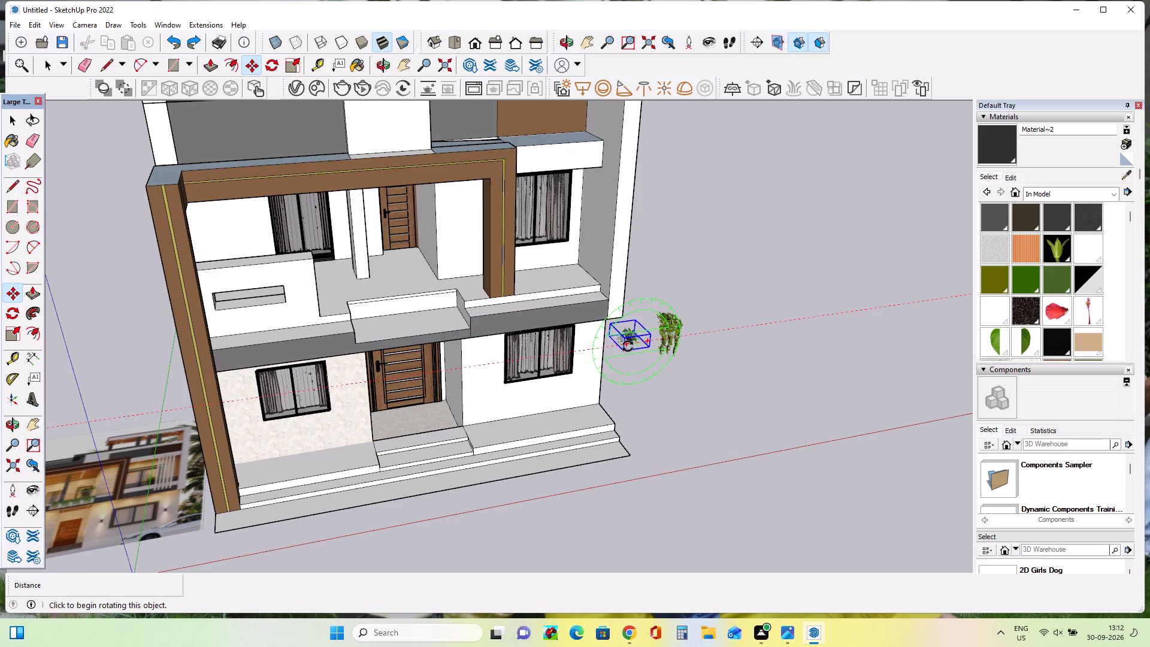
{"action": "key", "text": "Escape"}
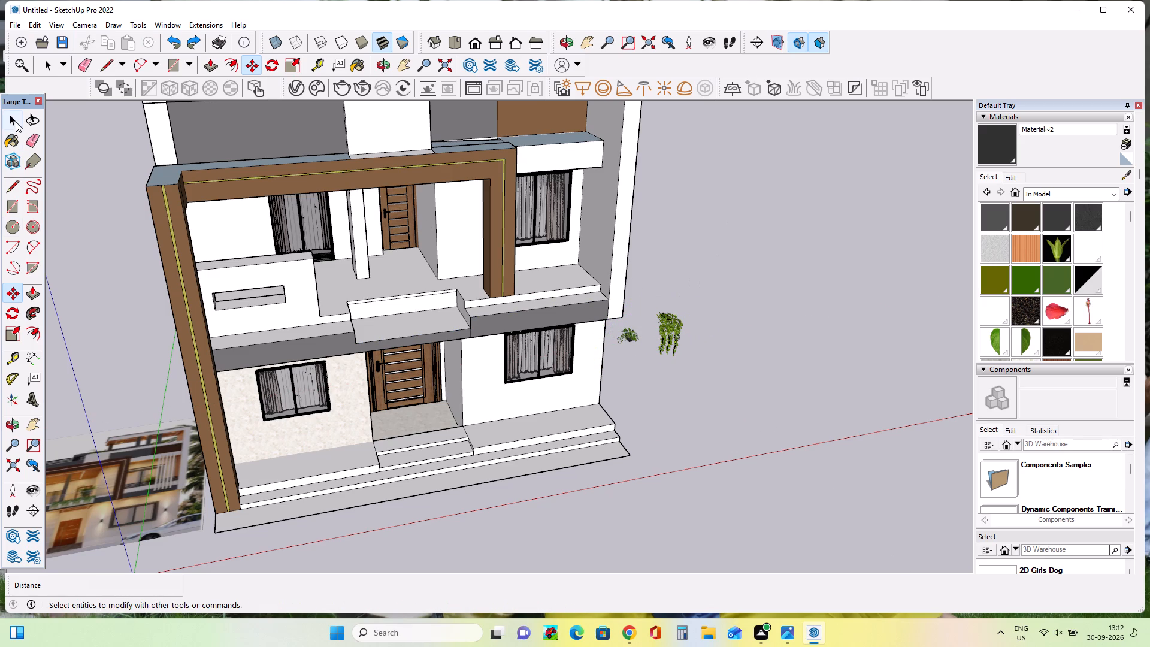
Move the small potted plant and the hanging vine together about 74' 8" to the front corner of the ledge above the entrance.
{"action": "double_click", "coordinate": [16, 122]}
{"action": "left_click", "coordinate": [631, 334]}
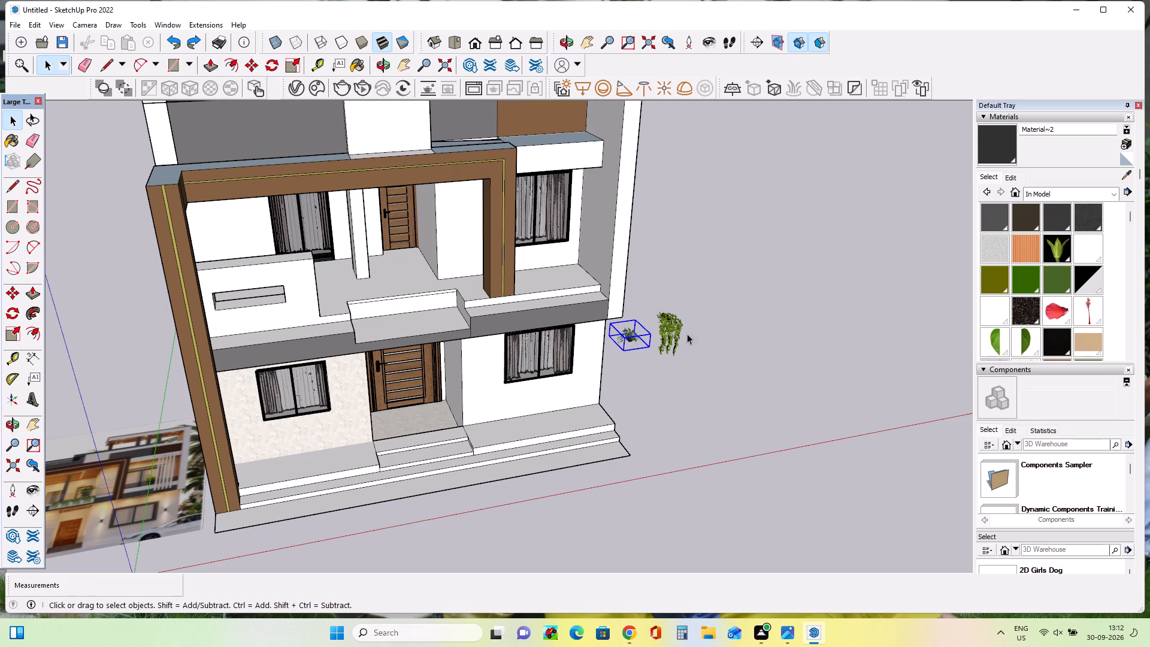
{"action": "double_click", "coordinate": [680, 328], "text": "ctrl"}
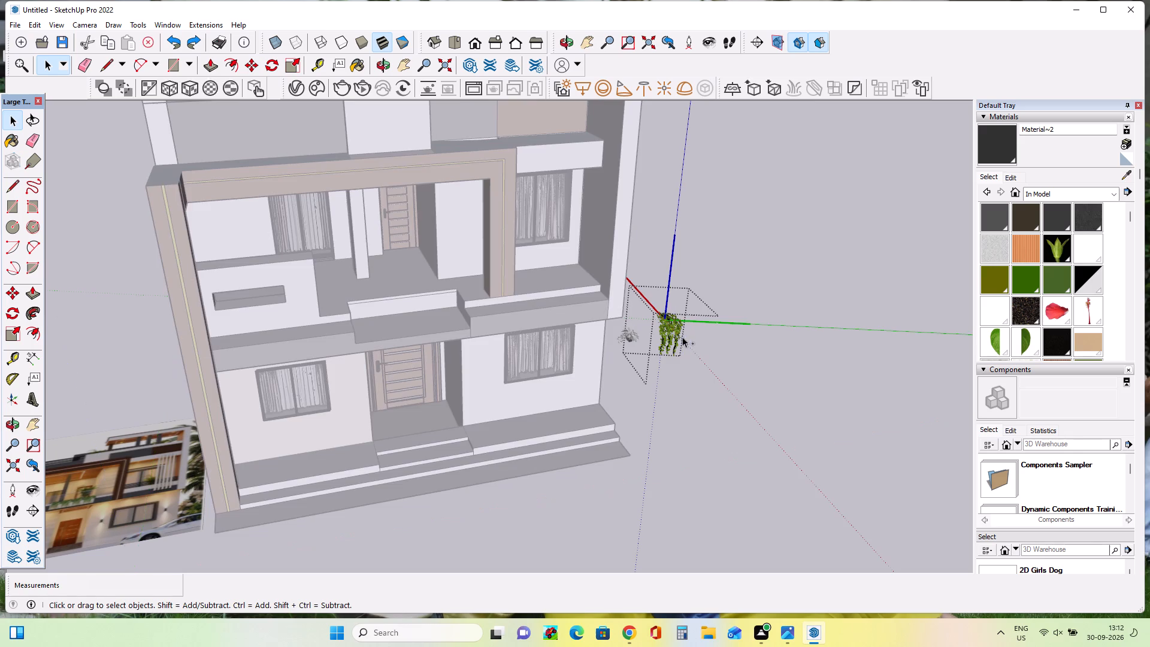
{"action": "triple_click", "coordinate": [816, 274]}
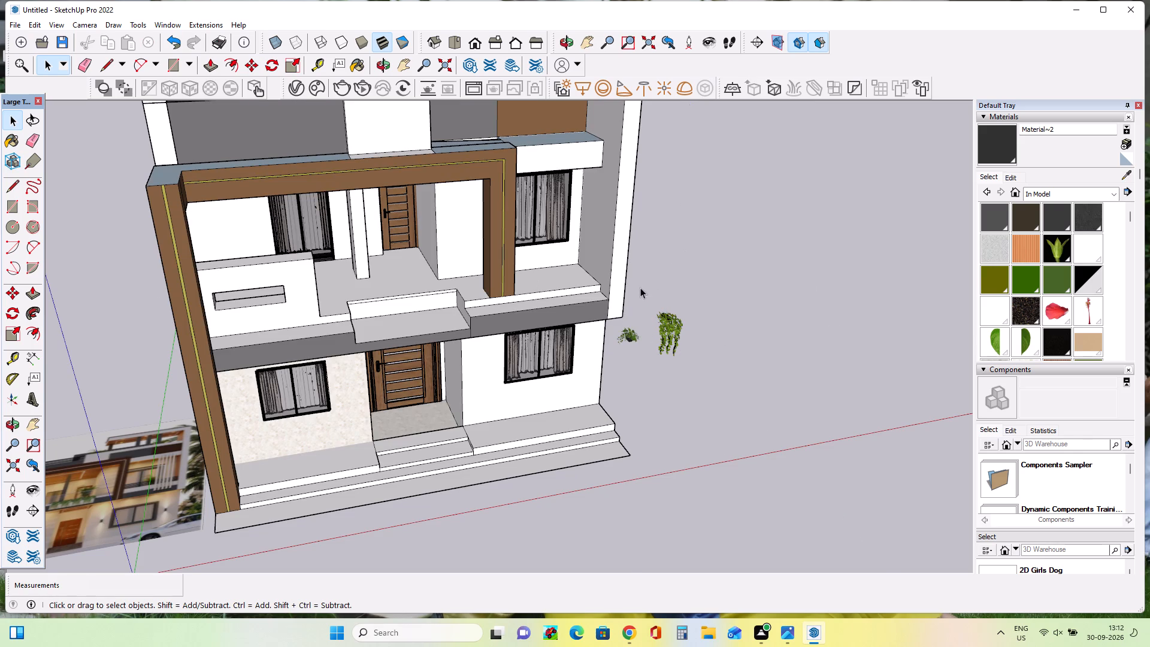
{"action": "left_click", "coordinate": [631, 338]}
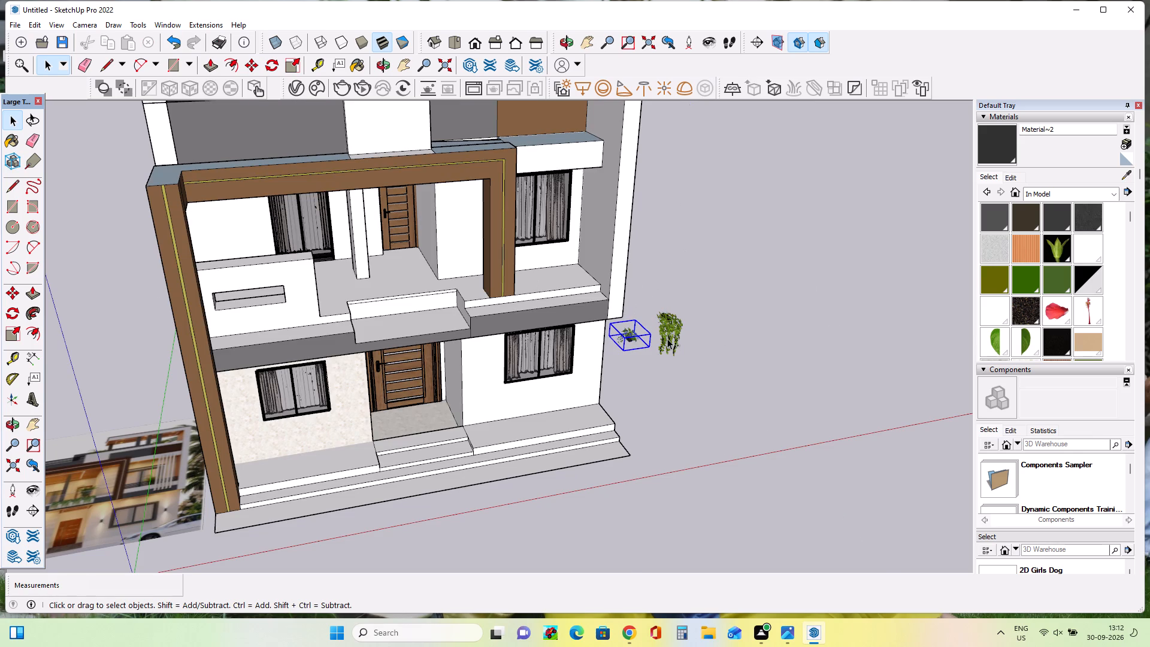
{"action": "left_click", "coordinate": [669, 330], "text": "ctrl"}
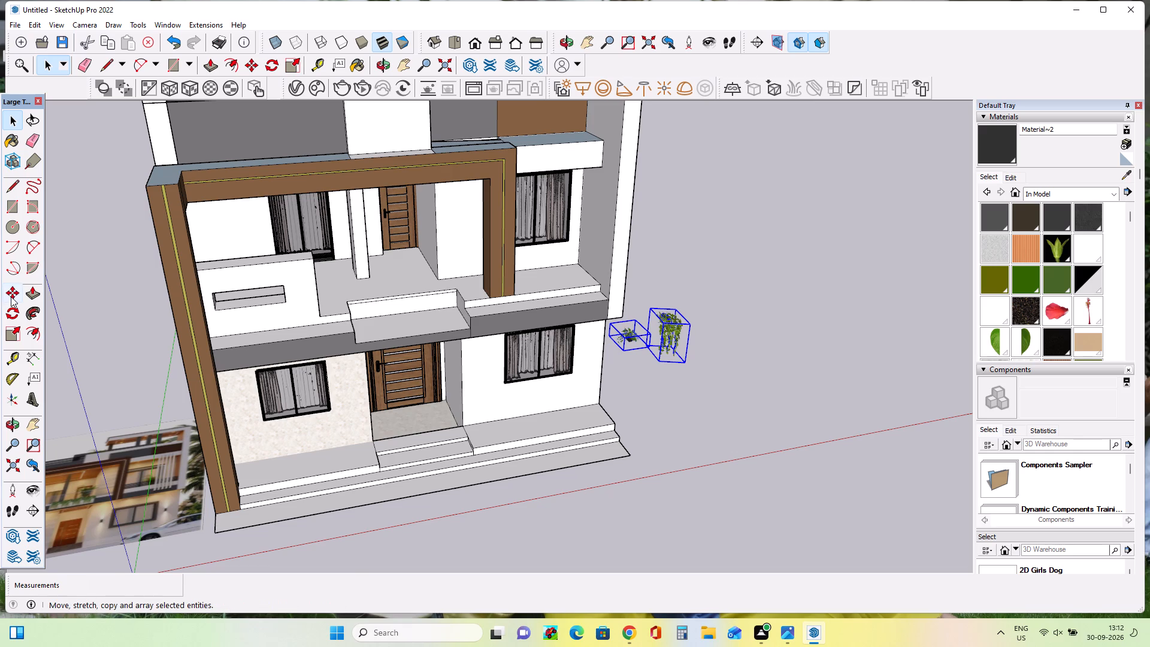
{"action": "left_click", "coordinate": [11, 297]}
{"action": "left_click", "coordinate": [625, 351]}
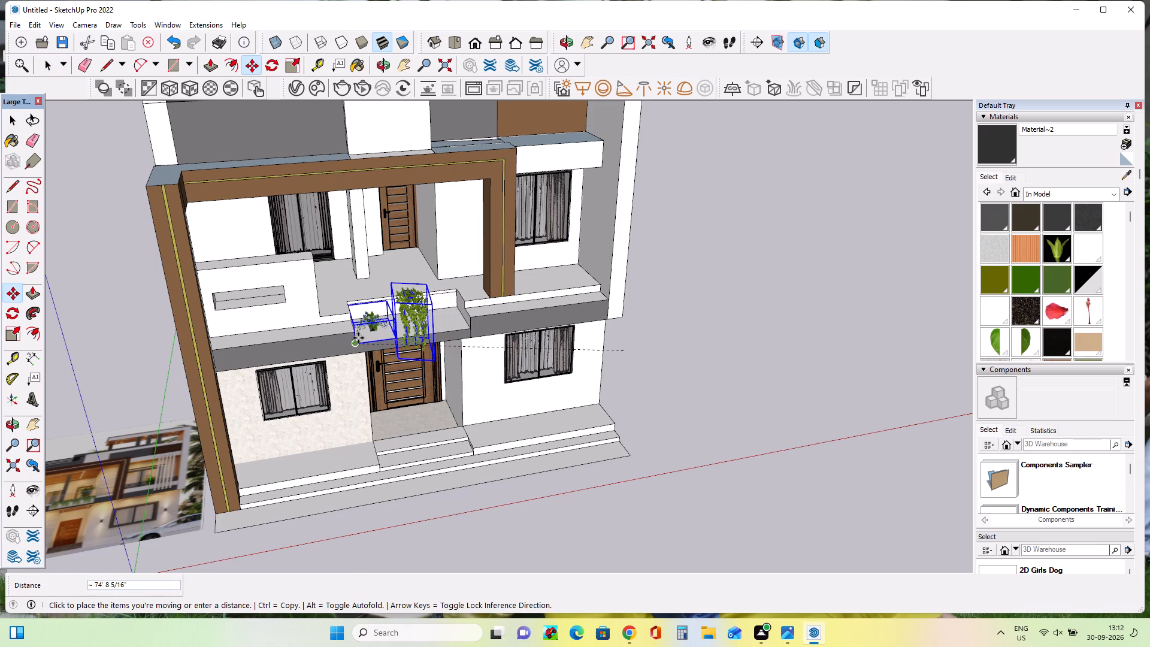
{"action": "left_click", "coordinate": [358, 338]}
Move only the hanging vine about 31' off the entrance ledge to the open space beside the house's side wall.
{"action": "scroll", "coordinate": [394, 338], "scroll_direction": "up", "scroll_amount": 8}
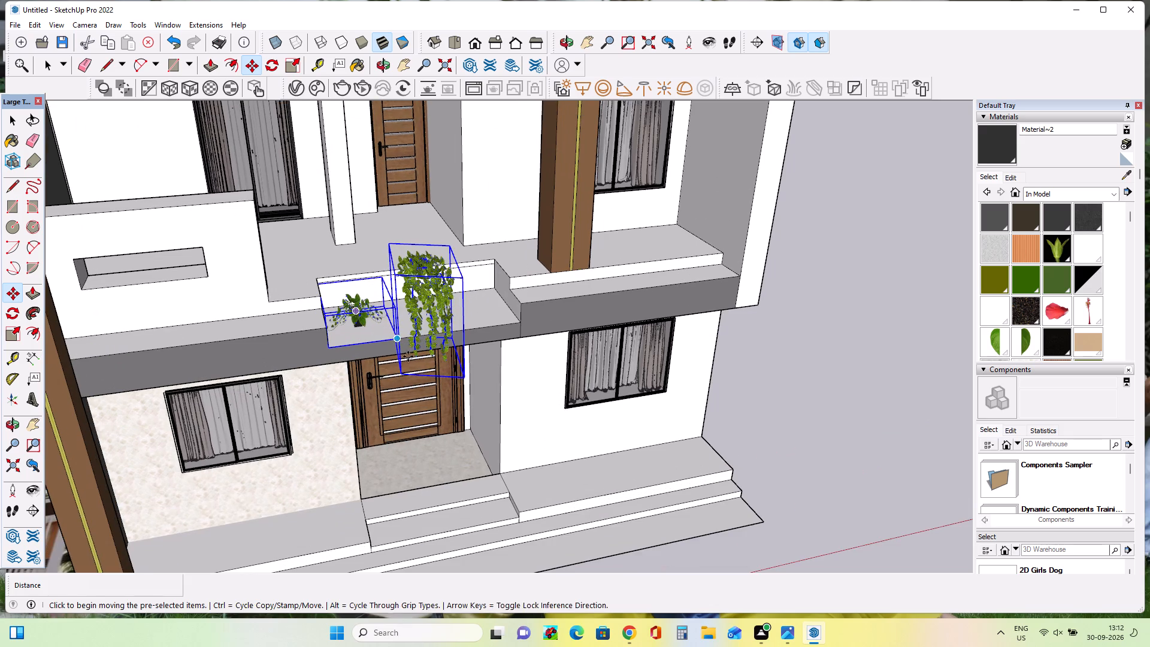
{"action": "middle_click_drag", "start_coordinate": [408, 357], "coordinate": [388, 355]}
{"action": "scroll", "coordinate": [388, 355], "scroll_direction": "up", "scroll_amount": 1}
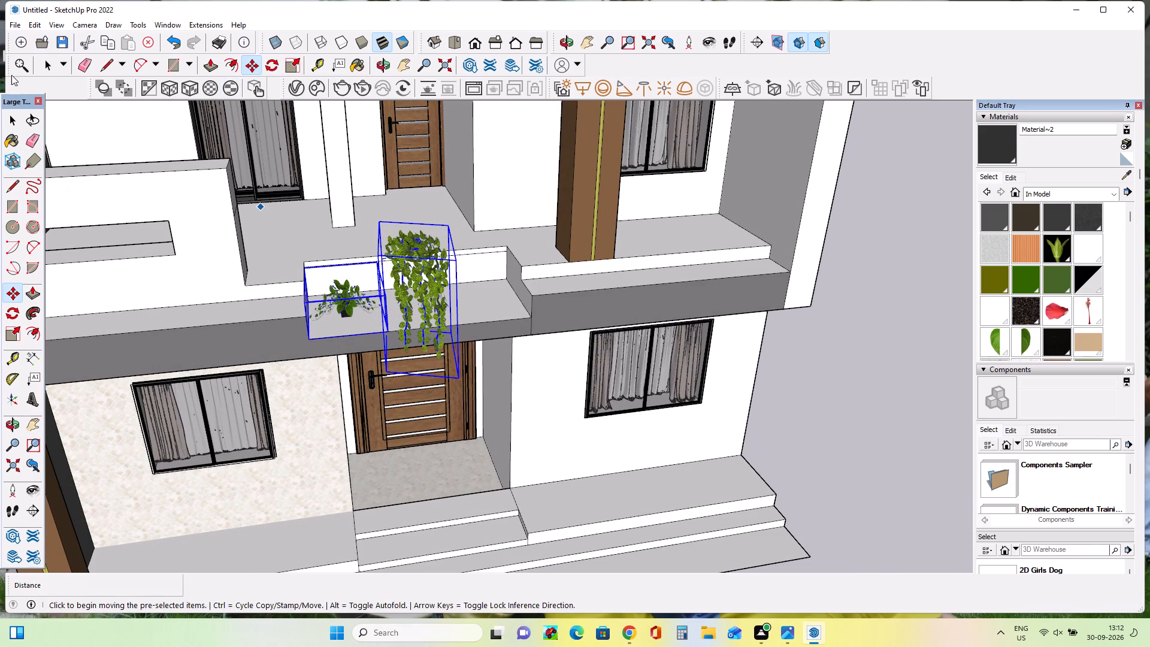
{"action": "left_click", "coordinate": [22, 117]}
{"action": "left_click", "coordinate": [879, 279]}
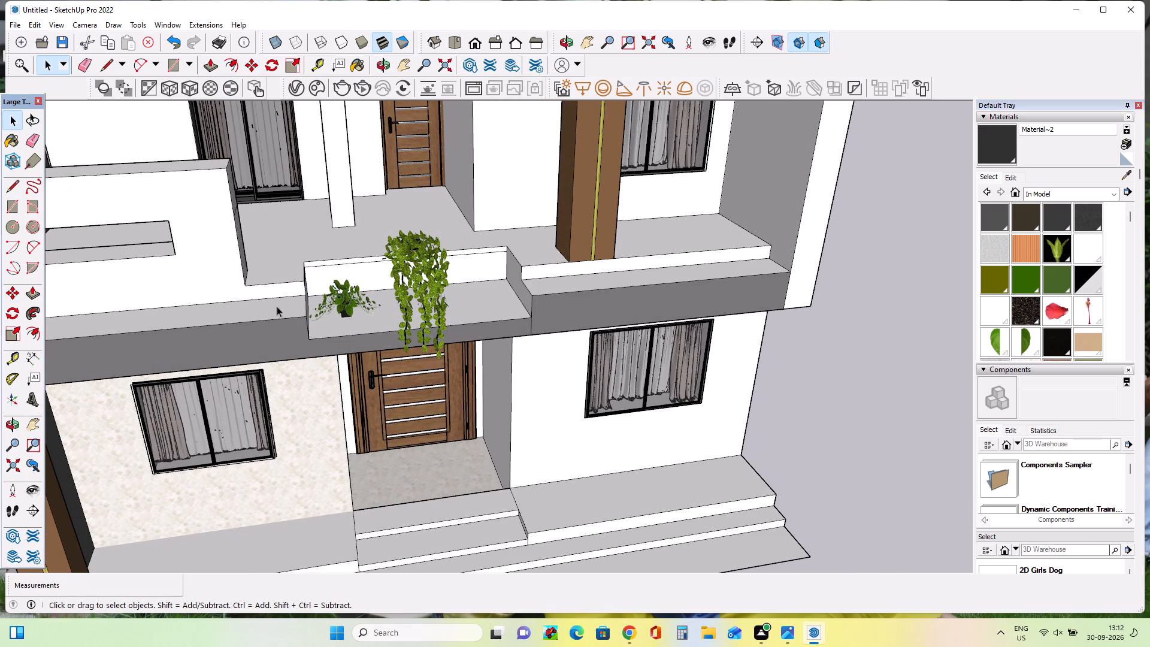
{"action": "left_click", "coordinate": [414, 297]}
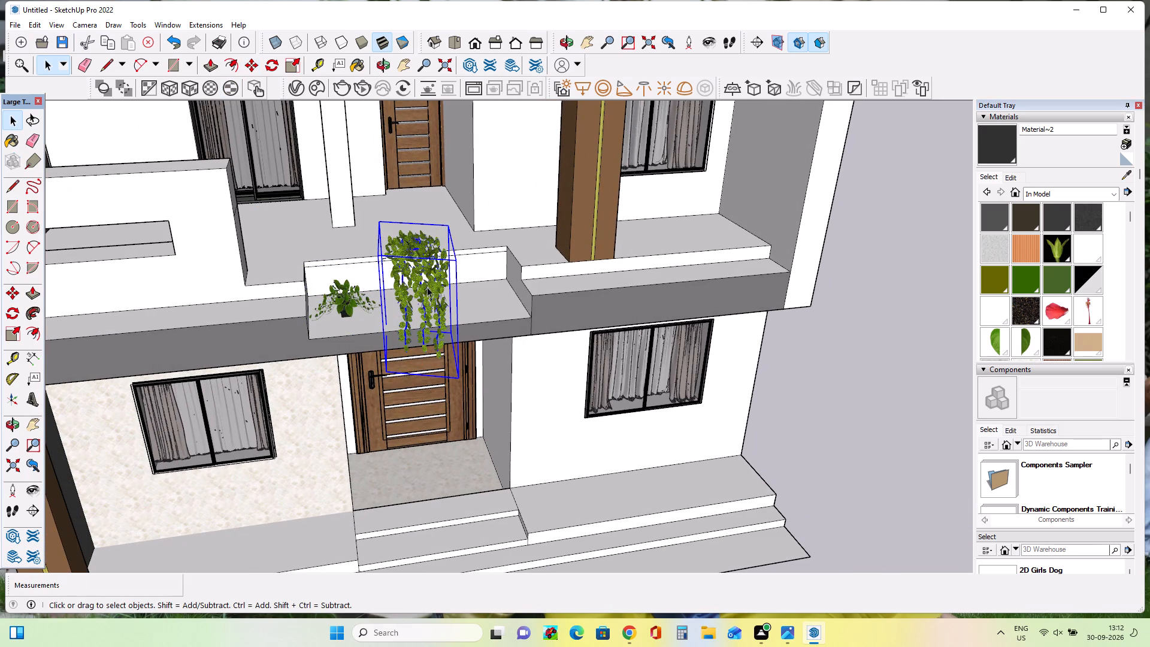
{"action": "left_click", "coordinate": [11, 289]}
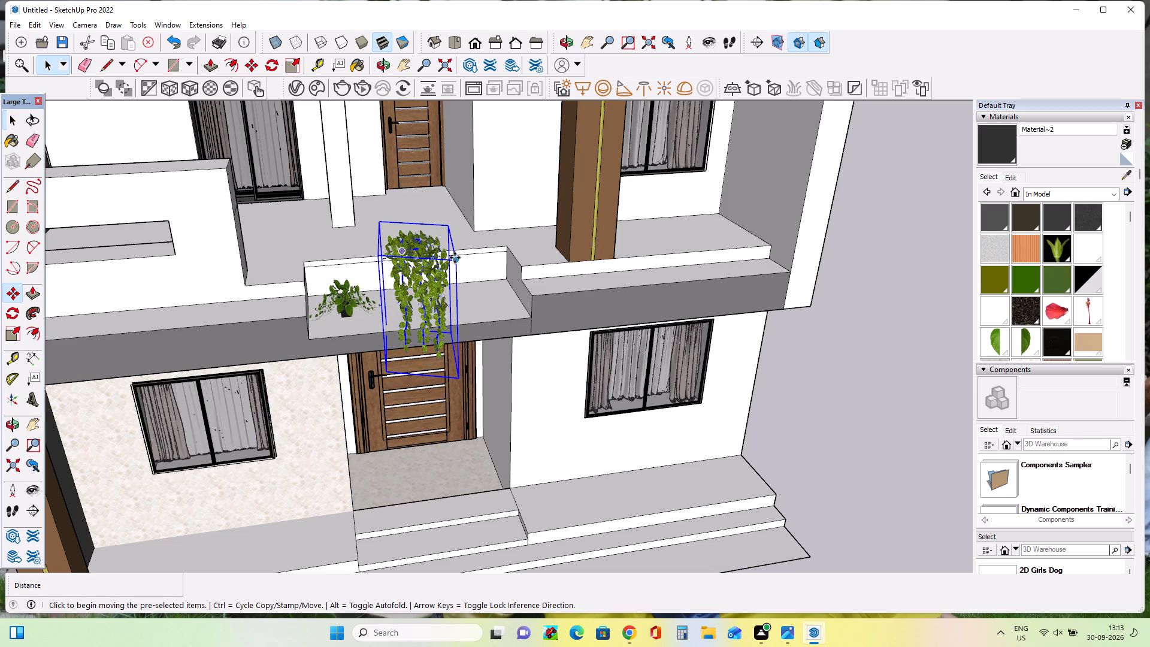
{"action": "left_click", "coordinate": [455, 258]}
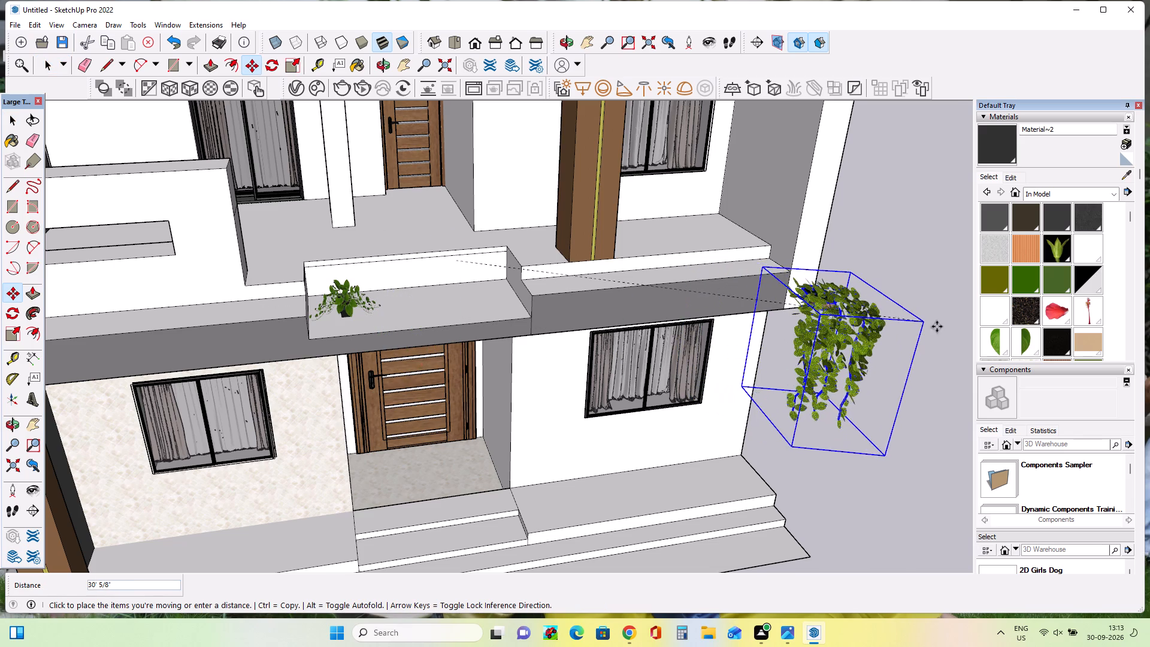
{"action": "double_click", "coordinate": [949, 347]}
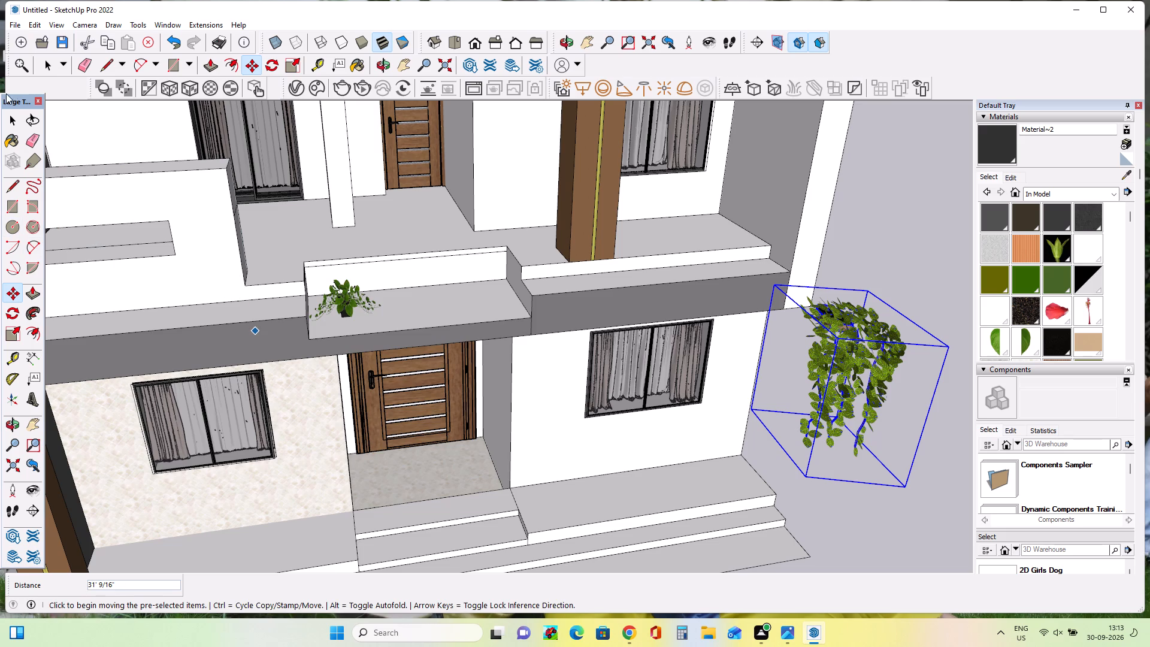
Copy the small potted plant about 3' 1" along the ledge above the entrance, beside the original.
{"action": "left_click", "coordinate": [14, 122]}
{"action": "left_click", "coordinate": [350, 297]}
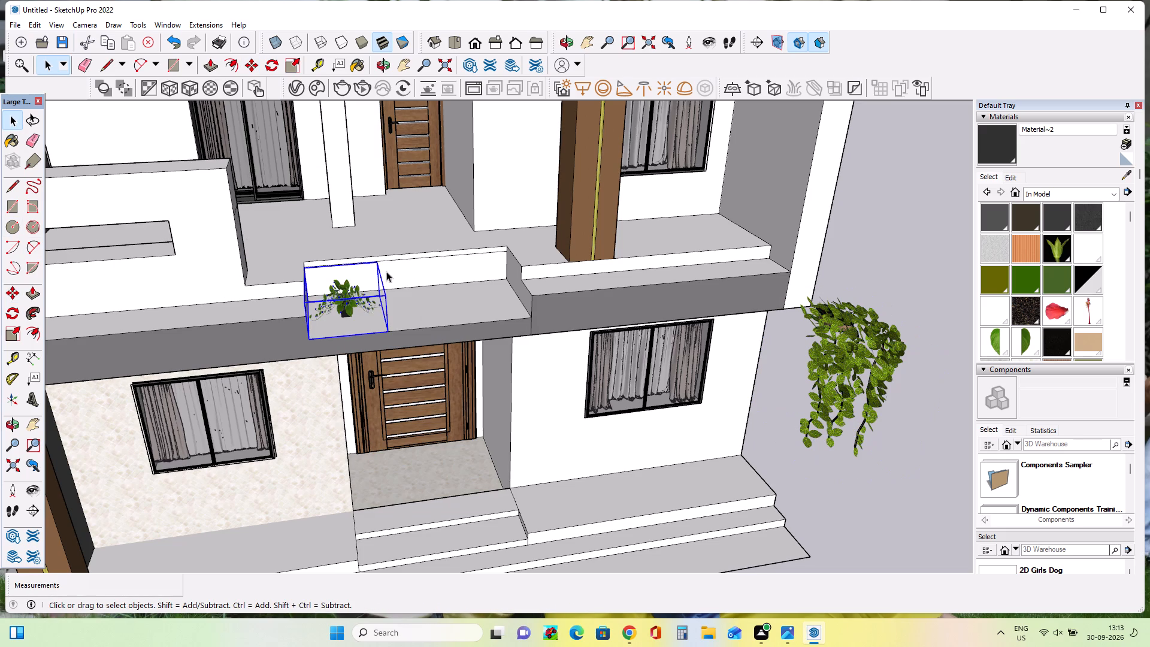
{"action": "double_click", "coordinate": [11, 294]}
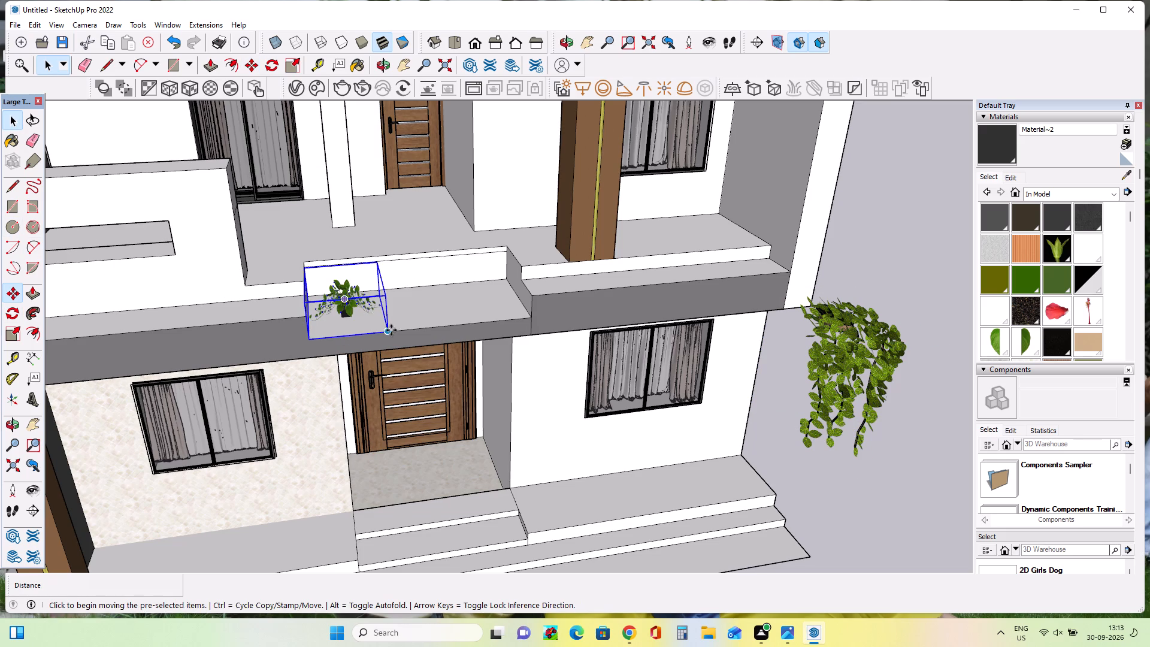
{"action": "double_click", "coordinate": [389, 331]}
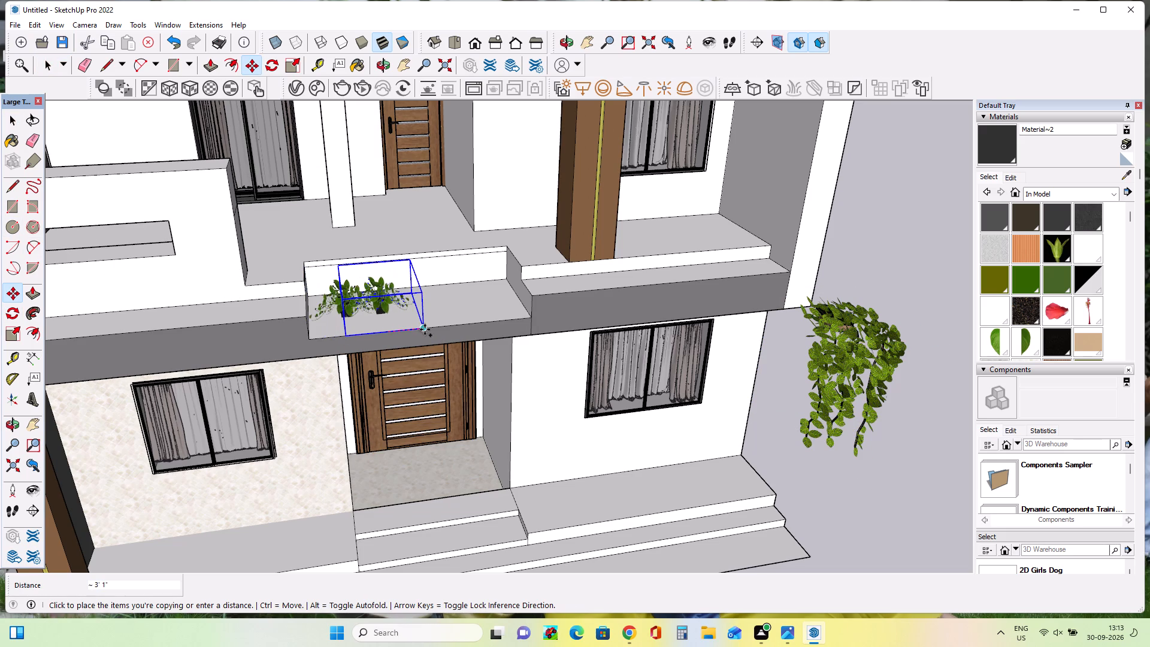
{"action": "left_click", "coordinate": [422, 325]}
{"action": "right_click", "coordinate": [422, 326]}
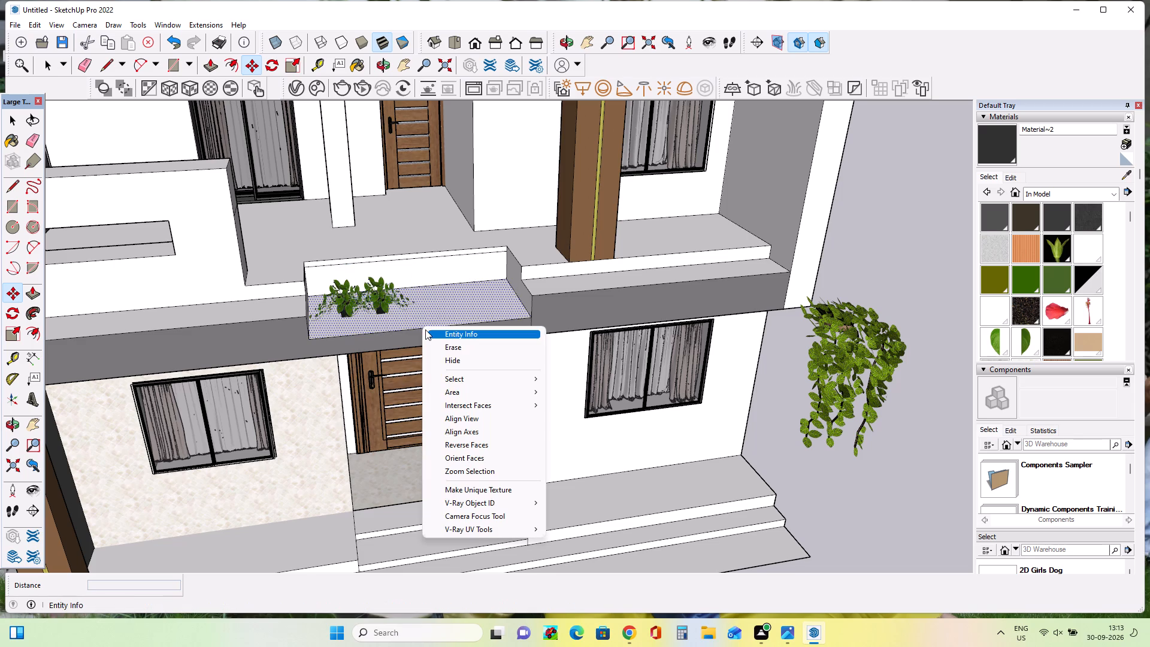
{"action": "left_click", "coordinate": [388, 297]}
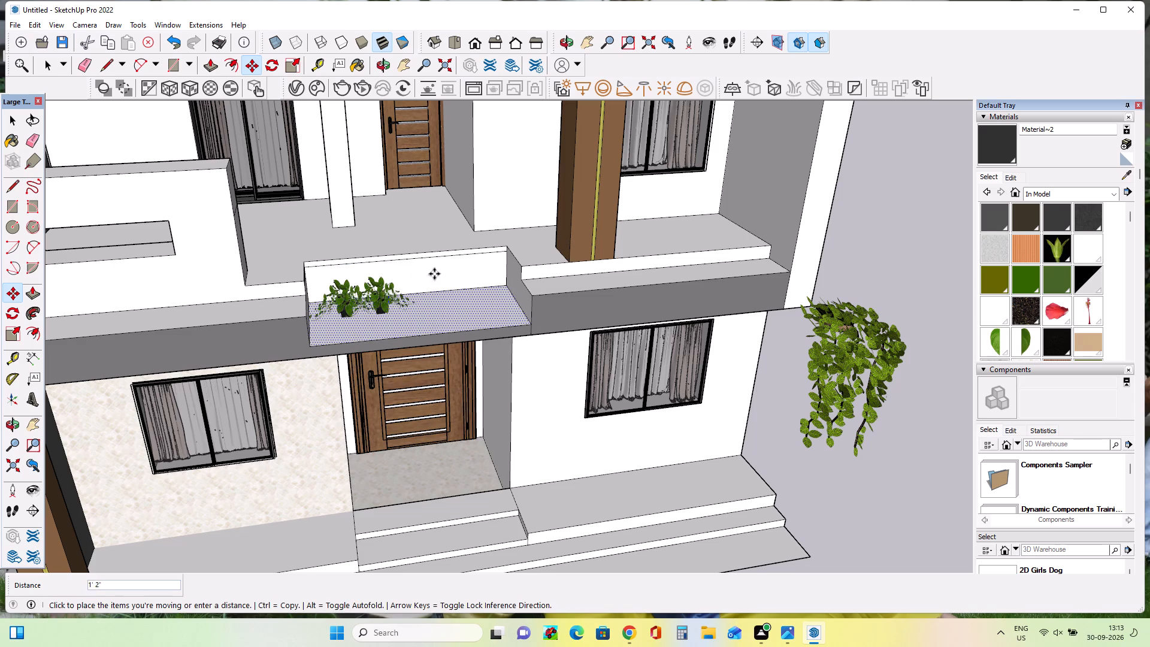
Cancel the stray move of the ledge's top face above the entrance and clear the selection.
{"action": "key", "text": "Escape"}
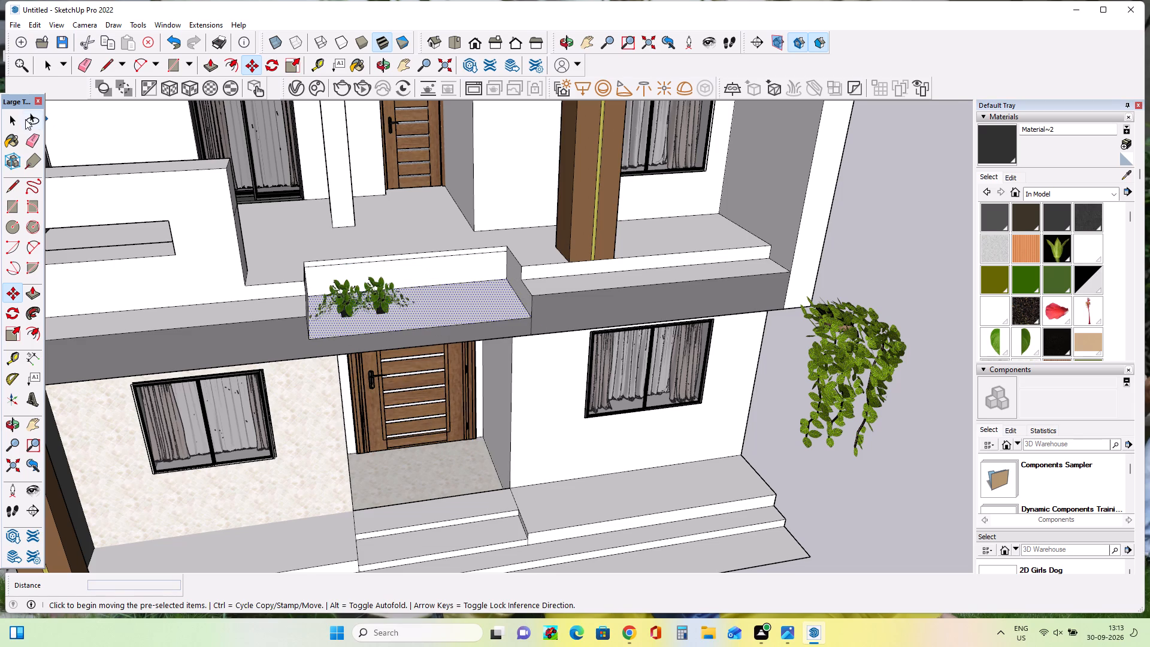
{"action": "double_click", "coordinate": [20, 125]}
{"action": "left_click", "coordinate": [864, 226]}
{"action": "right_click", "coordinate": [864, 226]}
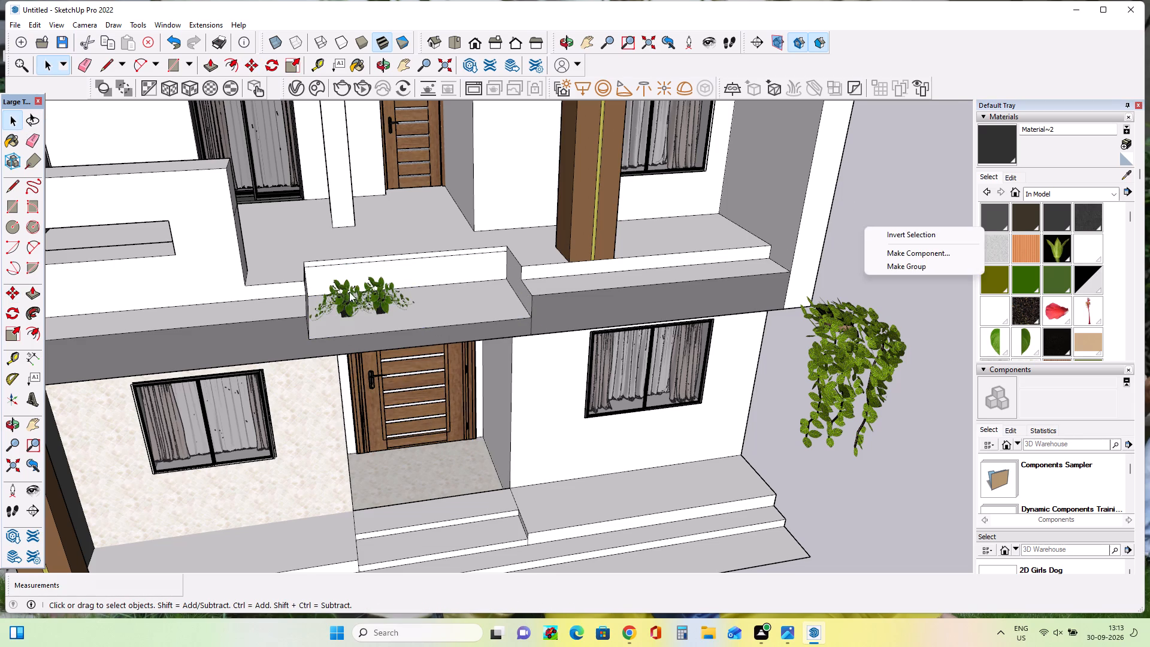
Copy the second potted plant onward along the entrance ledge three times, spacing about 3' 4", about 4' 7", and the last near the ledge's far end.
{"action": "left_click", "coordinate": [364, 294]}
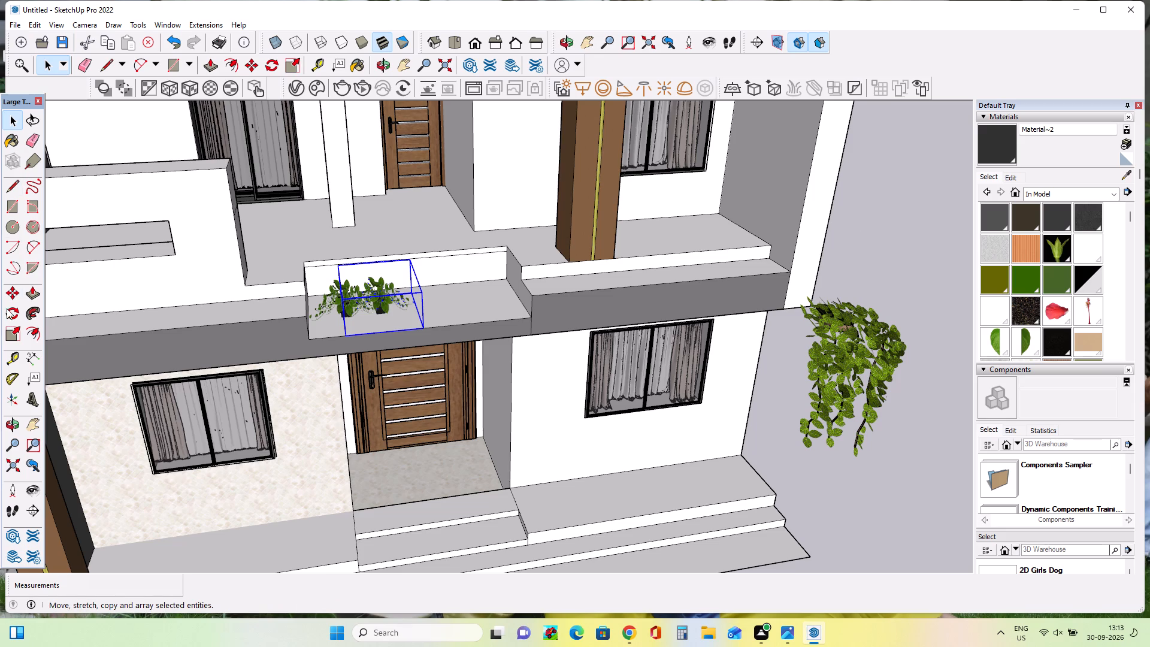
{"action": "left_click", "coordinate": [8, 297]}
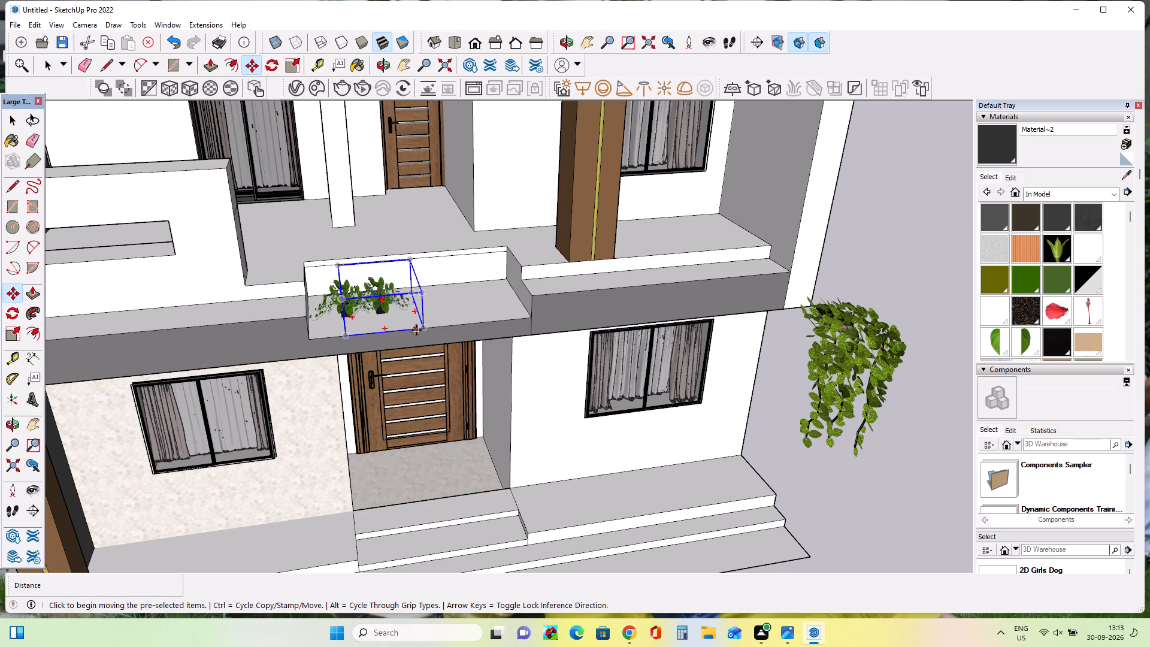
{"action": "double_click", "coordinate": [422, 326]}
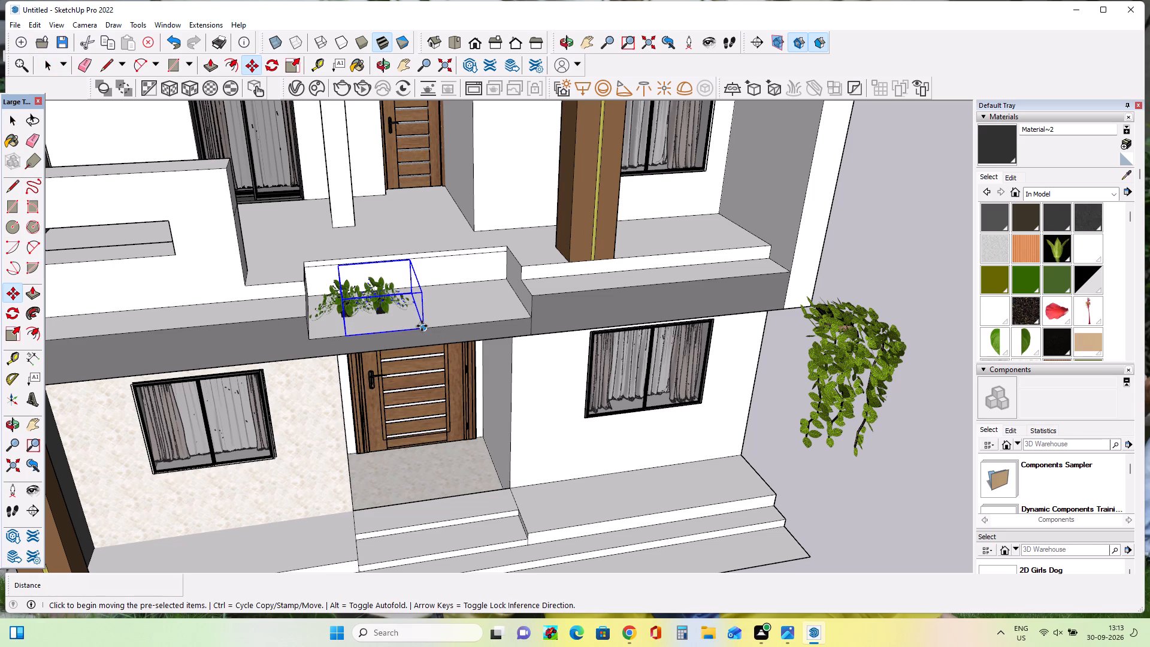
{"action": "left_click", "coordinate": [461, 324]}
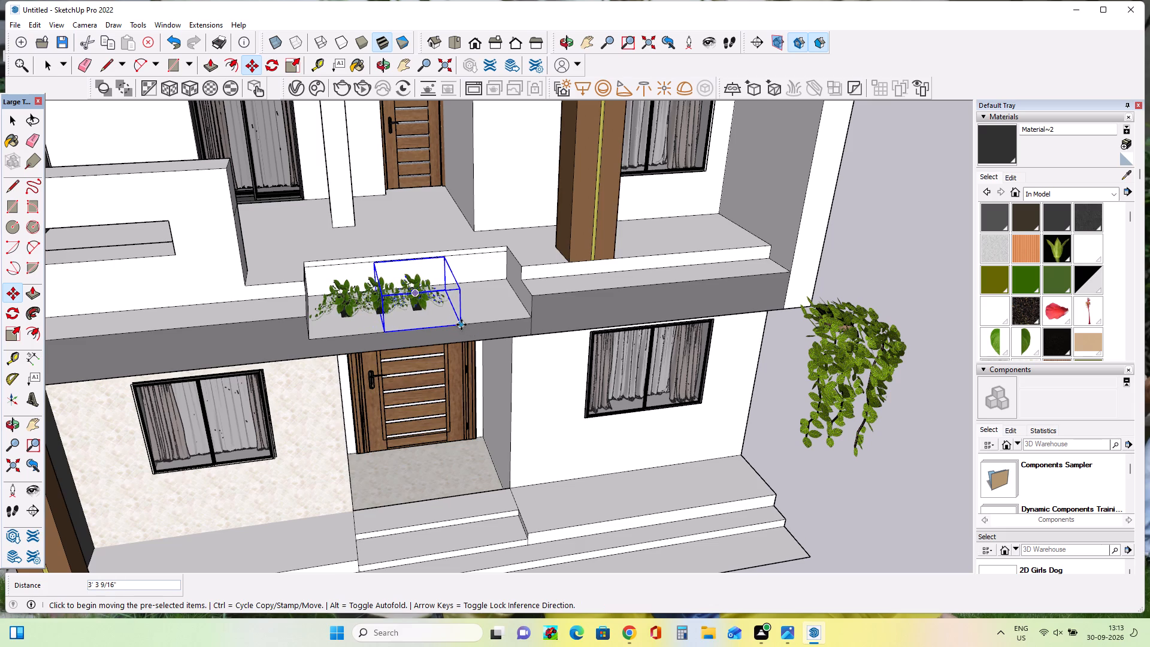
{"action": "double_click", "coordinate": [461, 325]}
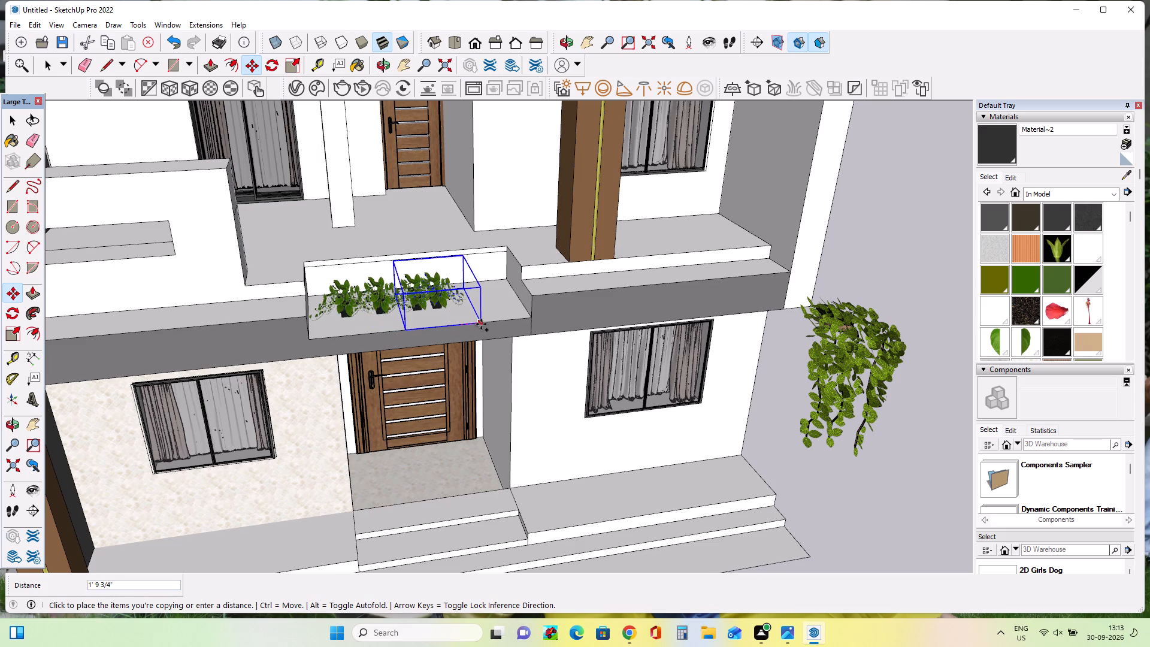
{"action": "double_click", "coordinate": [511, 321]}
{"action": "double_click", "coordinate": [512, 322]}
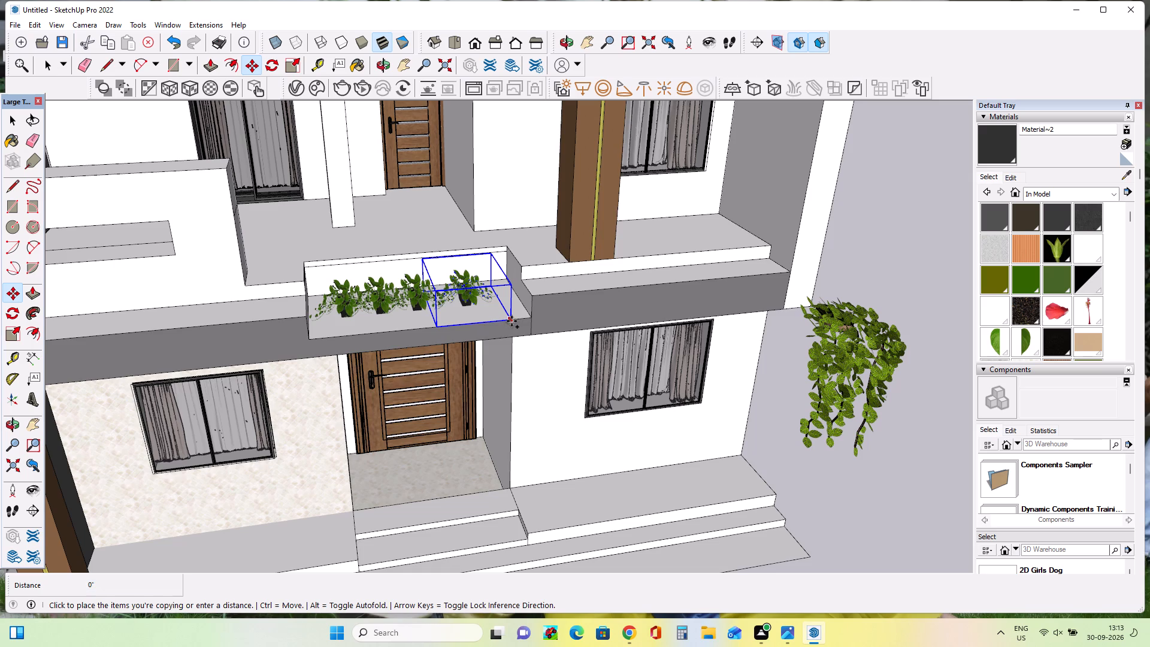
{"action": "left_click", "coordinate": [545, 312]}
{"action": "right_click", "coordinate": [545, 312]}
{"action": "right_click", "coordinate": [545, 312]}
{"action": "left_click", "coordinate": [545, 312]}
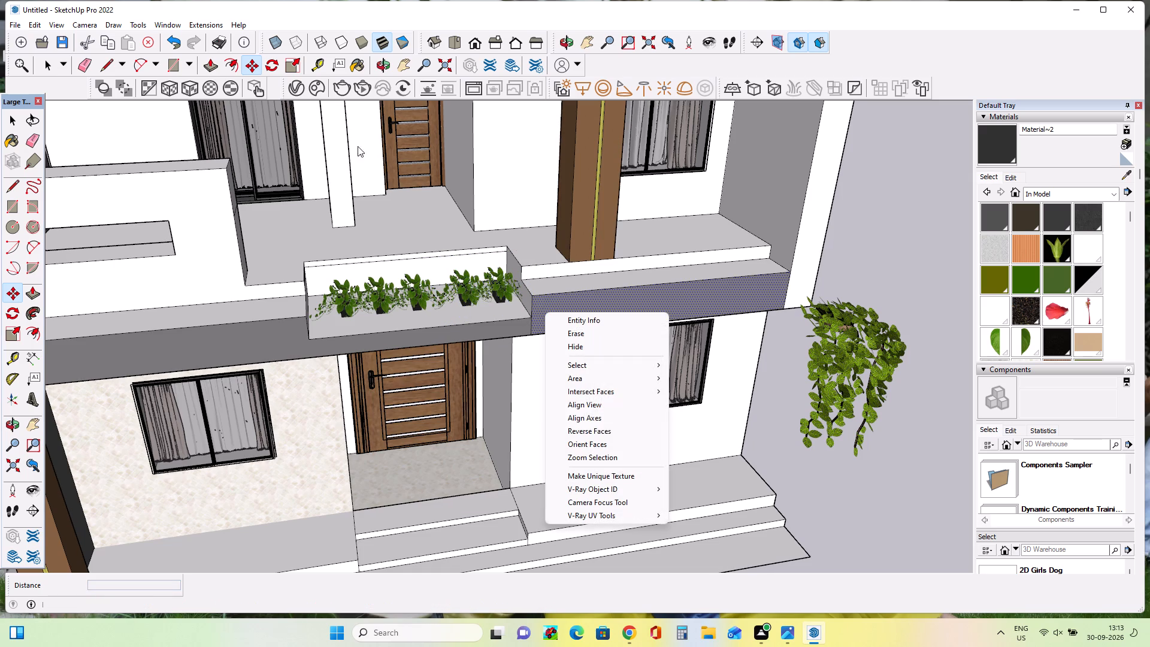
{"action": "left_click", "coordinate": [11, 114]}
{"action": "double_click", "coordinate": [915, 228]}
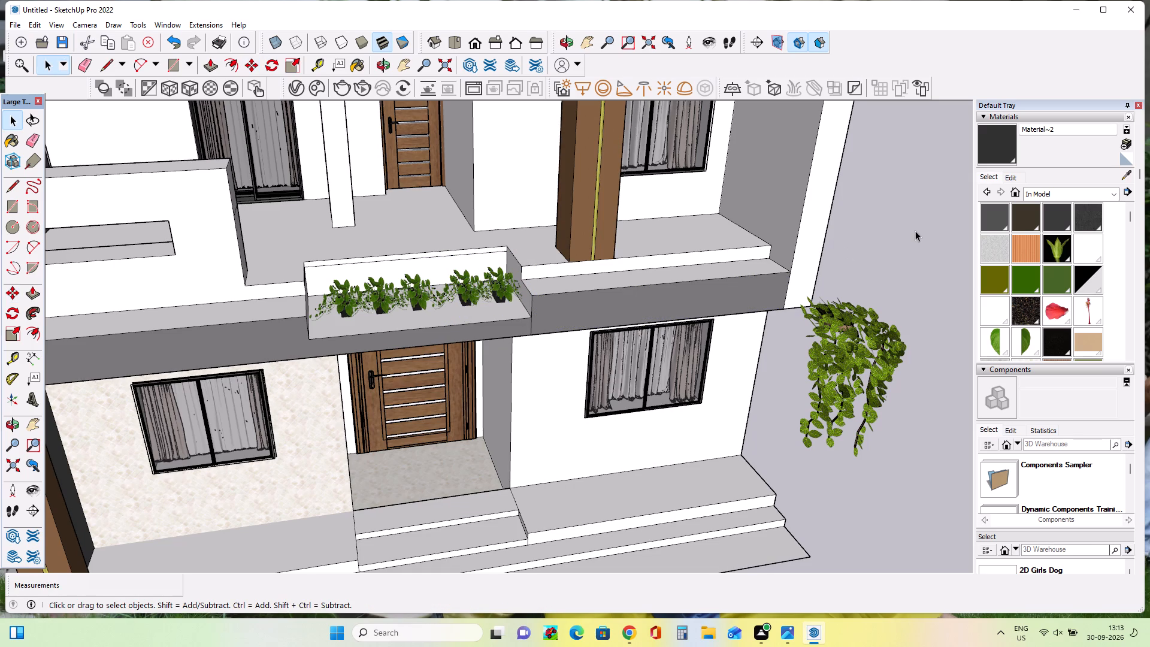
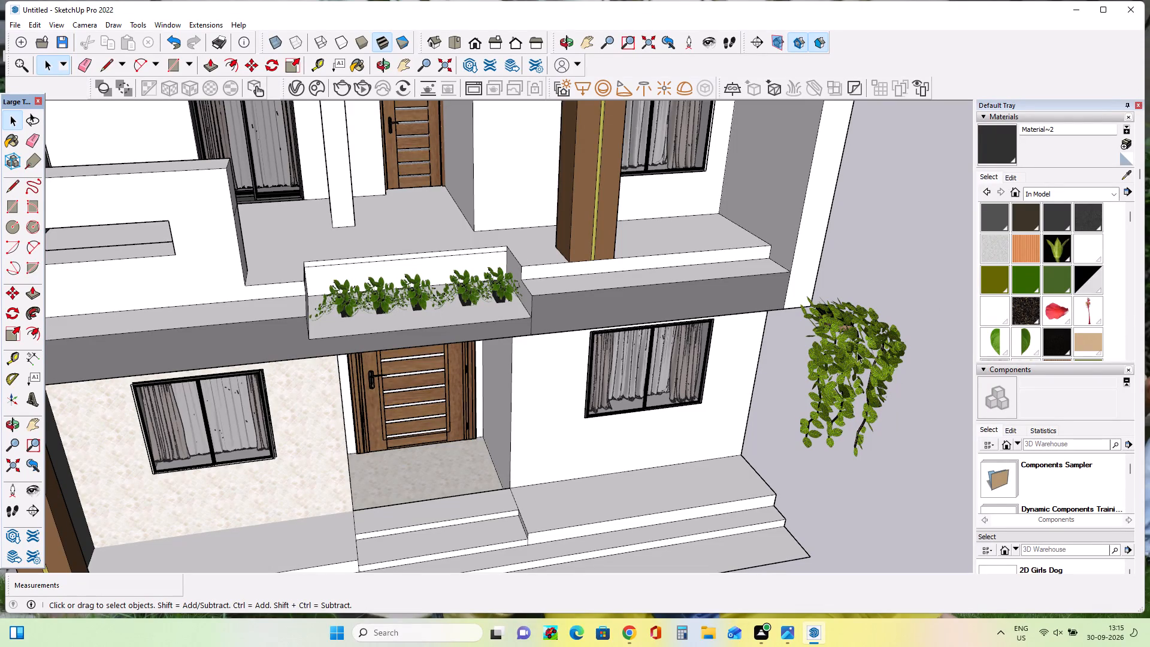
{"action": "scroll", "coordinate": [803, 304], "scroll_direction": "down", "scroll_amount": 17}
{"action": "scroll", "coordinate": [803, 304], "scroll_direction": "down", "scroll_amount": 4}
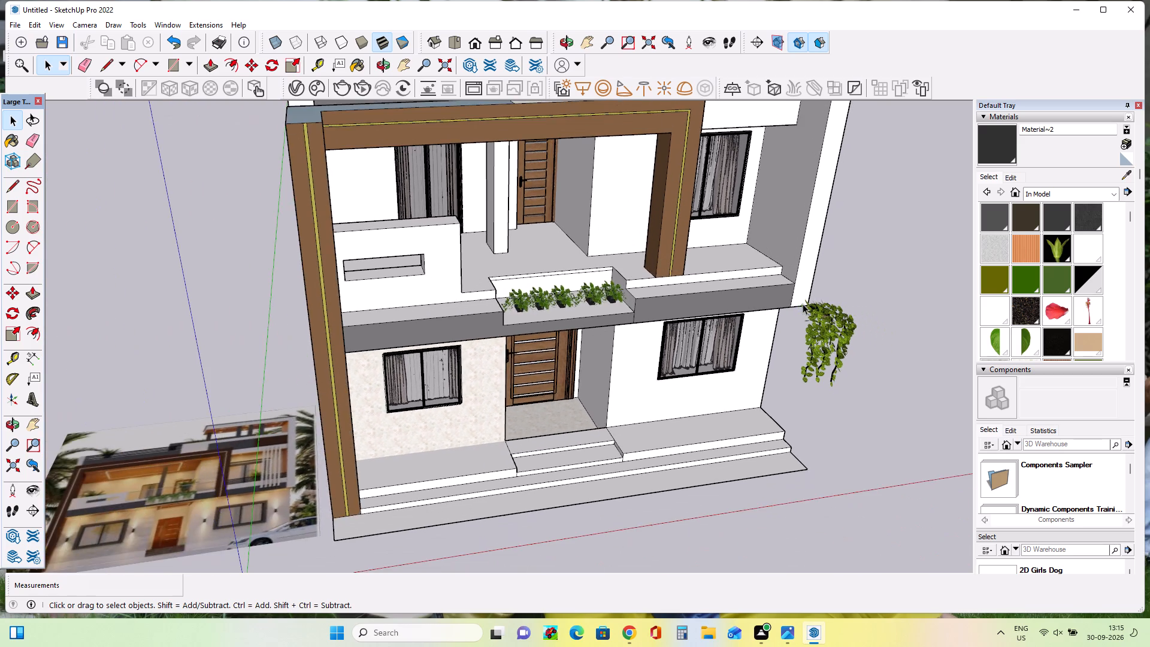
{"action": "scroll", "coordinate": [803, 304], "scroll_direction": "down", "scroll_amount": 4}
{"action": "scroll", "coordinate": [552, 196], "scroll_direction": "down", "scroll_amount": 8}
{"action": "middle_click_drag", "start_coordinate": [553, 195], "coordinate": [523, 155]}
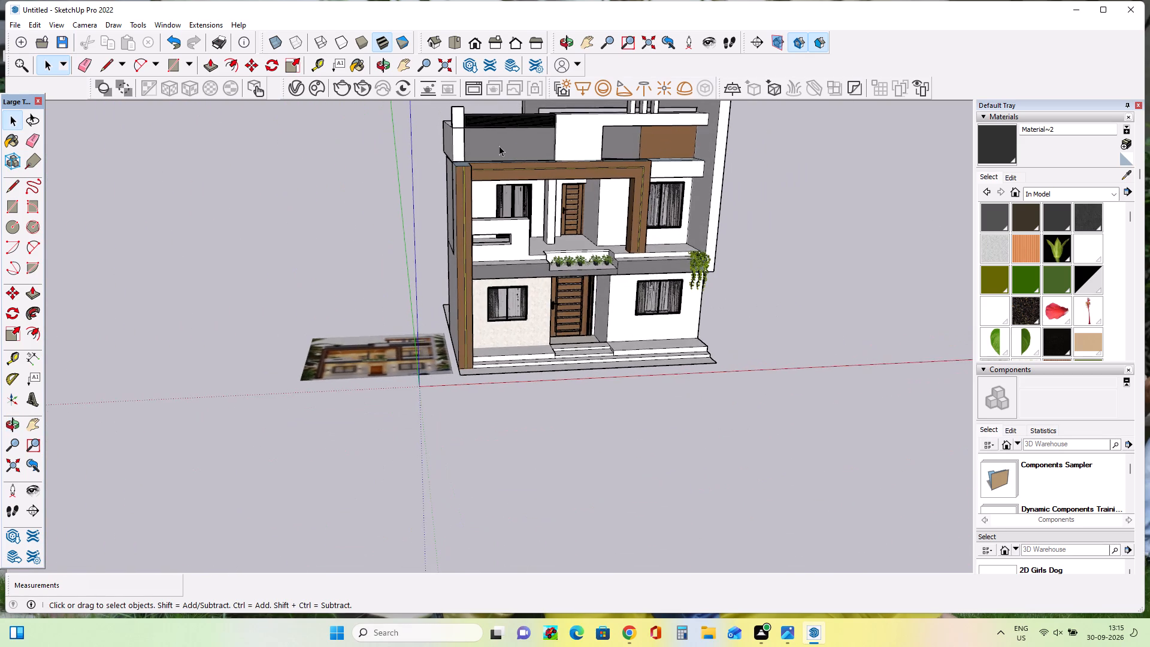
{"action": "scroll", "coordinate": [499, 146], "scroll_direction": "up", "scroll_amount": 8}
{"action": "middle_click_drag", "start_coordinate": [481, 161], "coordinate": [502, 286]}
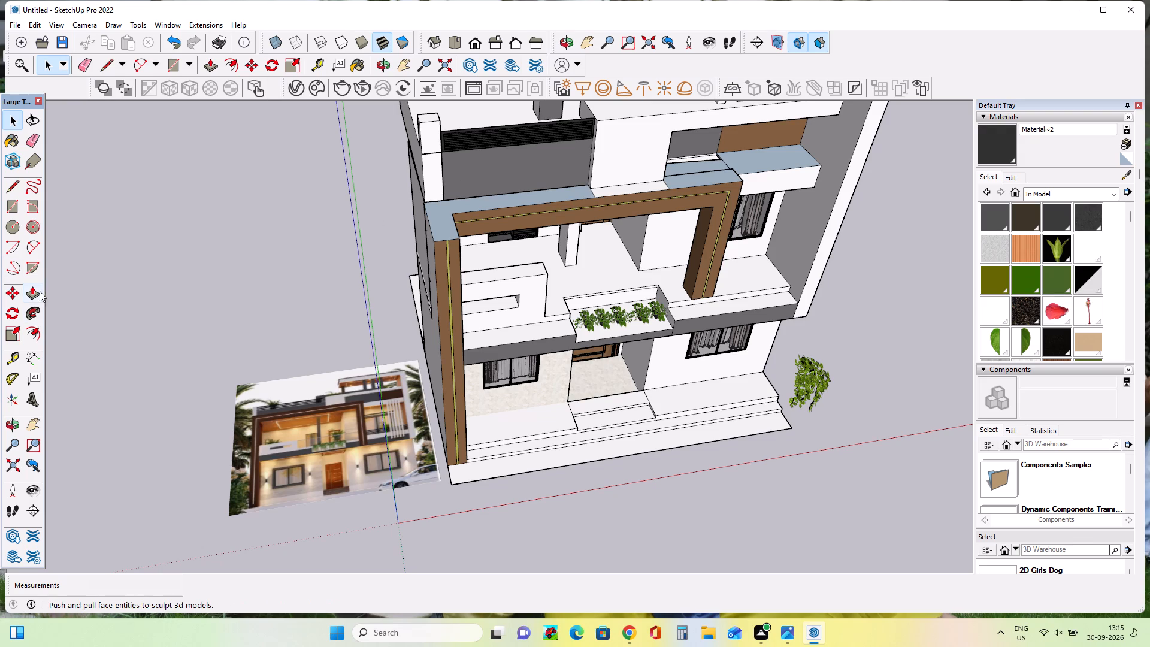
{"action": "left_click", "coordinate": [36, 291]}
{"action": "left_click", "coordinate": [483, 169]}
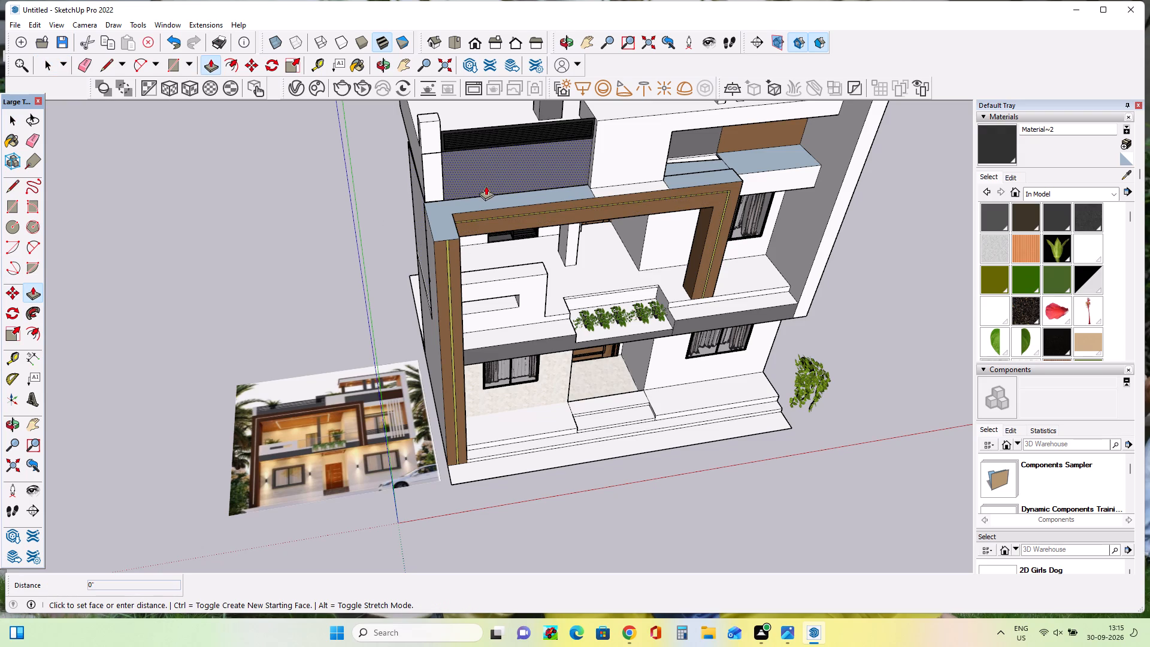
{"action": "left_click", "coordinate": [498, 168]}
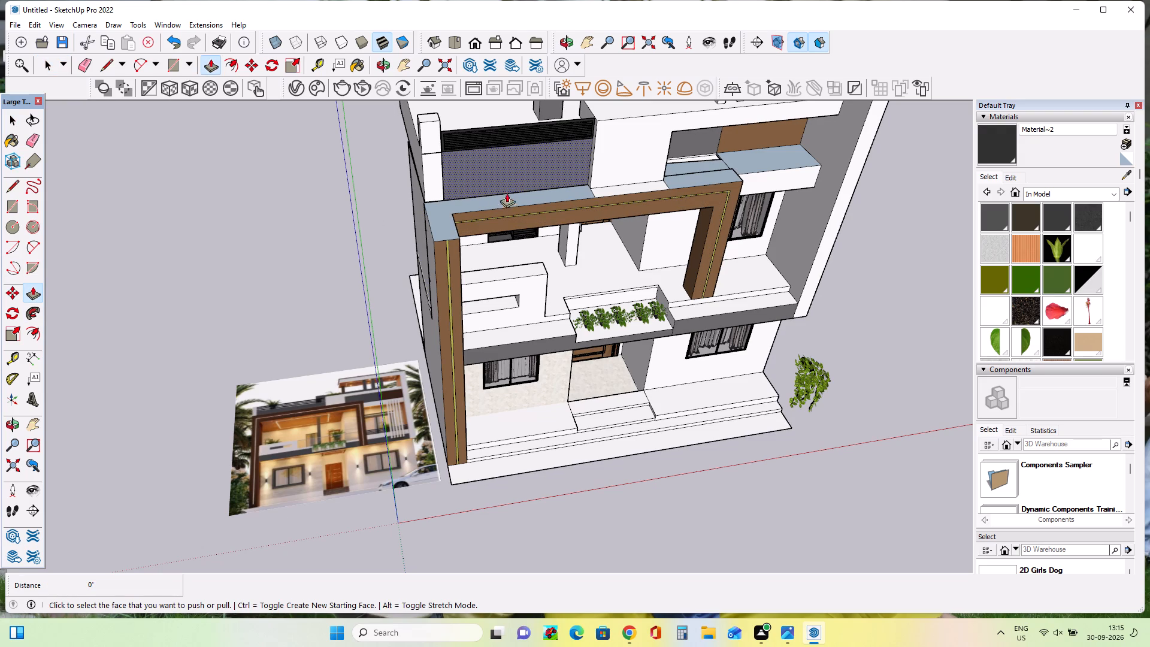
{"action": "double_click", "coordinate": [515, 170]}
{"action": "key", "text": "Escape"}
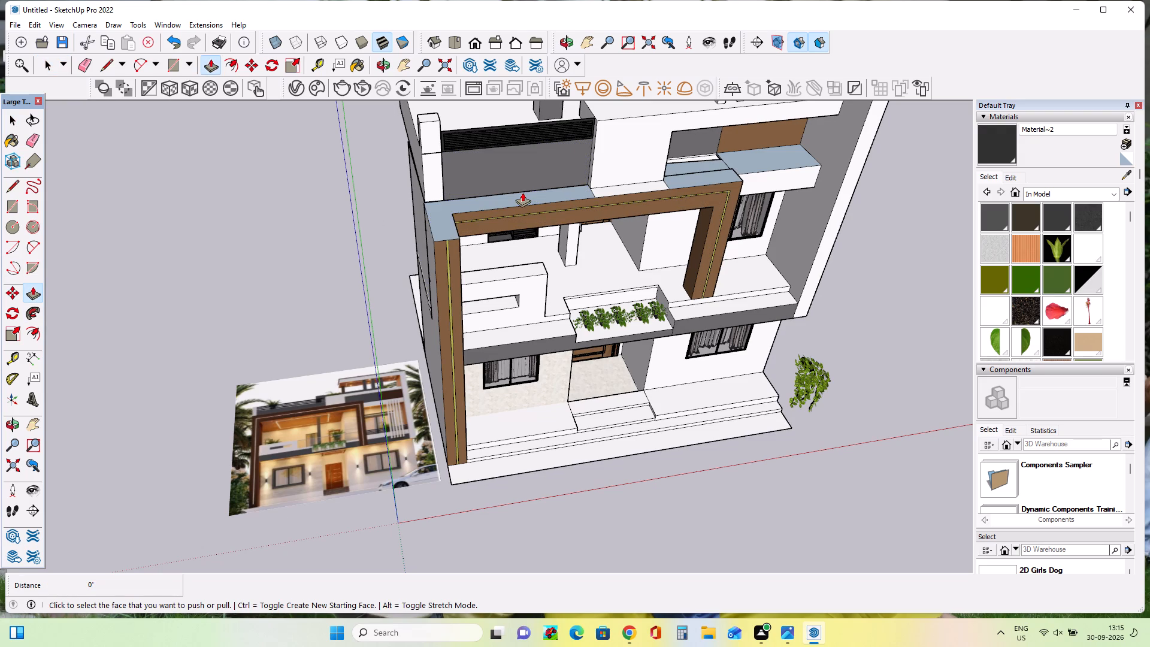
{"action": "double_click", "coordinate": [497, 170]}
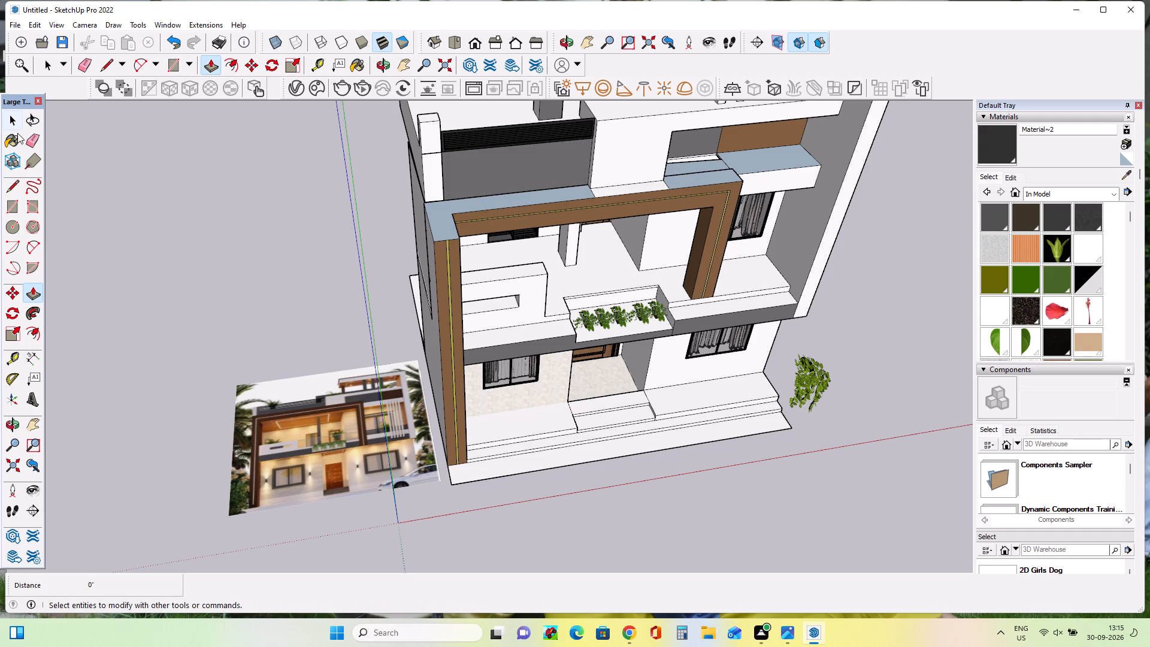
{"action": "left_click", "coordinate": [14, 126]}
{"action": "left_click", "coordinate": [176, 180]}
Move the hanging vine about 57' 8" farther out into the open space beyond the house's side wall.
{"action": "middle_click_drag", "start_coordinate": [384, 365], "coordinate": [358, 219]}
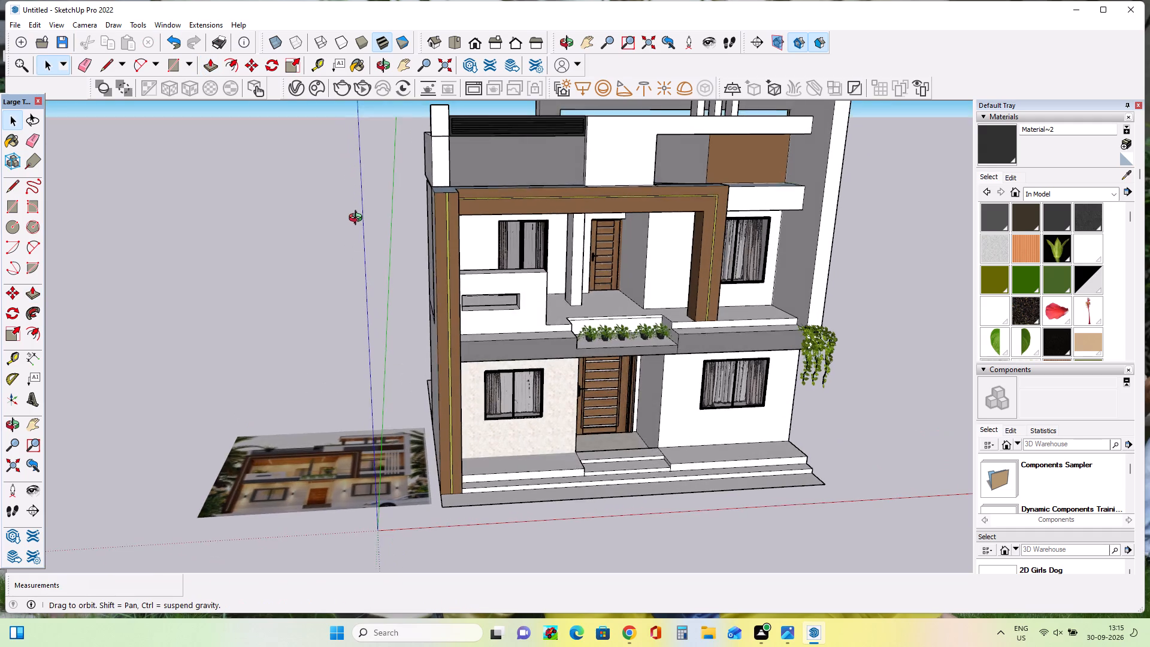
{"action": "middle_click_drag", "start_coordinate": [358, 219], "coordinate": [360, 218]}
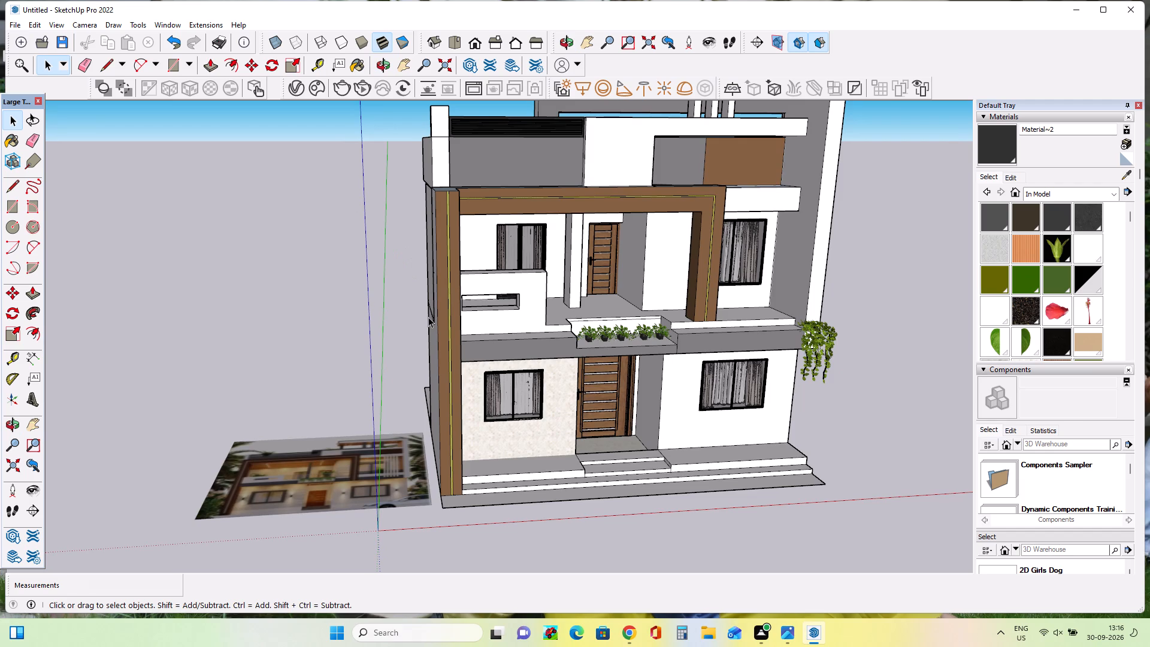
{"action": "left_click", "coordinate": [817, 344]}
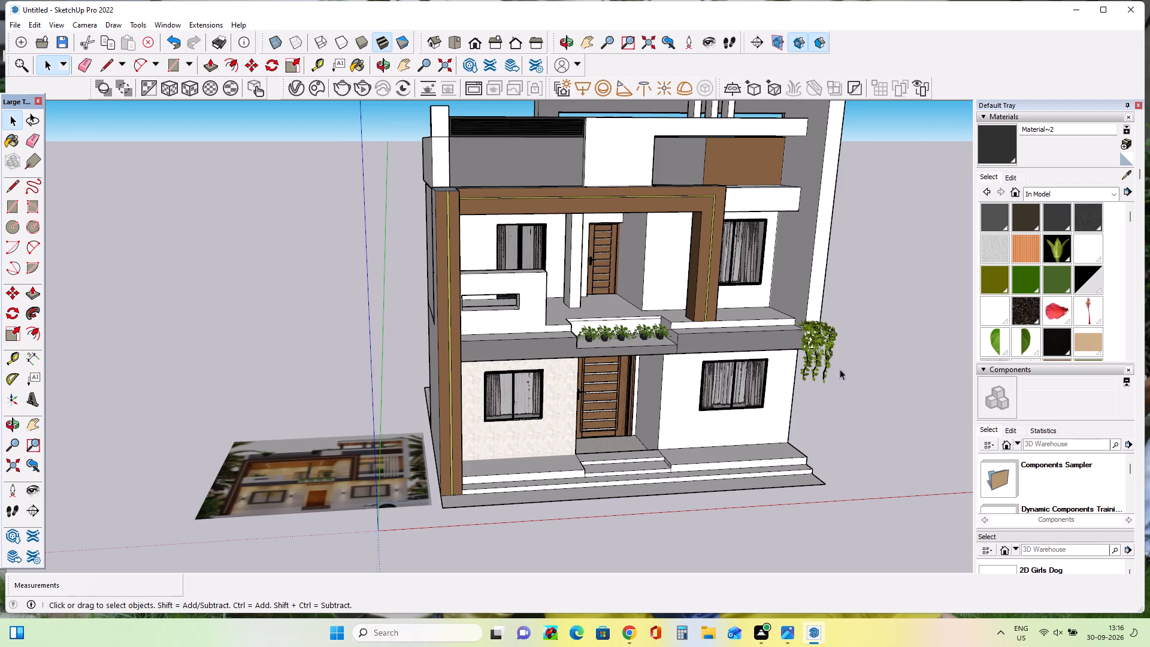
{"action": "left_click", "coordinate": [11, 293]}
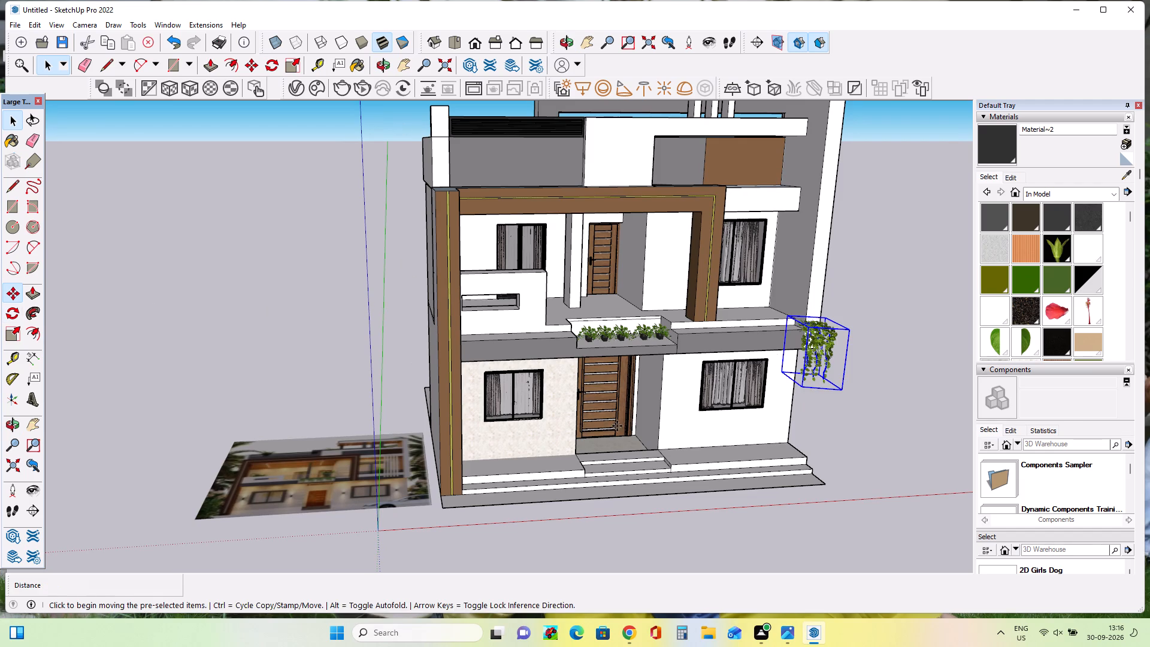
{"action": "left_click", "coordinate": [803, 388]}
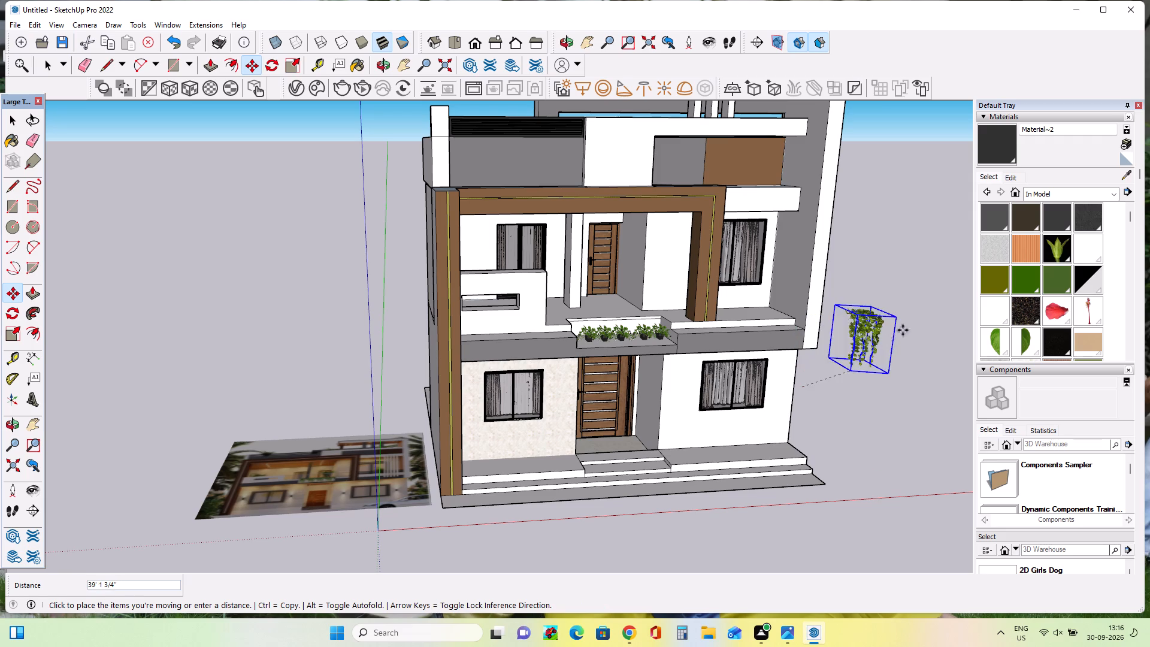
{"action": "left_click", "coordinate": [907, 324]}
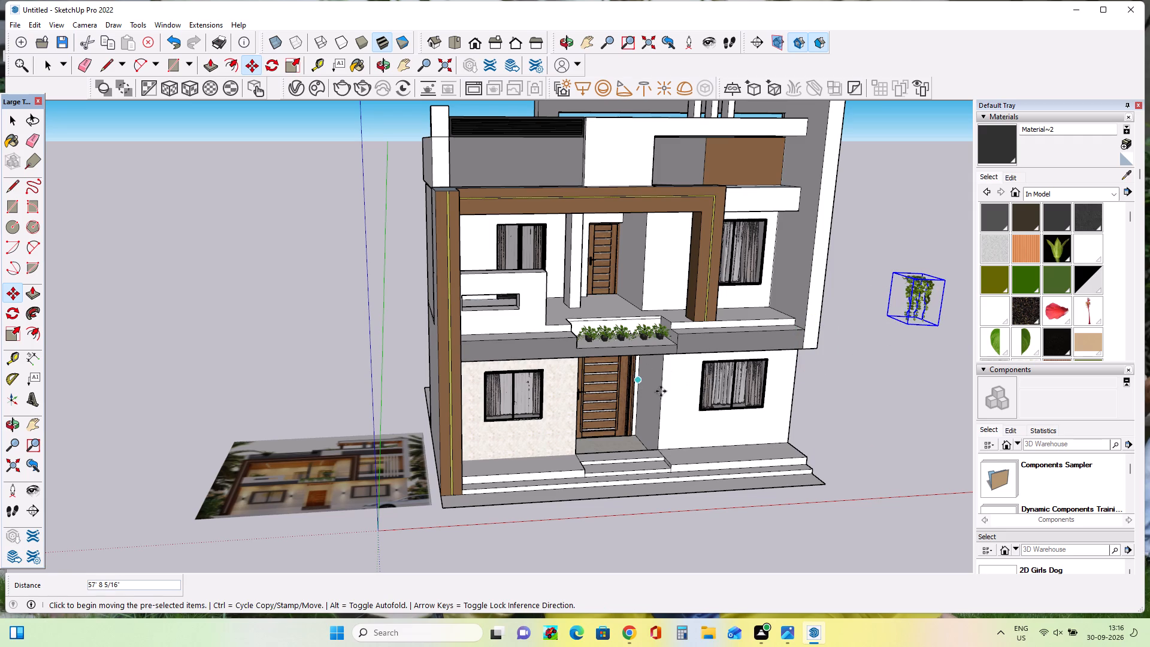
Examine the full front elevation of the house from several angles, from the entrance steps up to the roof frame.
{"action": "middle_click", "coordinate": [661, 391]}
{"action": "middle_click_drag", "start_coordinate": [646, 389], "coordinate": [565, 377]}
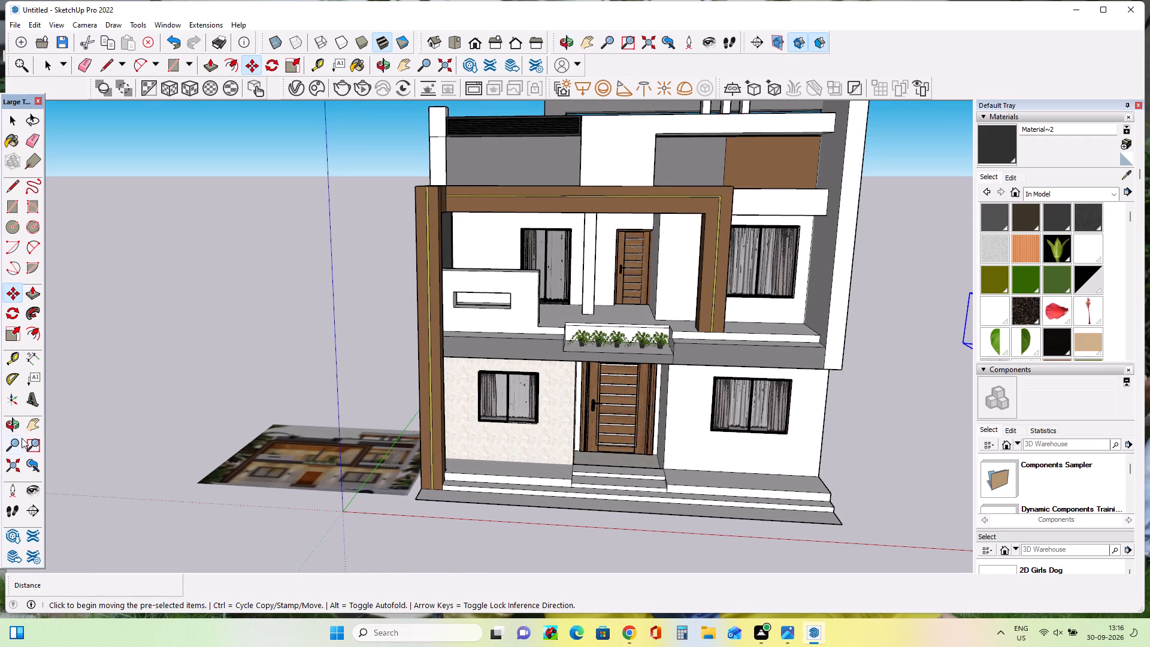
{"action": "double_click", "coordinate": [36, 425]}
{"action": "left_click", "coordinate": [358, 325]}
{"action": "left_click_drag", "start_coordinate": [354, 325], "coordinate": [183, 377]}
{"action": "left_click", "coordinate": [183, 377]}
{"action": "middle_click_drag", "start_coordinate": [515, 431], "coordinate": [581, 407]}
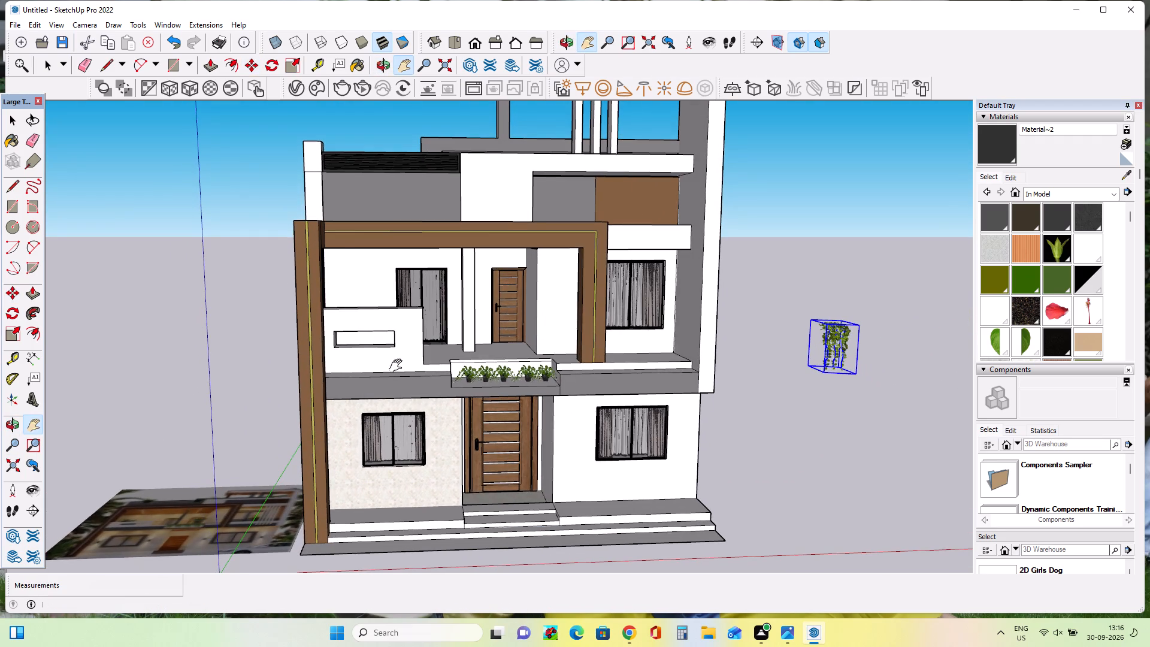
{"action": "scroll", "coordinate": [398, 366], "scroll_direction": "down", "scroll_amount": 3}
{"action": "left_click", "coordinate": [434, 373]}
{"action": "left_click_drag", "start_coordinate": [434, 373], "coordinate": [380, 412]}
{"action": "left_click", "coordinate": [380, 412]}
{"action": "left_click", "coordinate": [470, 322]}
{"action": "left_click_drag", "start_coordinate": [468, 323], "coordinate": [356, 380]}
{"action": "left_click", "coordinate": [356, 380]}
{"action": "left_click", "coordinate": [462, 280]}
{"action": "left_click_drag", "start_coordinate": [462, 280], "coordinate": [382, 318]}
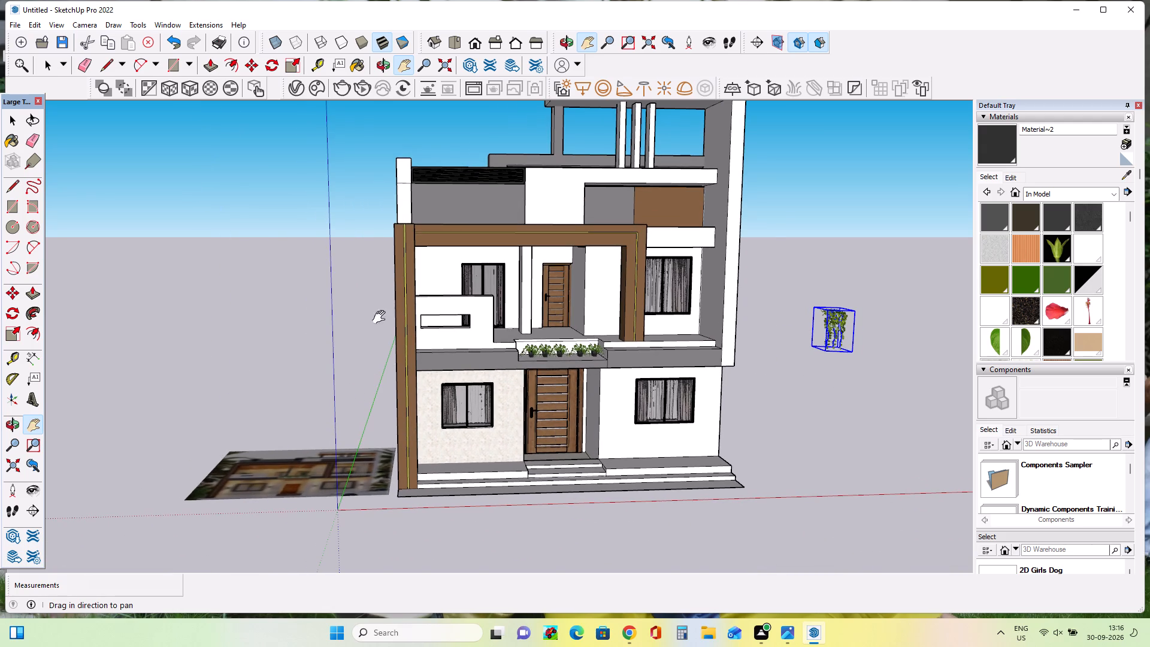
{"action": "left_click_drag", "start_coordinate": [382, 318], "coordinate": [334, 340]}
{"action": "left_click", "coordinate": [334, 340]}
{"action": "left_click_drag", "start_coordinate": [329, 337], "coordinate": [278, 271]}
{"action": "left_click", "coordinate": [473, 329]}
{"action": "left_click_drag", "start_coordinate": [473, 329], "coordinate": [378, 303]}
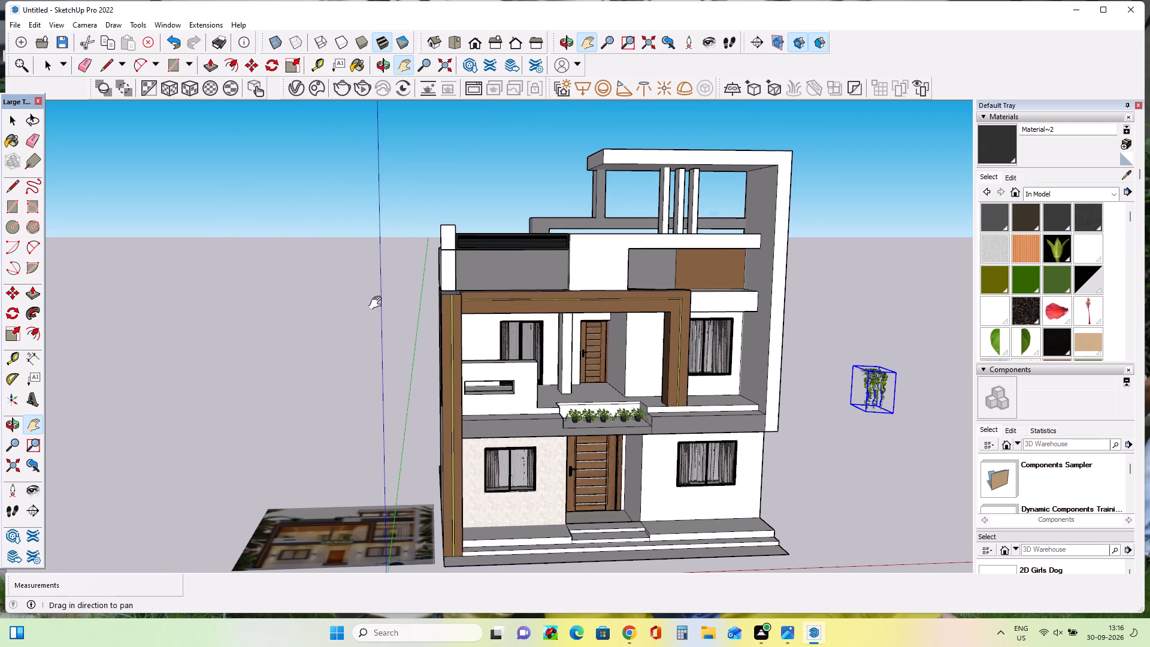
{"action": "left_click_drag", "start_coordinate": [378, 303], "coordinate": [356, 297]}
{"action": "left_click_drag", "start_coordinate": [335, 286], "coordinate": [318, 273]}
{"action": "middle_click_drag", "start_coordinate": [467, 382], "coordinate": [446, 339]}
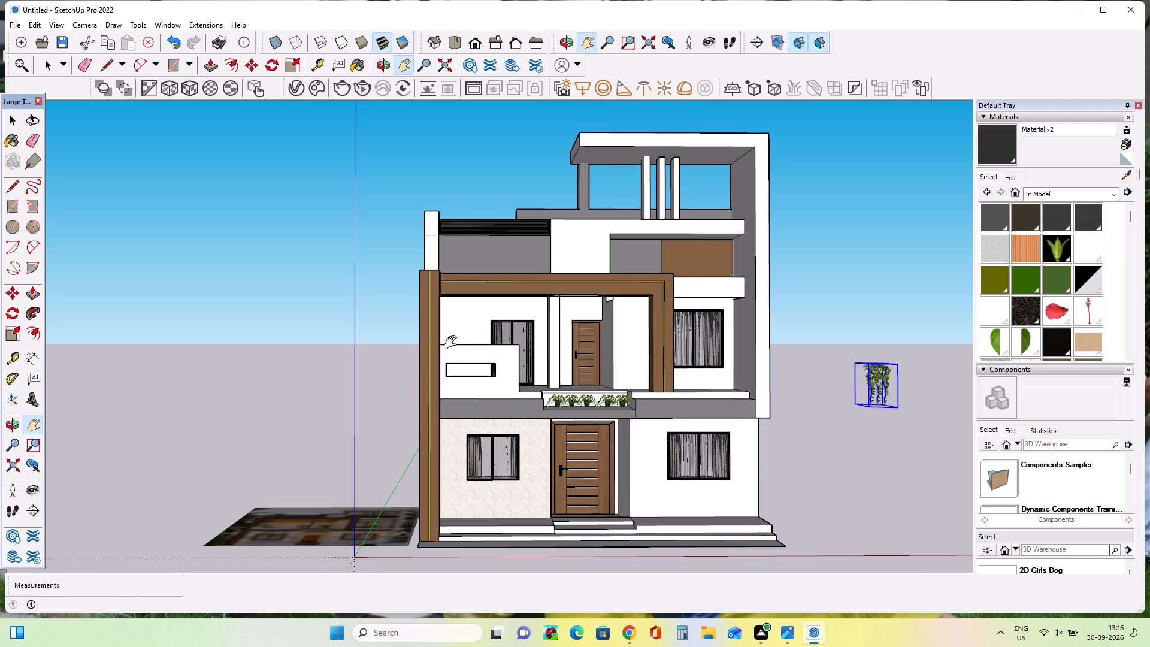
{"action": "left_click", "coordinate": [489, 364]}
{"action": "left_click_drag", "start_coordinate": [491, 362], "coordinate": [349, 365]}
{"action": "left_click", "coordinate": [349, 366]}
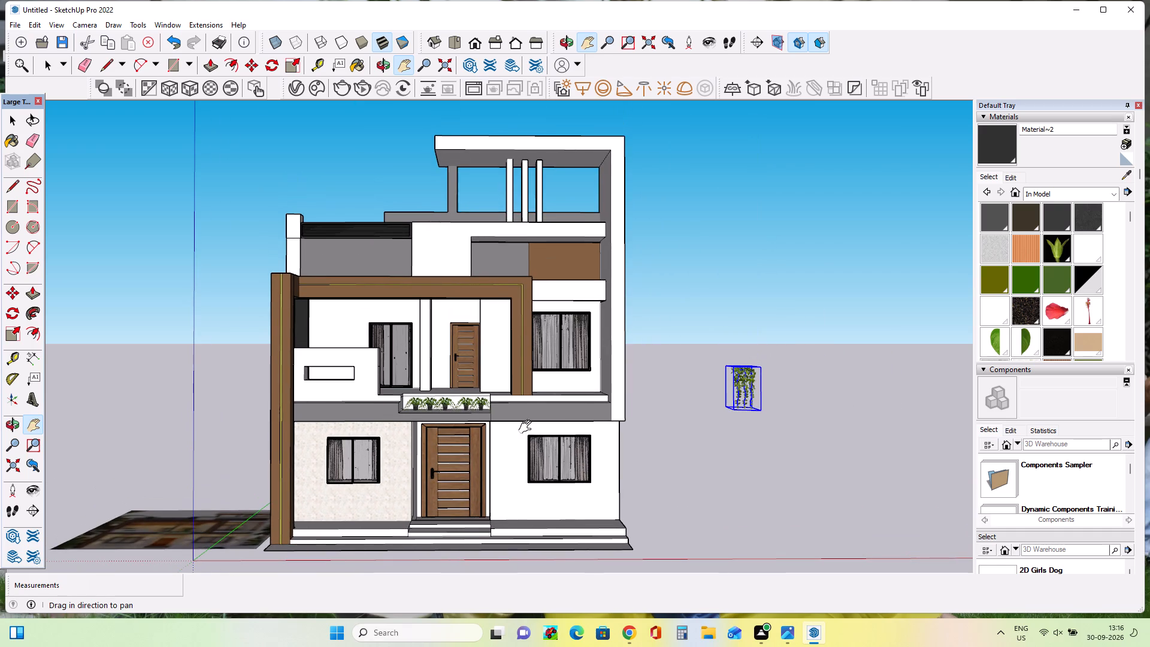
{"action": "middle_click_drag", "start_coordinate": [534, 428], "coordinate": [588, 442]}
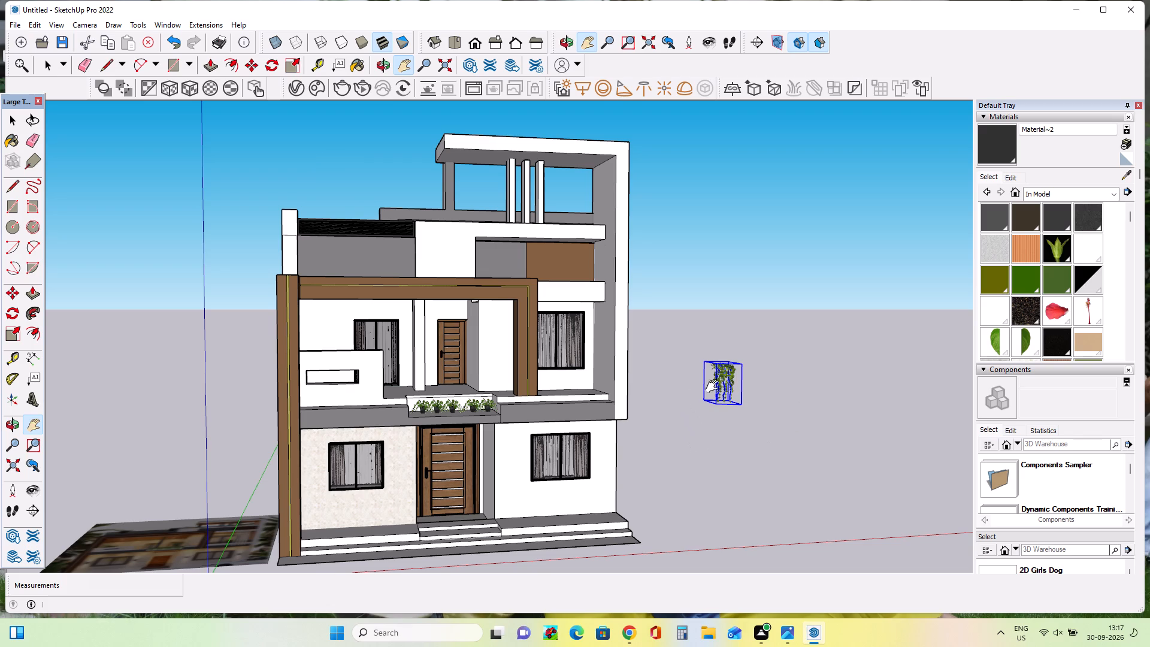
Move the hanging vine about 74' 2" back onto the ledge above the entrance, over the first potted plants.
{"action": "scroll", "coordinate": [477, 421], "scroll_direction": "up", "scroll_amount": 20}
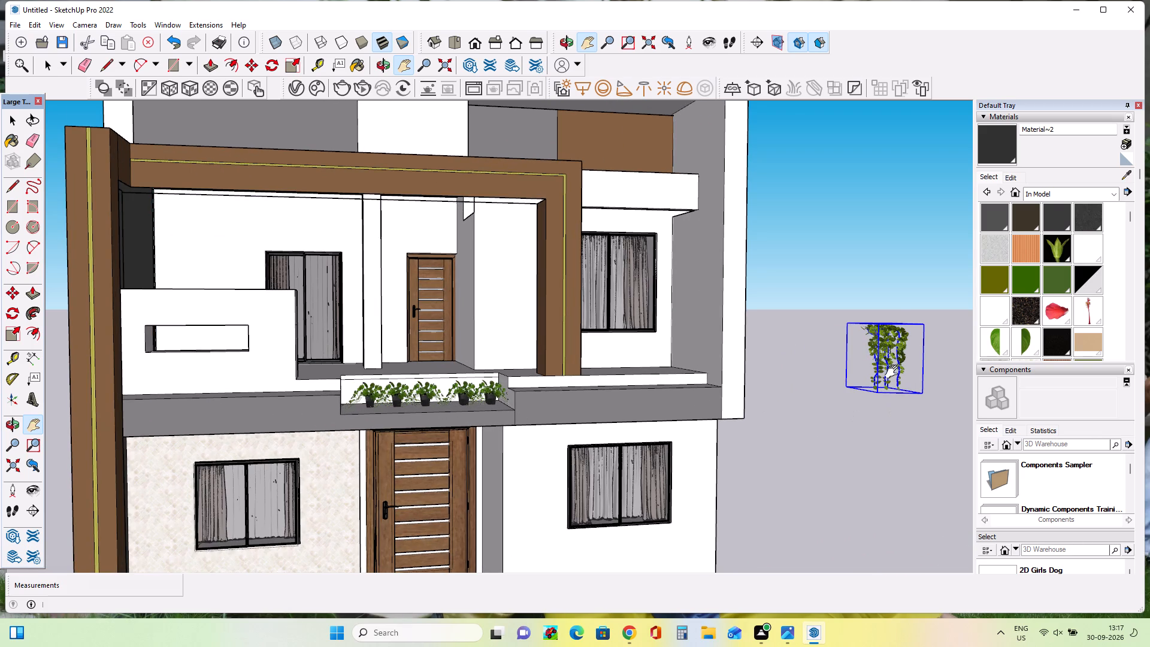
{"action": "left_click", "coordinate": [16, 289]}
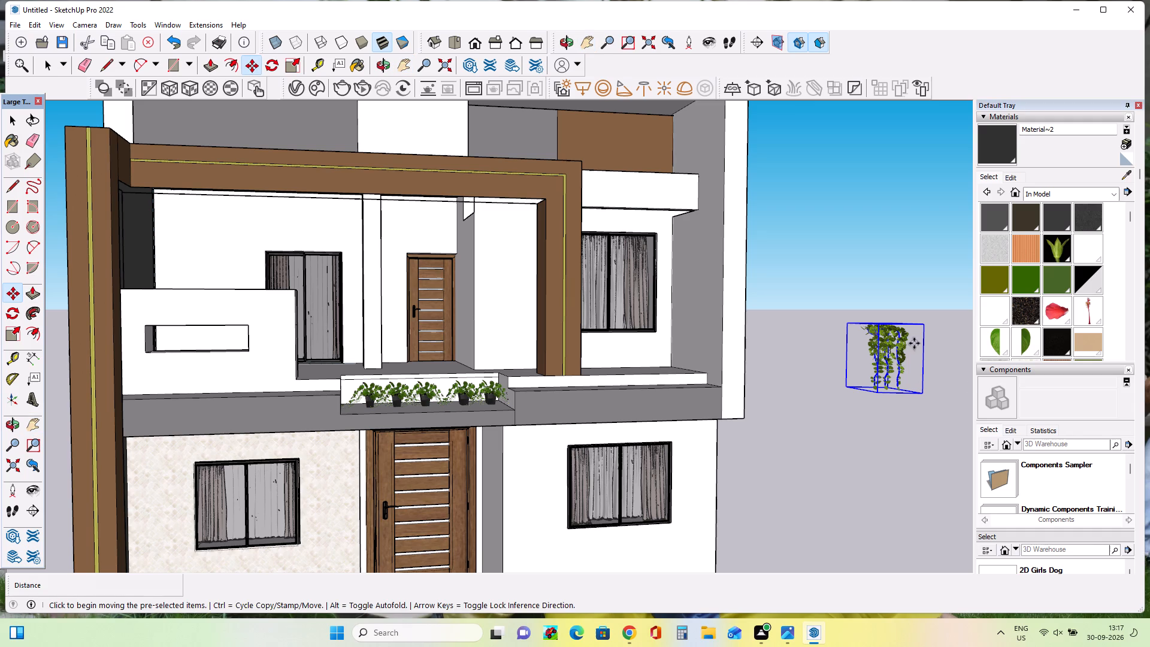
{"action": "left_click", "coordinate": [876, 326]}
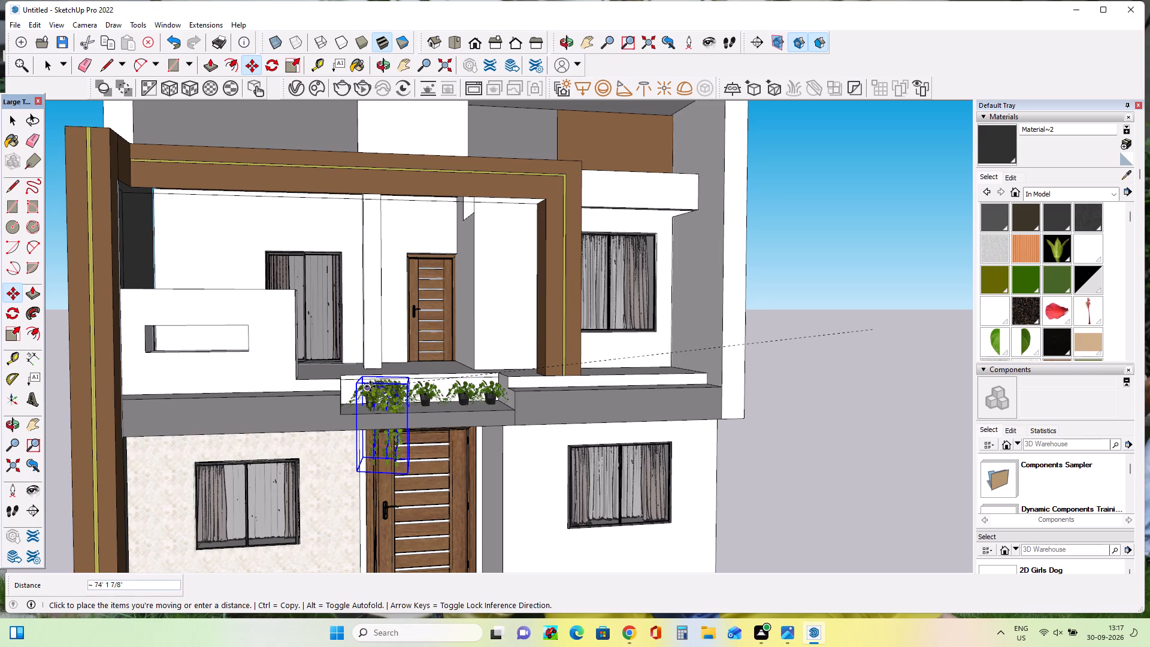
{"action": "left_click", "coordinate": [370, 386]}
Copy the hanging vine twice along the entrance ledge, spacing the copies about 4' 2" and about 5' 11" apart.
{"action": "scroll", "coordinate": [437, 410], "scroll_direction": "up", "scroll_amount": 1}
{"action": "middle_click_drag", "start_coordinate": [437, 410], "coordinate": [358, 449]}
{"action": "scroll", "coordinate": [374, 425], "scroll_direction": "up", "scroll_amount": 10}
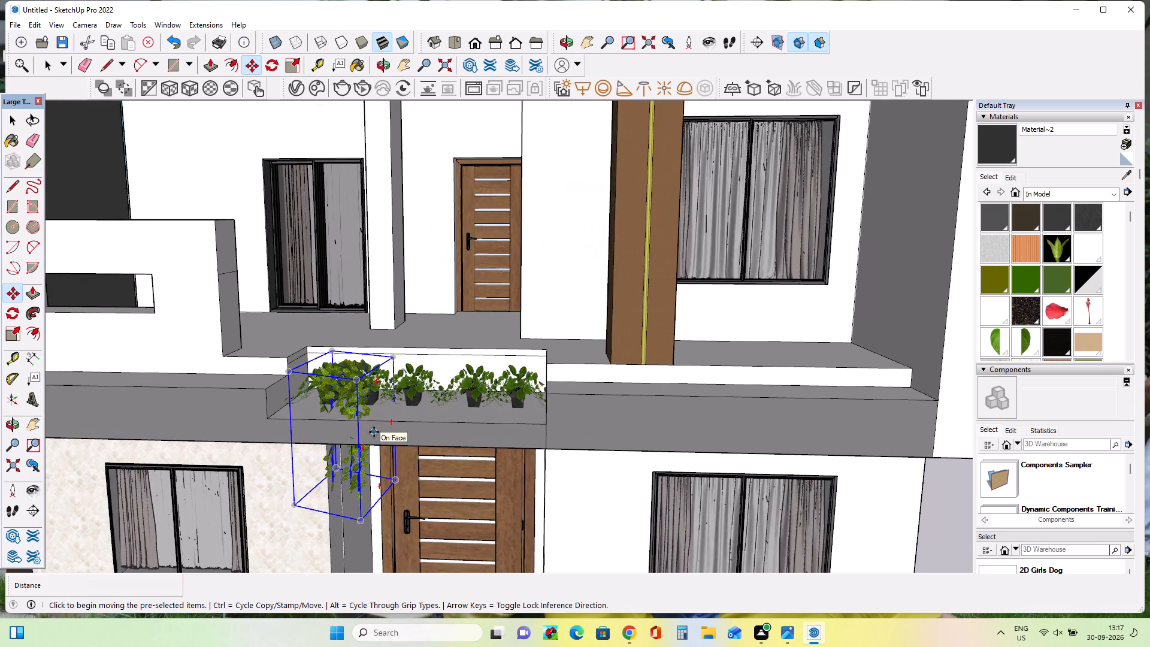
{"action": "middle_click_drag", "start_coordinate": [376, 436], "coordinate": [436, 418]}
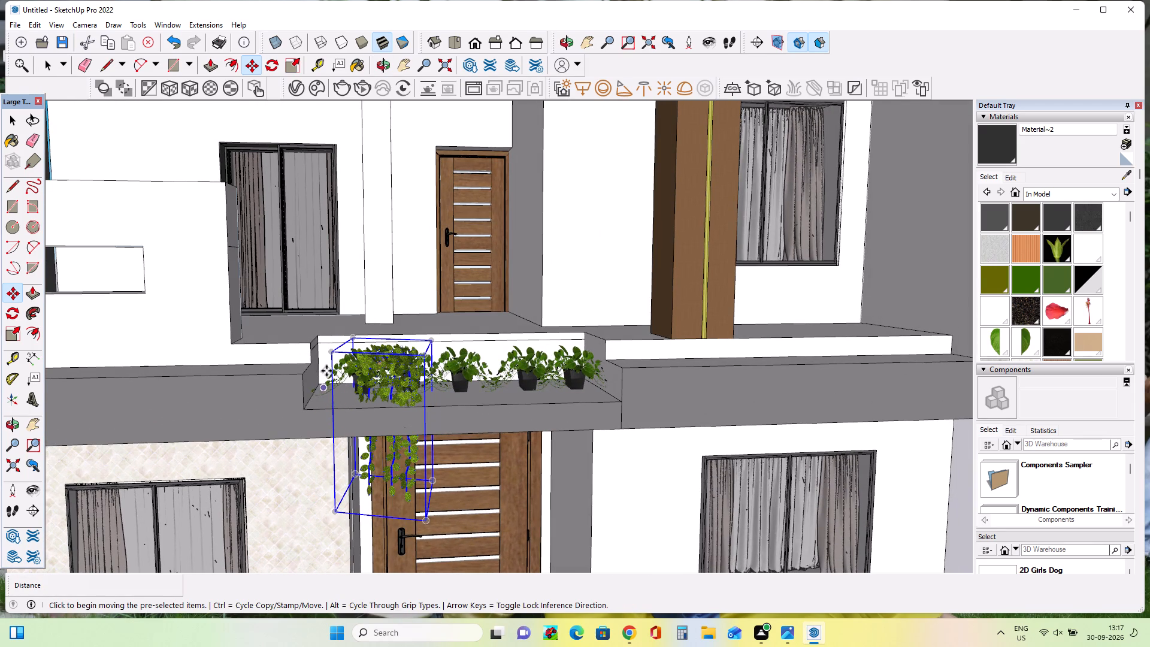
{"action": "left_click", "coordinate": [331, 404], "text": "ctrl"}
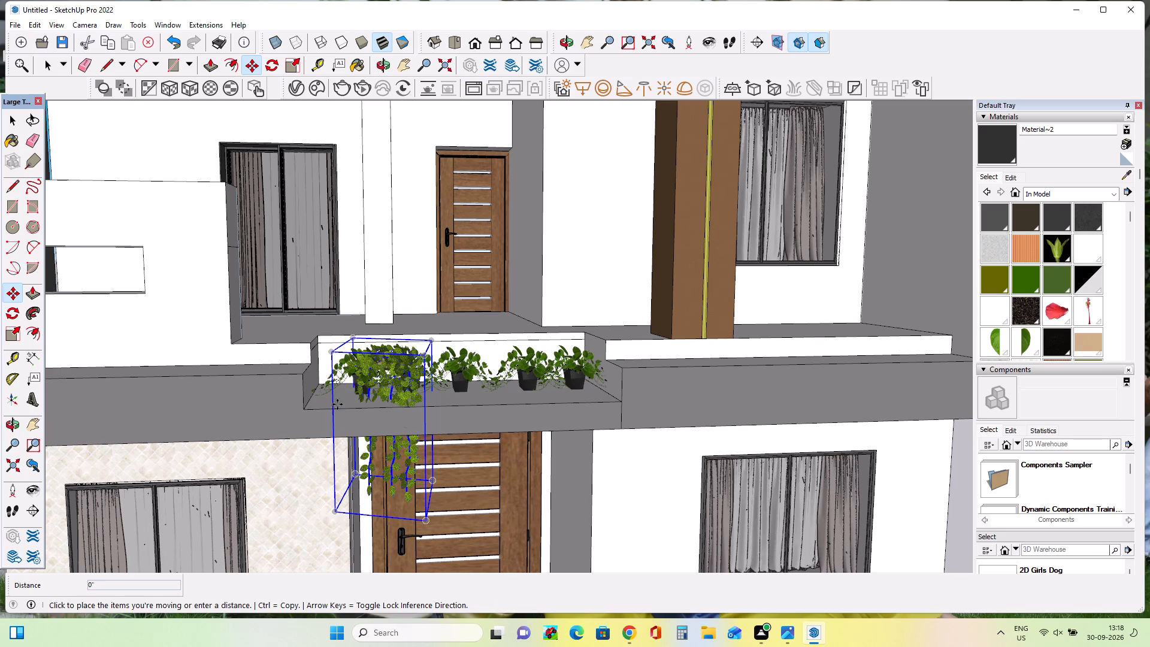
{"action": "left_click", "coordinate": [399, 403]}
{"action": "left_click", "coordinate": [401, 403]}
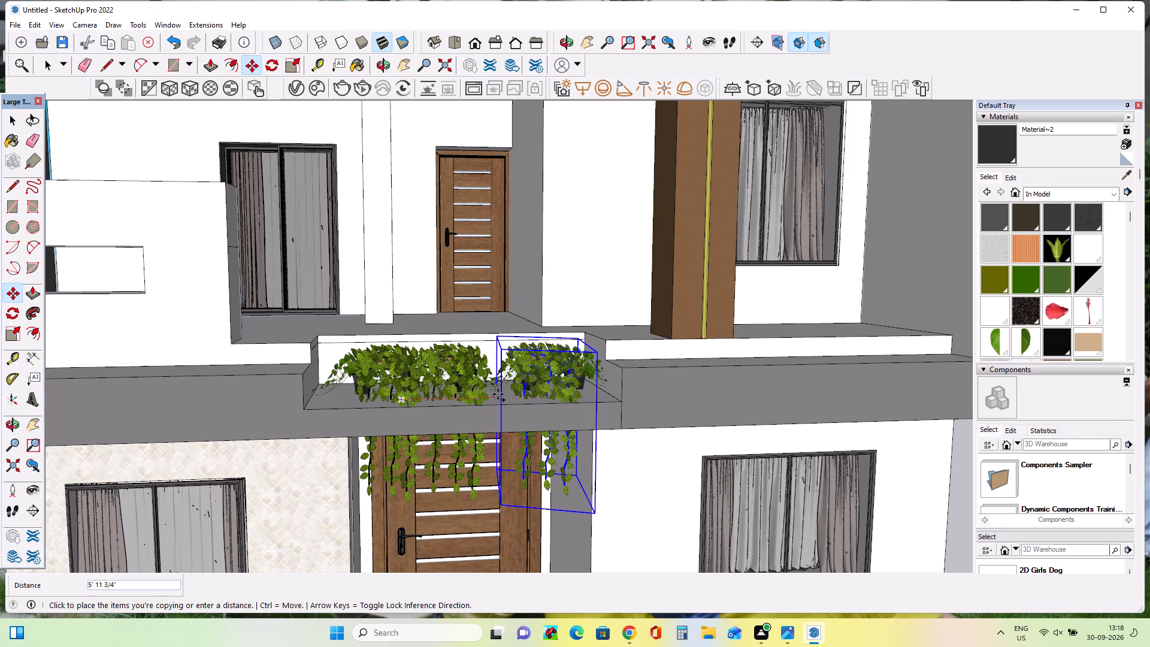
{"action": "left_click", "coordinate": [494, 394]}
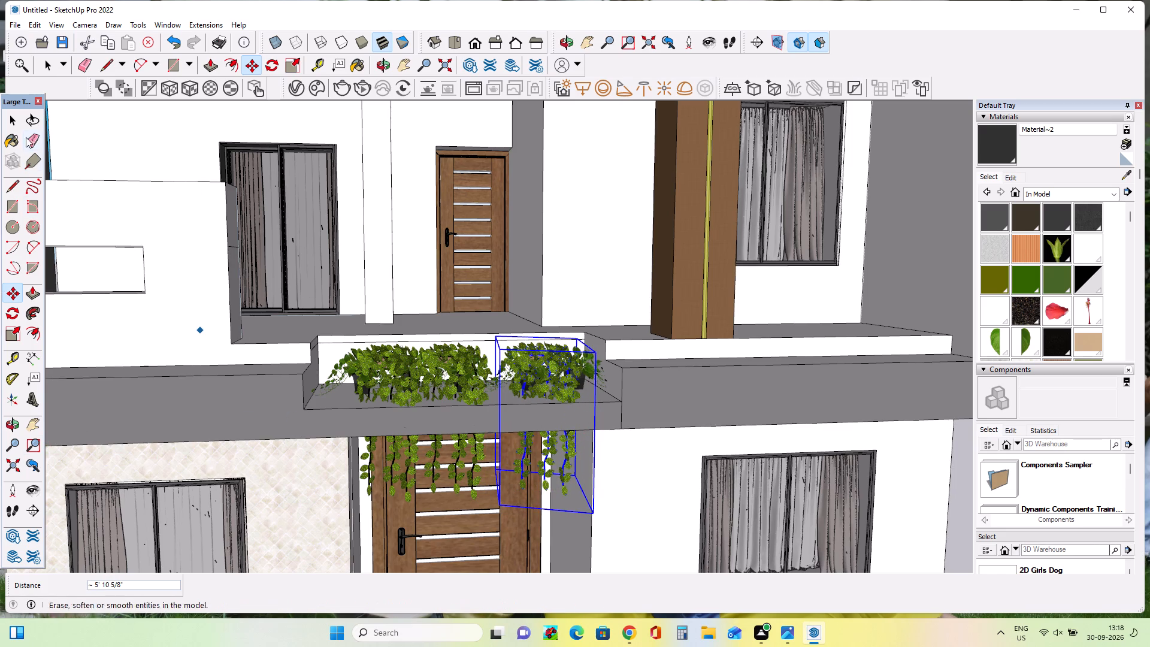
Select all three hanging vines on the entrance ledge and scale their height to about 0.35 along the blue axis.
{"action": "left_click", "coordinate": [18, 118], "text": "ctrl"}
{"action": "left_click", "coordinate": [435, 365], "text": "ctrl"}
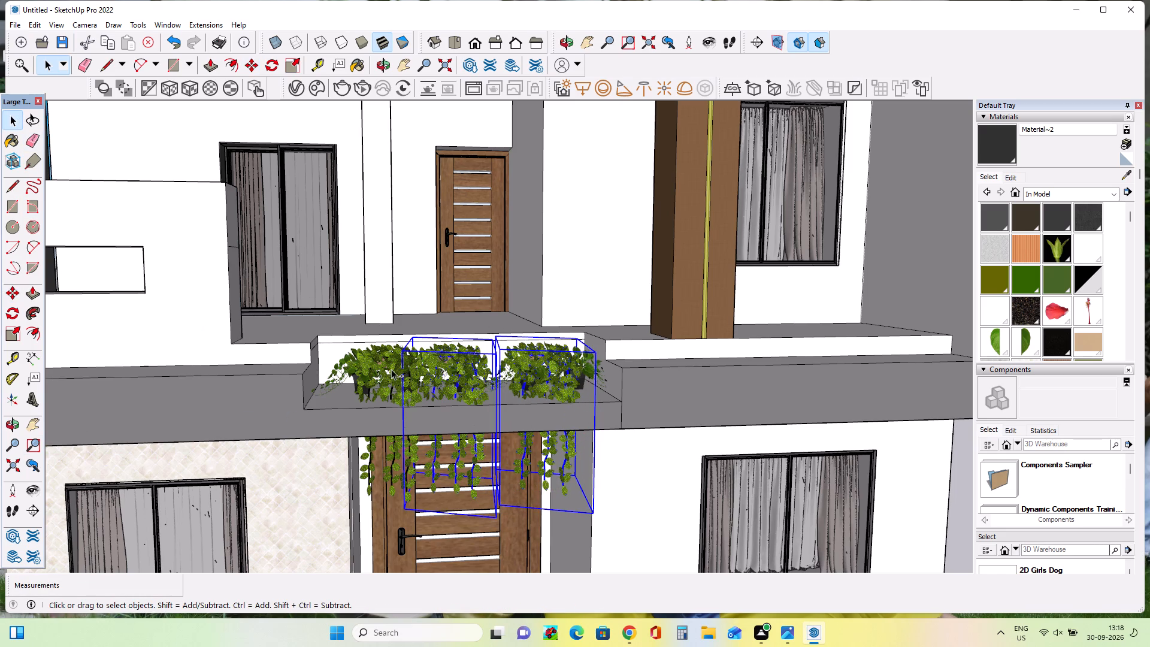
{"action": "left_click", "coordinate": [391, 369], "text": "ctrl"}
{"action": "left_click", "coordinate": [8, 334]}
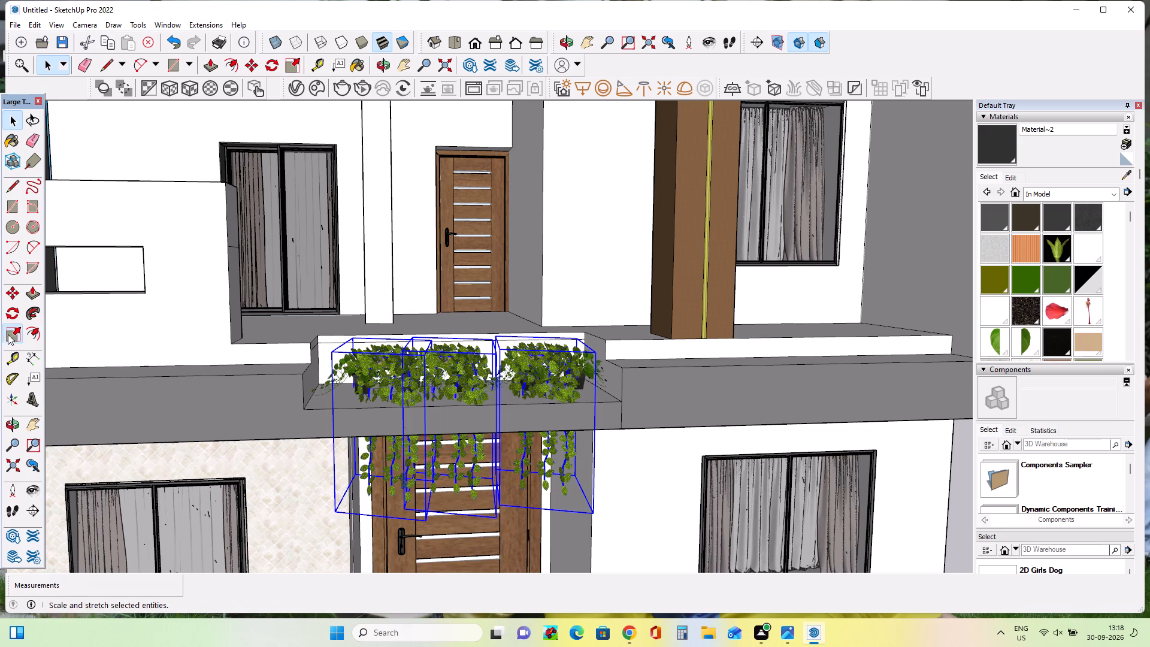
{"action": "left_click", "coordinate": [459, 494]}
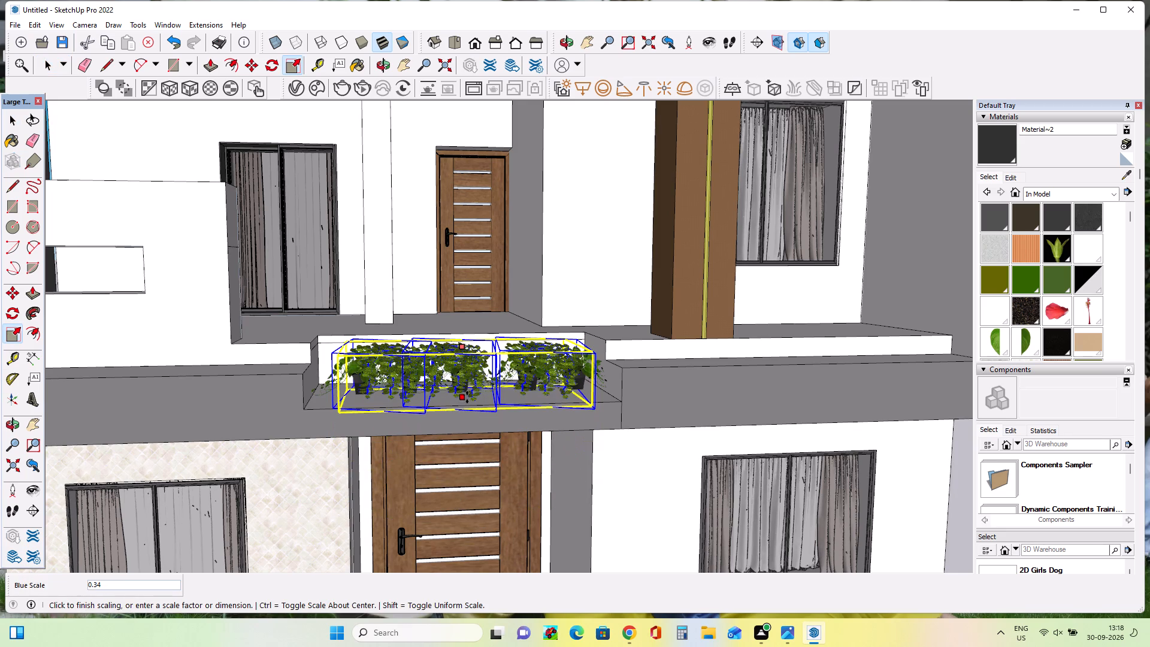
{"action": "left_click", "coordinate": [467, 406]}
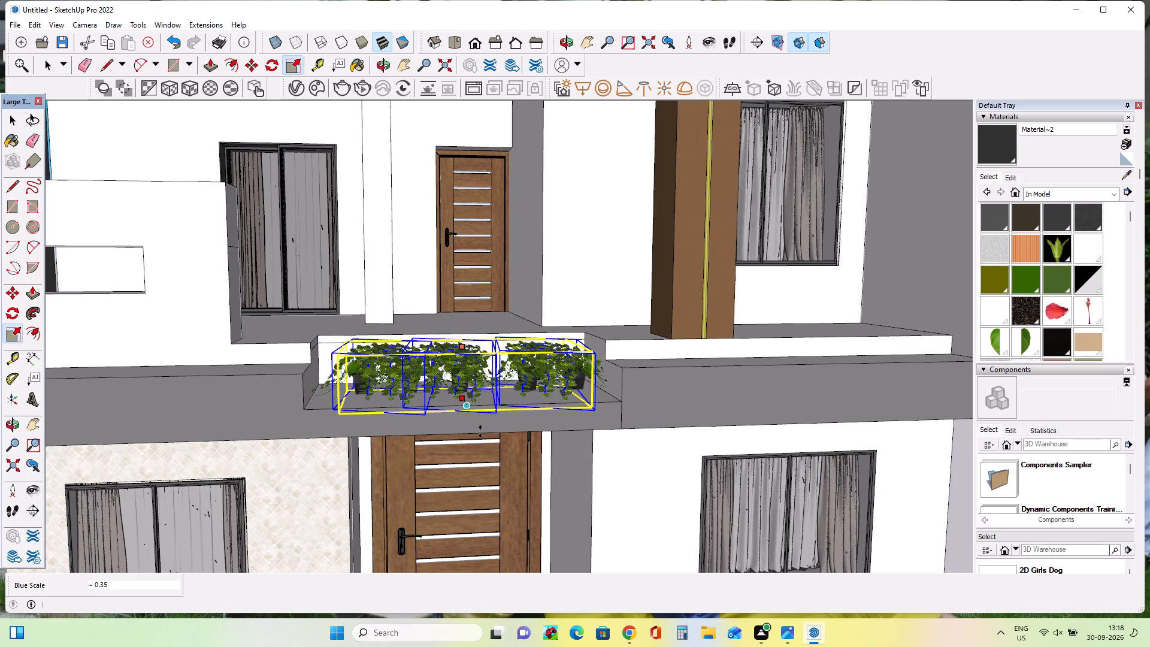
{"action": "scroll", "coordinate": [322, 373], "scroll_direction": "down", "scroll_amount": 3}
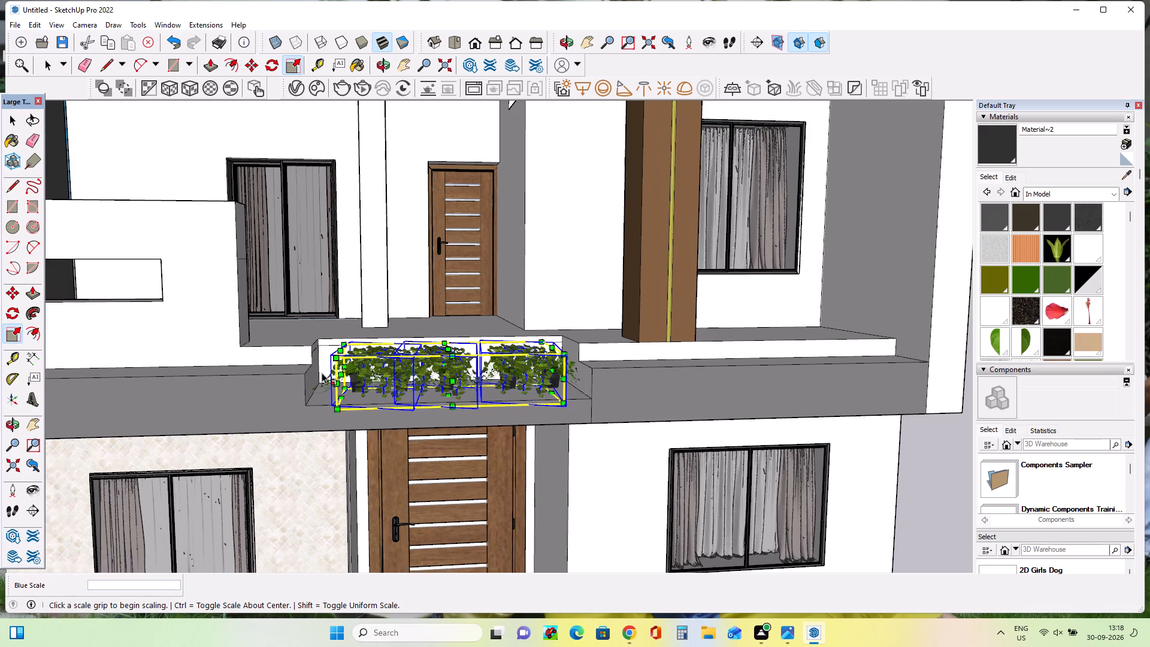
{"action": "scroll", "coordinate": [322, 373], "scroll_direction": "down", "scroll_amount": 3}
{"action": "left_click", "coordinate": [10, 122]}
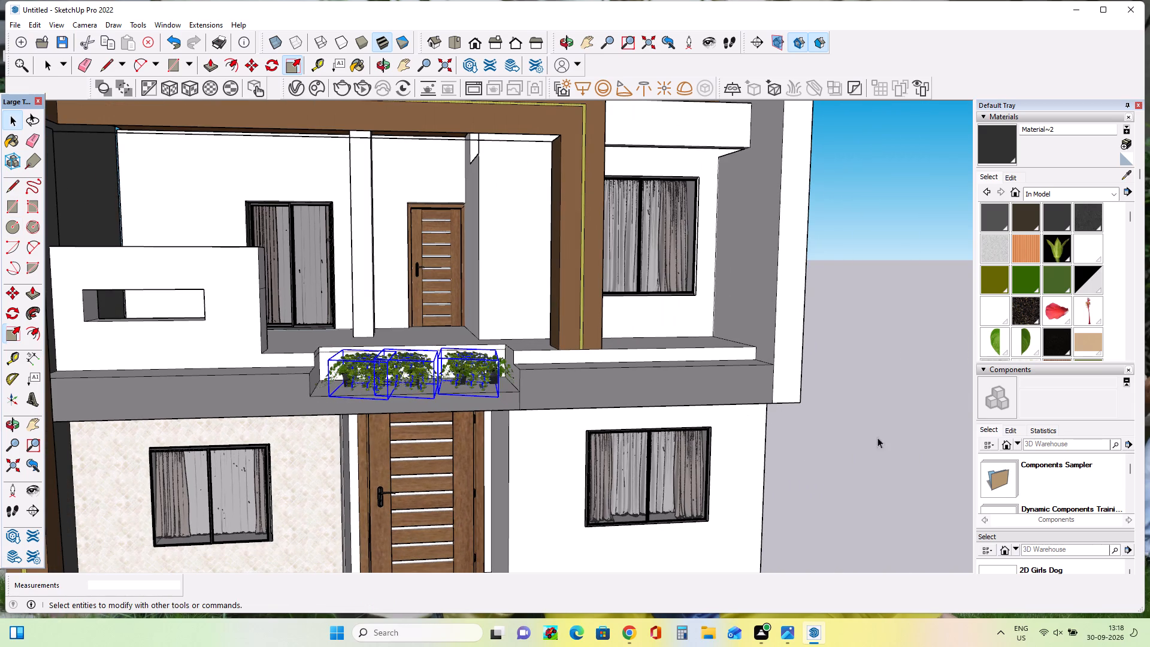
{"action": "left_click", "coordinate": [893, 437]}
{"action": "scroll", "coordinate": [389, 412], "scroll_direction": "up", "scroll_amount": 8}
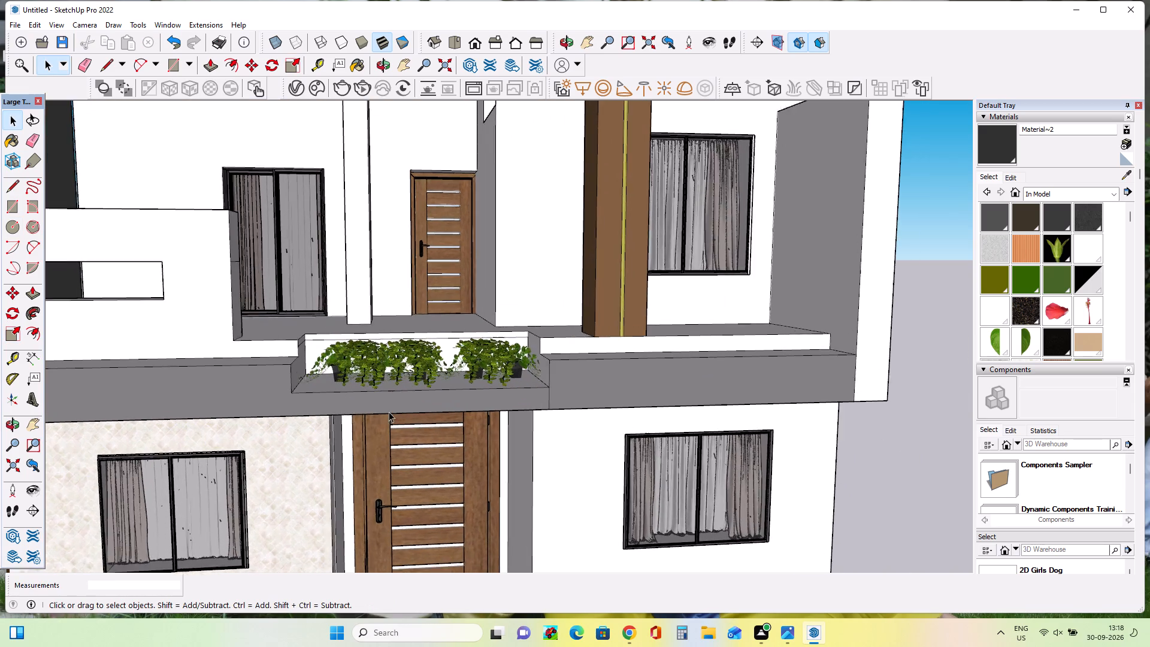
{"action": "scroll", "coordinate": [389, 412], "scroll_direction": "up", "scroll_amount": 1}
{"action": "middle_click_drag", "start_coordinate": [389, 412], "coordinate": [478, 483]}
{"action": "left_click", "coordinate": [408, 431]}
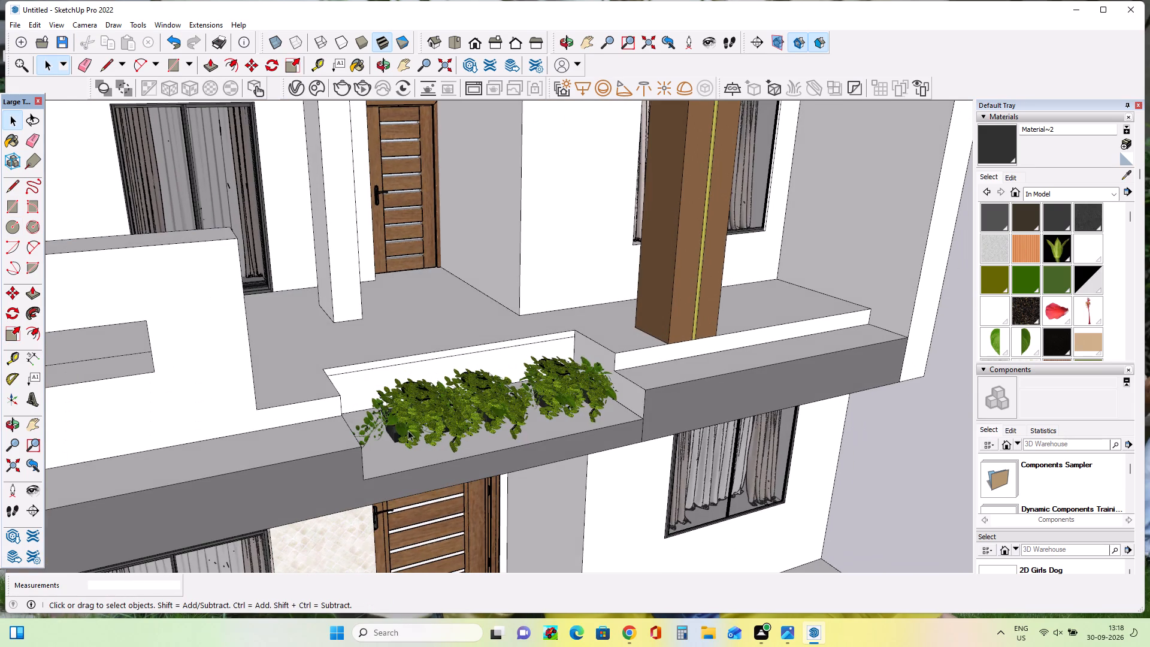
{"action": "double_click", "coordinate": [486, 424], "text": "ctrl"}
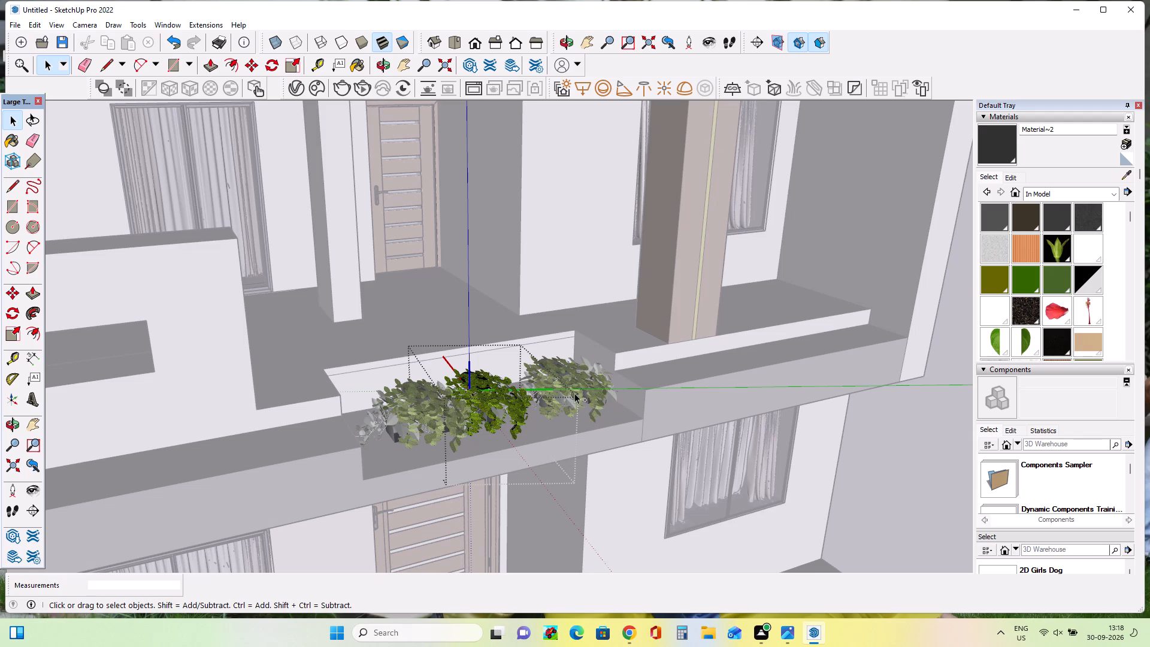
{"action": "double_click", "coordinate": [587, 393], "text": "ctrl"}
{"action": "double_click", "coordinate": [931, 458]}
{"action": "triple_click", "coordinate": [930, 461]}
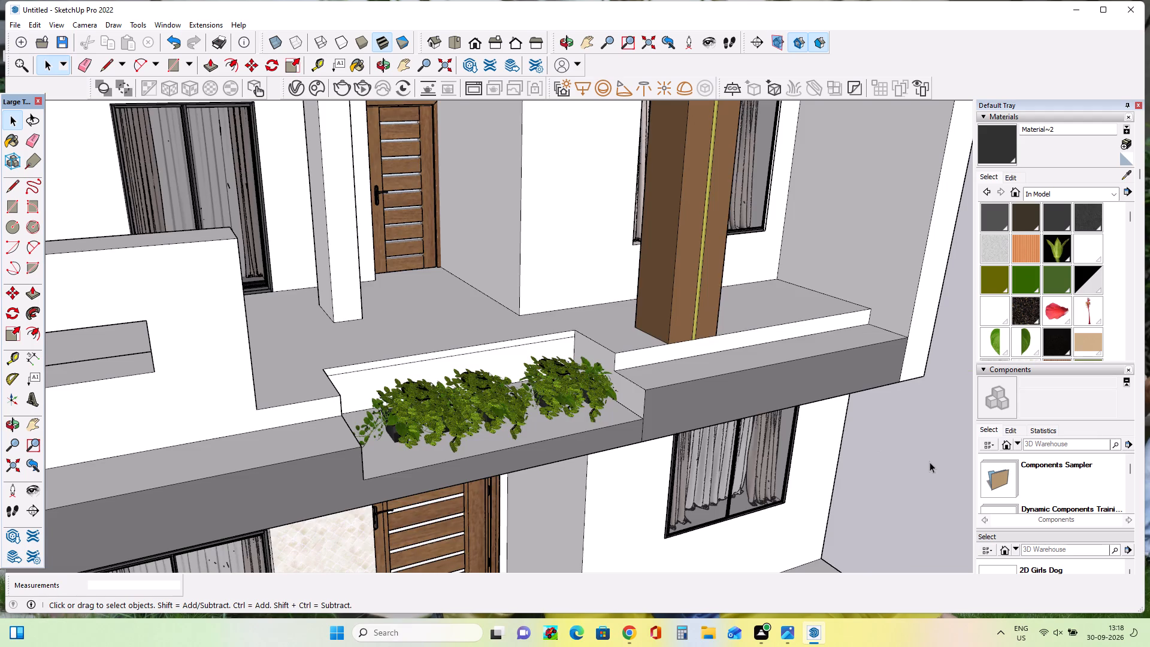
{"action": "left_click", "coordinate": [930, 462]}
Select all three hanging vines on the entrance ledge and move them about 1' 9" down toward its front edge.
{"action": "left_click", "coordinate": [543, 404]}
{"action": "left_click", "coordinate": [491, 413], "text": "ctrl"}
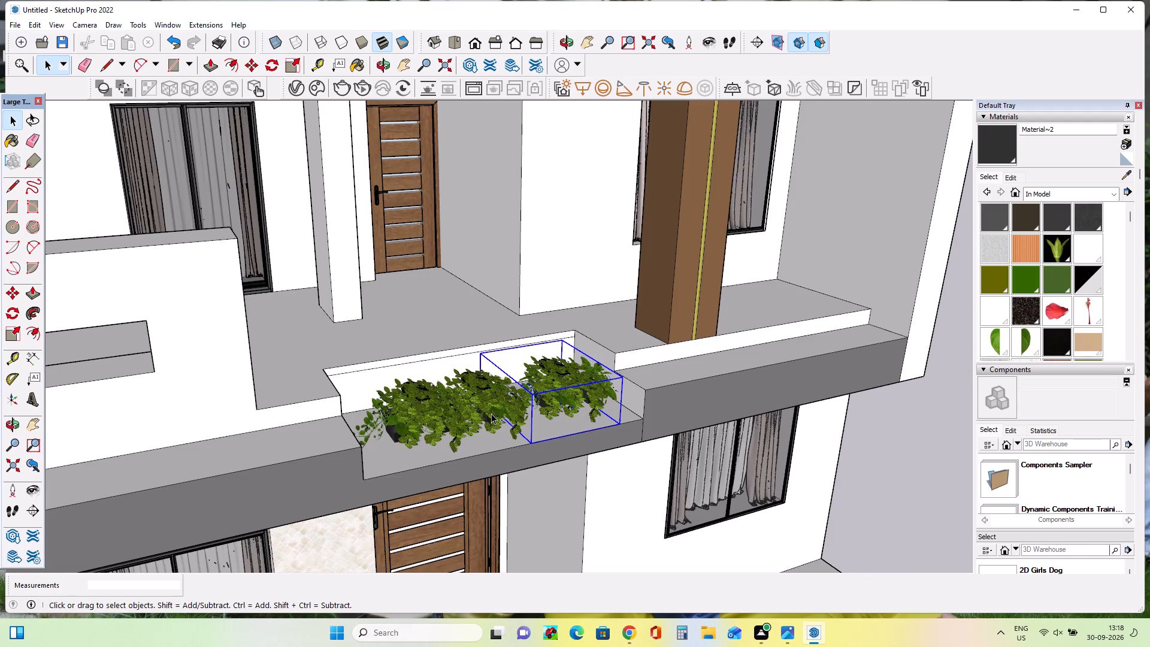
{"action": "left_click", "coordinate": [444, 431], "text": "ctrl"}
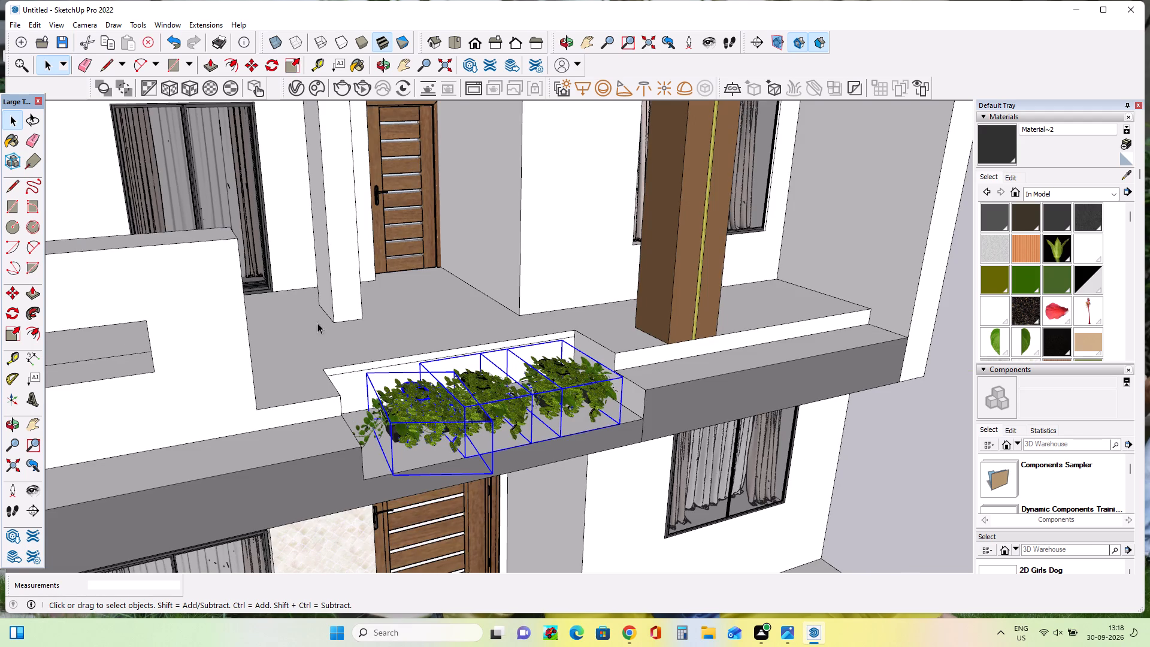
{"action": "left_click", "coordinate": [8, 292]}
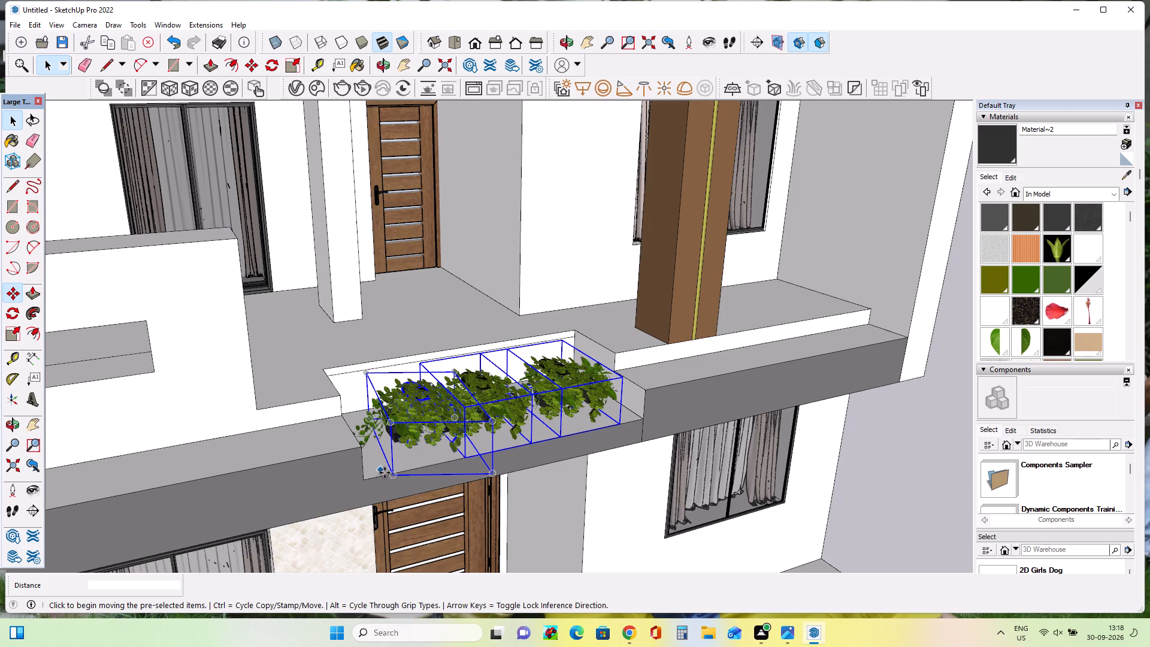
{"action": "double_click", "coordinate": [392, 476]}
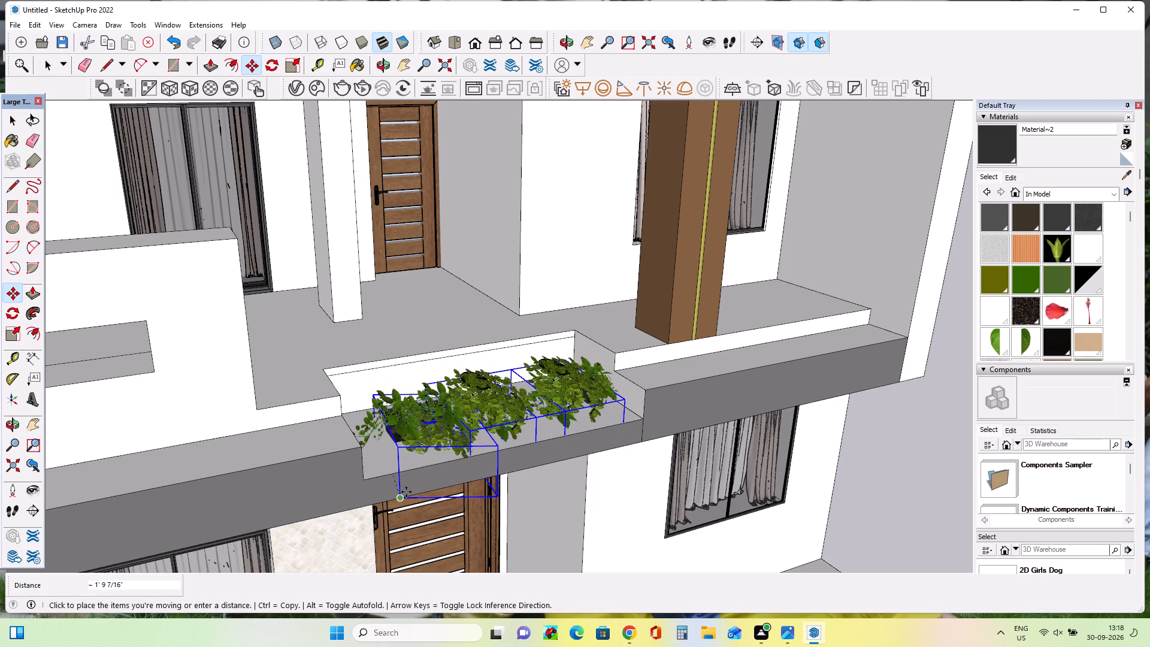
{"action": "double_click", "coordinate": [406, 492]}
Examine the vines on the entrance ledge up close and against the full front elevation of the house.
{"action": "middle_click", "coordinate": [468, 498]}
{"action": "middle_click_drag", "start_coordinate": [465, 495], "coordinate": [416, 459]}
{"action": "middle_click_drag", "start_coordinate": [414, 457], "coordinate": [392, 442]}
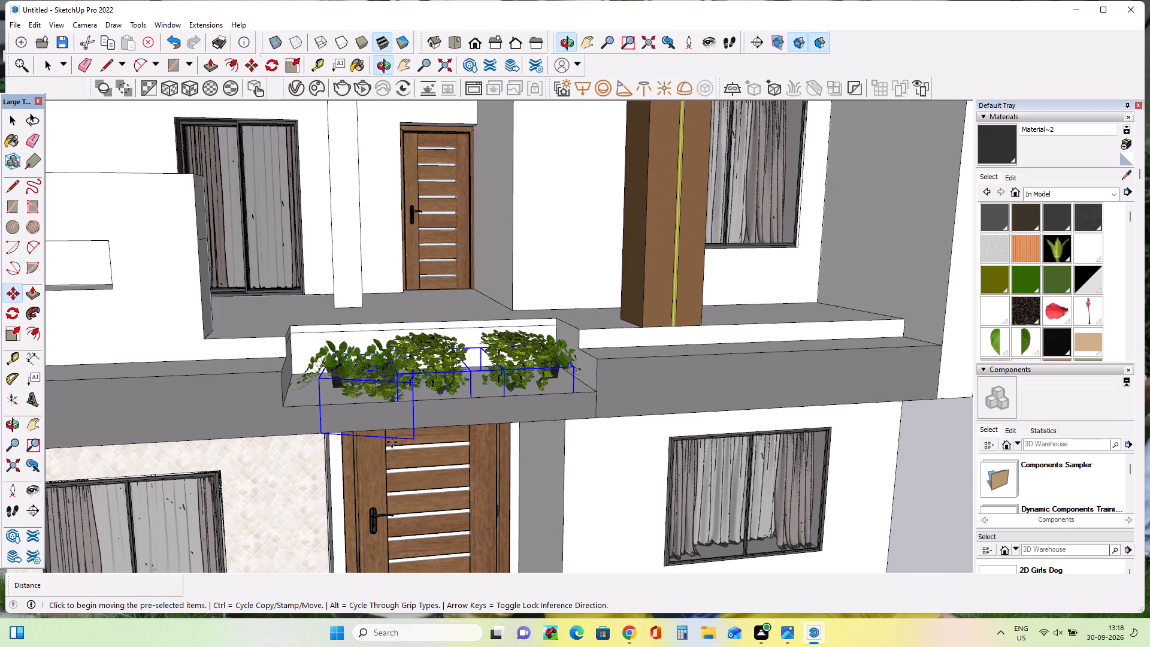
{"action": "left_click", "coordinate": [10, 127]}
{"action": "left_click", "coordinate": [951, 454]}
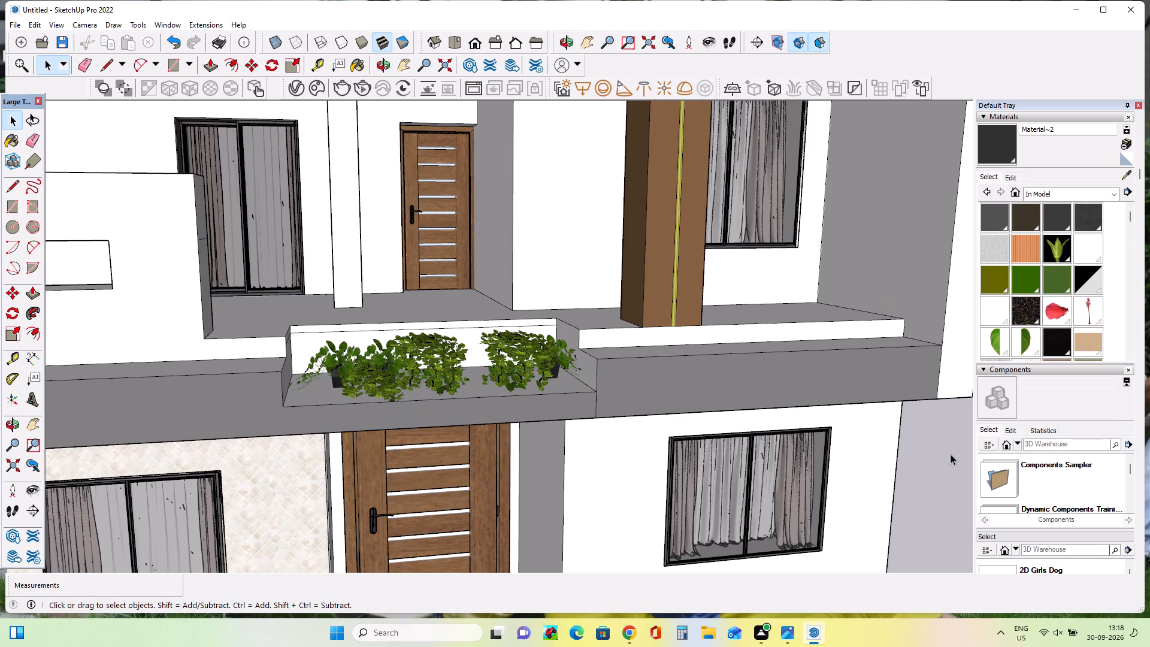
{"action": "triple_click", "coordinate": [951, 454]}
{"action": "scroll", "coordinate": [821, 460], "scroll_direction": "down", "scroll_amount": 17}
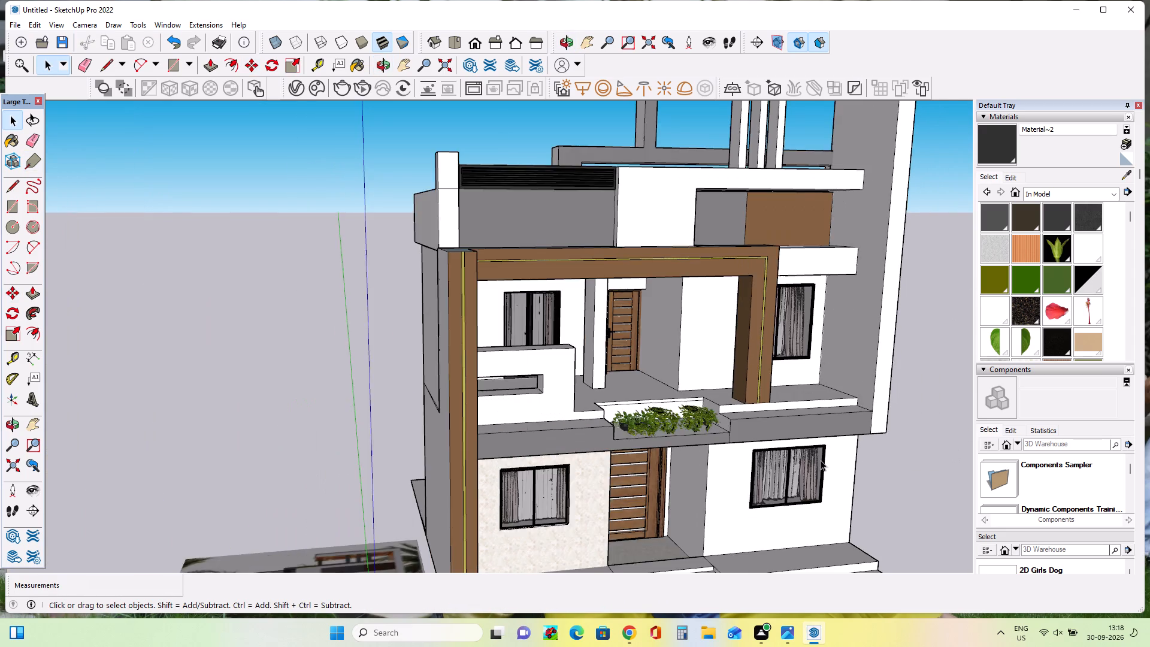
{"action": "middle_click_drag", "start_coordinate": [833, 481], "coordinate": [701, 463]}
{"action": "scroll", "coordinate": [701, 463], "scroll_direction": "down", "scroll_amount": 1}
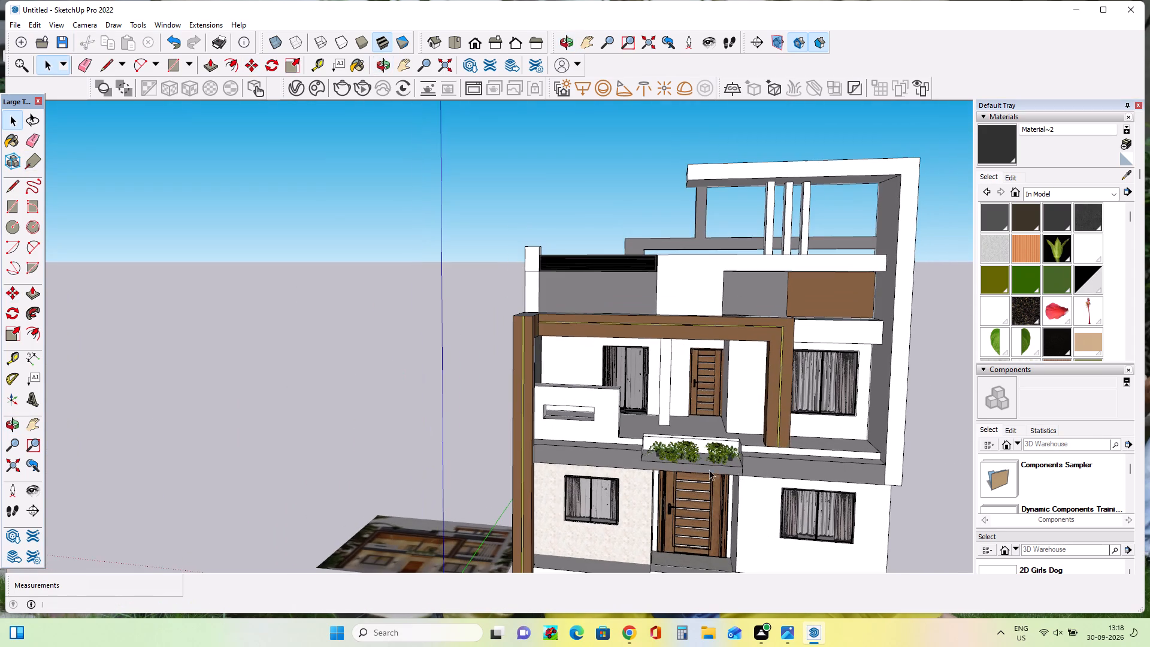
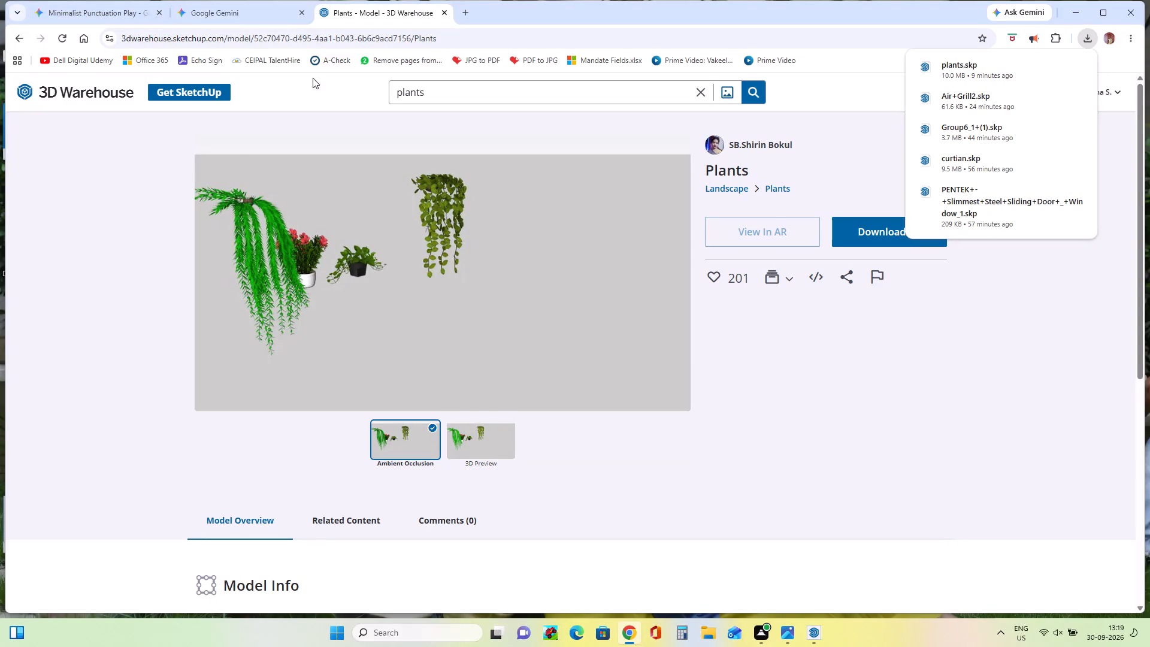
Browse the 3D Warehouse plants results and download the 1.3 MB palm in a black pot as a SketchUp file.
{"action": "left_click", "coordinate": [437, 84]}
{"action": "left_click", "coordinate": [17, 35]}
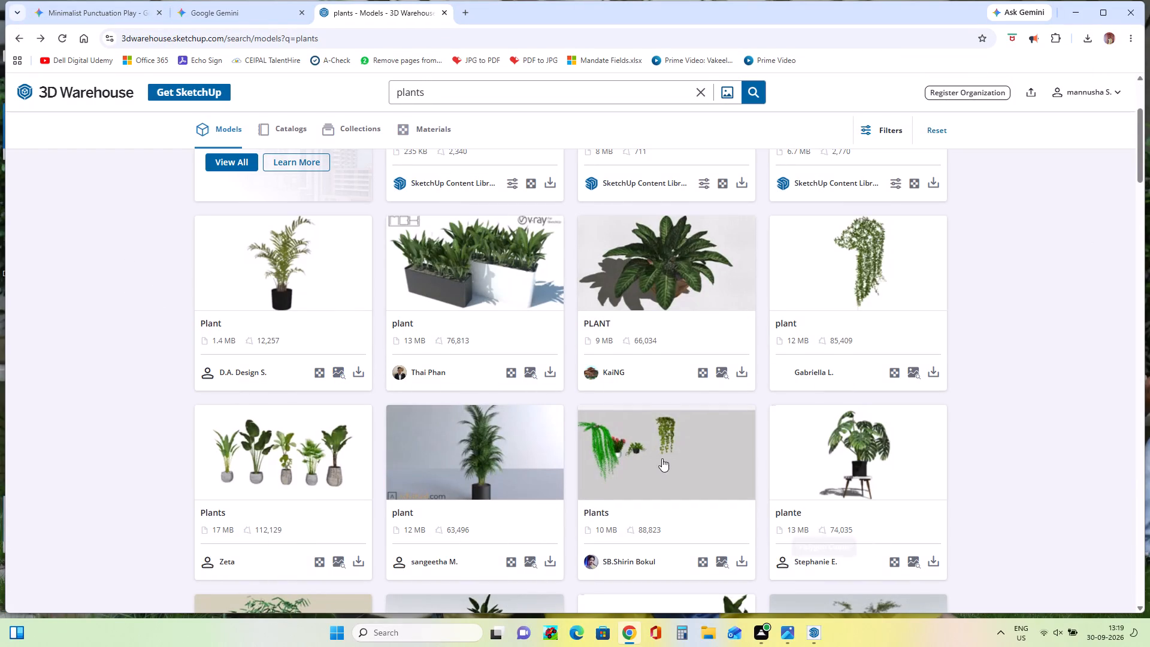
{"action": "scroll", "coordinate": [656, 458], "scroll_direction": "down", "scroll_amount": 3}
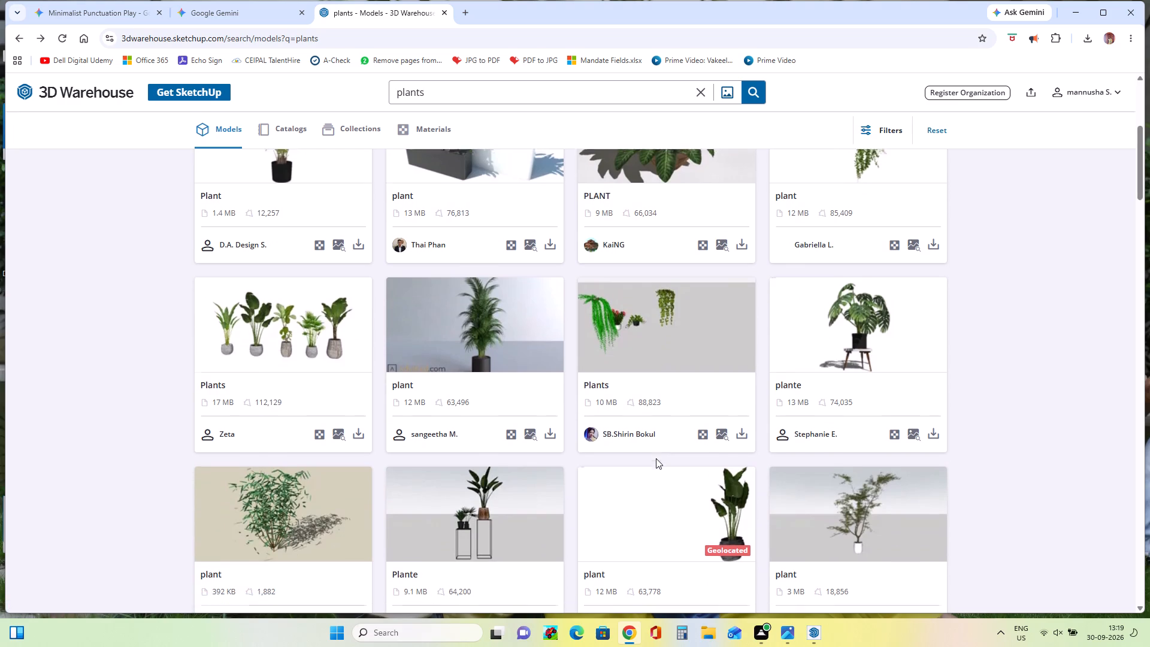
{"action": "scroll", "coordinate": [656, 458], "scroll_direction": "down", "scroll_amount": 2}
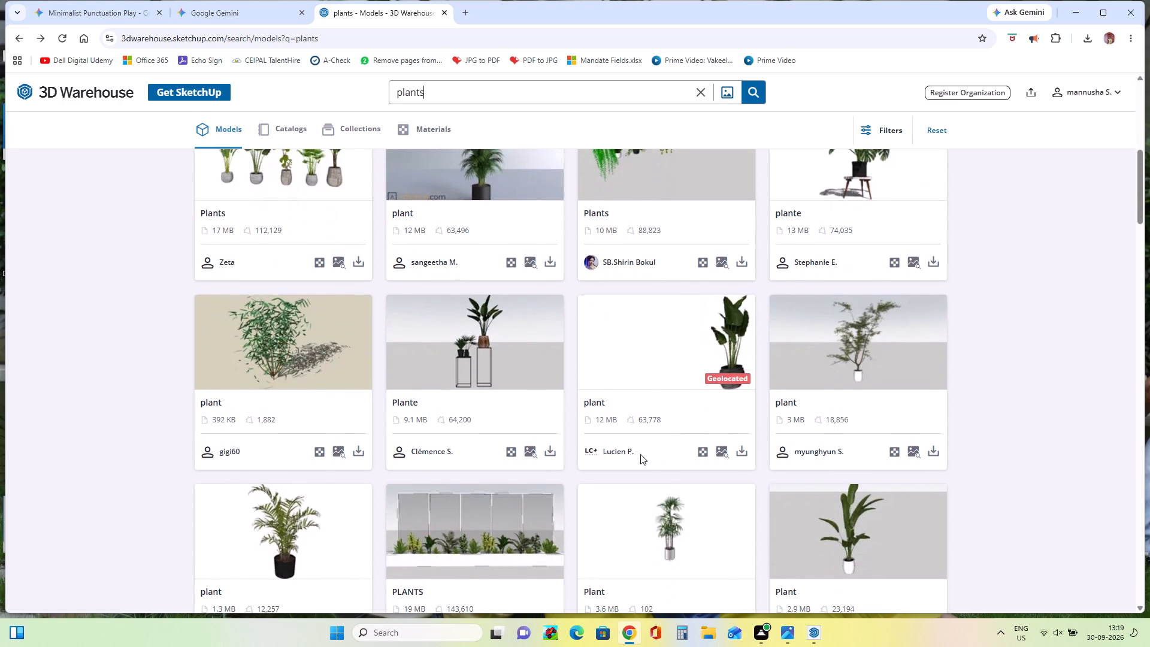
{"action": "scroll", "coordinate": [640, 454], "scroll_direction": "down", "scroll_amount": 2}
{"action": "scroll", "coordinate": [913, 495], "scroll_direction": "down", "scroll_amount": 2}
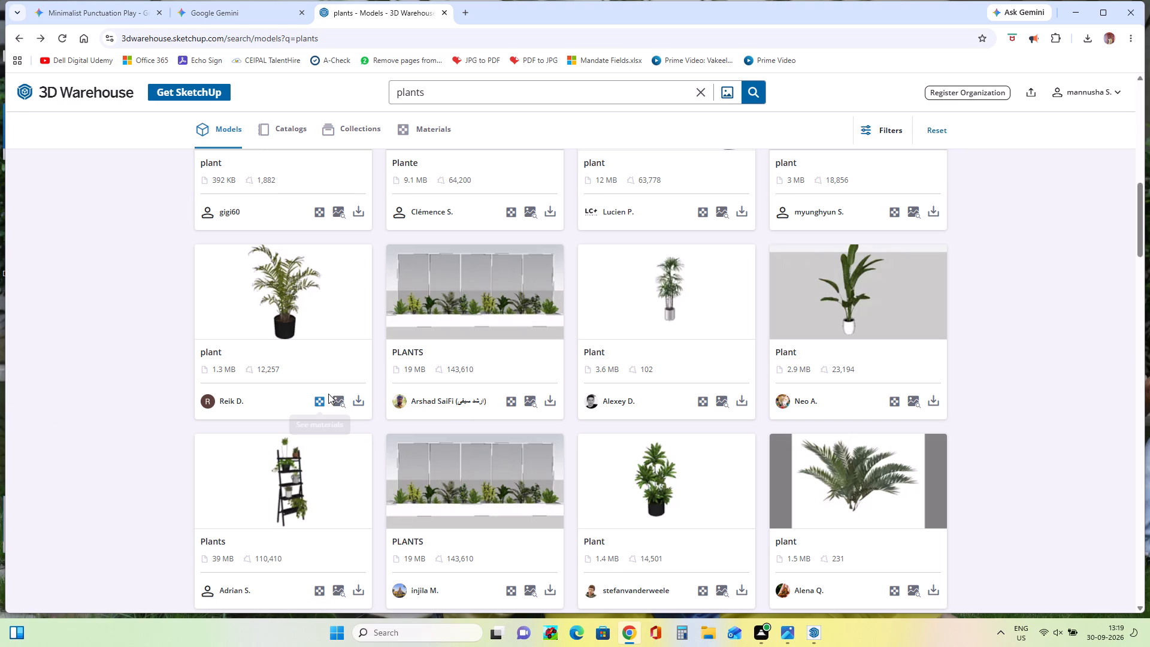
{"action": "left_click", "coordinate": [356, 399]}
{"action": "double_click", "coordinate": [395, 427]}
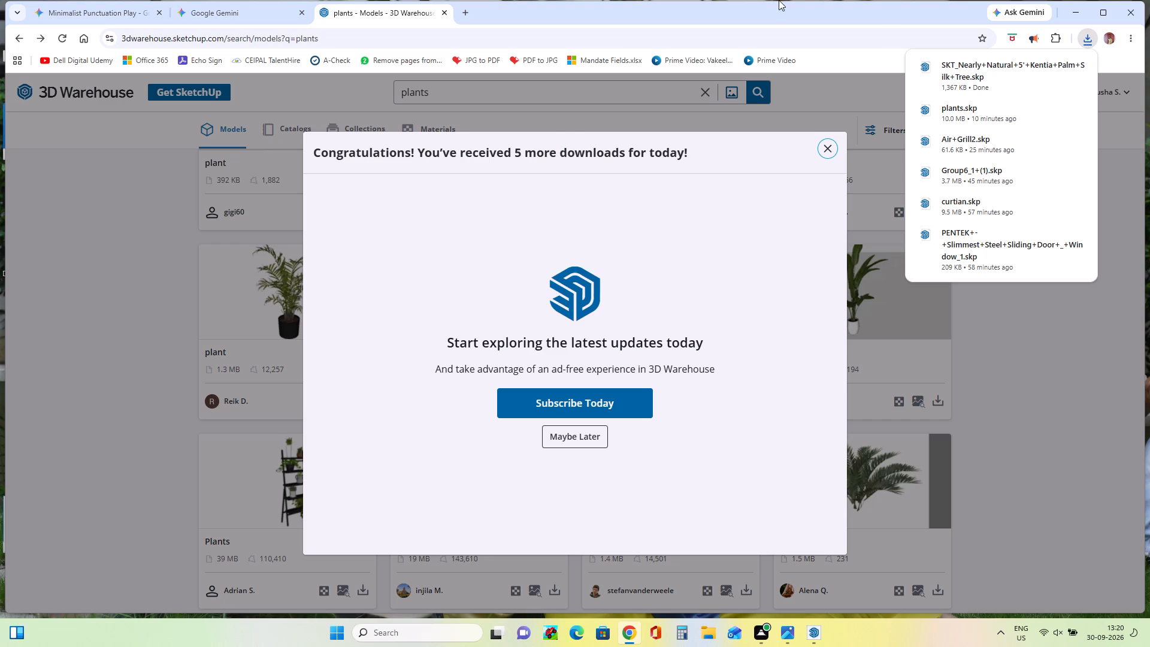
Dismiss the subscription offer and download the same potted palm again as a SketchUp file.
{"action": "double_click", "coordinate": [827, 154]}
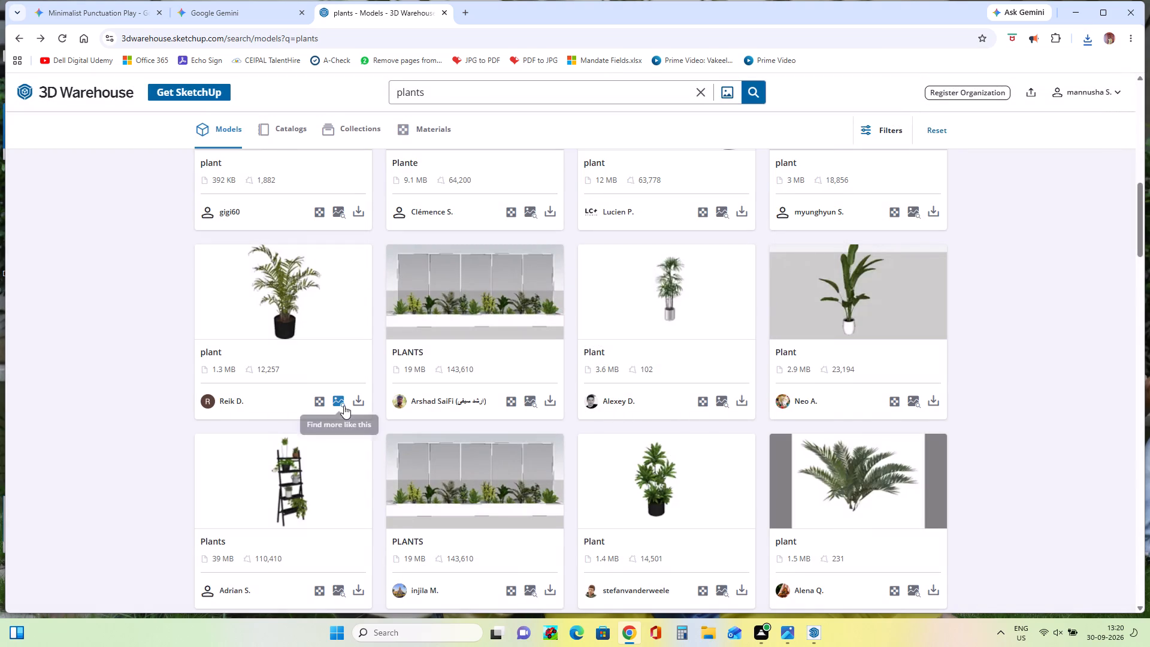
{"action": "double_click", "coordinate": [360, 400]}
{"action": "left_click", "coordinate": [359, 397]}
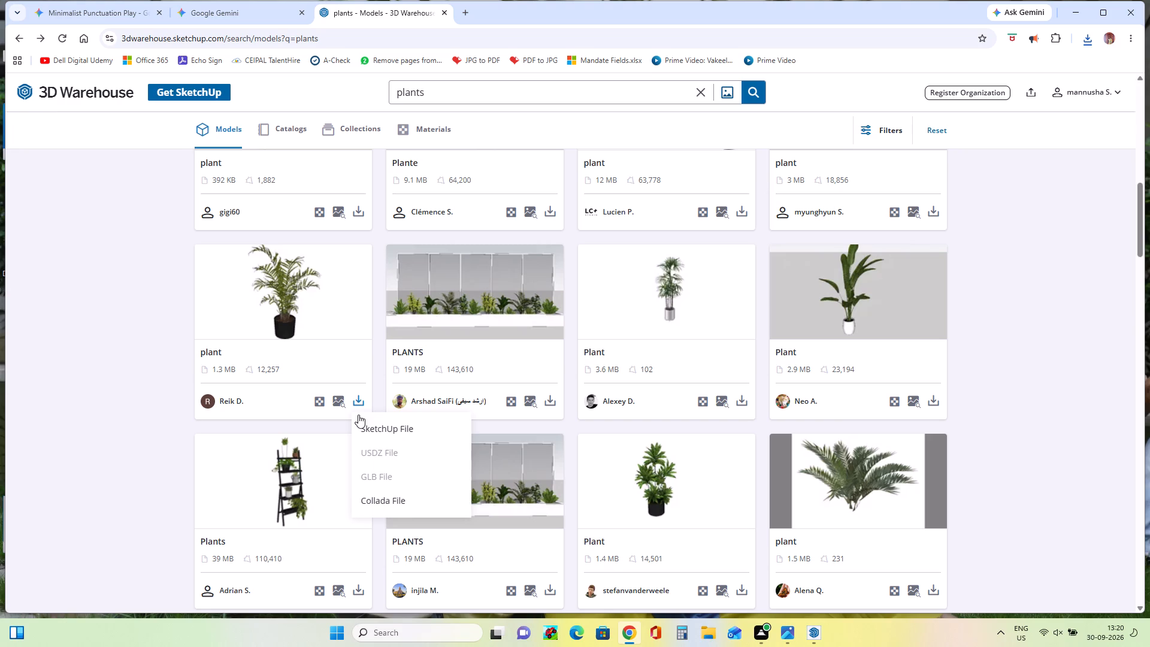
{"action": "left_click", "coordinate": [361, 437]}
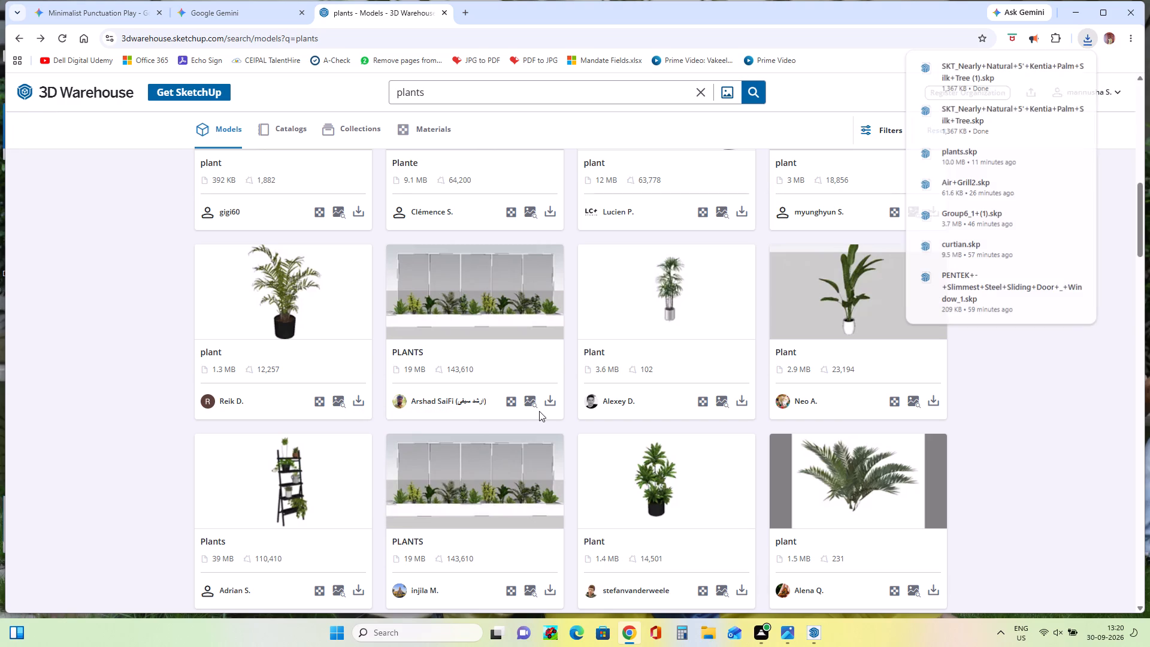
Switch to SketchUp and examine the house's front elevation, upper balcony and roof edge.
{"action": "double_click", "coordinate": [811, 637]}
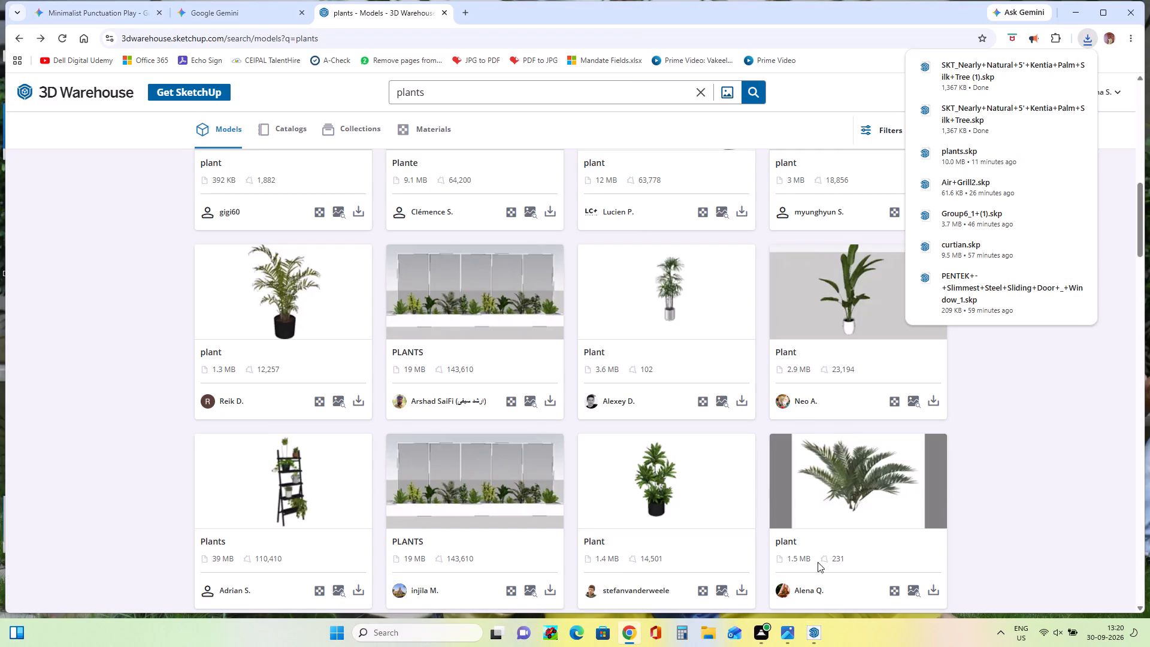
{"action": "left_click", "coordinate": [811, 631]}
{"action": "middle_click_drag", "start_coordinate": [349, 380], "coordinate": [491, 462]}
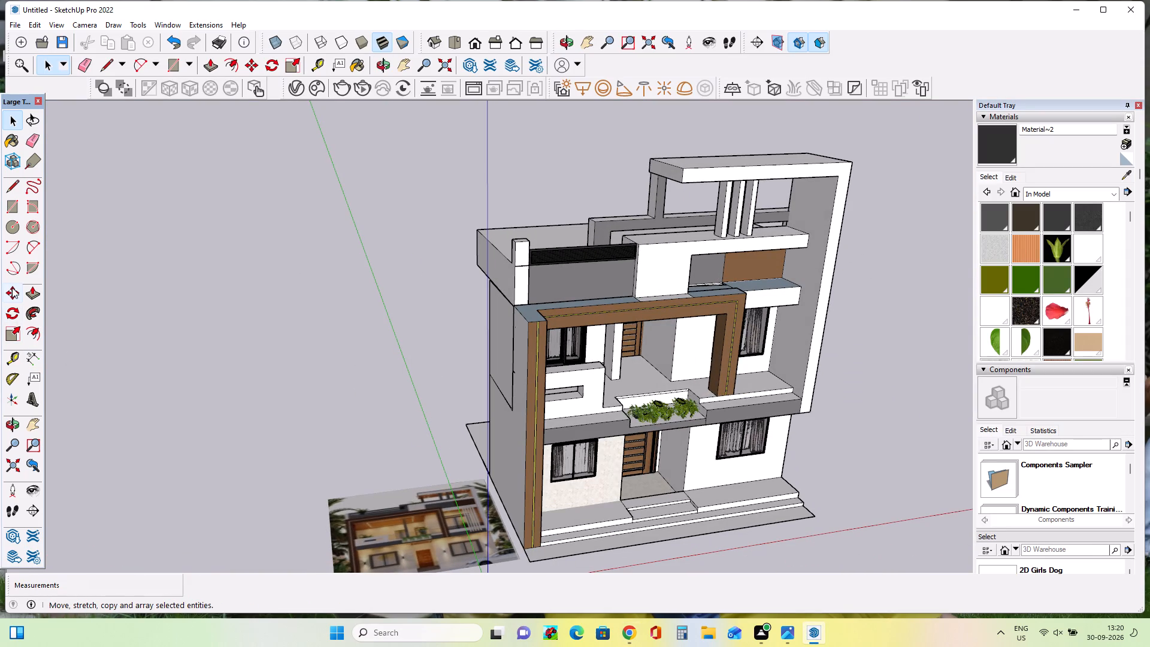
{"action": "double_click", "coordinate": [34, 426]}
{"action": "left_click", "coordinate": [356, 497]}
{"action": "left_click_drag", "start_coordinate": [356, 497], "coordinate": [250, 479]}
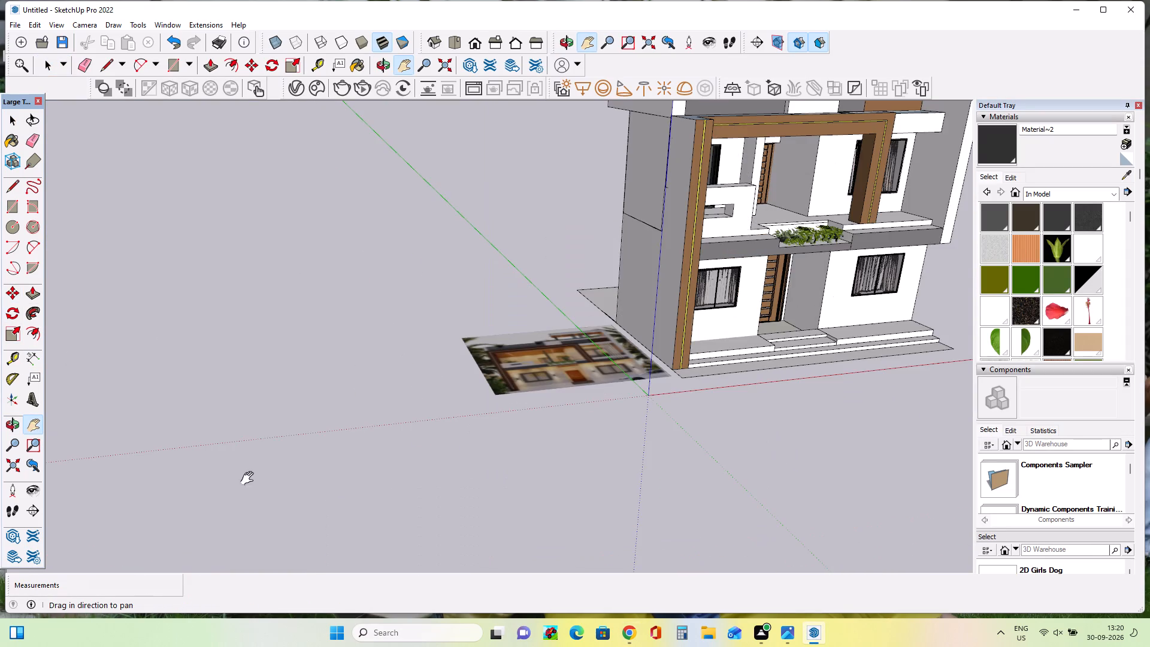
{"action": "left_click_drag", "start_coordinate": [250, 479], "coordinate": [228, 479]}
{"action": "left_click_drag", "start_coordinate": [222, 479], "coordinate": [132, 511]}
{"action": "left_click", "coordinate": [525, 382]}
{"action": "left_click_drag", "start_coordinate": [510, 394], "coordinate": [198, 533]}
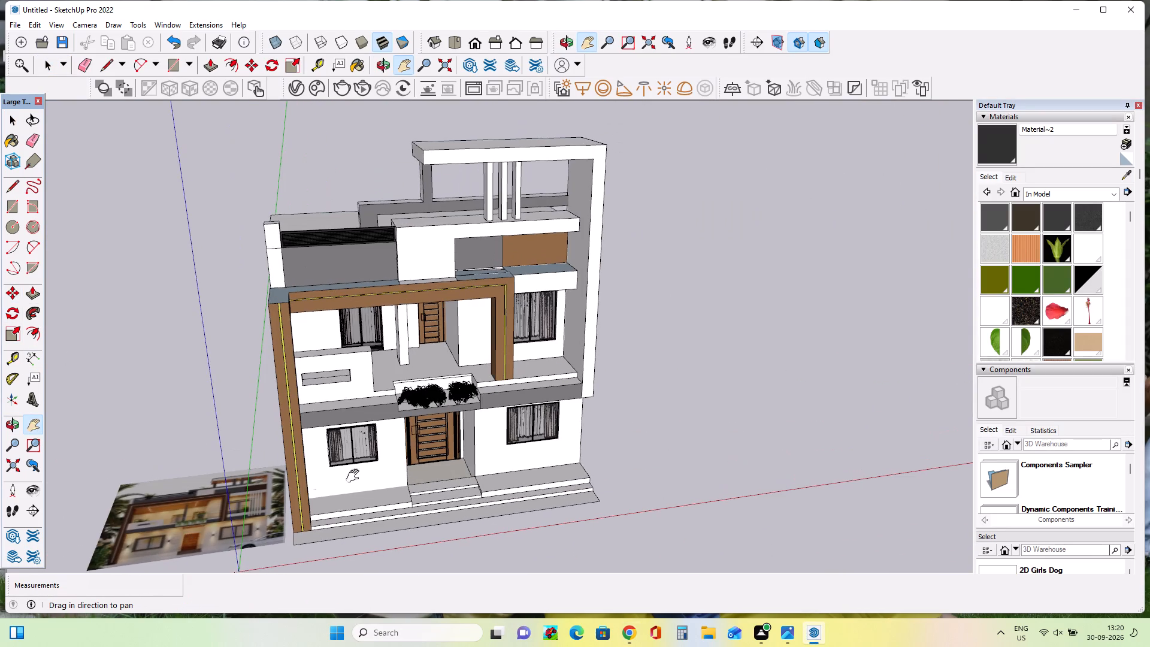
{"action": "middle_click_drag", "start_coordinate": [364, 474], "coordinate": [367, 413]}
{"action": "scroll", "coordinate": [367, 434], "scroll_direction": "up", "scroll_amount": 1}
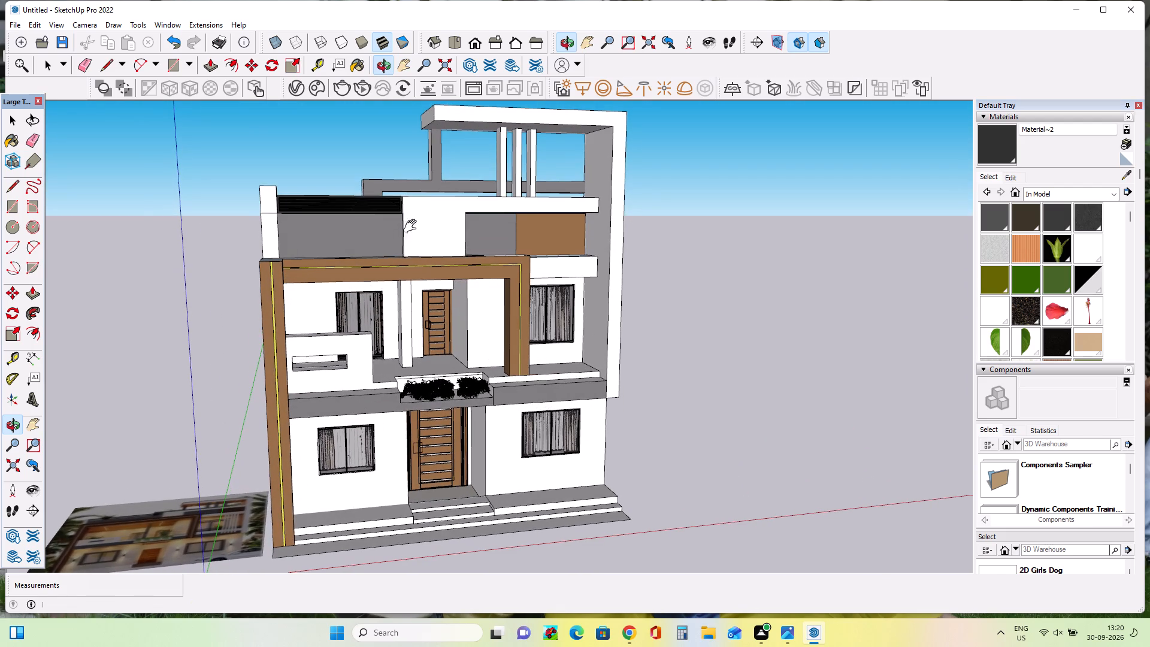
{"action": "scroll", "coordinate": [380, 237], "scroll_direction": "up", "scroll_amount": 4}
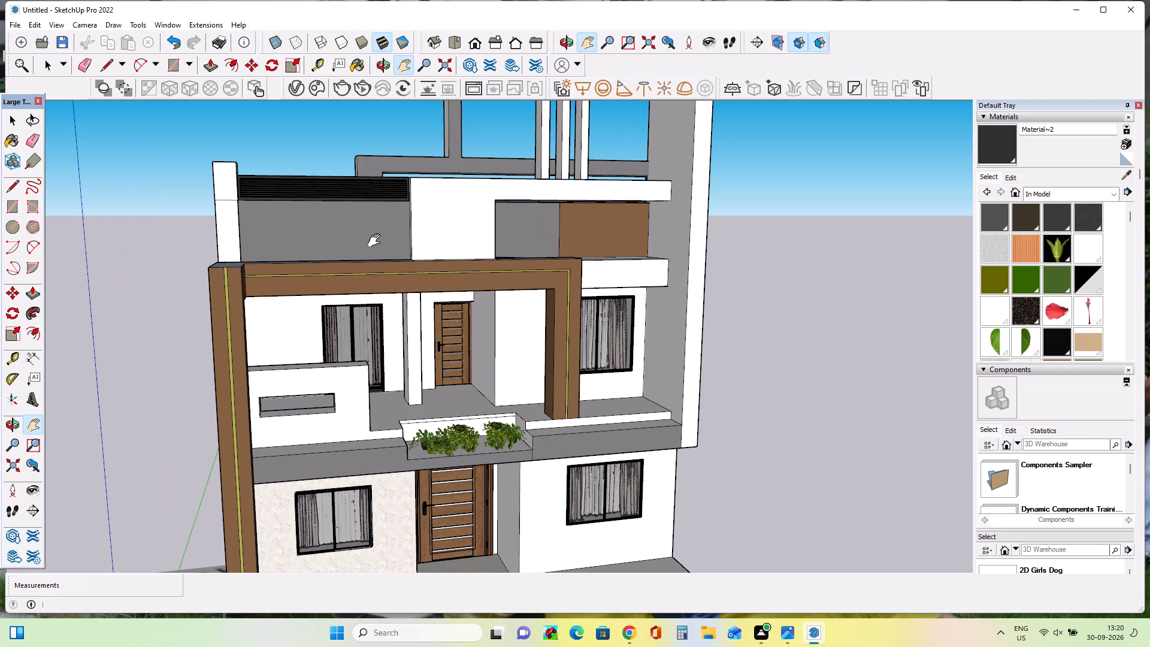
{"action": "middle_click_drag", "start_coordinate": [315, 210], "coordinate": [322, 274]}
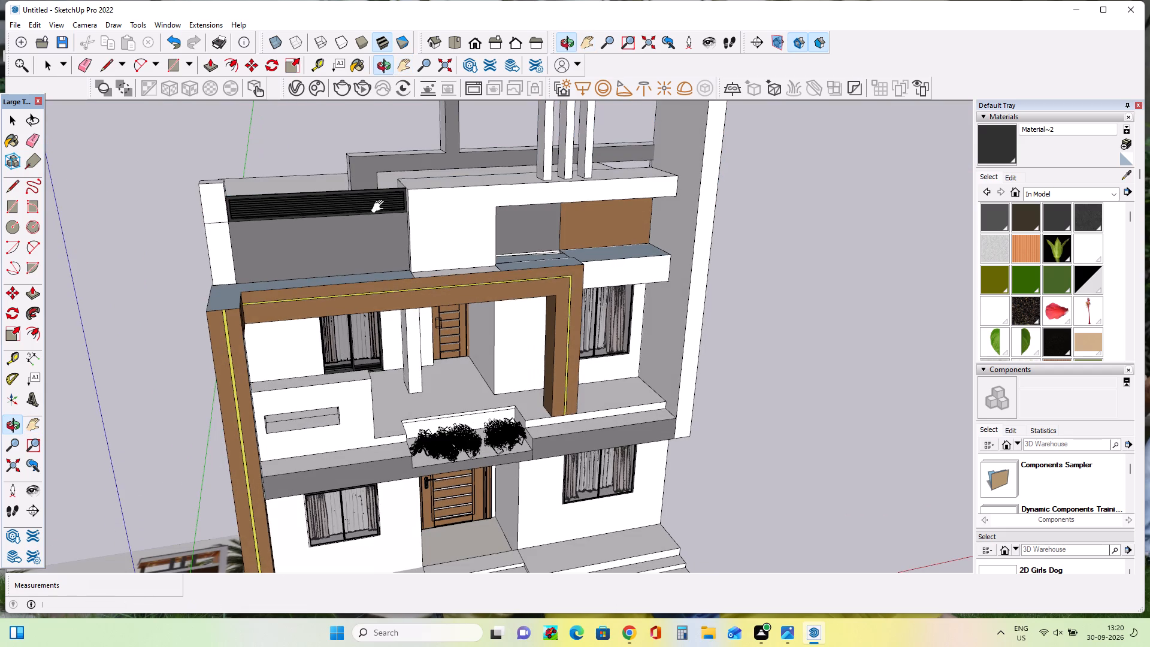
Import the newest SKT Nearly Natural Kentia Palm file and place it on the upper balcony floor behind the parapet.
{"action": "double_click", "coordinate": [18, 26]}
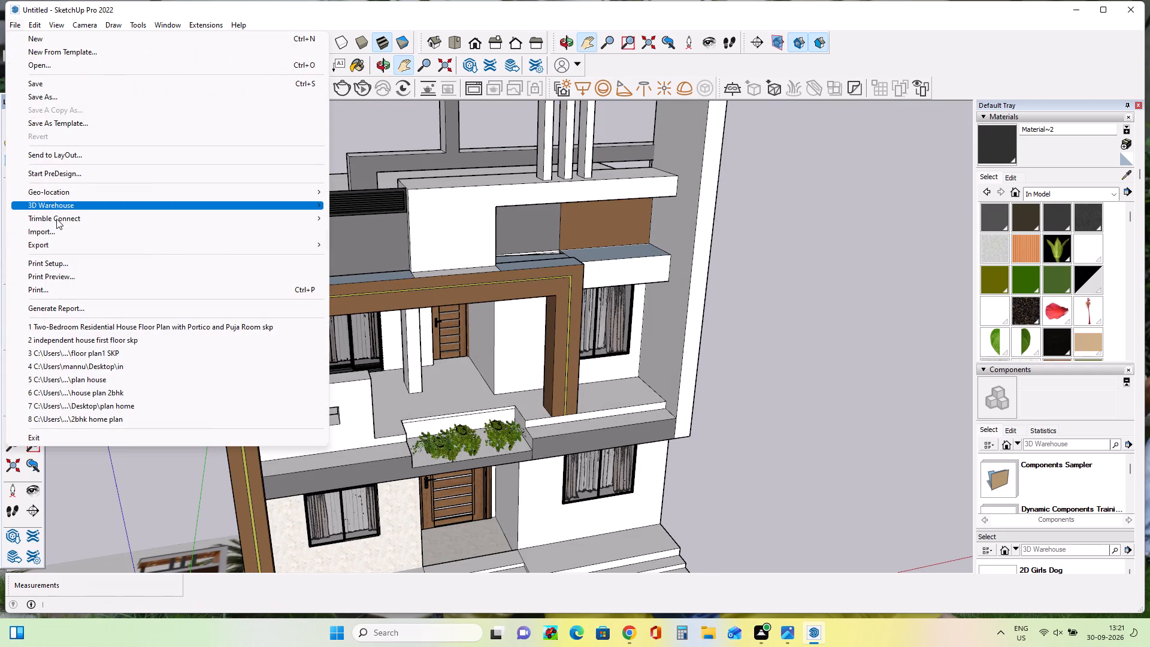
{"action": "double_click", "coordinate": [56, 229]}
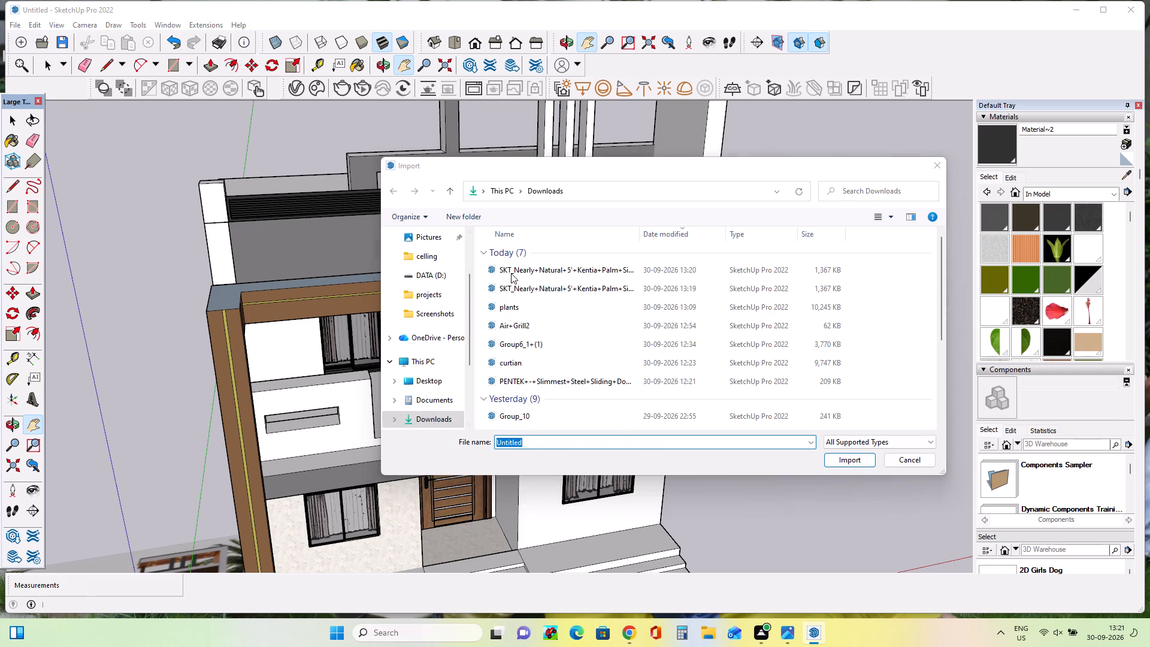
{"action": "left_click", "coordinate": [512, 271]}
{"action": "left_click", "coordinate": [861, 462]}
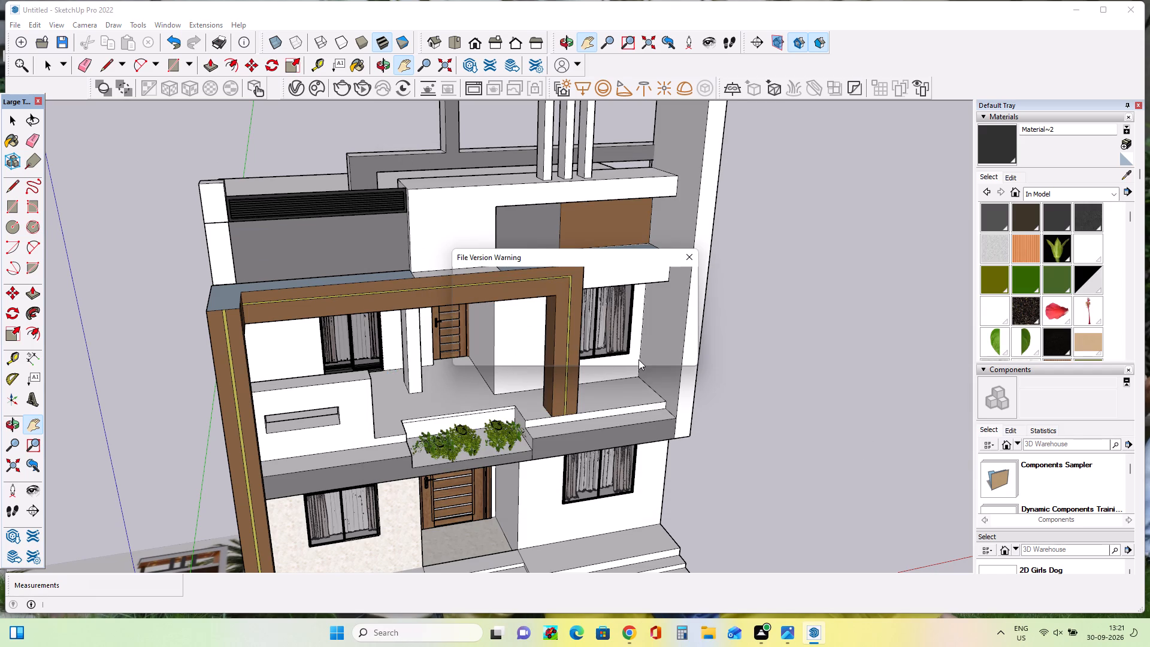
{"action": "left_click", "coordinate": [667, 355]}
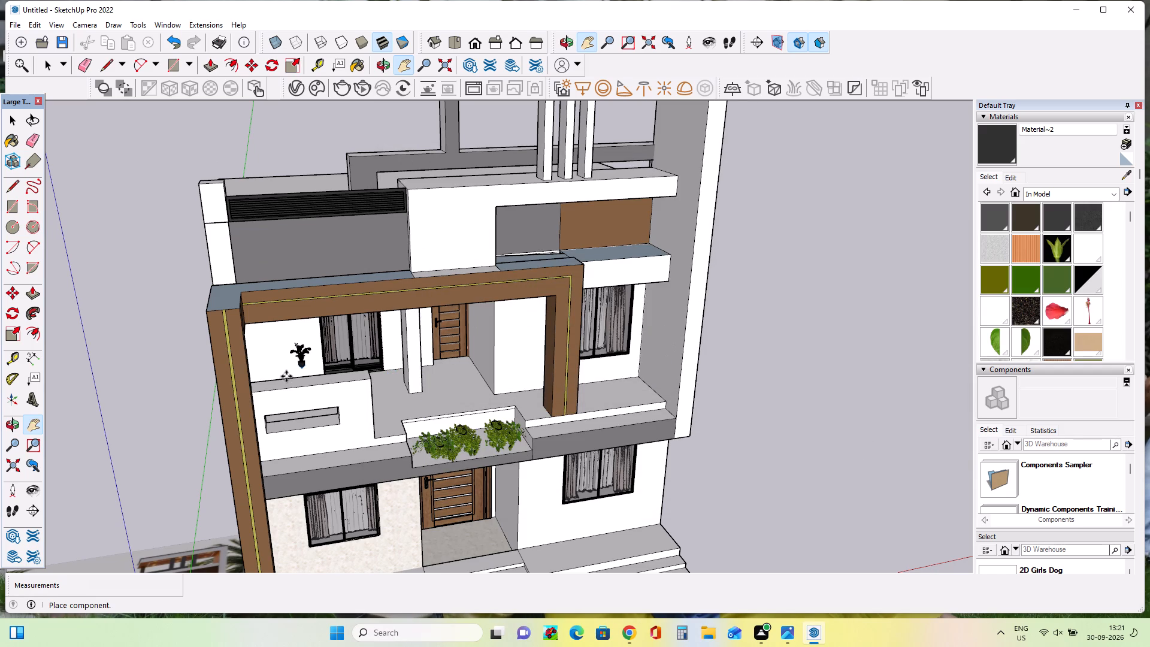
{"action": "scroll", "coordinate": [282, 382], "scroll_direction": "up", "scroll_amount": 8}
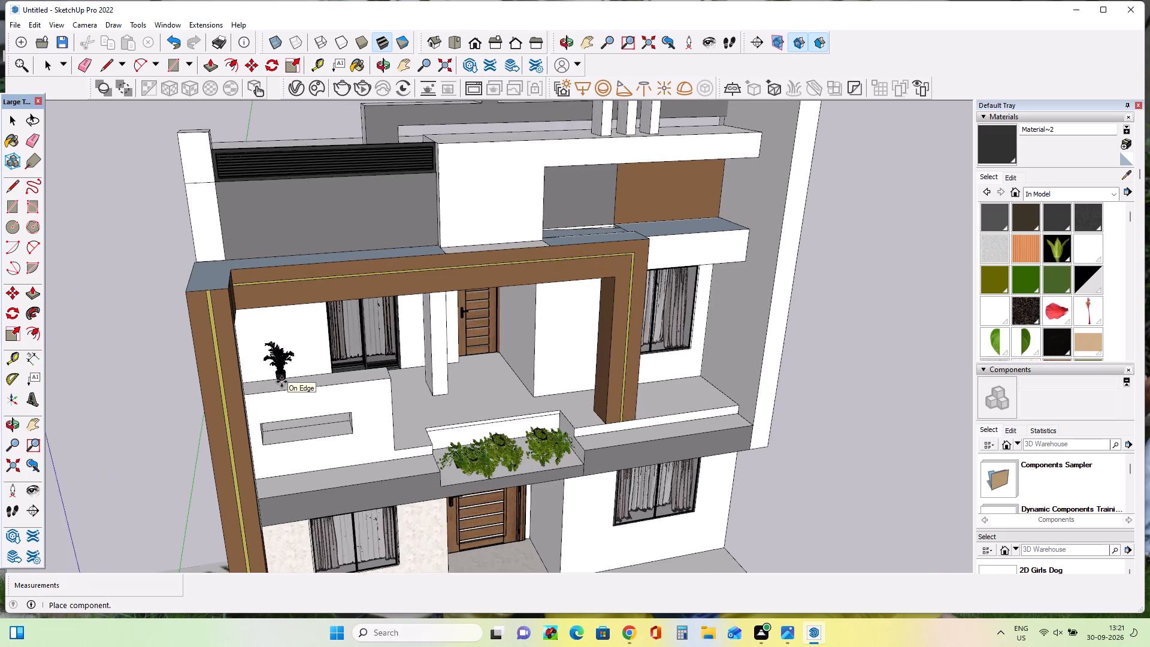
{"action": "scroll", "coordinate": [282, 382], "scroll_direction": "up", "scroll_amount": 20}
{"action": "scroll", "coordinate": [282, 382], "scroll_direction": "up", "scroll_amount": 10}
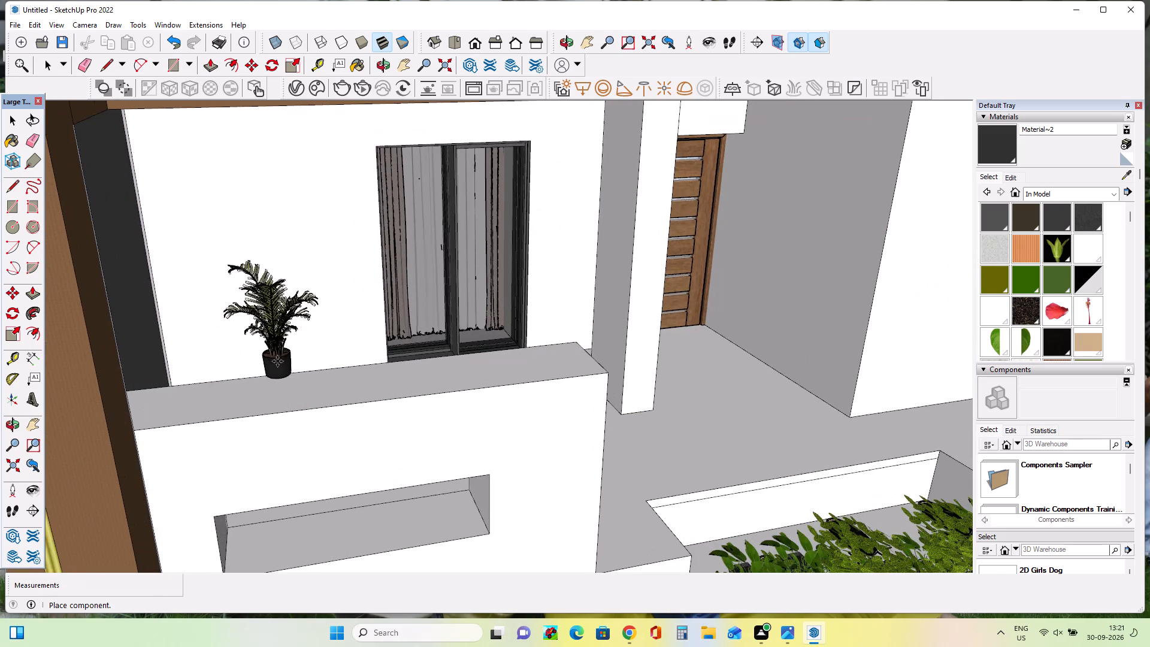
{"action": "middle_click_drag", "start_coordinate": [277, 361], "coordinate": [279, 489]}
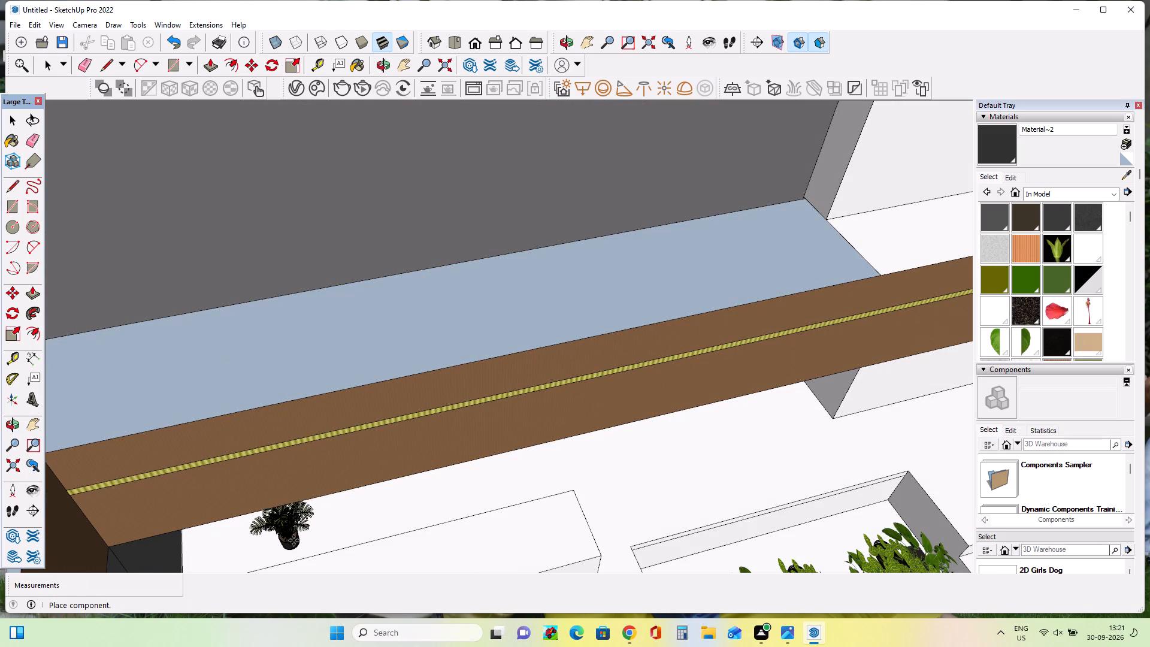
{"action": "left_click", "coordinate": [295, 538]}
{"action": "middle_click_drag", "start_coordinate": [380, 542], "coordinate": [252, 474]}
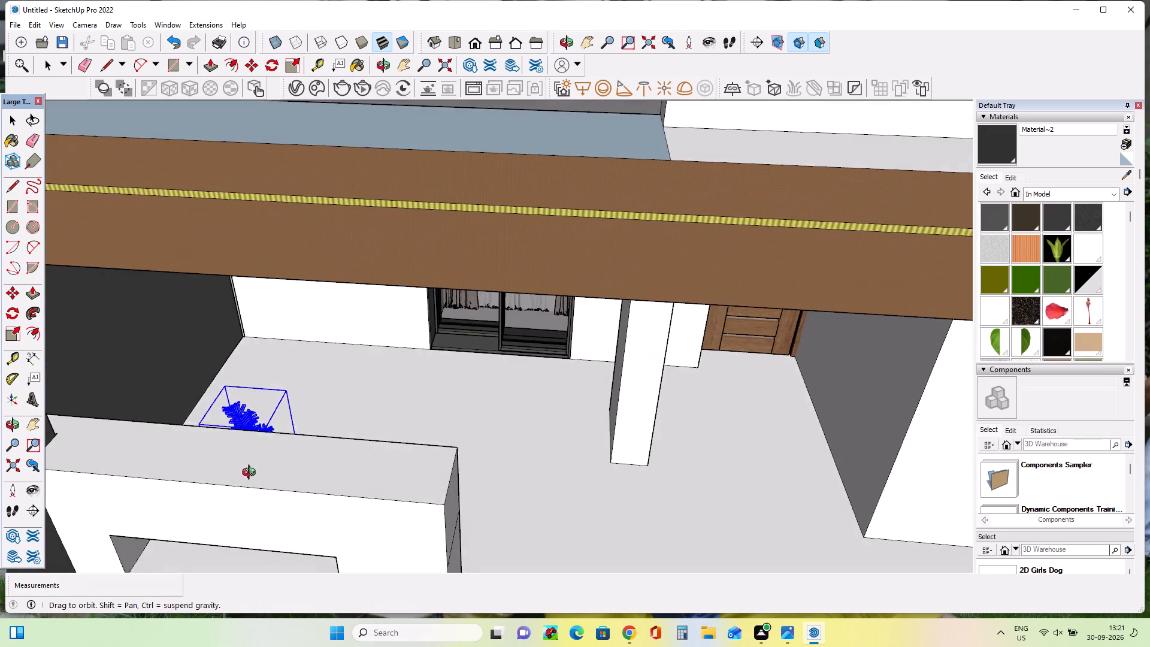
{"action": "middle_click_drag", "start_coordinate": [252, 474], "coordinate": [252, 473]}
Scale the balcony palm to about 2.50 along the blue axis and 1.55 along green, and widen it along red.
{"action": "left_click", "coordinate": [11, 331]}
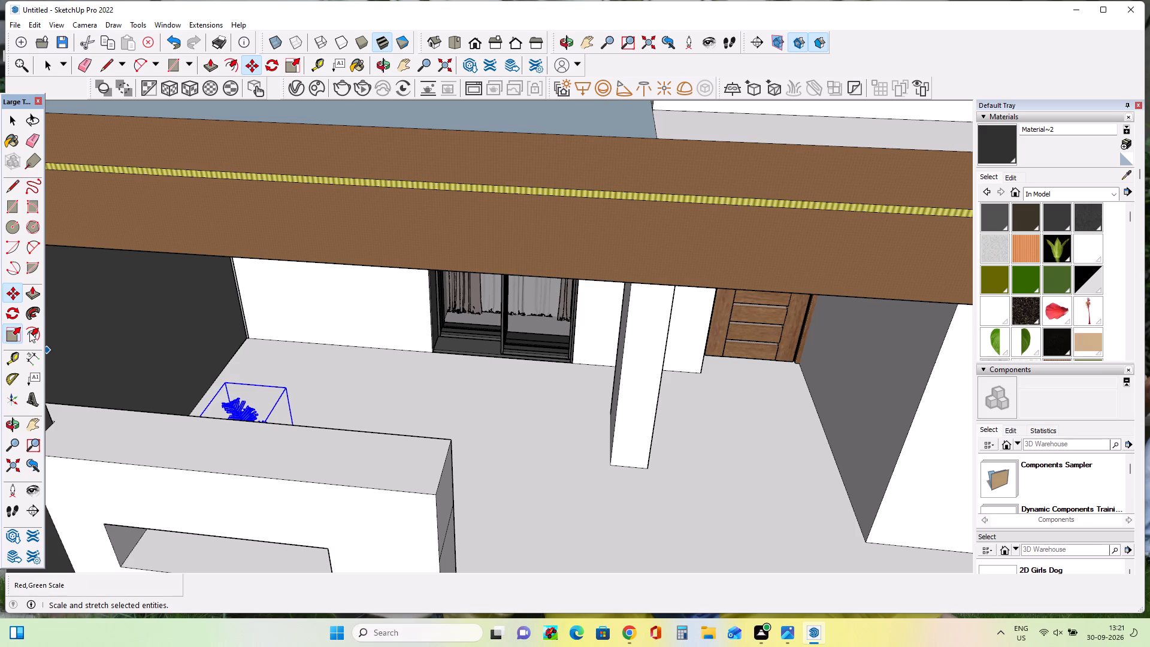
{"action": "double_click", "coordinate": [241, 398]}
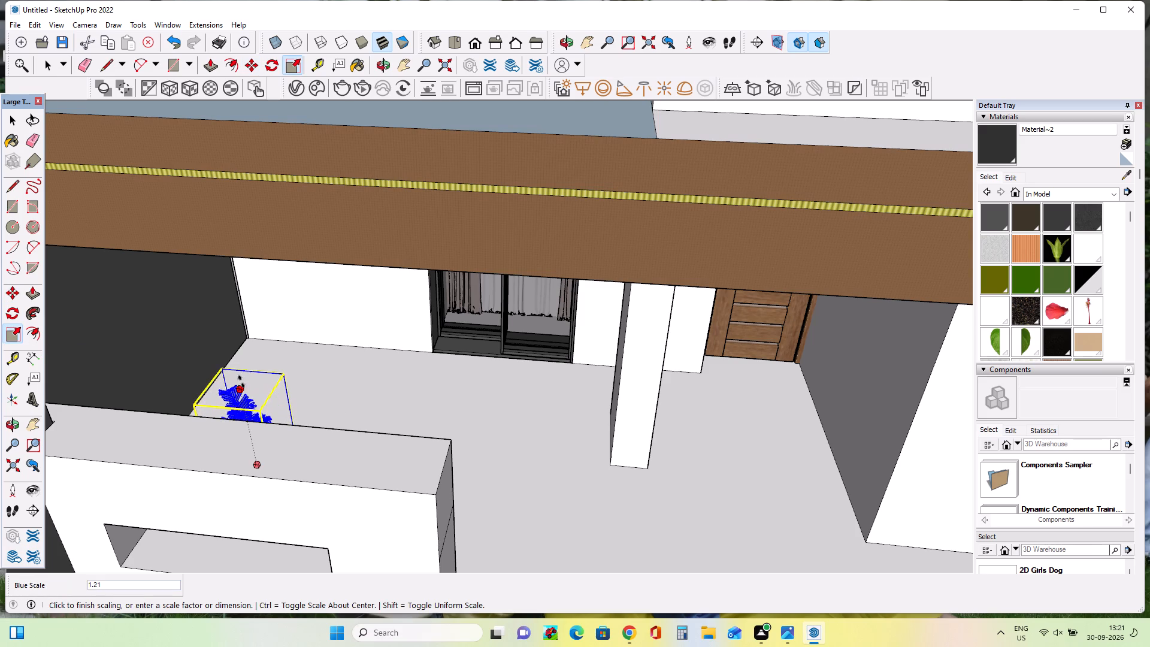
{"action": "left_click", "coordinate": [225, 295]}
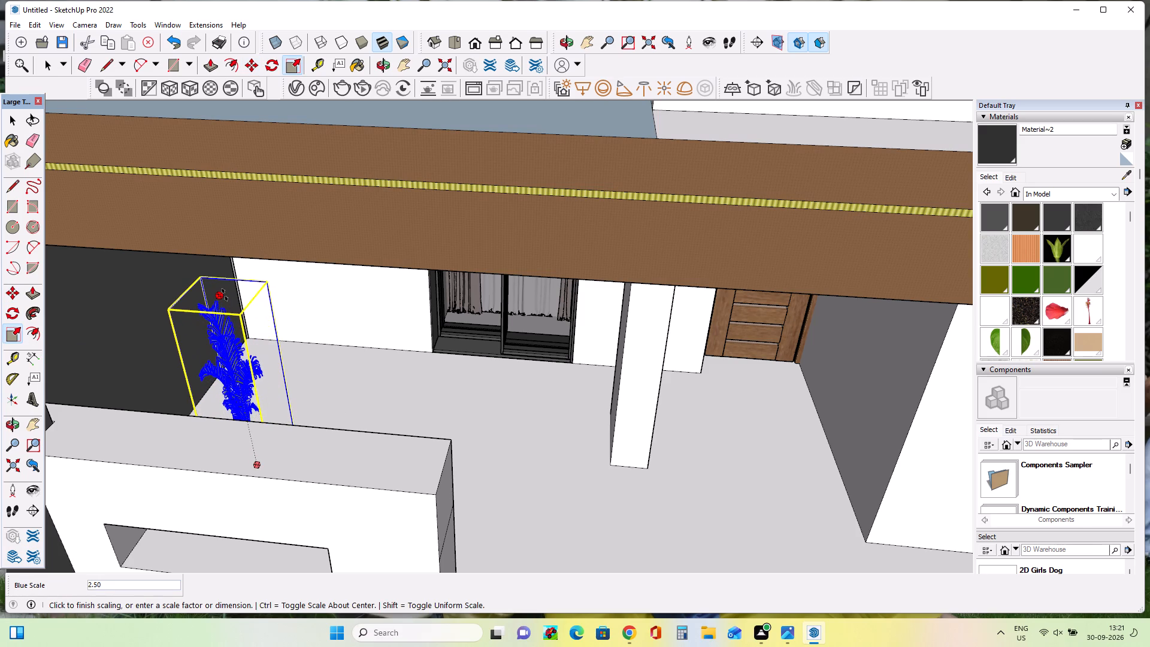
{"action": "double_click", "coordinate": [274, 385]}
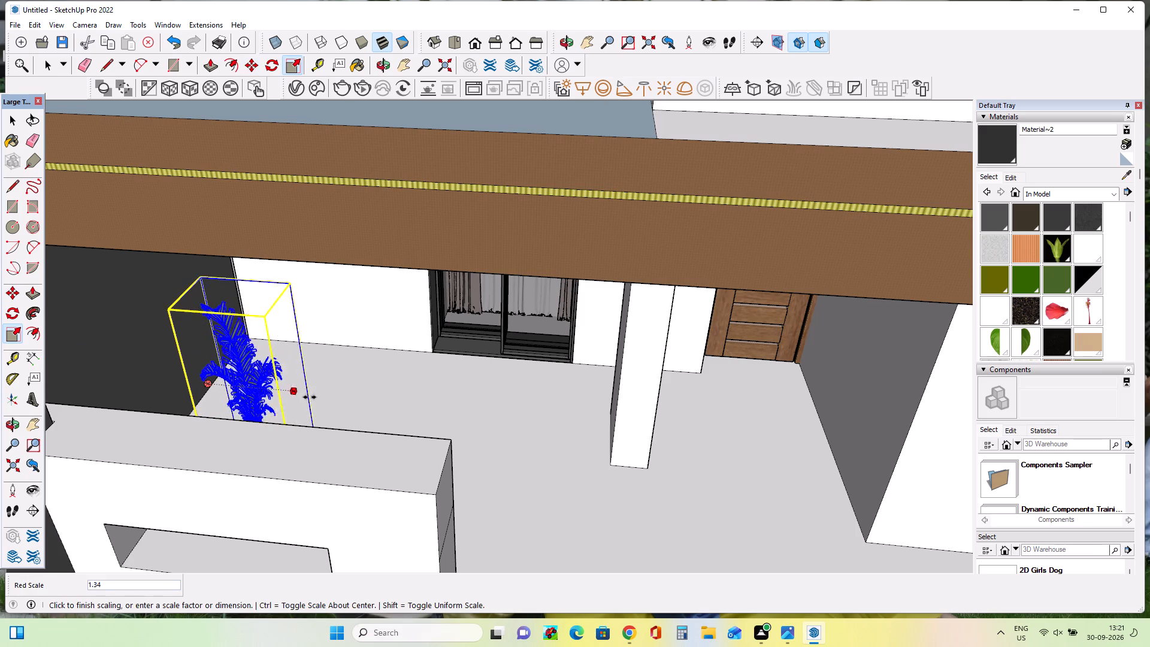
{"action": "double_click", "coordinate": [348, 412]}
{"action": "middle_click_drag", "start_coordinate": [274, 432], "coordinate": [334, 443]}
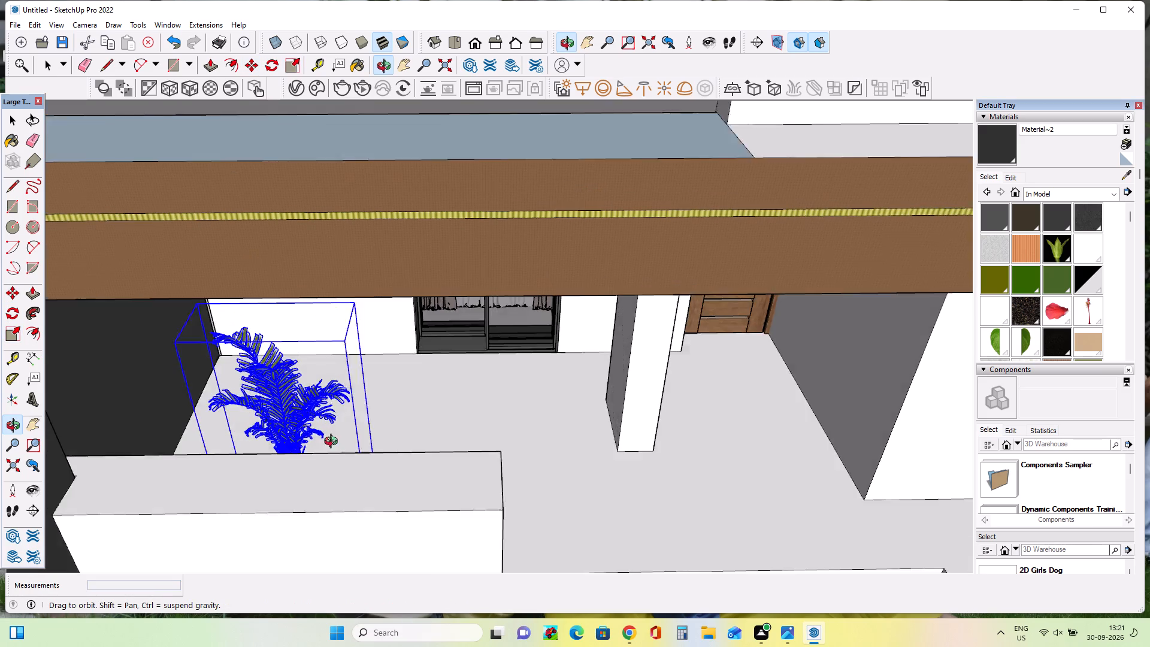
{"action": "middle_click_drag", "start_coordinate": [334, 443], "coordinate": [374, 413]}
{"action": "middle_click_drag", "start_coordinate": [309, 371], "coordinate": [302, 449]}
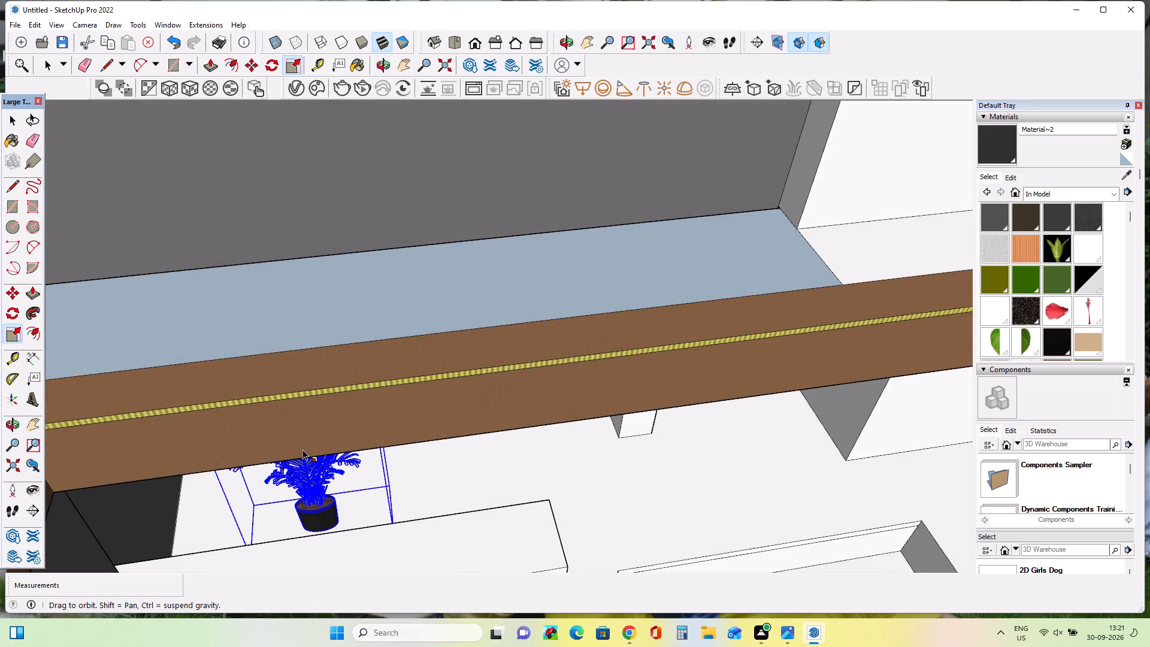
{"action": "double_click", "coordinate": [307, 486]}
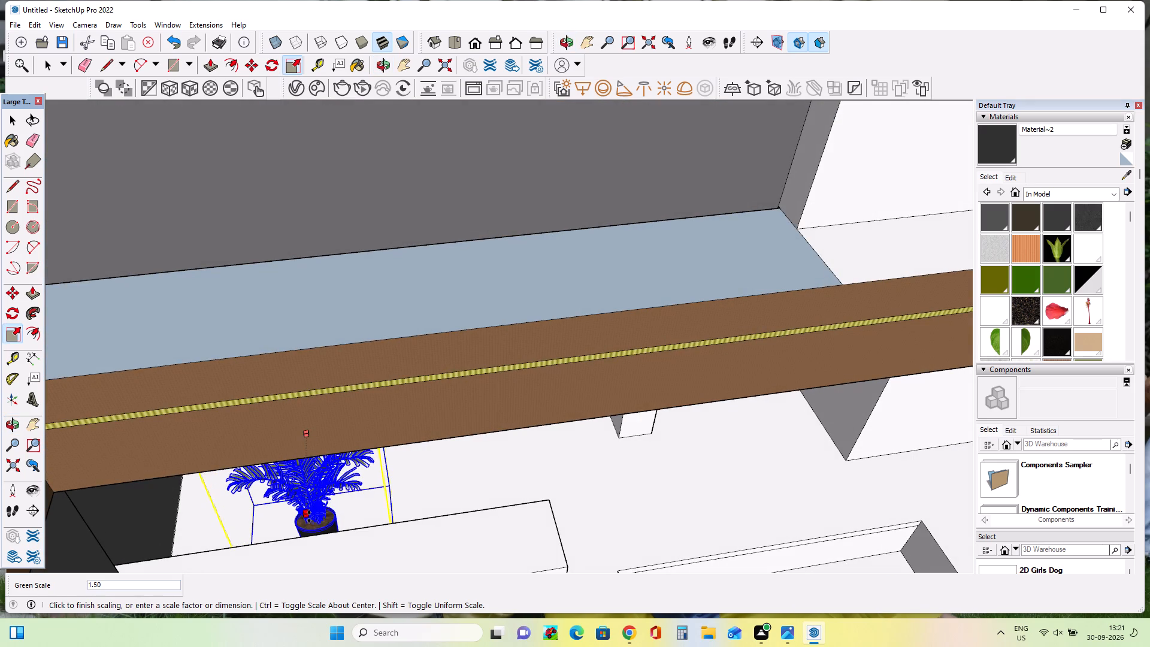
{"action": "double_click", "coordinate": [309, 516]}
Copy the scaled balcony palm up to the roof terrace behind the black grille, about 23' 3" away.
{"action": "scroll", "coordinate": [347, 524], "scroll_direction": "down", "scroll_amount": 8}
{"action": "middle_click_drag", "start_coordinate": [426, 551], "coordinate": [411, 487]}
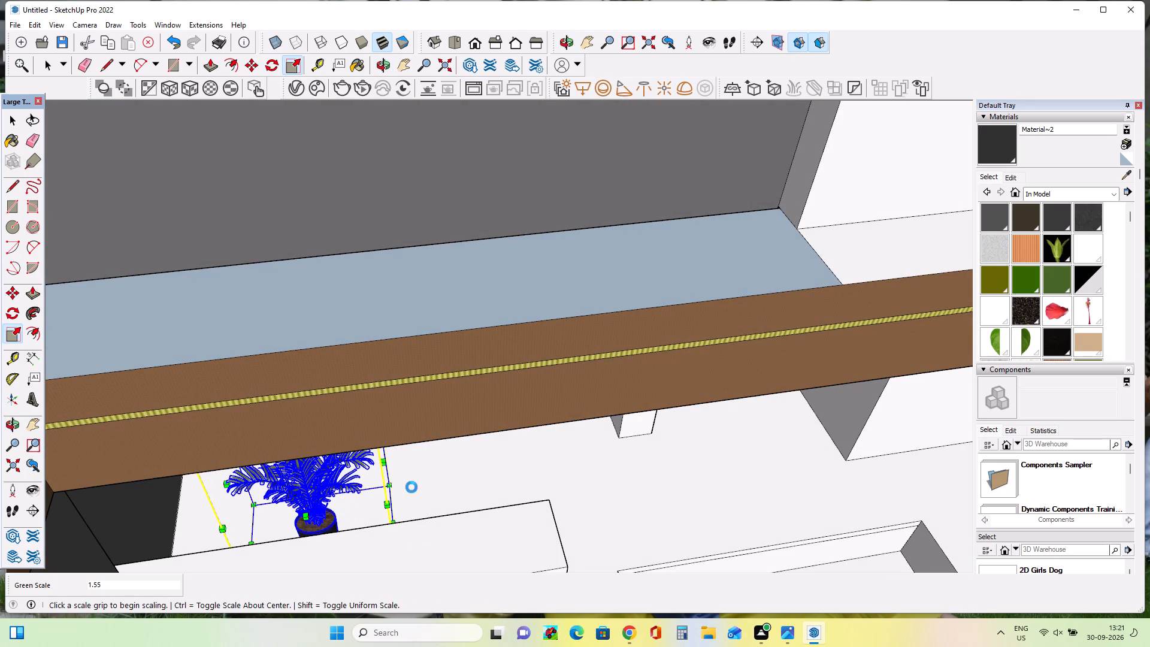
{"action": "middle_click_drag", "start_coordinate": [411, 487], "coordinate": [400, 436]}
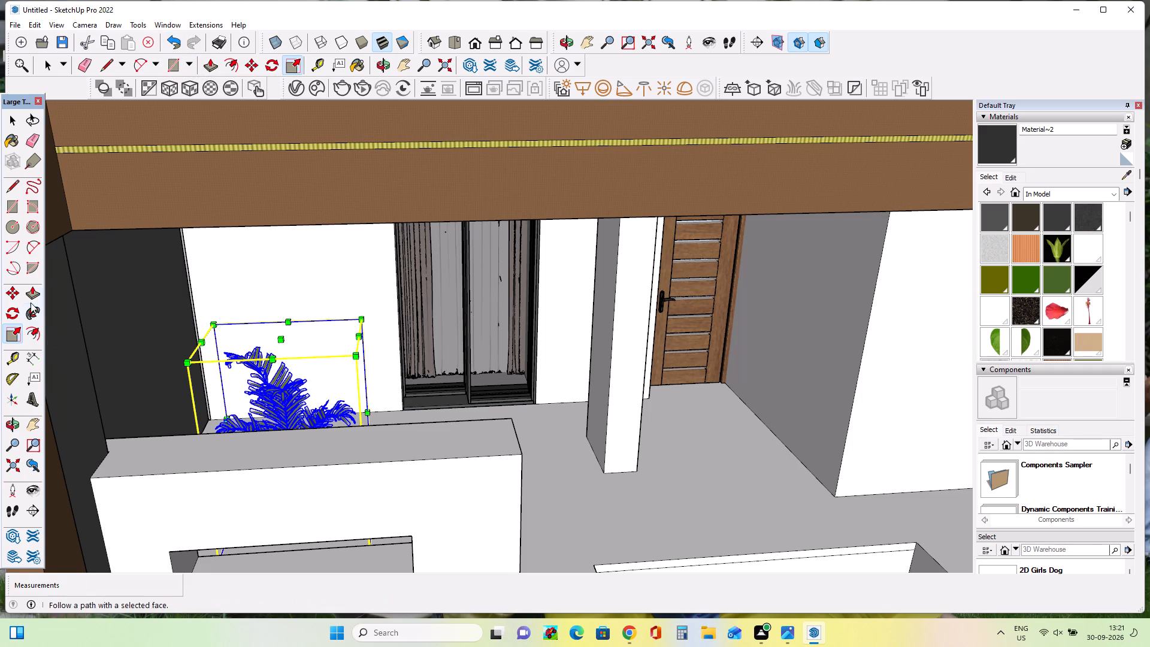
{"action": "left_click", "coordinate": [13, 294]}
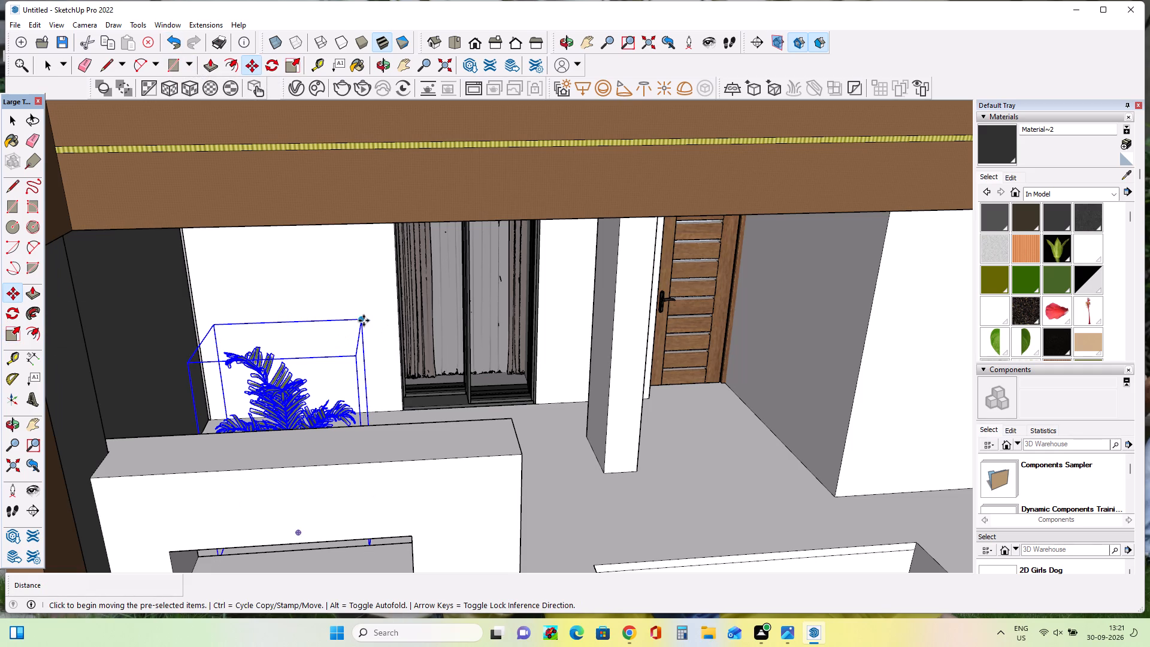
{"action": "double_click", "coordinate": [364, 321]}
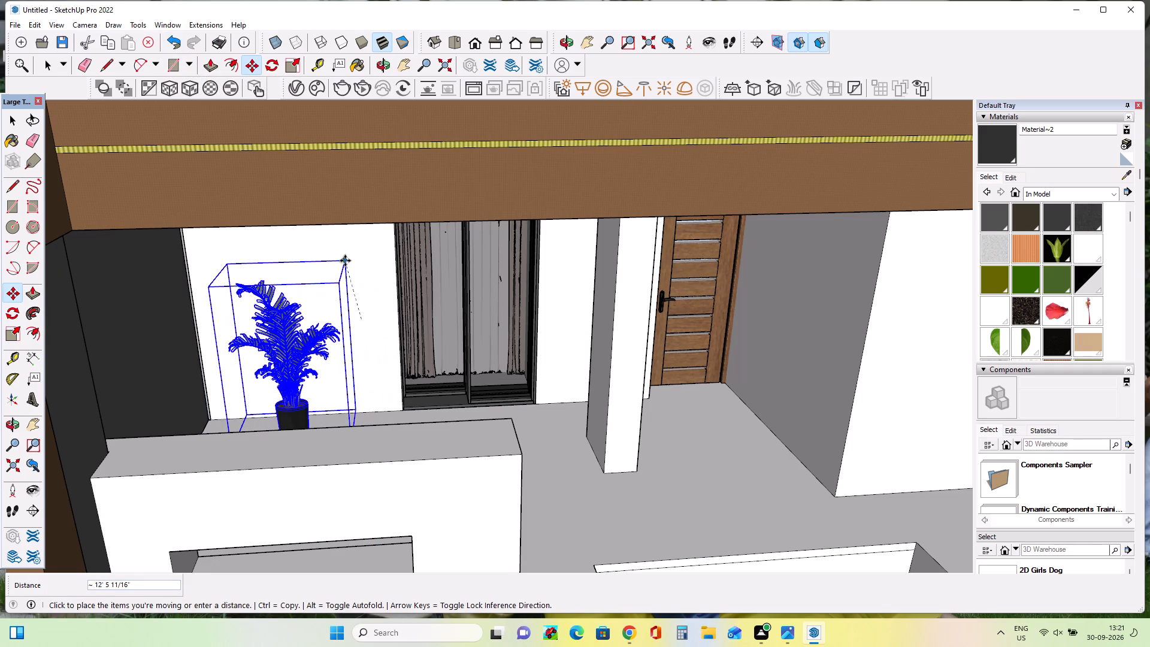
{"action": "scroll", "coordinate": [316, 188], "scroll_direction": "down", "scroll_amount": 5}
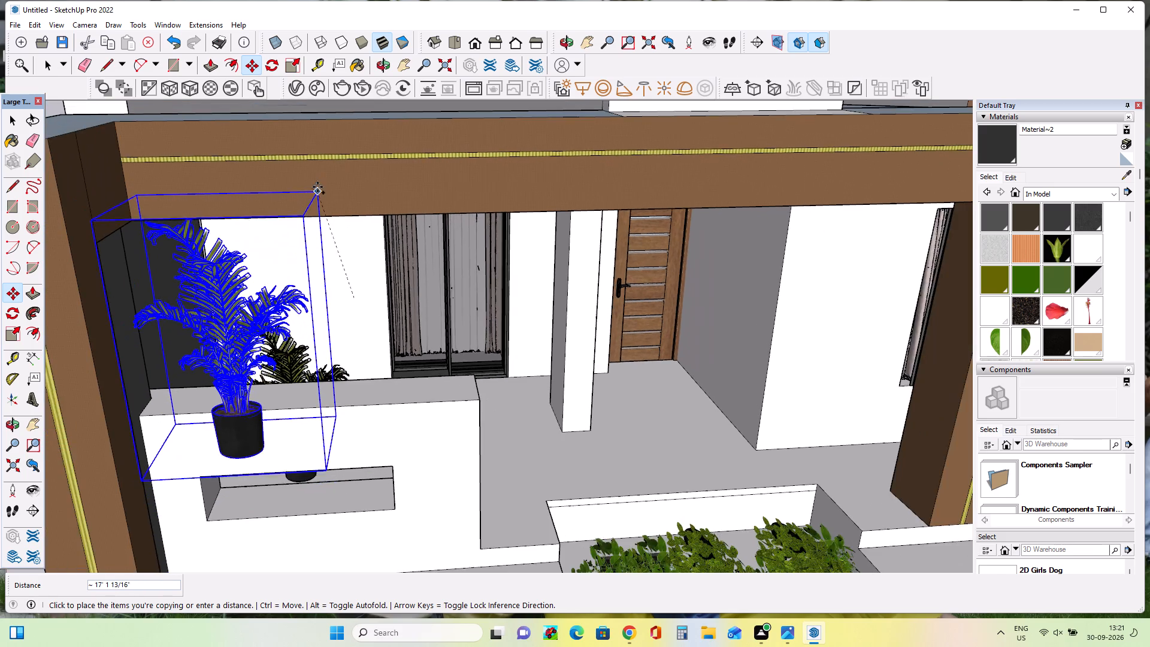
{"action": "scroll", "coordinate": [317, 187], "scroll_direction": "down", "scroll_amount": 15}
{"action": "middle_click_drag", "start_coordinate": [318, 187], "coordinate": [361, 331]}
{"action": "scroll", "coordinate": [350, 293], "scroll_direction": "down", "scroll_amount": 1}
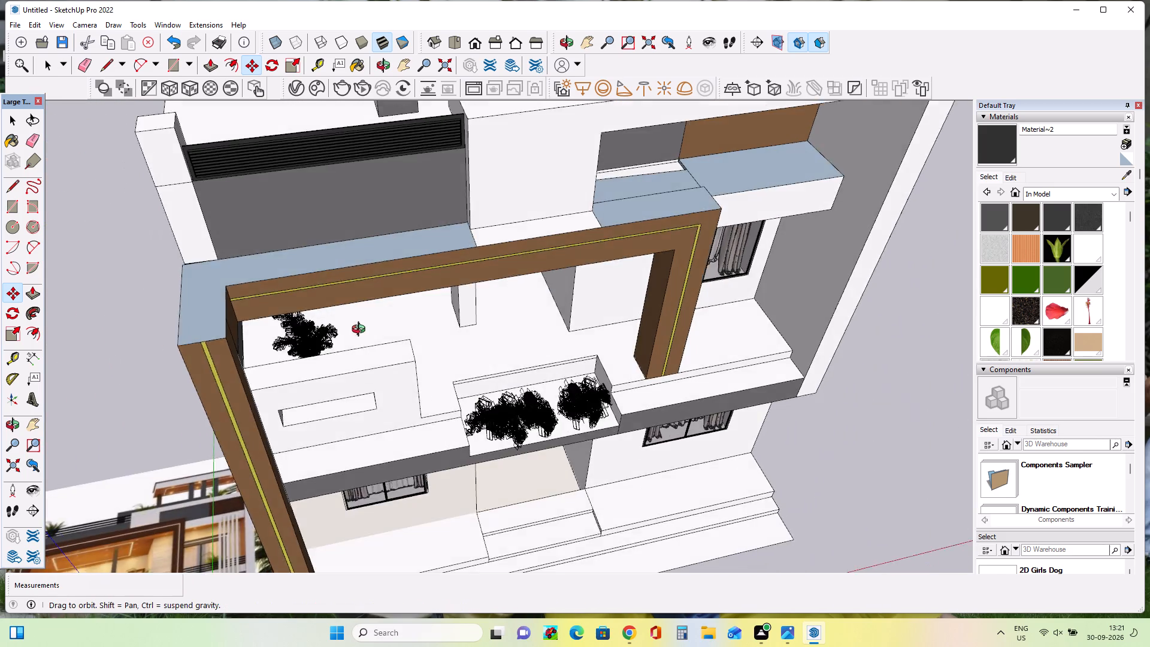
{"action": "middle_click_drag", "start_coordinate": [361, 331], "coordinate": [376, 378]}
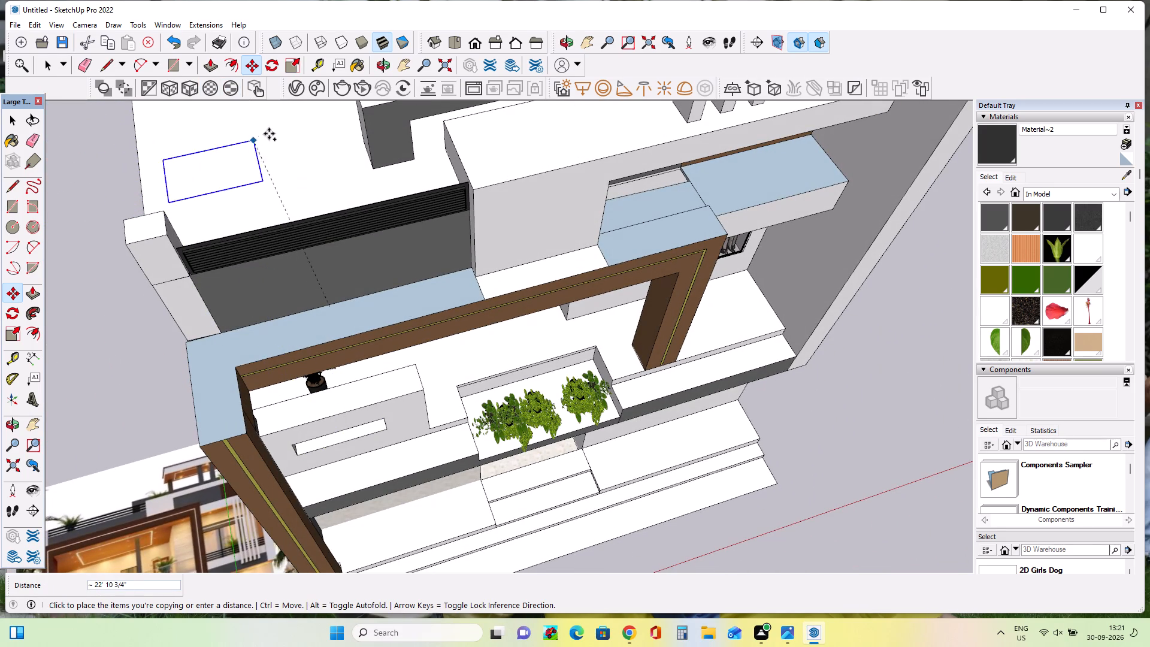
{"action": "double_click", "coordinate": [246, 135]}
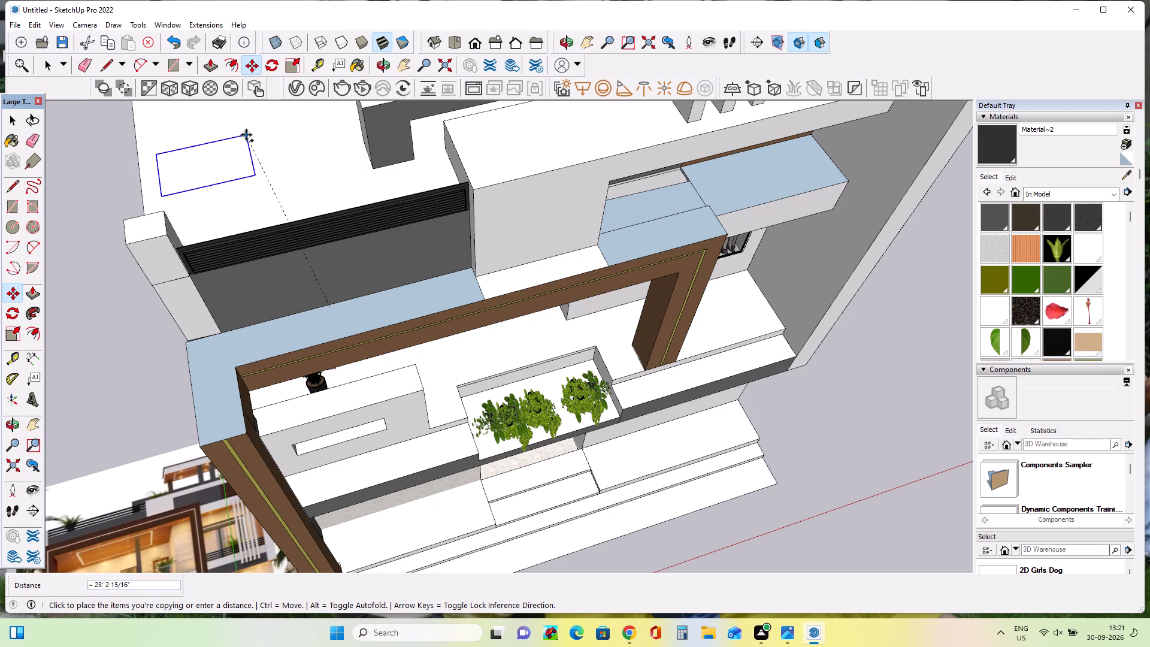
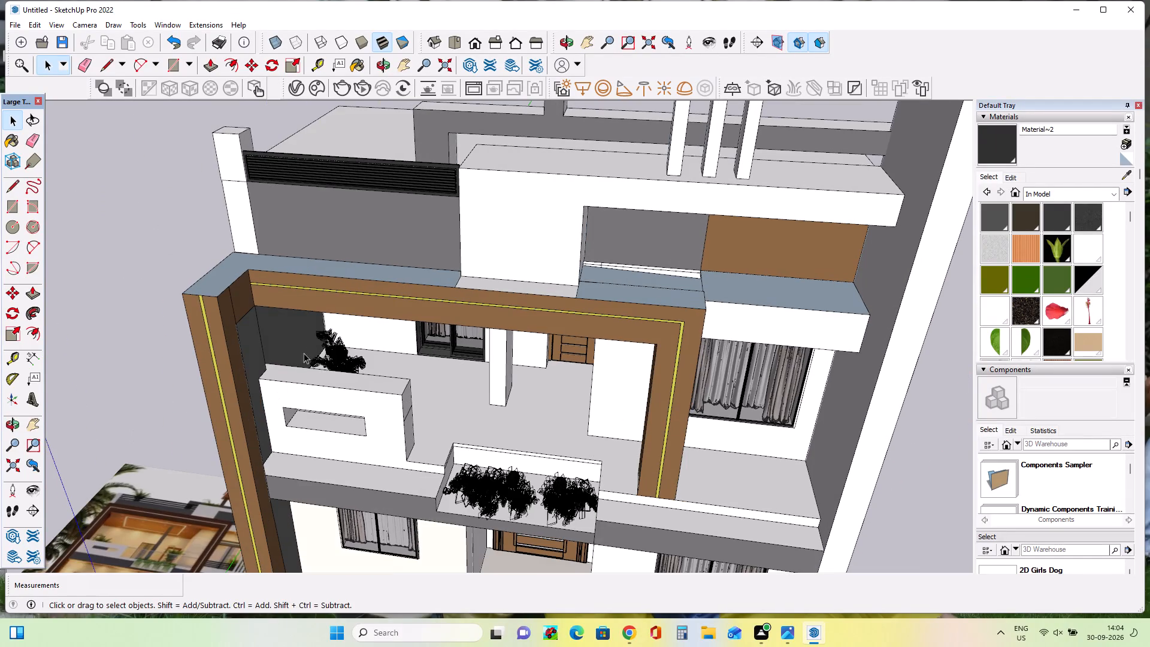
Copy the upper balcony palm and move the copy onto the roof terrace corner behind the black grille.
{"action": "middle_click_drag", "start_coordinate": [338, 363], "coordinate": [432, 344]}
{"action": "left_click", "coordinate": [18, 120]}
{"action": "left_click", "coordinate": [317, 380]}
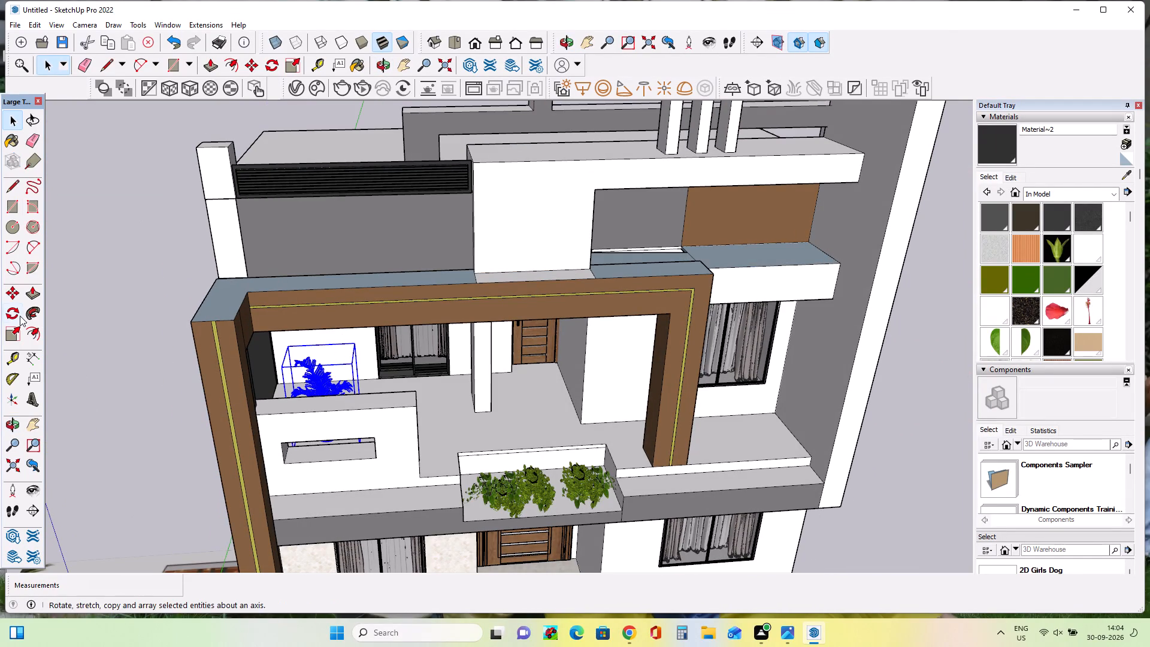
{"action": "left_click", "coordinate": [14, 294]}
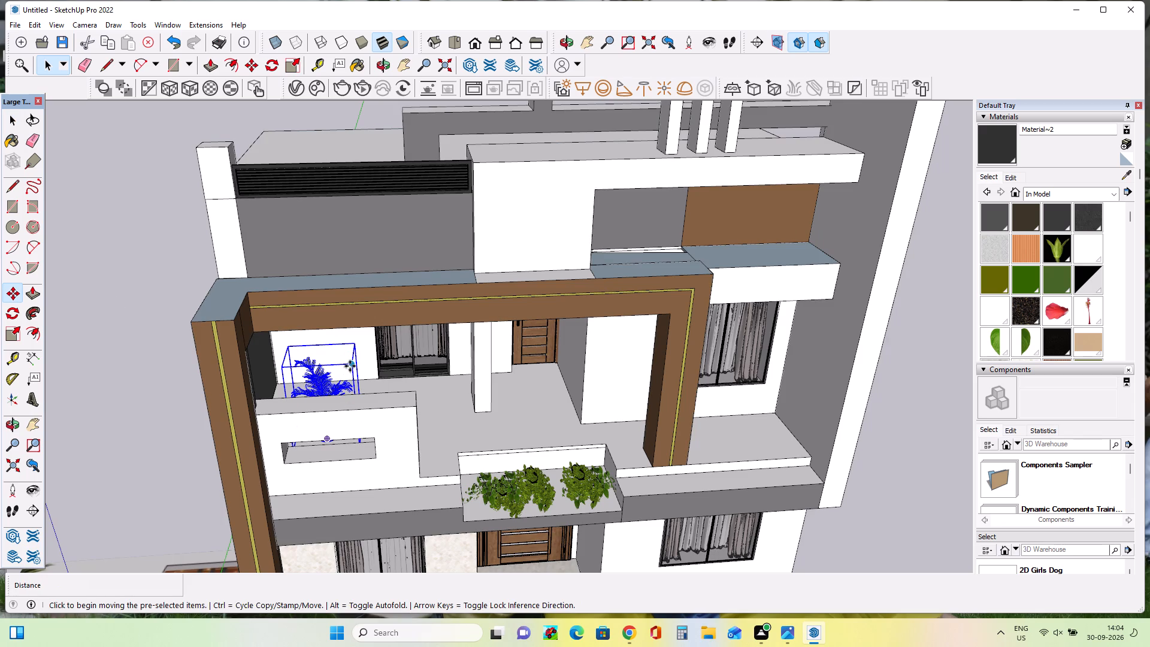
{"action": "double_click", "coordinate": [352, 365]}
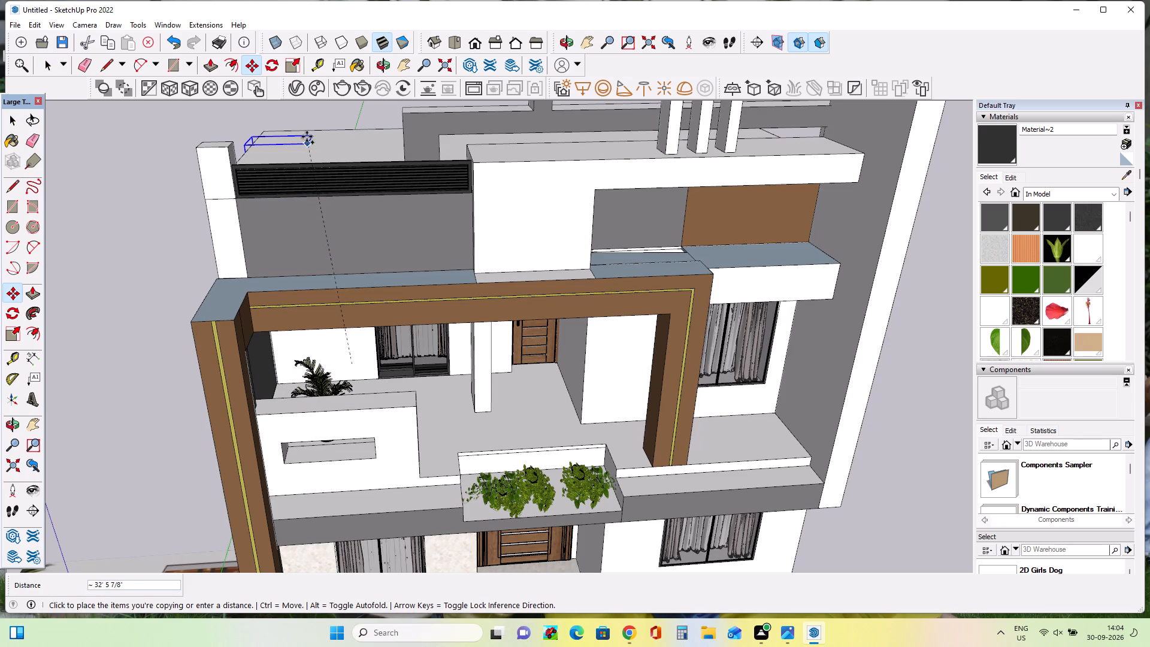
{"action": "middle_click_drag", "start_coordinate": [301, 116], "coordinate": [371, 264]}
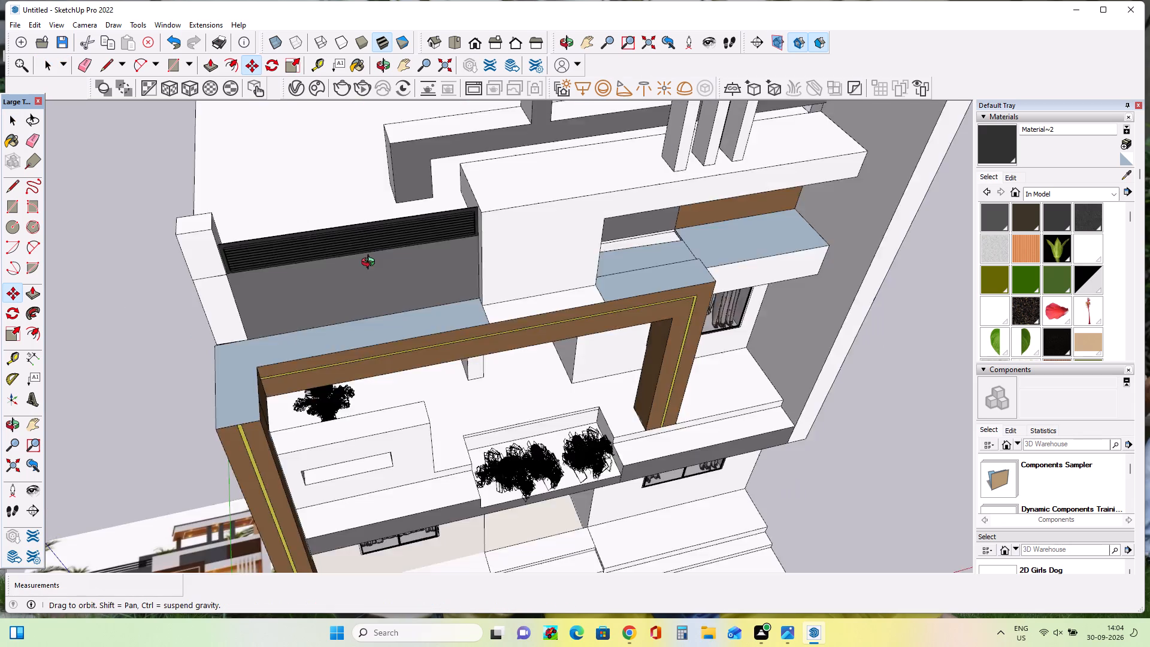
{"action": "middle_click_drag", "start_coordinate": [371, 264], "coordinate": [413, 312]}
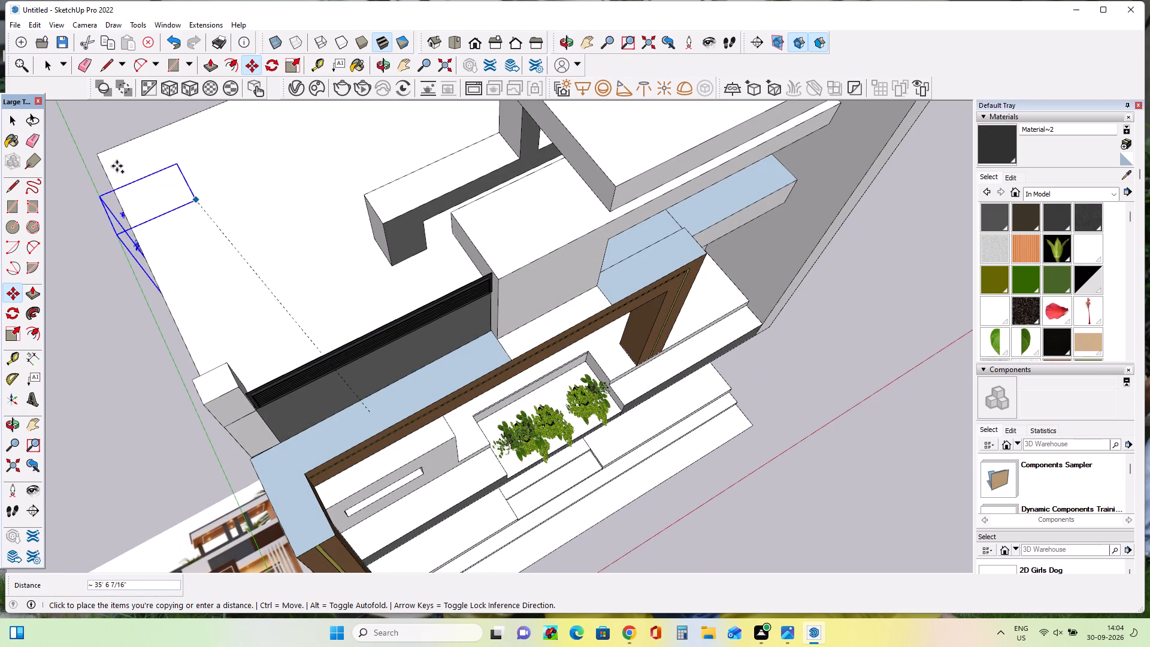
{"action": "double_click", "coordinate": [95, 171]}
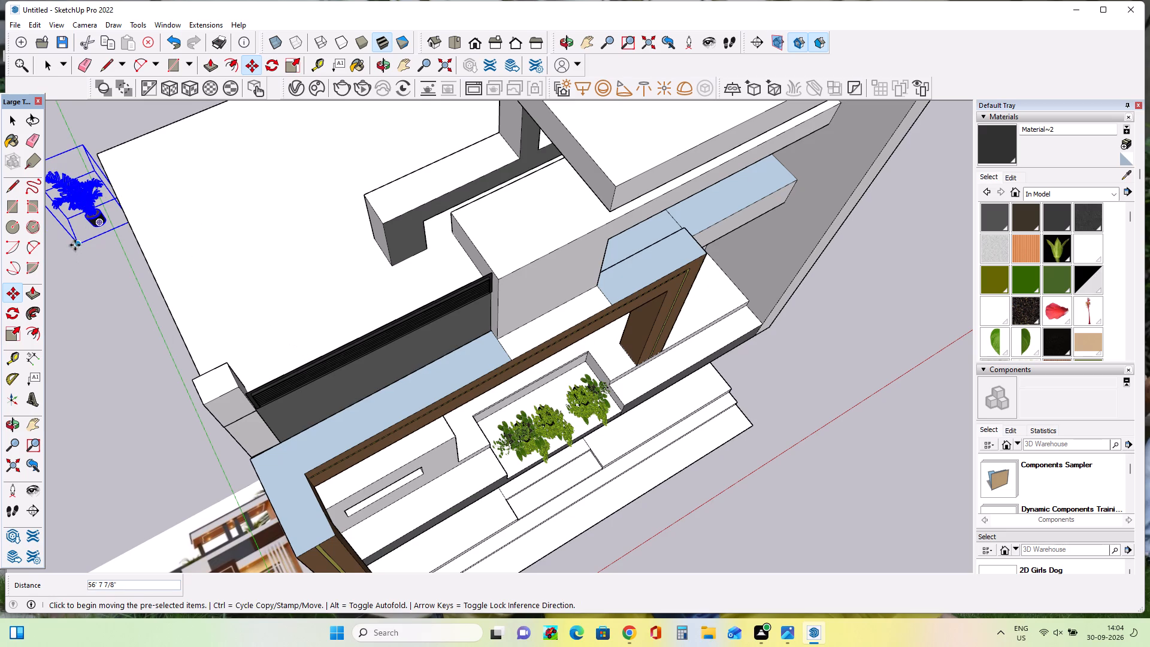
{"action": "left_click", "coordinate": [77, 245]}
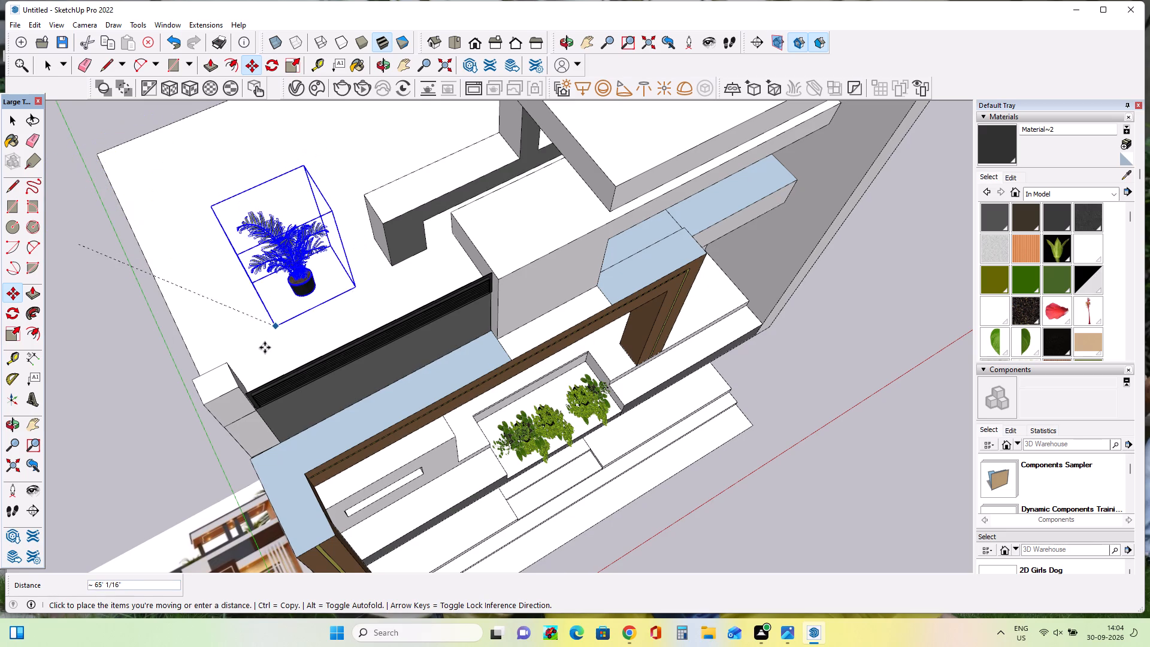
{"action": "double_click", "coordinate": [244, 373]}
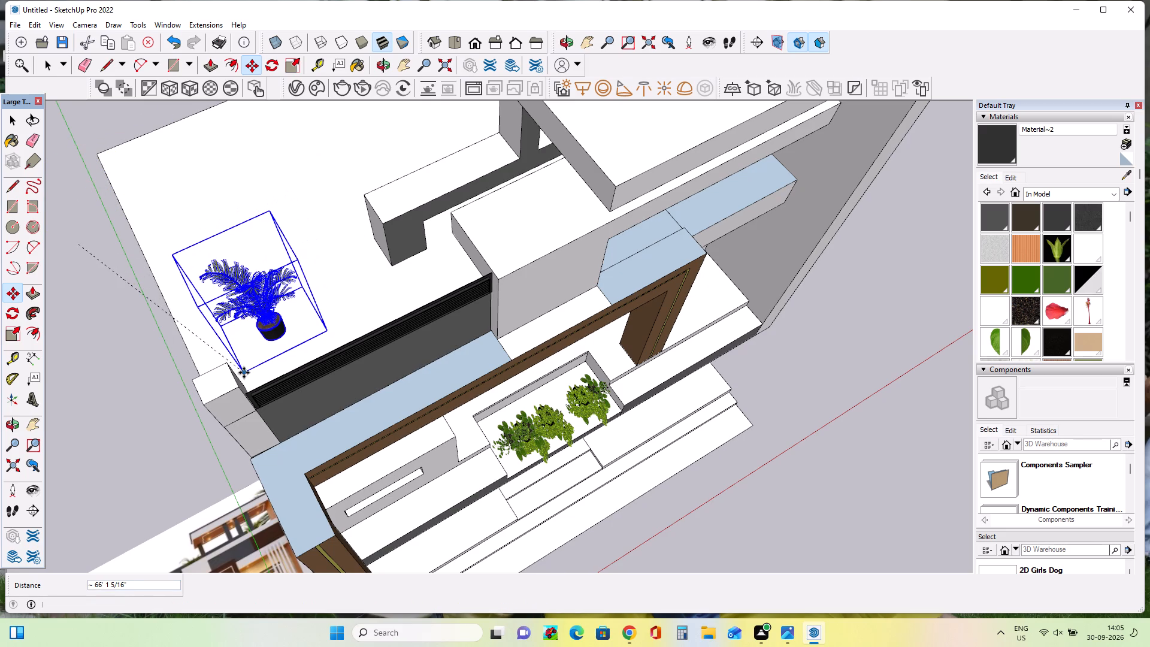
Scale the roof terrace palm down to about 0.79 along the blue axis and deselect it.
{"action": "middle_click_drag", "start_coordinate": [358, 407], "coordinate": [258, 170]}
{"action": "scroll", "coordinate": [361, 395], "scroll_direction": "down", "scroll_amount": 1}
{"action": "middle_click", "coordinate": [258, 170]}
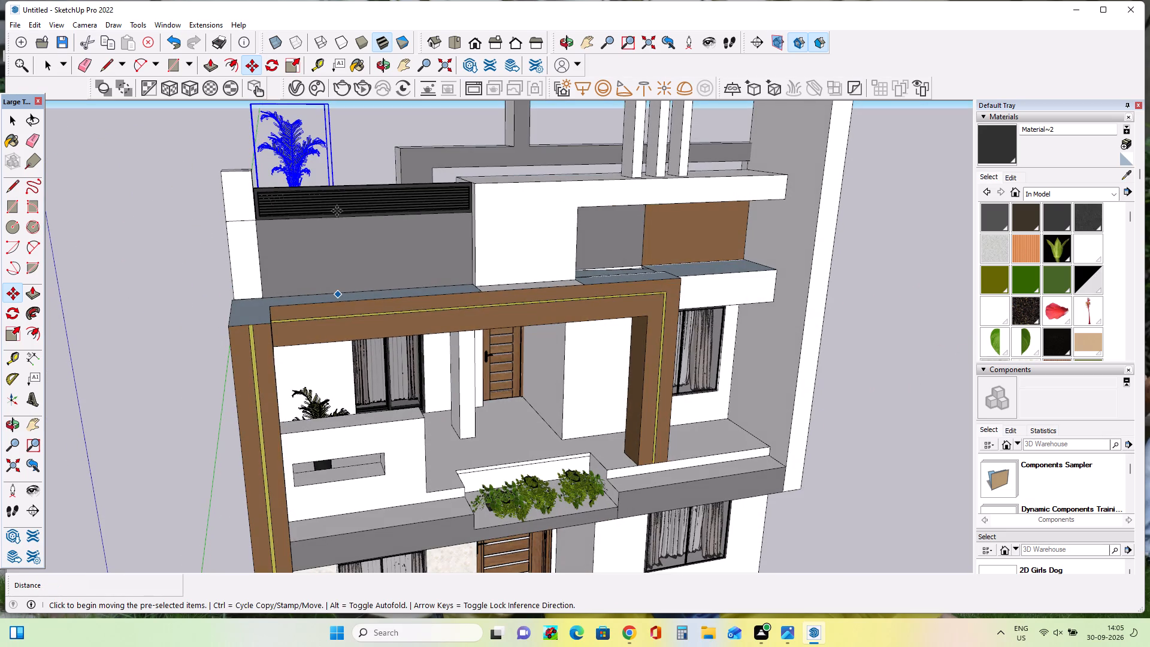
{"action": "middle_click_drag", "start_coordinate": [343, 249], "coordinate": [328, 237]}
{"action": "middle_click", "coordinate": [328, 237]}
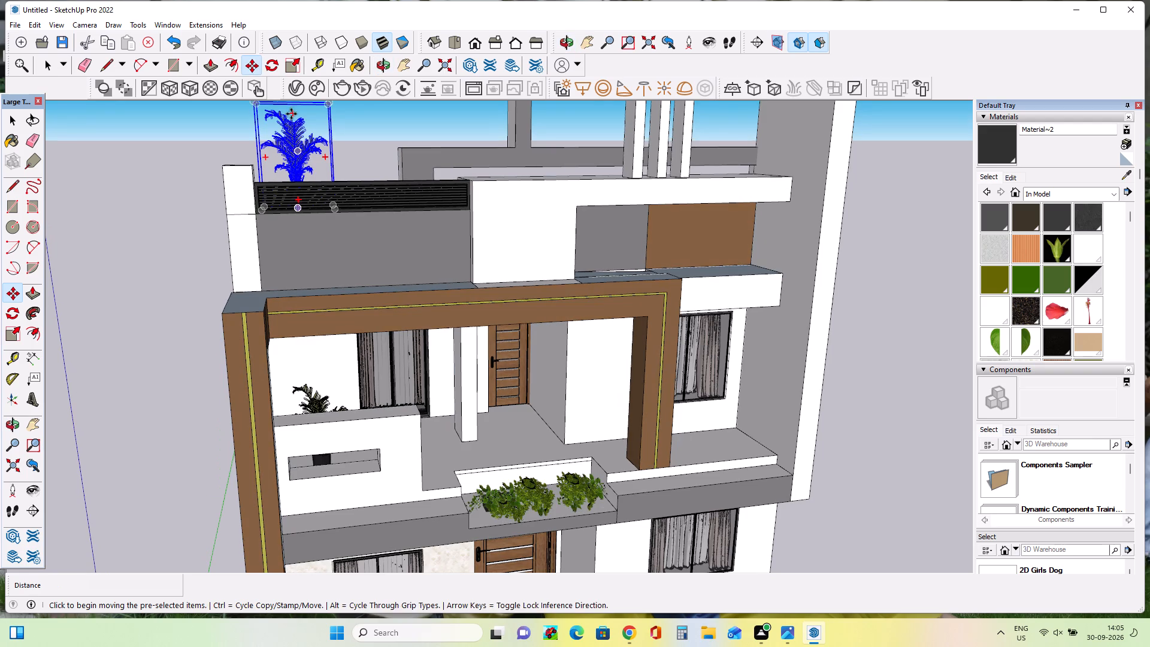
{"action": "middle_click_drag", "start_coordinate": [305, 141], "coordinate": [352, 292]}
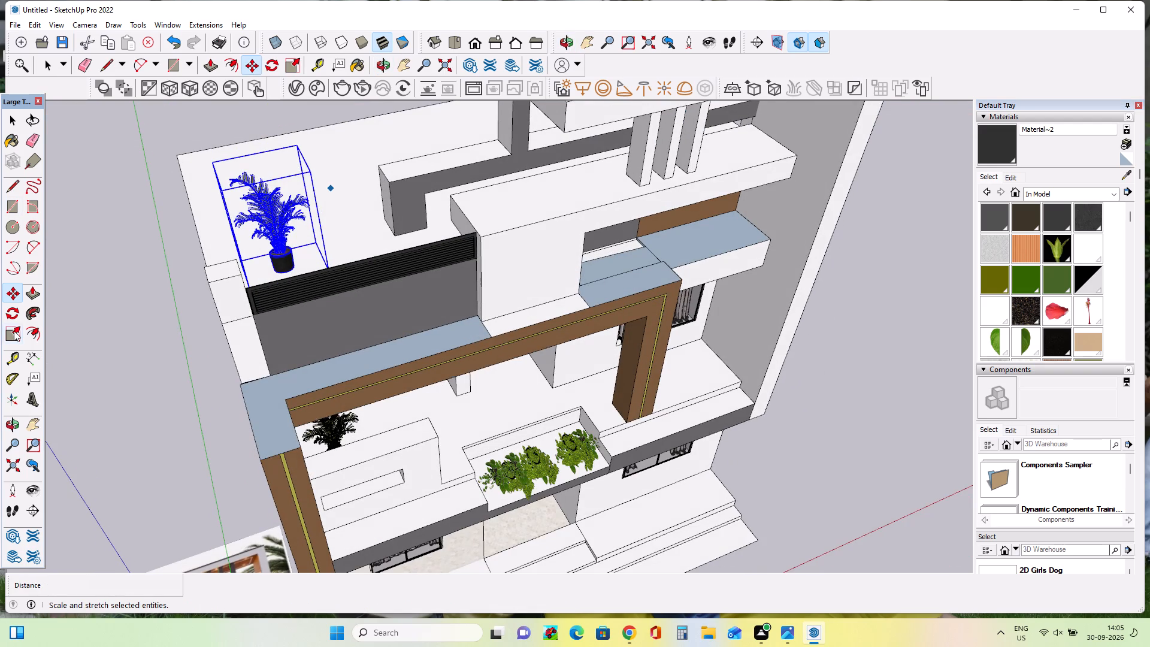
{"action": "left_click", "coordinate": [14, 331]}
{"action": "double_click", "coordinate": [262, 163]}
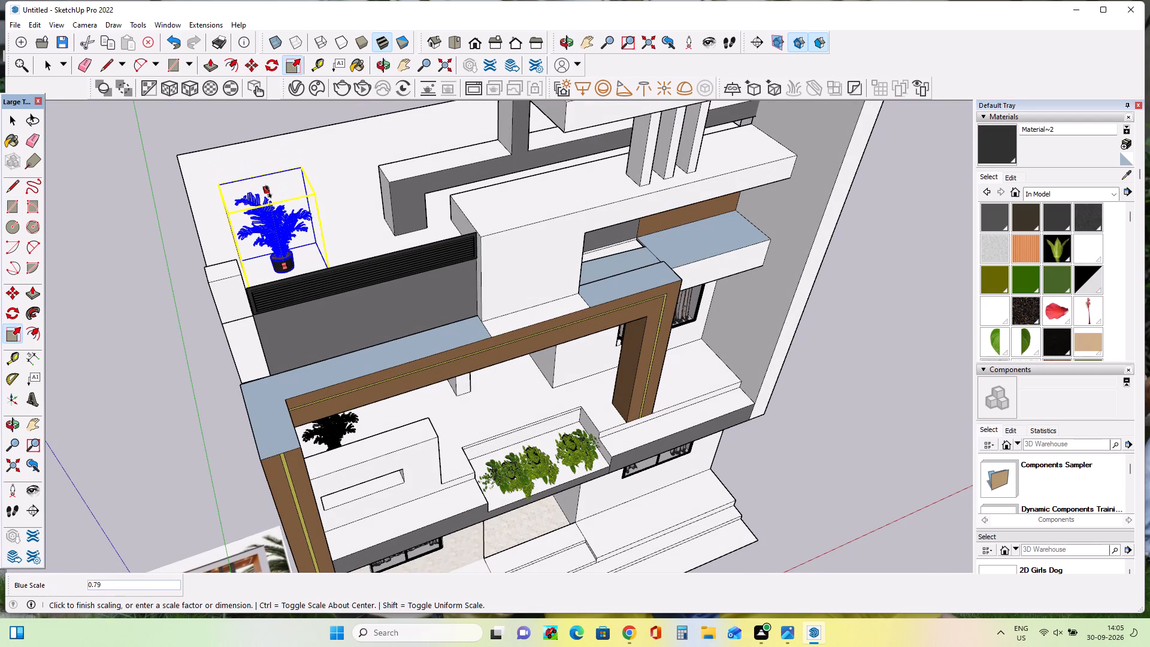
{"action": "double_click", "coordinate": [268, 192]}
{"action": "middle_click_drag", "start_coordinate": [397, 384], "coordinate": [350, 264]}
{"action": "left_click", "coordinate": [13, 126]}
{"action": "double_click", "coordinate": [127, 205]}
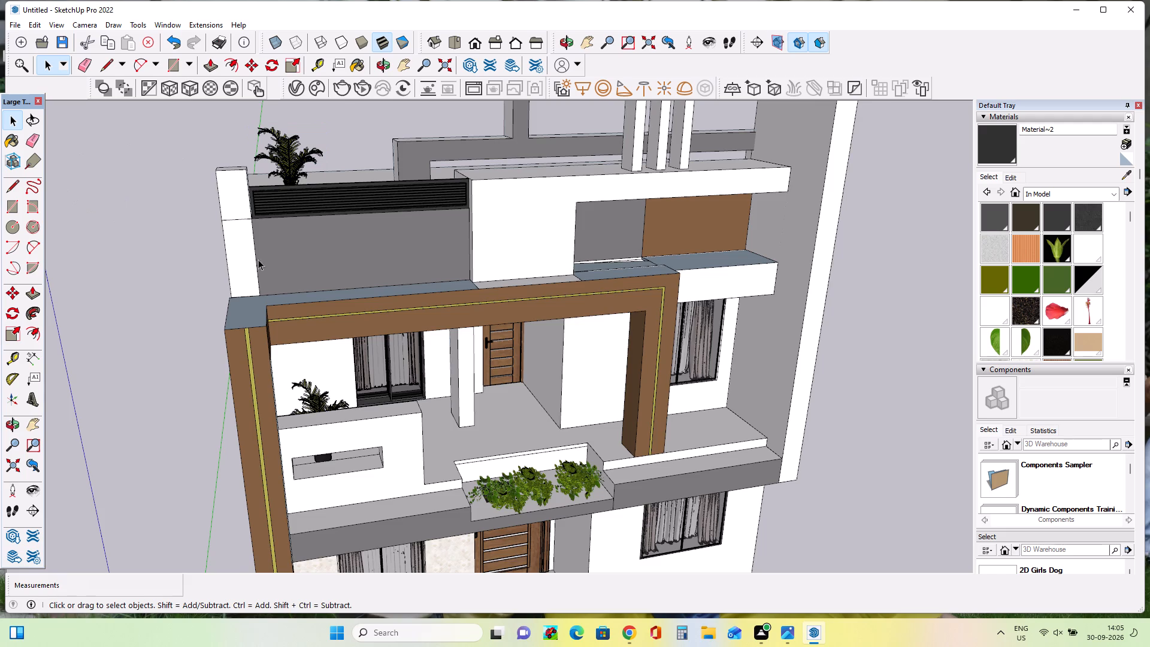
Examine the house's front elevation from several angles and compare it with the reference image modren villa.png in Photos.
{"action": "scroll", "coordinate": [262, 291], "scroll_direction": "down", "scroll_amount": 12}
{"action": "middle_click_drag", "start_coordinate": [364, 407], "coordinate": [314, 338]}
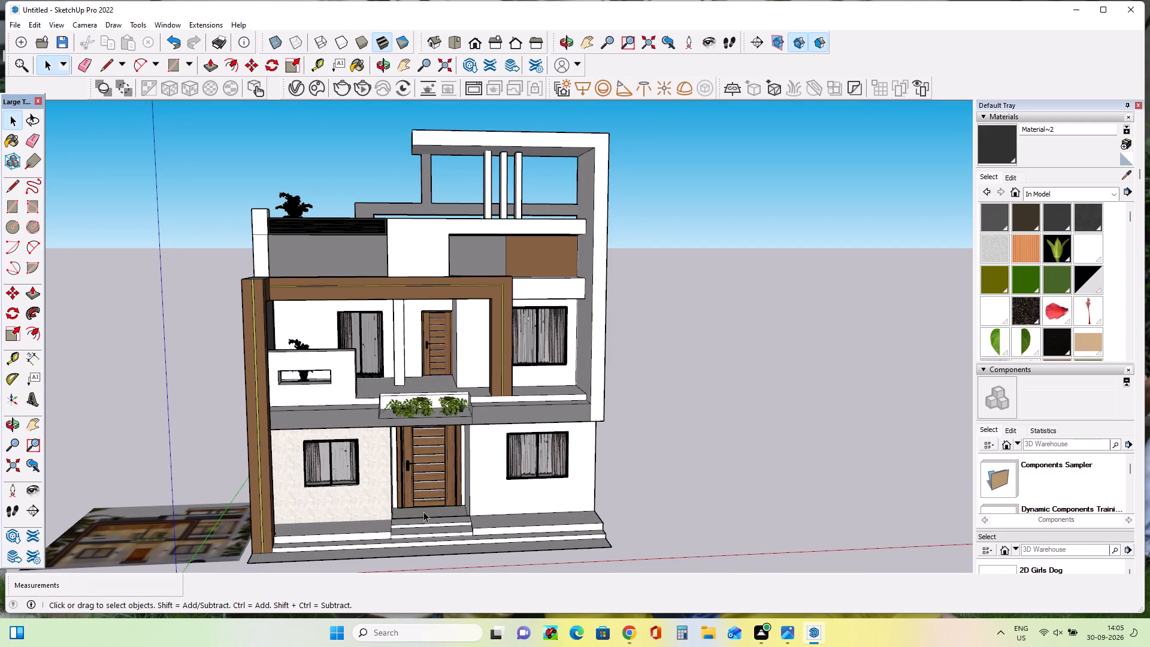
{"action": "middle_click_drag", "start_coordinate": [423, 512], "coordinate": [421, 488]}
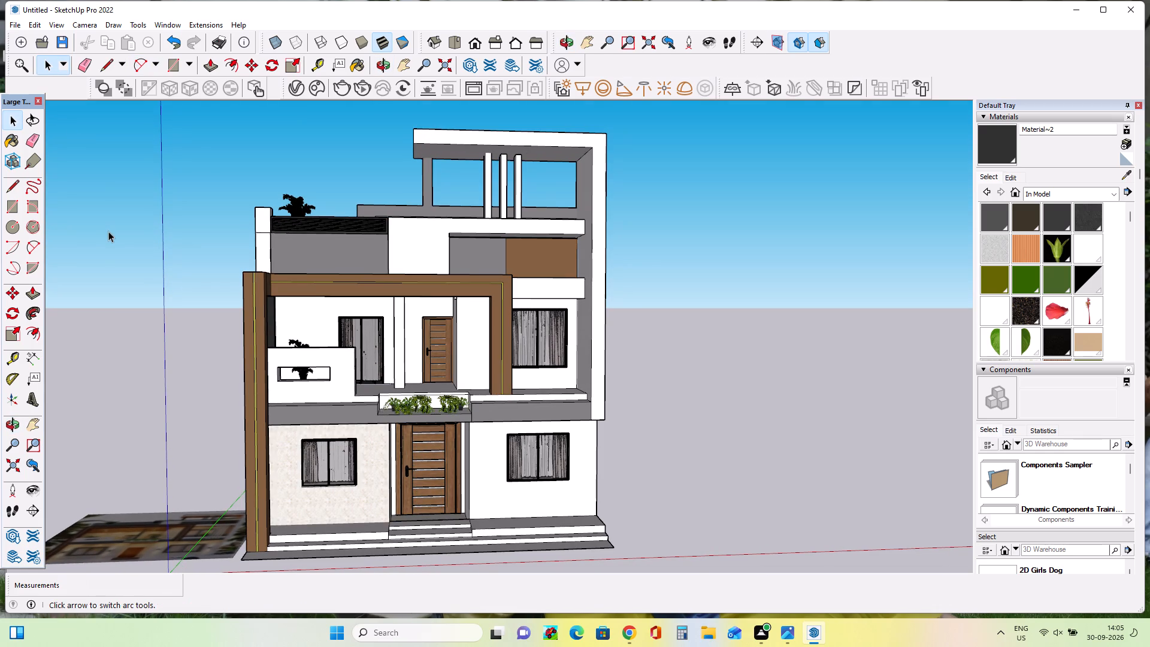
{"action": "middle_click", "coordinate": [437, 291]}
{"action": "middle_click_drag", "start_coordinate": [440, 285], "coordinate": [444, 262]}
{"action": "middle_click_drag", "start_coordinate": [444, 258], "coordinate": [447, 172]}
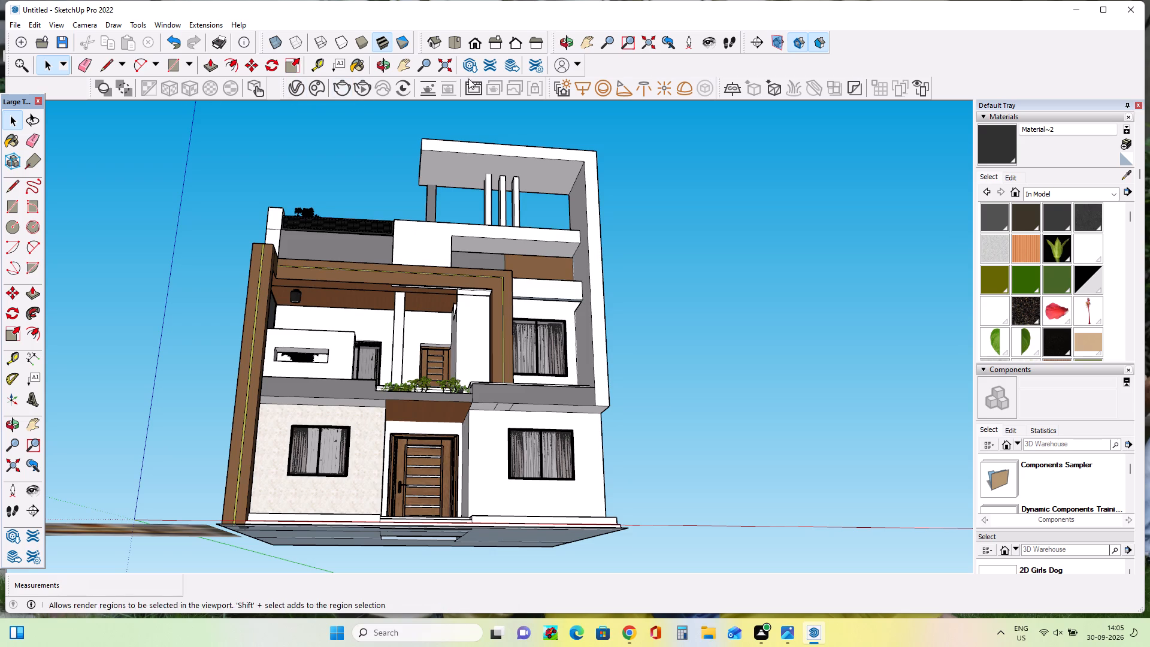
{"action": "left_click", "coordinate": [598, 89]}
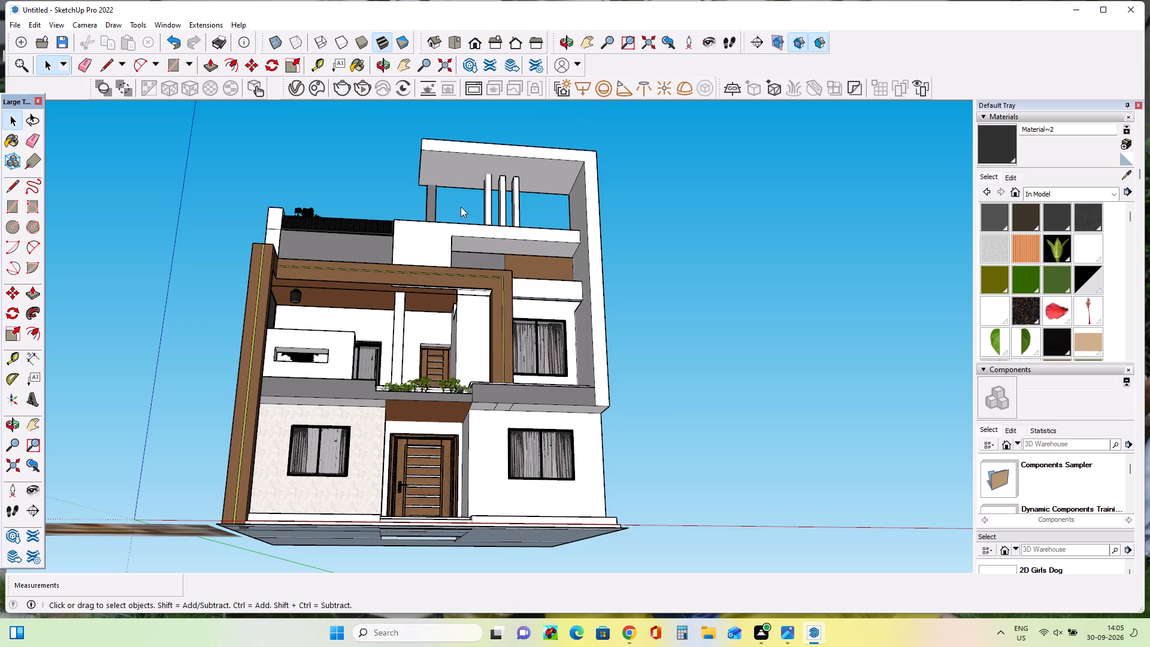
{"action": "left_click", "coordinate": [17, 232]}
{"action": "double_click", "coordinate": [15, 225]}
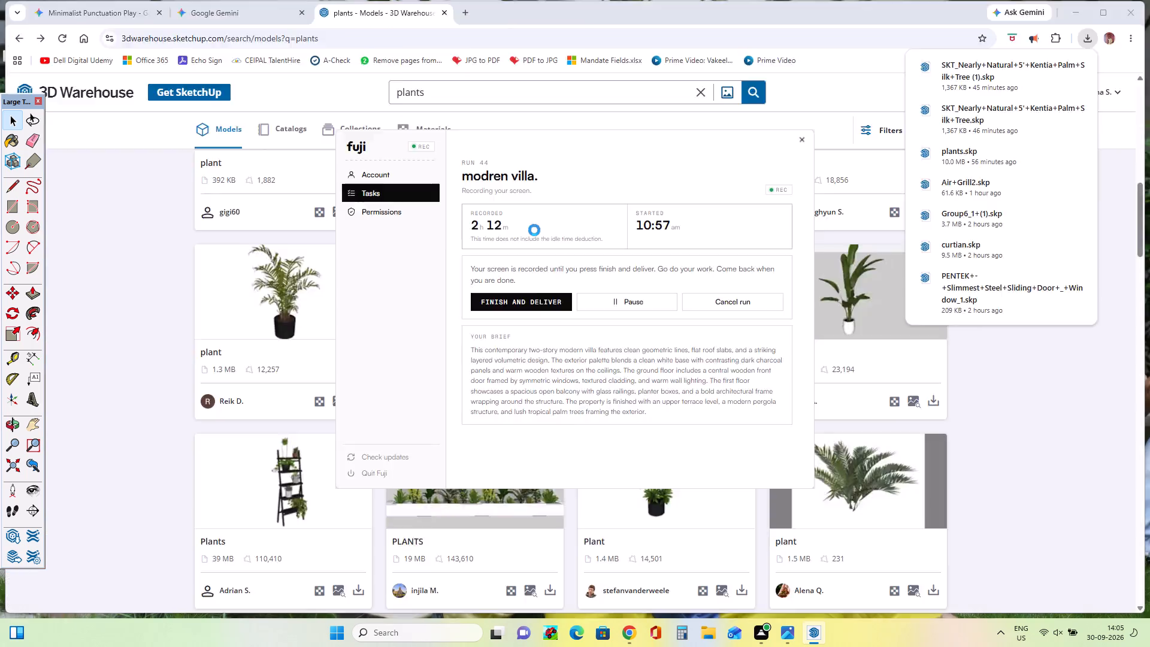
{"action": "middle_click_drag", "start_coordinate": [648, 322], "coordinate": [675, 448]}
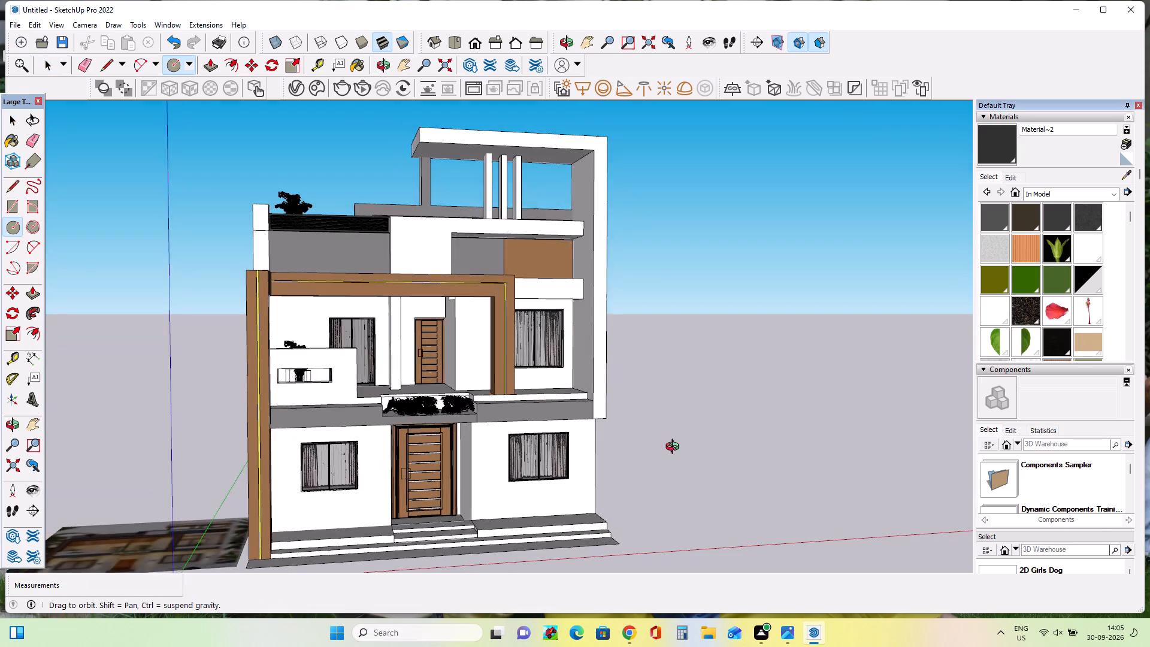
{"action": "middle_click_drag", "start_coordinate": [675, 448], "coordinate": [676, 451]}
{"action": "middle_click_drag", "start_coordinate": [690, 395], "coordinate": [673, 443]}
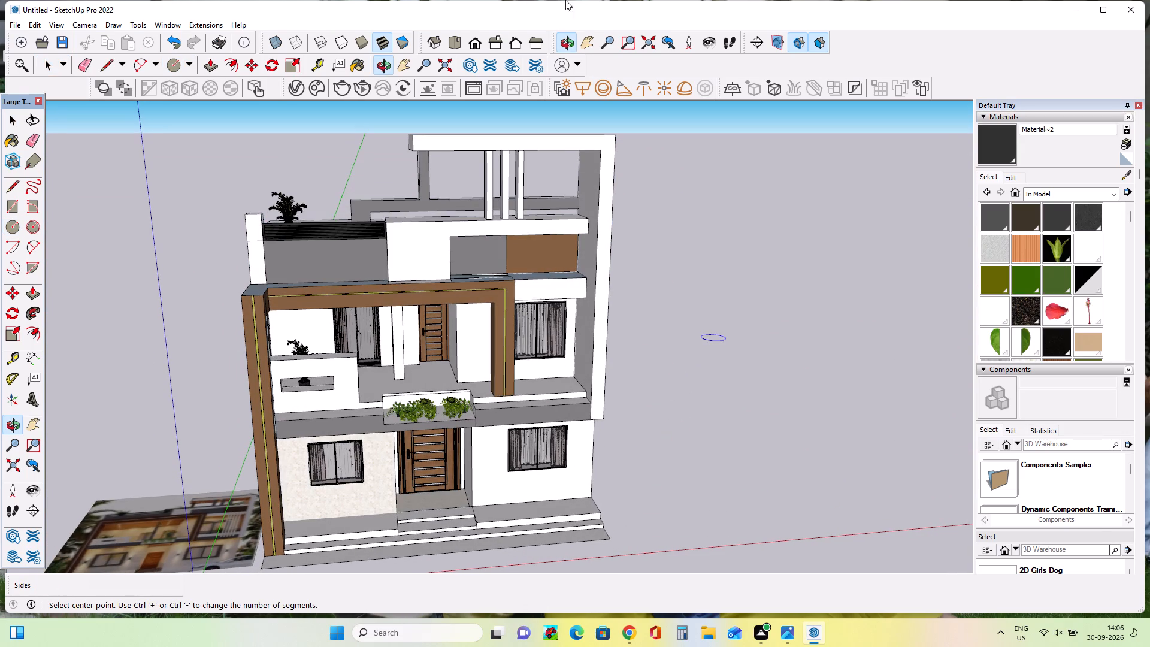
{"action": "left_click", "coordinate": [795, 639]}
{"action": "left_click", "coordinate": [726, 570]}
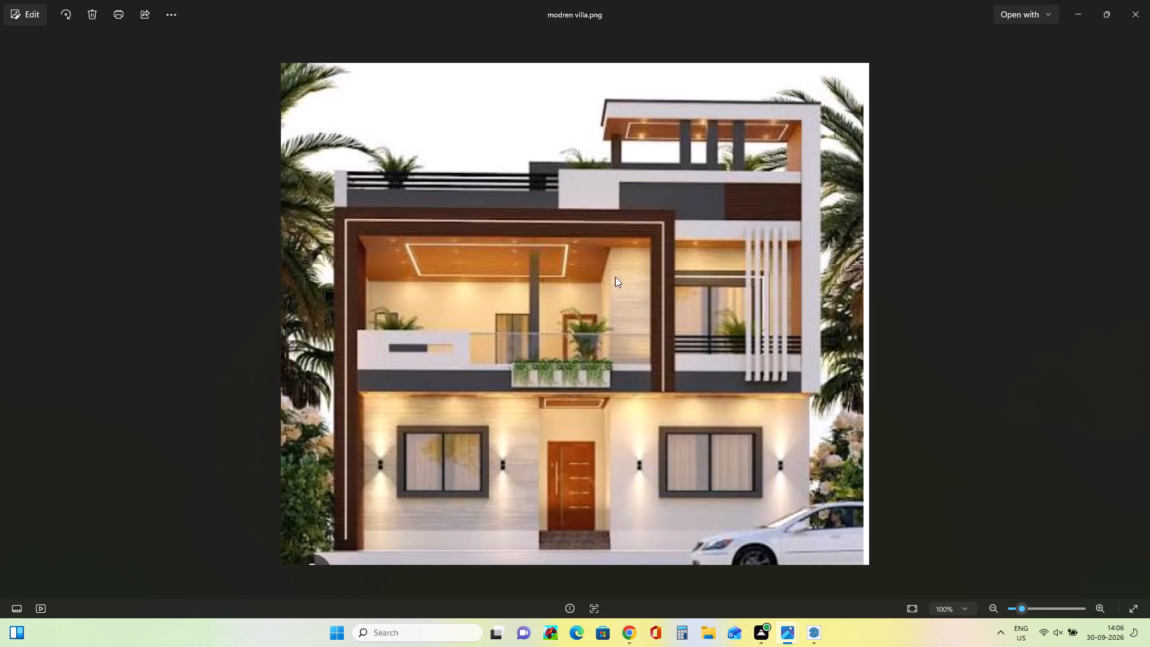
{"action": "left_click", "coordinate": [198, 328]}
{"action": "left_click", "coordinate": [1082, 12]}
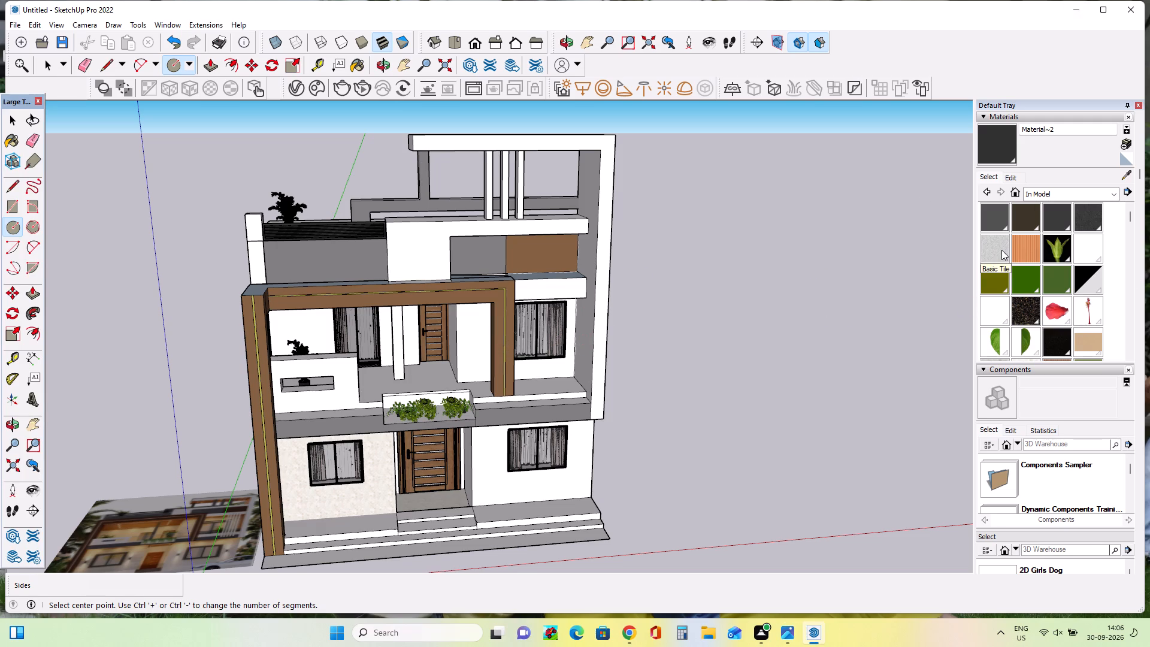
Paint the upper-floor front wall beside the balcony door and around the curtained window with the in-model Material1.
{"action": "scroll", "coordinate": [1021, 330], "scroll_direction": "up", "scroll_amount": 3}
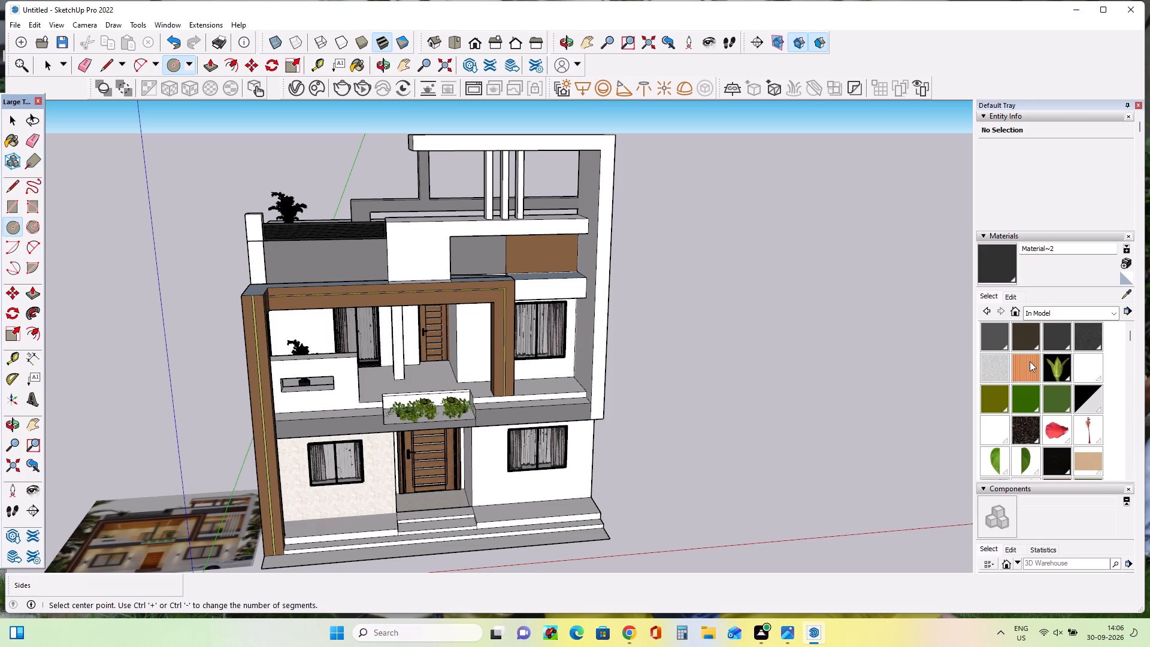
{"action": "scroll", "coordinate": [1040, 410], "scroll_direction": "down", "scroll_amount": 2}
{"action": "scroll", "coordinate": [1040, 410], "scroll_direction": "up", "scroll_amount": 1}
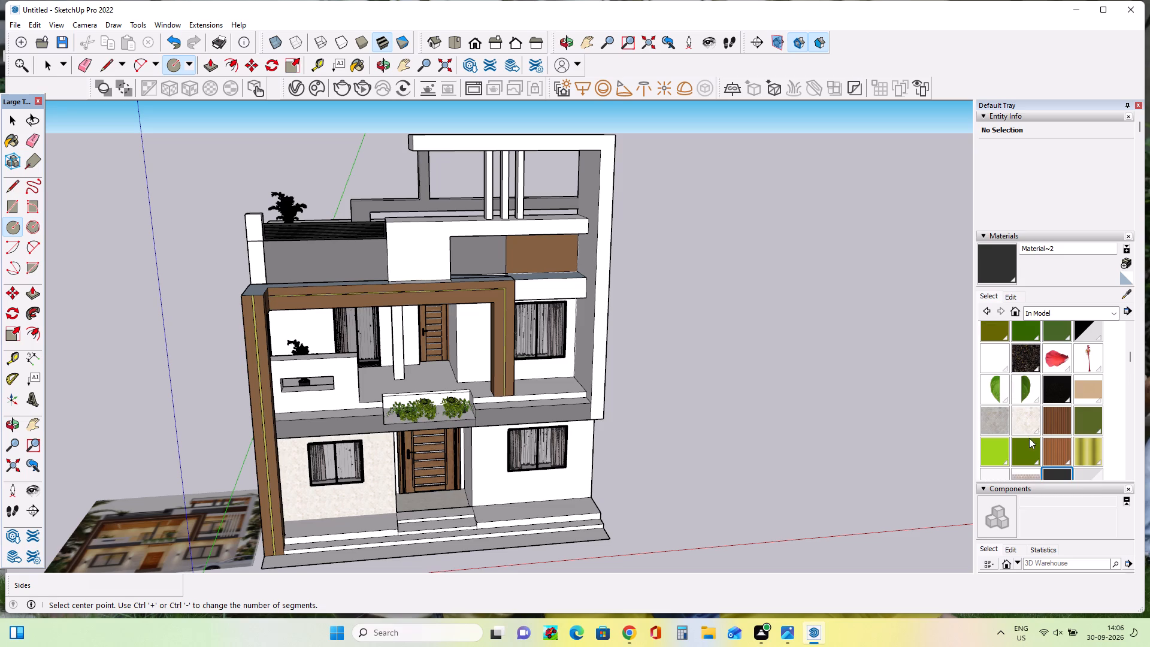
{"action": "left_click", "coordinate": [1014, 421]}
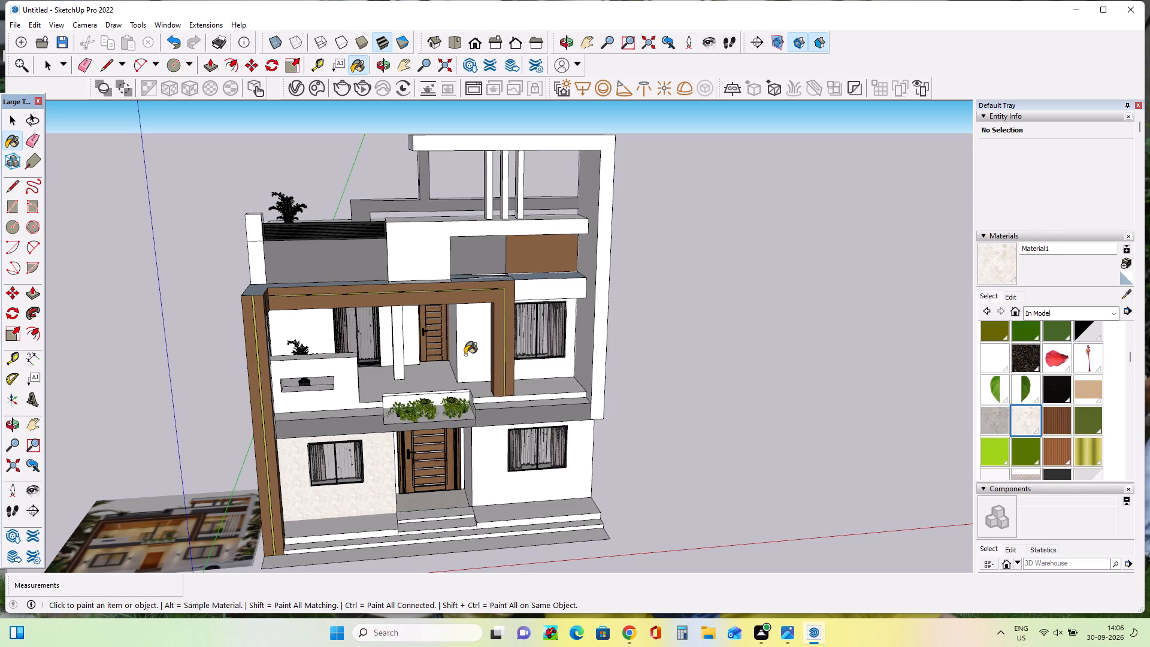
{"action": "left_click", "coordinate": [467, 355]}
Paint the upper balcony's back wall around the sliding window with Color C01 from the Colors collection.
{"action": "middle_click_drag", "start_coordinate": [531, 451], "coordinate": [516, 410]}
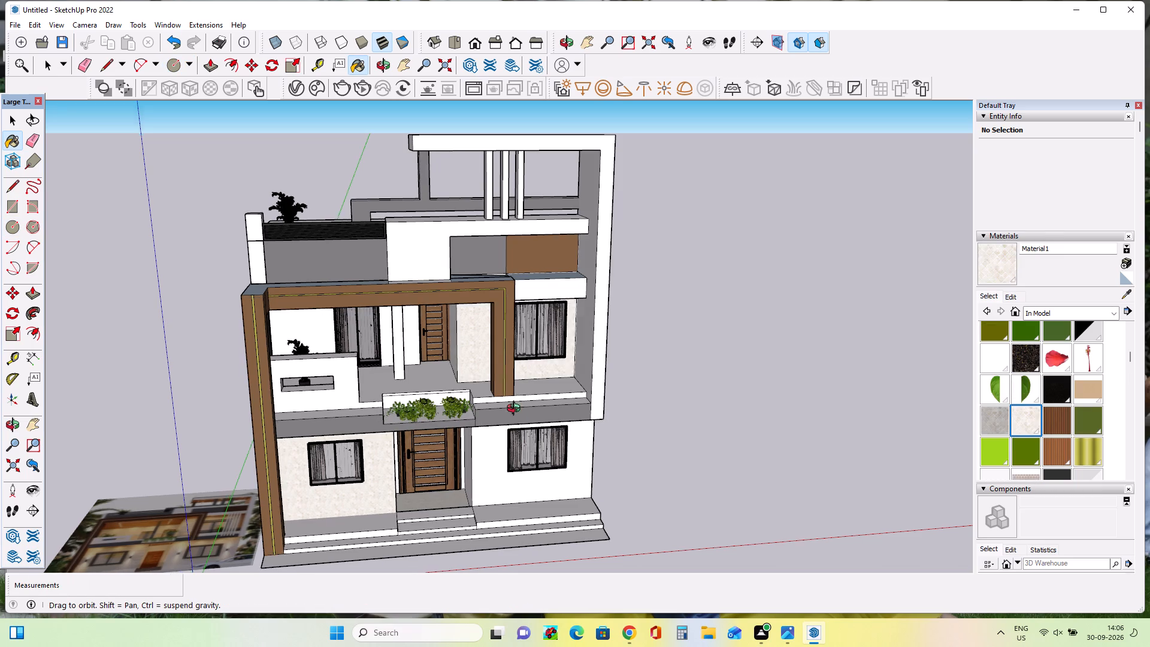
{"action": "middle_click_drag", "start_coordinate": [516, 410], "coordinate": [513, 392]}
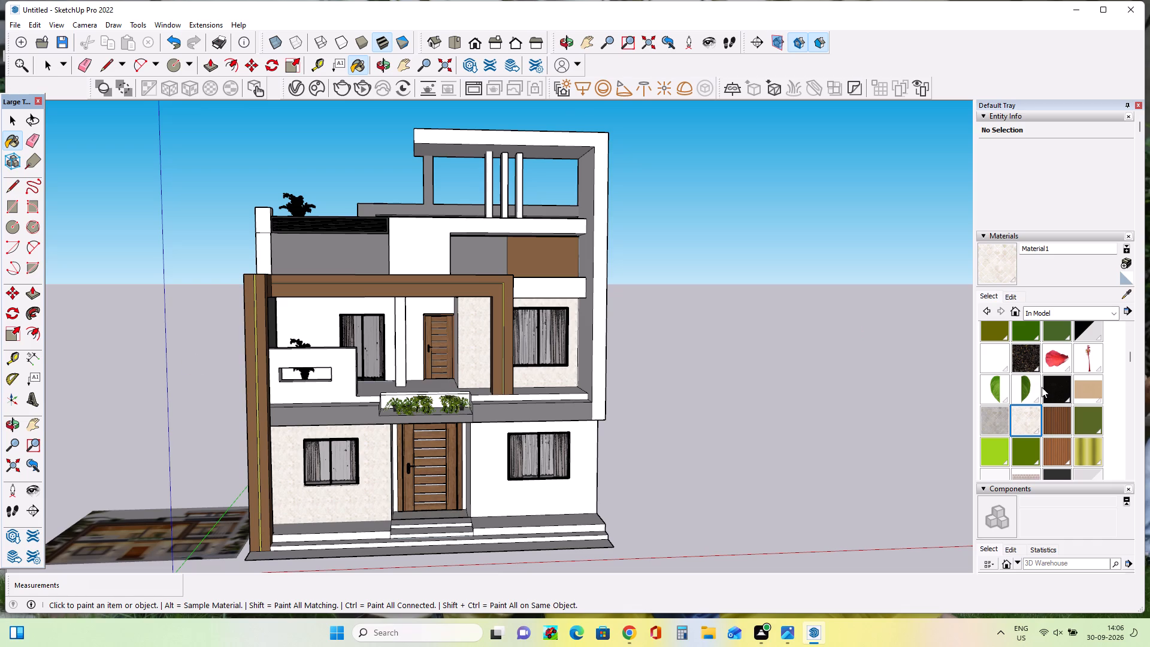
{"action": "left_click", "coordinate": [1058, 314]}
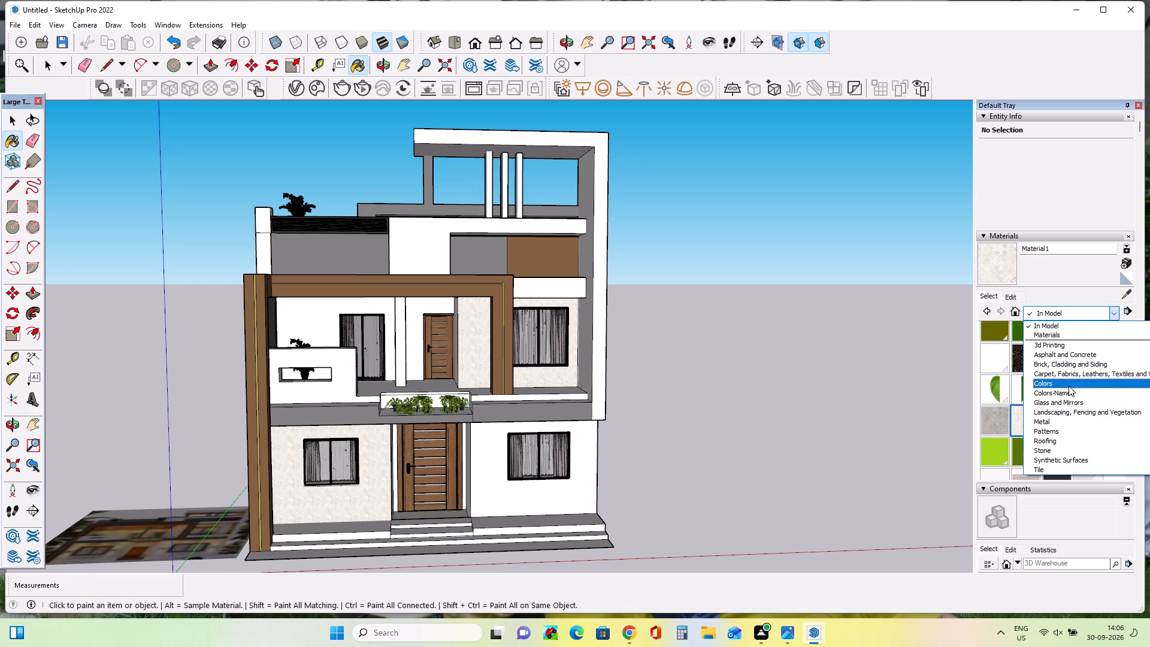
{"action": "left_click", "coordinate": [1069, 384]}
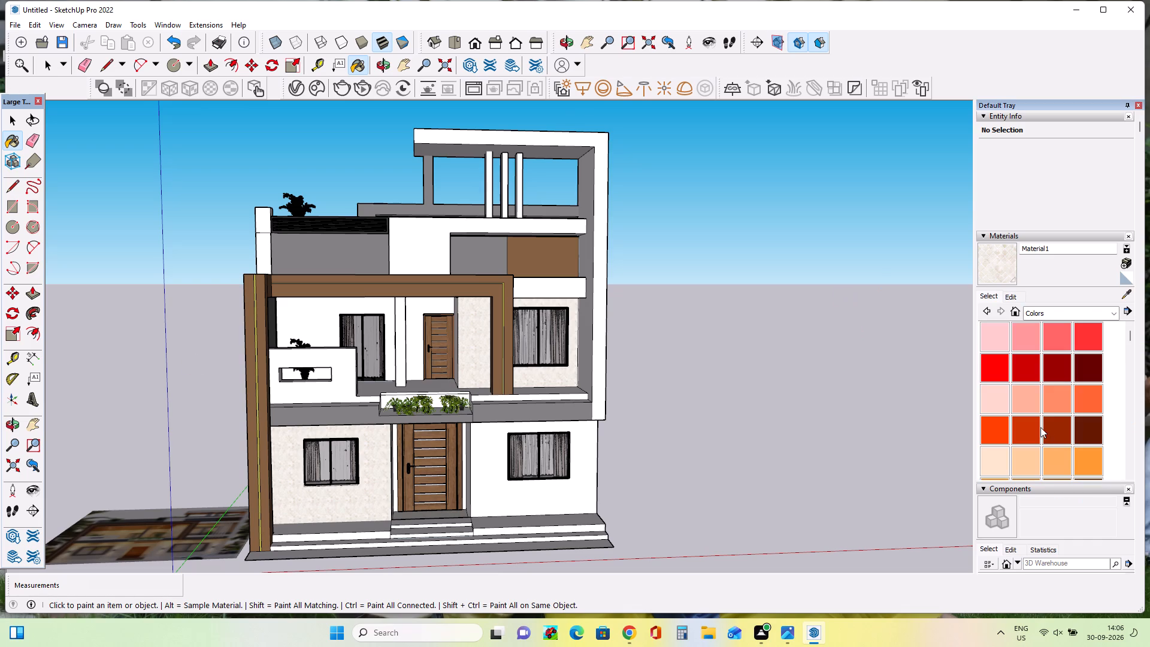
{"action": "scroll", "coordinate": [1039, 431], "scroll_direction": "down", "scroll_amount": 4}
{"action": "scroll", "coordinate": [1039, 432], "scroll_direction": "up", "scroll_amount": 1}
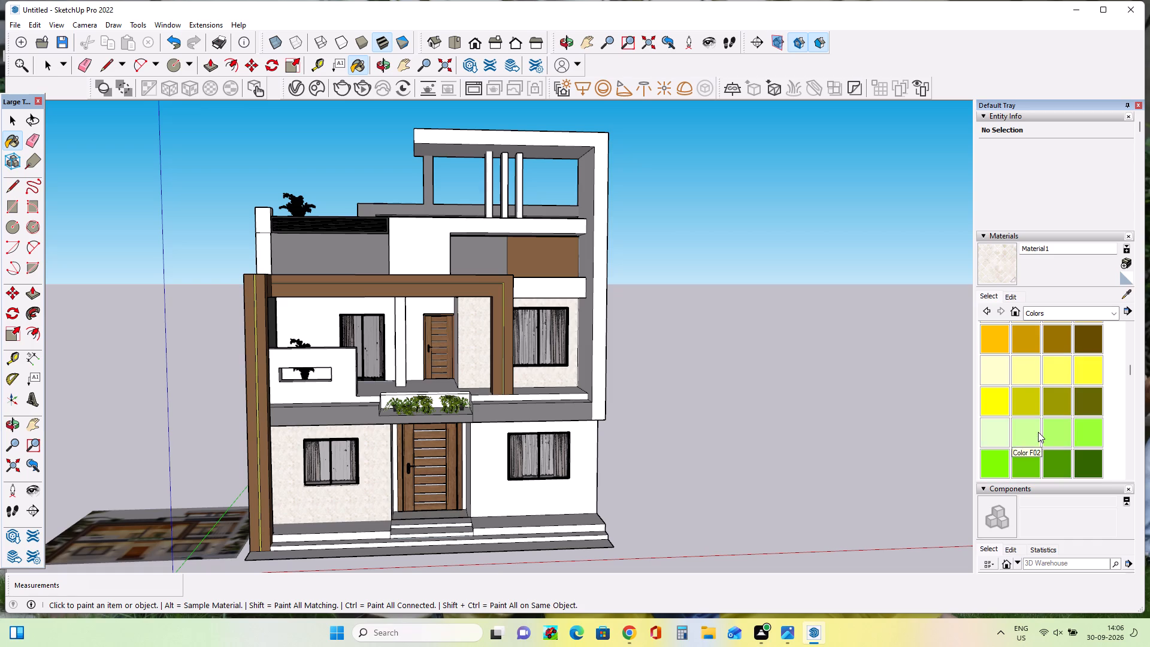
{"action": "scroll", "coordinate": [1038, 432], "scroll_direction": "up", "scroll_amount": 2}
{"action": "scroll", "coordinate": [1038, 433], "scroll_direction": "down", "scroll_amount": 6}
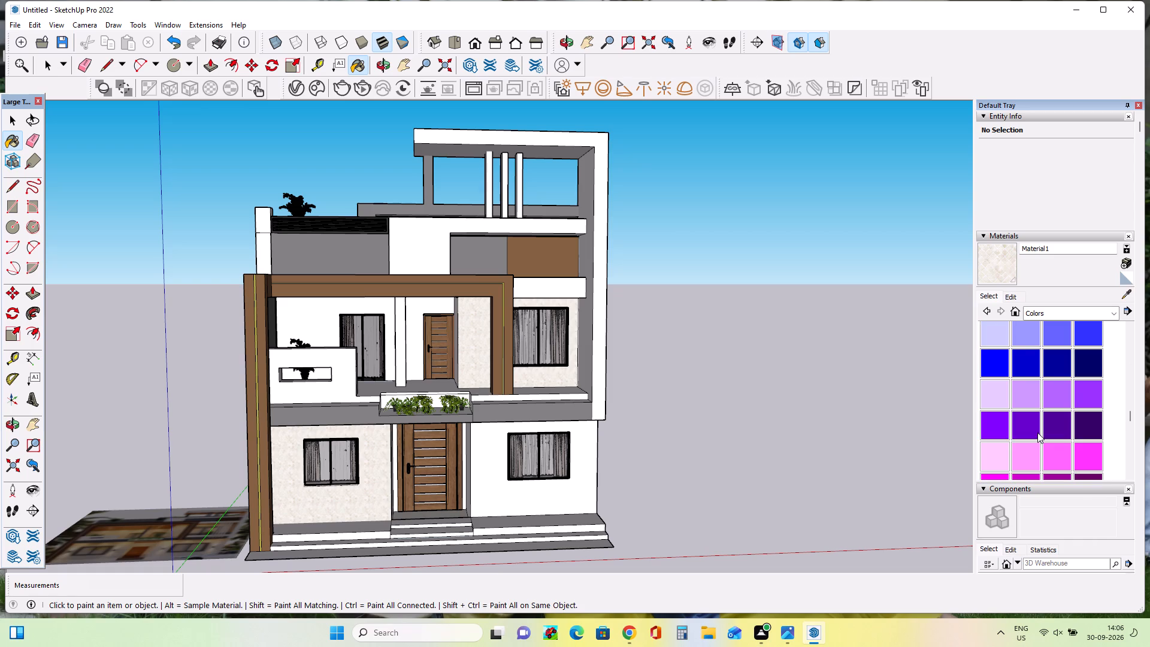
{"action": "scroll", "coordinate": [1037, 433], "scroll_direction": "up", "scroll_amount": 7}
{"action": "scroll", "coordinate": [1037, 433], "scroll_direction": "down", "scroll_amount": 2}
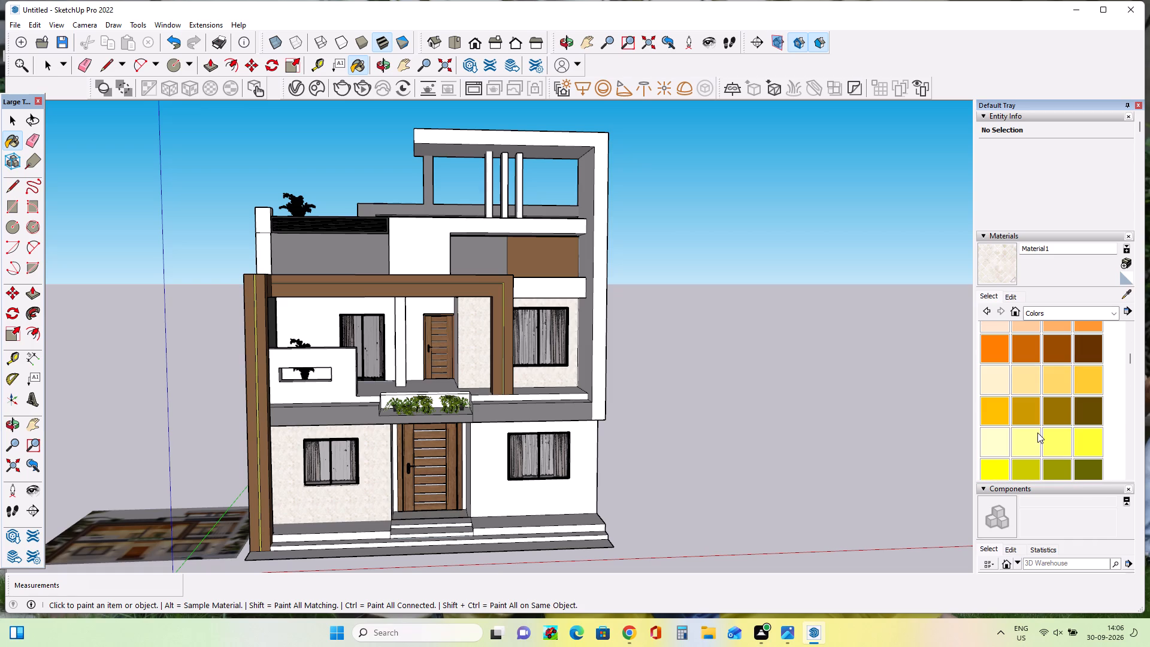
{"action": "scroll", "coordinate": [1037, 433], "scroll_direction": "up", "scroll_amount": 3}
{"action": "left_click", "coordinate": [997, 468]}
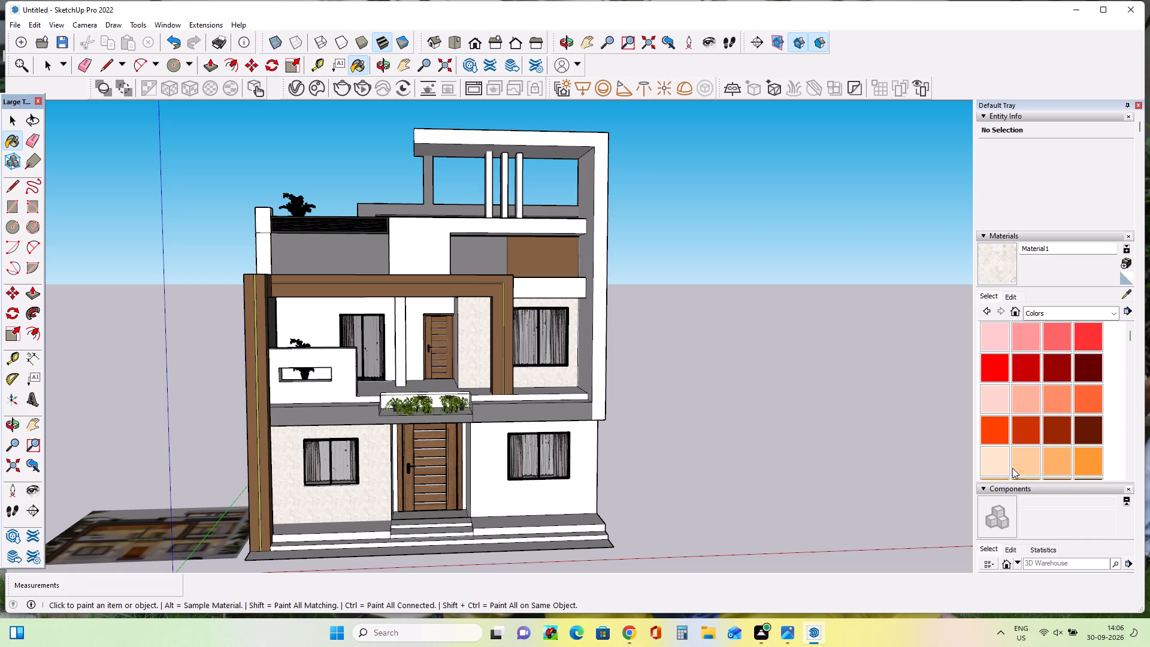
{"action": "left_click", "coordinate": [317, 321]}
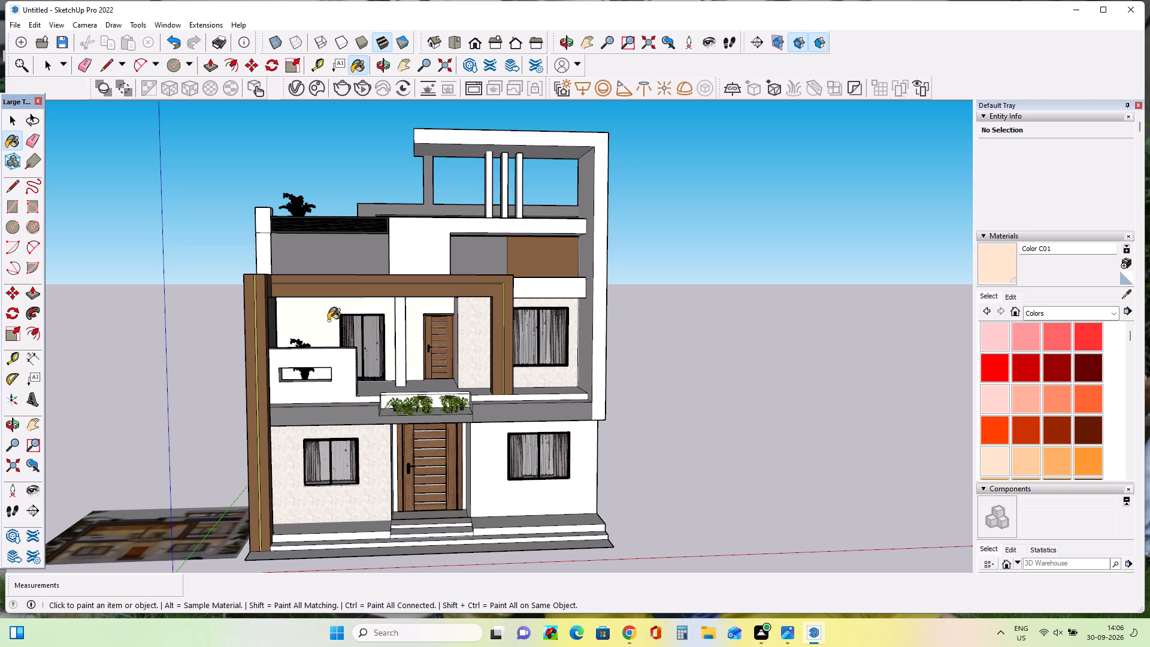
Paint the ground-floor front wall around the window beside the entrance, on the unpainted side, with Color C01.
{"action": "double_click", "coordinate": [514, 500]}
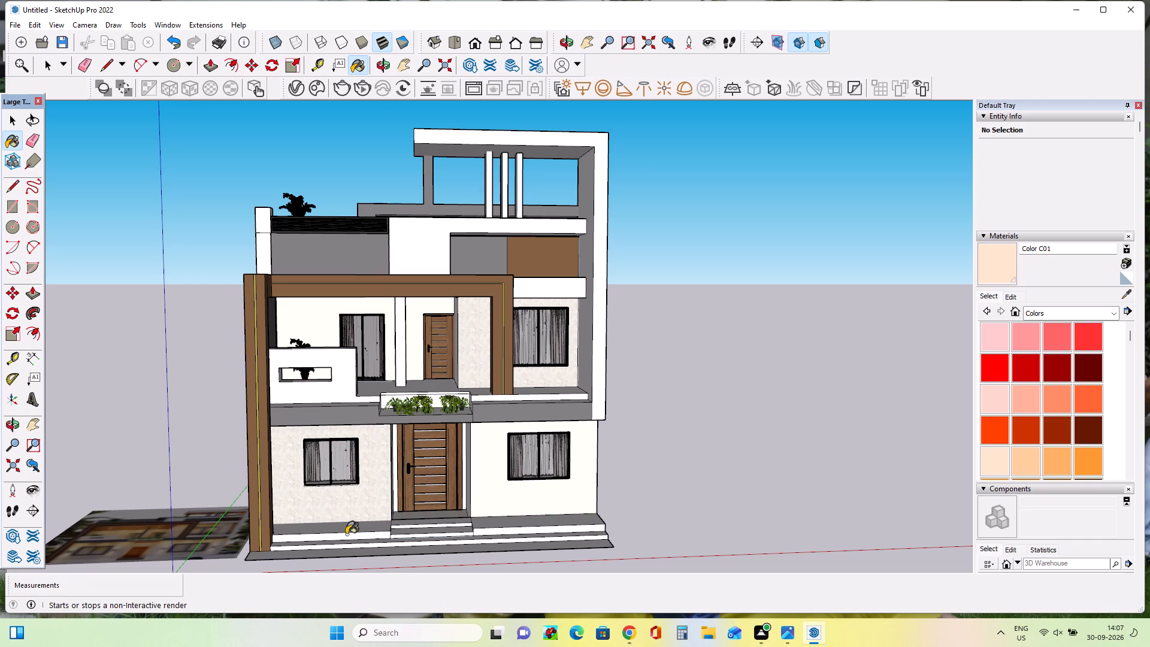
Delete the reference image lying flat on the ground beside the house.
{"action": "left_click", "coordinate": [10, 119]}
{"action": "left_click", "coordinate": [175, 530]}
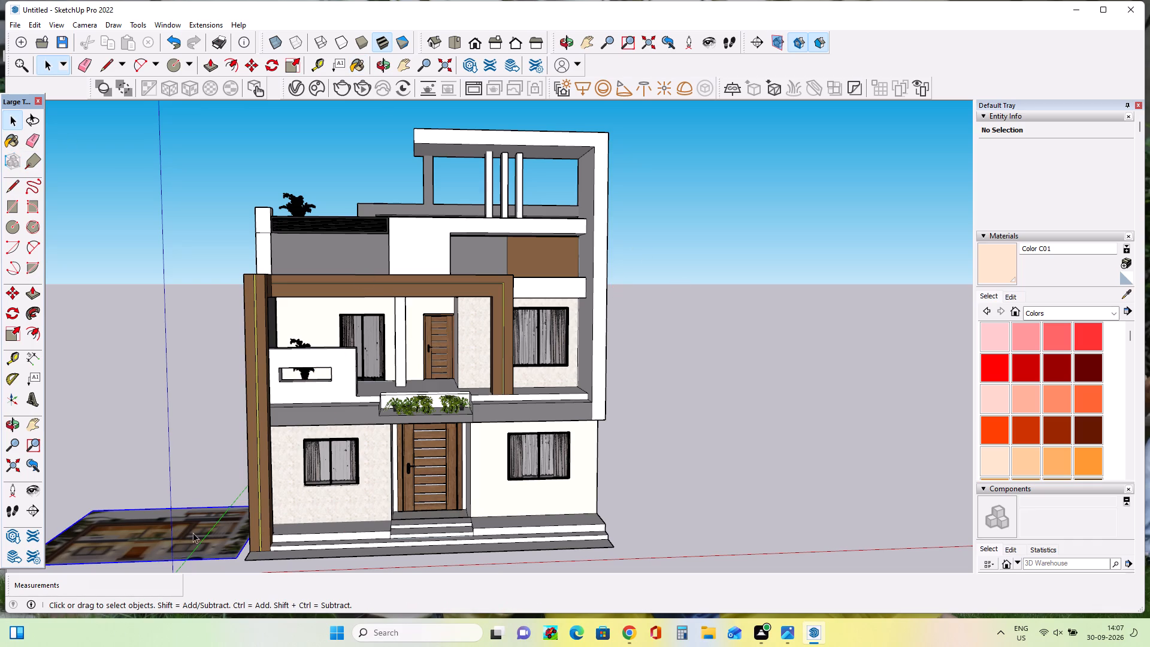
{"action": "key", "text": "Delete"}
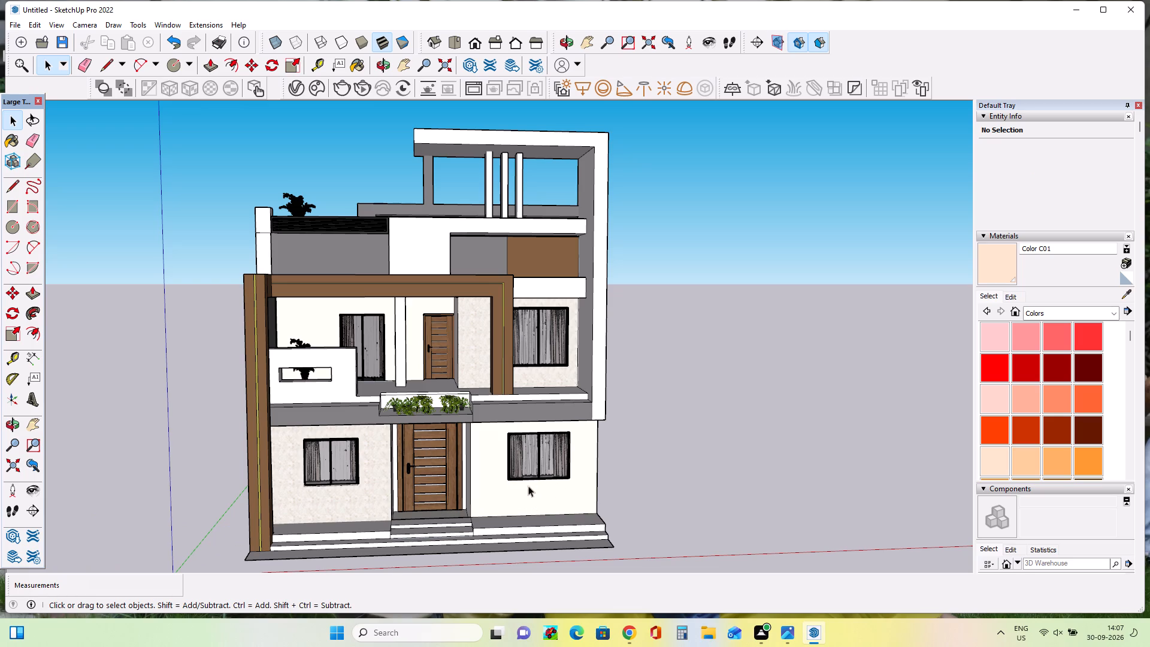
Draw a large ground rectangle of about 357' by 306' behind and beside the house, over a first narrower rectangle.
{"action": "scroll", "coordinate": [448, 507], "scroll_direction": "down", "scroll_amount": 16}
{"action": "middle_click_drag", "start_coordinate": [448, 507], "coordinate": [447, 572]}
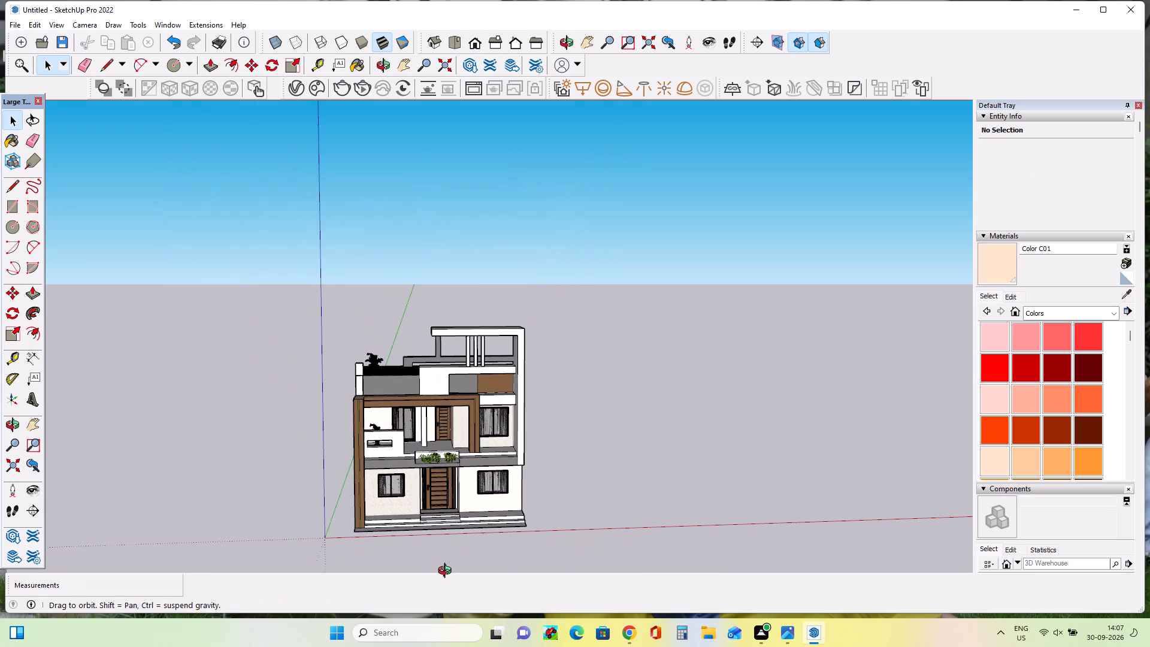
{"action": "middle_click_drag", "start_coordinate": [447, 572], "coordinate": [447, 575]}
{"action": "scroll", "coordinate": [392, 545], "scroll_direction": "up", "scroll_amount": 8}
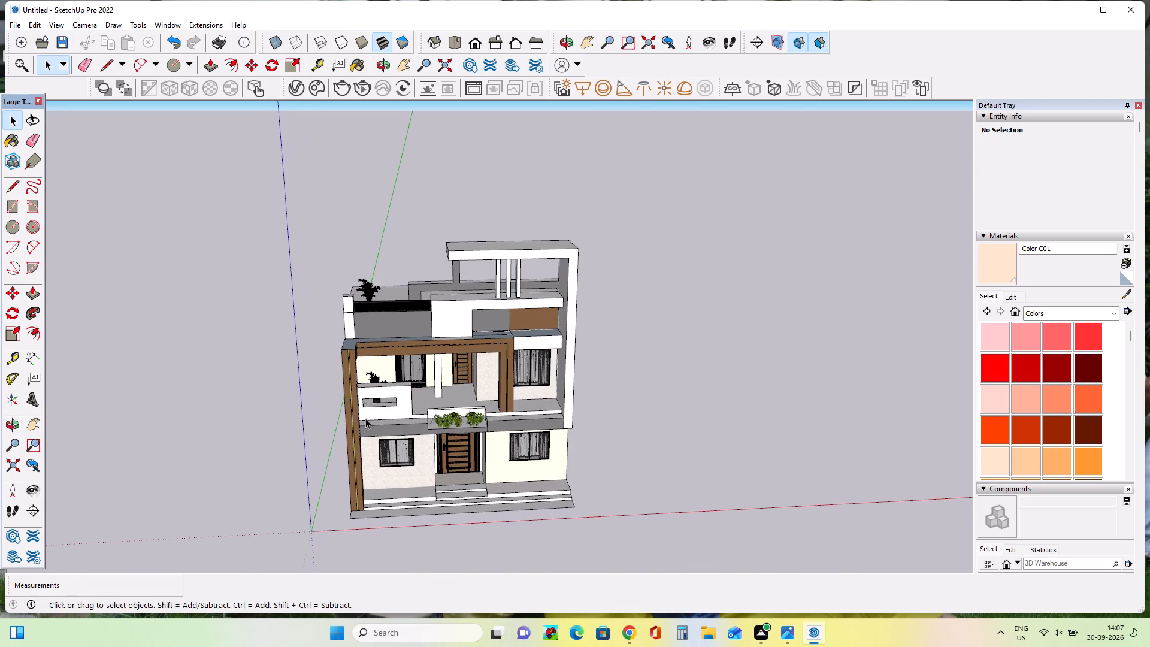
{"action": "left_click", "coordinate": [11, 207]}
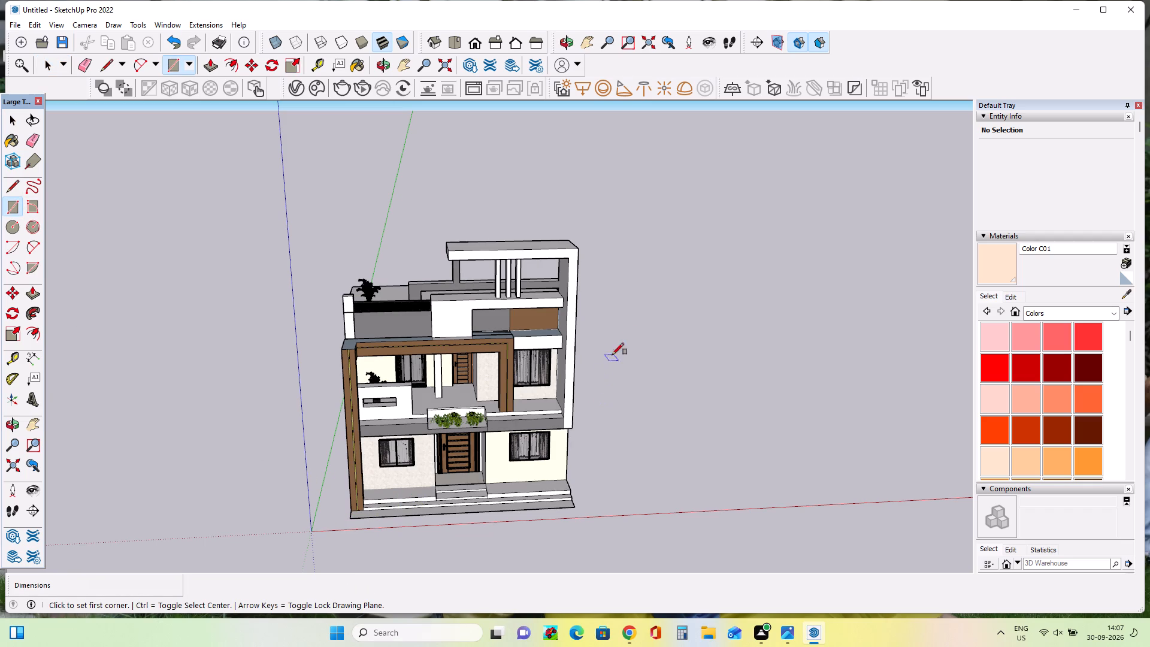
{"action": "double_click", "coordinate": [618, 255]}
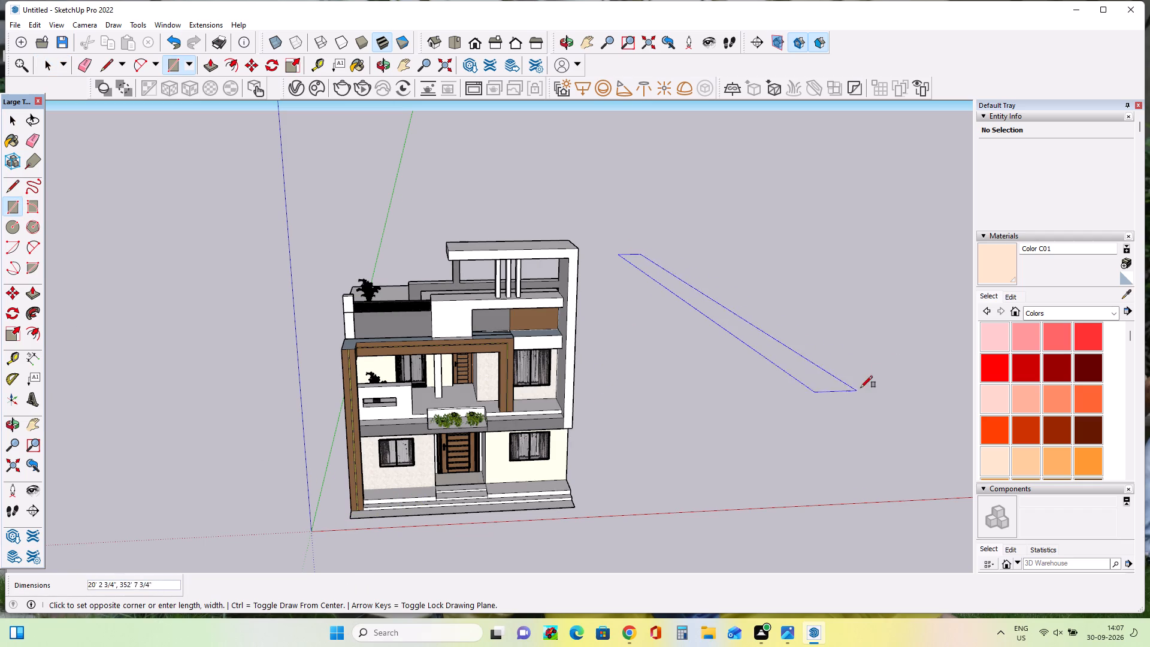
{"action": "middle_click_drag", "start_coordinate": [914, 350], "coordinate": [708, 368]}
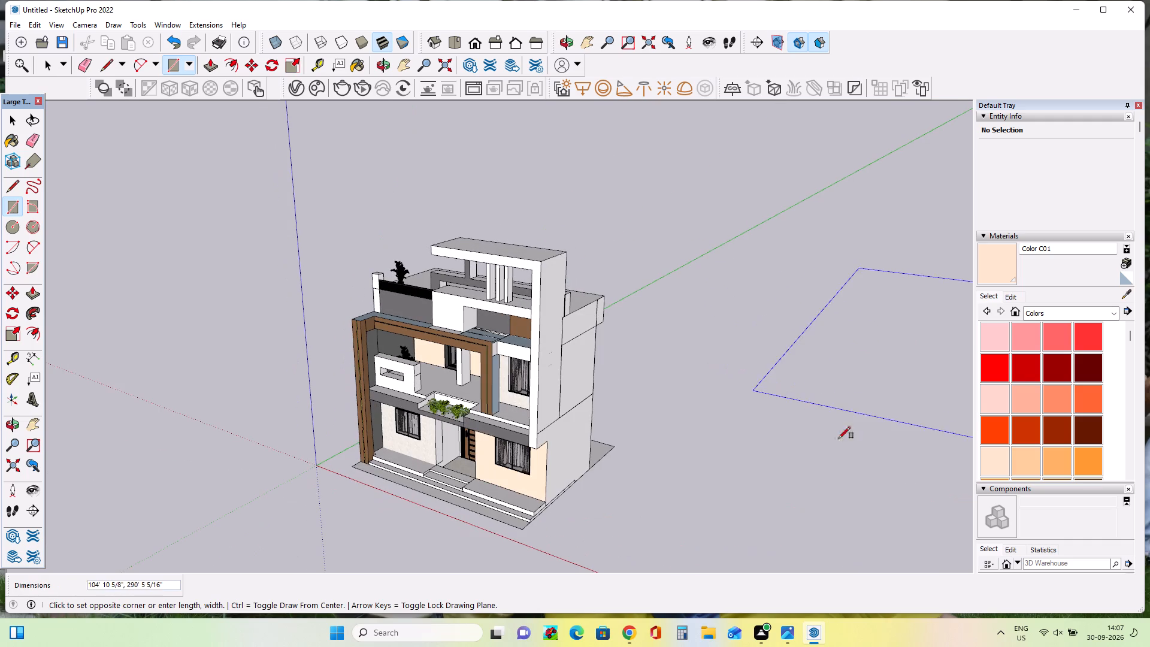
{"action": "triple_click", "coordinate": [773, 434]}
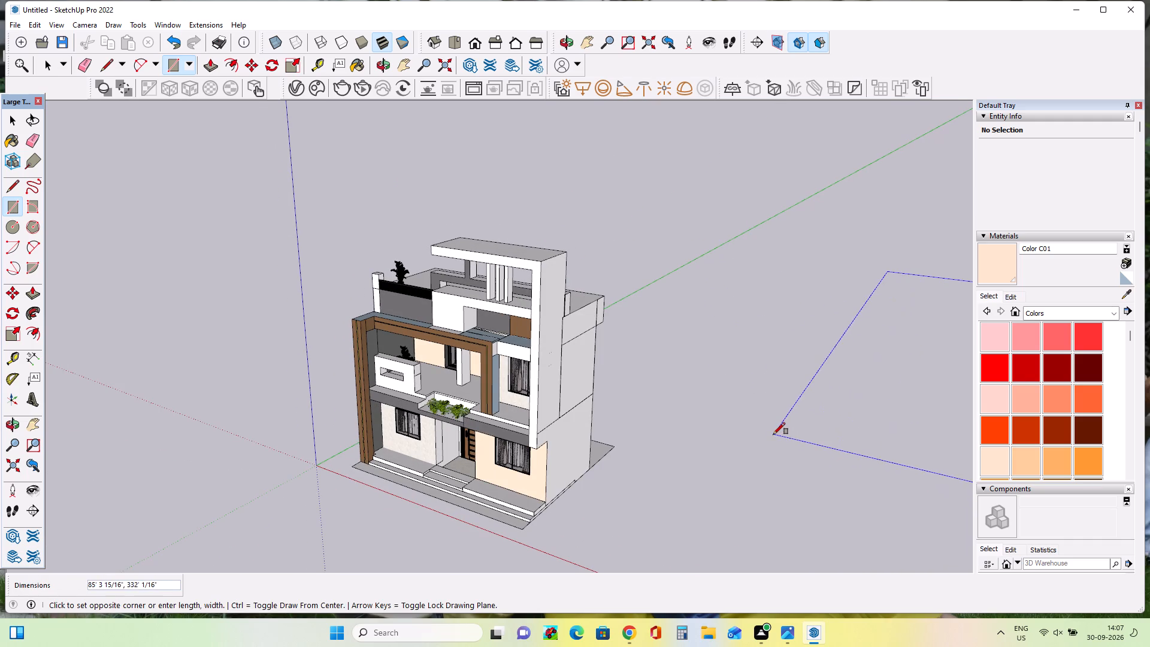
{"action": "scroll", "coordinate": [302, 506], "scroll_direction": "down", "scroll_amount": 1}
{"action": "middle_click_drag", "start_coordinate": [324, 511], "coordinate": [546, 540]}
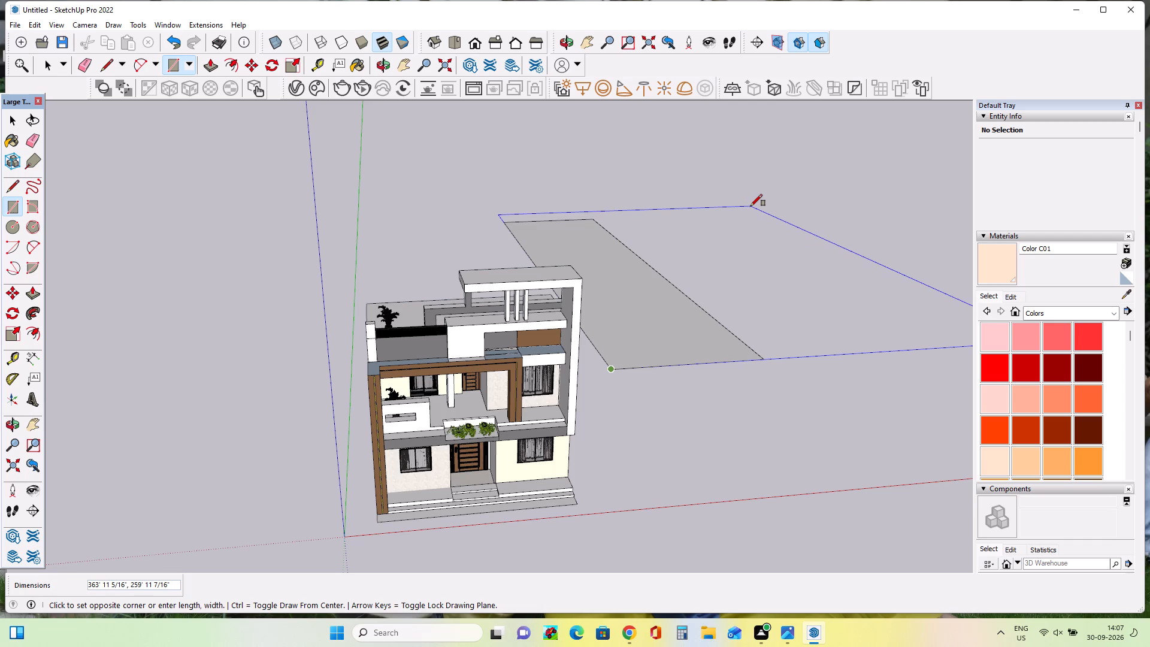
{"action": "left_click", "coordinate": [796, 206]}
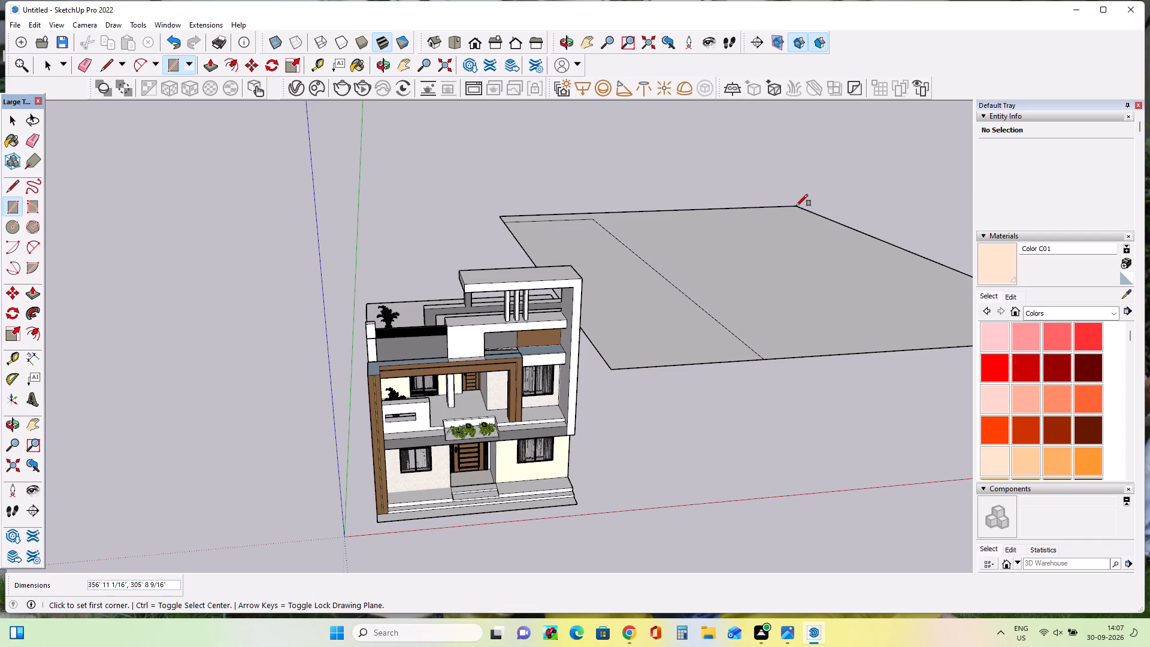
Erase the first rectangle's leftover inner edges so the ground becomes one undivided face.
{"action": "left_click", "coordinate": [34, 140]}
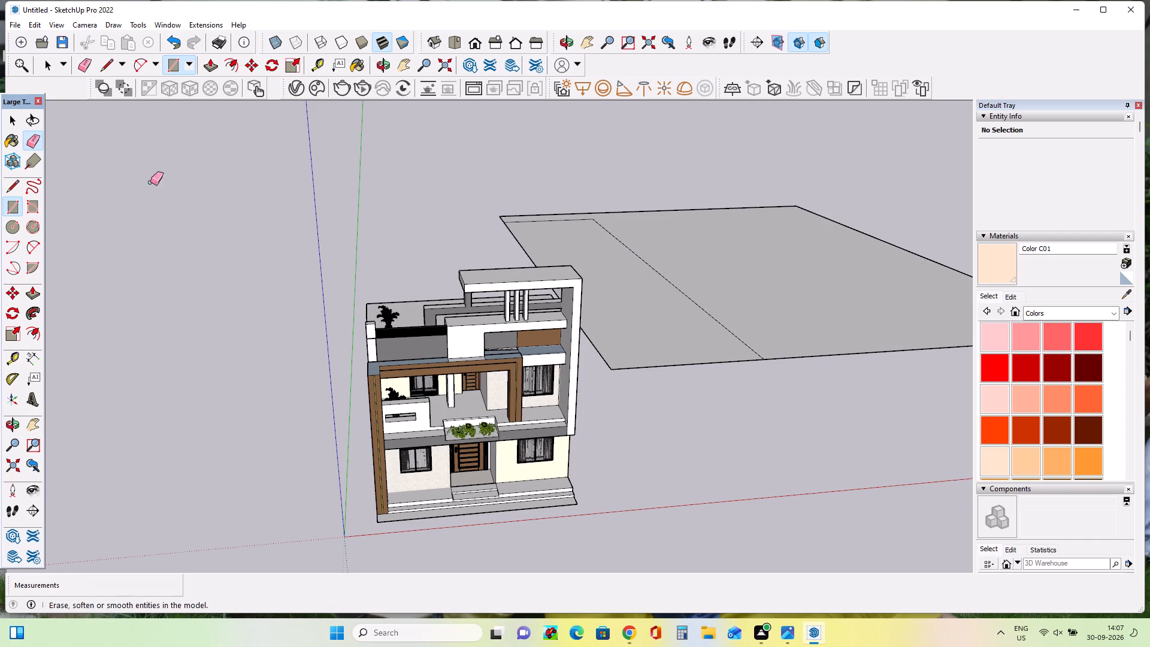
{"action": "double_click", "coordinate": [727, 326]}
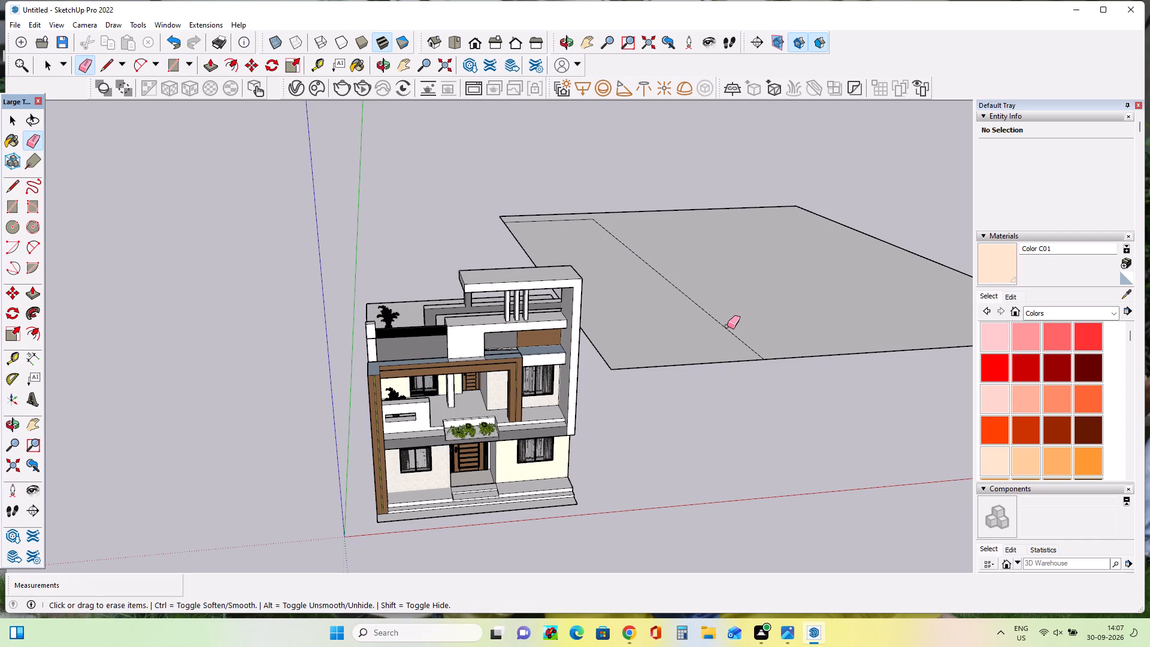
{"action": "double_click", "coordinate": [721, 323]}
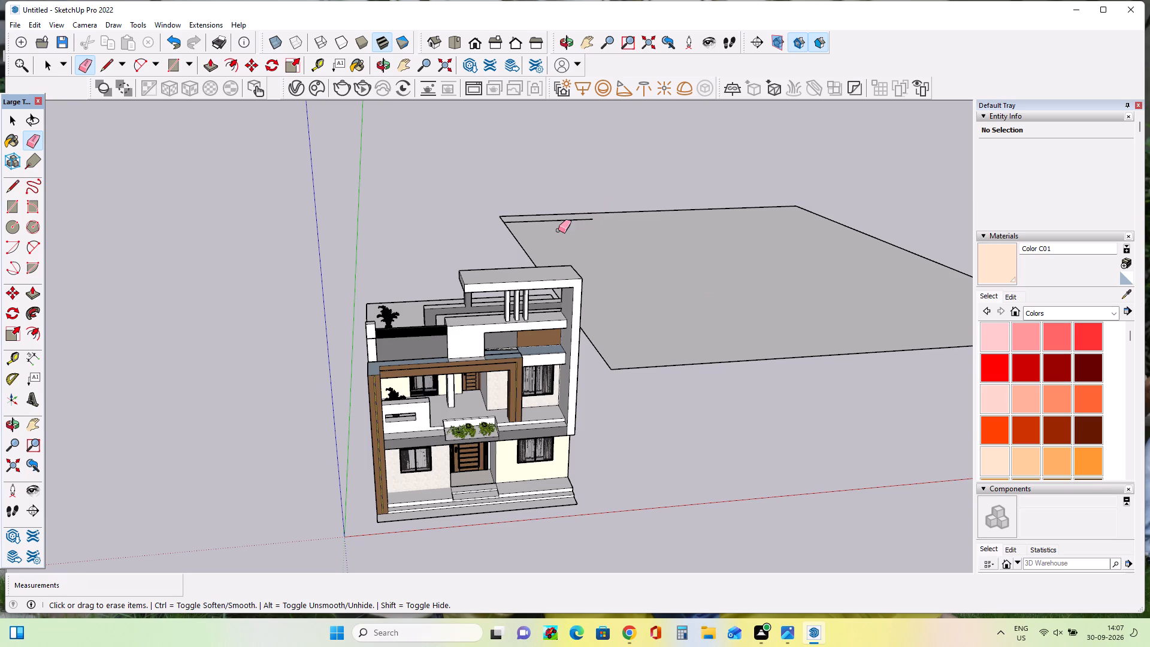
{"action": "left_click", "coordinate": [561, 219]}
Select the entire house with its plants and move it about 380' onto the back part of the ground rectangle.
{"action": "middle_click_drag", "start_coordinate": [652, 470], "coordinate": [644, 530]}
{"action": "middle_click_drag", "start_coordinate": [643, 545], "coordinate": [642, 561]}
{"action": "middle_click", "coordinate": [641, 569]}
{"action": "middle_click_drag", "start_coordinate": [640, 593], "coordinate": [640, 608]}
{"action": "middle_click_drag", "start_coordinate": [640, 612], "coordinate": [640, 617]}
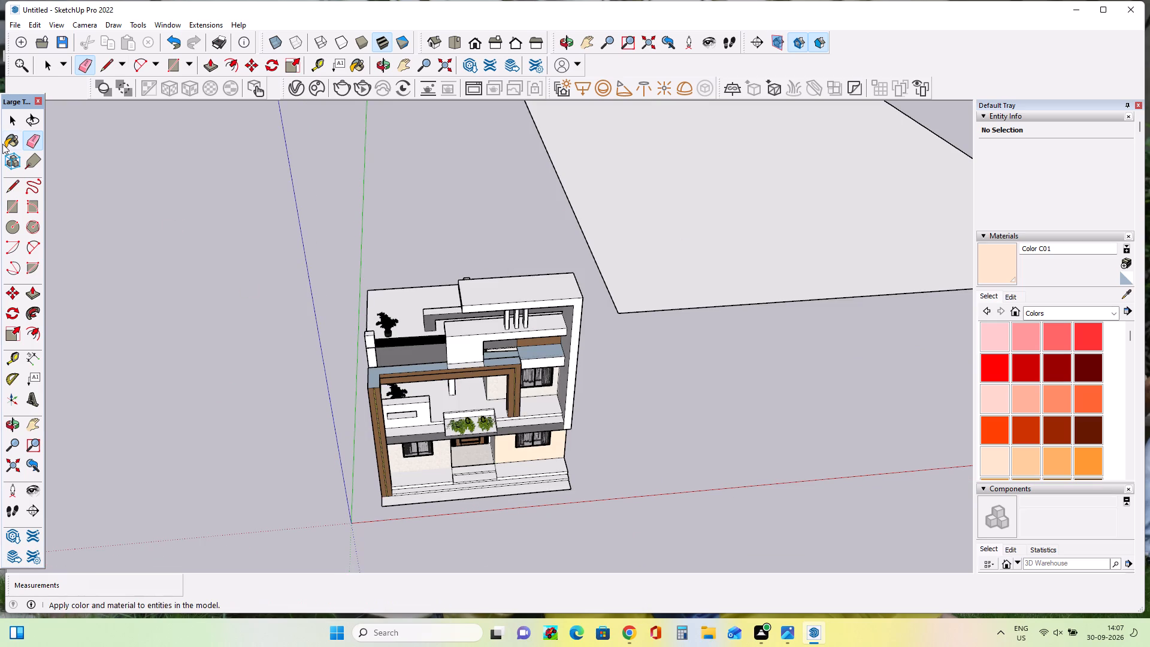
{"action": "left_click", "coordinate": [7, 121]}
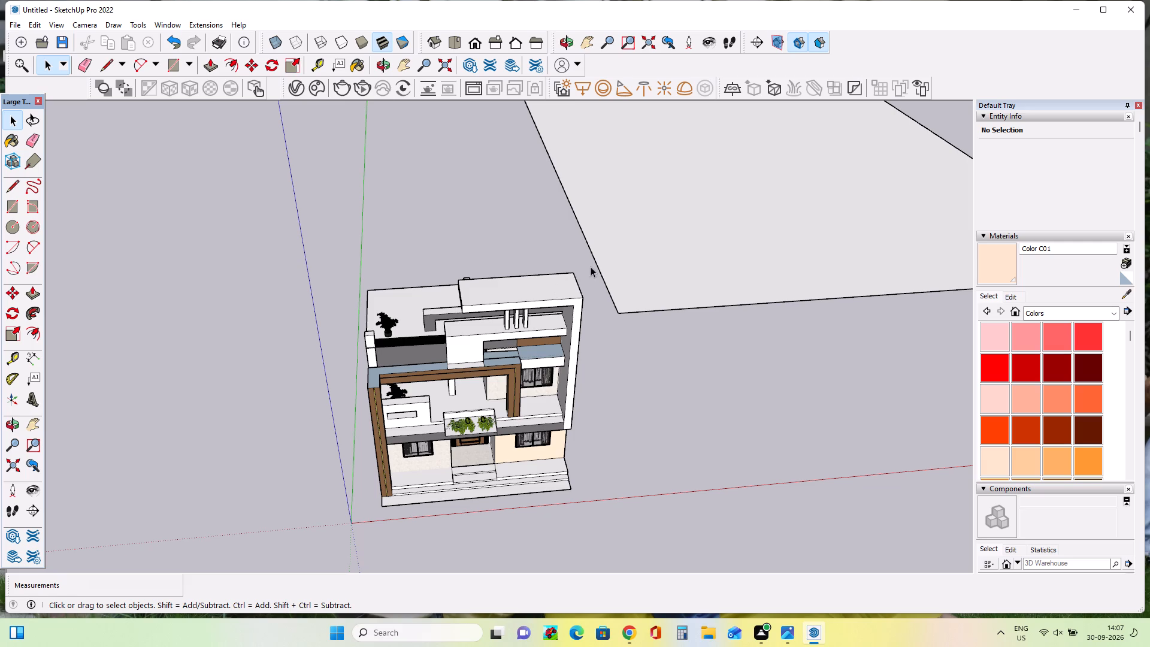
{"action": "left_click_drag", "start_coordinate": [593, 267], "coordinate": [358, 523]}
{"action": "left_click_drag", "start_coordinate": [358, 523], "coordinate": [358, 524]}
{"action": "middle_click_drag", "start_coordinate": [359, 521], "coordinate": [623, 322]}
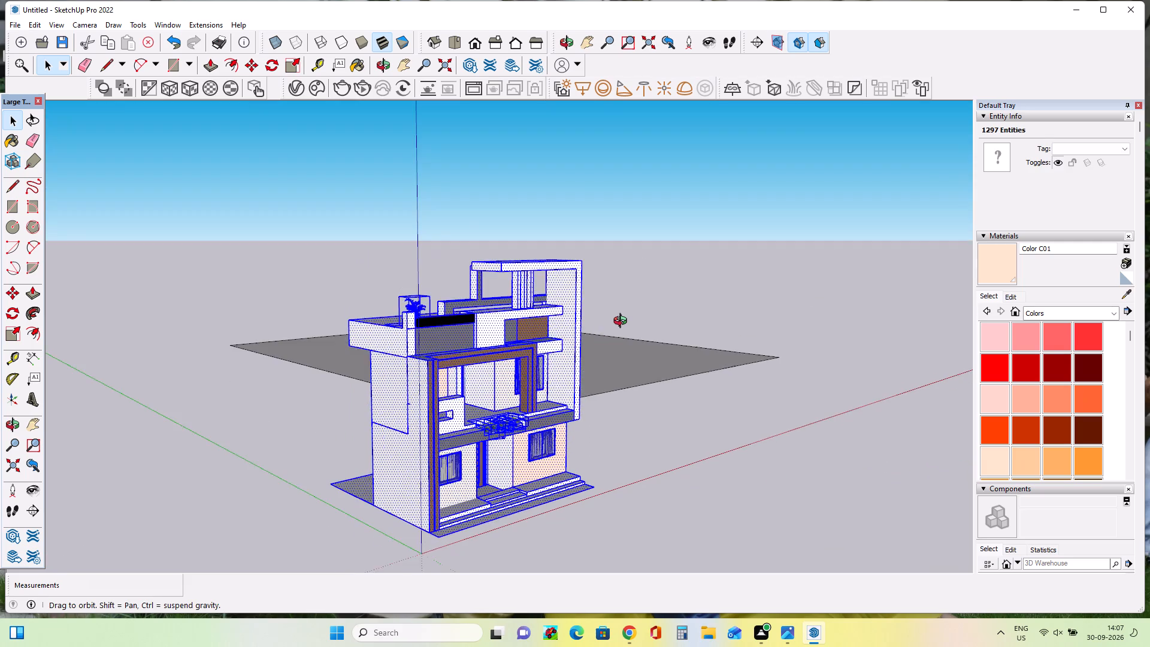
{"action": "middle_click_drag", "start_coordinate": [623, 322], "coordinate": [389, 511]}
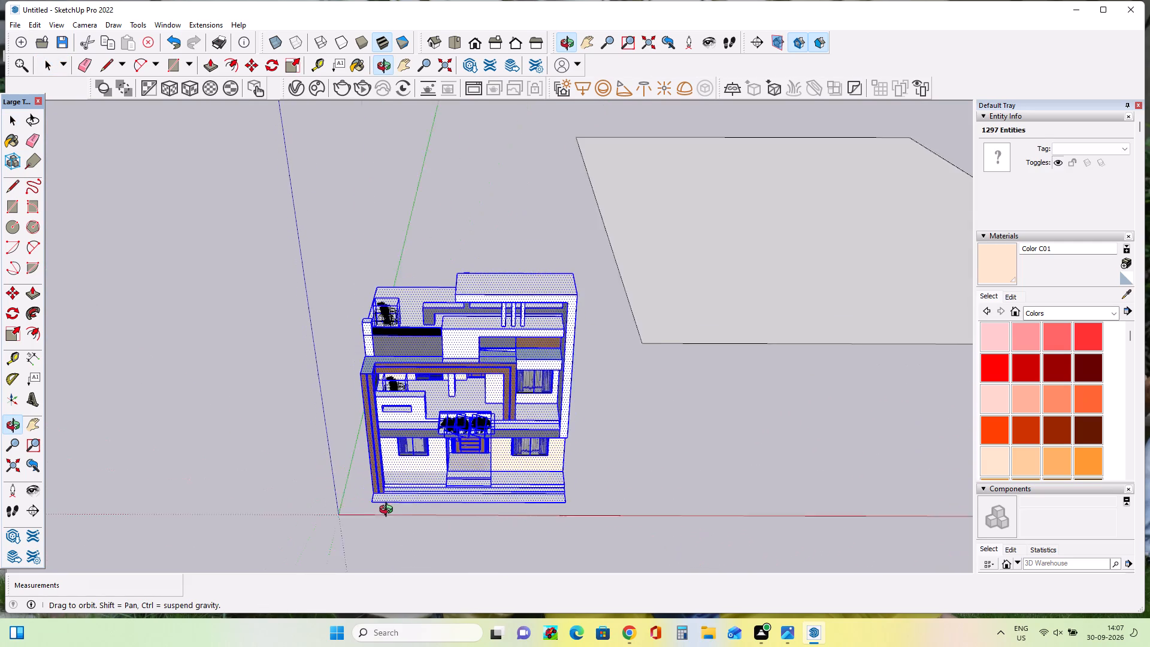
{"action": "middle_click_drag", "start_coordinate": [389, 511], "coordinate": [389, 511]}
{"action": "left_click", "coordinate": [16, 297]}
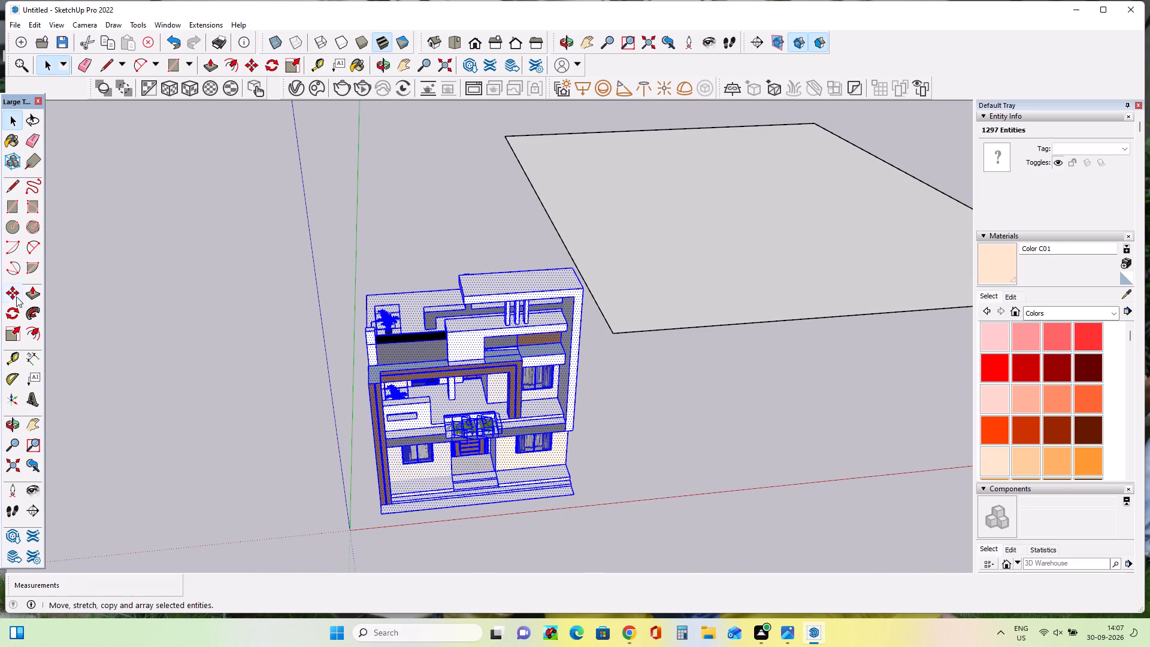
{"action": "double_click", "coordinate": [379, 515]}
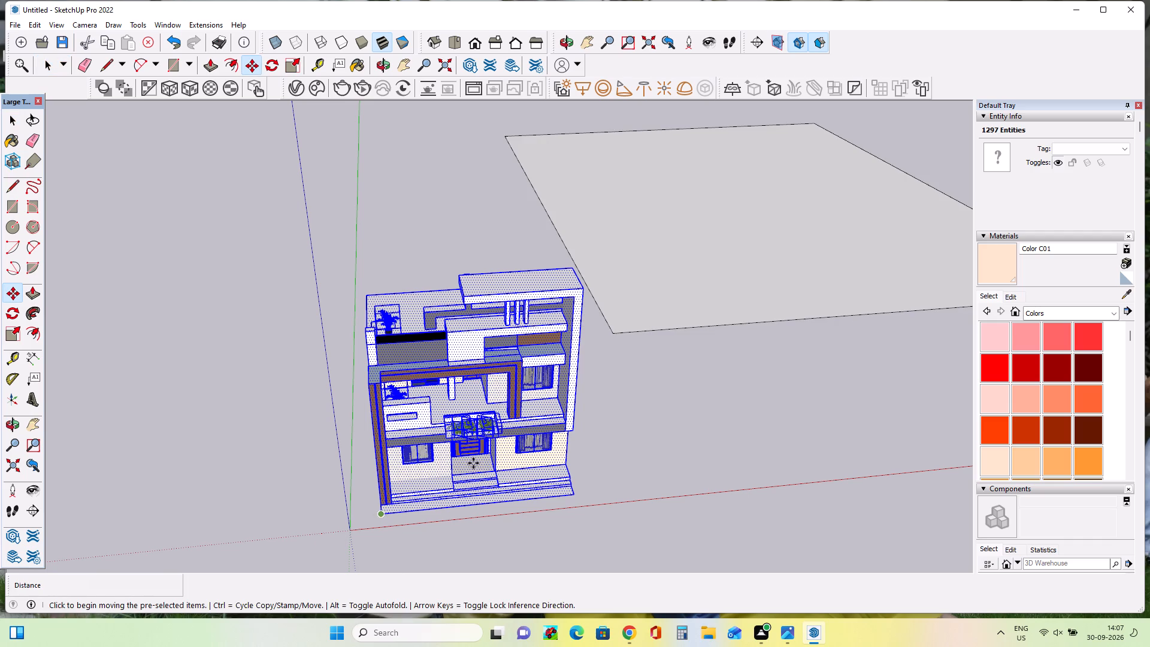
{"action": "double_click", "coordinate": [706, 200]}
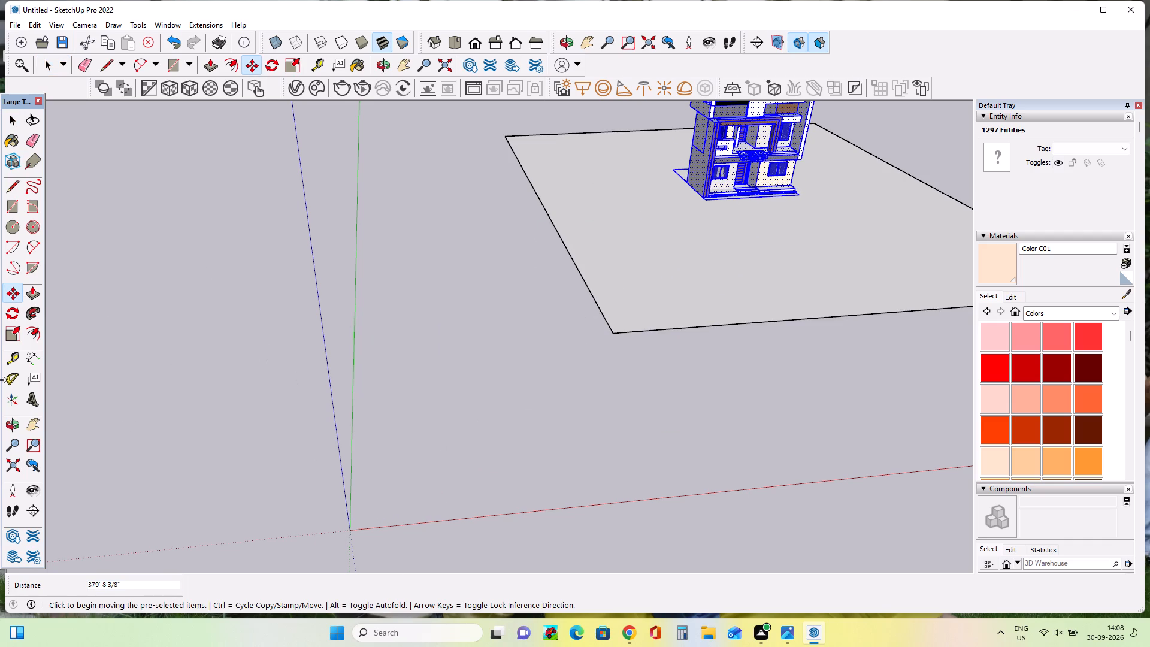
Examine how the moved house sits on the ground rectangle, and deselect the house.
{"action": "left_click", "coordinate": [33, 427]}
{"action": "left_click_drag", "start_coordinate": [445, 370], "coordinate": [201, 444]}
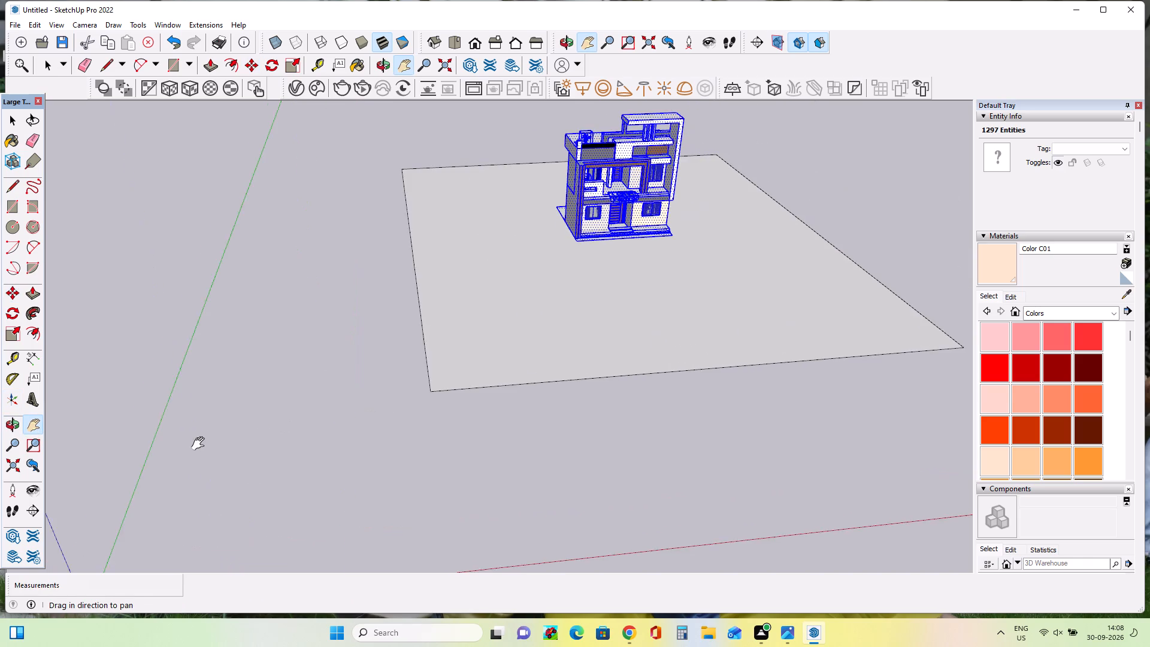
{"action": "left_click_drag", "start_coordinate": [201, 444], "coordinate": [128, 472]}
{"action": "left_click", "coordinate": [585, 286]}
{"action": "left_click_drag", "start_coordinate": [580, 295], "coordinate": [440, 394]}
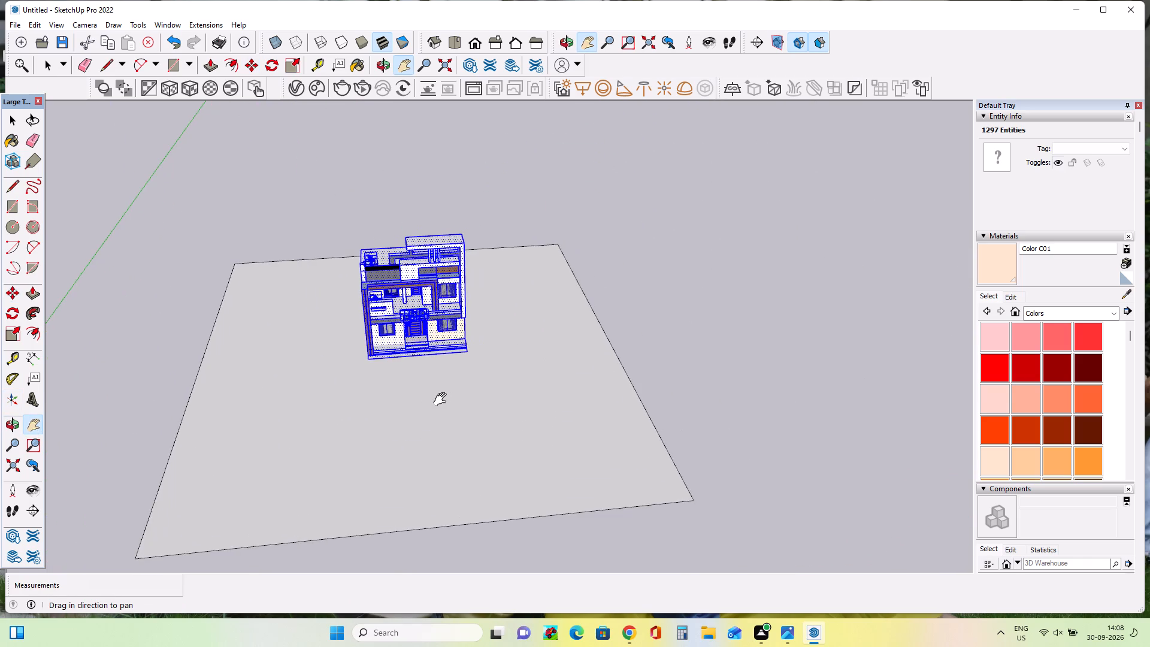
{"action": "scroll", "coordinate": [443, 400], "scroll_direction": "up", "scroll_amount": 4}
{"action": "middle_click_drag", "start_coordinate": [414, 412], "coordinate": [396, 389]}
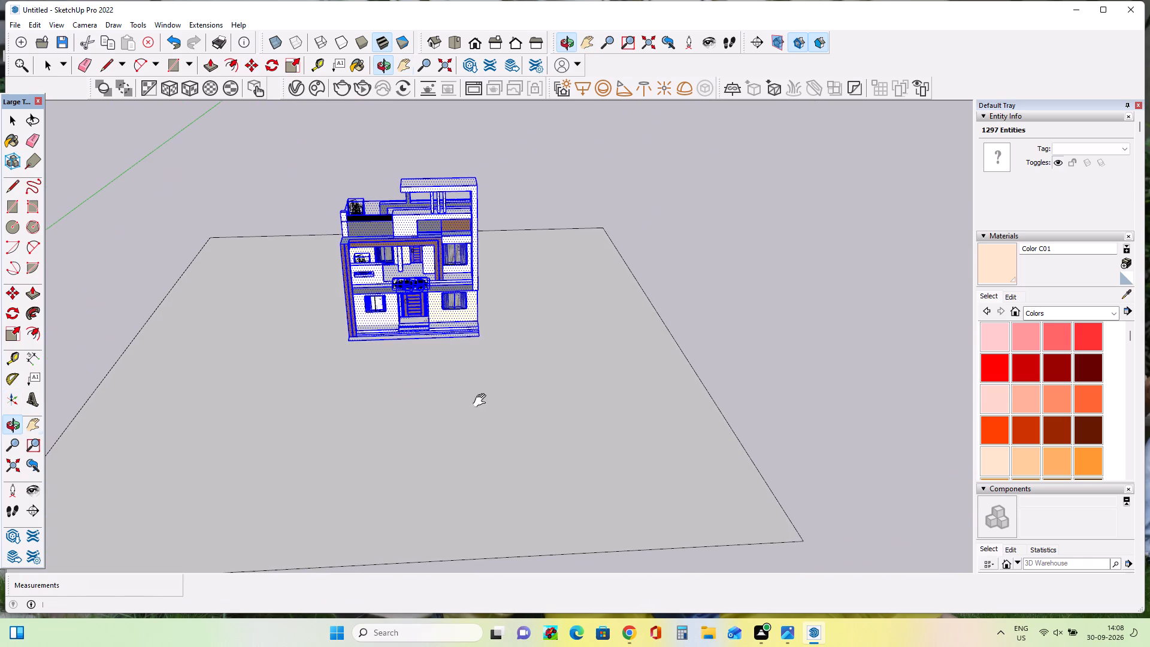
{"action": "middle_click_drag", "start_coordinate": [424, 388], "coordinate": [435, 353]}
{"action": "scroll", "coordinate": [436, 353], "scroll_direction": "up", "scroll_amount": 3}
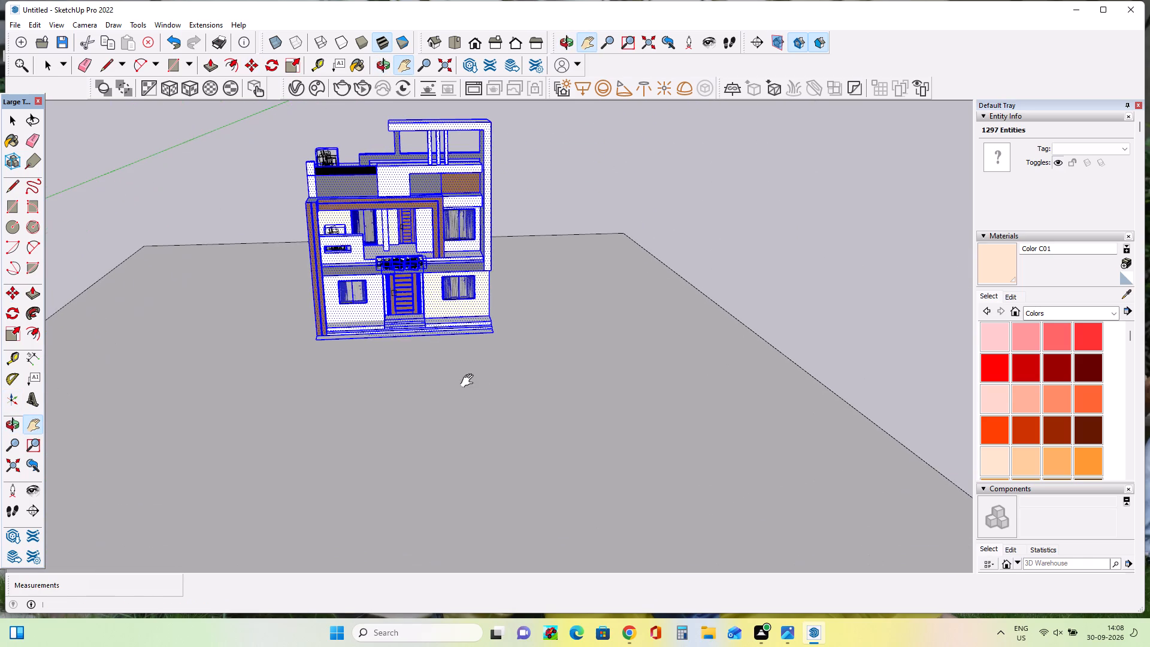
{"action": "middle_click_drag", "start_coordinate": [575, 425], "coordinate": [559, 459]}
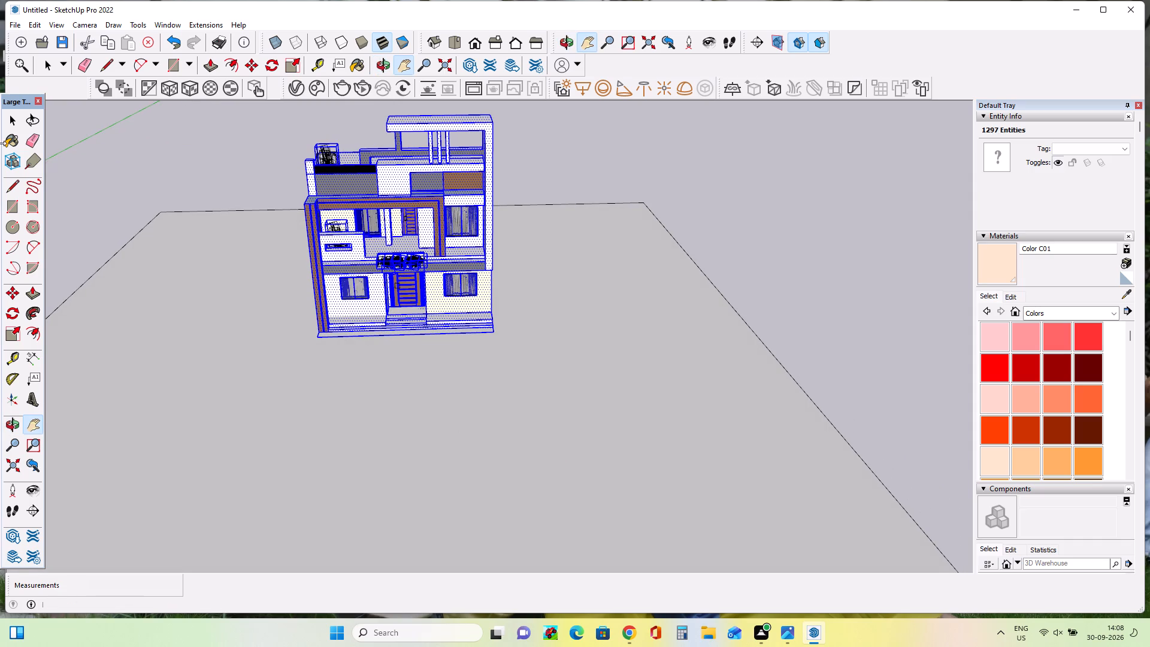
{"action": "left_click", "coordinate": [12, 126]}
{"action": "left_click", "coordinate": [93, 141]}
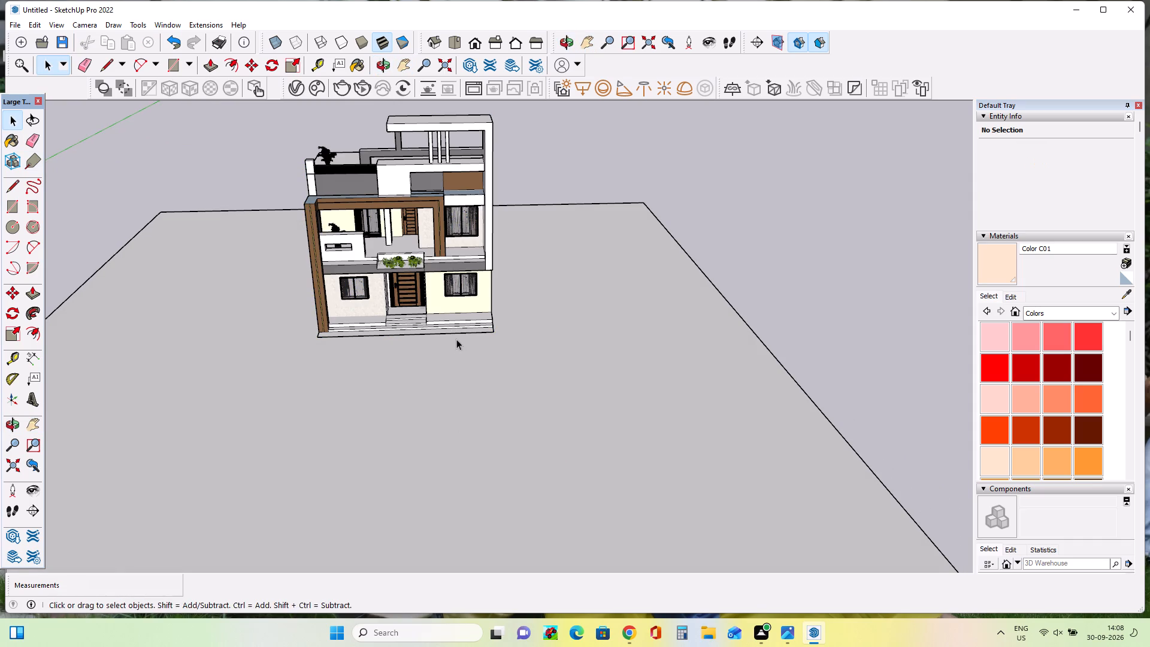
Examine the front of the house and its position on the ground plane from a closer, centred view.
{"action": "middle_click_drag", "start_coordinate": [483, 337], "coordinate": [494, 303]}
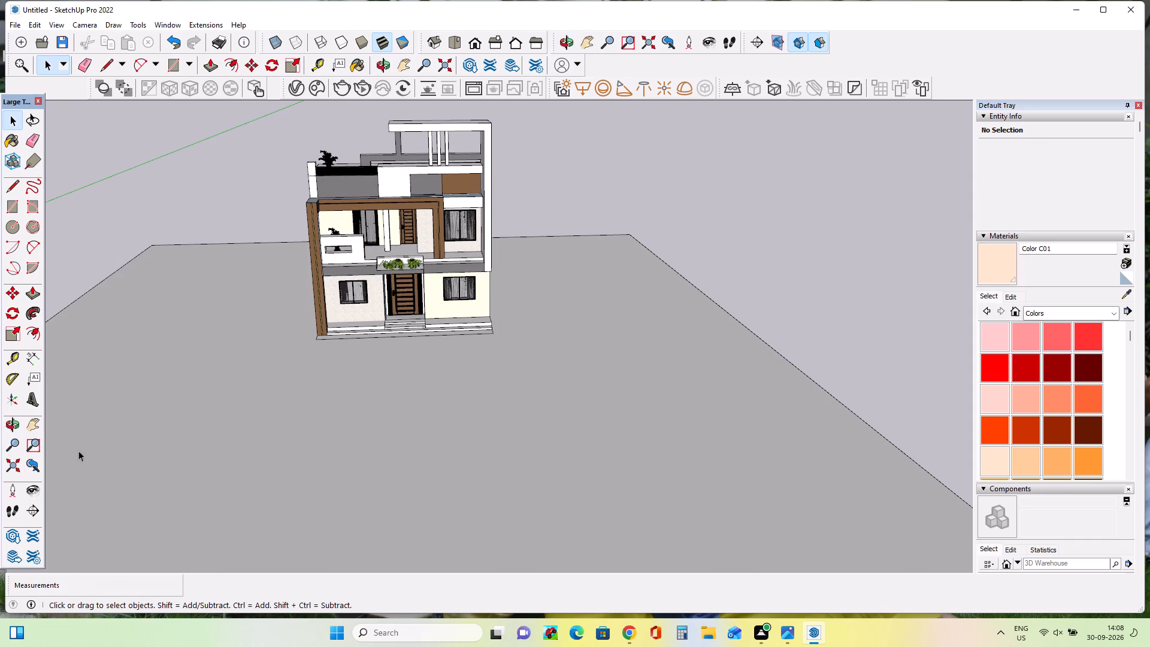
{"action": "double_click", "coordinate": [29, 428]}
{"action": "left_click_drag", "start_coordinate": [261, 429], "coordinate": [377, 443]}
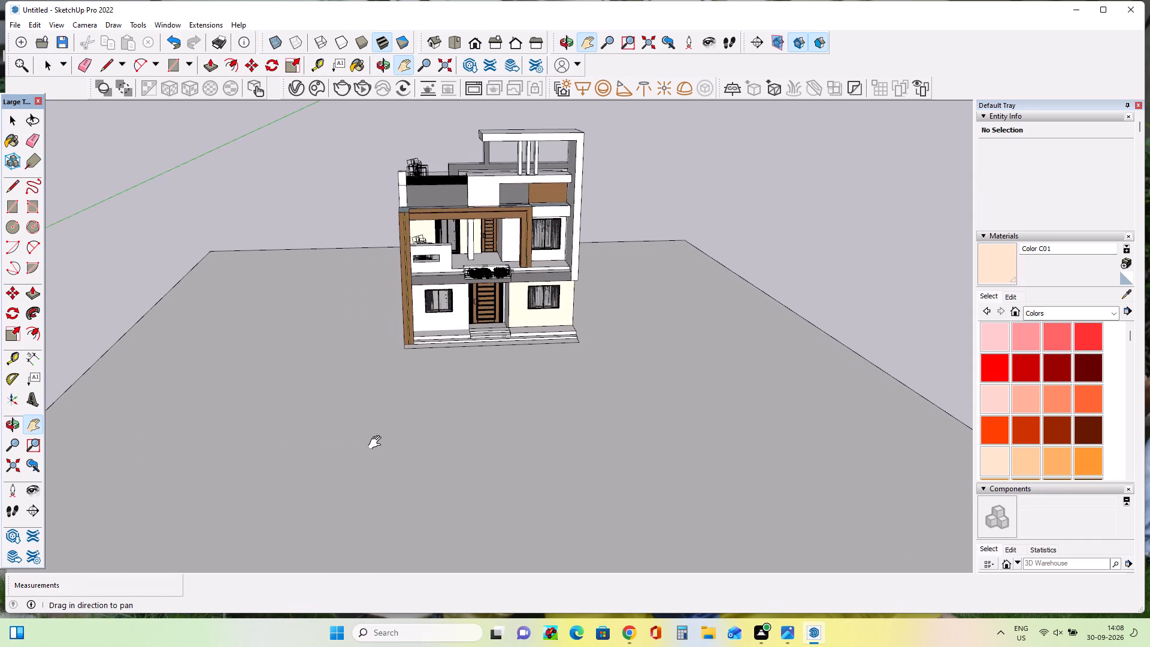
{"action": "left_click_drag", "start_coordinate": [377, 443], "coordinate": [374, 446]}
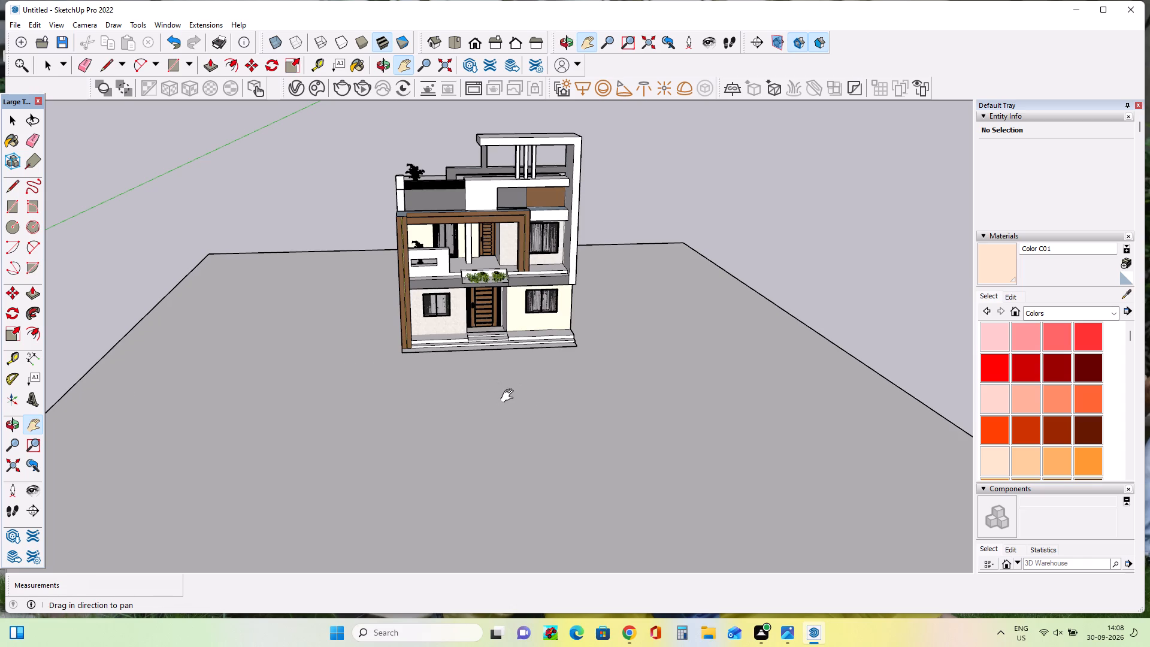
{"action": "scroll", "coordinate": [510, 373], "scroll_direction": "up", "scroll_amount": 5}
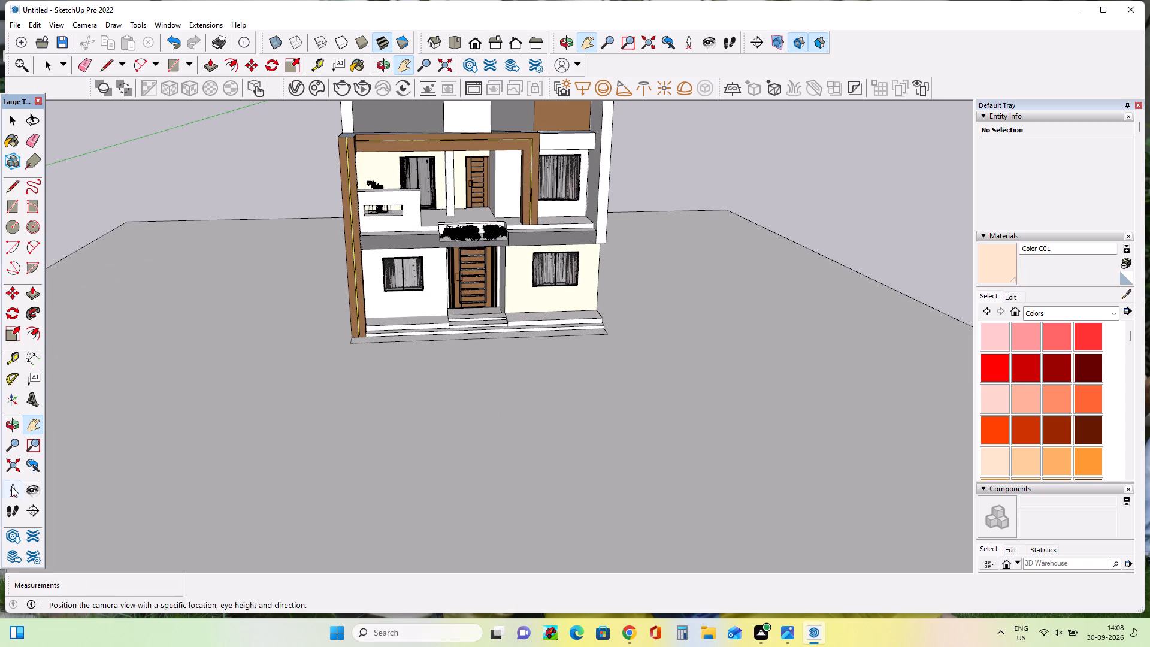
{"action": "left_click", "coordinate": [40, 433]}
{"action": "left_click", "coordinate": [658, 368]}
{"action": "left_click_drag", "start_coordinate": [658, 368], "coordinate": [710, 468]}
{"action": "left_click", "coordinate": [710, 468]}
{"action": "left_click", "coordinate": [326, 351]}
{"action": "left_click_drag", "start_coordinate": [326, 351], "coordinate": [467, 491]}
{"action": "left_click", "coordinate": [467, 491]}
{"action": "left_click", "coordinate": [501, 325]}
{"action": "left_click_drag", "start_coordinate": [501, 327], "coordinate": [519, 456]}
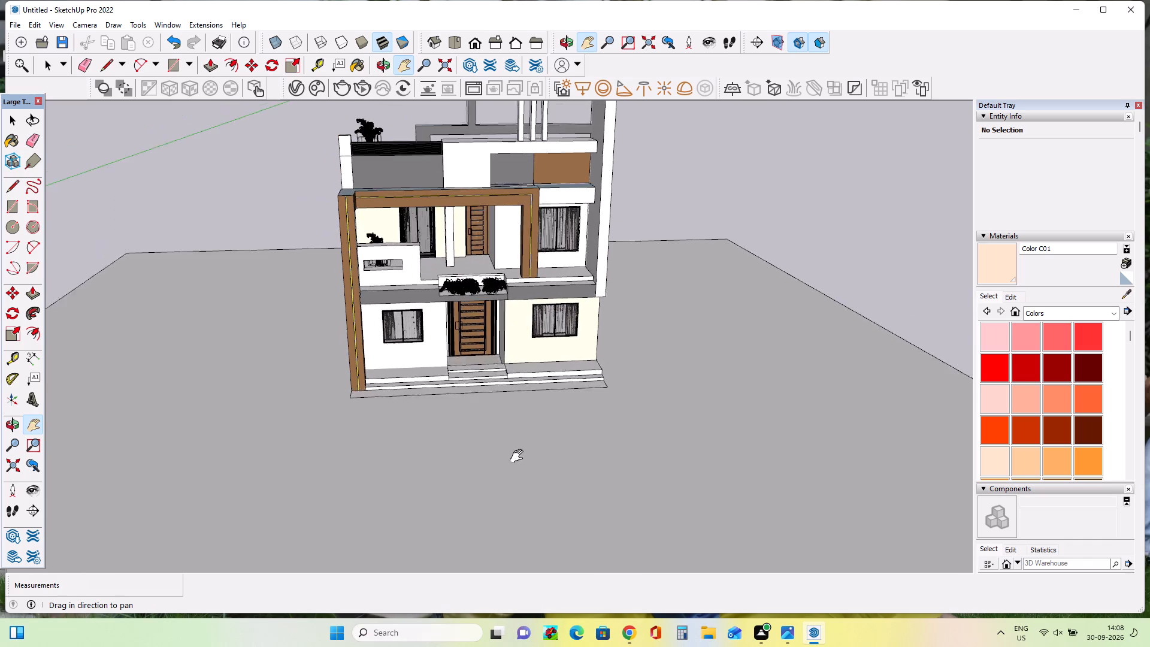
{"action": "left_click_drag", "start_coordinate": [519, 456], "coordinate": [523, 504]}
{"action": "left_click", "coordinate": [523, 504]}
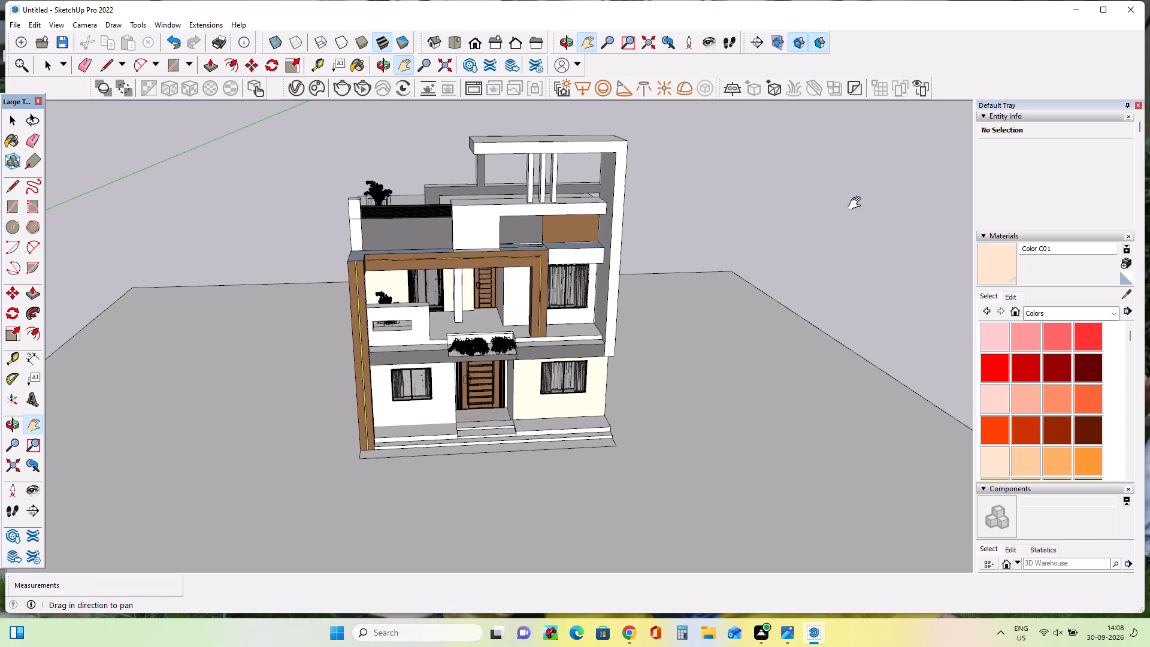
Paint the ground plane with Pavers with Grass Brick from the Landscaping, Fencing and Vegetation materials.
{"action": "left_click", "coordinate": [1050, 312]}
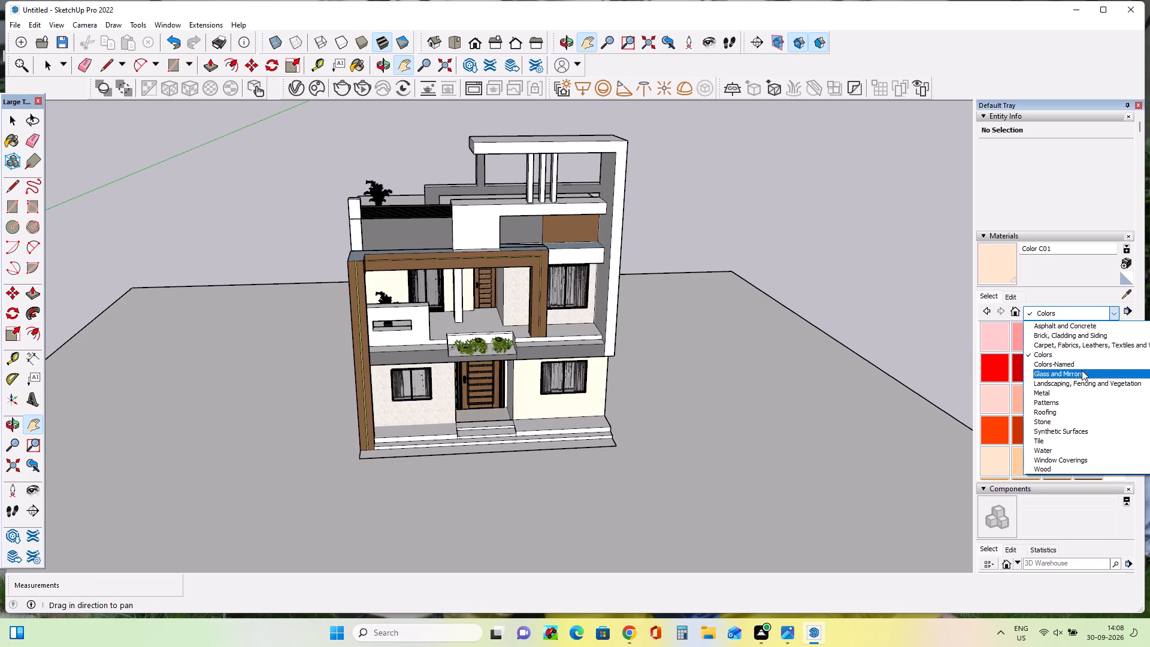
{"action": "left_click", "coordinate": [1085, 382]}
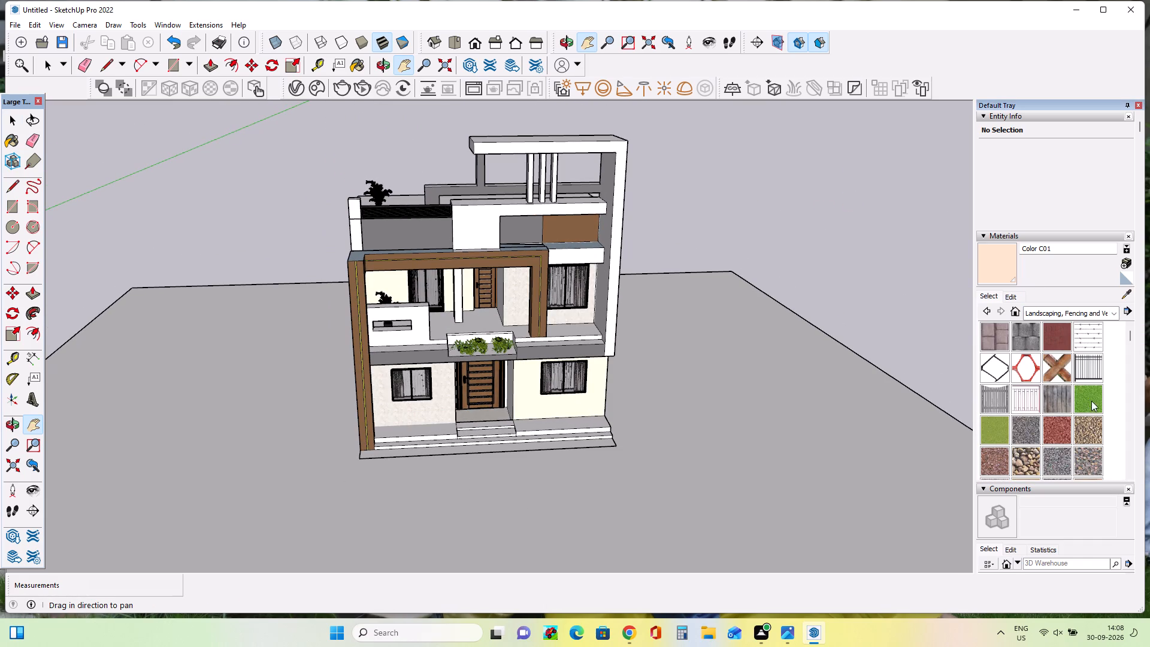
{"action": "scroll", "coordinate": [1035, 424], "scroll_direction": "down", "scroll_amount": 2}
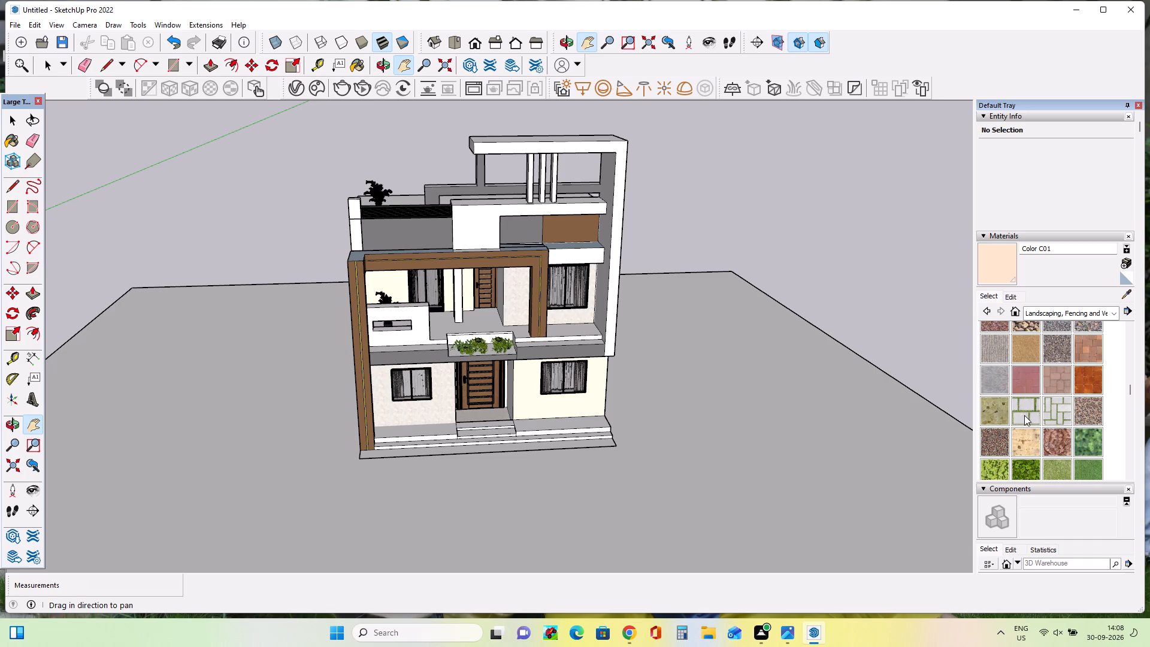
{"action": "double_click", "coordinate": [1024, 415]}
{"action": "left_click", "coordinate": [539, 532]}
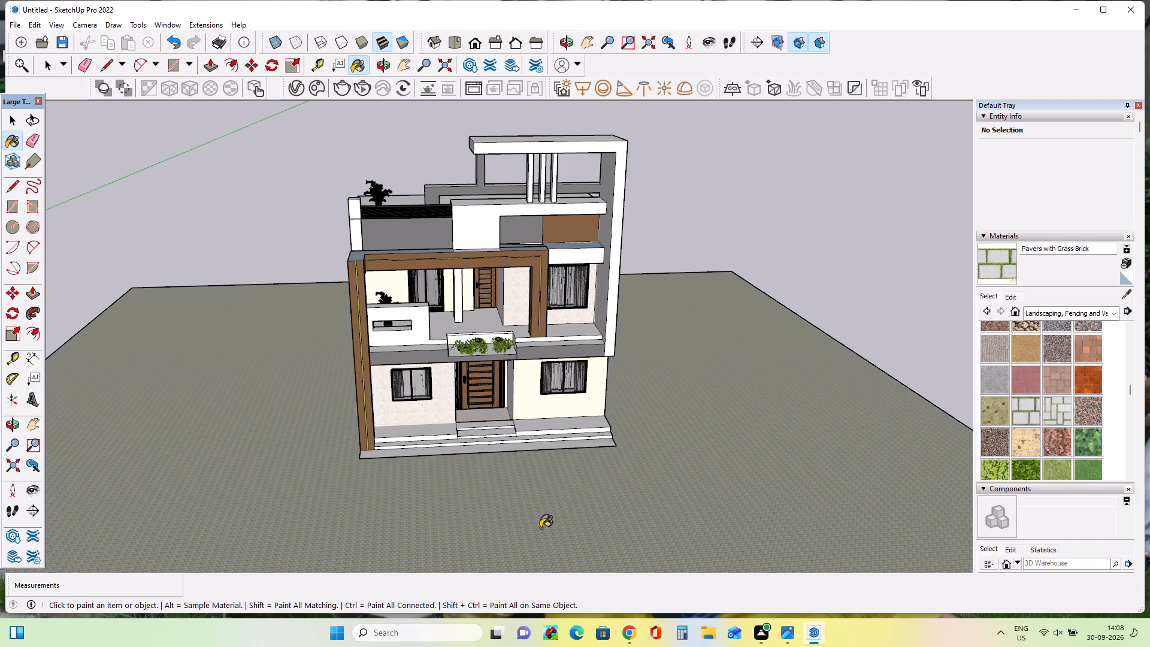
Create a new material from the grass-brick pavers with an 8' texture width and apply it to the ground plane.
{"action": "left_click", "coordinate": [1127, 265]}
{"action": "double_click", "coordinate": [527, 386]}
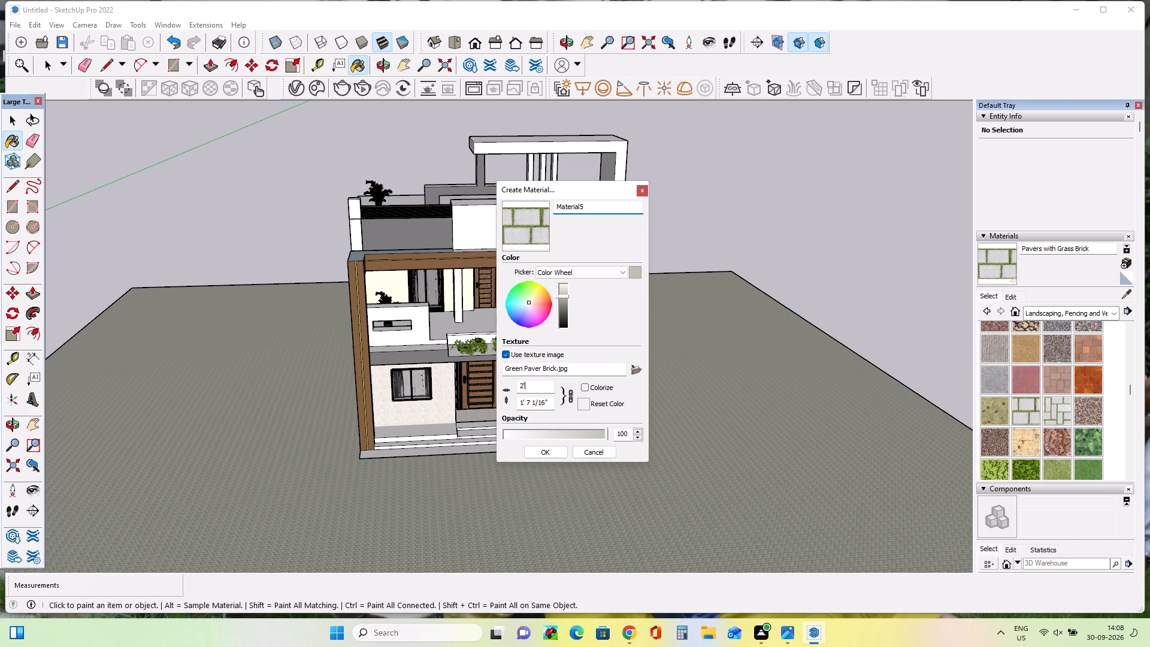
{"action": "key", "text": "BackSpace"}
{"action": "type", "text": "8'"}
{"action": "key", "text": "Return"}
{"action": "left_click", "coordinate": [559, 457]}
{"action": "double_click", "coordinate": [533, 488]}
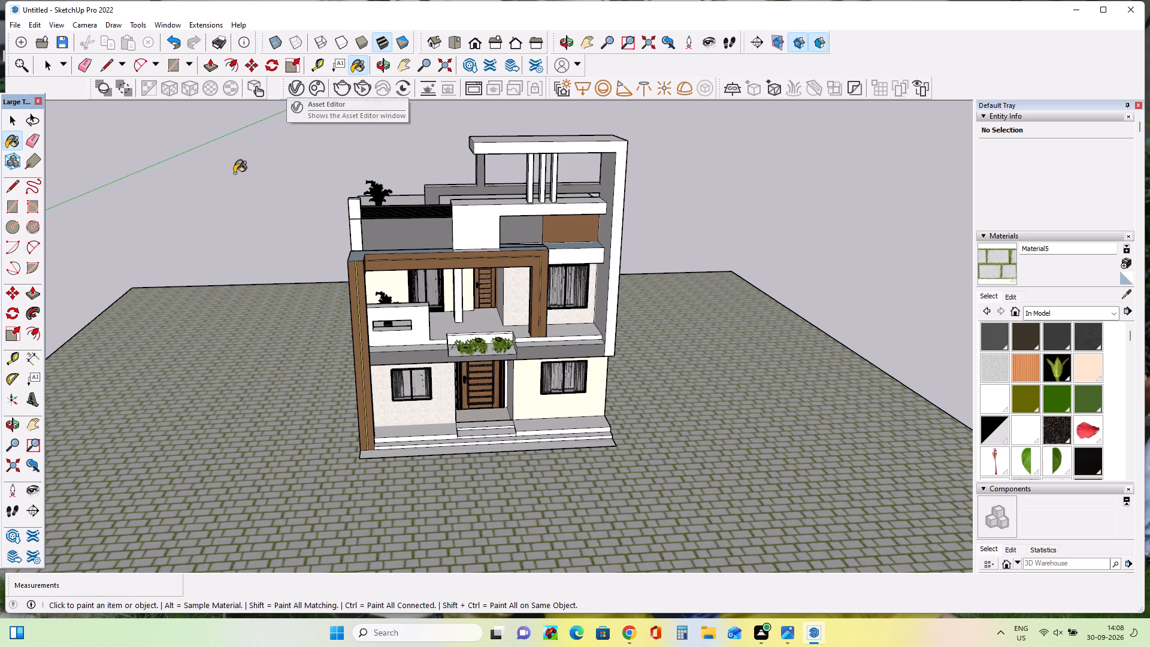
Switch to Chrome, close the blank Google Gemini page and open the Google home page in its own tab.
{"action": "left_click", "coordinate": [627, 638]}
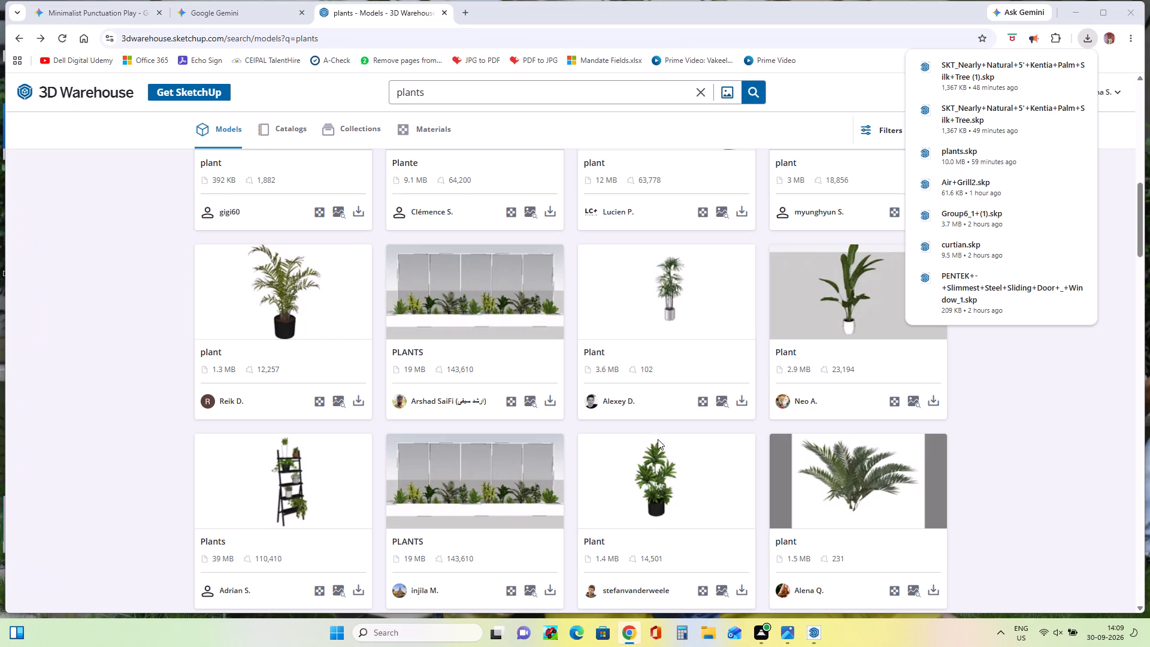
{"action": "left_click", "coordinate": [95, 12]}
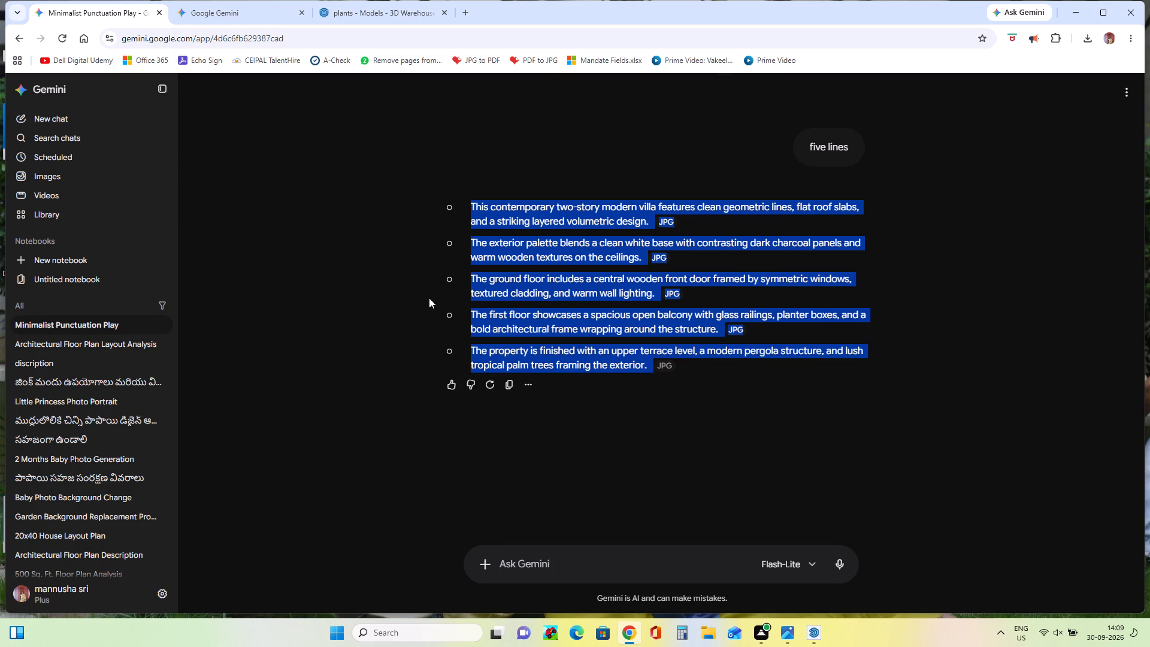
{"action": "left_click", "coordinate": [255, 5]}
{"action": "left_click", "coordinate": [303, 13]}
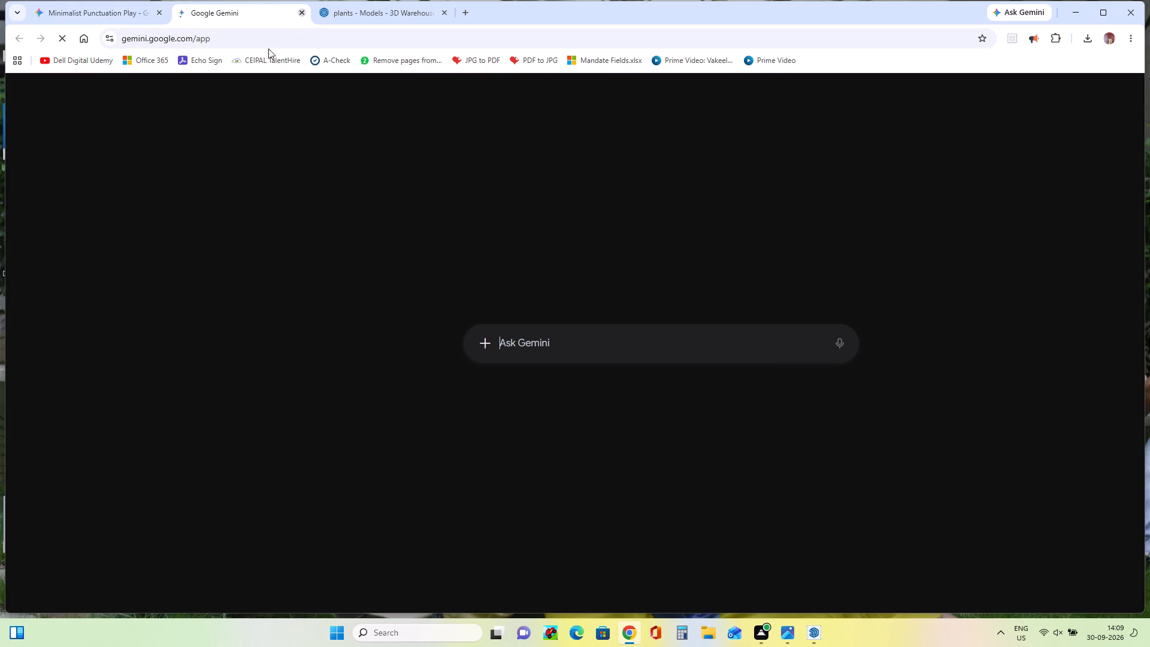
{"action": "left_click", "coordinate": [326, 14]}
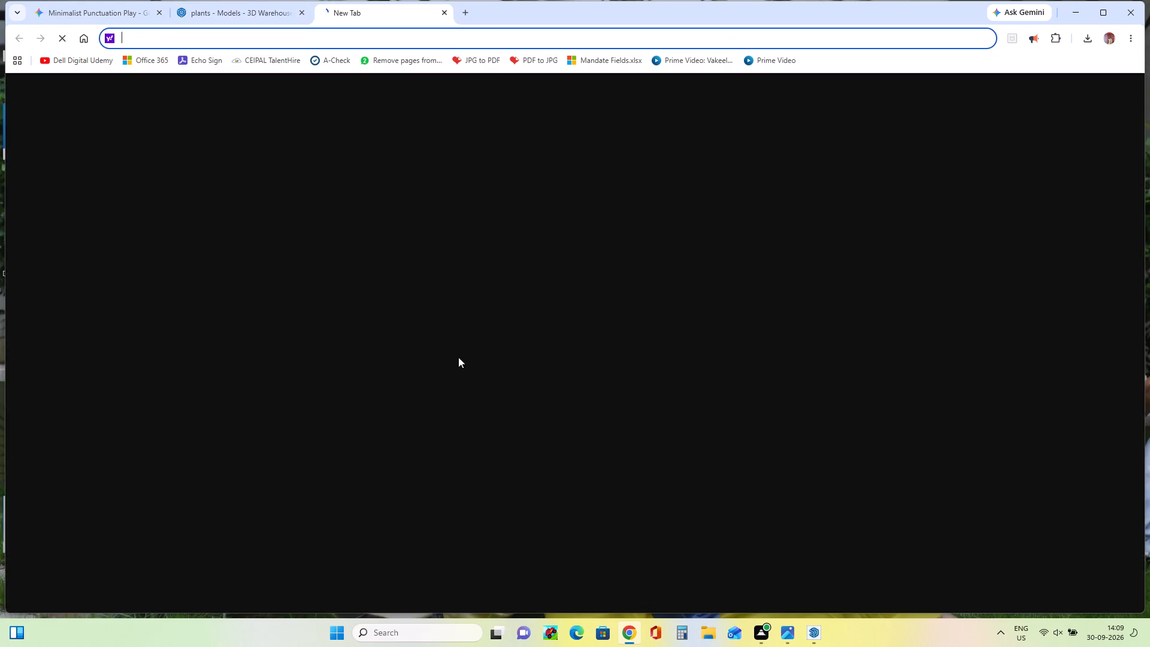
{"action": "left_click", "coordinate": [469, 307]}
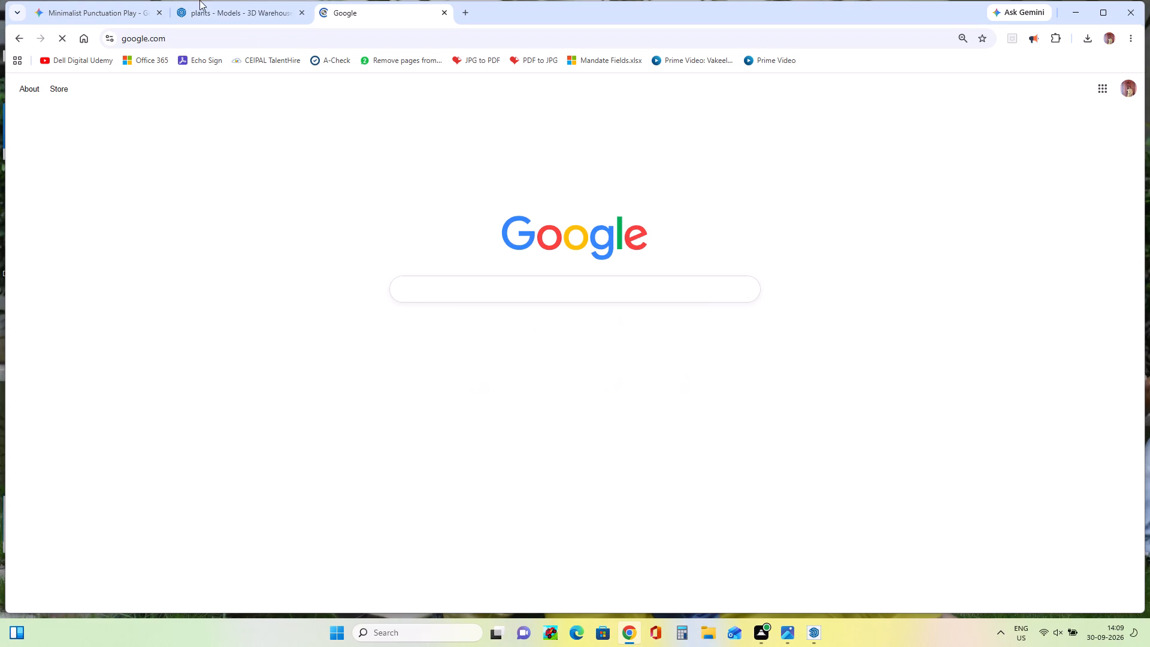
Search Google for "greenery images" and show the image results.
{"action": "left_click", "coordinate": [454, 285]}
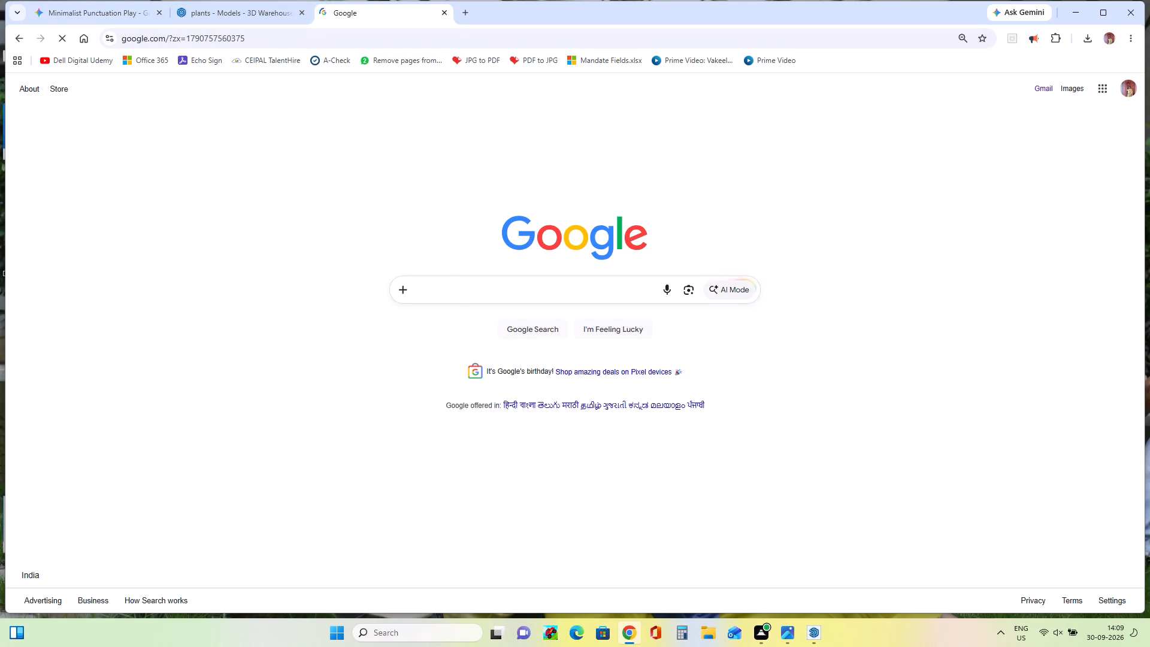
{"action": "double_click", "coordinate": [452, 299]}
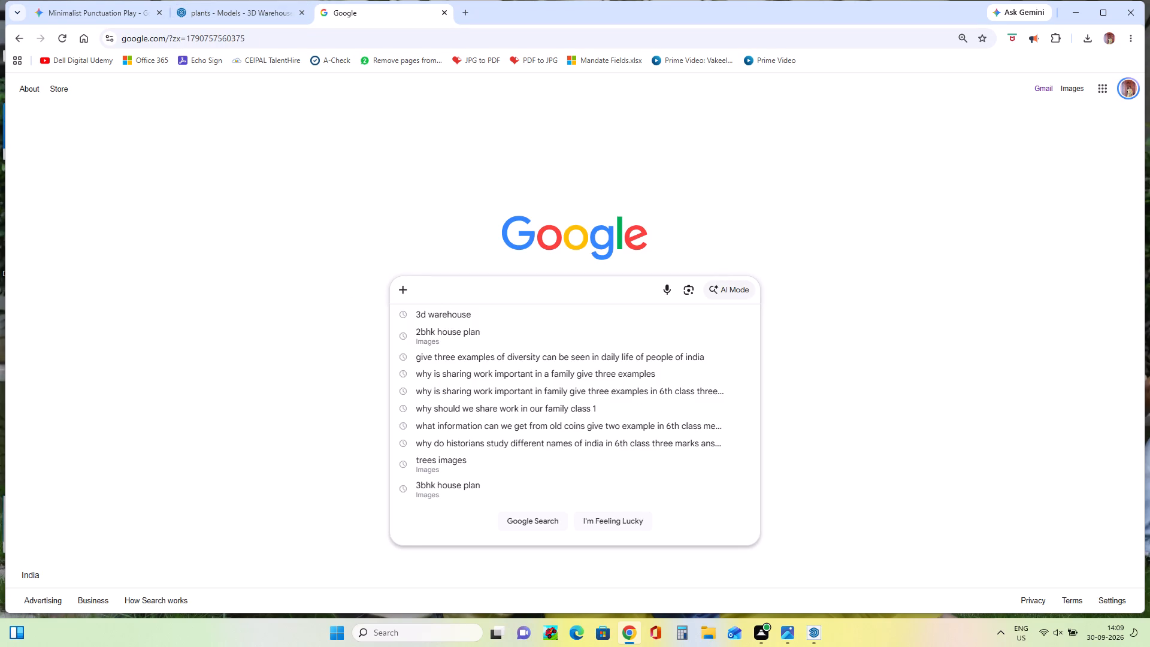
{"action": "type", "text": "gre"}
{"action": "key", "text": "e"}
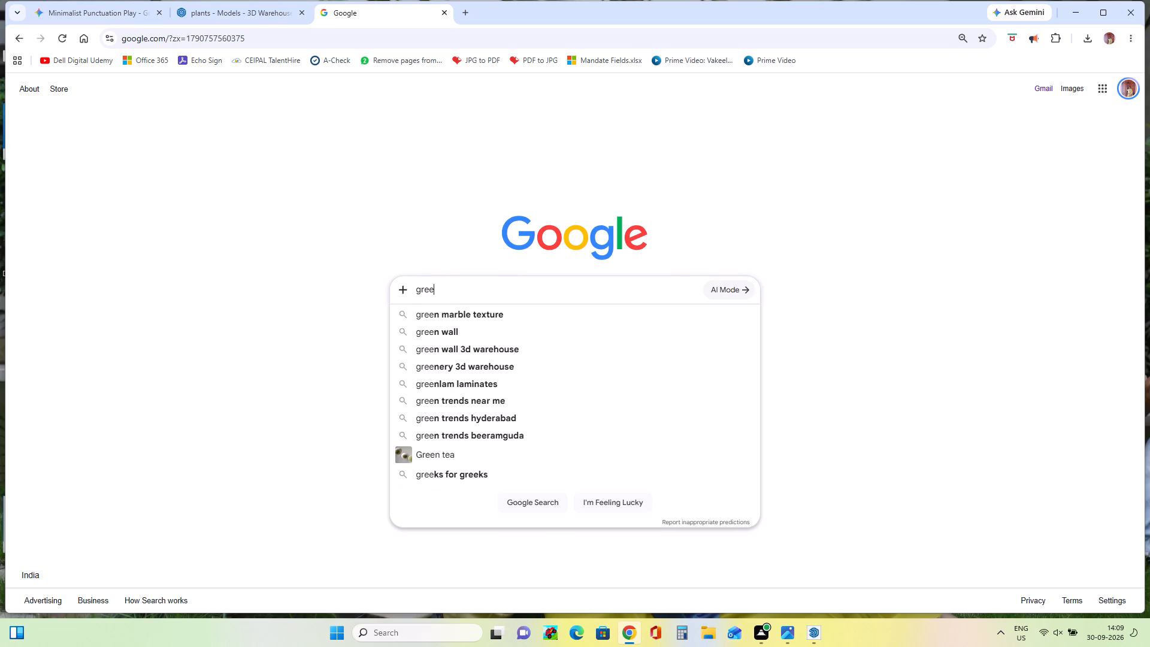
{"action": "key", "text": "BackSpace"}
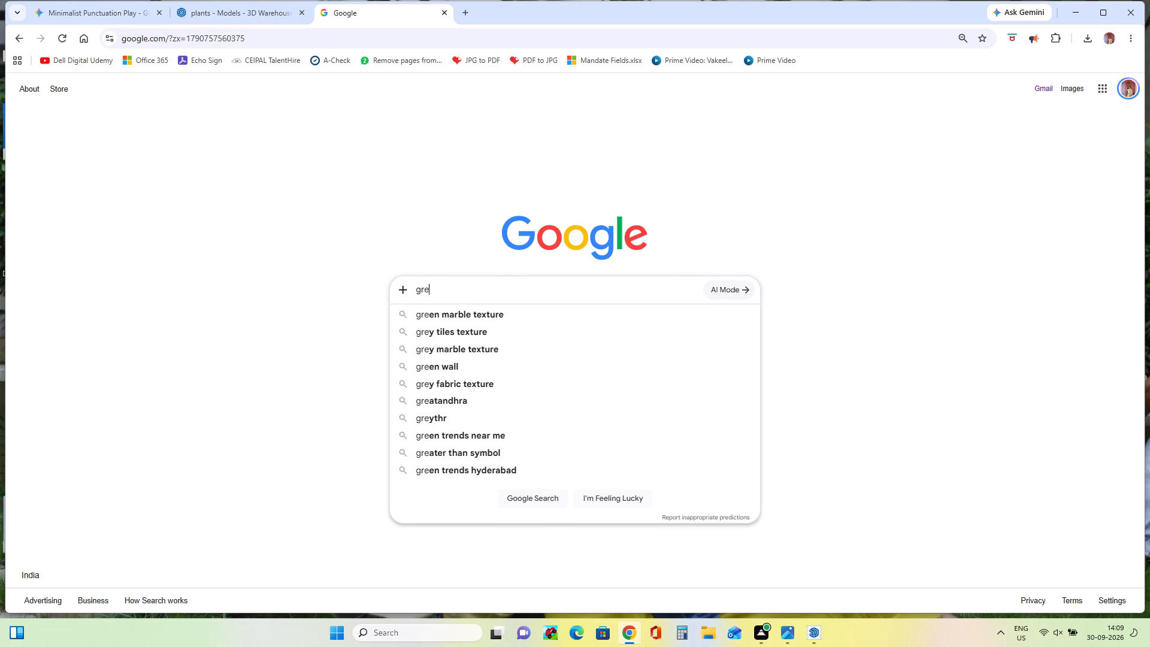
{"action": "key", "text": "e"}
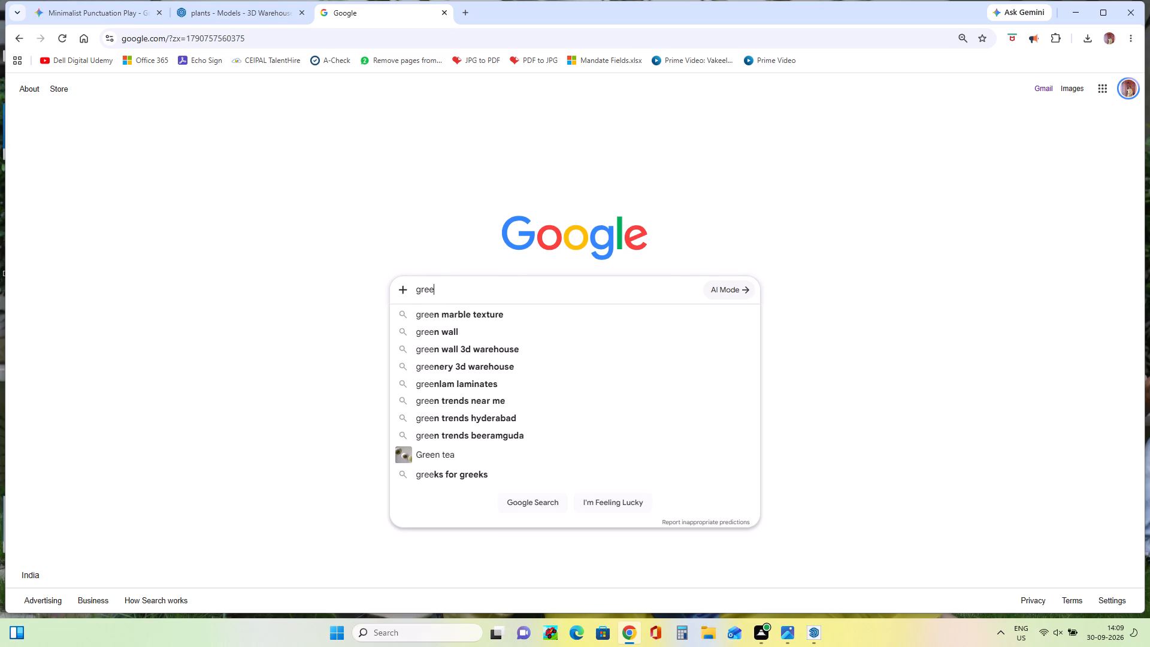
{"action": "type", "text": "nery"}
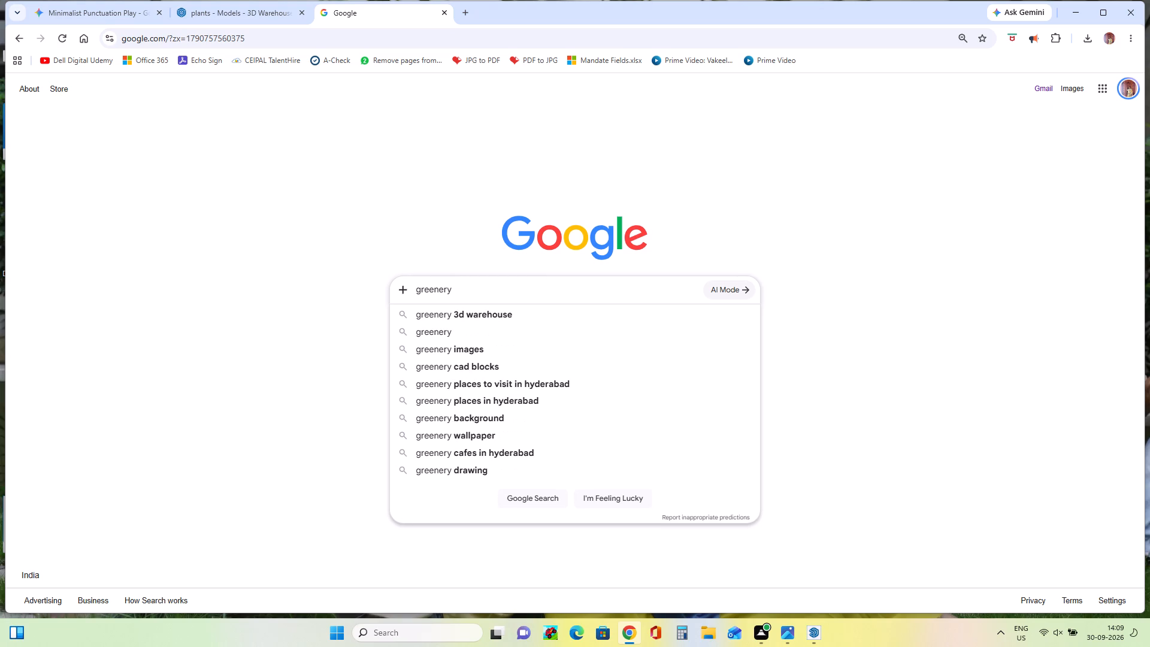
{"action": "left_click", "coordinate": [465, 350]}
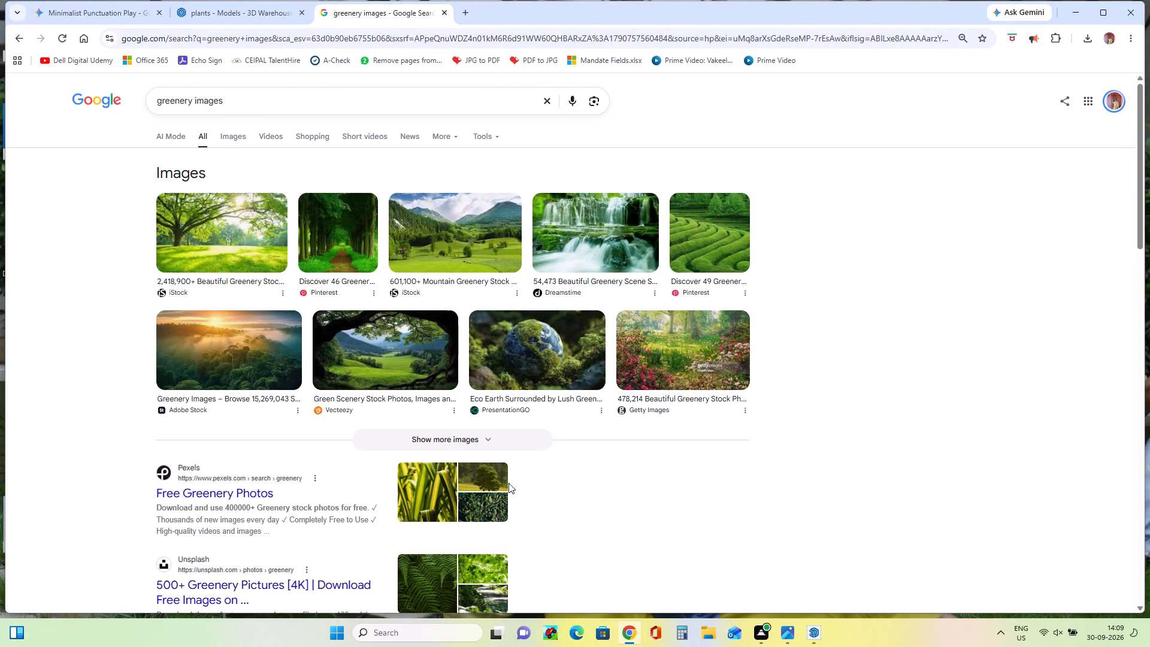
{"action": "left_click", "coordinate": [227, 140]}
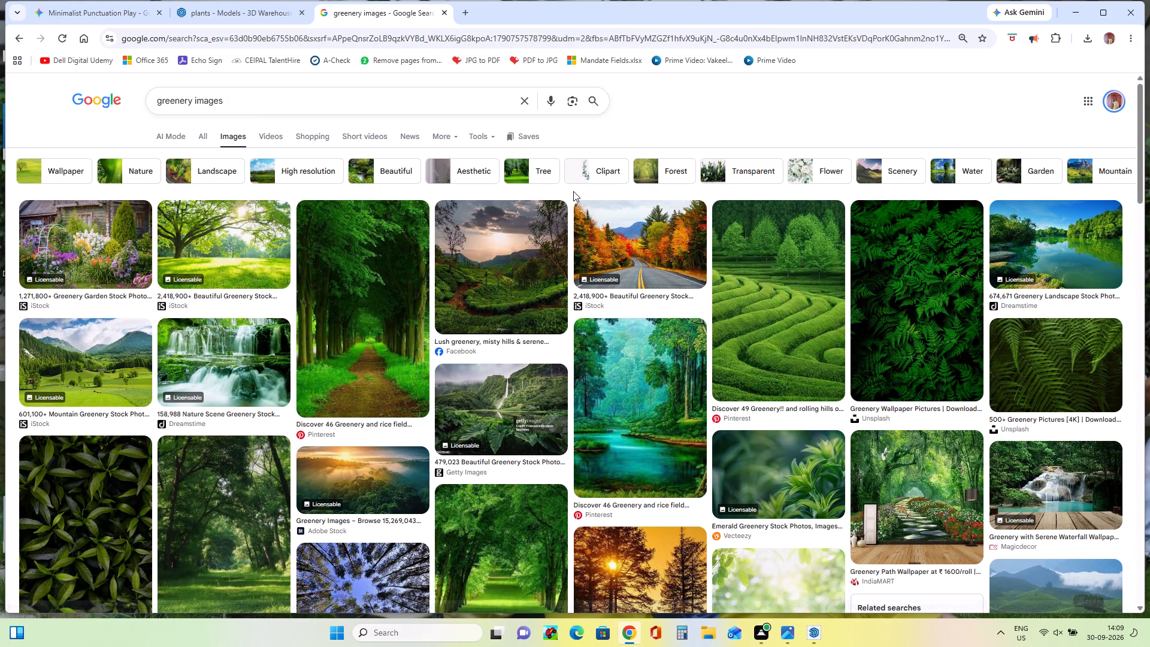
Browse the greenery image results and open the Getty Images park photo with red and pink flowering shrubs.
{"action": "scroll", "coordinate": [573, 191], "scroll_direction": "down", "scroll_amount": 4}
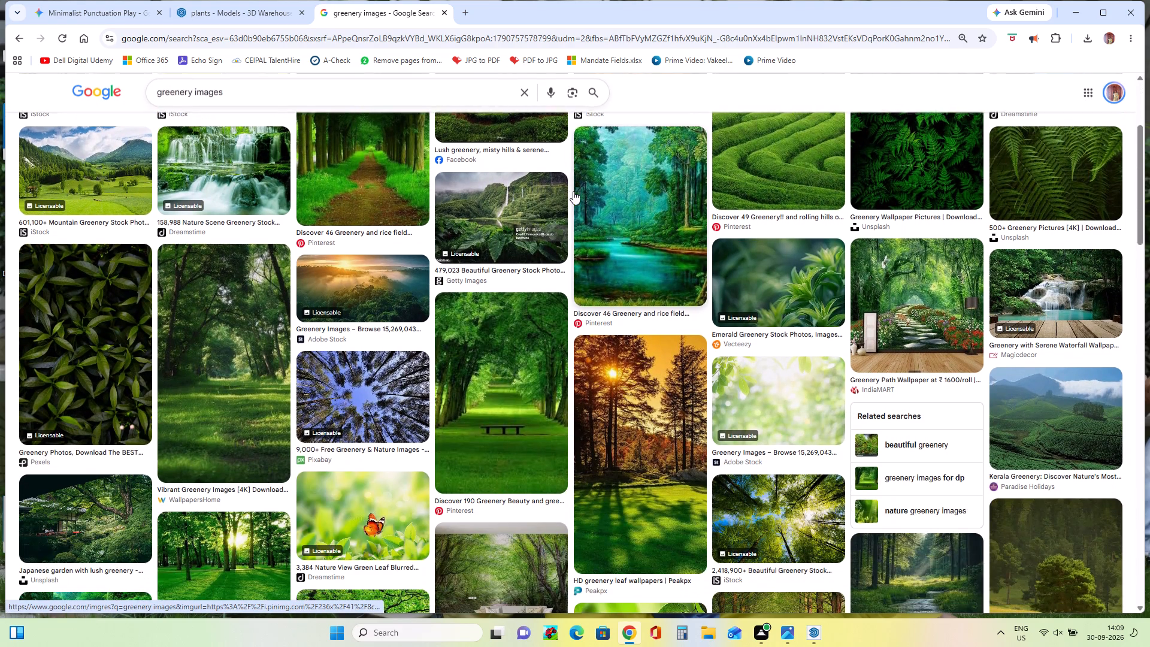
{"action": "scroll", "coordinate": [573, 191], "scroll_direction": "down", "scroll_amount": 3}
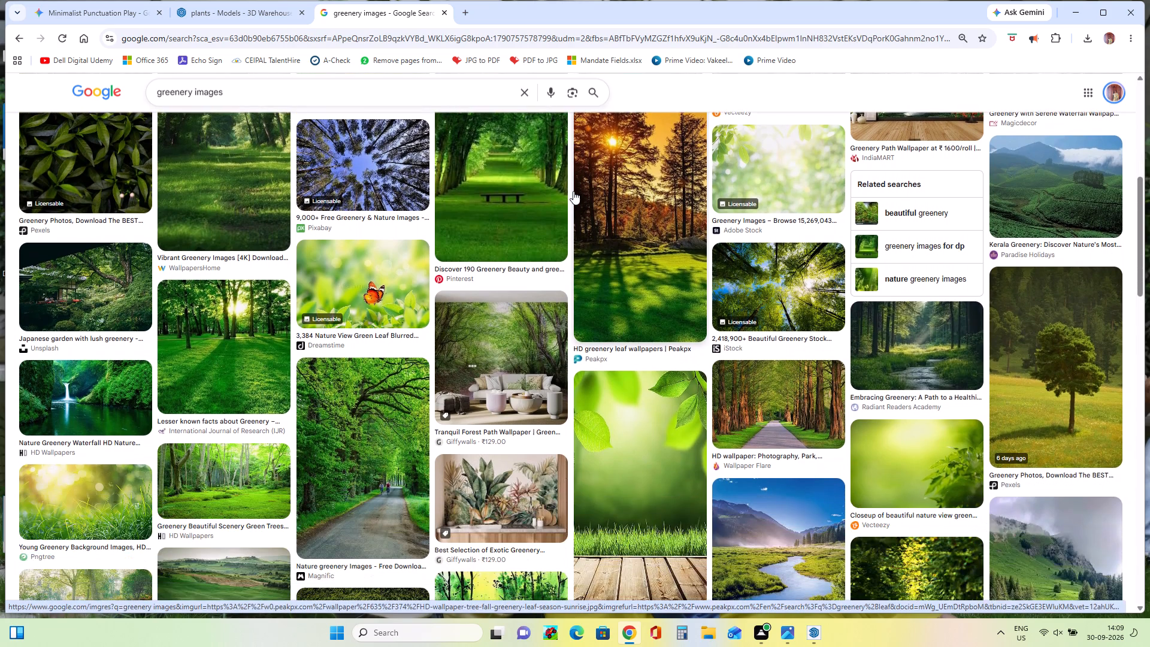
{"action": "scroll", "coordinate": [573, 191], "scroll_direction": "down", "scroll_amount": 1}
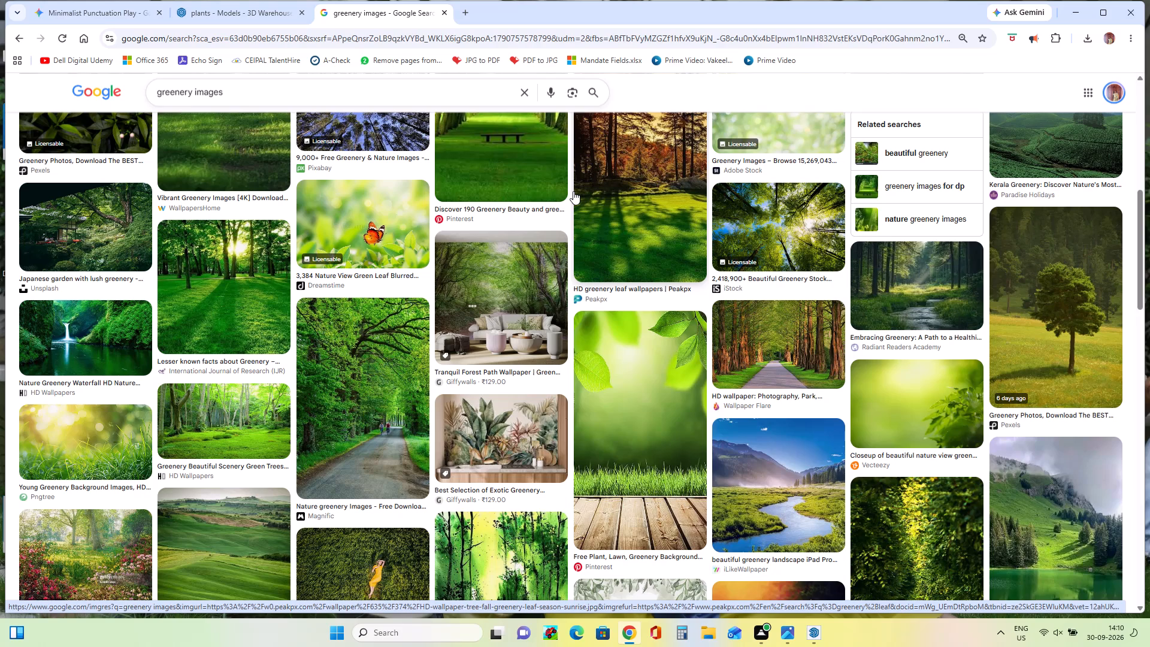
{"action": "scroll", "coordinate": [573, 191], "scroll_direction": "down", "scroll_amount": 3}
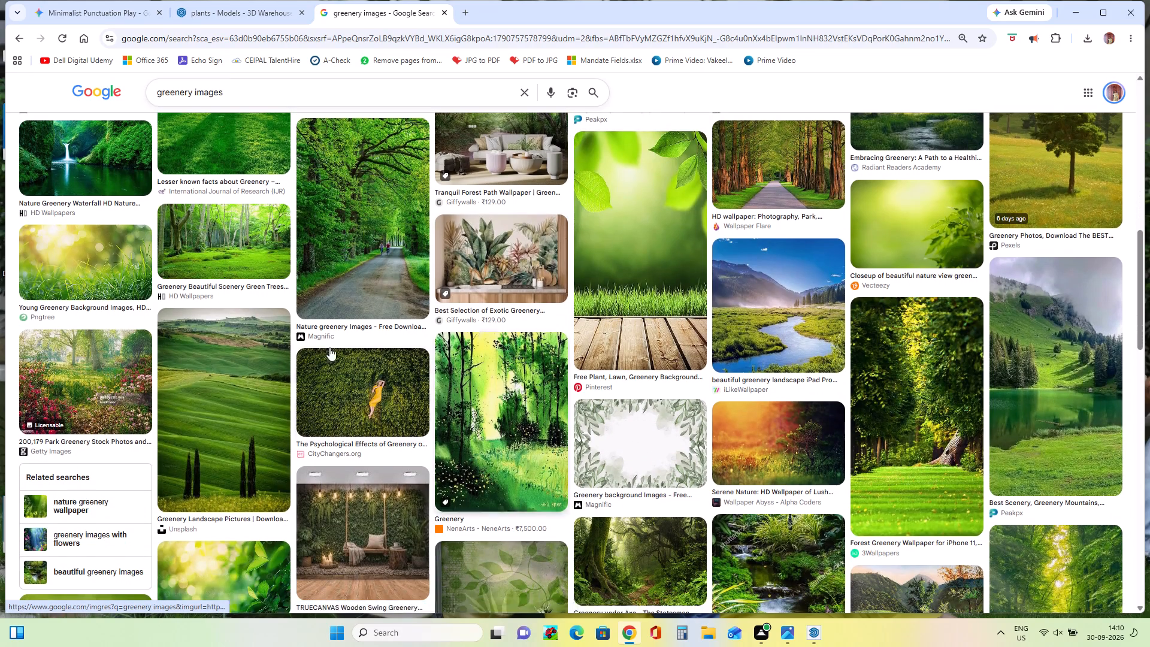
{"action": "left_click", "coordinate": [91, 381]}
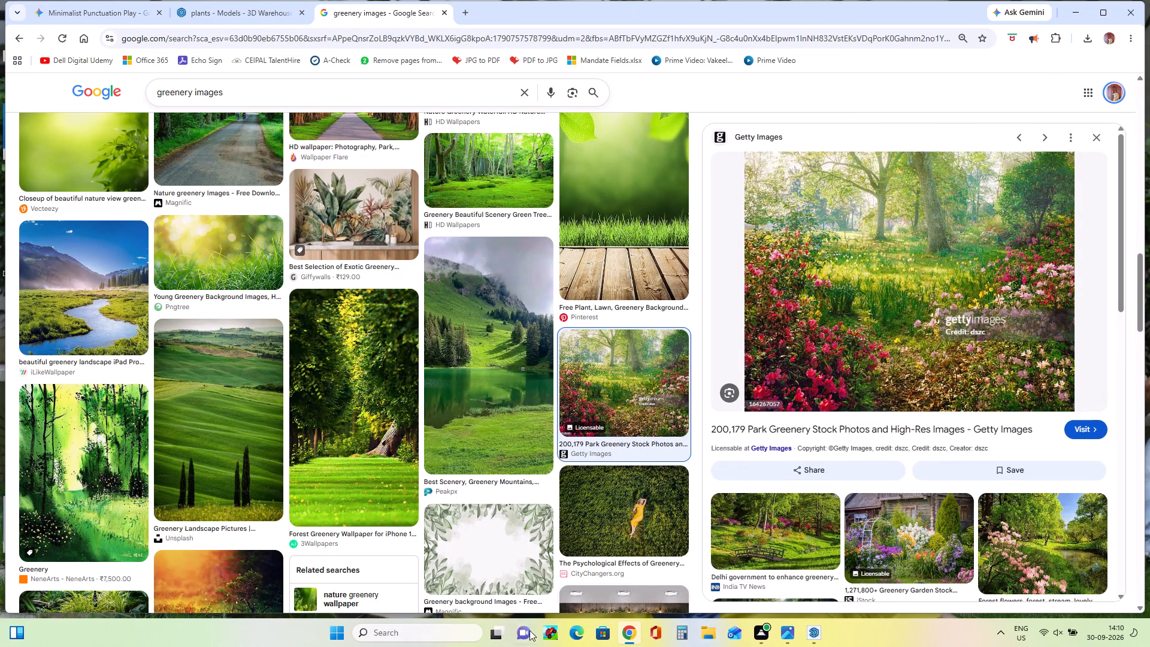
Open the Snipping Tool.
{"action": "left_click", "coordinate": [437, 632]}
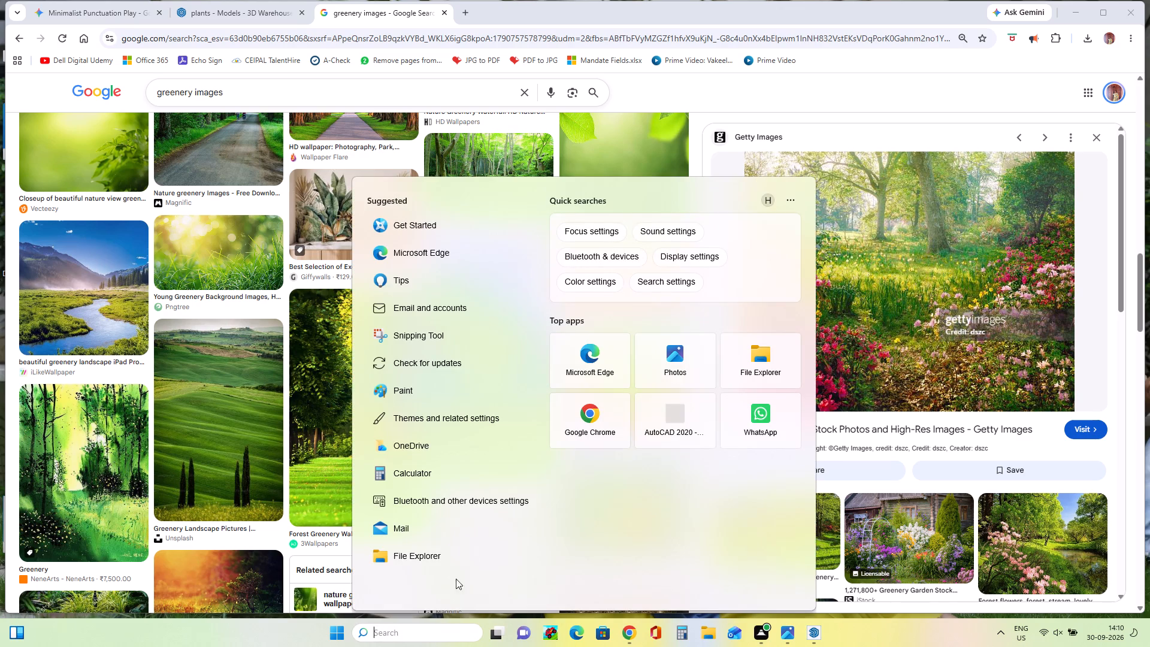
{"action": "left_click", "coordinate": [455, 337]}
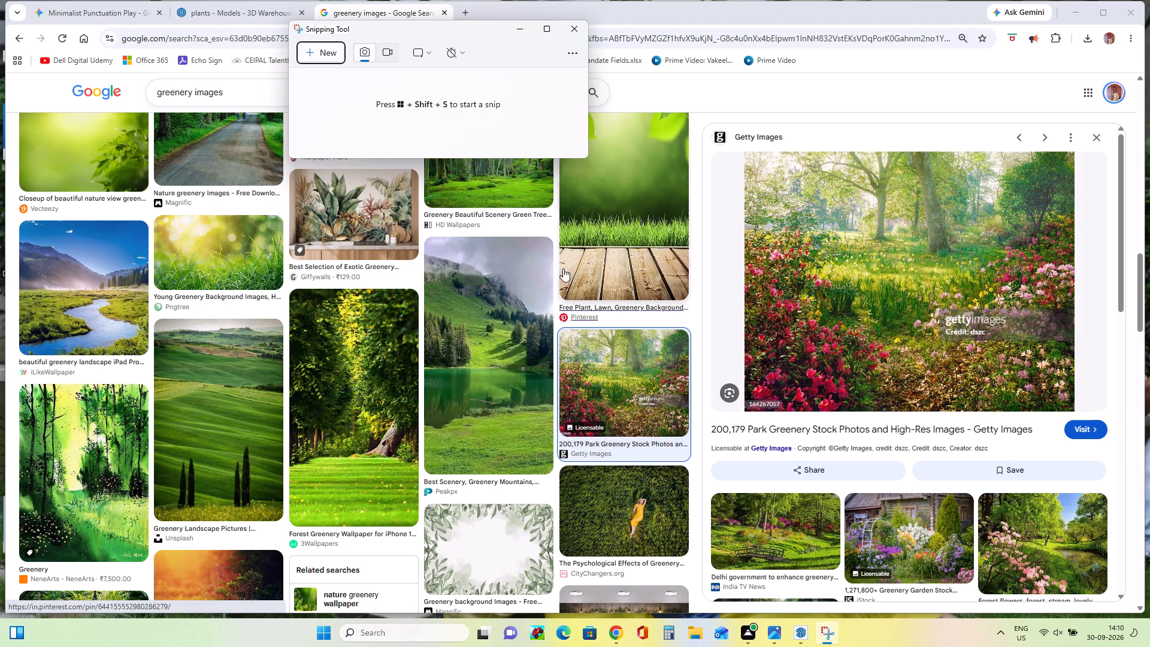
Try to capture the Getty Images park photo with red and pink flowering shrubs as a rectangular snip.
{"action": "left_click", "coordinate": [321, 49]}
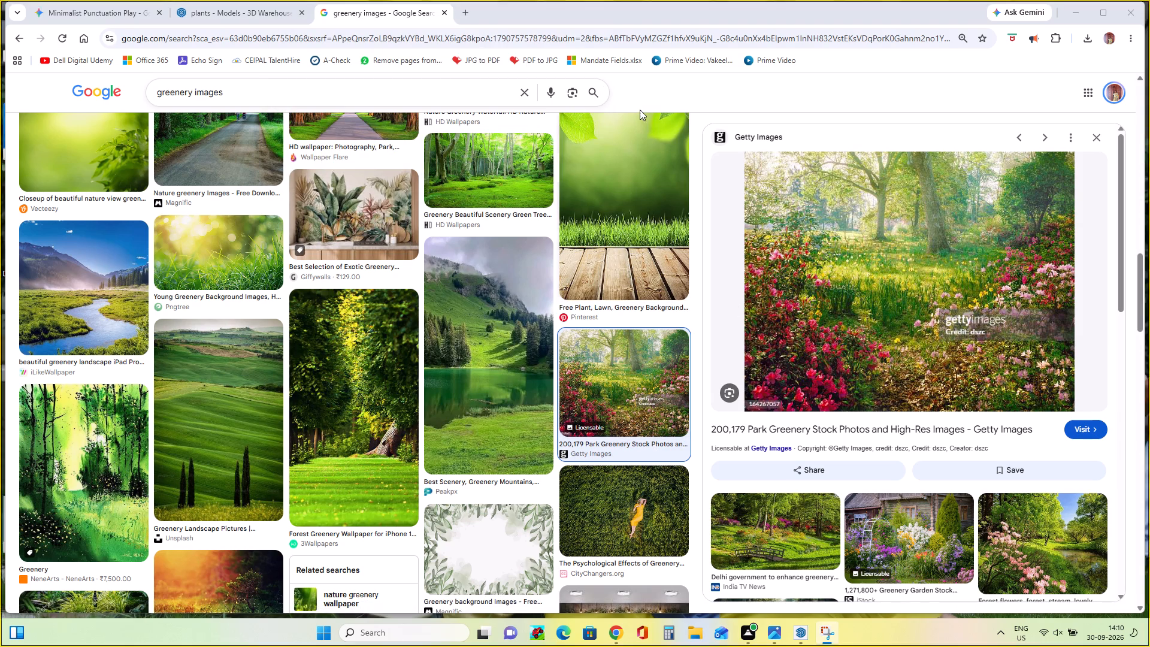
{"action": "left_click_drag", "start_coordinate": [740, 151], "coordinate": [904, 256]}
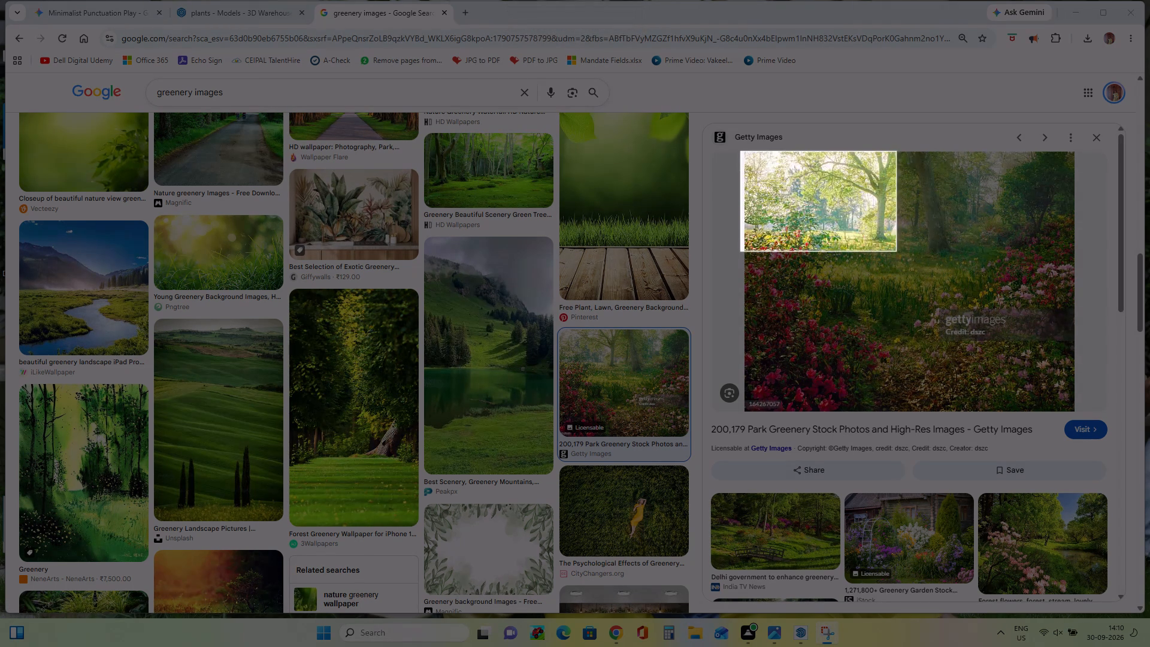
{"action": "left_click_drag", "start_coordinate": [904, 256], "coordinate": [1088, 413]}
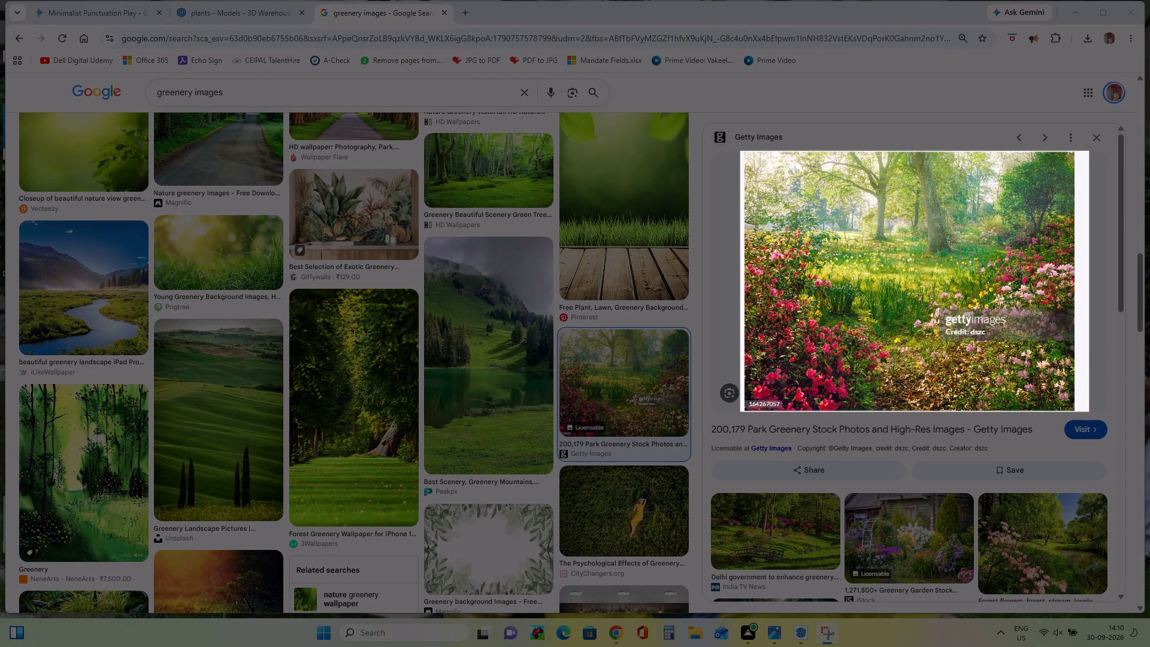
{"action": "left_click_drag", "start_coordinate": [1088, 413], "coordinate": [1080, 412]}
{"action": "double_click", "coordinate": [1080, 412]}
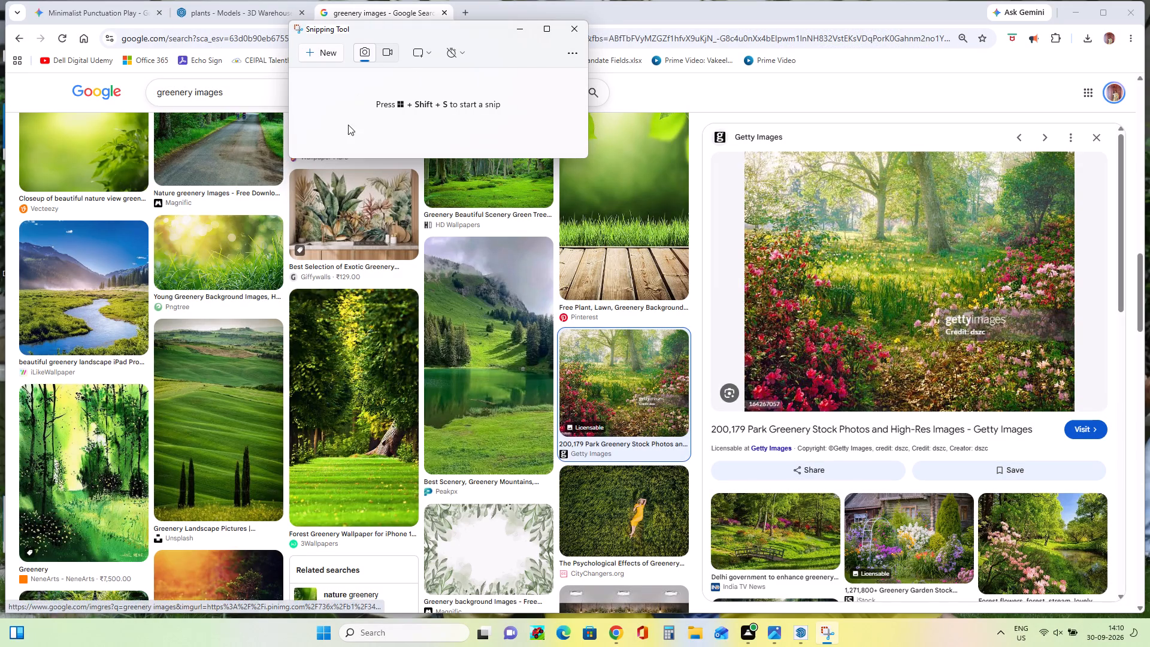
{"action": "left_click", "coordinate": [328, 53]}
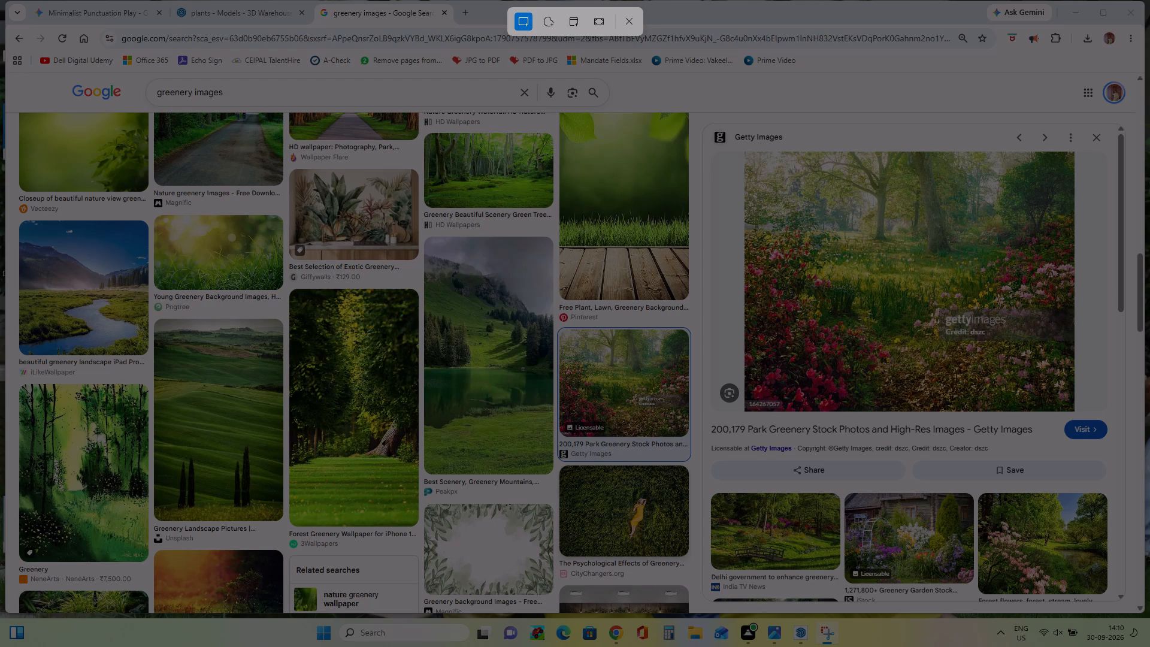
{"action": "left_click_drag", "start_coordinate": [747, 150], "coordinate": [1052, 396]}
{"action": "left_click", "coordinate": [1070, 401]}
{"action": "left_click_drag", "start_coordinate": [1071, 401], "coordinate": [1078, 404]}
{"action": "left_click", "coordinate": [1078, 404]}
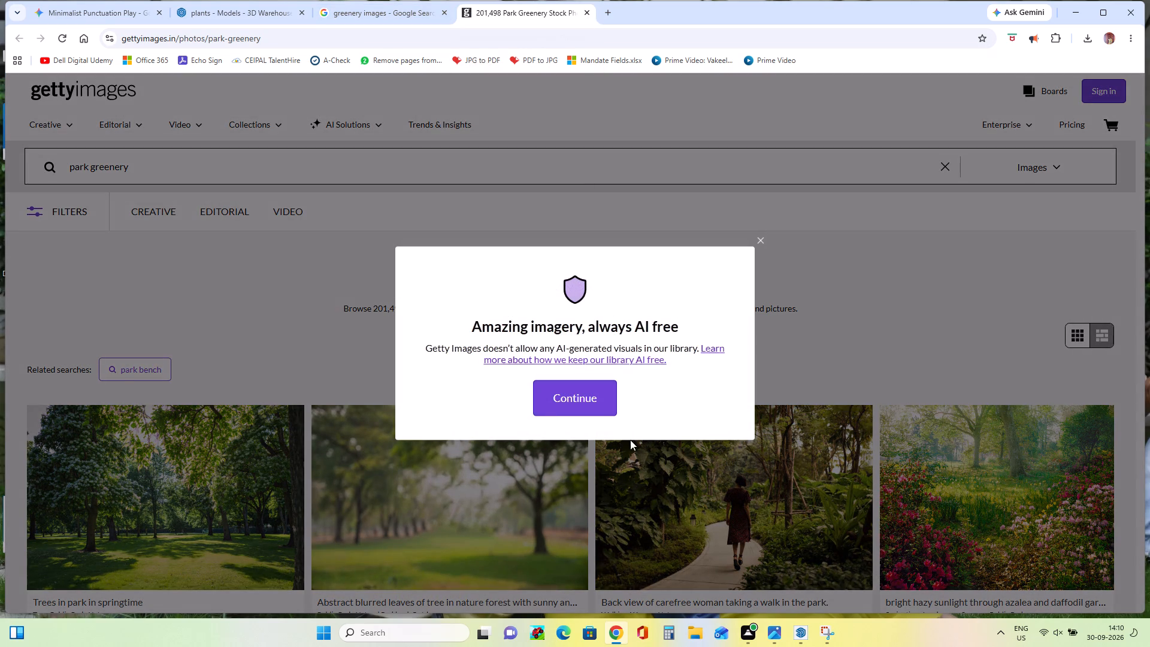
Look through the Getty Images park greenery page, view the blurred tree park photo enlarged, and close the photo window and the page.
{"action": "left_click", "coordinate": [760, 235]}
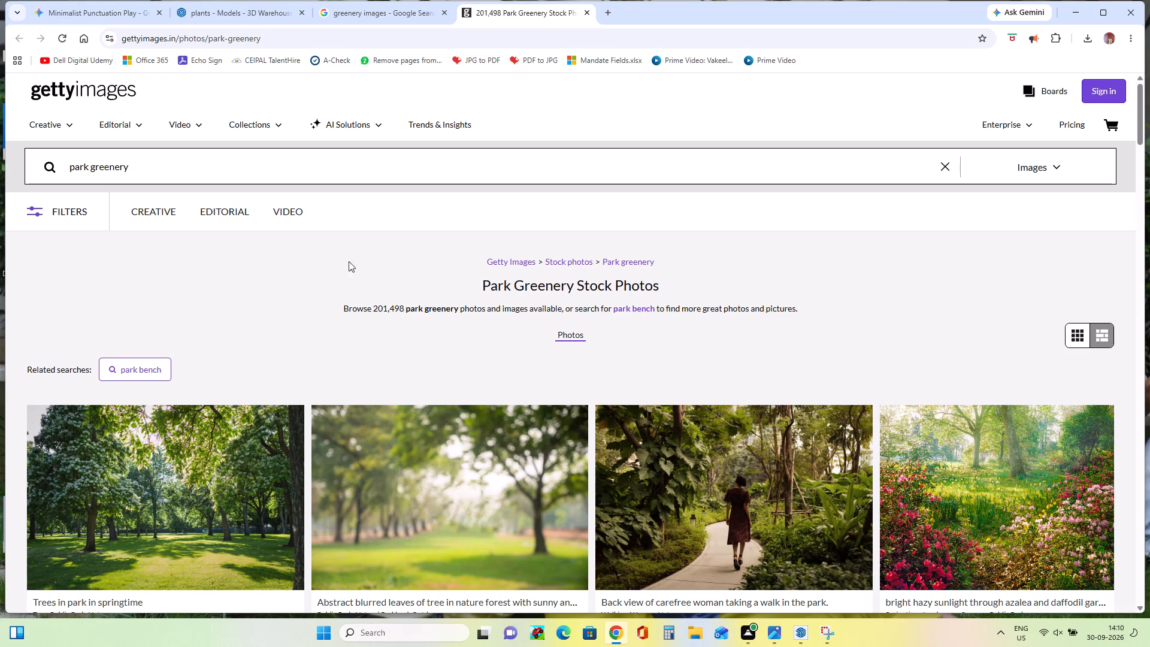
{"action": "scroll", "coordinate": [437, 520], "scroll_direction": "down", "scroll_amount": 2}
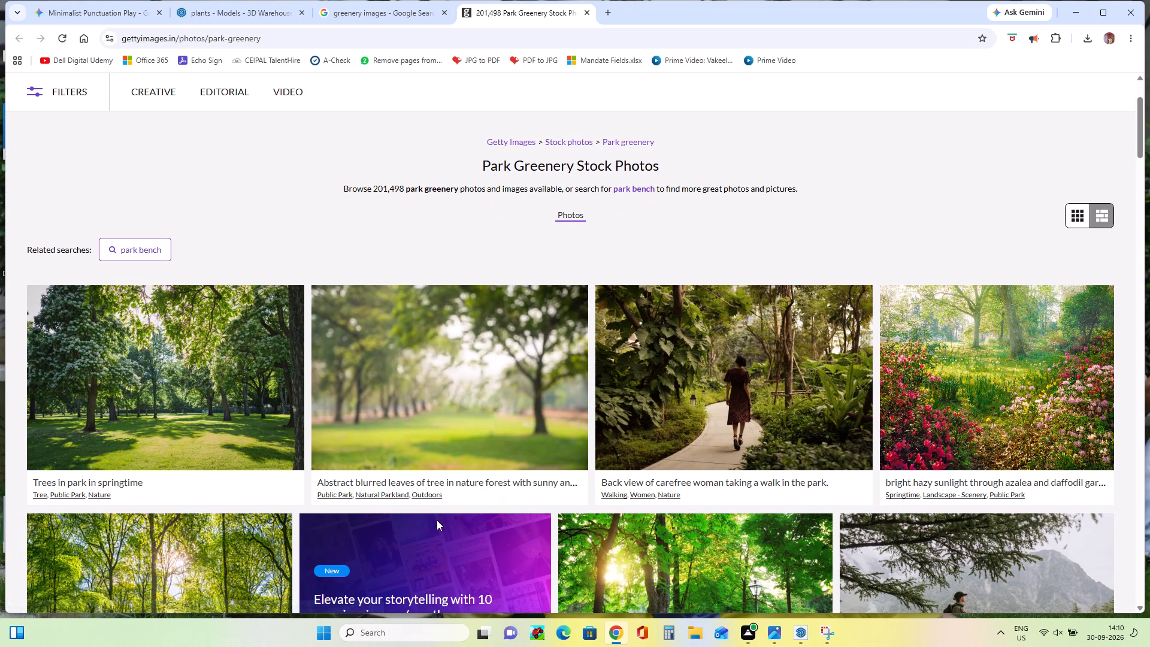
{"action": "scroll", "coordinate": [437, 520], "scroll_direction": "down", "scroll_amount": 1}
{"action": "left_click", "coordinate": [467, 349]}
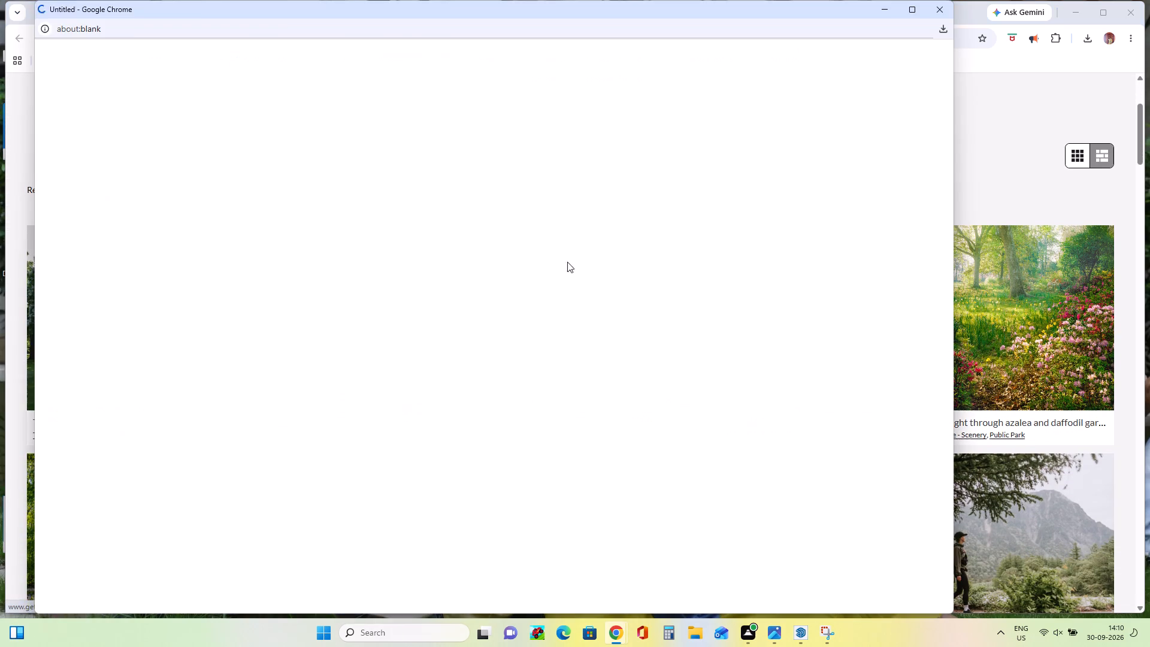
{"action": "scroll", "coordinate": [515, 467], "scroll_direction": "down", "scroll_amount": 3}
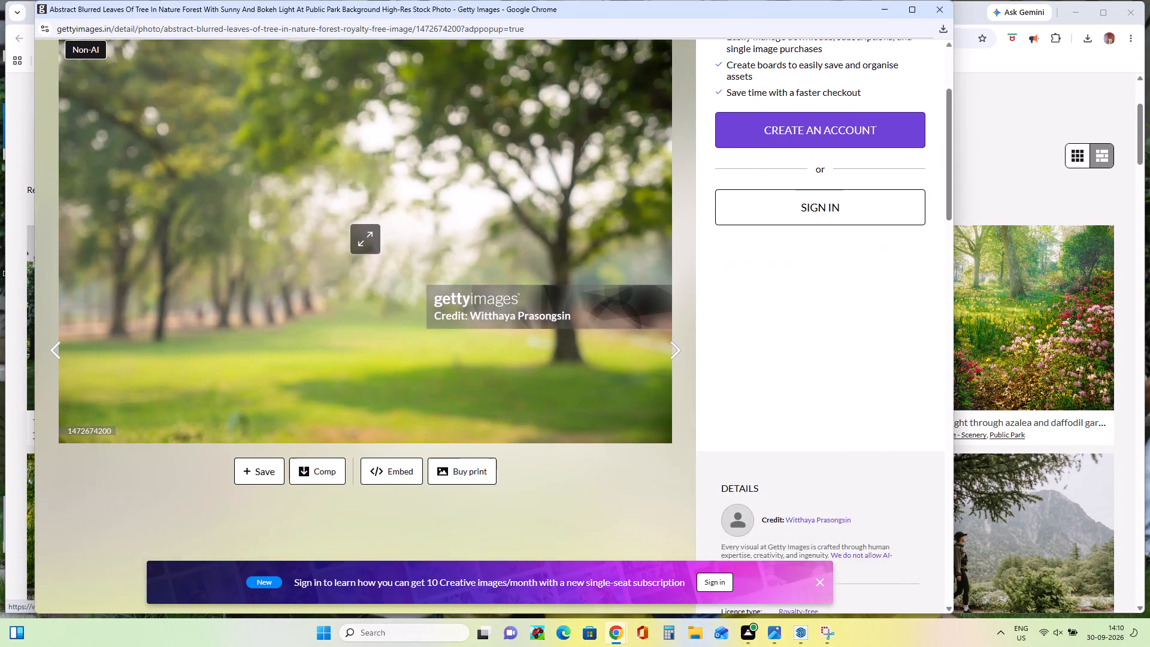
{"action": "scroll", "coordinate": [515, 467], "scroll_direction": "up", "scroll_amount": 2}
{"action": "left_click", "coordinate": [271, 350]}
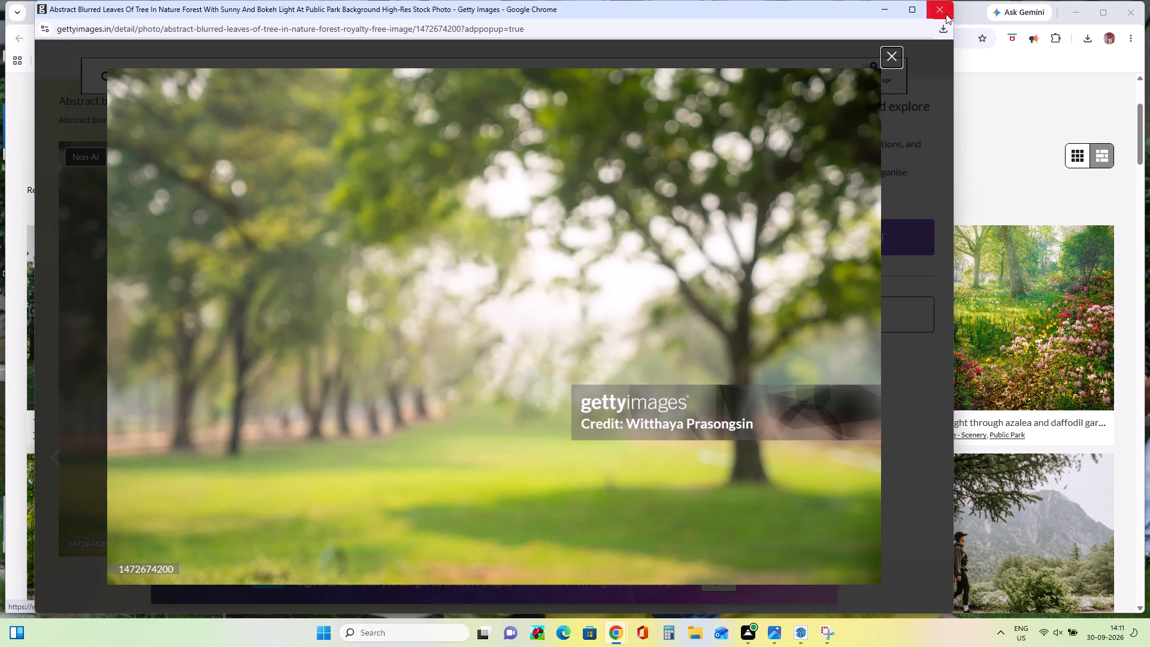
{"action": "left_click", "coordinate": [946, 14]}
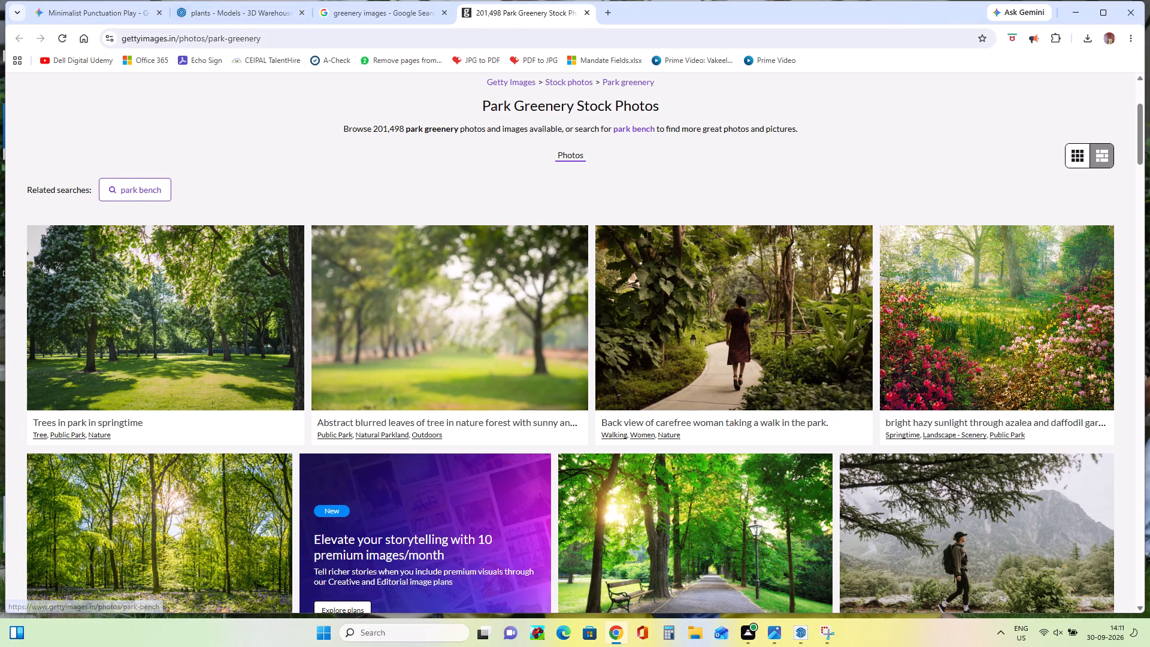
{"action": "left_click", "coordinate": [588, 11]}
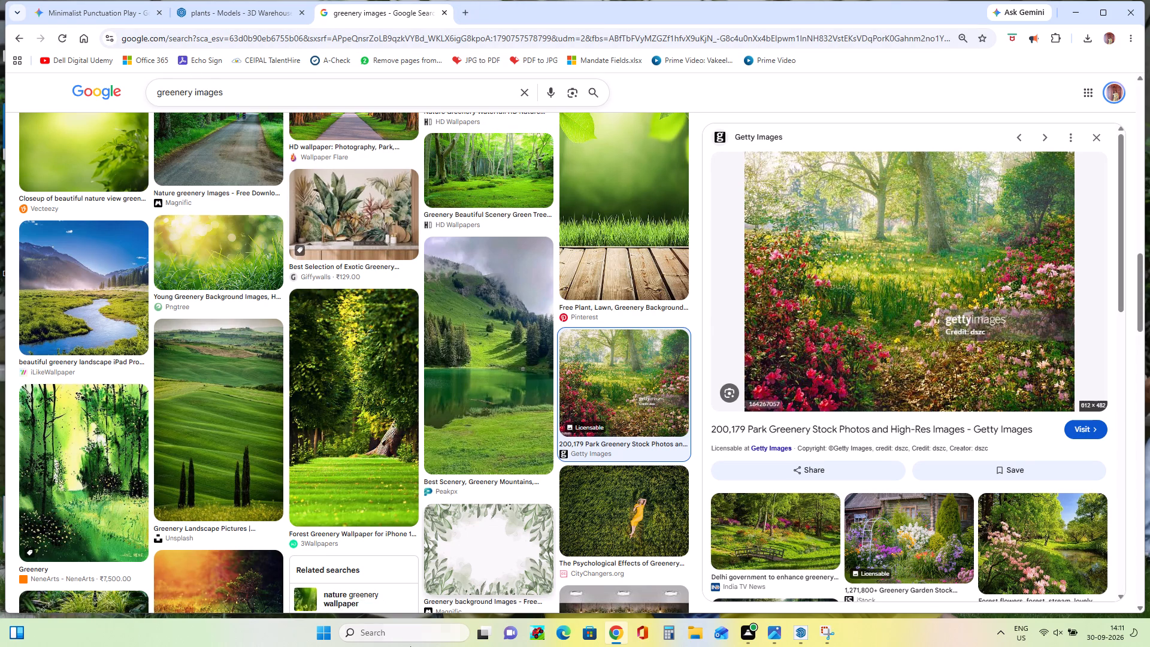
Capture the park photo with red and pink flowering shrubs as a rectangular snip in the Snipping Tool.
{"action": "double_click", "coordinate": [827, 638]}
{"action": "double_click", "coordinate": [820, 636]}
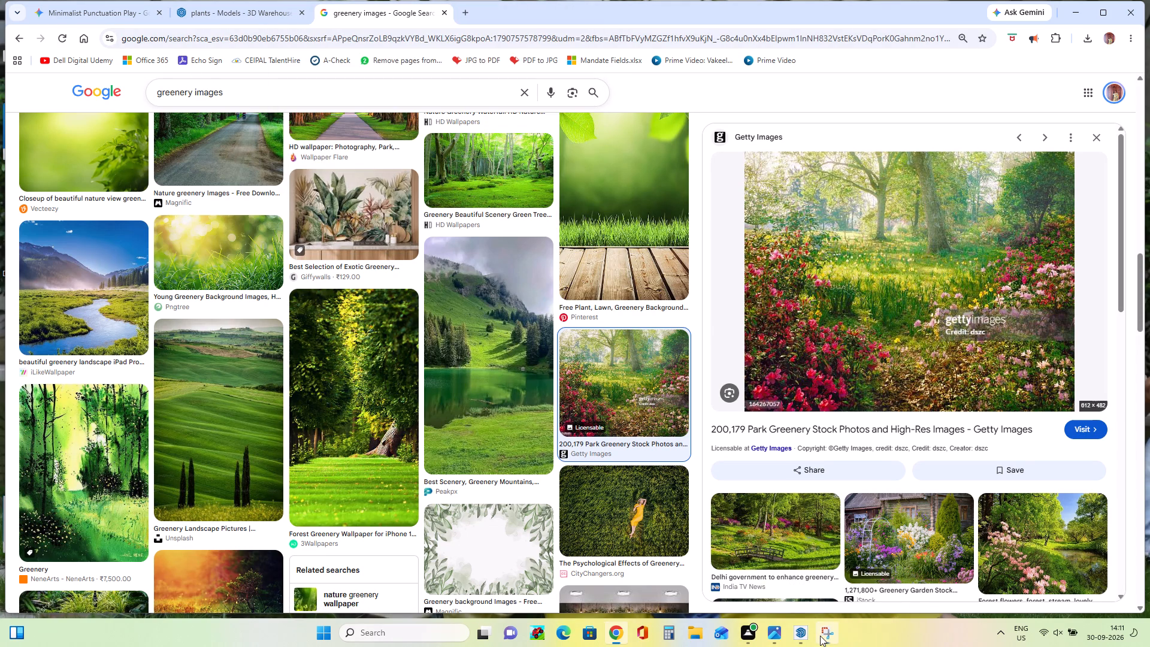
{"action": "left_click", "coordinate": [821, 637]}
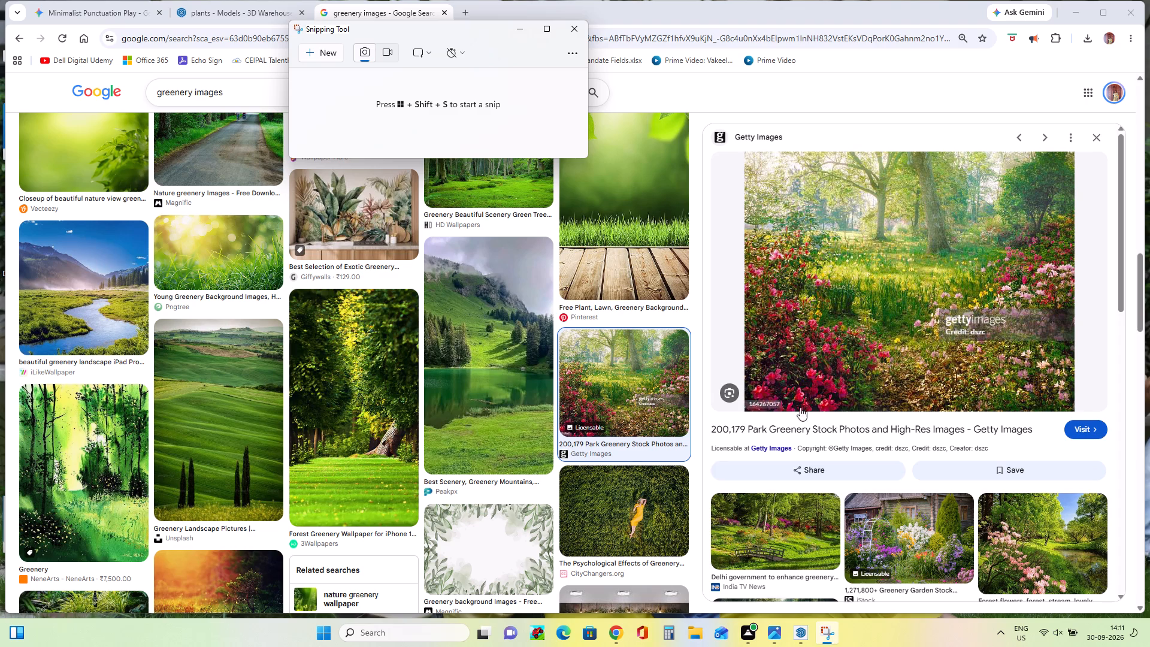
{"action": "left_click", "coordinate": [316, 55]}
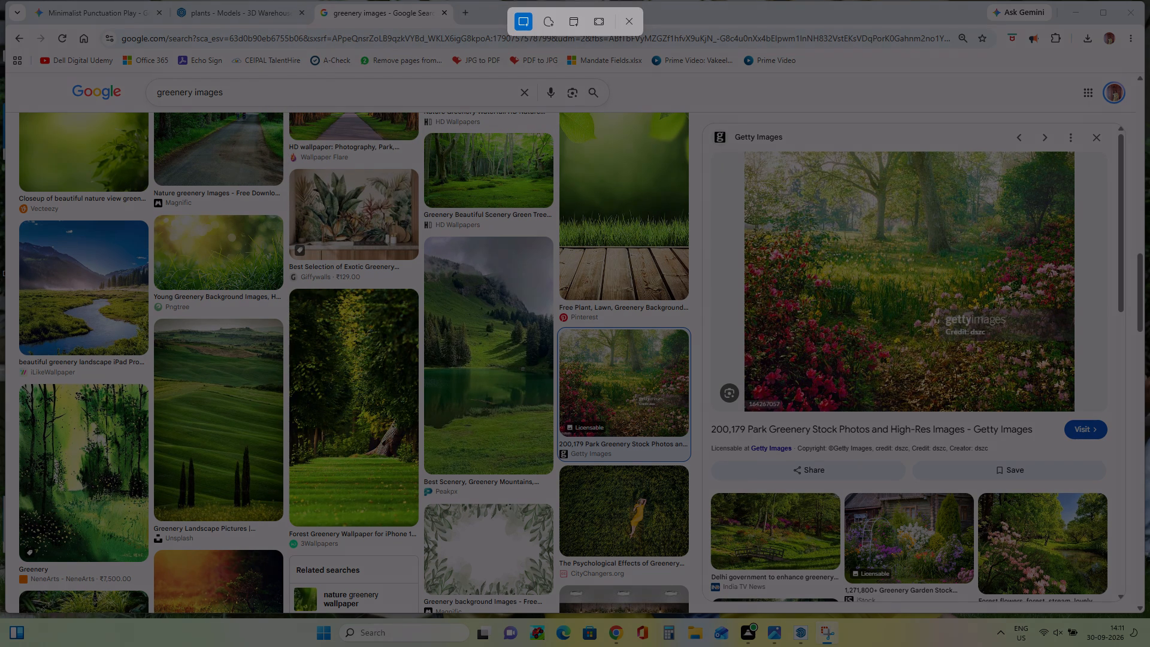
{"action": "left_click", "coordinate": [748, 155]}
{"action": "left_click_drag", "start_coordinate": [748, 155], "coordinate": [810, 223]}
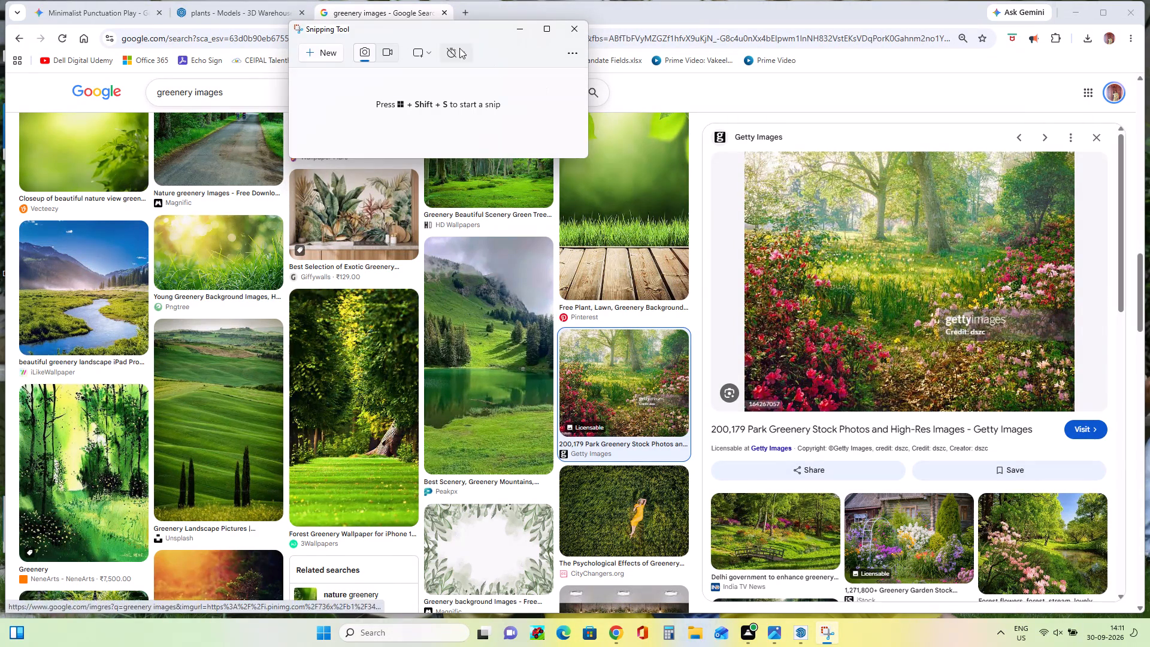
{"action": "left_click", "coordinate": [320, 55]}
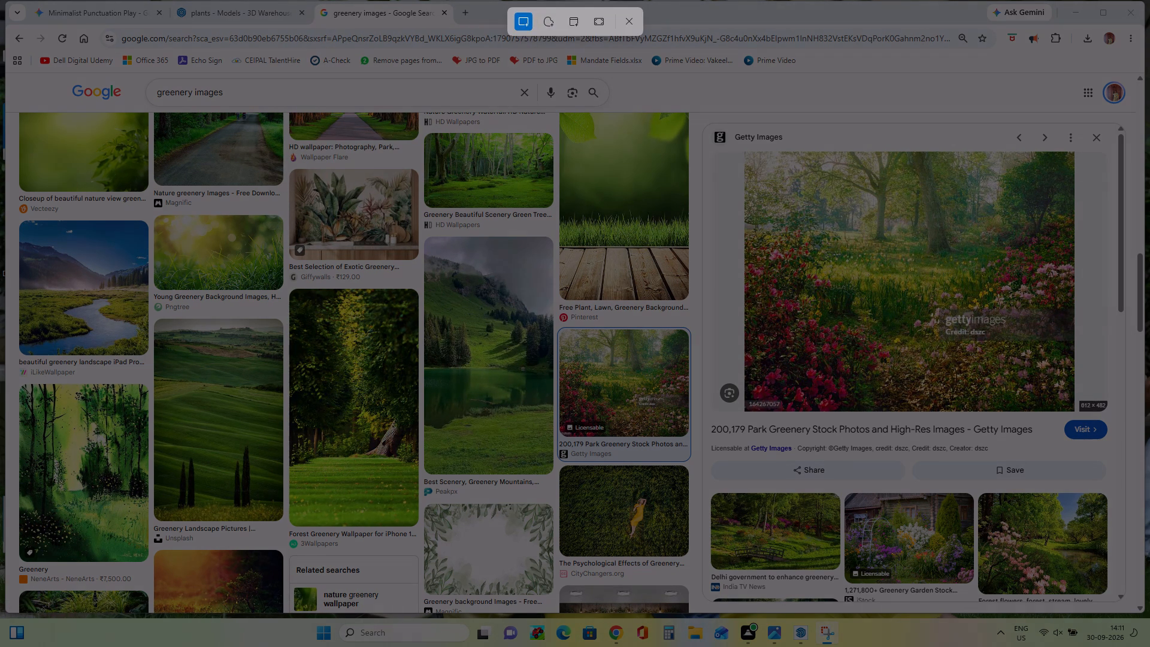
{"action": "left_click_drag", "start_coordinate": [752, 158], "coordinate": [1075, 407]}
{"action": "left_click", "coordinate": [1075, 407]}
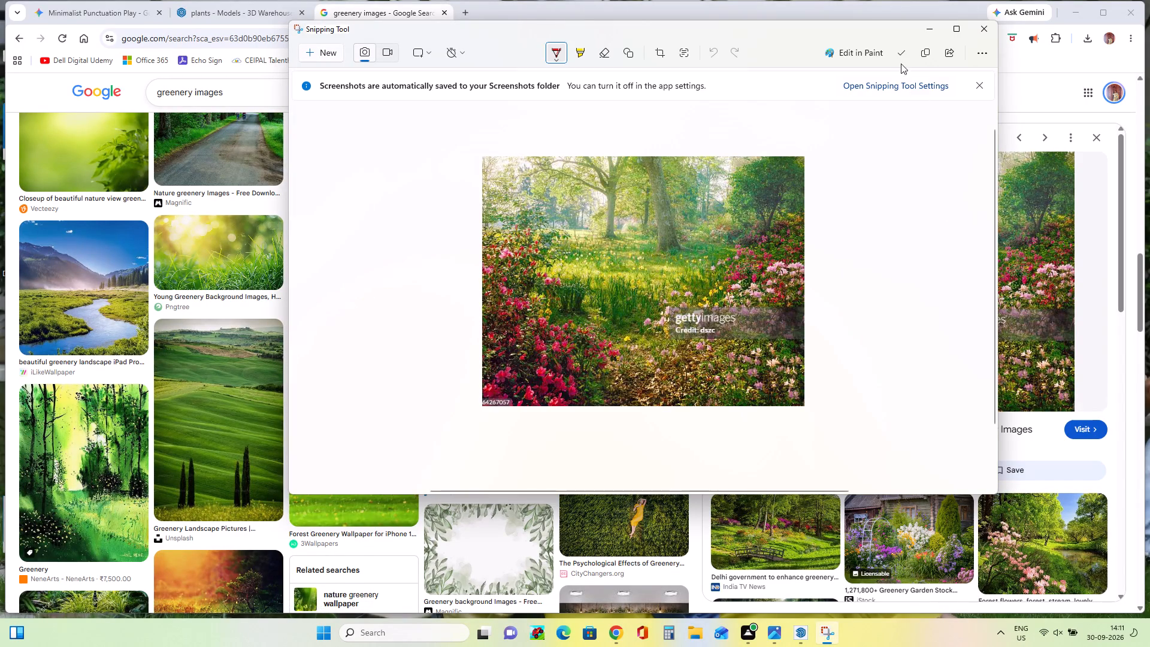
Save the captured park photo to the Desktop as a PNG under its default name.
{"action": "left_click", "coordinate": [898, 50]}
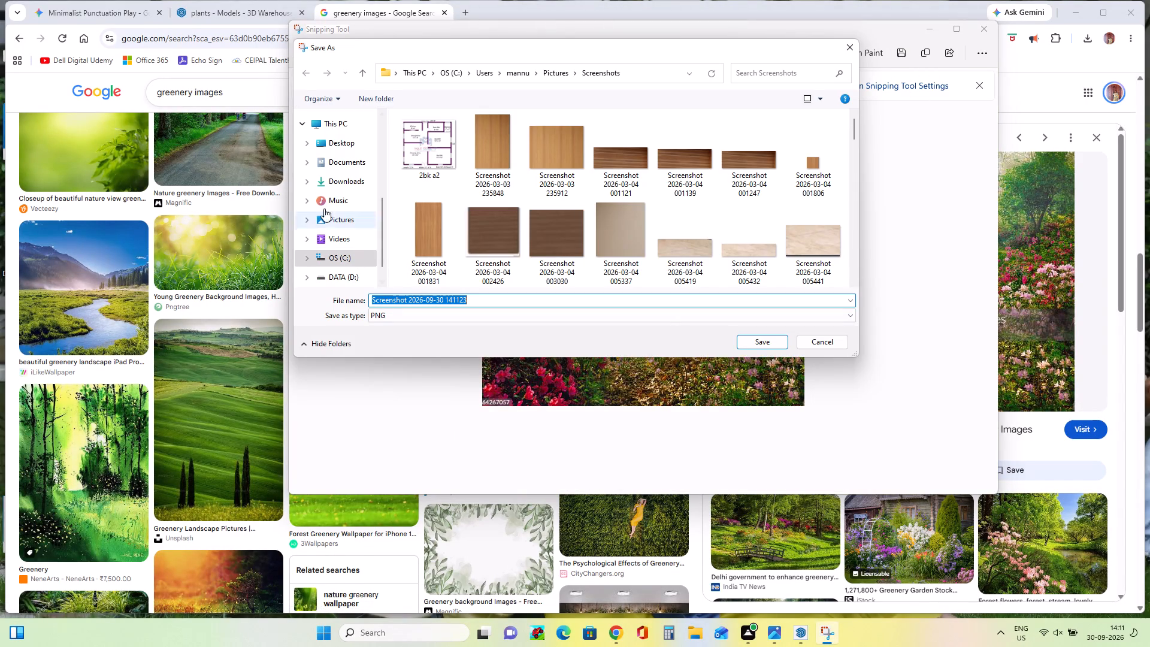
{"action": "left_click", "coordinate": [346, 148]}
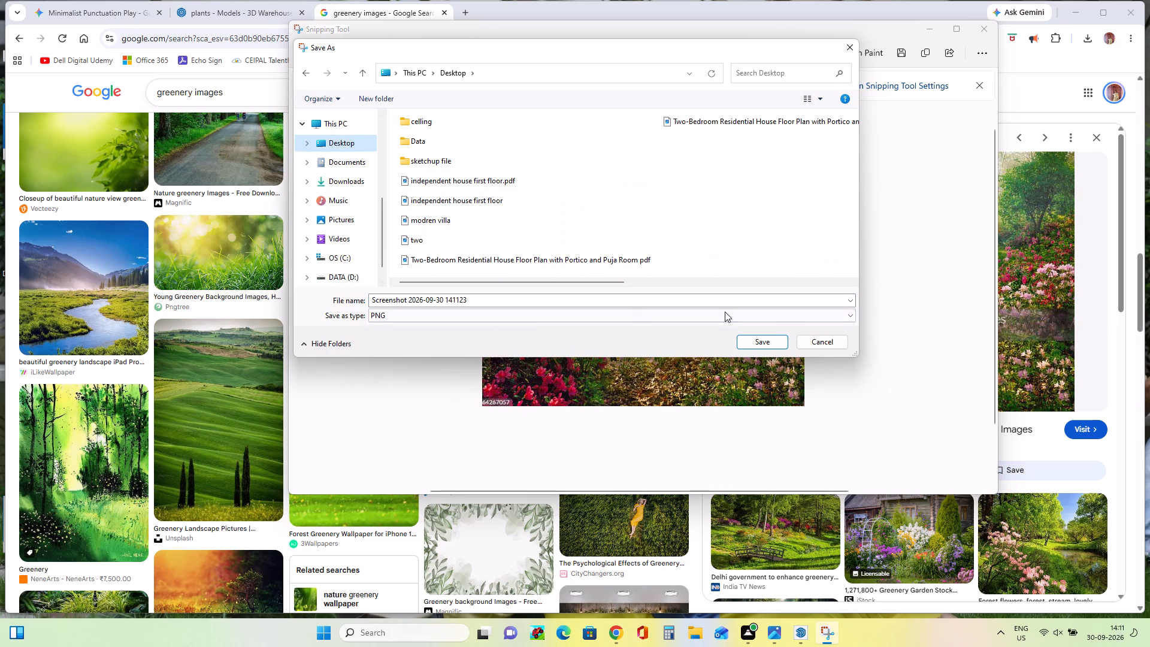
{"action": "left_click", "coordinate": [773, 346]}
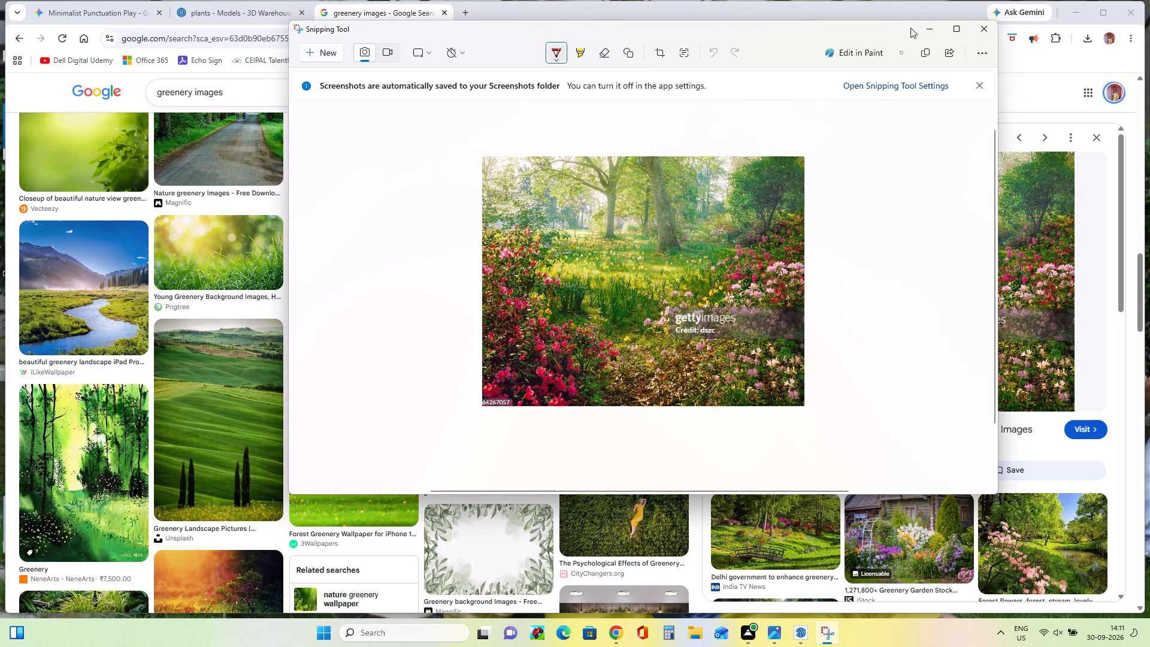
Switch to SketchUp, import the park photo screenshot from the Desktop as an image, and place it beside the paved ground, about 78' high.
{"action": "left_click", "coordinate": [927, 28]}
{"action": "left_click", "coordinate": [1076, 7]}
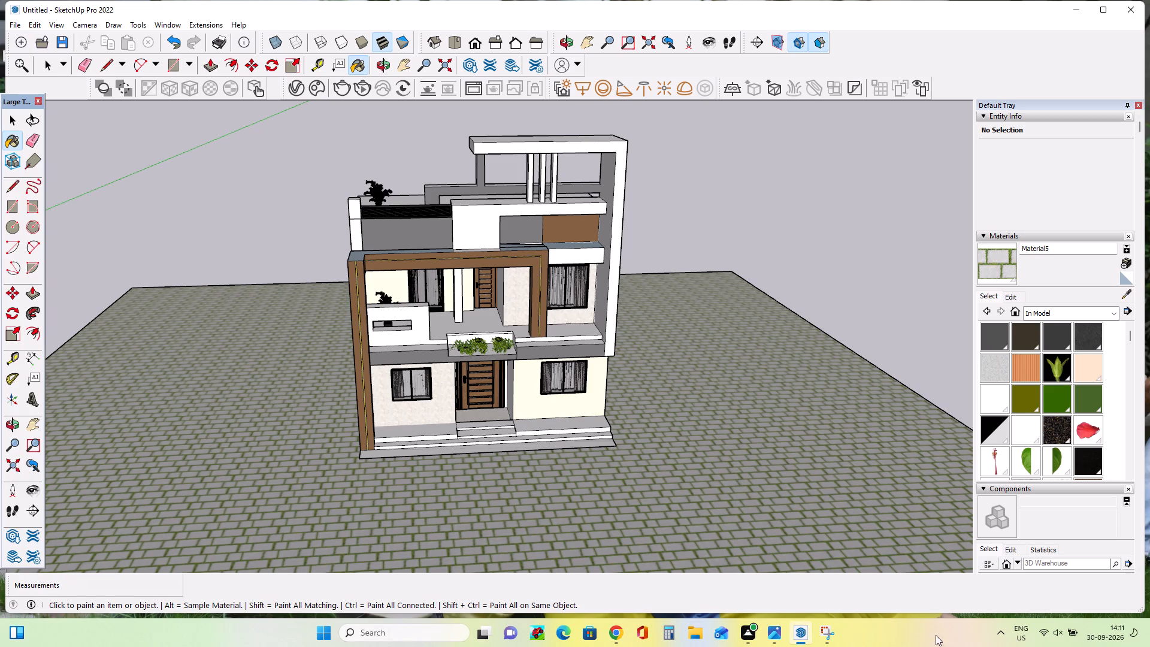
{"action": "left_click", "coordinate": [20, 23]}
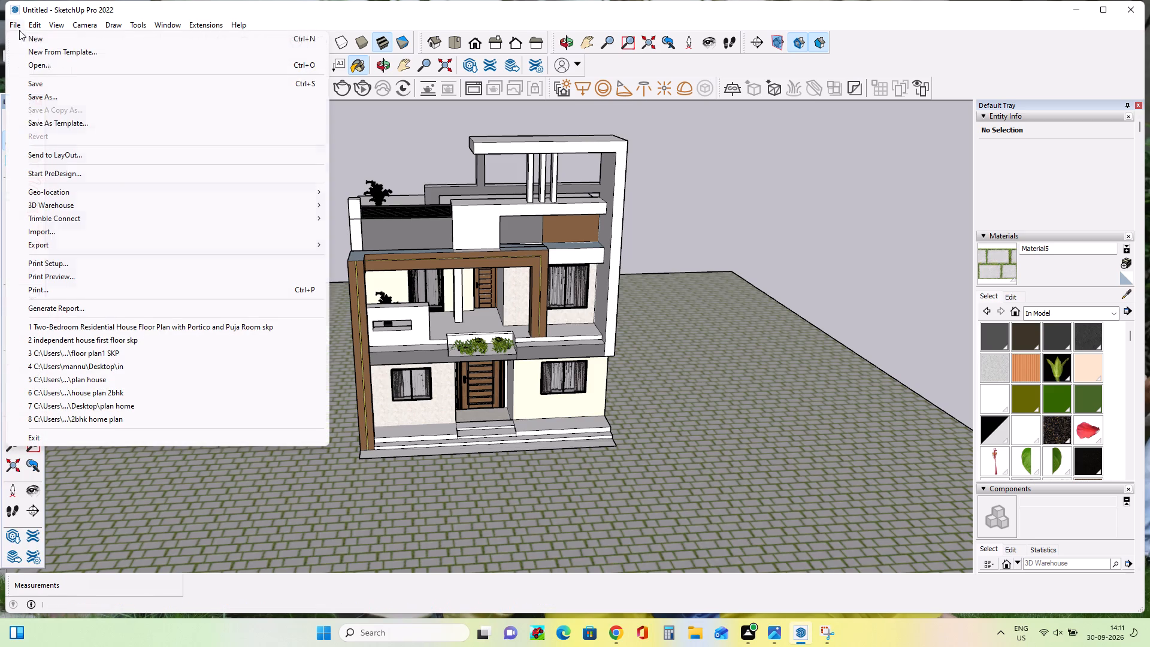
{"action": "left_click", "coordinate": [74, 232]}
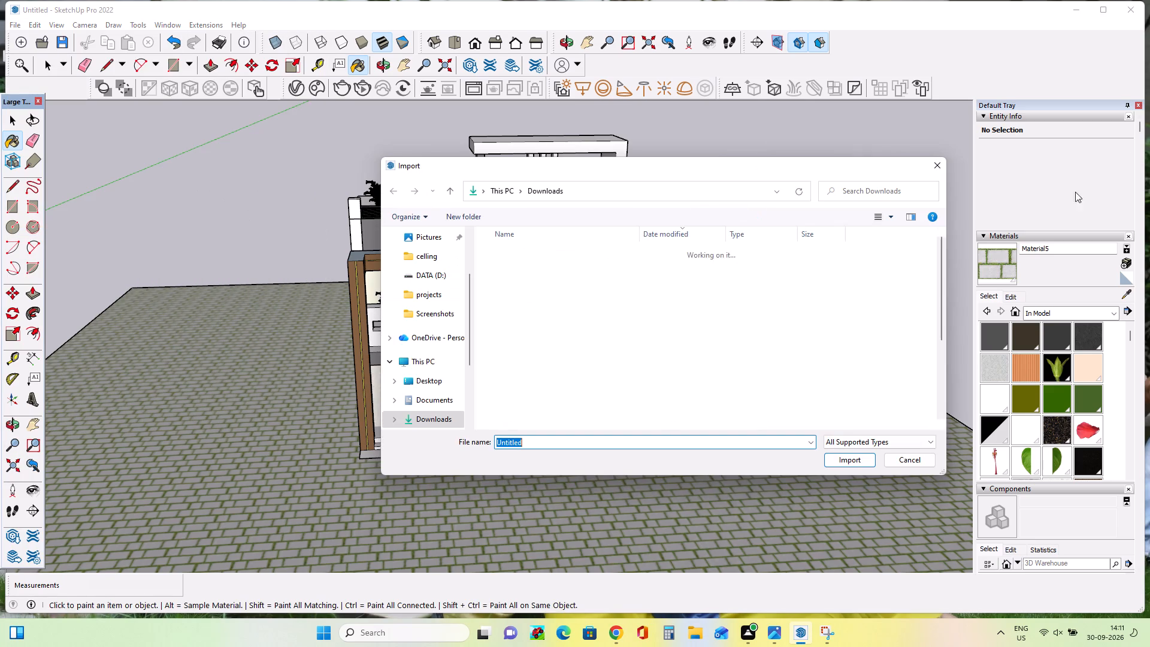
{"action": "left_click", "coordinate": [437, 383]}
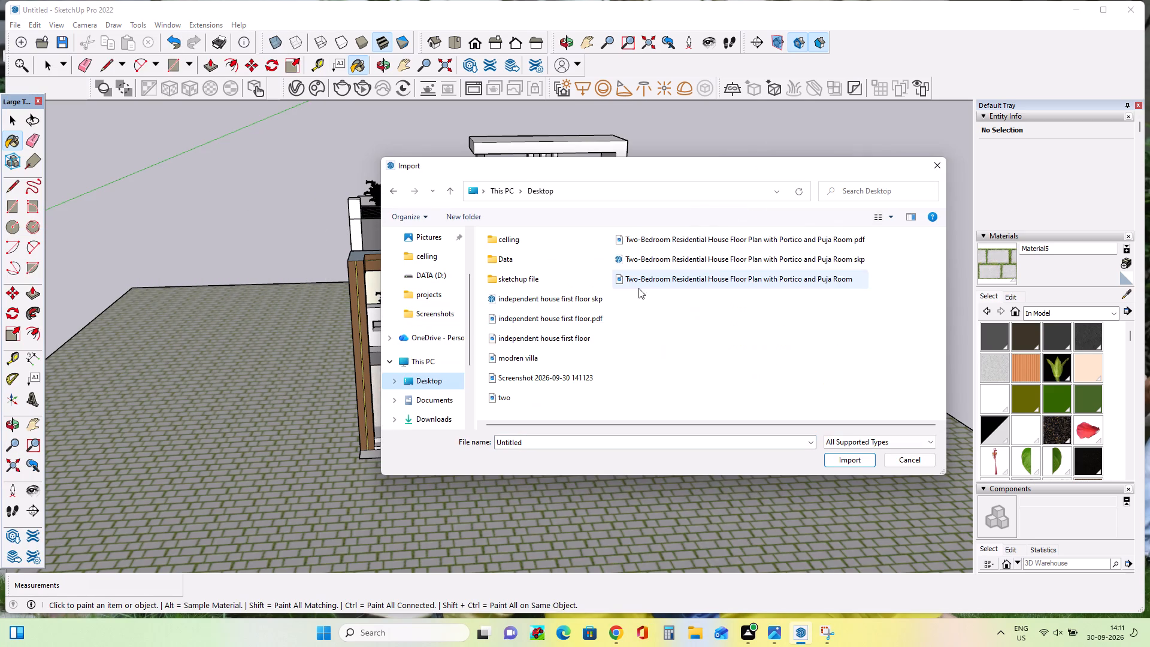
{"action": "left_click", "coordinate": [535, 376]}
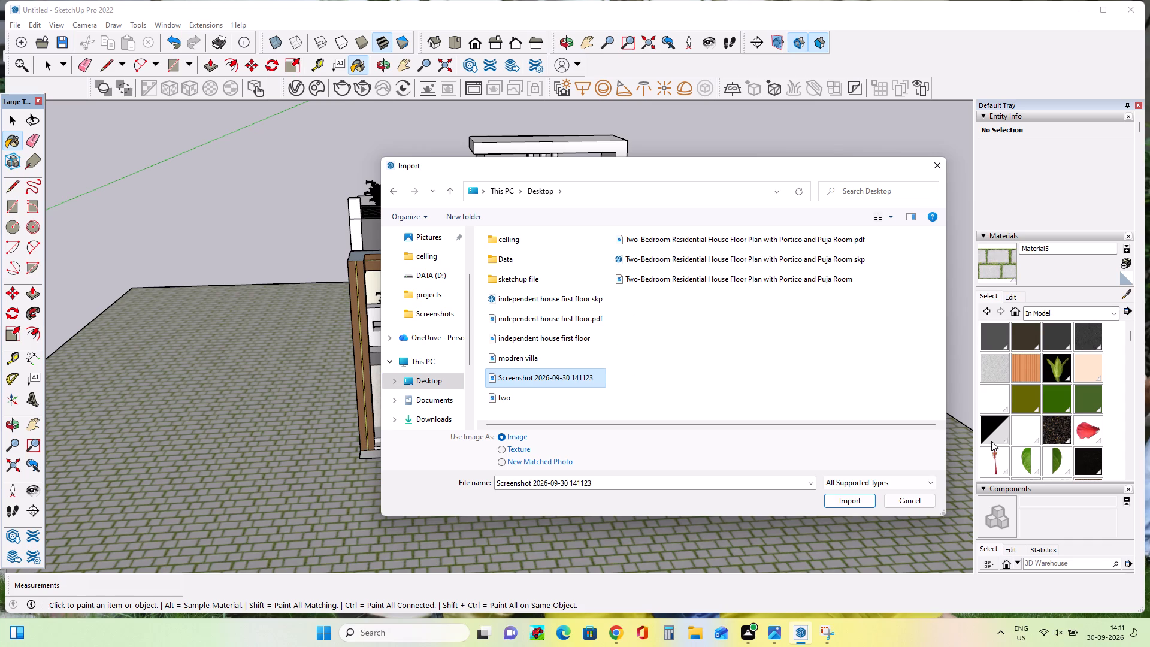
{"action": "left_click", "coordinate": [870, 505]}
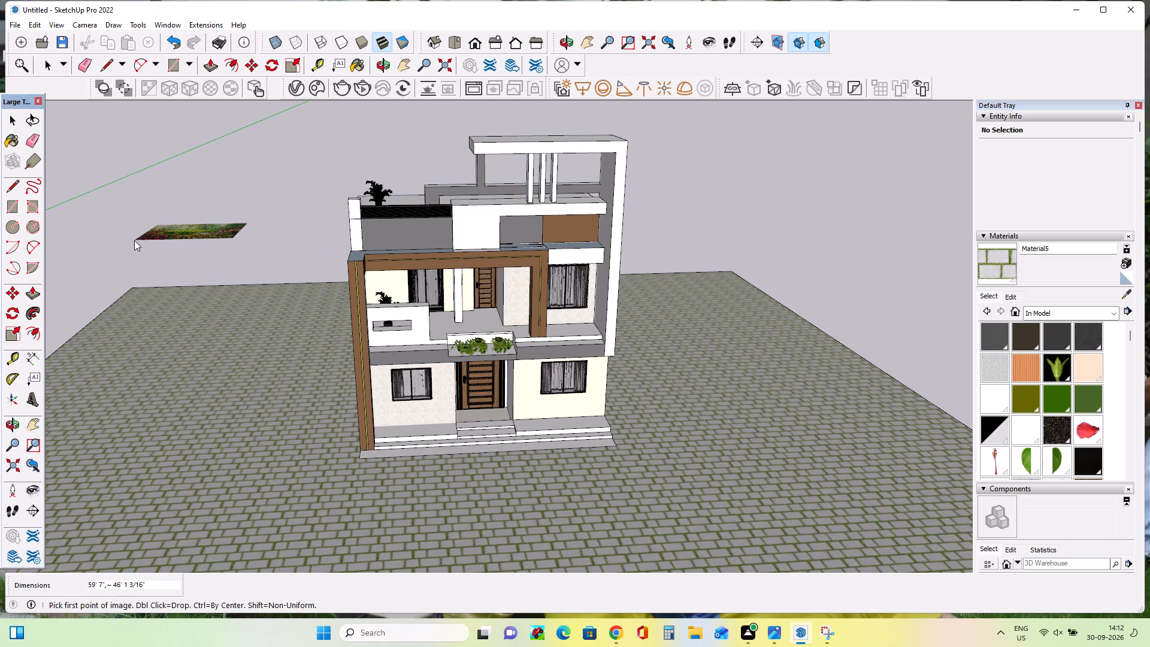
{"action": "left_click", "coordinate": [134, 240]}
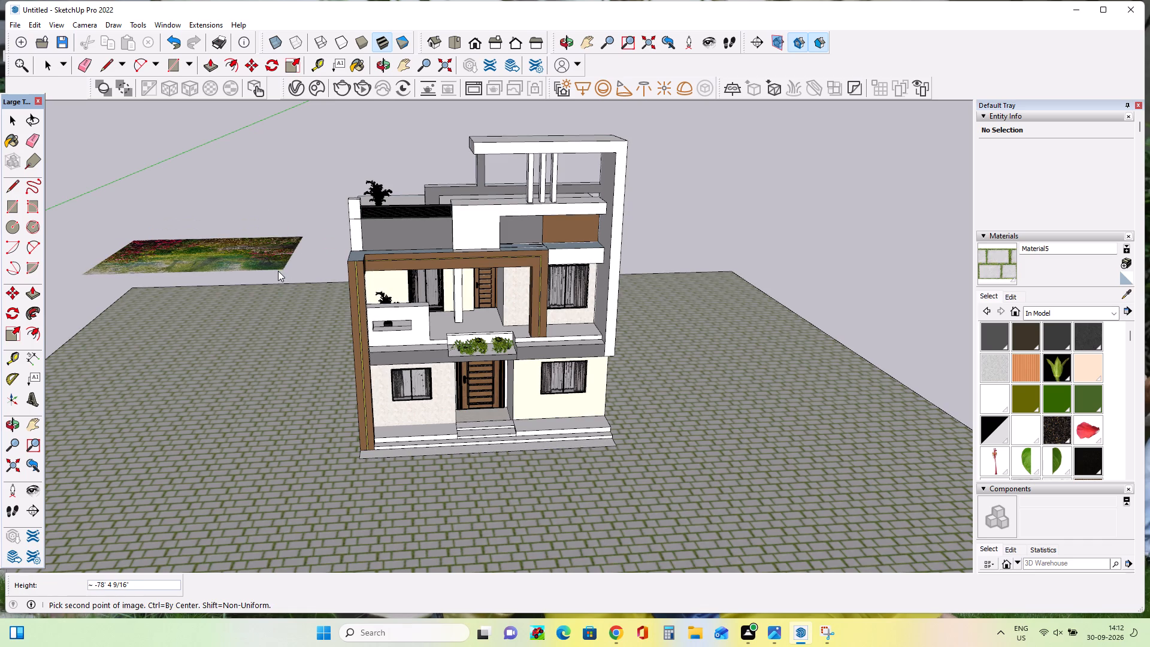
{"action": "double_click", "coordinate": [278, 271]}
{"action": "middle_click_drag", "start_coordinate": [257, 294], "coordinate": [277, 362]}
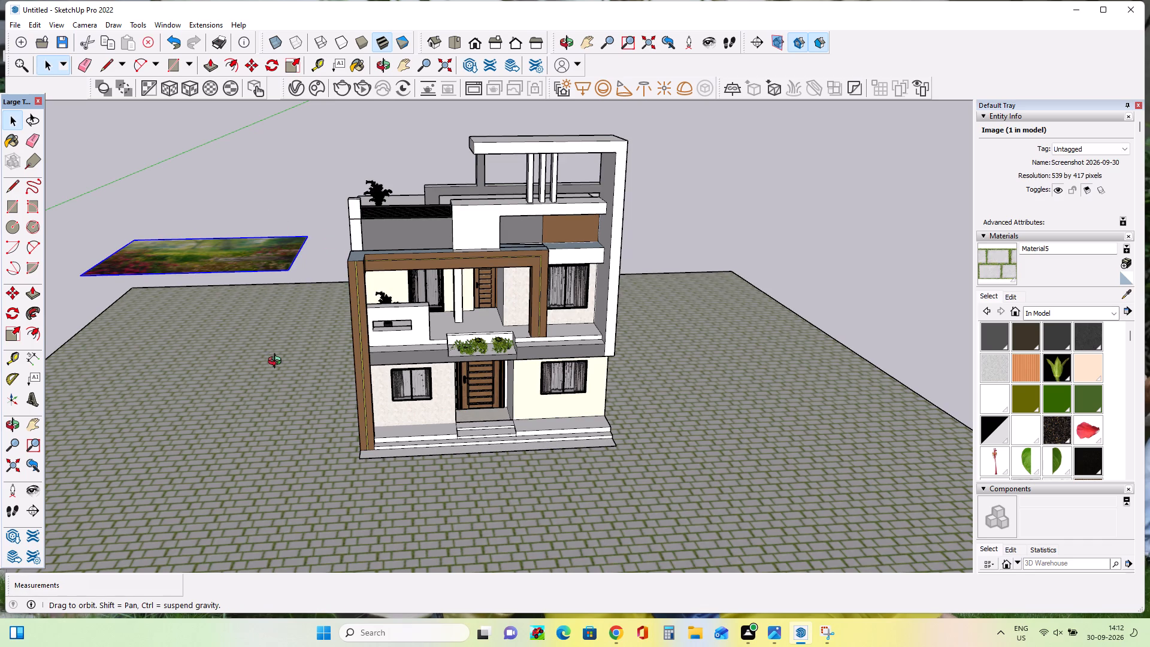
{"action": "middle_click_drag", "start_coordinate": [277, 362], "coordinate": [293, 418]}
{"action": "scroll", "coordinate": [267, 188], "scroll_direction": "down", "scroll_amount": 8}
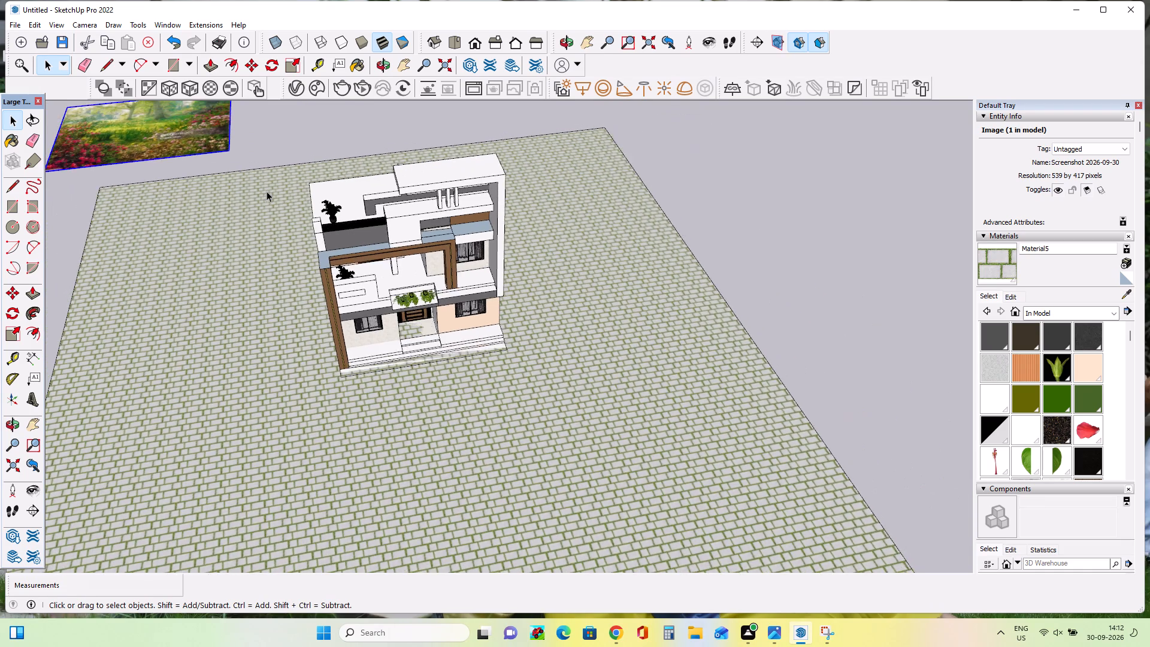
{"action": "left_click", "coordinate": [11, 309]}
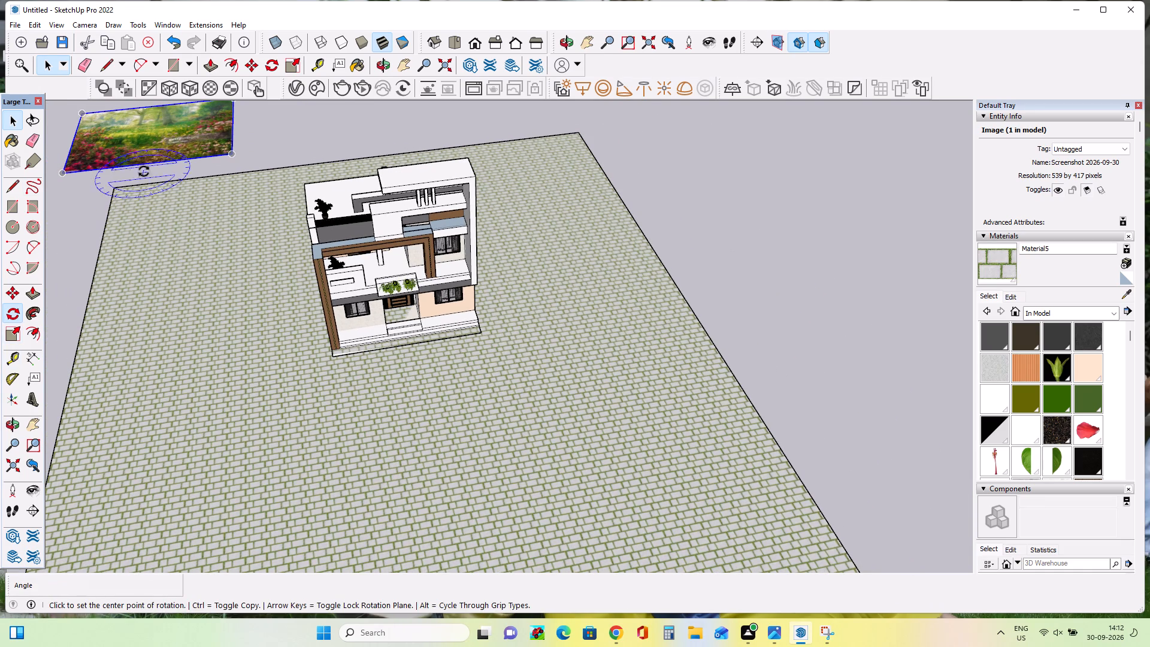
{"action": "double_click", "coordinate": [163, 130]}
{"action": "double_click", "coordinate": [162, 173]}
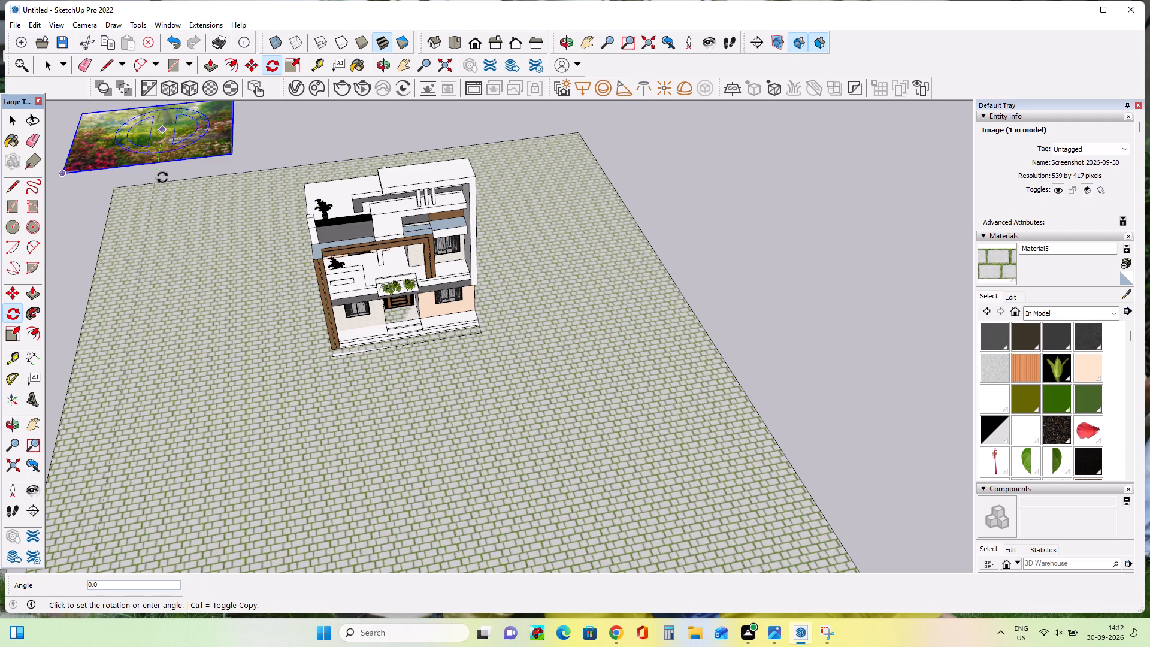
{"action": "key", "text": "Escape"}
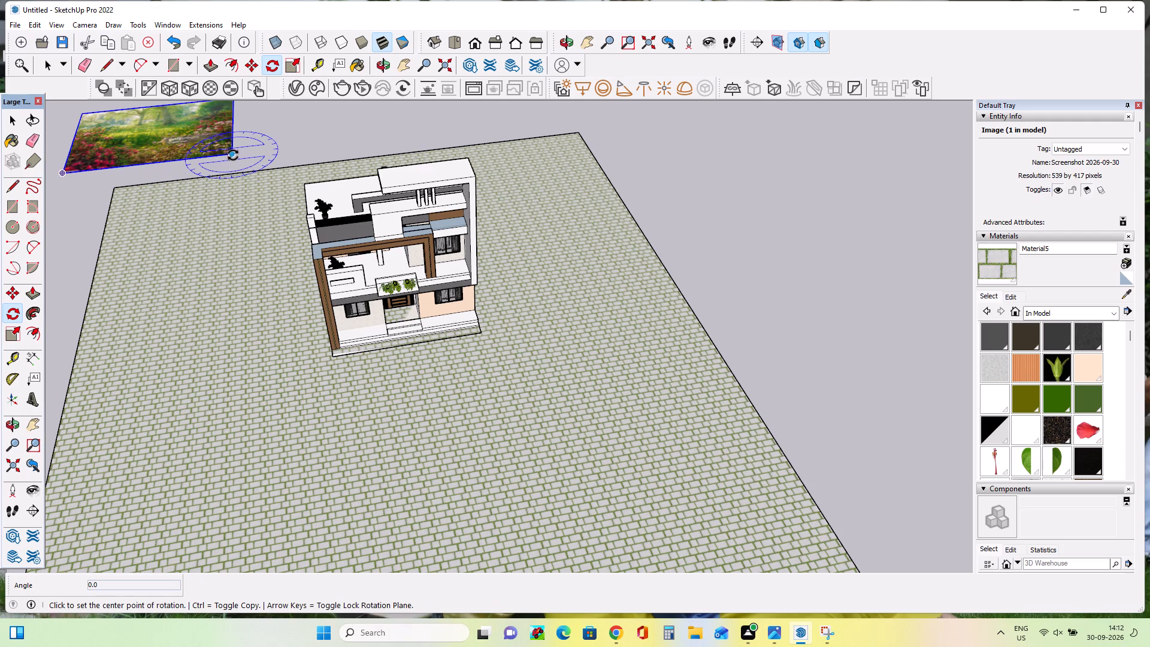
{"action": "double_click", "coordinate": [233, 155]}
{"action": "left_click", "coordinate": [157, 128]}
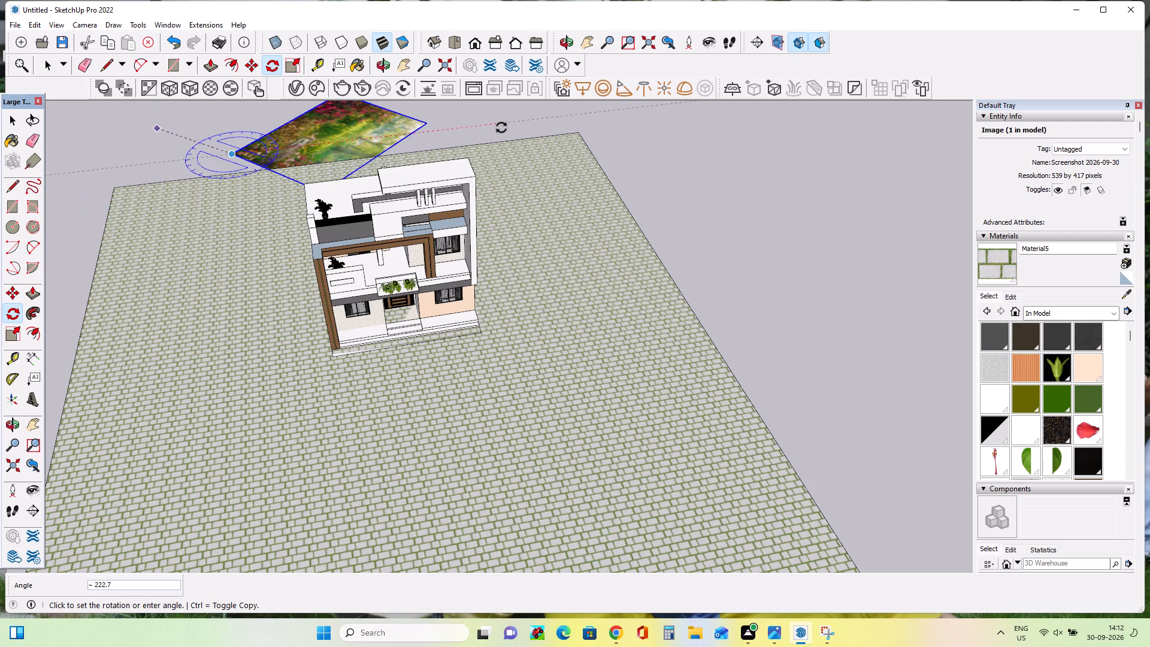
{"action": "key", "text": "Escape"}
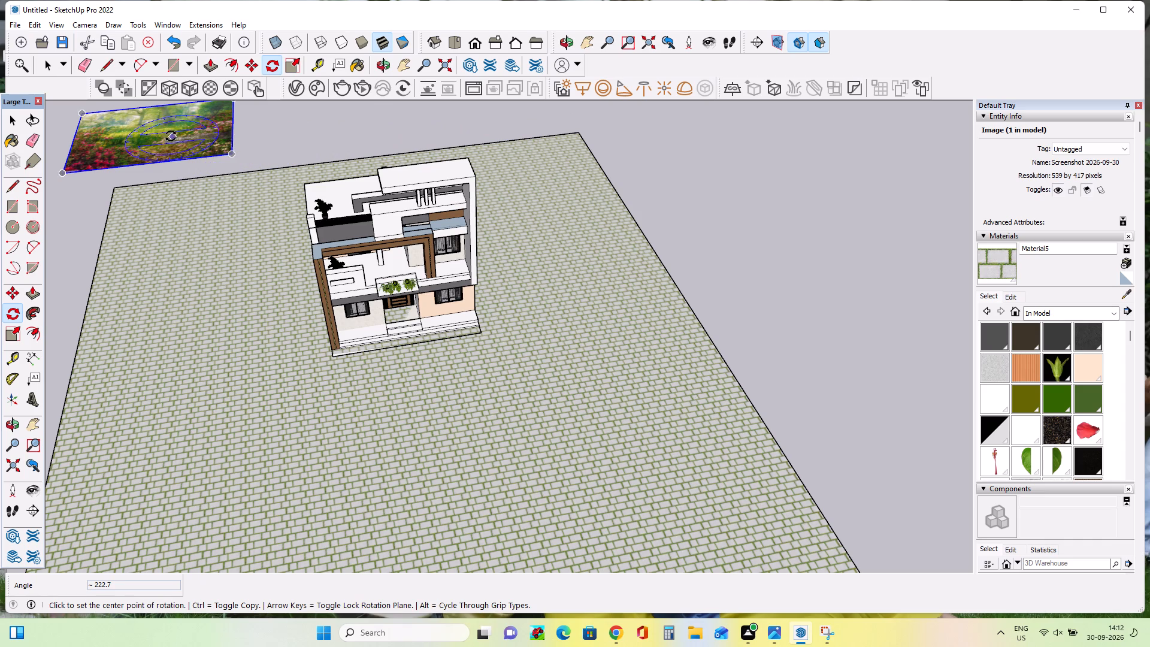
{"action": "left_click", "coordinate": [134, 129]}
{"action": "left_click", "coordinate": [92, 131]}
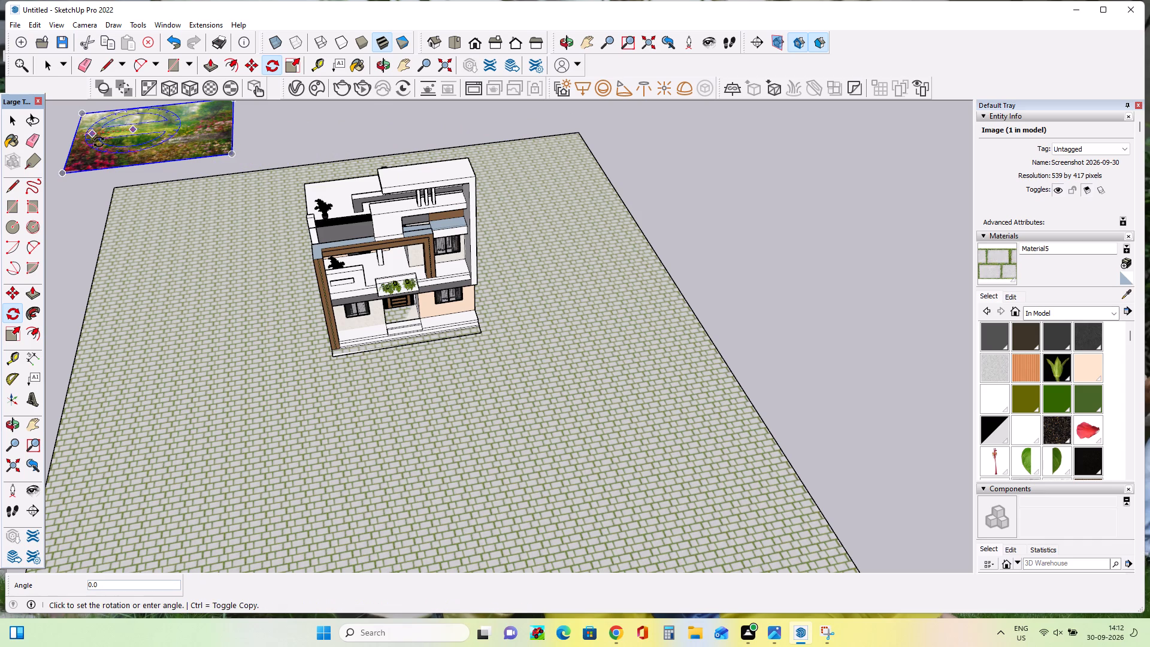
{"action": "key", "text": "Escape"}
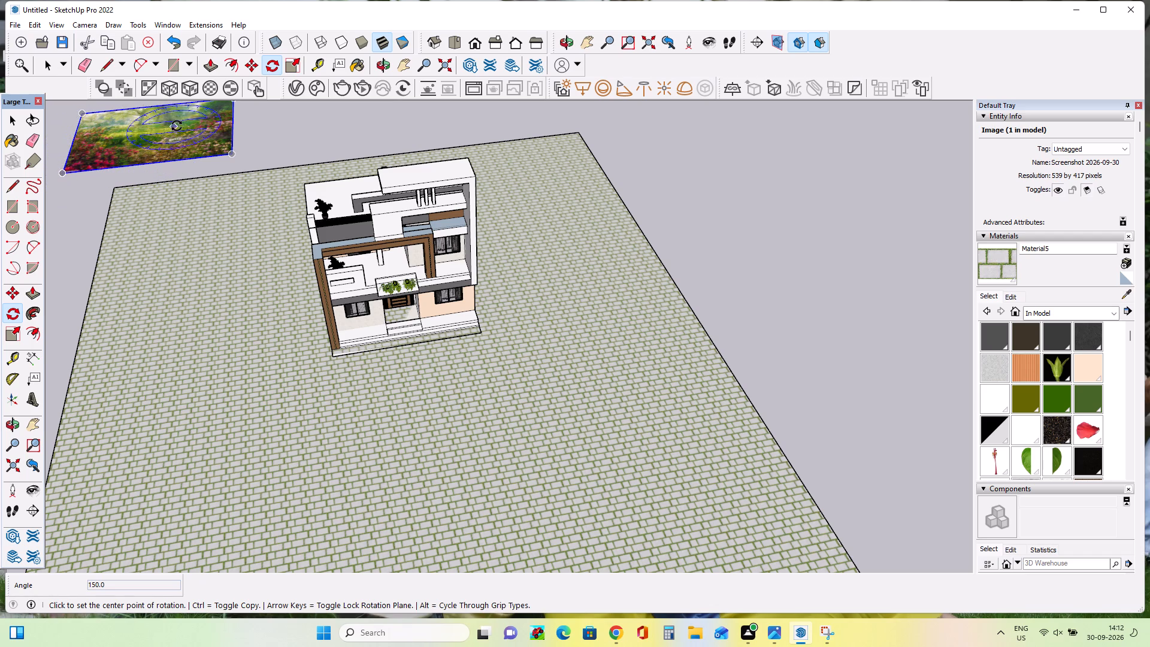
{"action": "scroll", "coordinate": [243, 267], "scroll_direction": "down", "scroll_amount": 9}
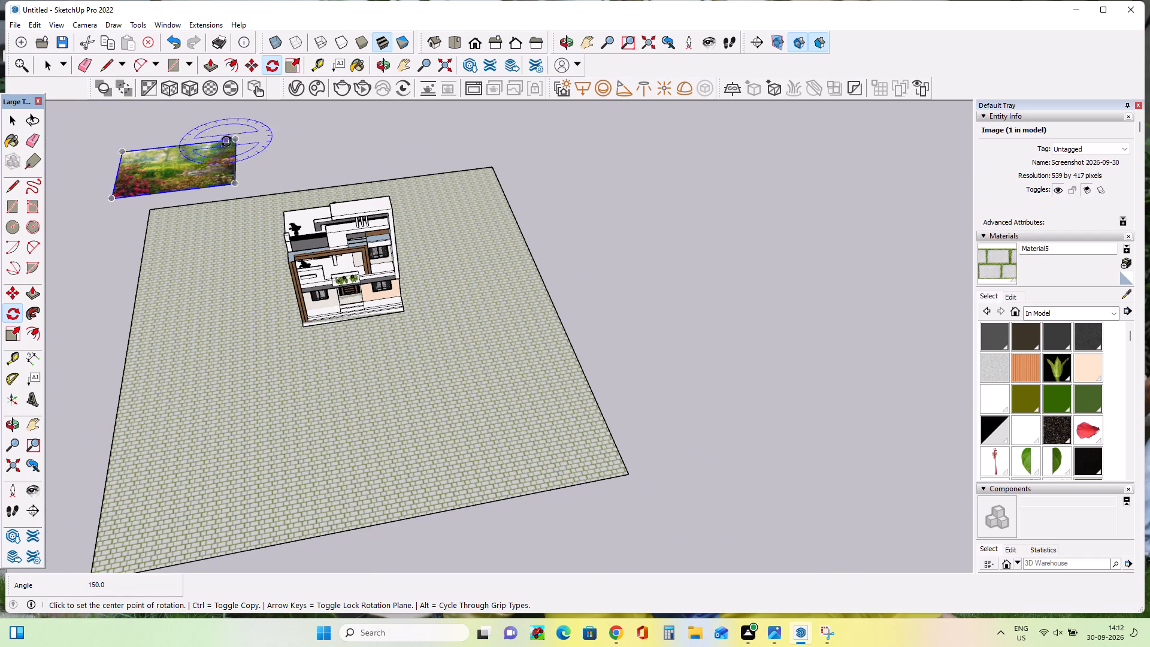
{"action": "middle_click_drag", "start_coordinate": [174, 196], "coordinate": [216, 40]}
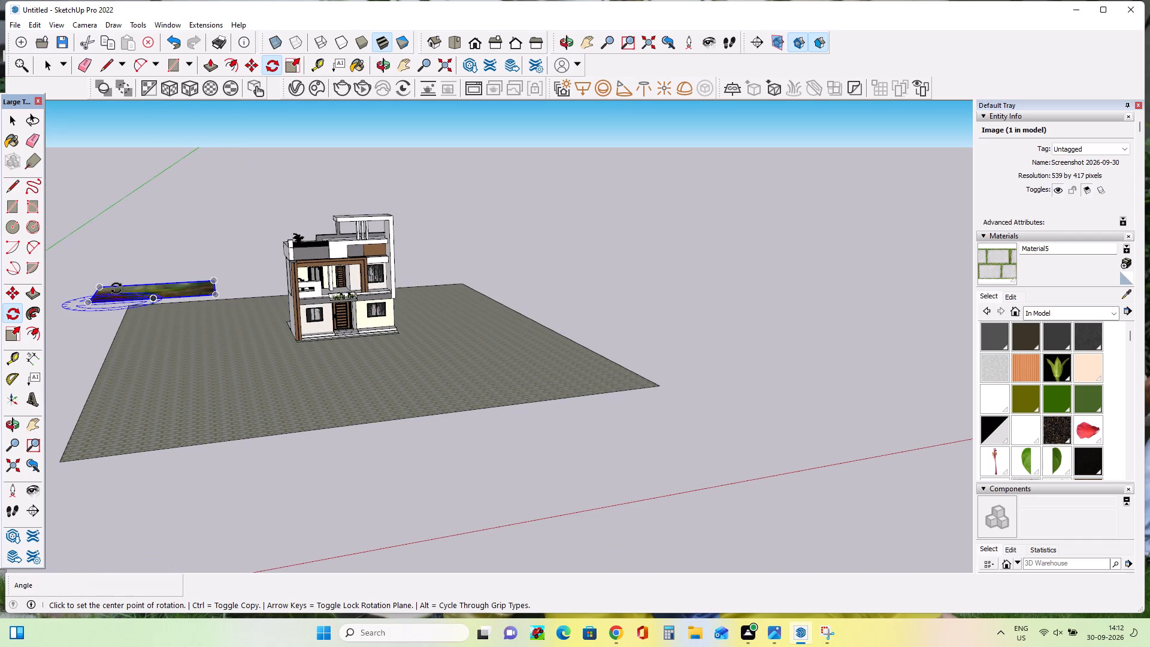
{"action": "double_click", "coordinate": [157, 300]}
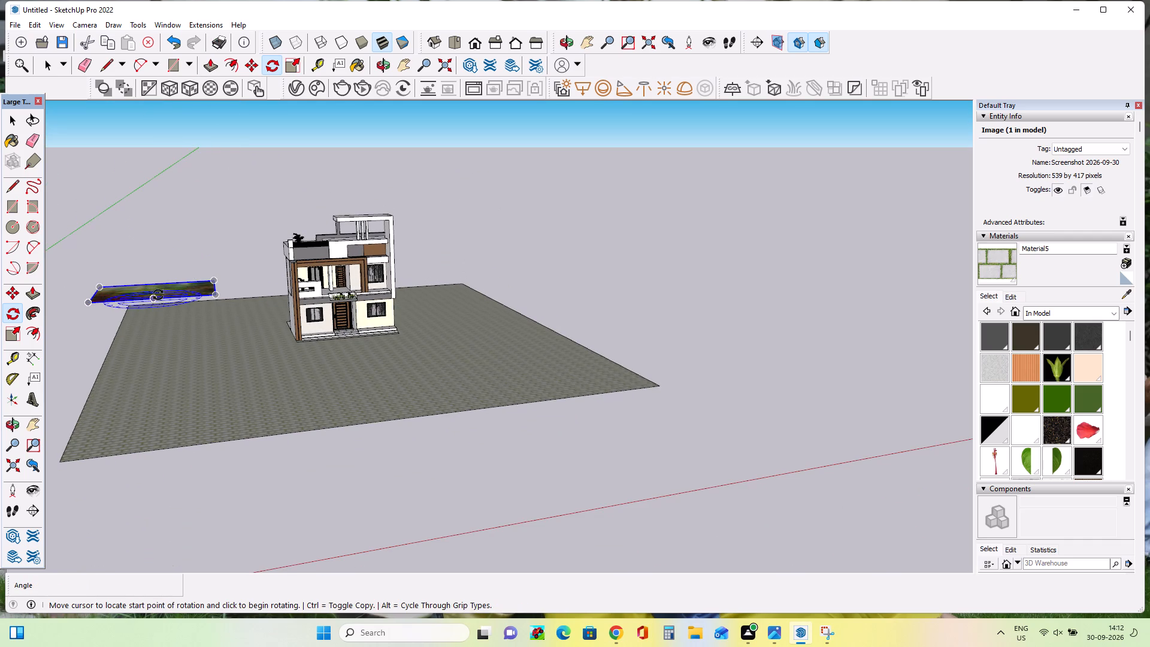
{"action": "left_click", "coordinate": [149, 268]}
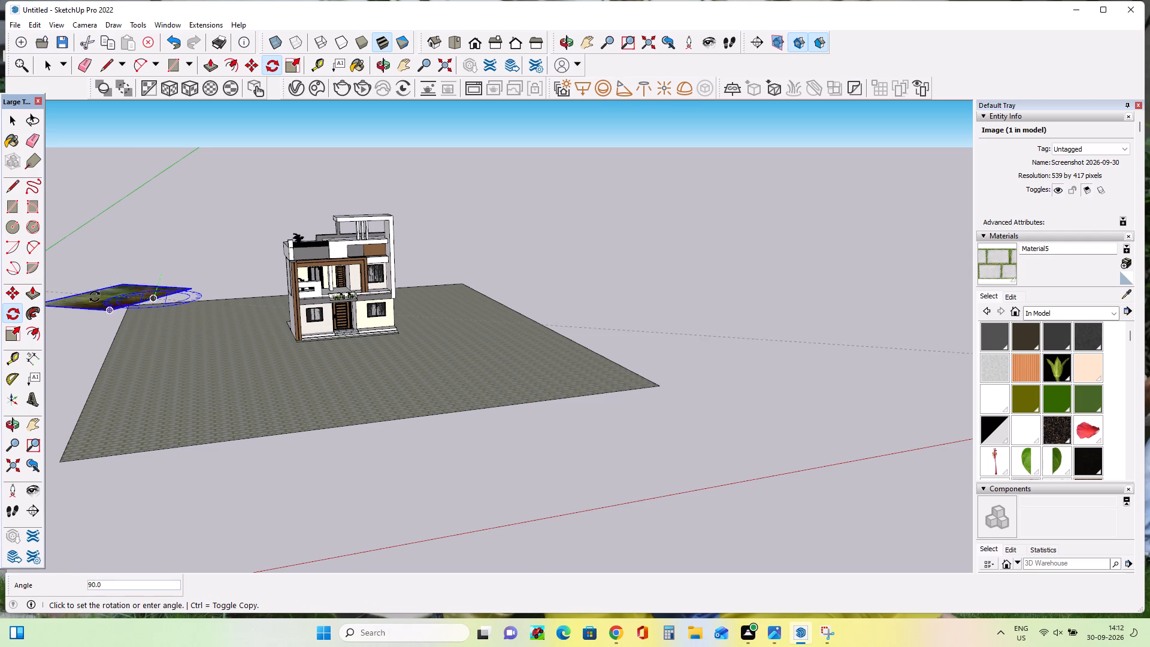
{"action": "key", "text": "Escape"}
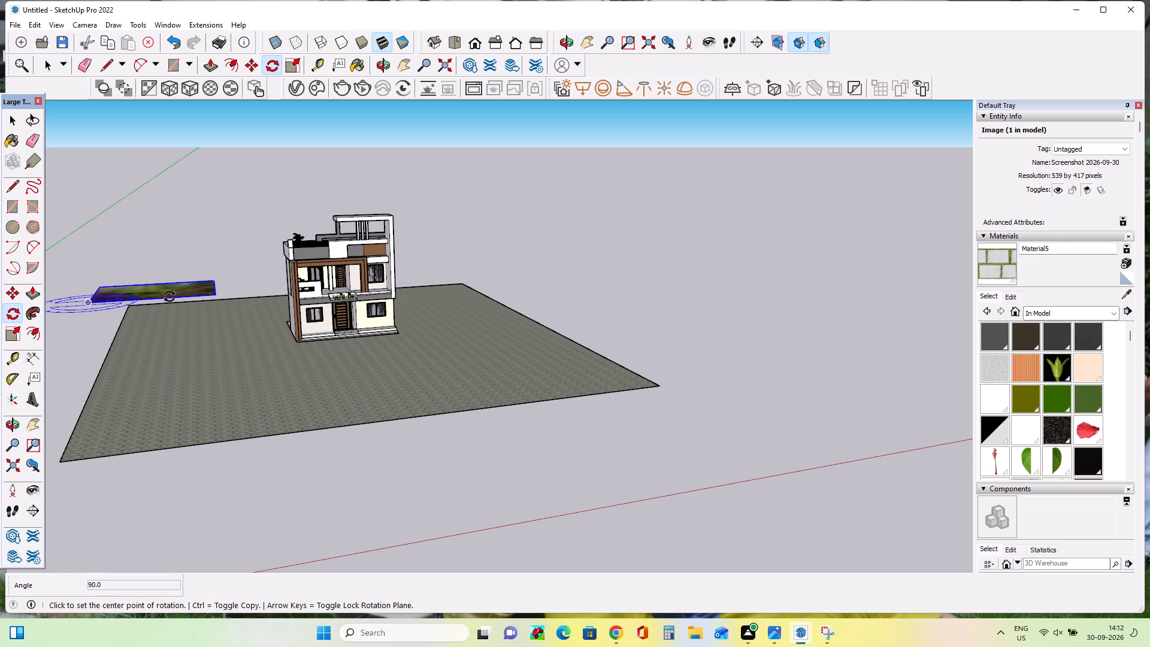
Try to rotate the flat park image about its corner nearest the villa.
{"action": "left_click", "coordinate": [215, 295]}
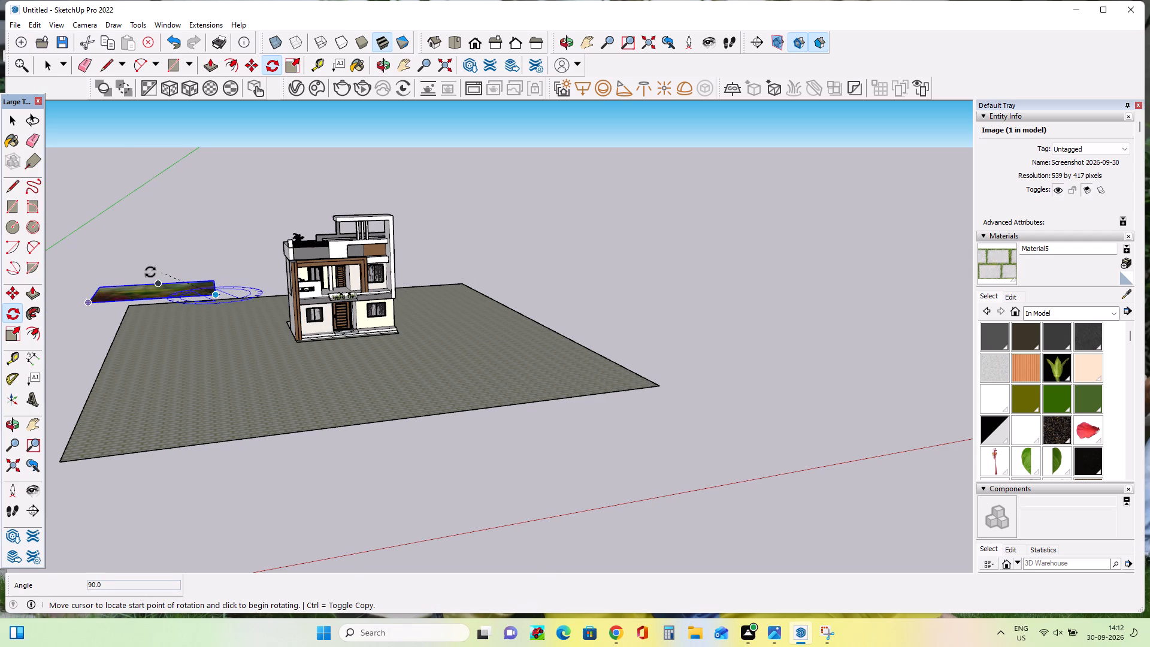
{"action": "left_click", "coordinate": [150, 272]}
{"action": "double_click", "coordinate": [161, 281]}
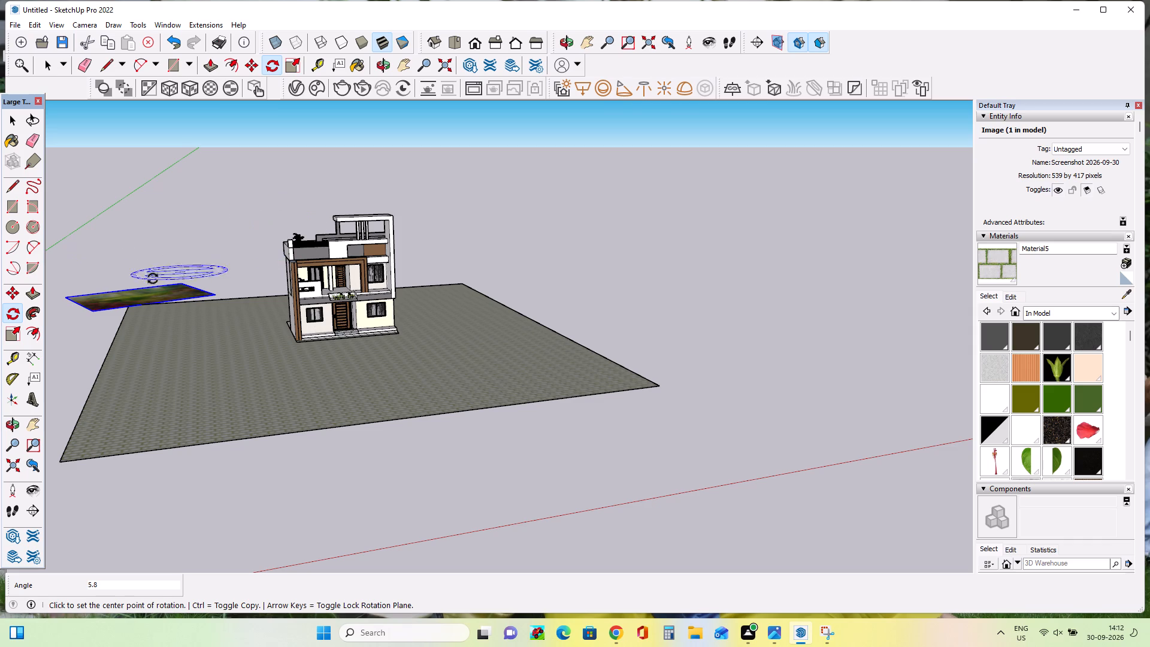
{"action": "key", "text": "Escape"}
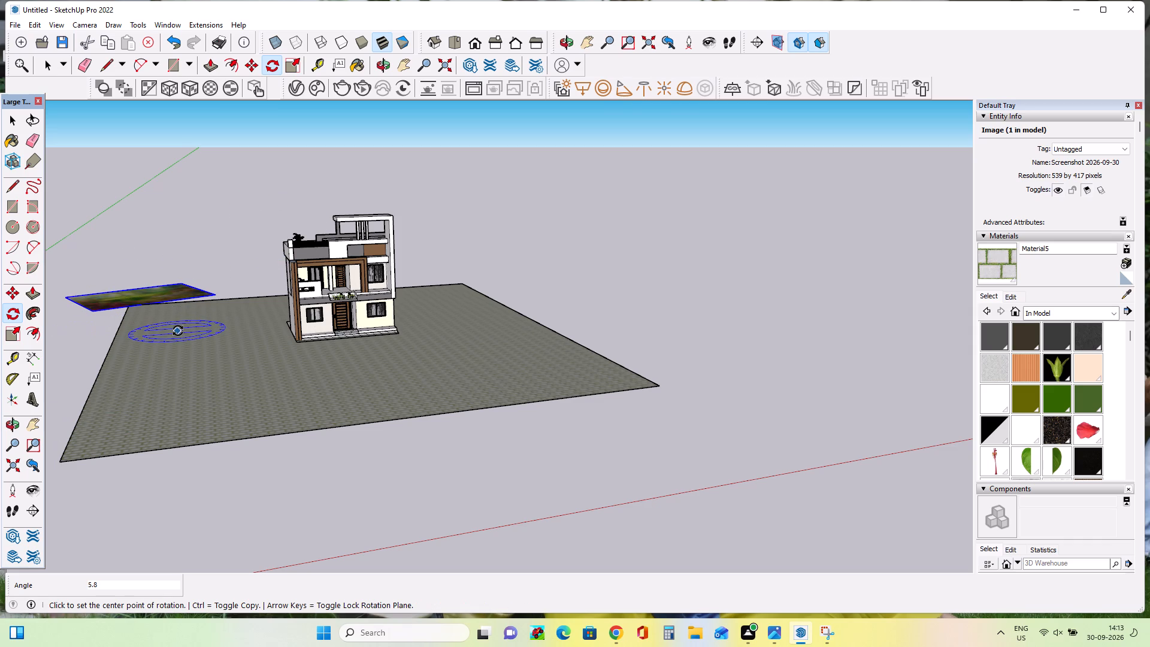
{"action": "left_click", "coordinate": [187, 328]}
Undo the rotation and the placement of the flat park image.
{"action": "key", "text": "ctrl+z"}
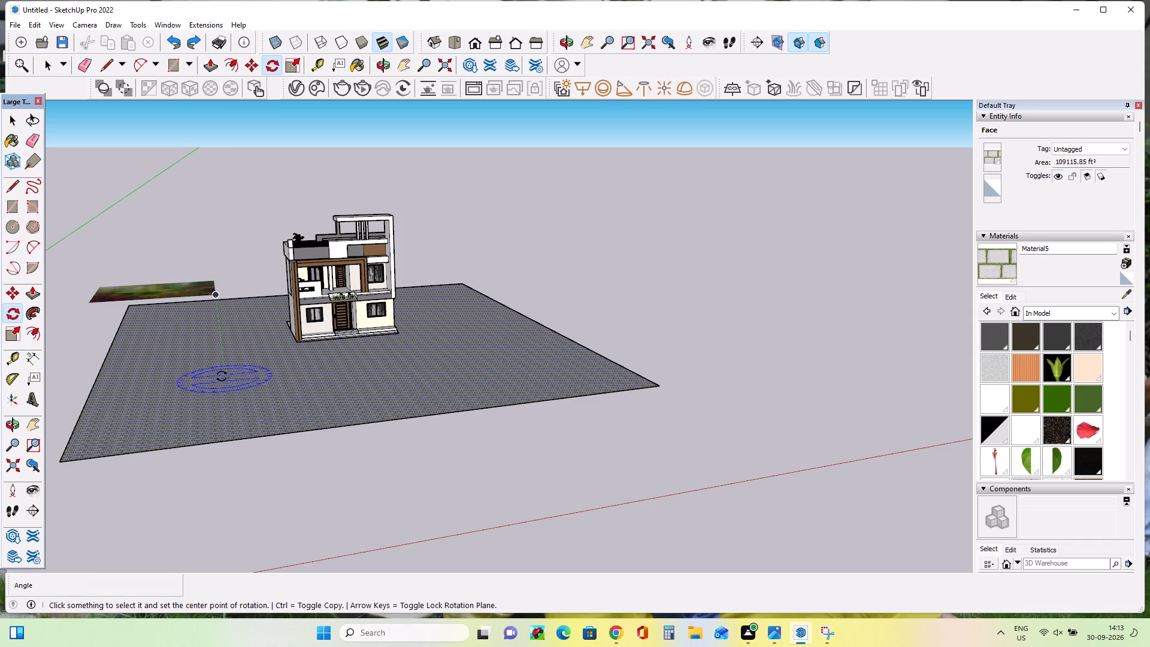
{"action": "key", "text": "ctrl+z"}
{"action": "left_click", "coordinate": [178, 389], "text": "ctrl"}
{"action": "key", "text": "ctrl+z"}
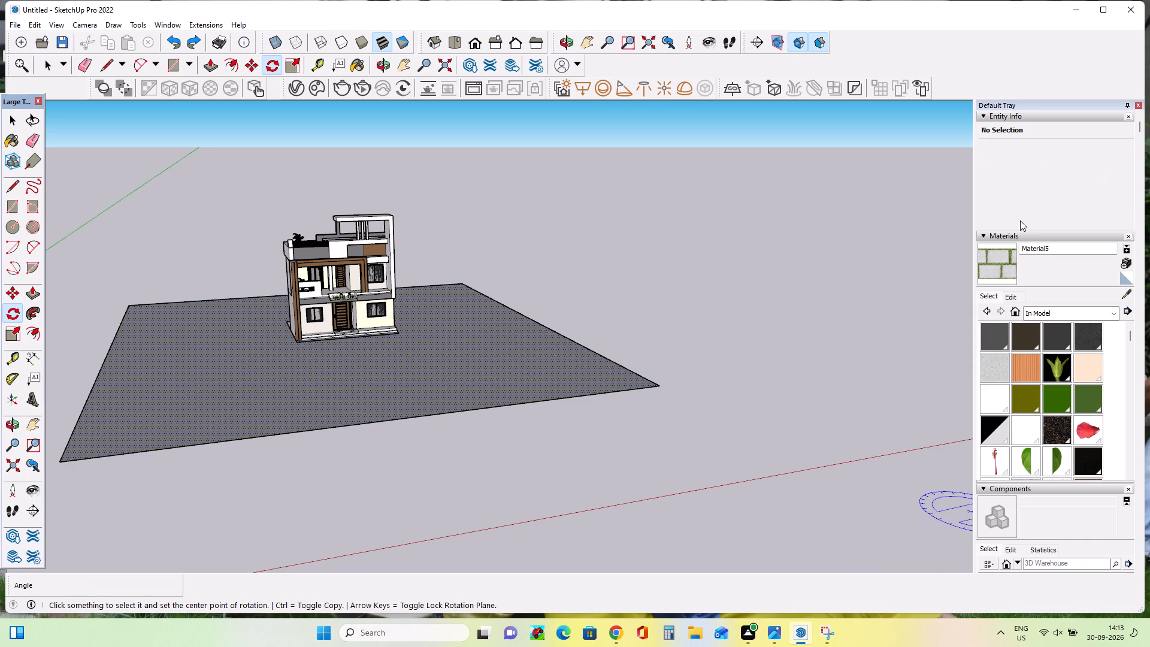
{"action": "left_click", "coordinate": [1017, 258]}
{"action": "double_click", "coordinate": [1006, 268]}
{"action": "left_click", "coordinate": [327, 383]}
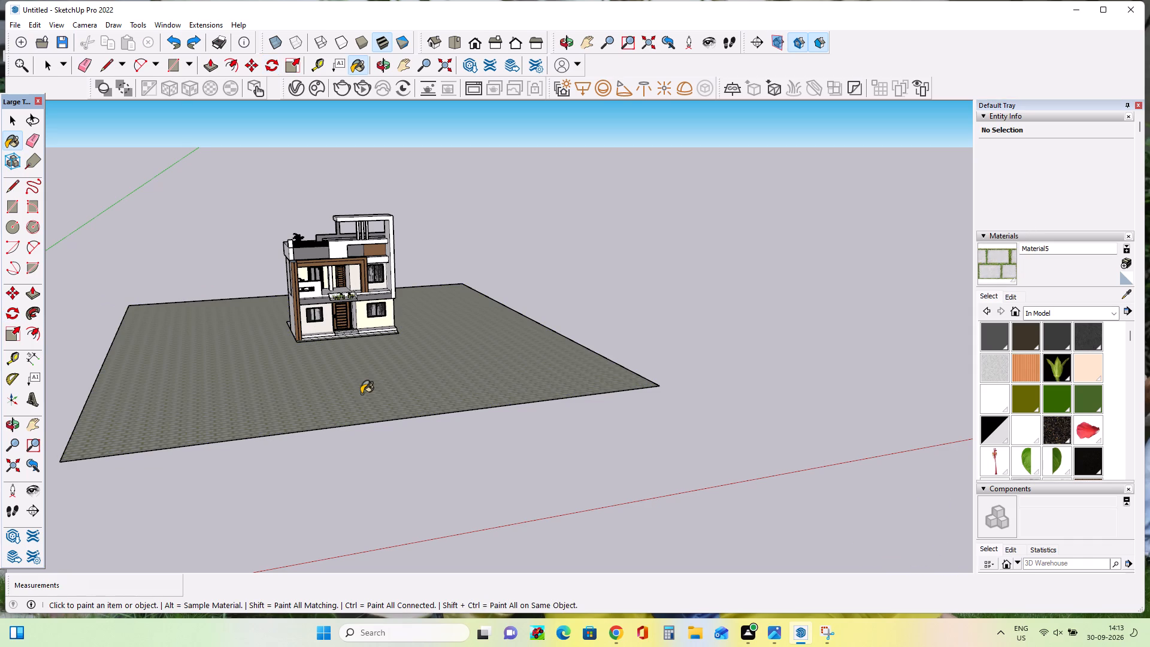
{"action": "left_click", "coordinate": [14, 22]}
{"action": "left_click", "coordinate": [72, 230]}
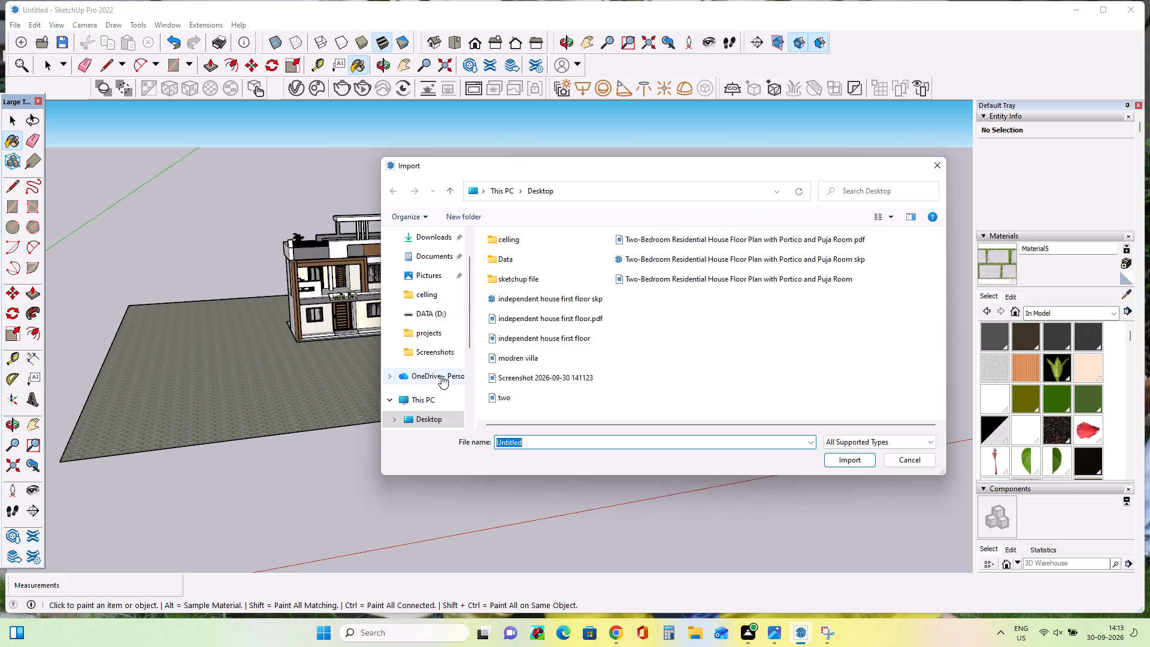
{"action": "left_click", "coordinate": [555, 379]}
{"action": "left_click", "coordinate": [839, 501]}
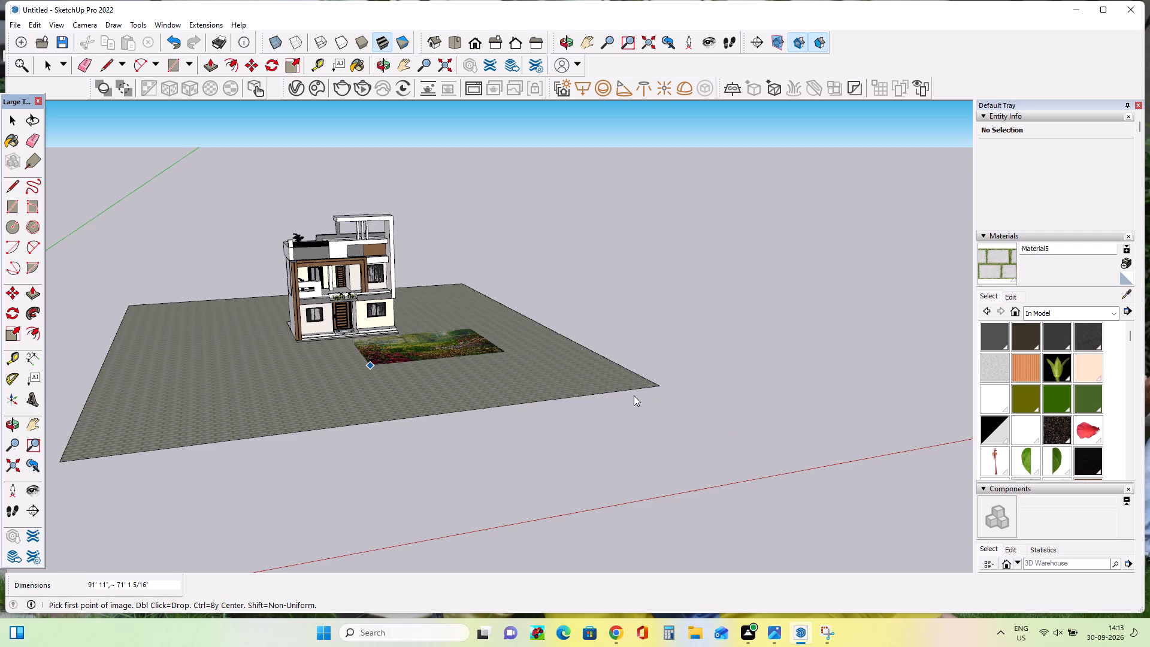
{"action": "left_click", "coordinate": [706, 112]}
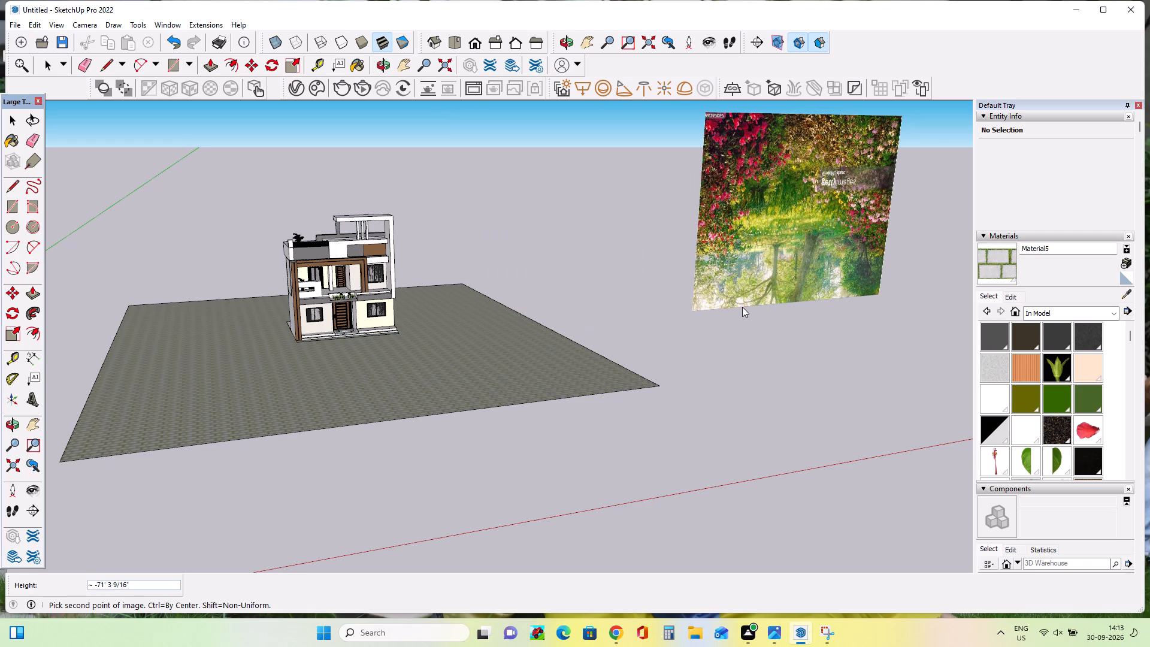
{"action": "double_click", "coordinate": [742, 307]}
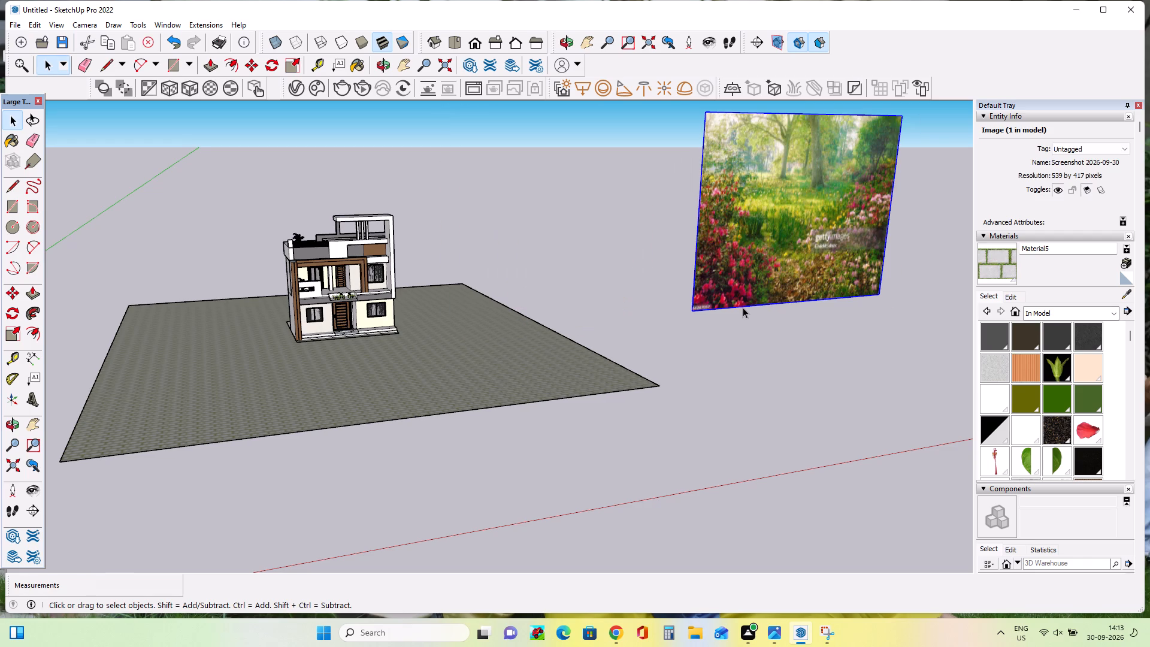
Move the upright park image by its lower corner onto the paved ground, directly behind the villa.
{"action": "left_click", "coordinate": [10, 292]}
{"action": "double_click", "coordinate": [693, 311]}
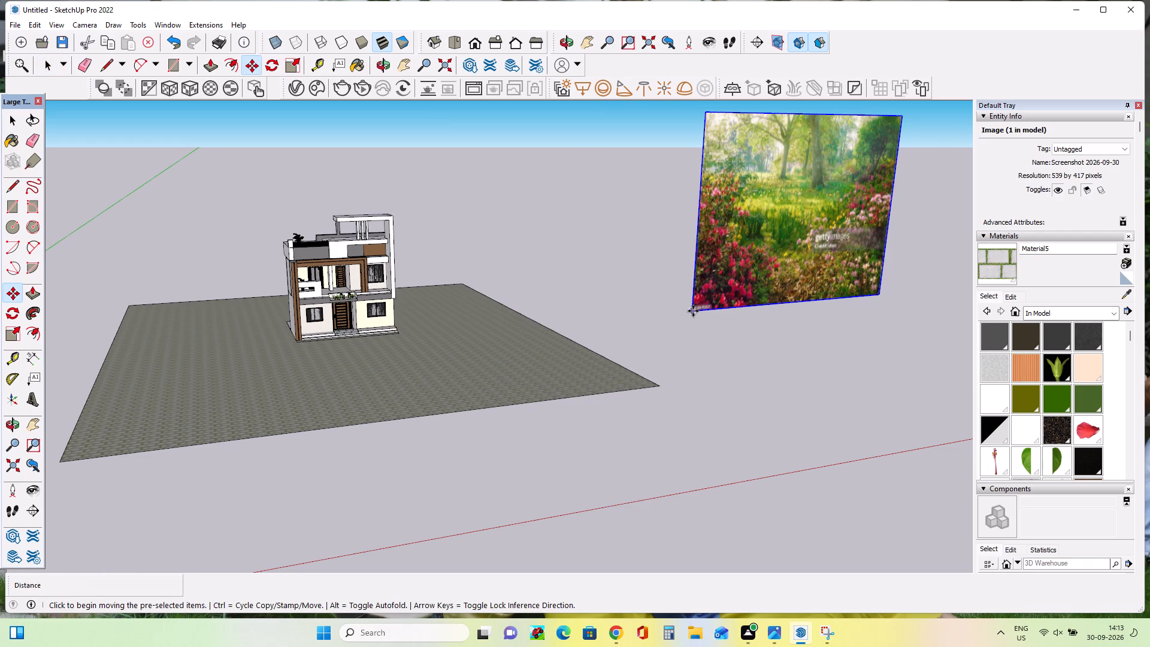
{"action": "triple_click", "coordinate": [202, 314]}
{"action": "middle_click_drag", "start_coordinate": [249, 331], "coordinate": [383, 379]}
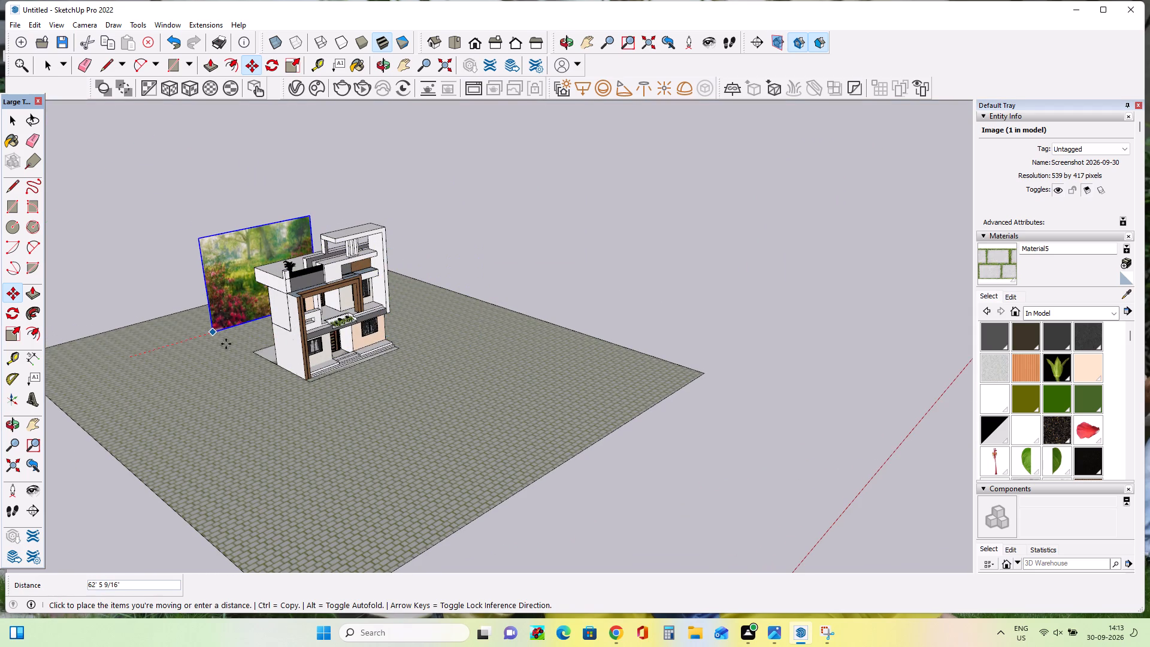
{"action": "double_click", "coordinate": [226, 344]}
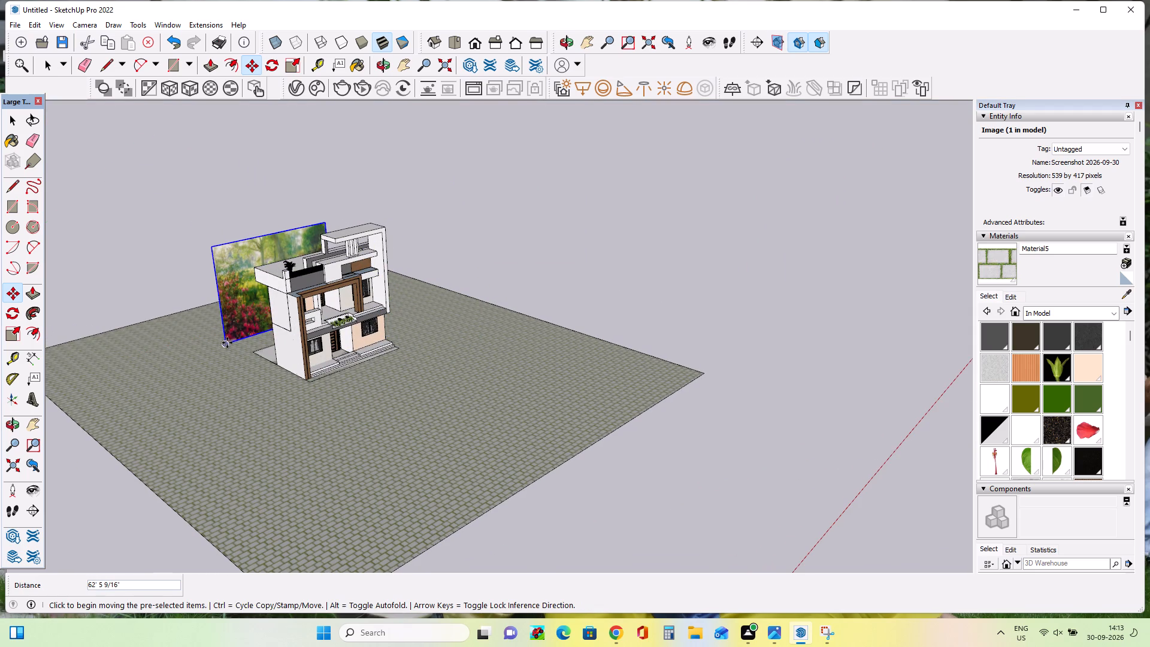
{"action": "double_click", "coordinate": [227, 343]}
{"action": "double_click", "coordinate": [234, 351]}
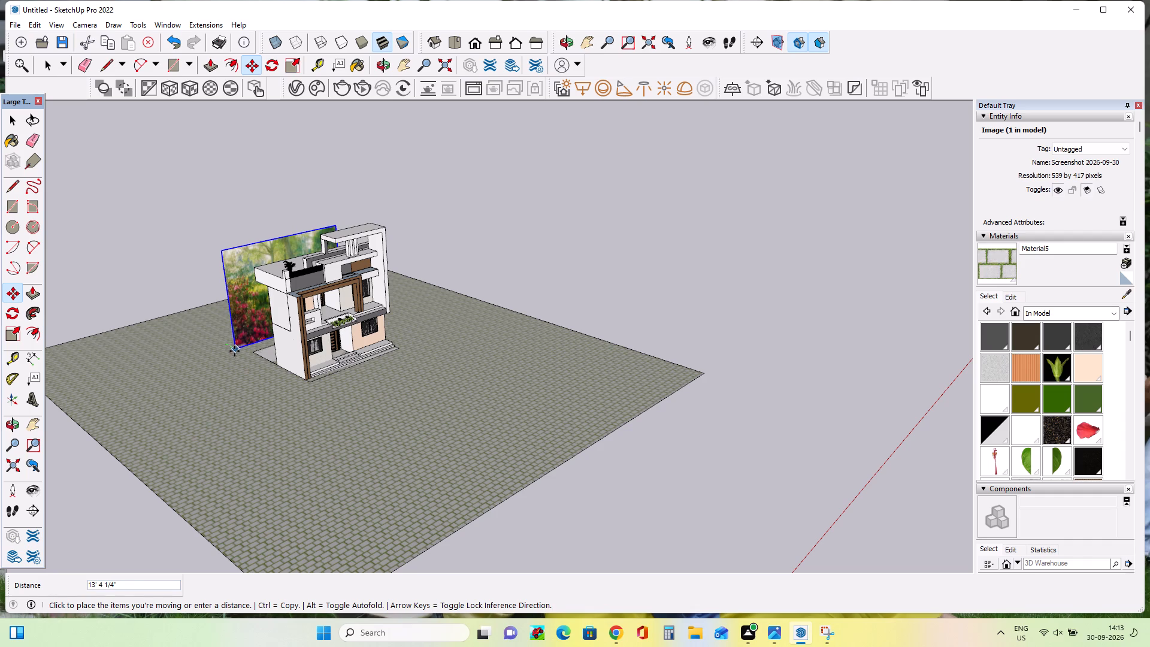
Scale the park image behind the villa to about 1.45 times its width and 1.56 times its height.
{"action": "middle_click", "coordinate": [320, 392]}
{"action": "middle_click_drag", "start_coordinate": [320, 392], "coordinate": [313, 391]}
{"action": "middle_click_drag", "start_coordinate": [310, 390], "coordinate": [261, 370]}
{"action": "middle_click", "coordinate": [259, 368]}
{"action": "middle_click", "coordinate": [259, 368]}
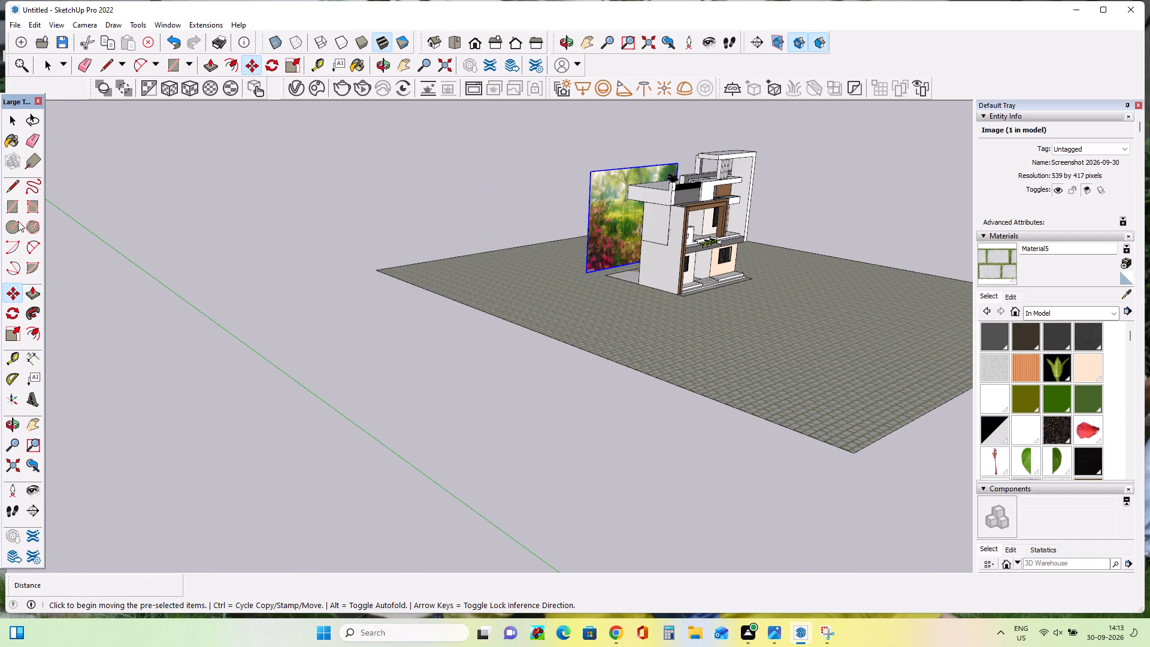
{"action": "left_click", "coordinate": [14, 339]}
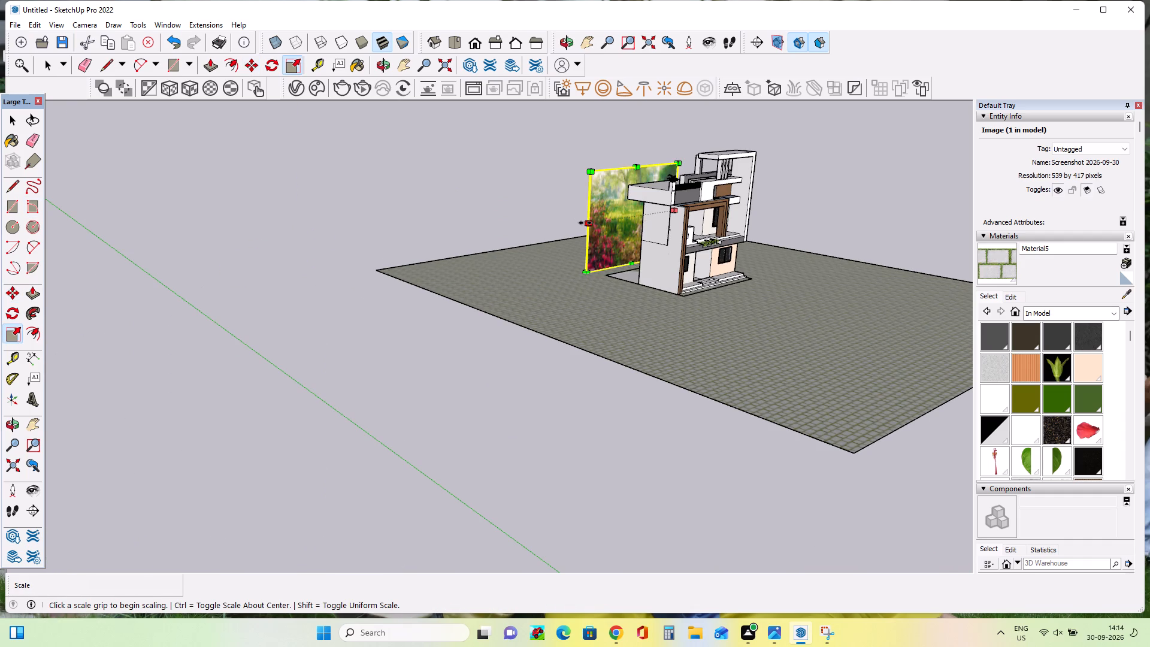
{"action": "double_click", "coordinate": [585, 223]}
{"action": "triple_click", "coordinate": [543, 249]}
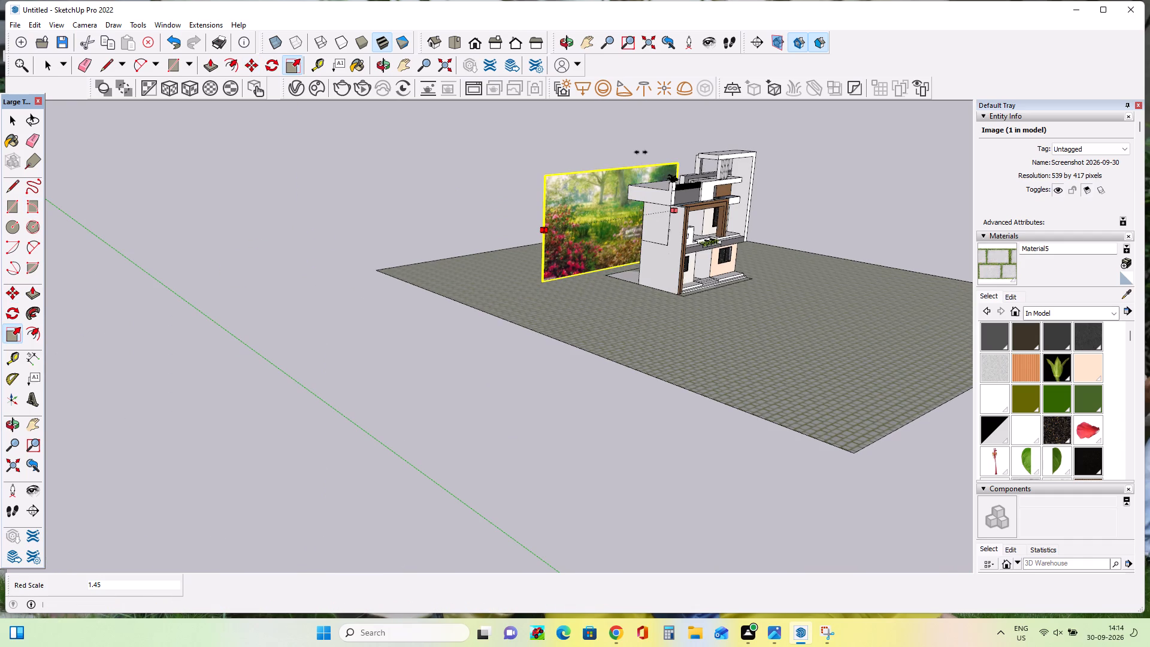
{"action": "left_click", "coordinate": [616, 174]}
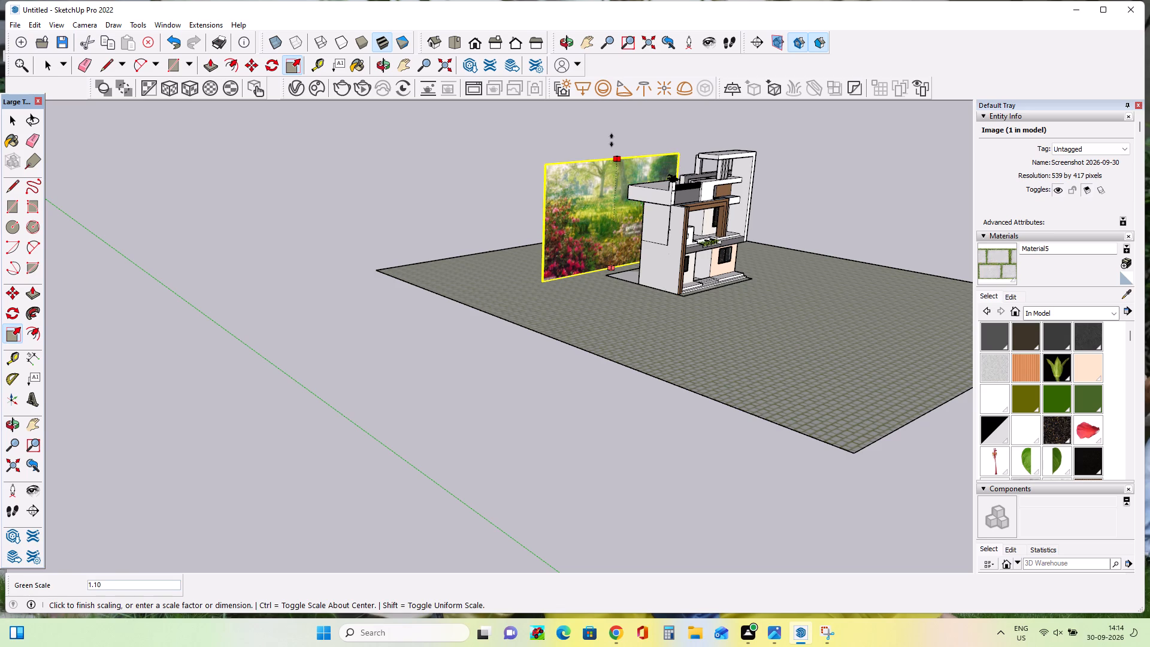
{"action": "left_click", "coordinate": [609, 110]}
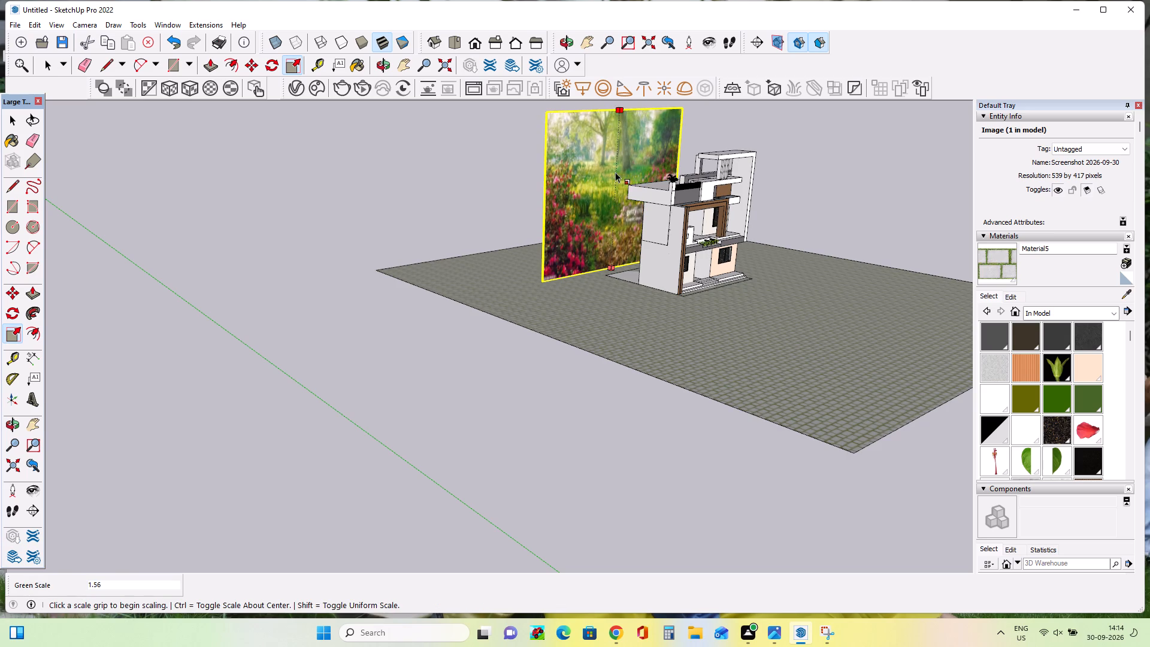
Widen the park image behind the villa by scaling one side about 1.42 times and the opposite side about 1.18 times.
{"action": "middle_click_drag", "start_coordinate": [738, 313], "coordinate": [414, 331]}
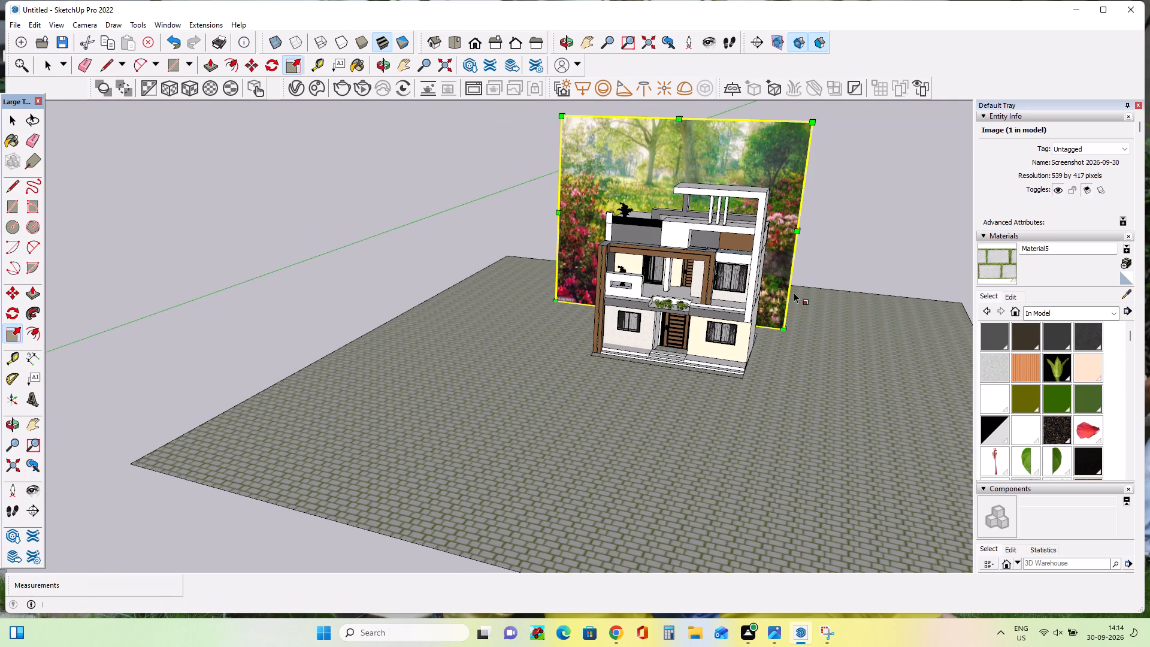
{"action": "left_click", "coordinate": [796, 229]}
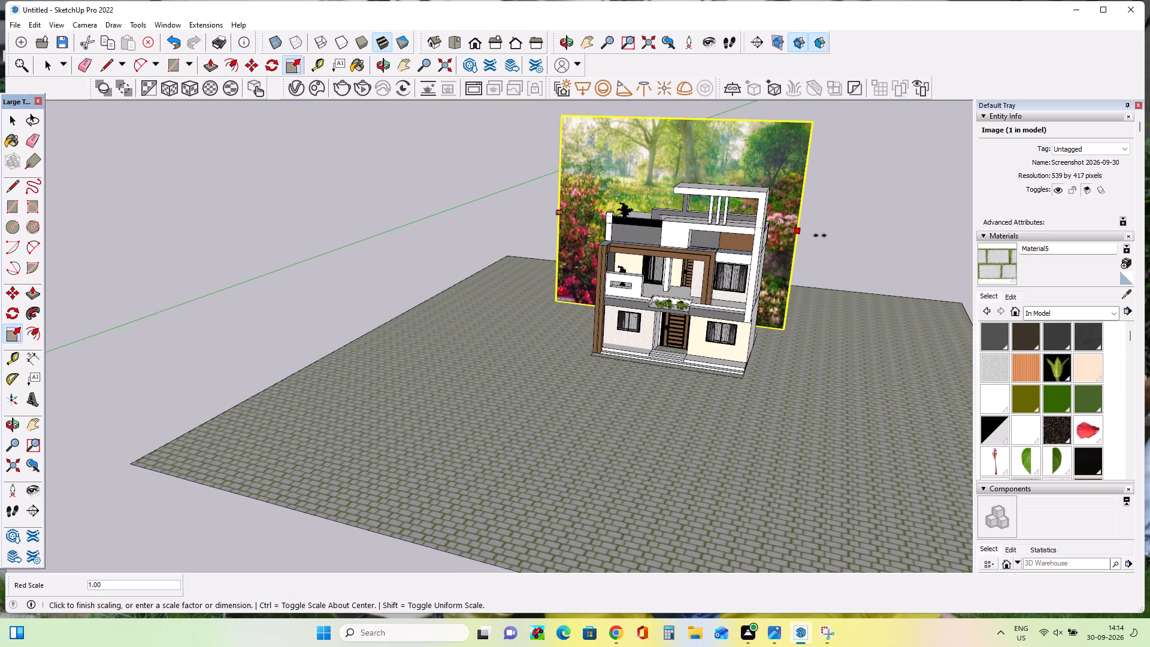
{"action": "double_click", "coordinate": [912, 261]}
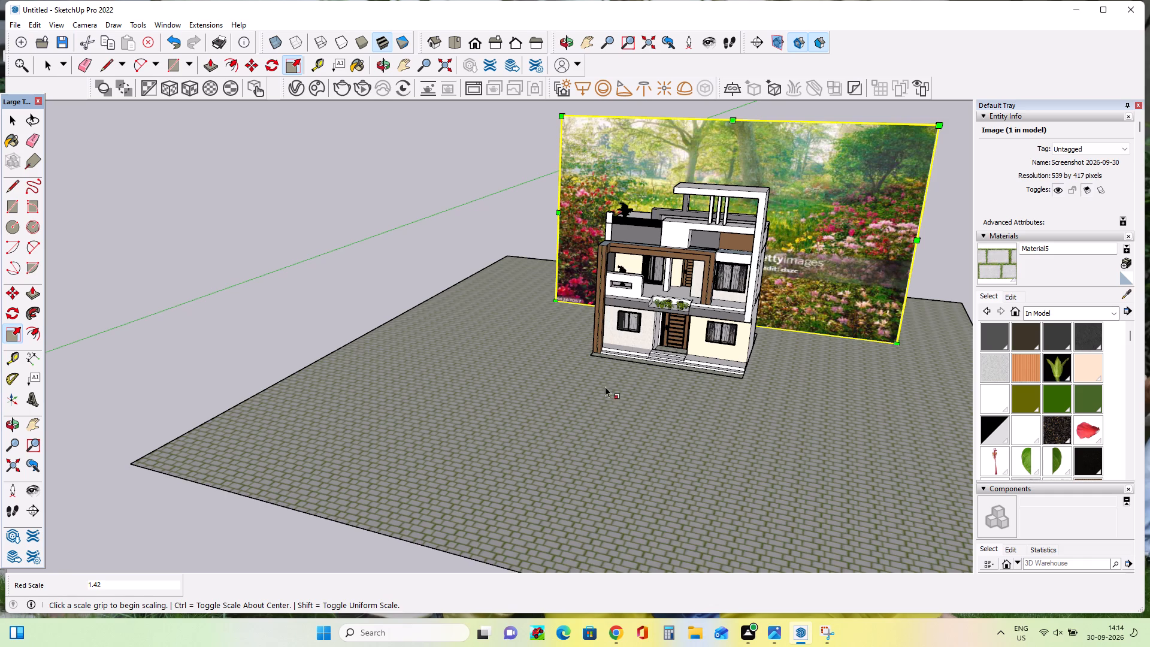
{"action": "middle_click_drag", "start_coordinate": [604, 400], "coordinate": [794, 383]}
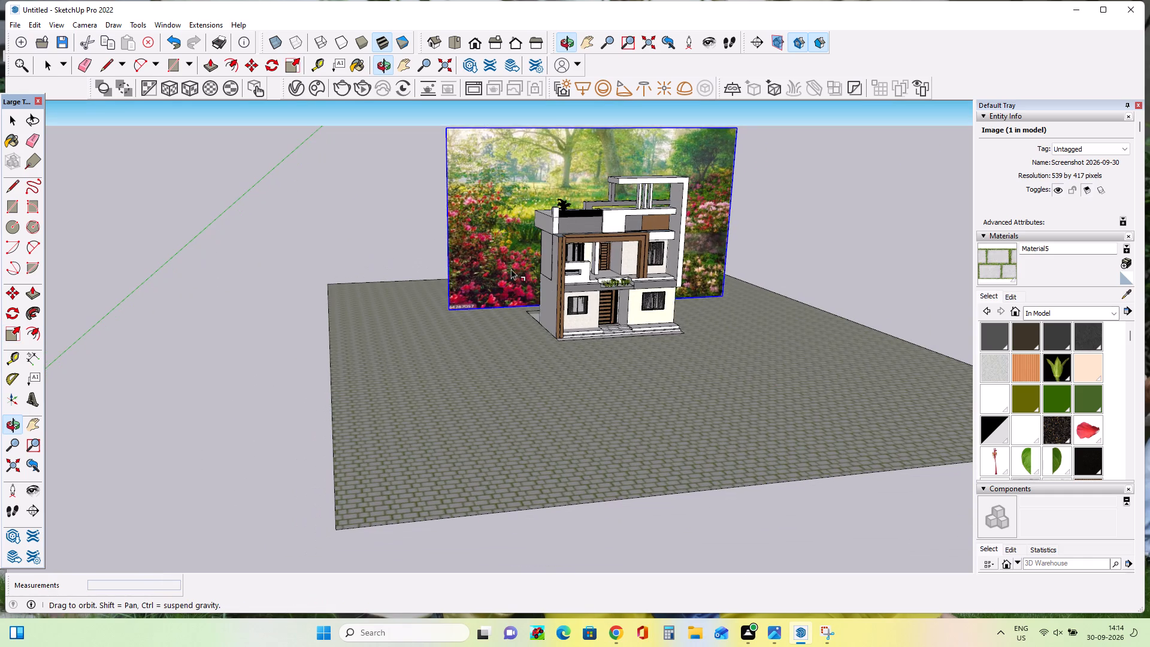
{"action": "double_click", "coordinate": [450, 222]}
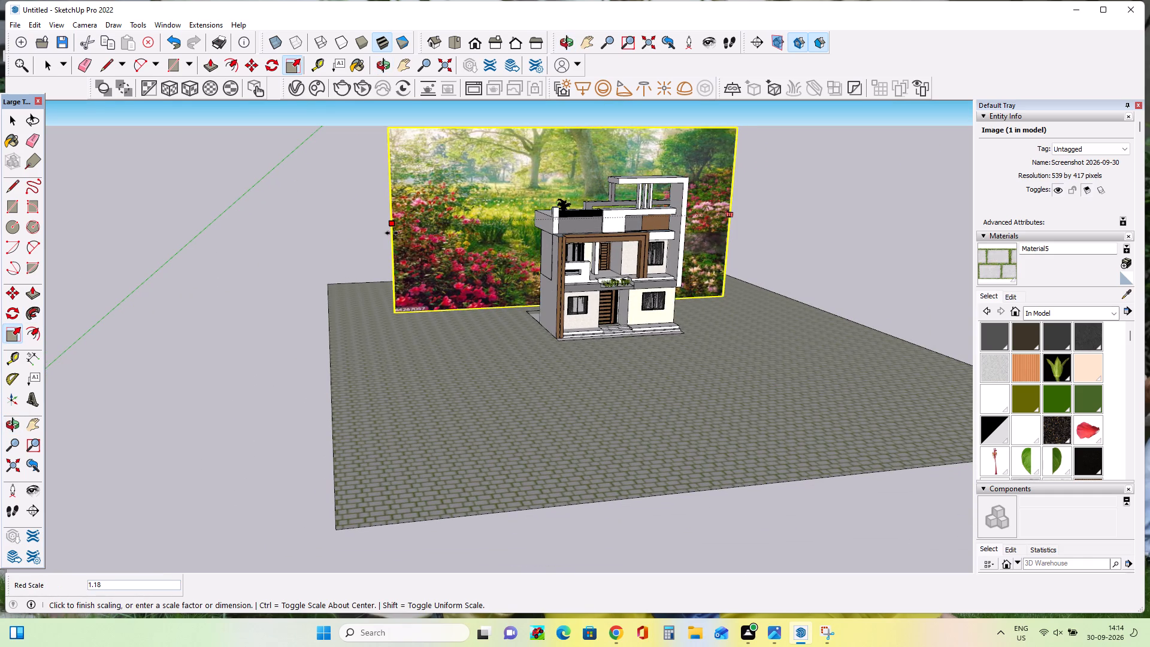
{"action": "double_click", "coordinate": [392, 233]}
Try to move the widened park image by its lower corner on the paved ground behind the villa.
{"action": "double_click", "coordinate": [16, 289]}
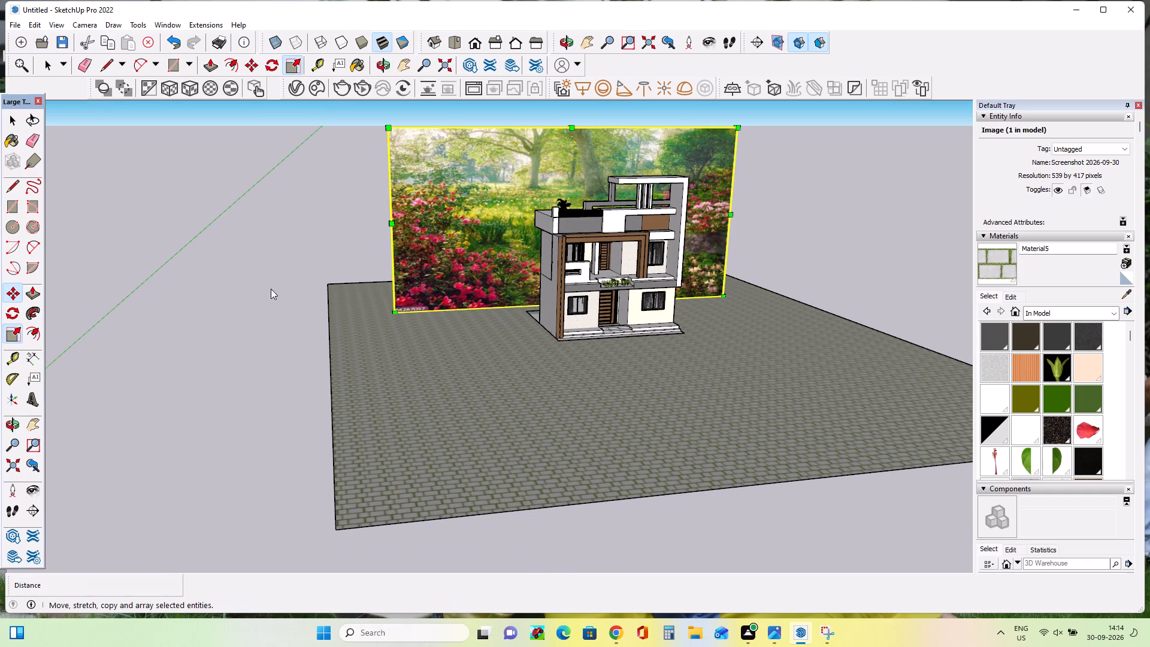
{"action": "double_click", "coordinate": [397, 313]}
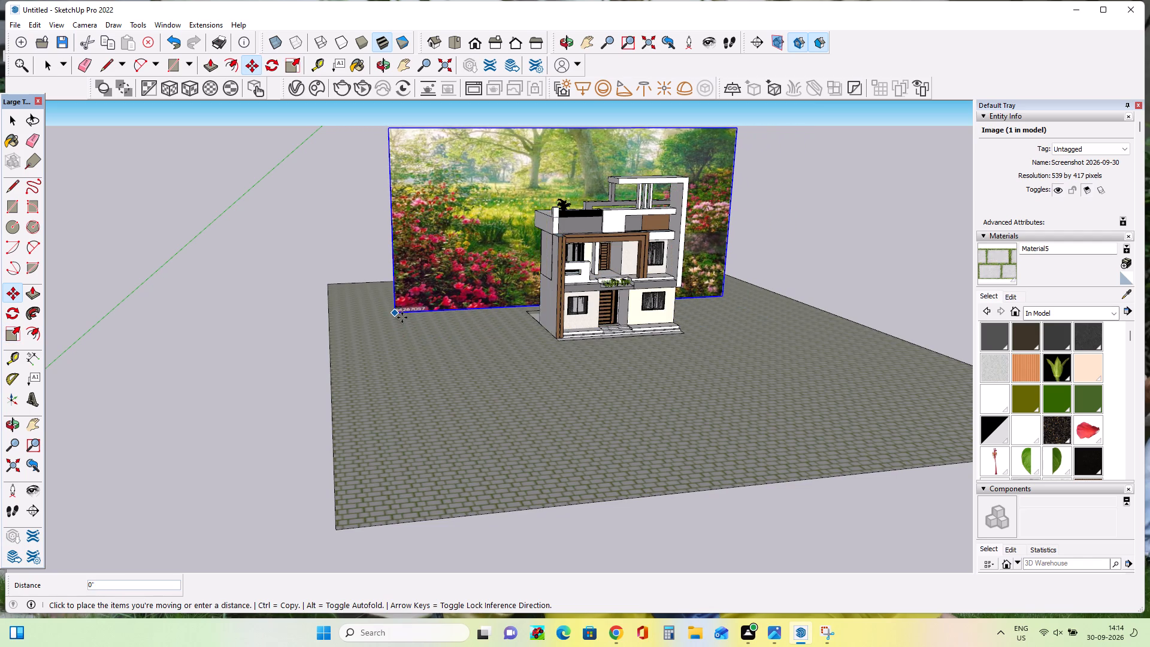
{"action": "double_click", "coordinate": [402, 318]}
Start a non-interactive render of the villa's front view, centred against the park image with the paved ground in the foreground.
{"action": "middle_click_drag", "start_coordinate": [643, 338], "coordinate": [585, 332]}
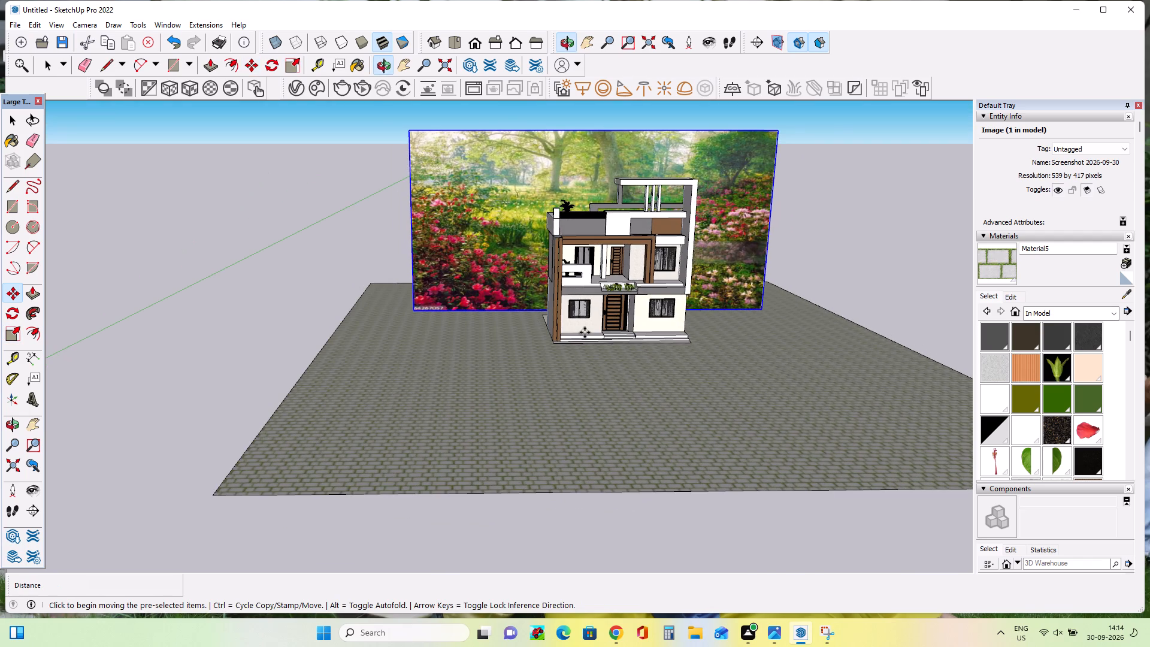
{"action": "scroll", "coordinate": [587, 334], "scroll_direction": "up", "scroll_amount": 4}
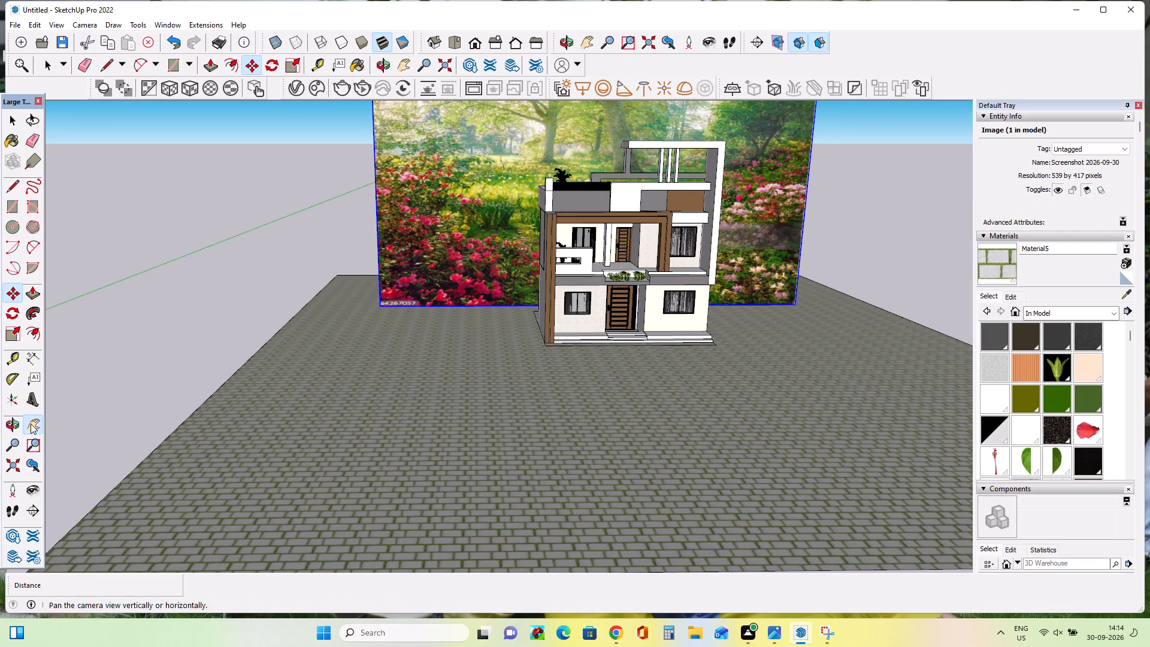
{"action": "left_click", "coordinate": [31, 424]}
{"action": "left_click", "coordinate": [489, 378]}
{"action": "left_click_drag", "start_coordinate": [488, 382], "coordinate": [402, 542]}
{"action": "left_click", "coordinate": [402, 542]}
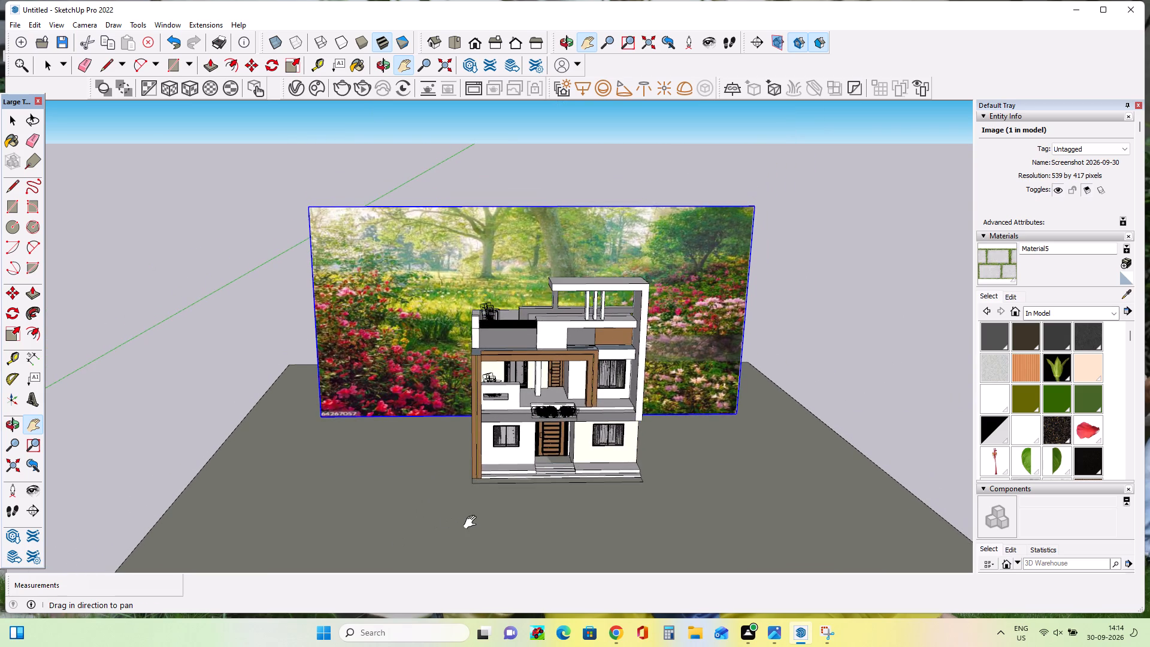
{"action": "scroll", "coordinate": [474, 521], "scroll_direction": "up", "scroll_amount": 2}
{"action": "scroll", "coordinate": [557, 529], "scroll_direction": "up", "scroll_amount": 1}
{"action": "middle_click_drag", "start_coordinate": [557, 529], "coordinate": [555, 492]}
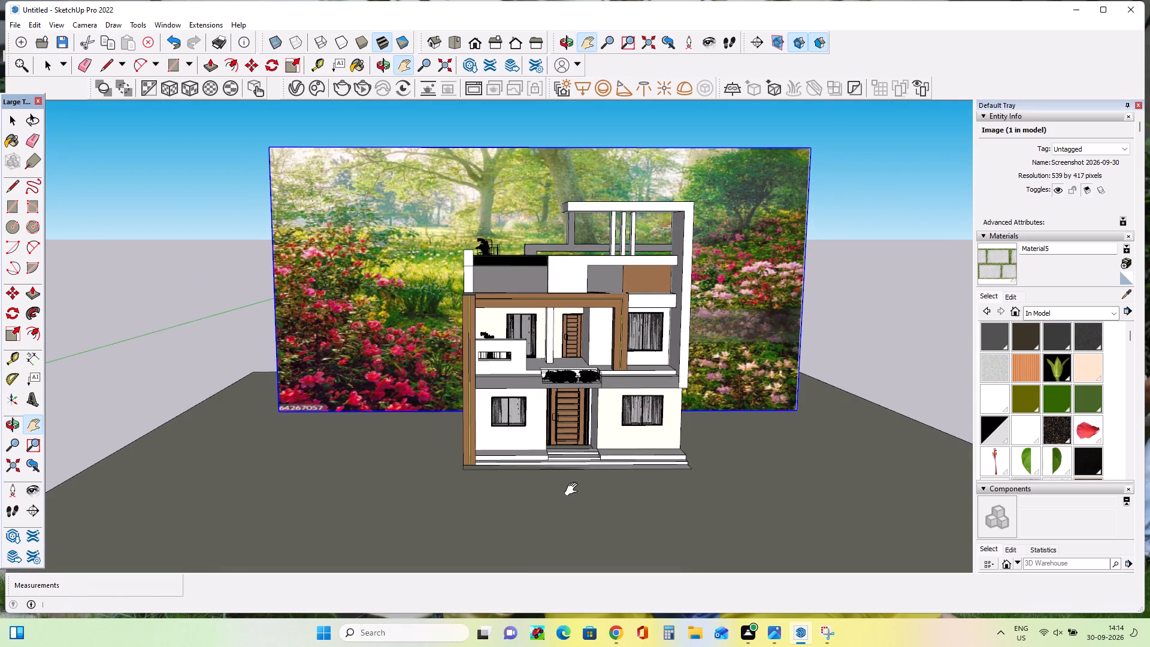
{"action": "scroll", "coordinate": [574, 489], "scroll_direction": "up", "scroll_amount": 2}
{"action": "left_click_drag", "start_coordinate": [575, 491], "coordinate": [568, 548]}
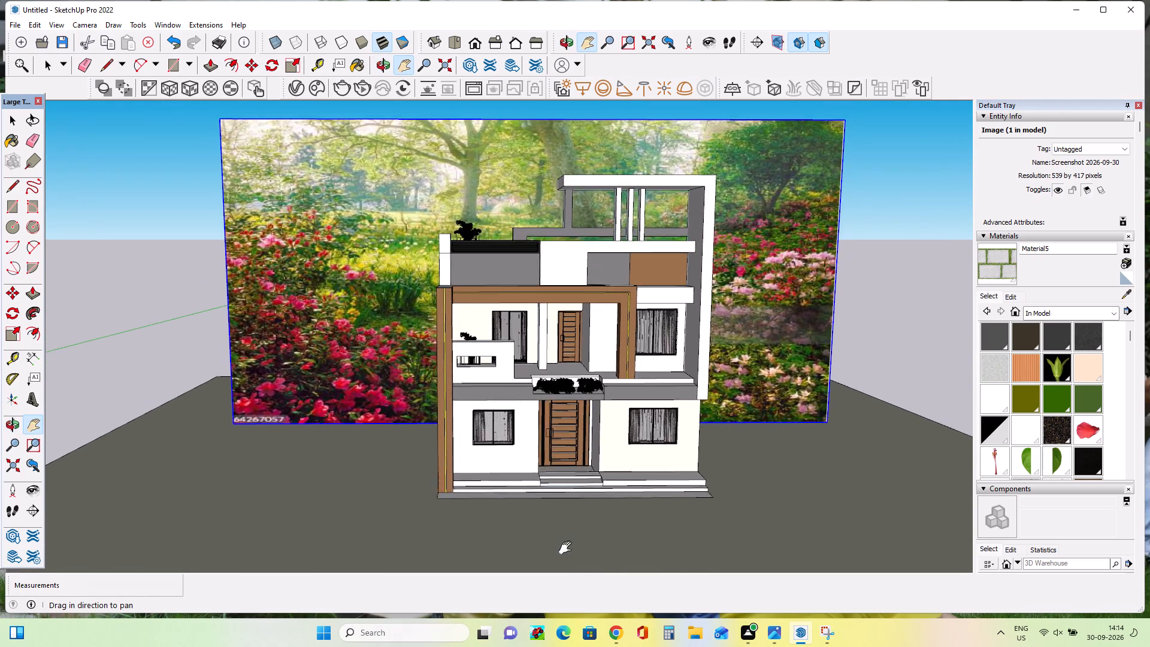
{"action": "left_click_drag", "start_coordinate": [568, 548], "coordinate": [567, 551]}
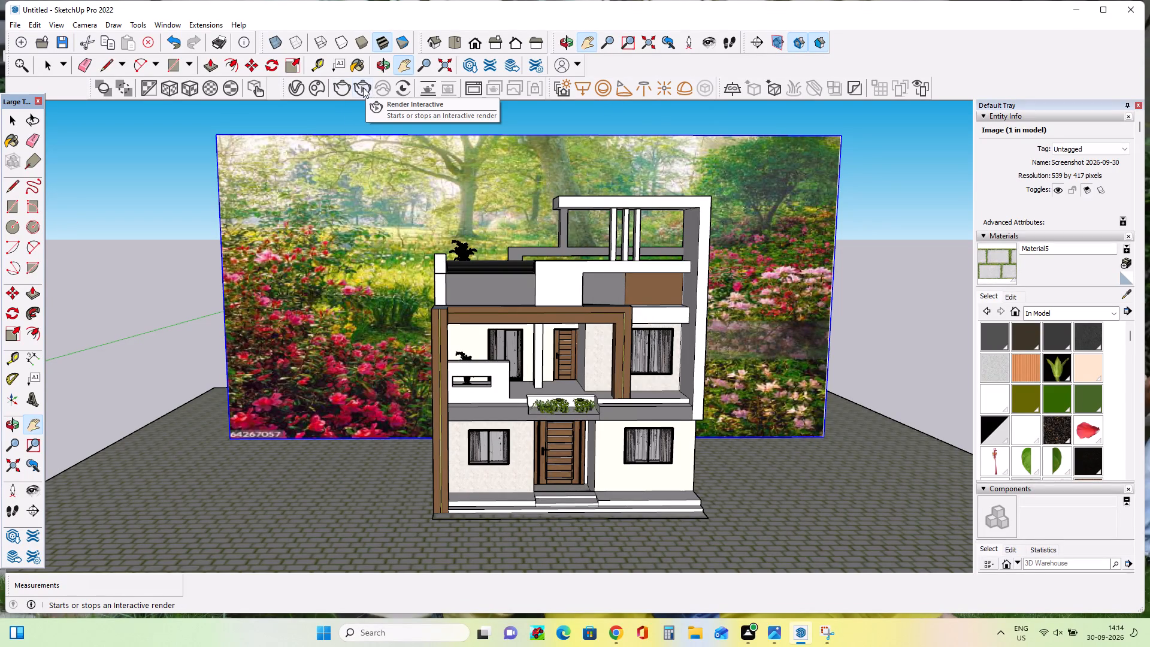
{"action": "left_click", "coordinate": [346, 87]}
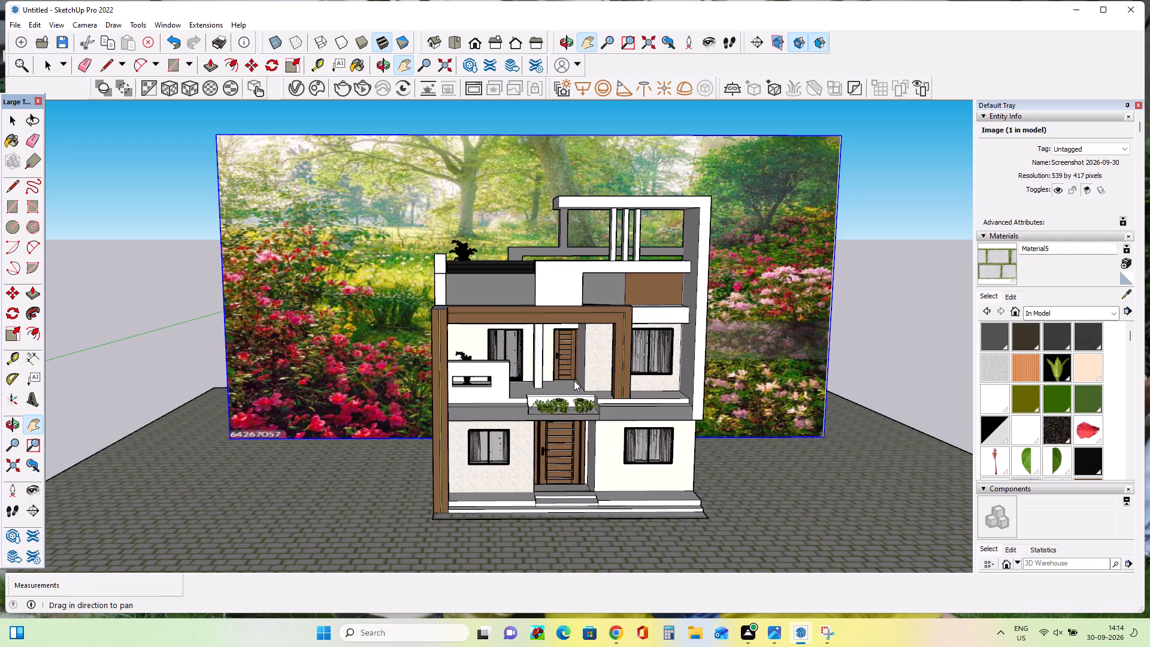
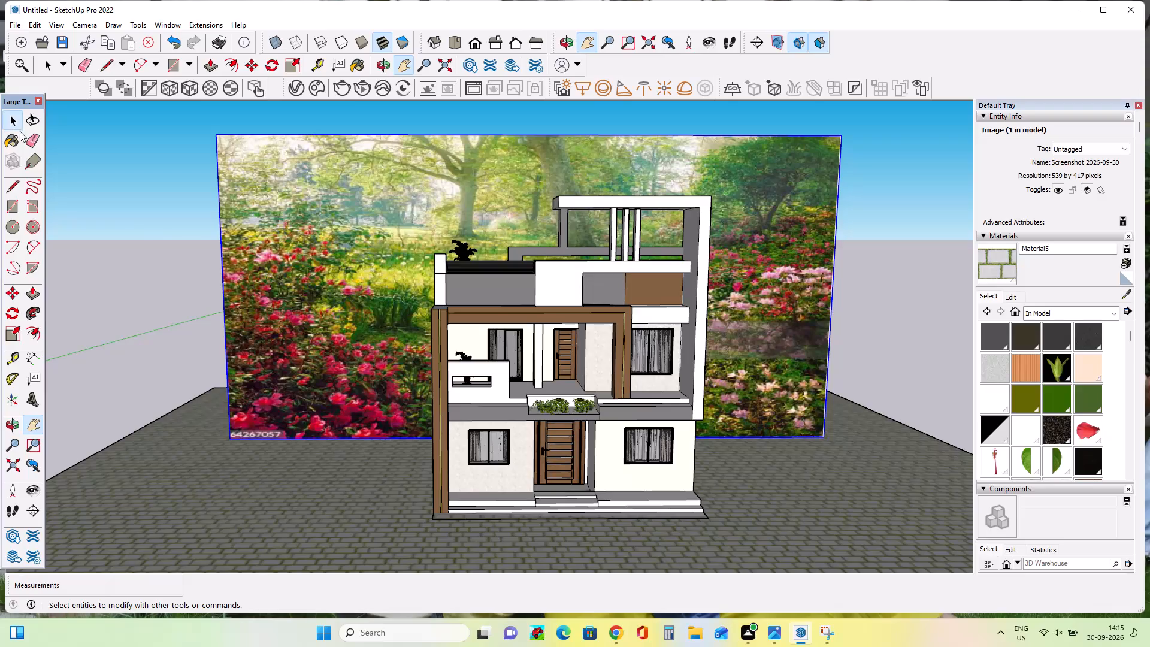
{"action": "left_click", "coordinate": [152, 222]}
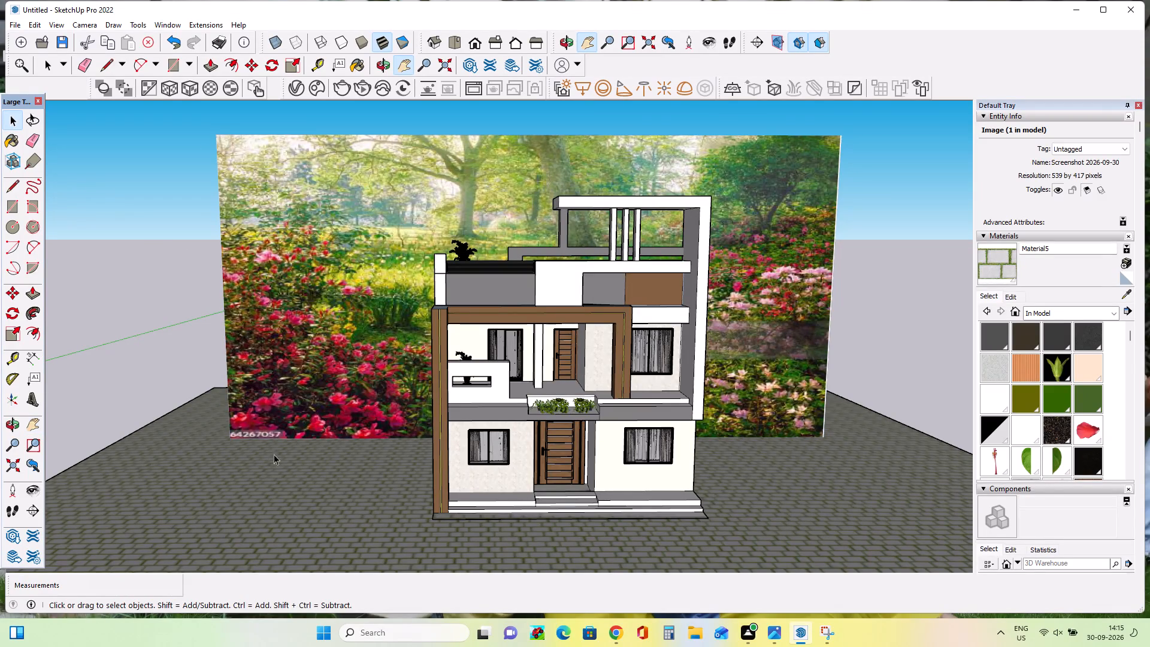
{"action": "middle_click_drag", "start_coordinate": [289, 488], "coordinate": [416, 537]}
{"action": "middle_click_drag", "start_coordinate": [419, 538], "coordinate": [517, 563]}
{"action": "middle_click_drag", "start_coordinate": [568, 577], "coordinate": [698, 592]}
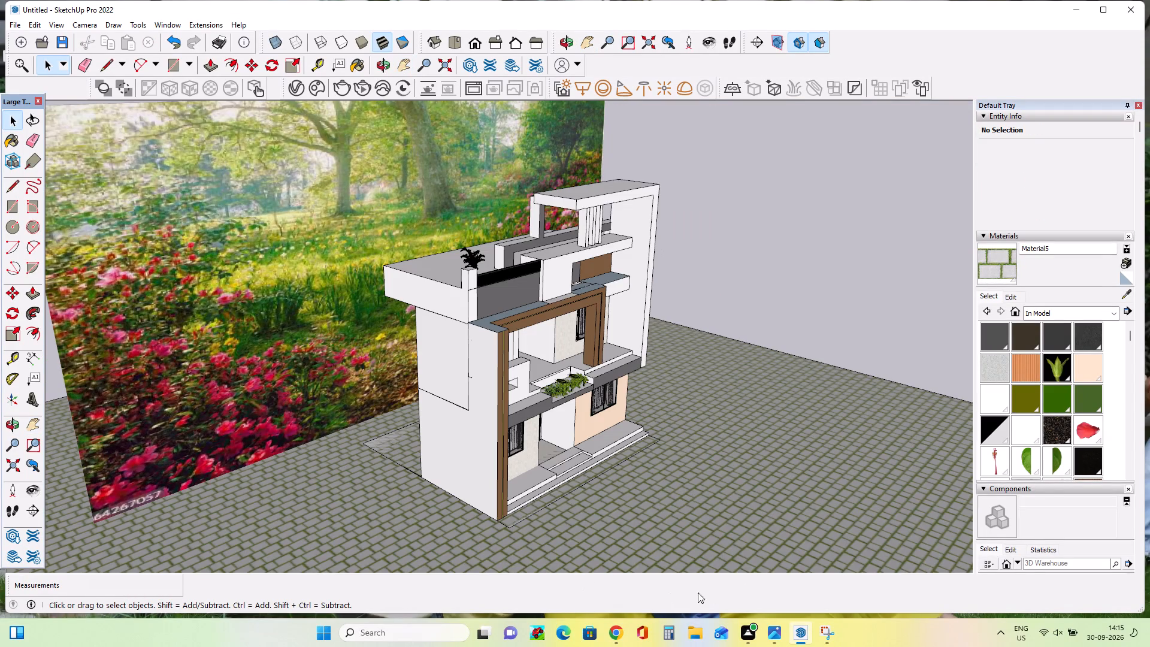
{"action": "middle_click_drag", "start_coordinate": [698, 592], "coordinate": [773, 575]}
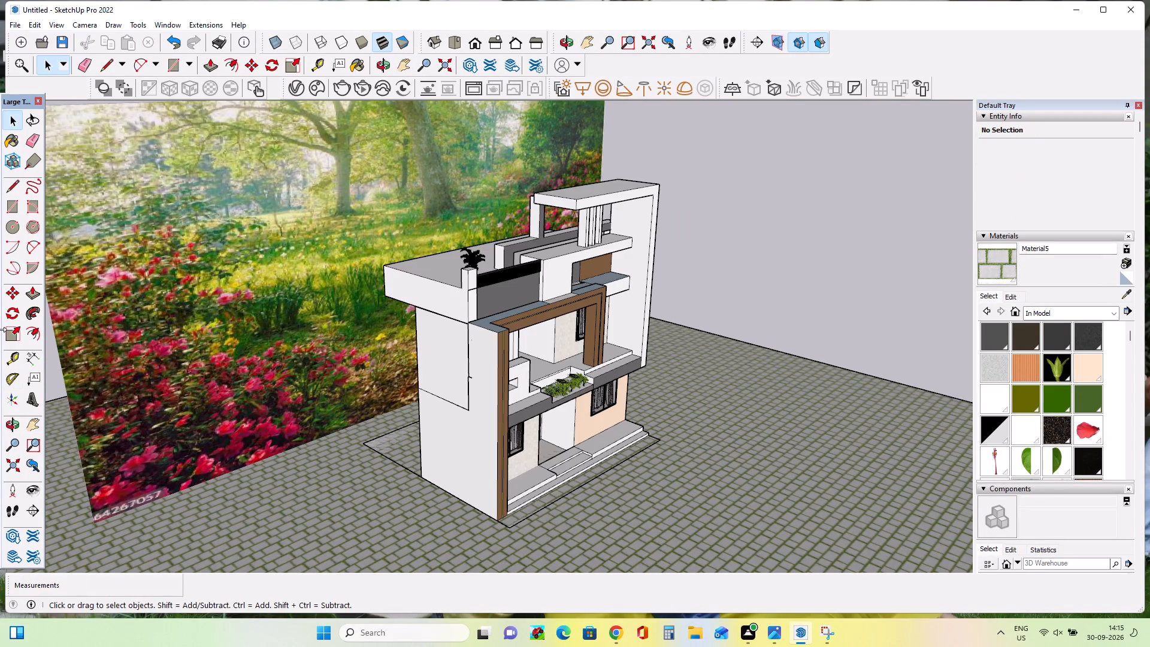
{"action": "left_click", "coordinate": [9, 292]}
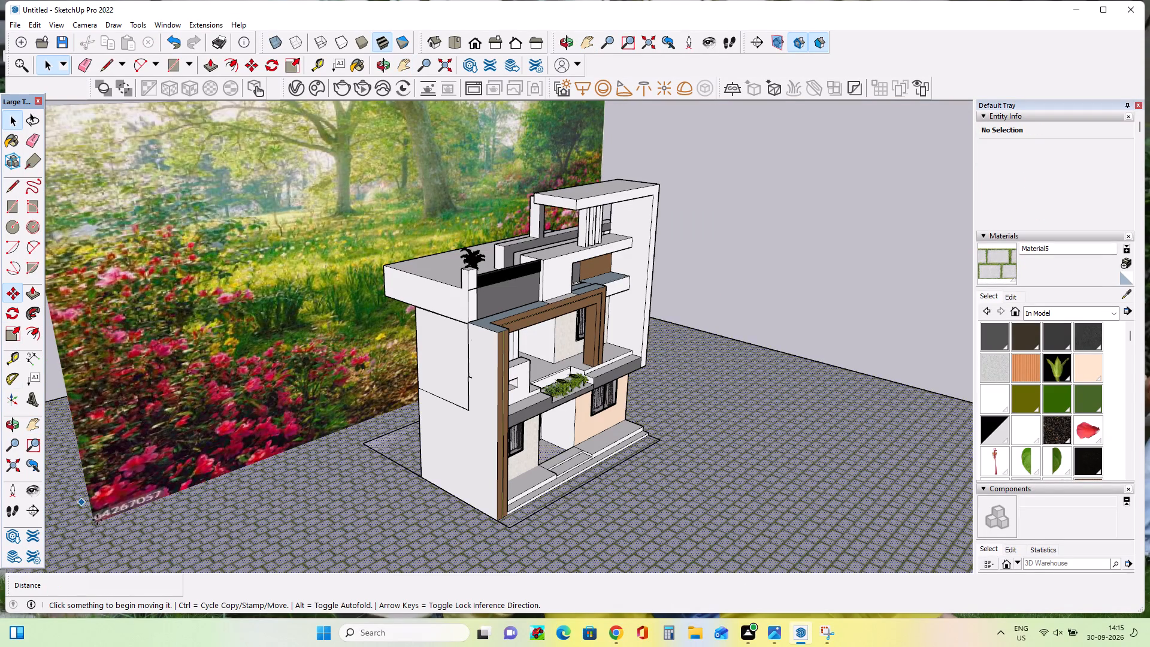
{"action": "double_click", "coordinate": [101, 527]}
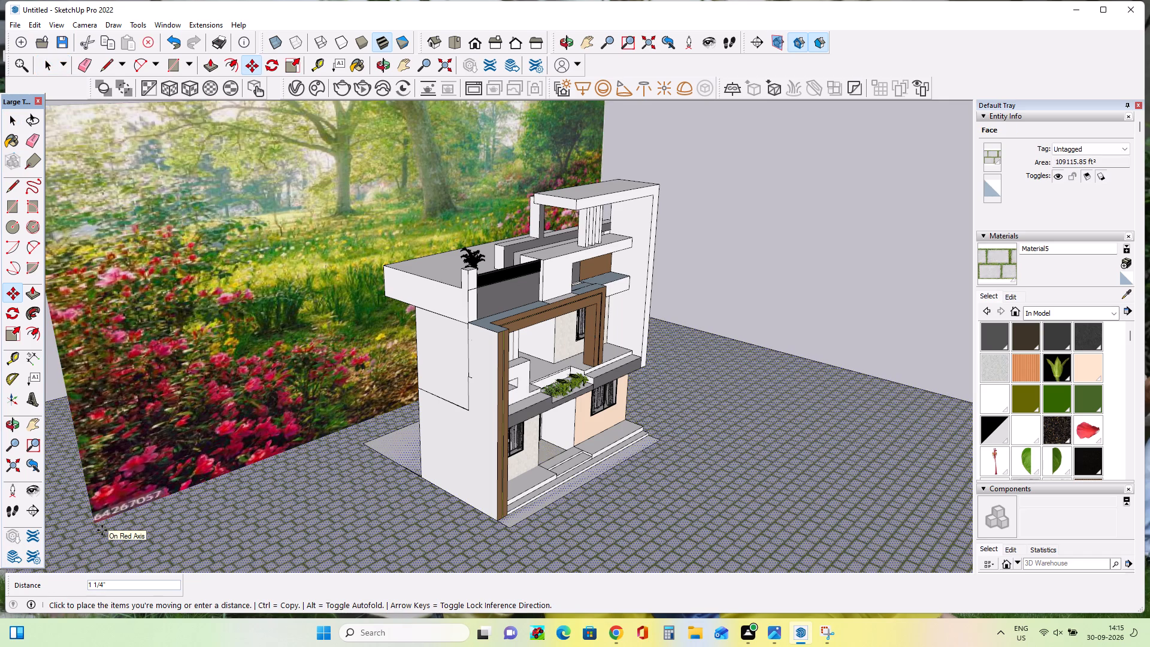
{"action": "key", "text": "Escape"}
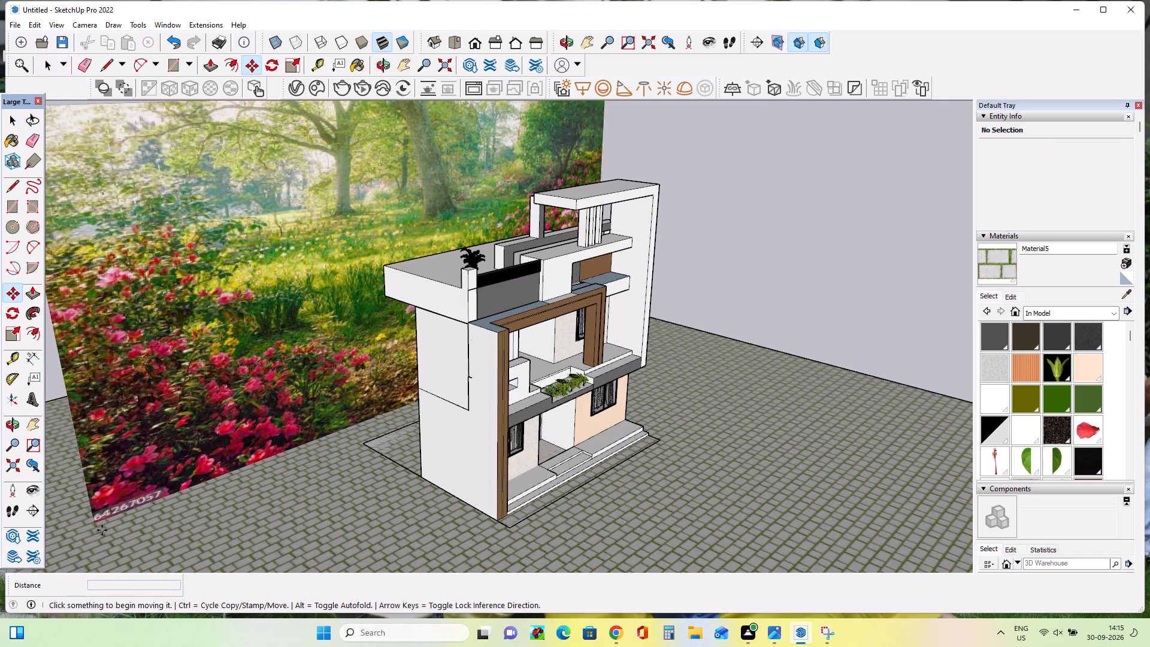
Move the garden backdrop image about 40' 3" along the ground so it sits more centrally behind the house.
{"action": "left_click", "coordinate": [10, 115]}
{"action": "left_click", "coordinate": [155, 319]}
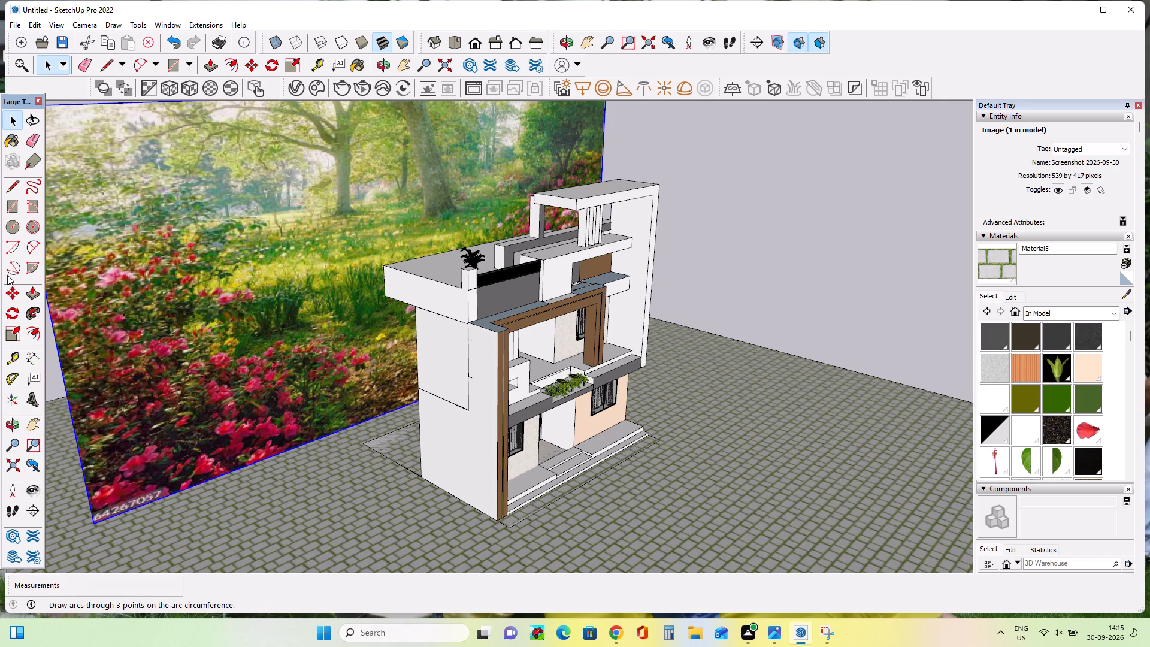
{"action": "left_click", "coordinate": [11, 292]}
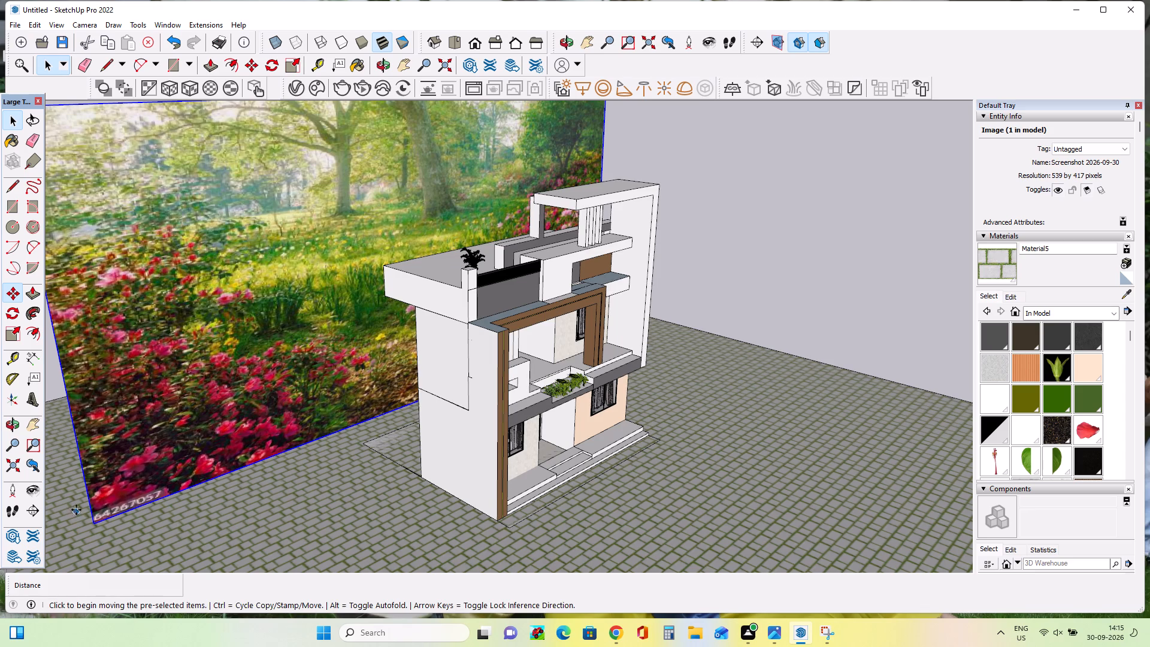
{"action": "left_click", "coordinate": [93, 520]}
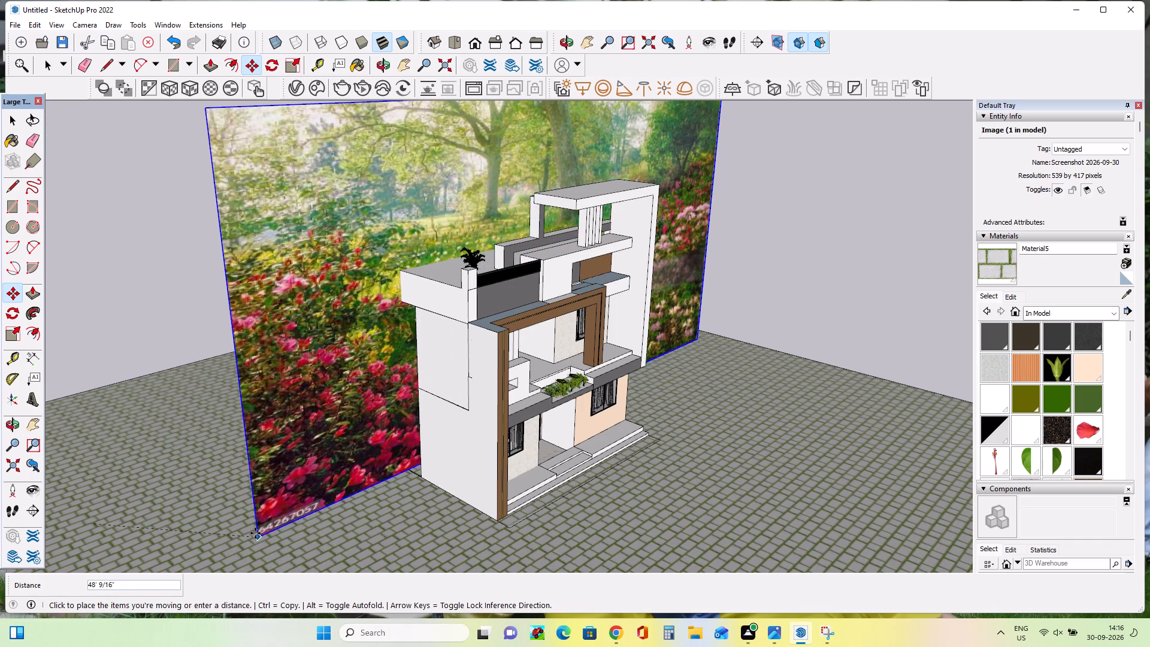
{"action": "left_click", "coordinate": [243, 515]}
{"action": "right_click", "coordinate": [243, 515]}
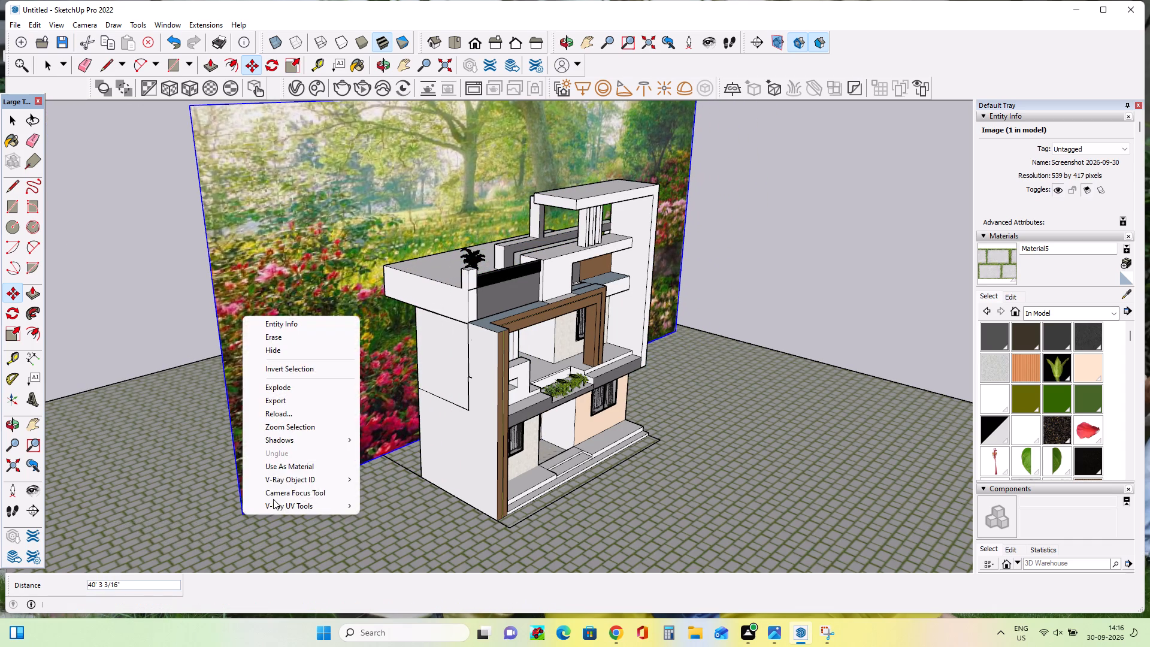
{"action": "left_click", "coordinate": [15, 123]}
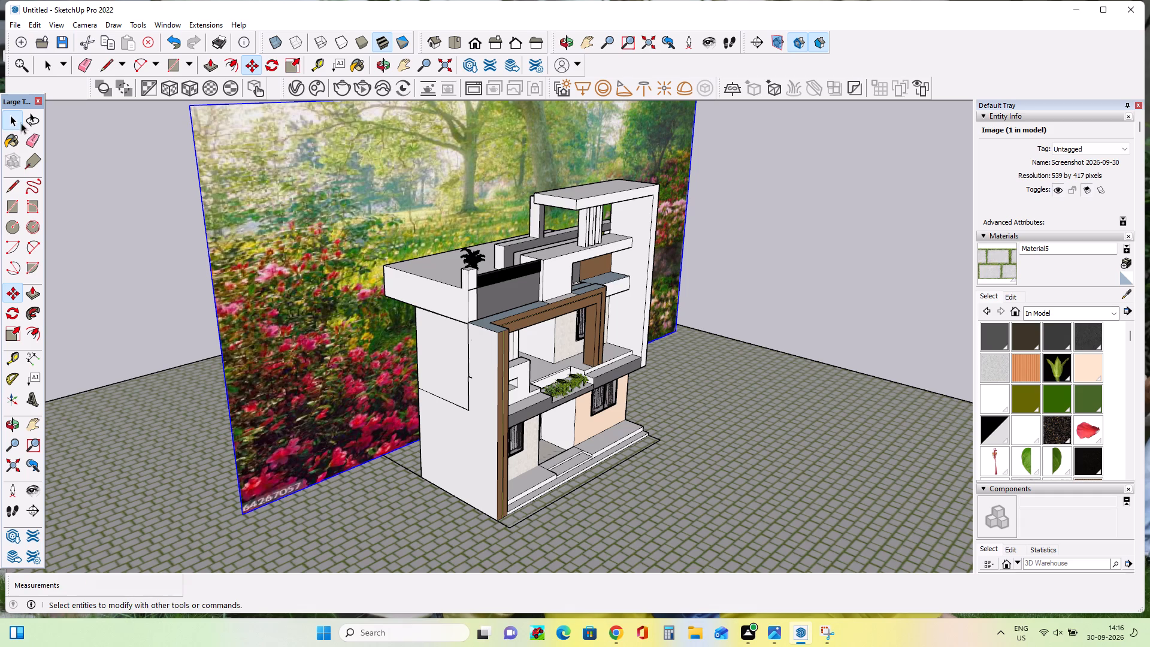
{"action": "left_click", "coordinate": [84, 156]}
Widen the garden backdrop image slightly along the red axis by stretching its edge on the balcony side of the house.
{"action": "middle_click_drag", "start_coordinate": [376, 392], "coordinate": [121, 326]}
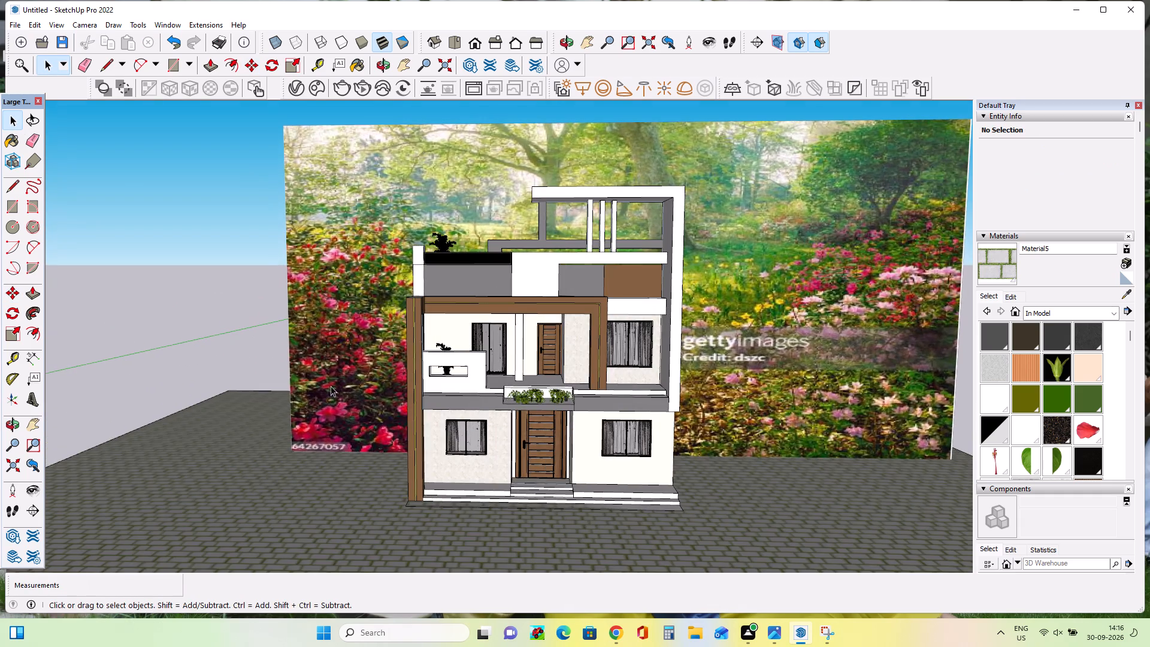
{"action": "scroll", "coordinate": [589, 492], "scroll_direction": "up", "scroll_amount": 2}
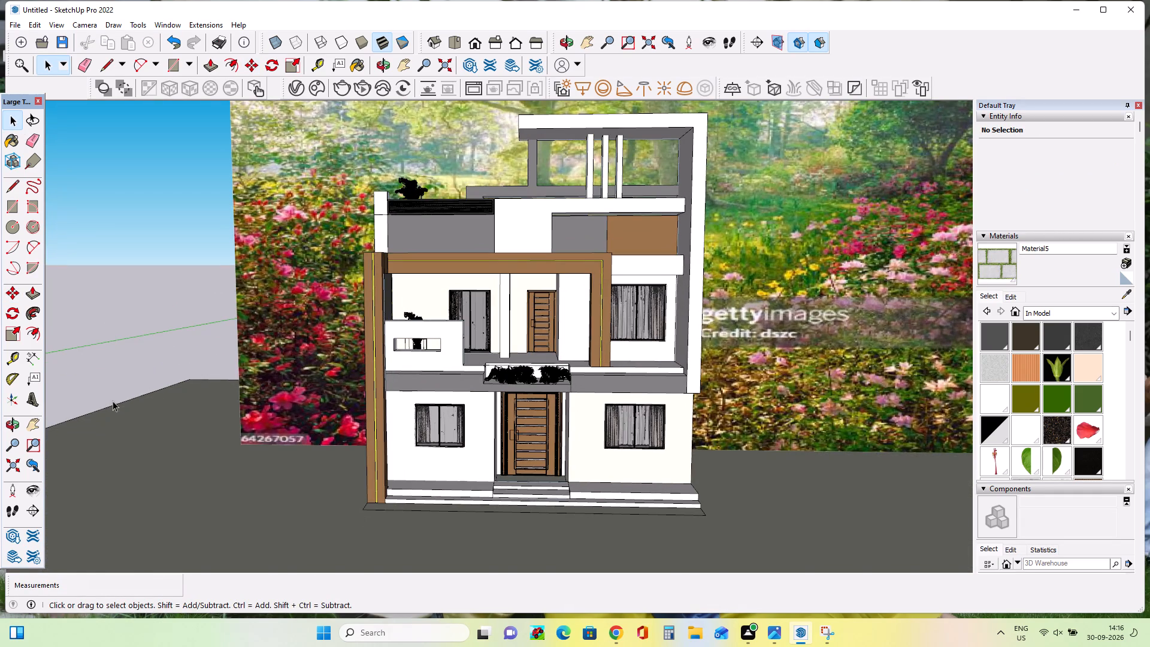
{"action": "left_click", "coordinate": [35, 421]}
{"action": "left_click_drag", "start_coordinate": [394, 357], "coordinate": [386, 361]}
{"action": "left_click_drag", "start_coordinate": [381, 364], "coordinate": [232, 422]}
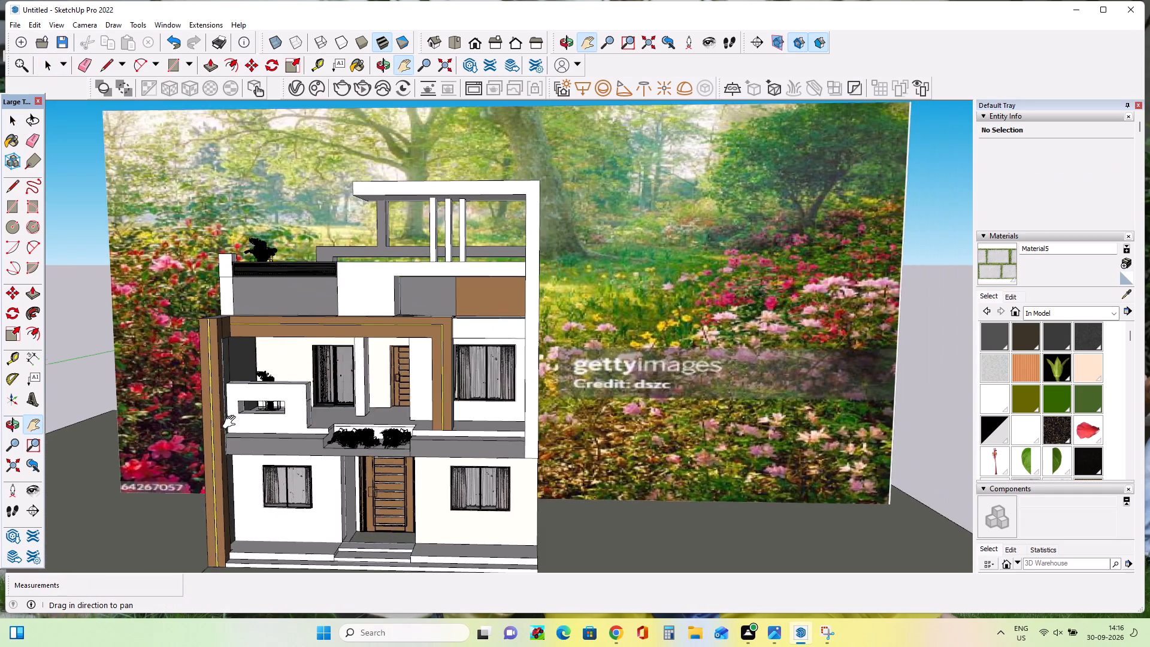
{"action": "left_click_drag", "start_coordinate": [232, 422], "coordinate": [219, 437]}
{"action": "left_click", "coordinate": [219, 437]}
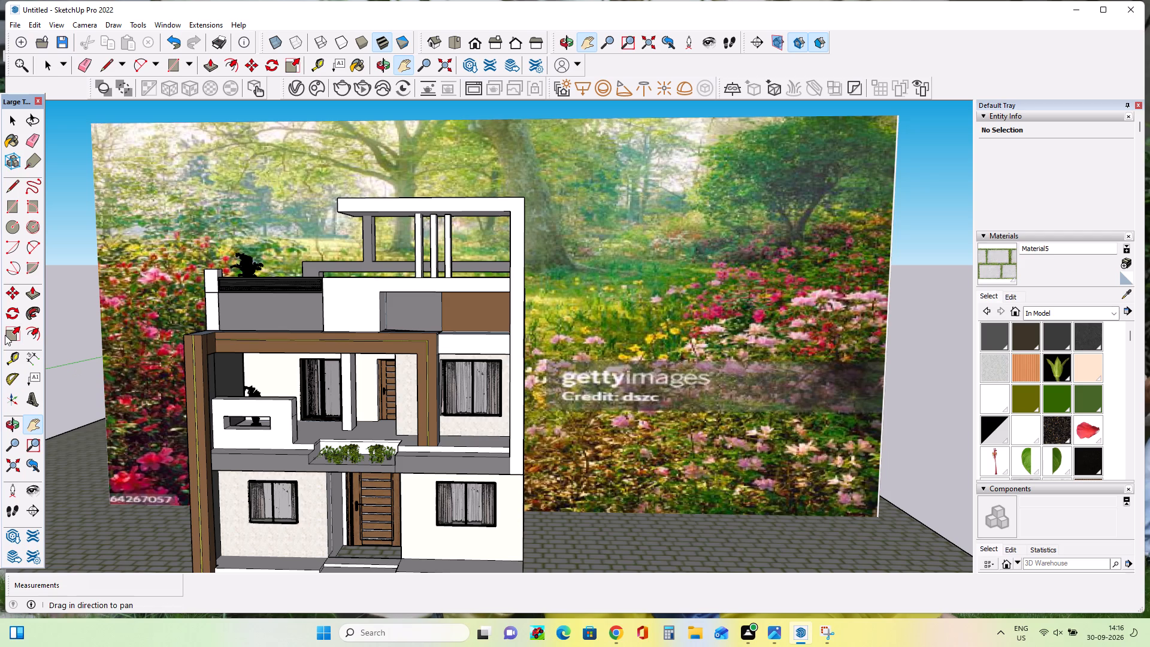
{"action": "left_click", "coordinate": [11, 337]}
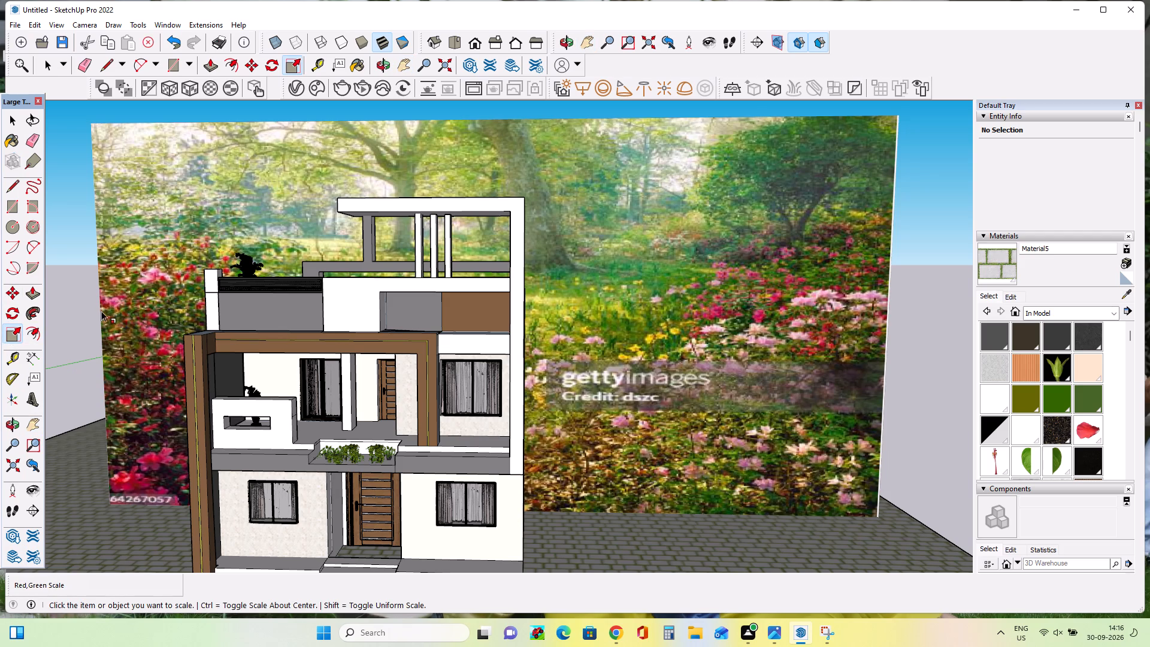
{"action": "left_click", "coordinate": [19, 335]}
{"action": "left_click", "coordinate": [10, 117]}
{"action": "double_click", "coordinate": [177, 199]}
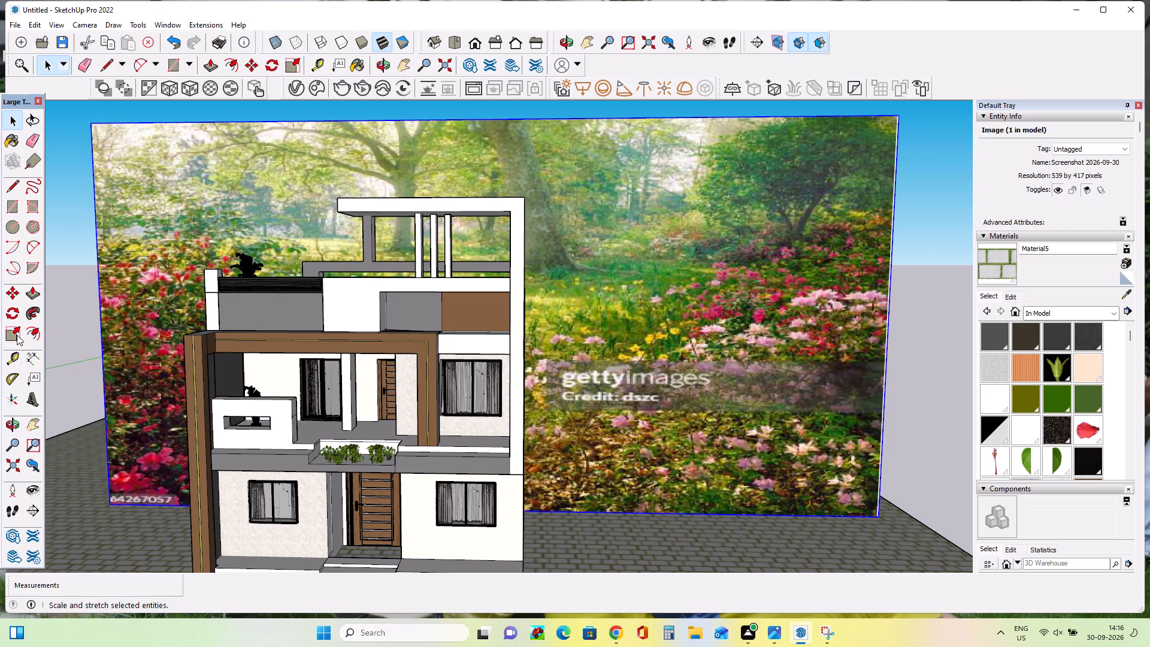
{"action": "left_click", "coordinate": [13, 343]}
{"action": "double_click", "coordinate": [98, 314]}
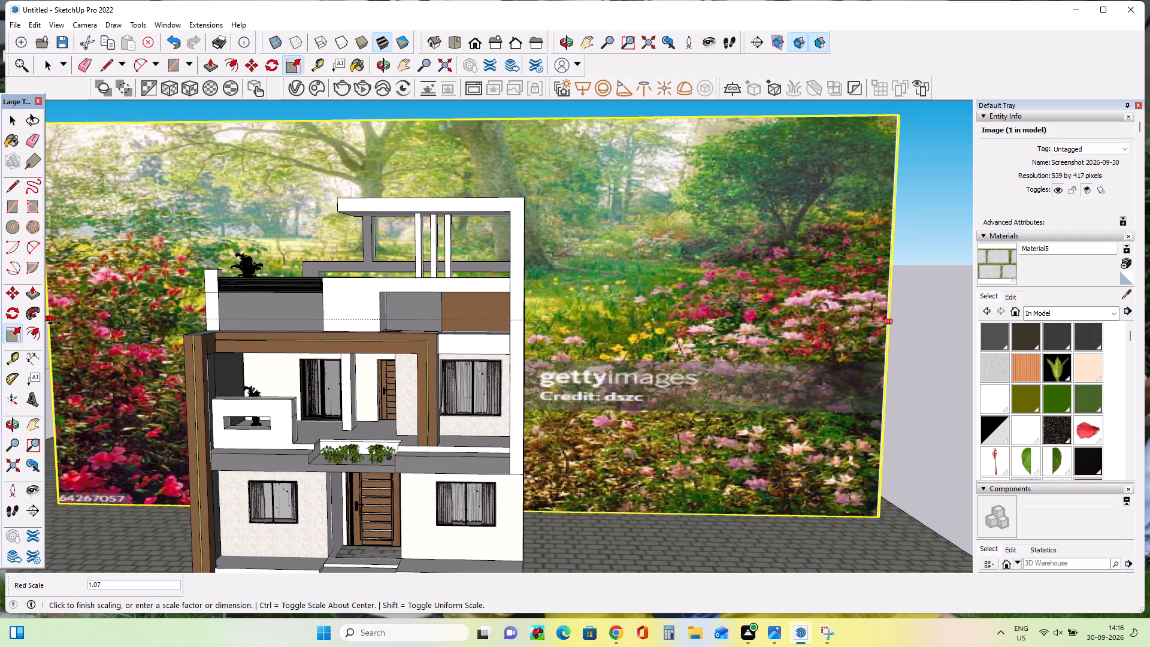
{"action": "triple_click", "coordinate": [55, 323]}
{"action": "triple_click", "coordinate": [23, 312]}
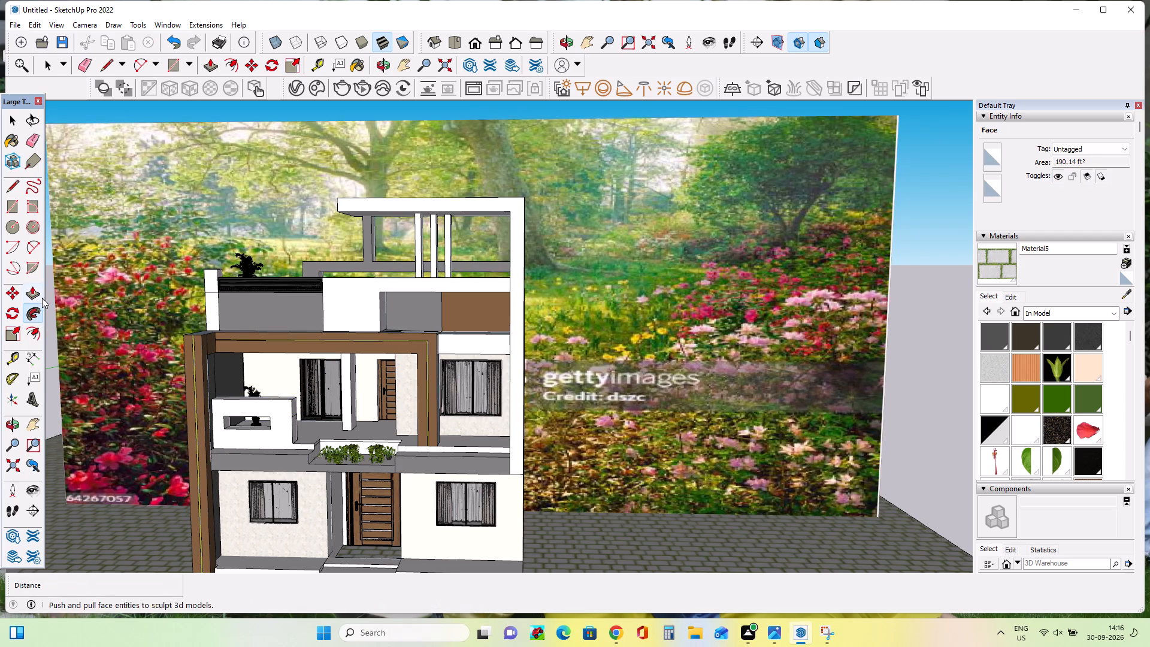
Widen the garden backdrop image further on the balcony side with a red-axis scale of about 1.13.
{"action": "middle_click_drag", "start_coordinate": [78, 346], "coordinate": [138, 366]}
{"action": "scroll", "coordinate": [139, 367], "scroll_direction": "down", "scroll_amount": 7}
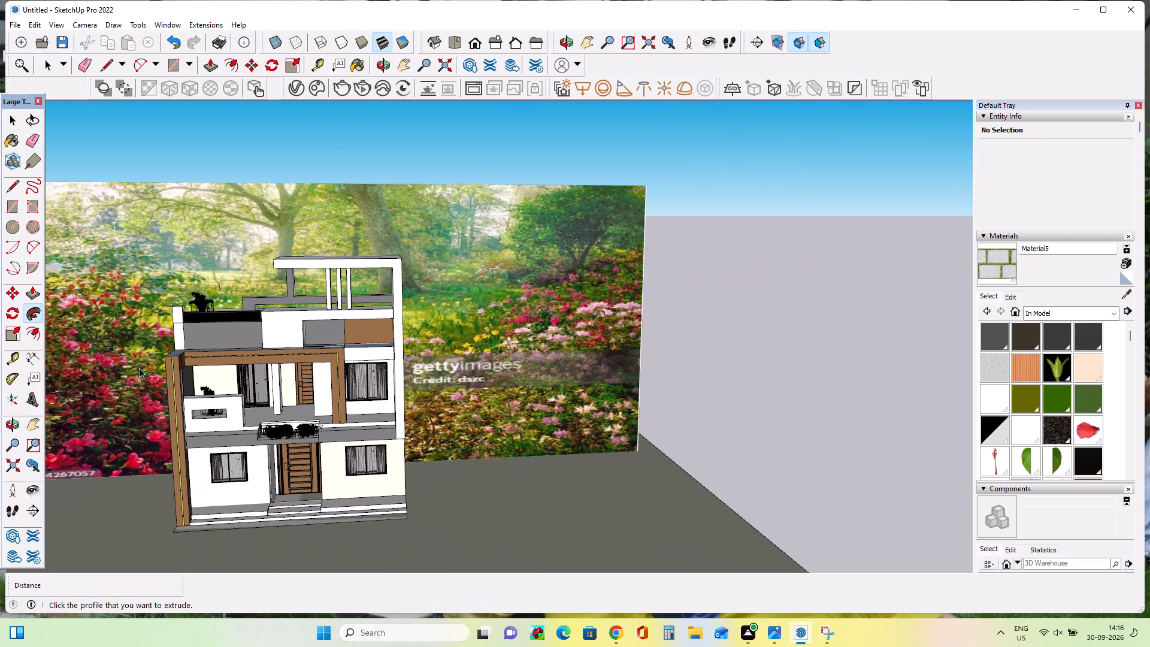
{"action": "left_click", "coordinate": [39, 425]}
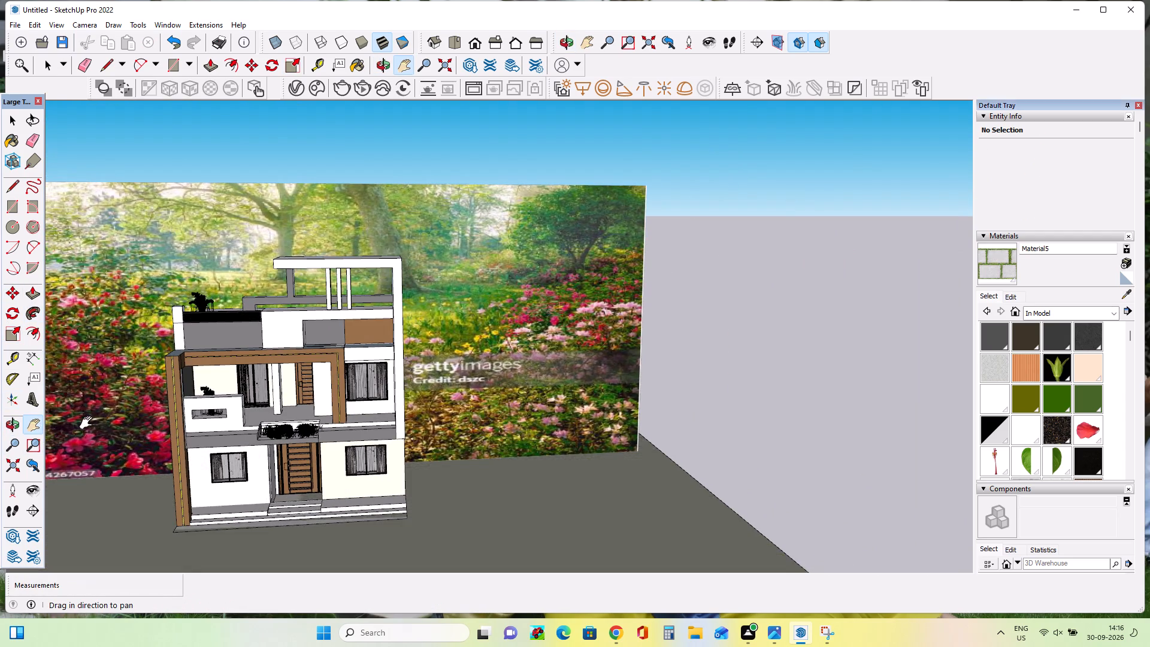
{"action": "left_click_drag", "start_coordinate": [89, 423], "coordinate": [200, 451]}
{"action": "left_click", "coordinate": [164, 371]}
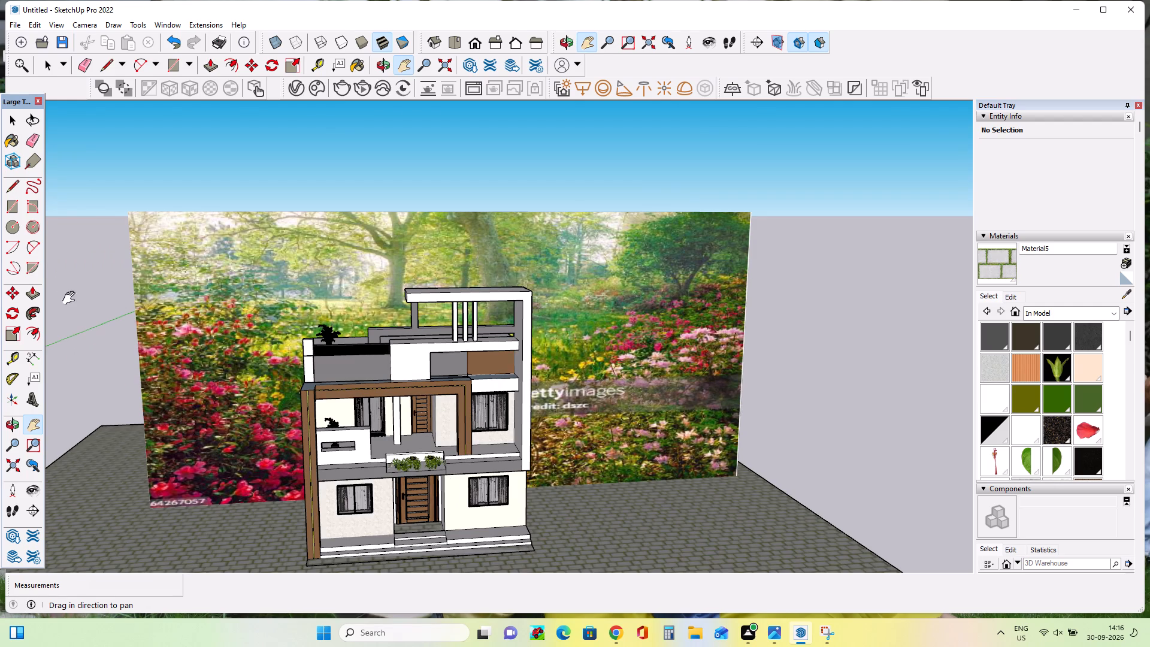
{"action": "left_click", "coordinate": [4, 119]}
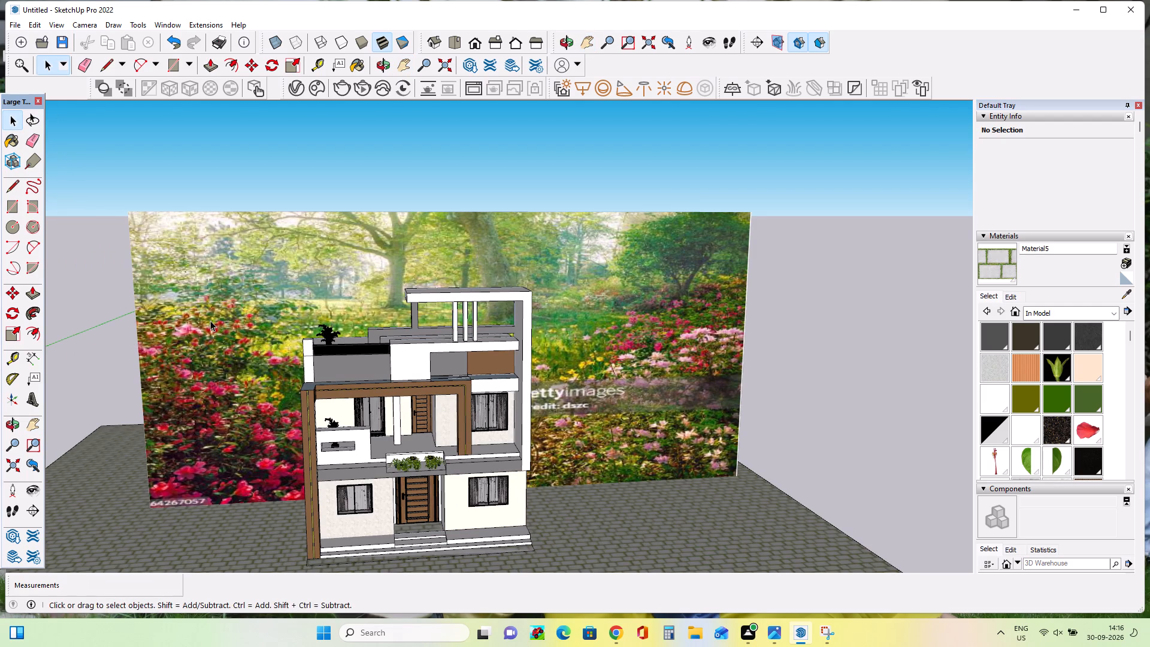
{"action": "left_click", "coordinate": [210, 321]}
{"action": "double_click", "coordinate": [14, 334]}
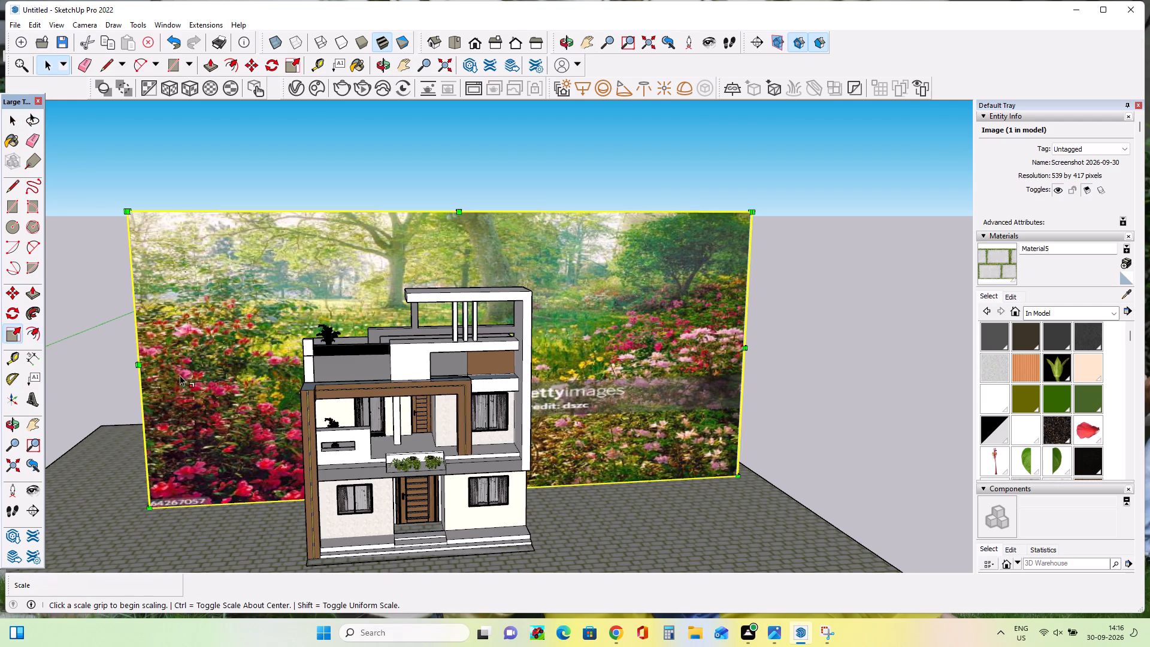
{"action": "double_click", "coordinate": [135, 361]}
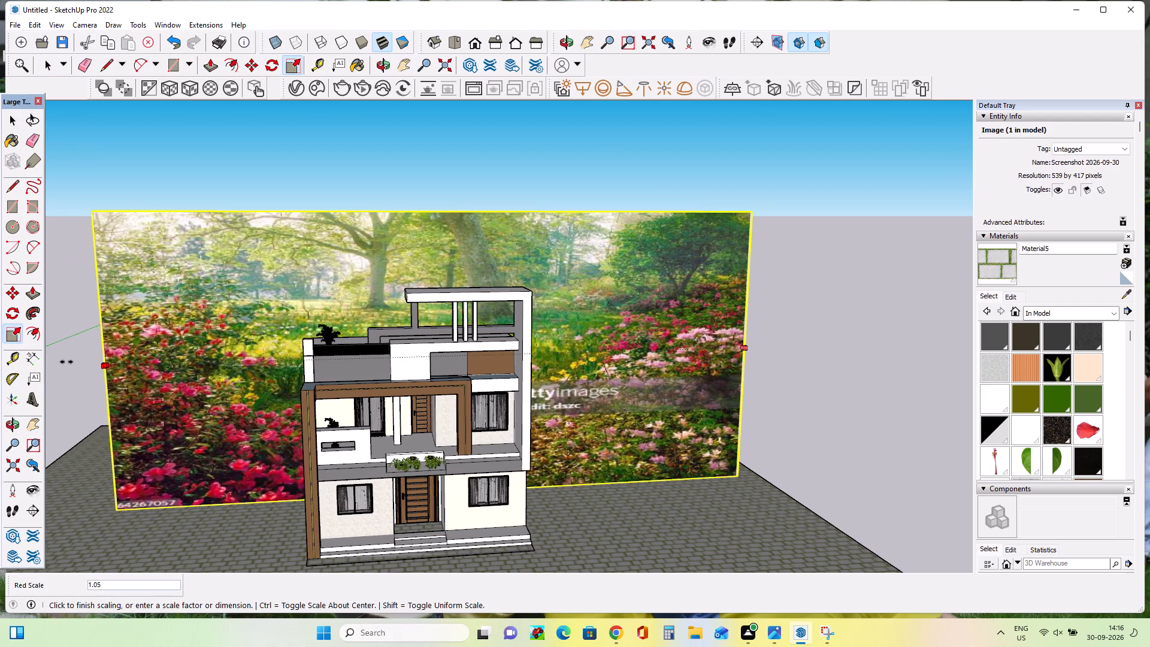
{"action": "left_click", "coordinate": [52, 366]}
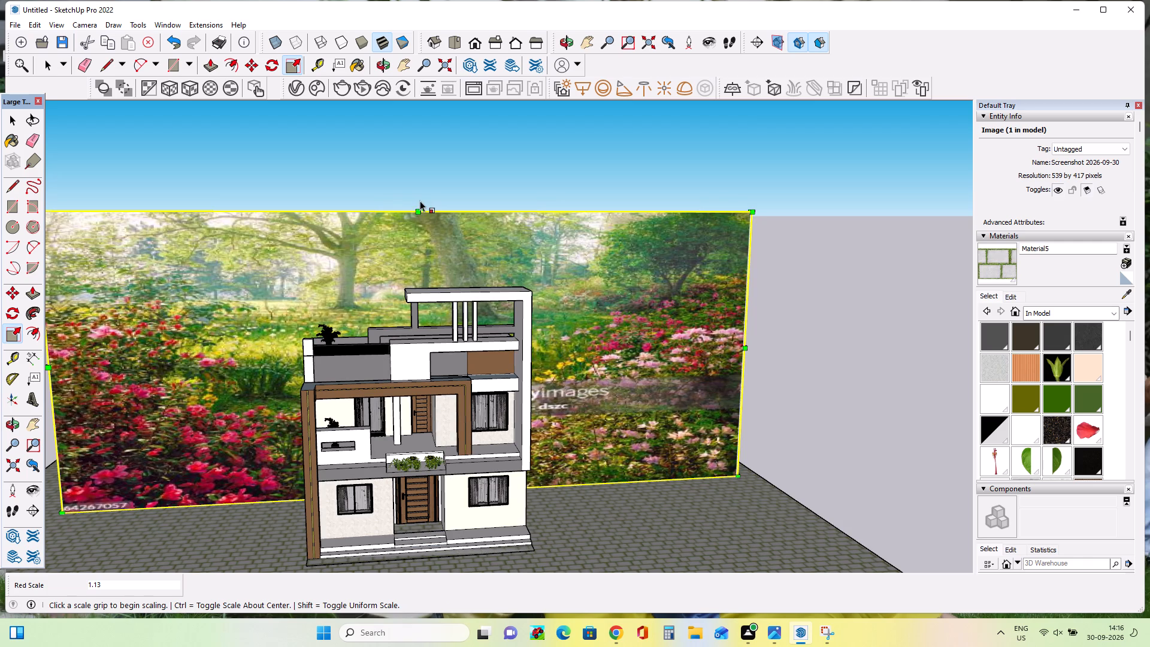
Stretch the garden backdrop image upward with a green-axis scale of about 1.19.
{"action": "triple_click", "coordinate": [417, 211]}
{"action": "double_click", "coordinate": [419, 216]}
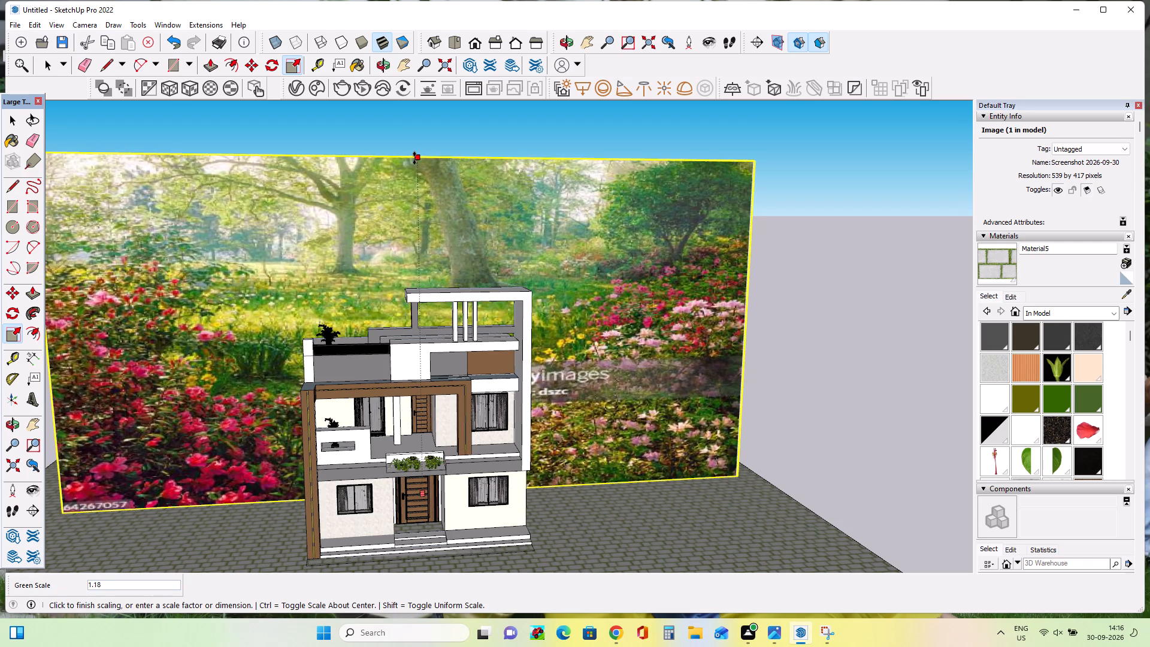
{"action": "double_click", "coordinate": [414, 155]}
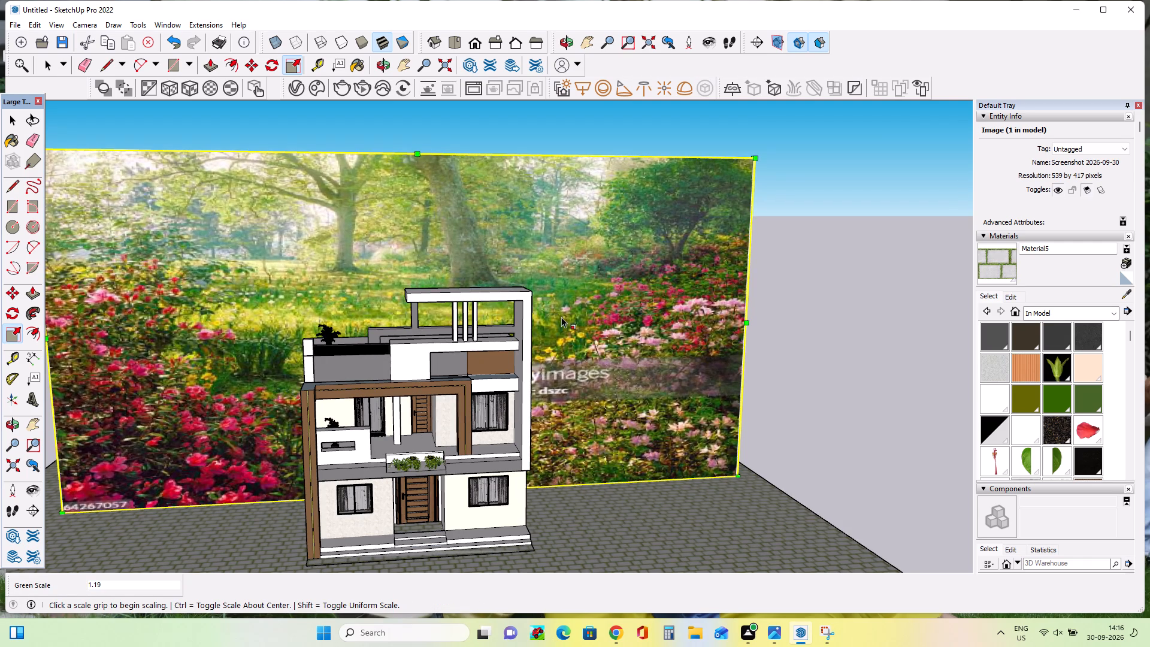
Examine how the enlarged garden backdrop frames the house when viewed from the front and from near ground level.
{"action": "left_click", "coordinate": [31, 431]}
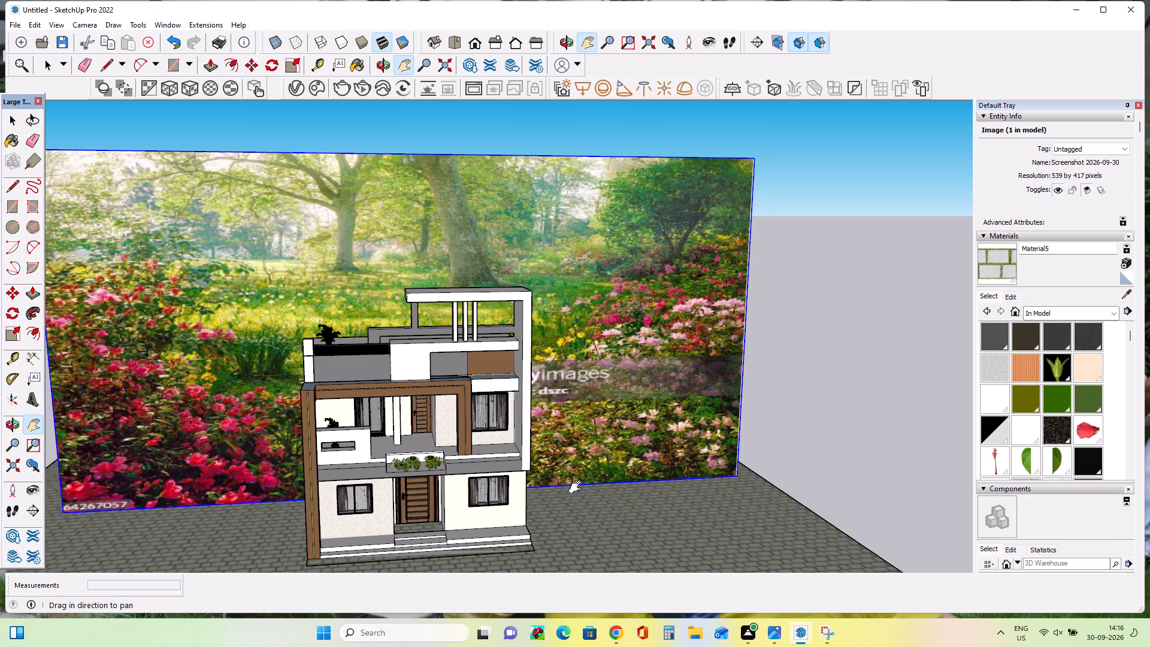
{"action": "scroll", "coordinate": [579, 490], "scroll_direction": "down", "scroll_amount": 2}
{"action": "scroll", "coordinate": [577, 503], "scroll_direction": "up", "scroll_amount": 4}
{"action": "middle_click_drag", "start_coordinate": [573, 500], "coordinate": [537, 474]}
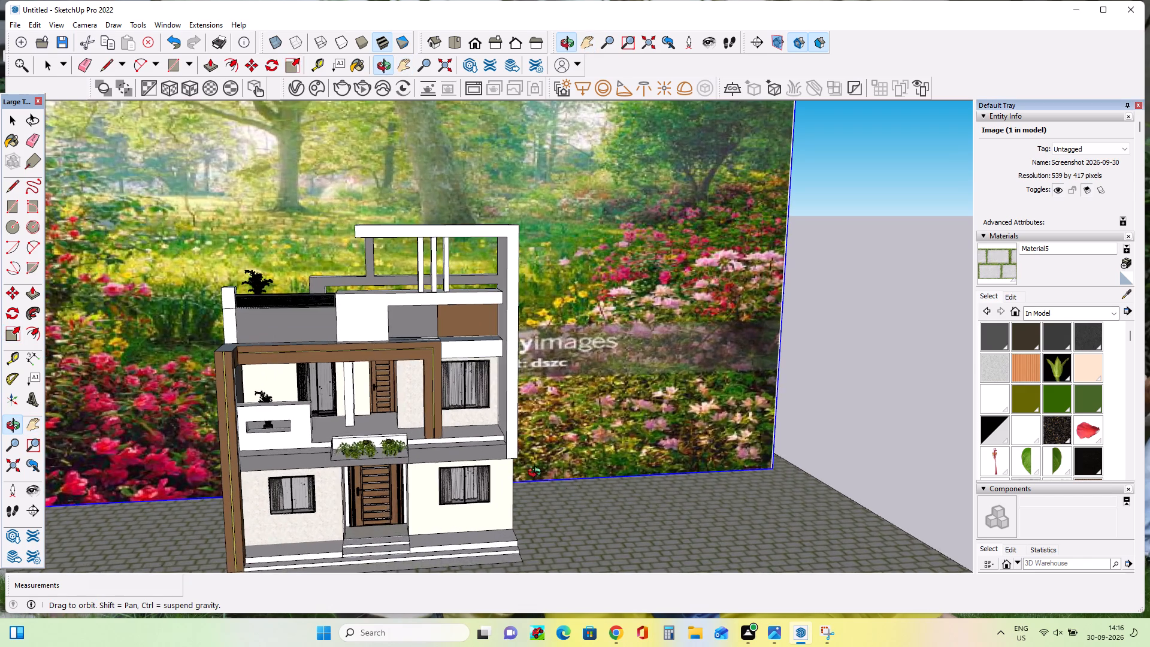
{"action": "middle_click_drag", "start_coordinate": [537, 474], "coordinate": [513, 440]}
{"action": "left_click_drag", "start_coordinate": [568, 474], "coordinate": [643, 496]}
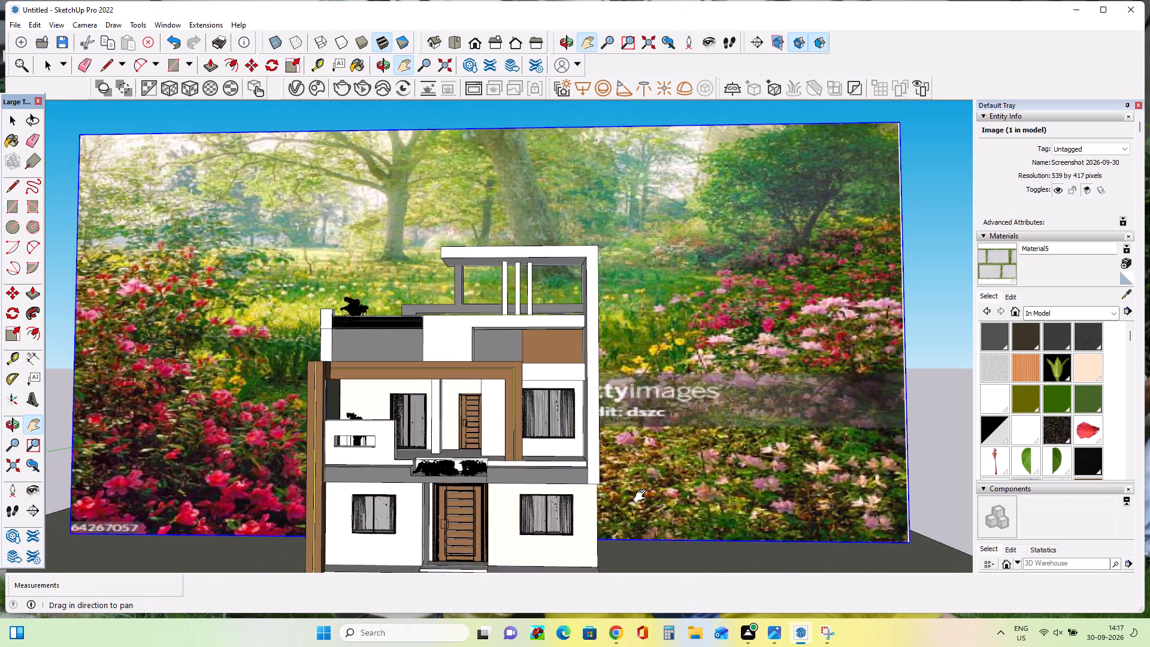
{"action": "left_click_drag", "start_coordinate": [643, 496], "coordinate": [639, 501]}
{"action": "double_click", "coordinate": [639, 500]}
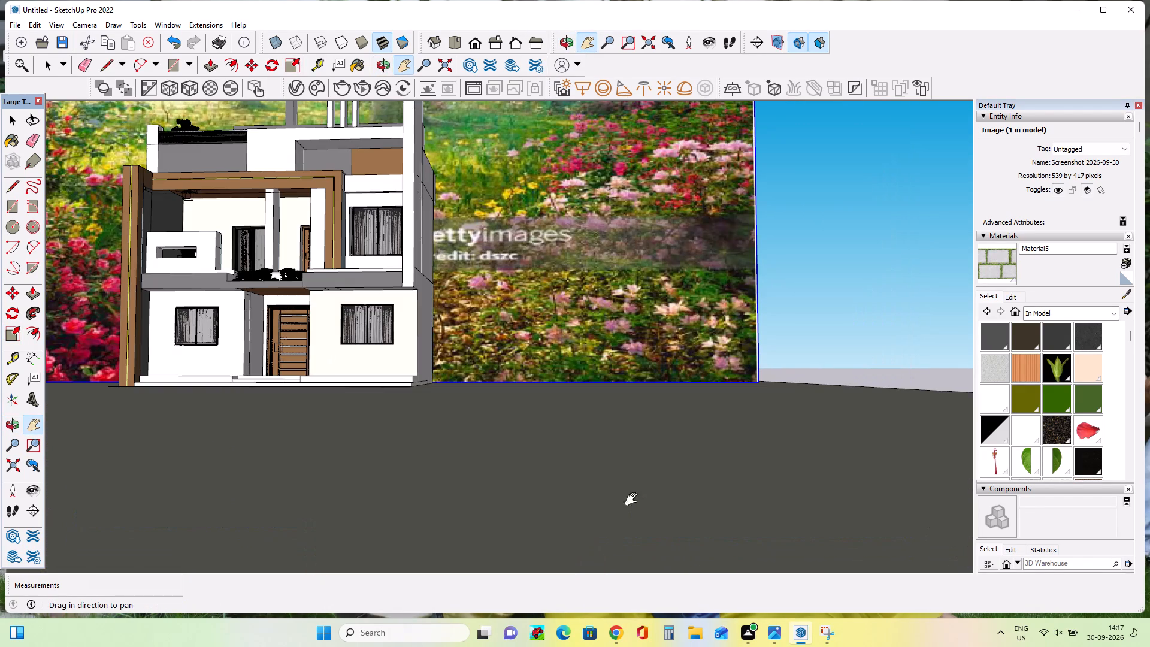
{"action": "left_click_drag", "start_coordinate": [604, 461], "coordinate": [700, 564]}
{"action": "left_click", "coordinate": [700, 564]}
{"action": "left_click_drag", "start_coordinate": [495, 349], "coordinate": [657, 541]}
{"action": "left_click", "coordinate": [657, 541]}
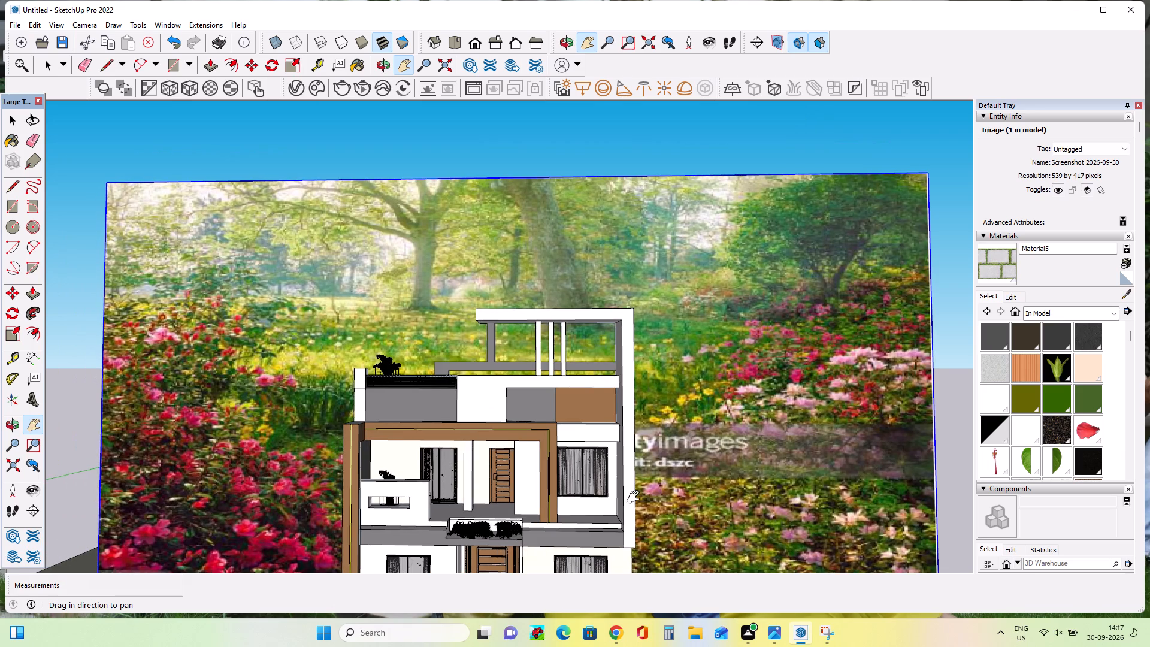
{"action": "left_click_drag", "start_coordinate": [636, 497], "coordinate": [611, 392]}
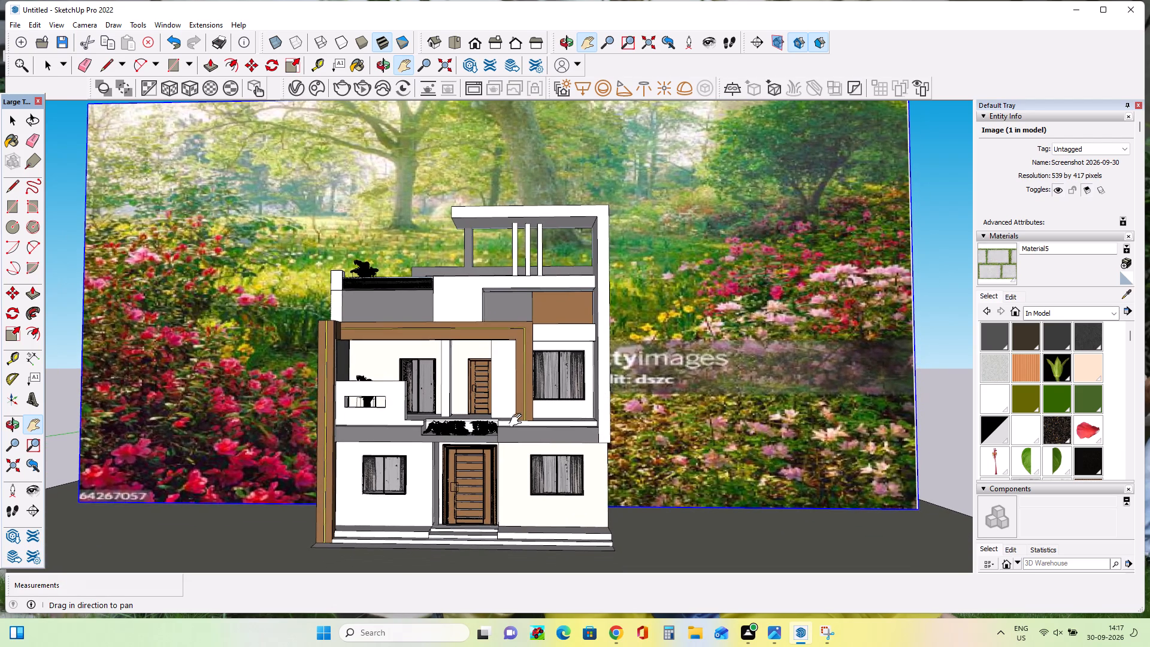
Switch to Chrome and replace the plants search in 3D Warehouse with a search for "glass" models.
{"action": "left_click", "coordinate": [622, 628]}
{"action": "left_click", "coordinate": [255, 12]}
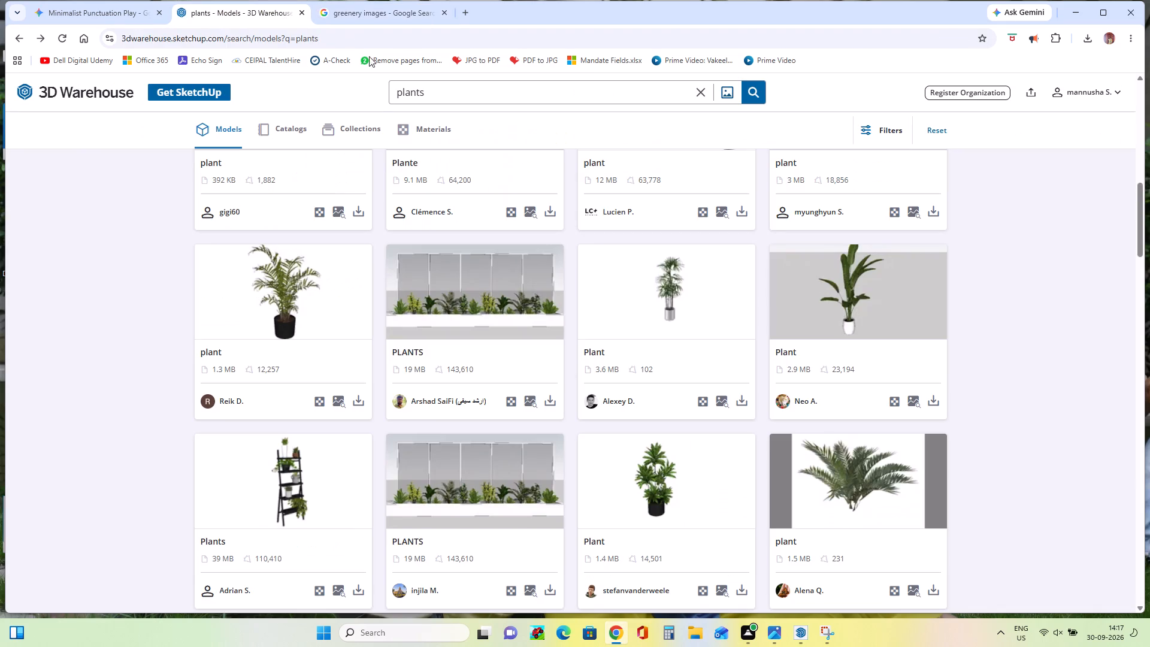
{"action": "left_click", "coordinate": [459, 93]}
{"action": "key", "text": "g"}
{"action": "key", "text": "l"}
{"action": "type", "text": "ss"}
{"action": "key", "text": "BackSpace"}
{"action": "key", "text": "BackSpace"}
{"action": "key", "text": "BackSpace"}
{"action": "key", "text": "BackSpace"}
{"action": "key", "text": "BackSpace"}
{"action": "key", "text": "BackSpace"}
{"action": "key", "text": "BackSpace"}
{"action": "key", "text": "BackSpace"}
{"action": "key", "text": "BackSpace"}
{"action": "key", "text": "BackSpace"}
{"action": "key", "text": "BackSpace"}
{"action": "key", "text": "BackSpace"}
{"action": "key", "text": "BackSpace"}
{"action": "key", "text": "BackSpace"}
{"action": "key", "text": "BackSpace"}
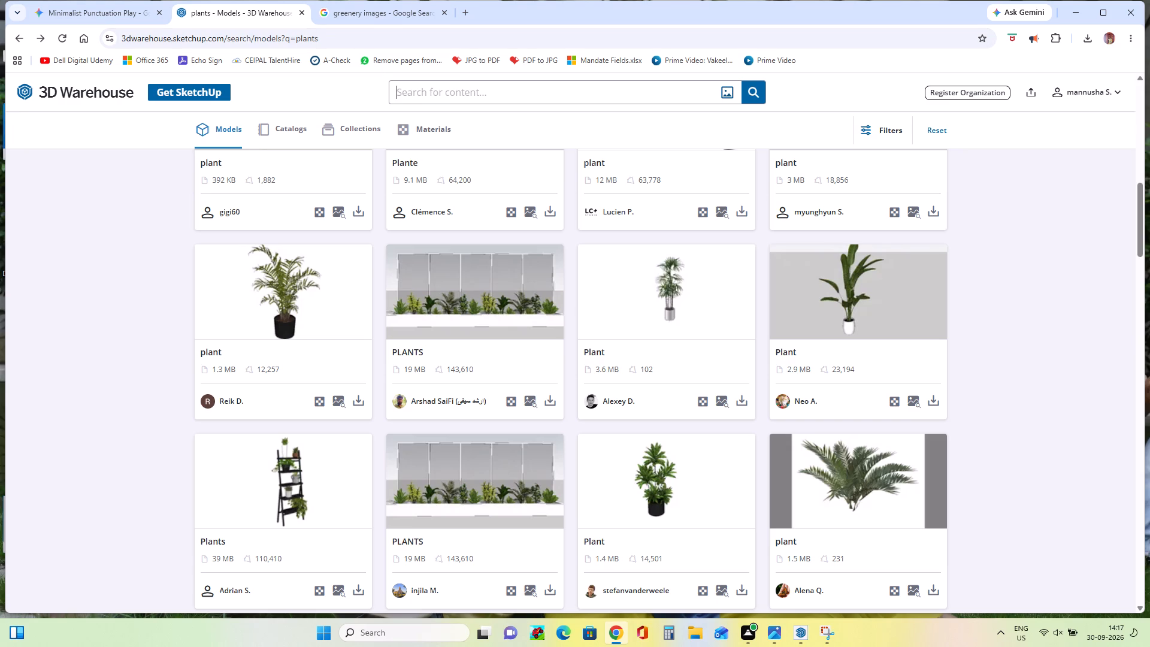
{"action": "key", "text": "g"}
{"action": "type", "text": "lass"}
{"action": "key", "text": "Return"}
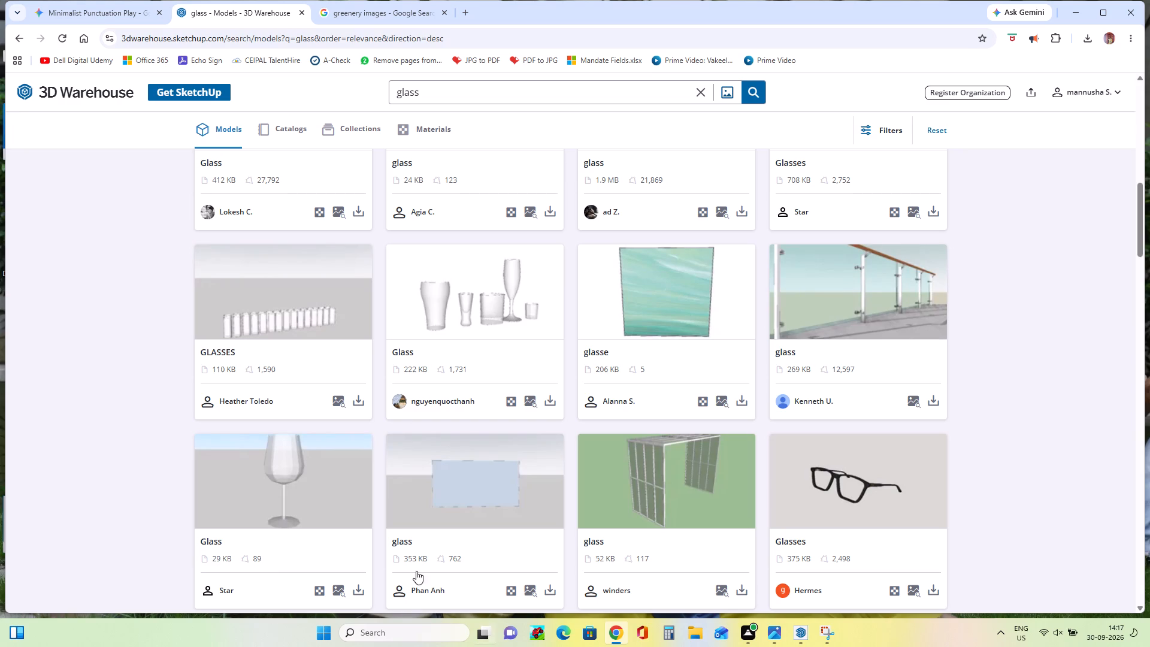
Download the 353 KB pale blue glass panel model as a SketchUp File and return to the house model.
{"action": "left_click", "coordinate": [551, 589]}
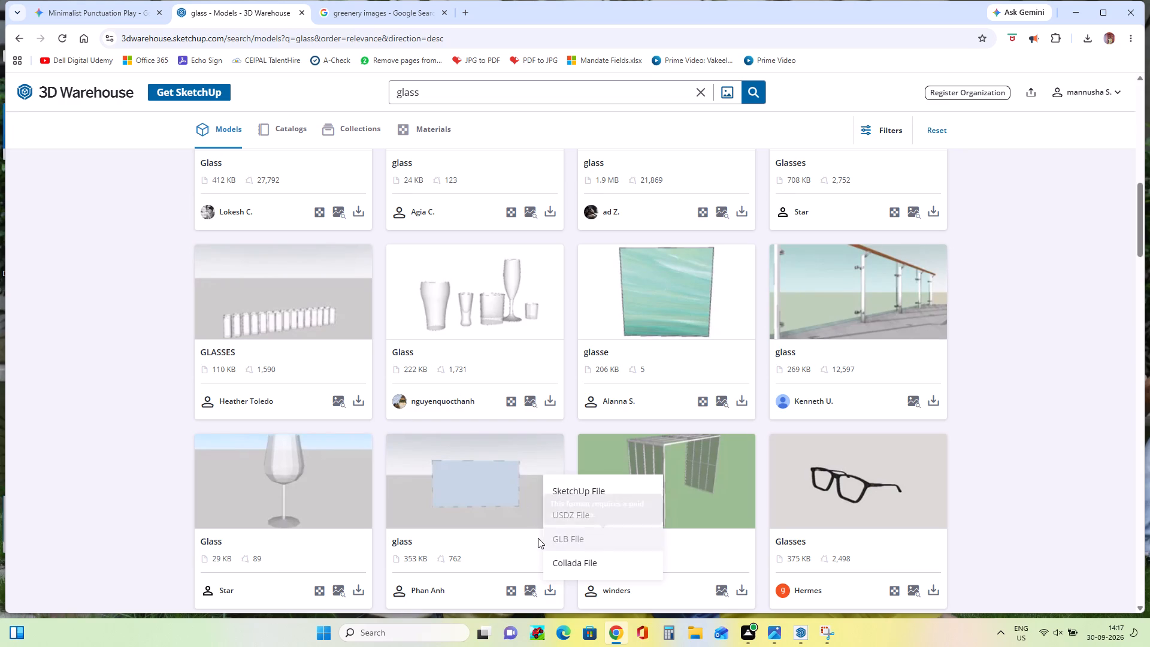
{"action": "left_click", "coordinate": [585, 498]}
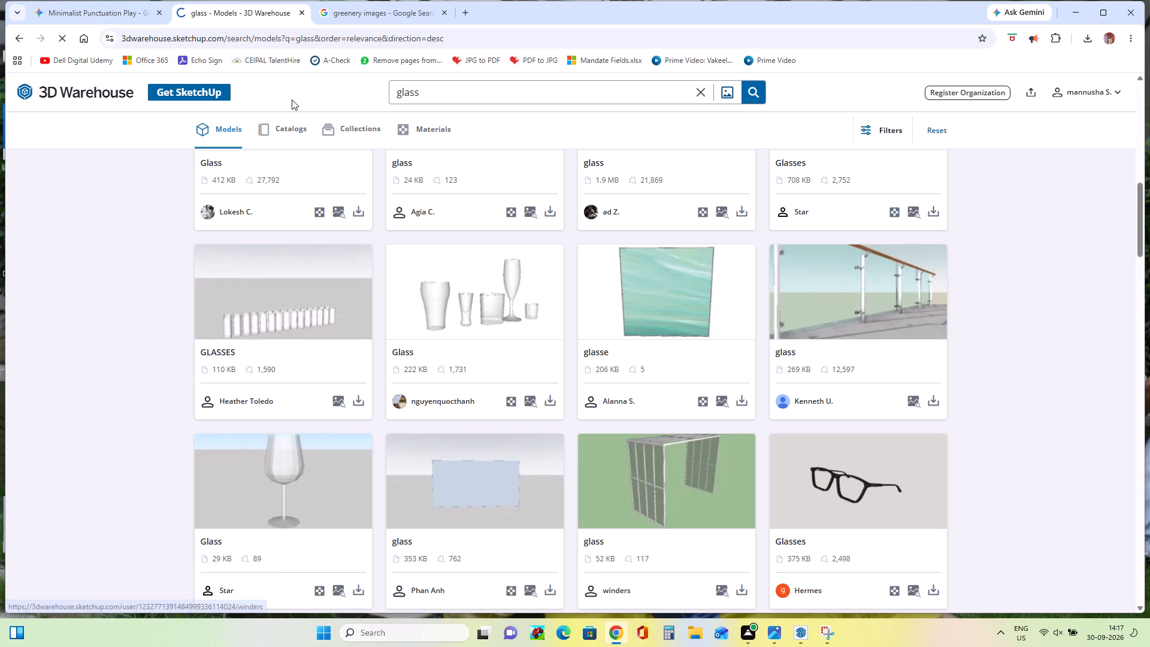
{"action": "left_click", "coordinate": [1079, 14]}
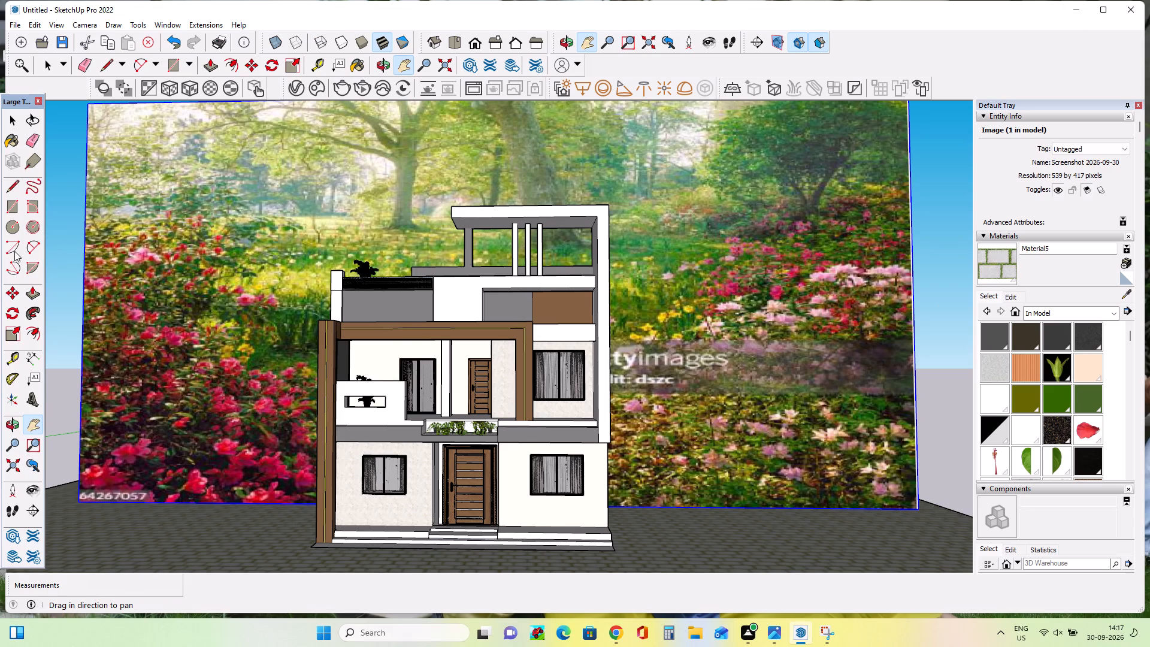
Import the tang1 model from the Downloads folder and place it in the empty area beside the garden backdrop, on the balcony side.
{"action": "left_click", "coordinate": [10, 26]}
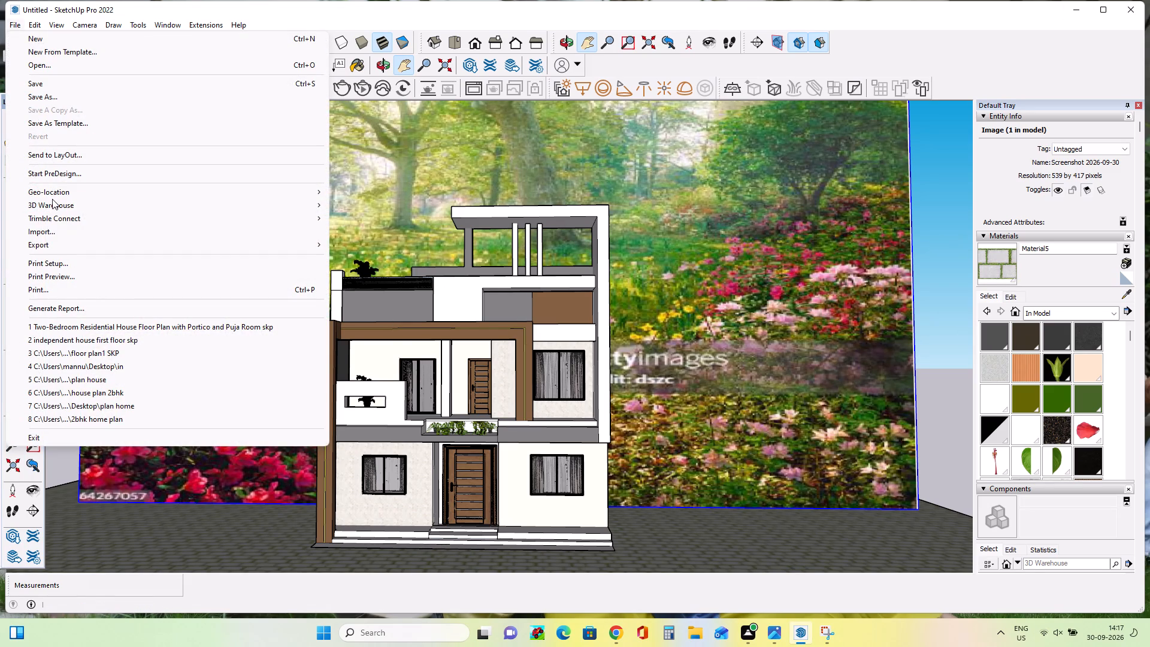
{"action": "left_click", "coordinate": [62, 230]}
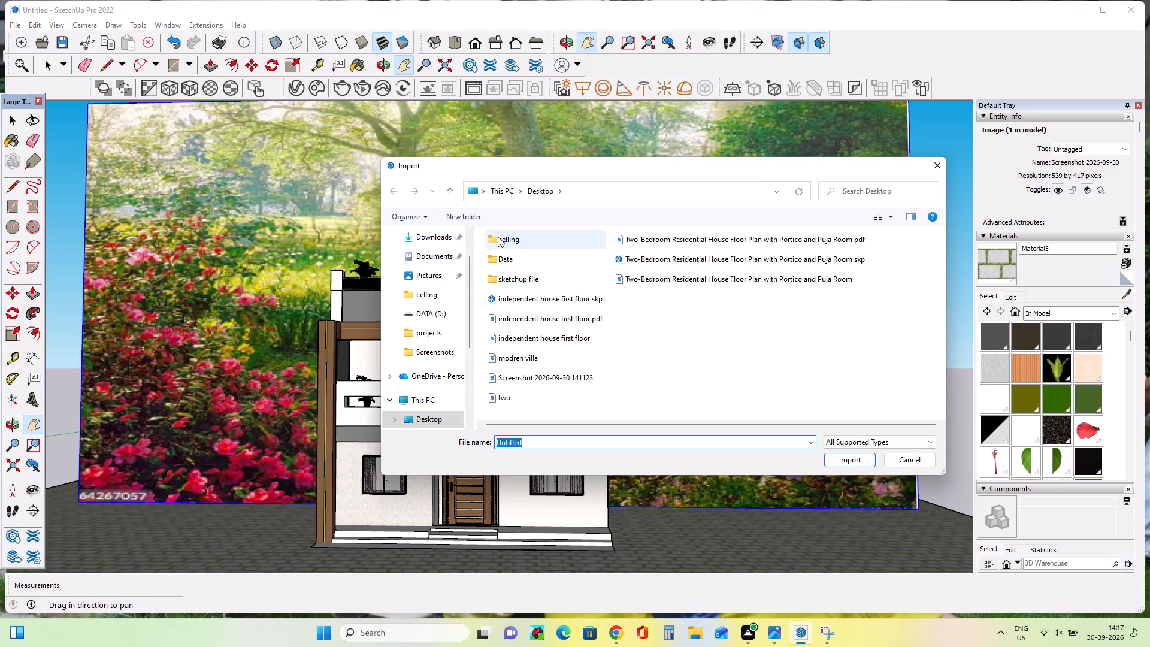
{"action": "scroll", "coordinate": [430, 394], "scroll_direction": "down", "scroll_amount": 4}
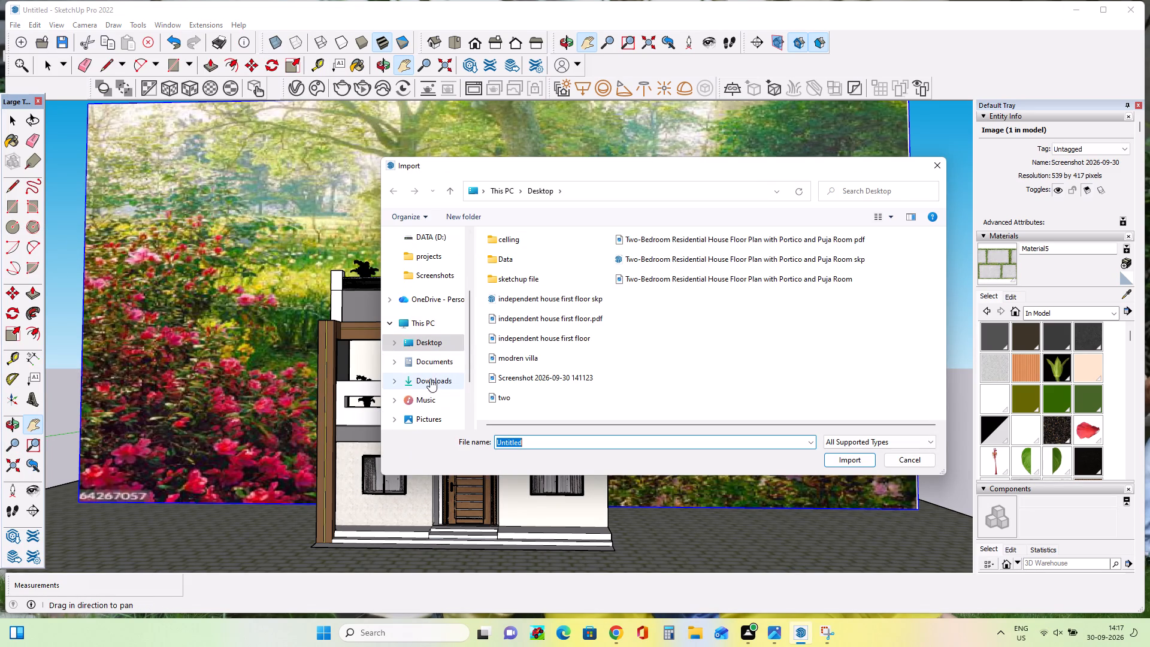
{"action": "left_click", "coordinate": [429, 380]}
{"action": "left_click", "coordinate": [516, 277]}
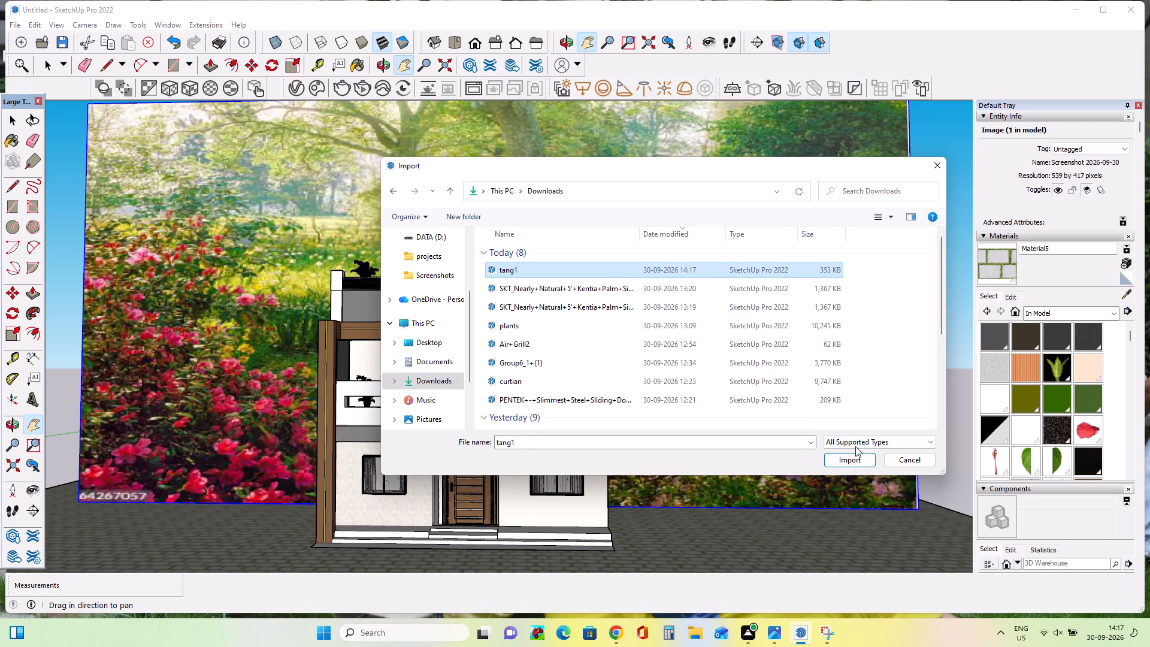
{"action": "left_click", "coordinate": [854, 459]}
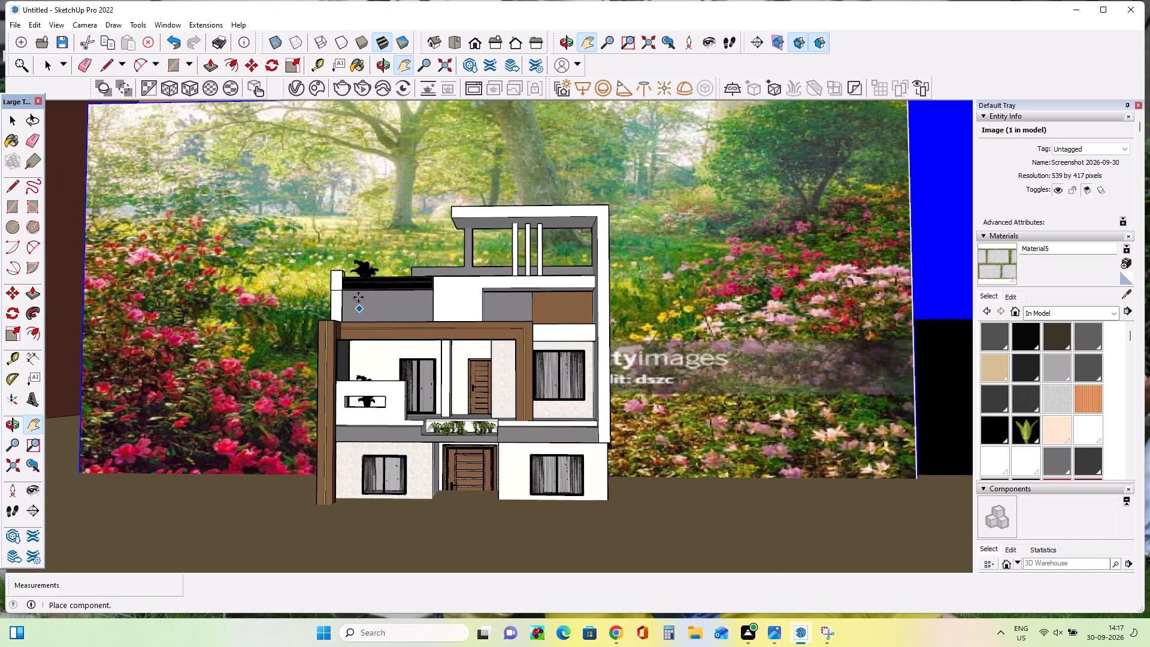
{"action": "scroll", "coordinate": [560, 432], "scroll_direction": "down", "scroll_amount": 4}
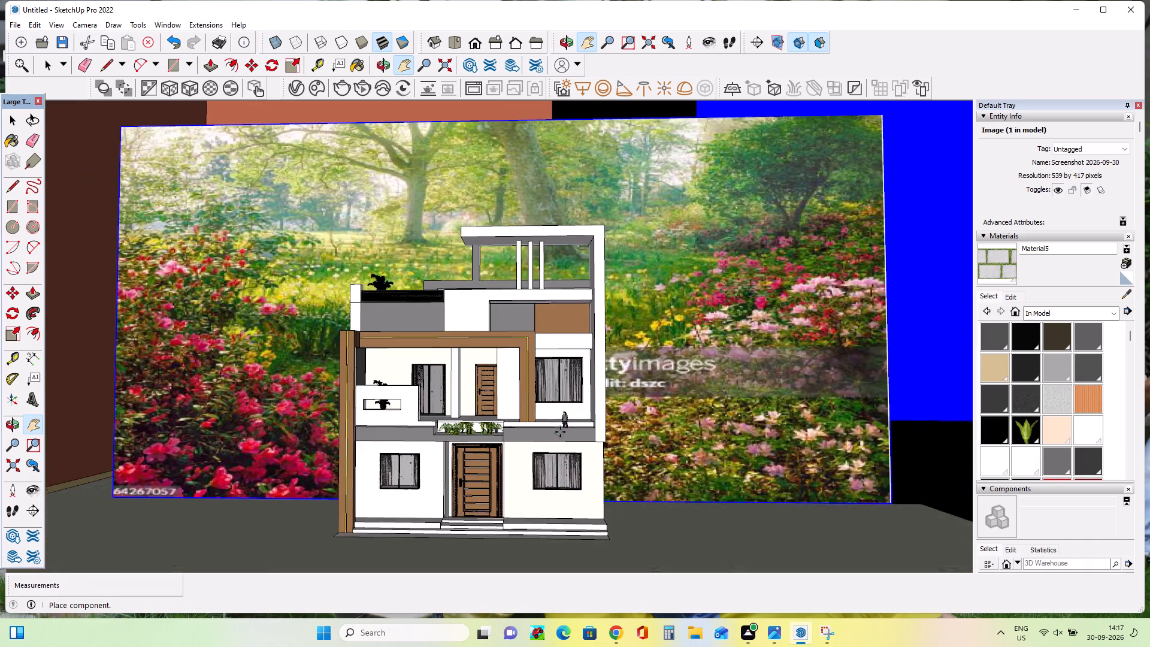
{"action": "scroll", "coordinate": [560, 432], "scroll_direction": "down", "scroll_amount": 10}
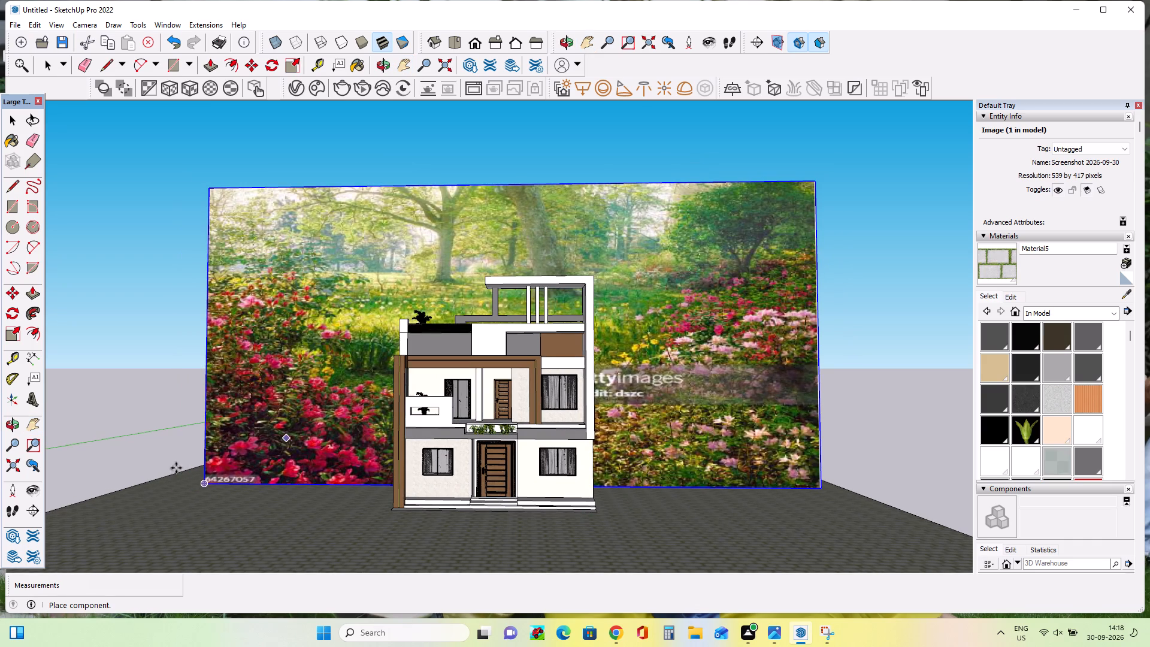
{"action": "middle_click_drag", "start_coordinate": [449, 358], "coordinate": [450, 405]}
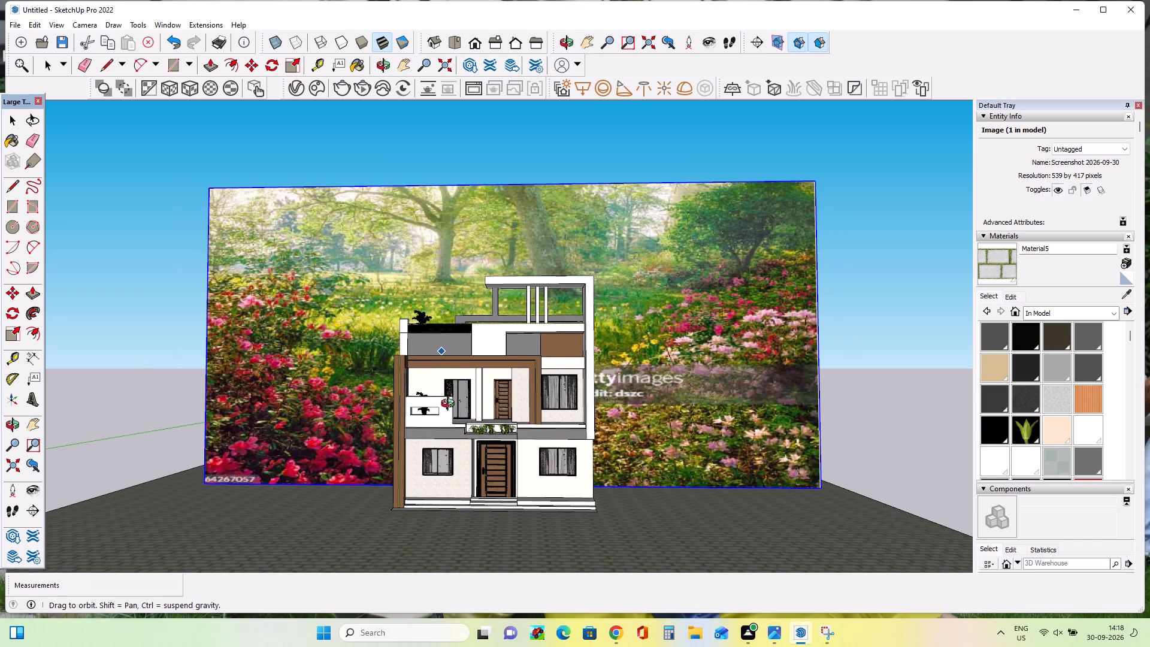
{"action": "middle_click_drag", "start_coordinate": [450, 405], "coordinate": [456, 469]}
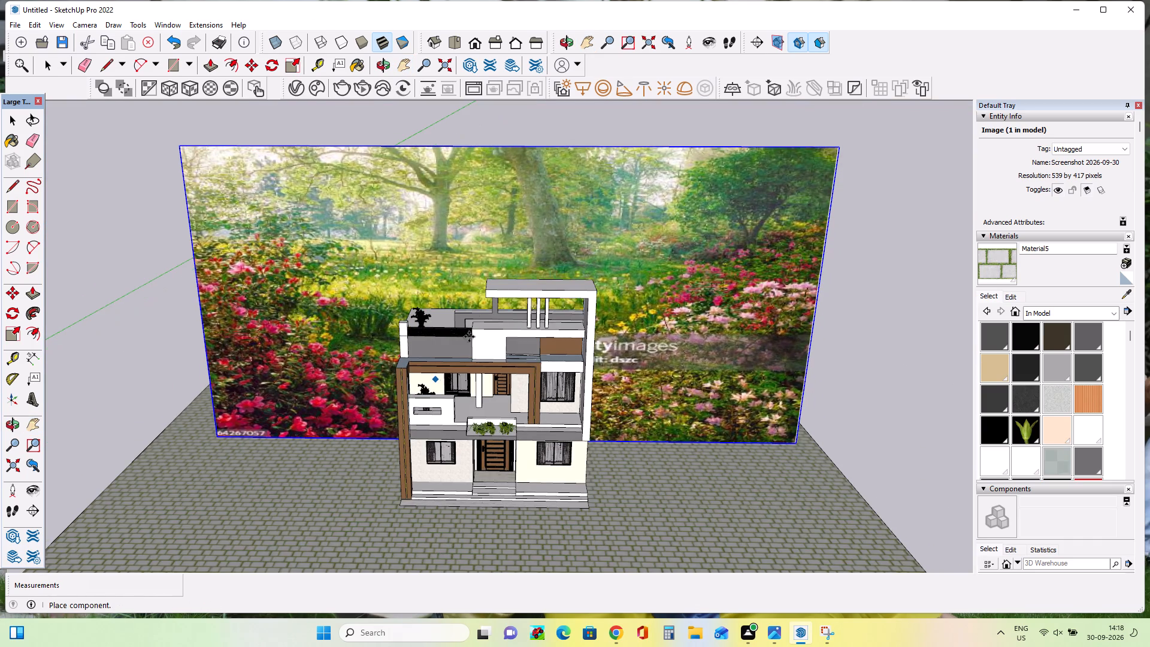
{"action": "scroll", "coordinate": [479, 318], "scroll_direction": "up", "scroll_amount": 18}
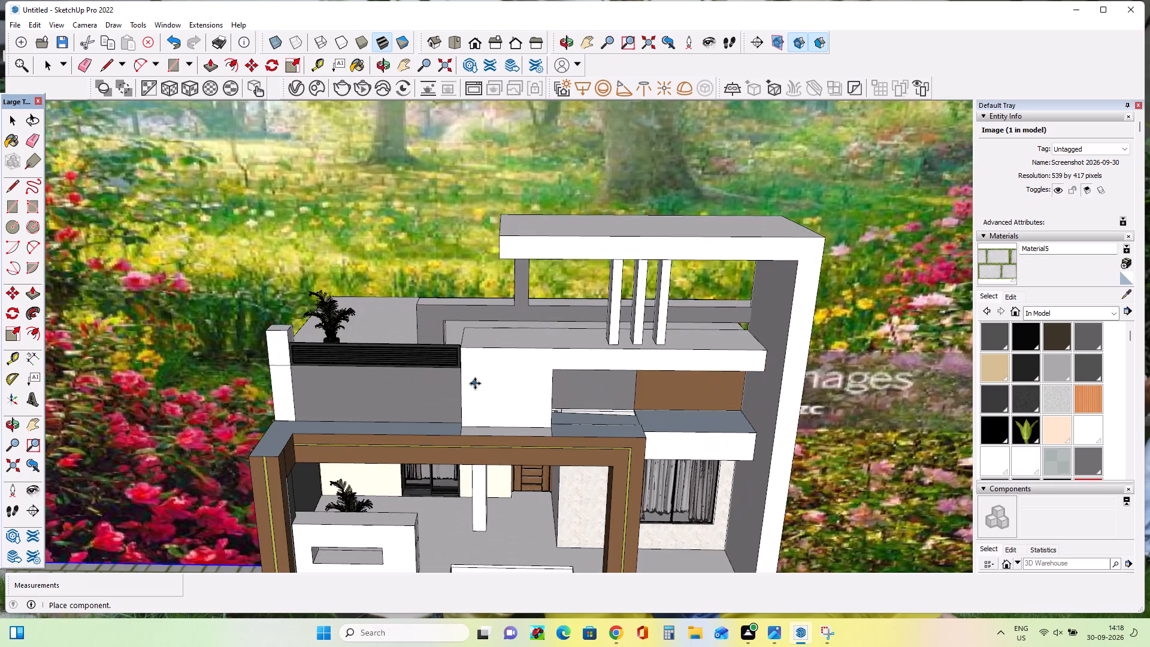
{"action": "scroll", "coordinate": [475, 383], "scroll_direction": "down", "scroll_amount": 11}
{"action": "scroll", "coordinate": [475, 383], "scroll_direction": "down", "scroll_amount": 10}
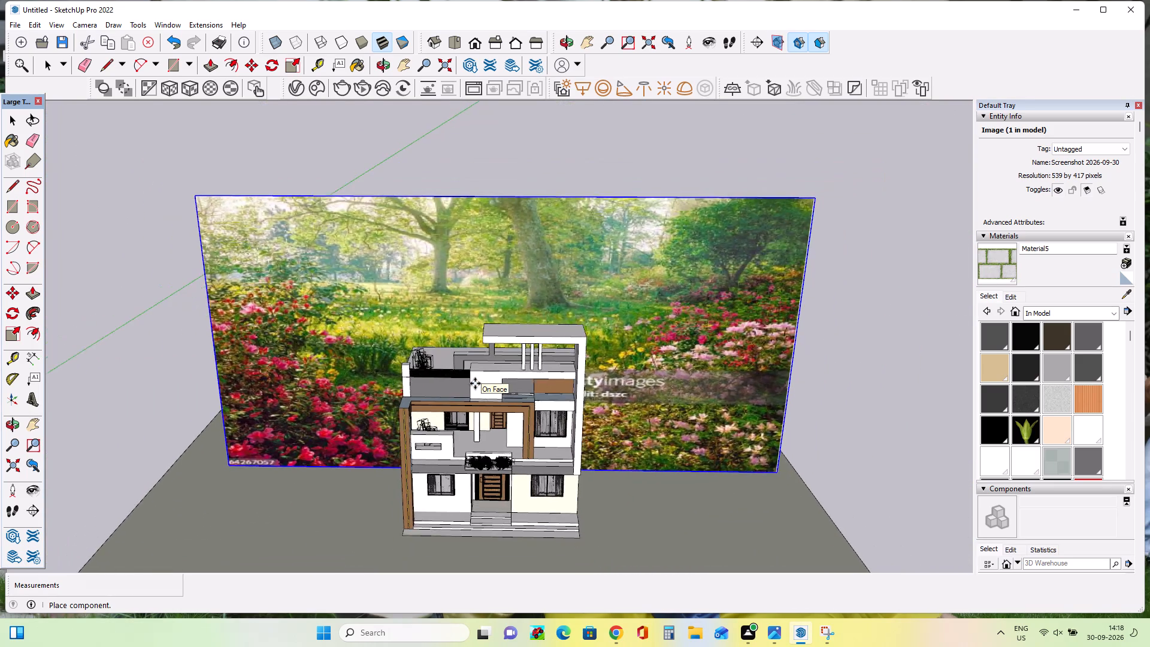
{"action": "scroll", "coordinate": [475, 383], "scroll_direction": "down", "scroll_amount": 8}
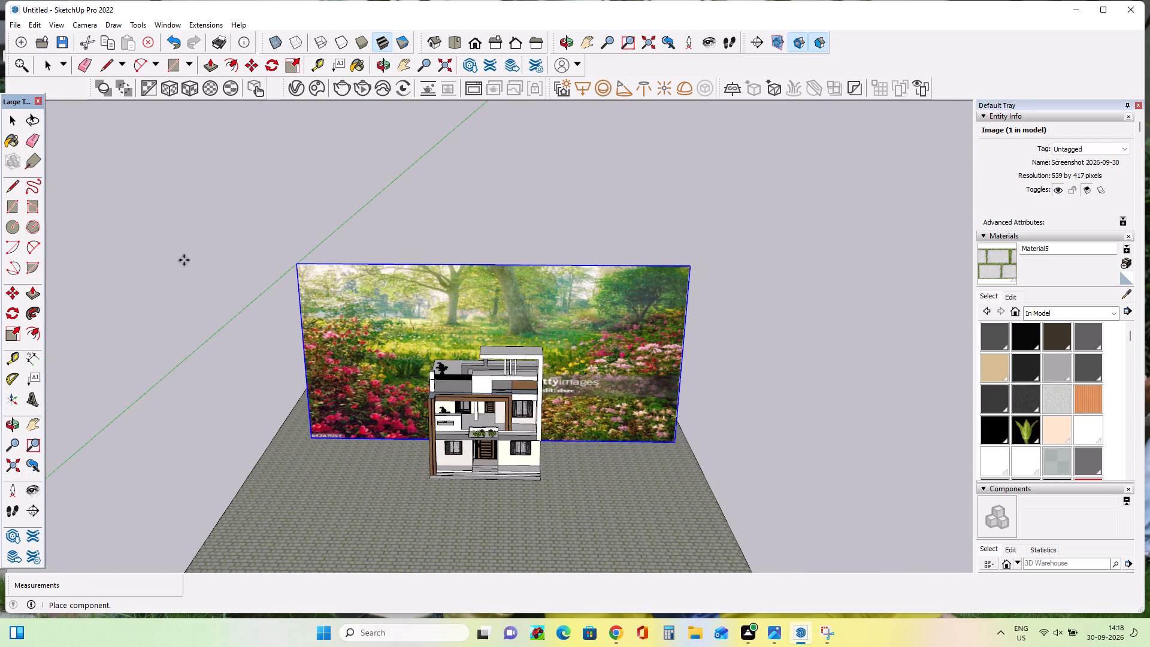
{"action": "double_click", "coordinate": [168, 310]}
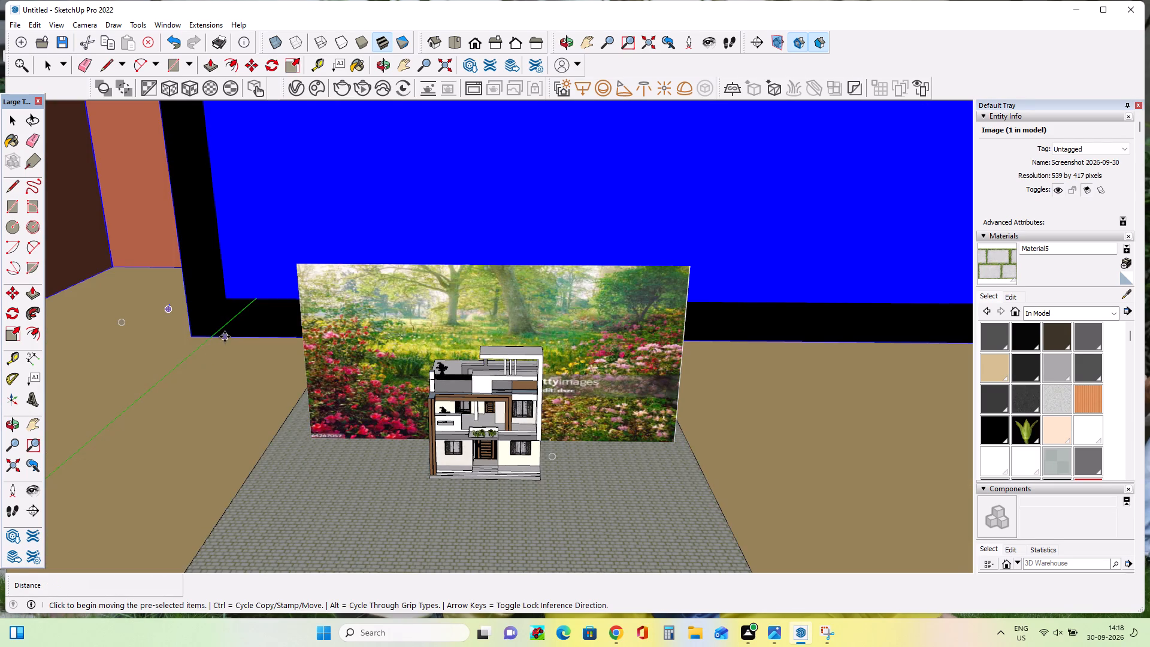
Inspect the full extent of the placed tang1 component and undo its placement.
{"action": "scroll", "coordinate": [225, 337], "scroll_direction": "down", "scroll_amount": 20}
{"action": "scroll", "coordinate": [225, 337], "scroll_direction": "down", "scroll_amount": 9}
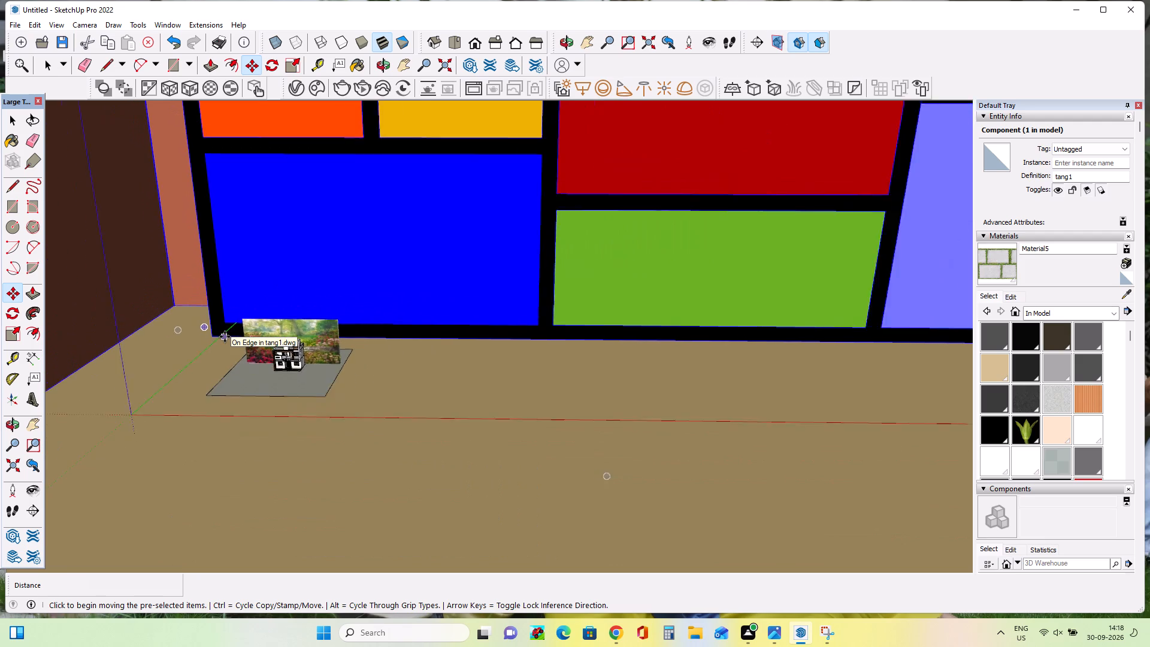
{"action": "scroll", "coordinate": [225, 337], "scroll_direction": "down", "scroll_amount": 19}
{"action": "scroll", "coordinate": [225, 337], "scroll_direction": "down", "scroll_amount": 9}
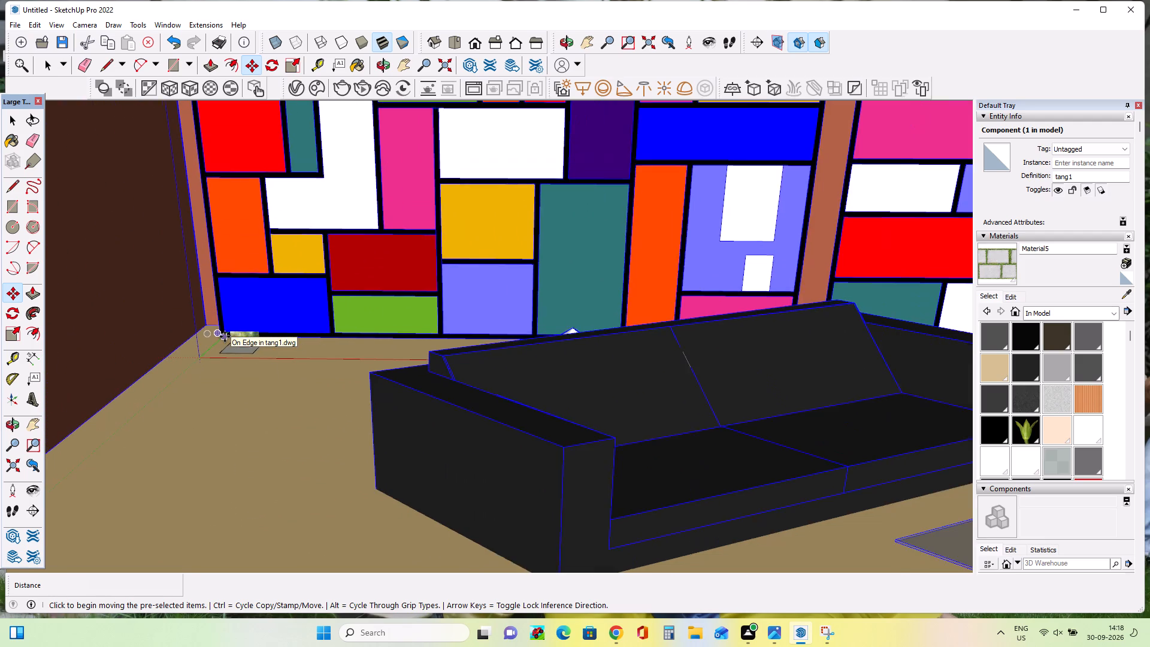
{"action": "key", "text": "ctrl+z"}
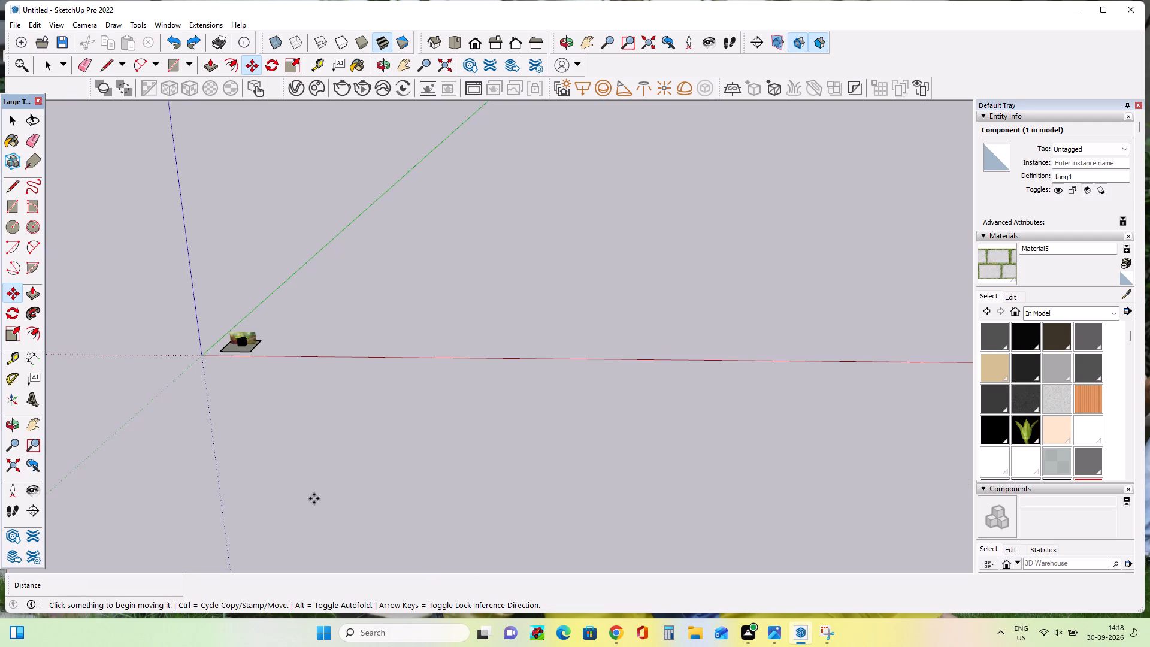
Return to a close front view of the house standing before the garden backdrop and examine its facade.
{"action": "scroll", "coordinate": [213, 376], "scroll_direction": "up", "scroll_amount": 20}
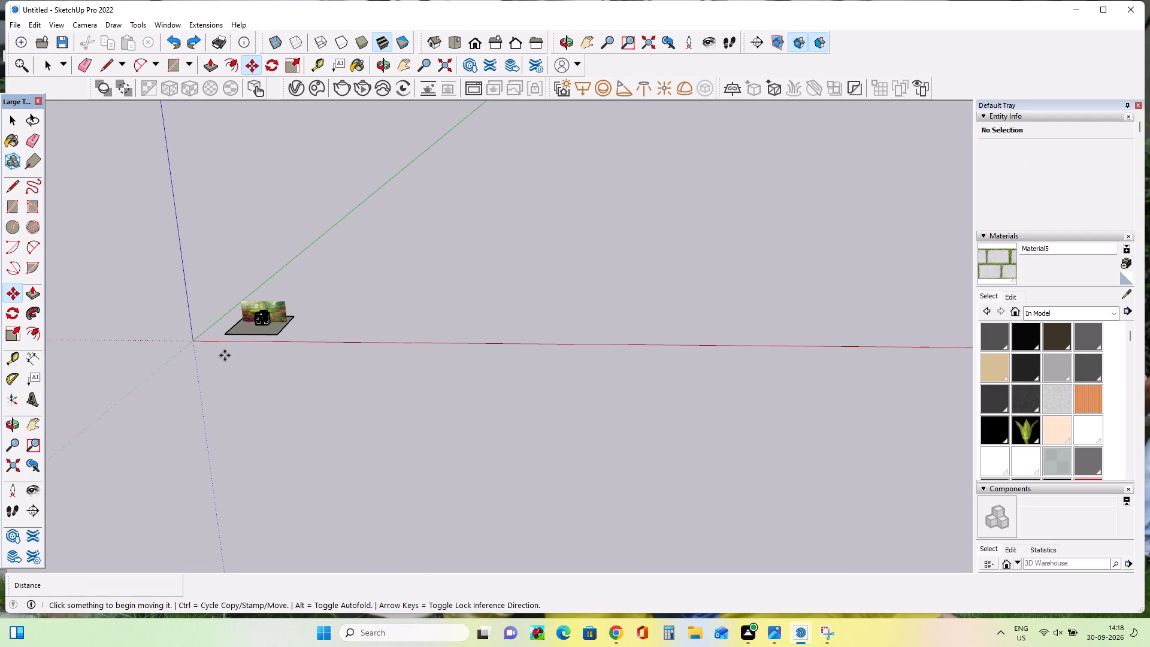
{"action": "scroll", "coordinate": [225, 355], "scroll_direction": "up", "scroll_amount": 20}
{"action": "scroll", "coordinate": [225, 355], "scroll_direction": "up", "scroll_amount": 5}
{"action": "middle_click_drag", "start_coordinate": [238, 350], "coordinate": [307, 371]}
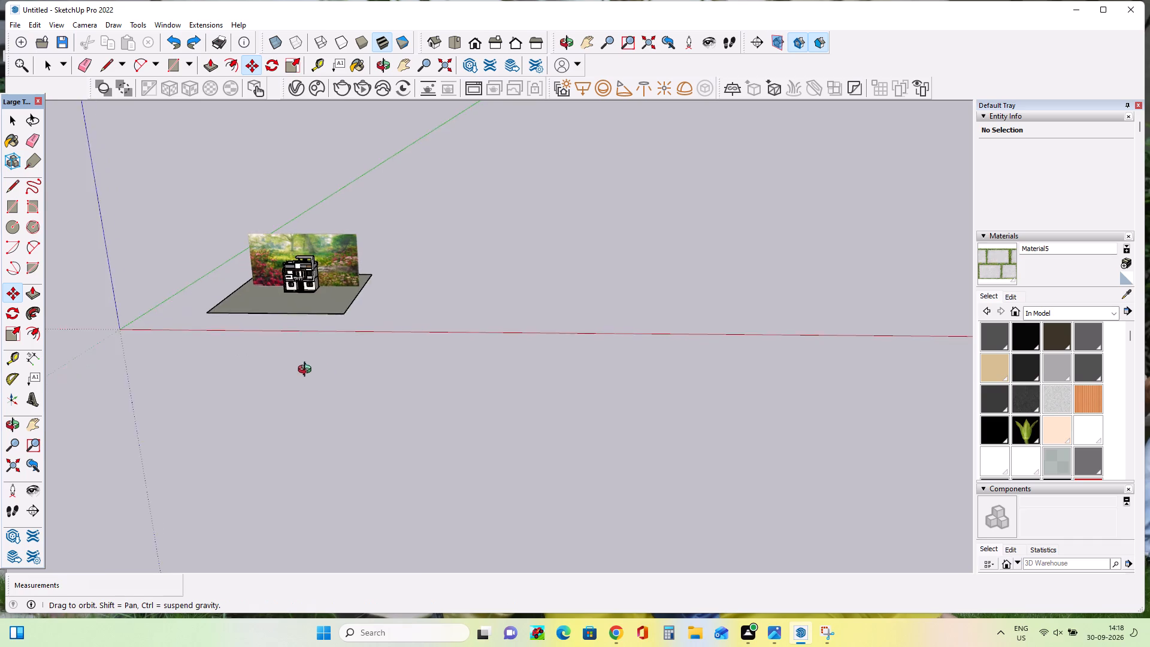
{"action": "middle_click_drag", "start_coordinate": [307, 371], "coordinate": [423, 374]}
{"action": "scroll", "coordinate": [292, 341], "scroll_direction": "up", "scroll_amount": 1}
{"action": "middle_click_drag", "start_coordinate": [422, 377], "coordinate": [275, 443]}
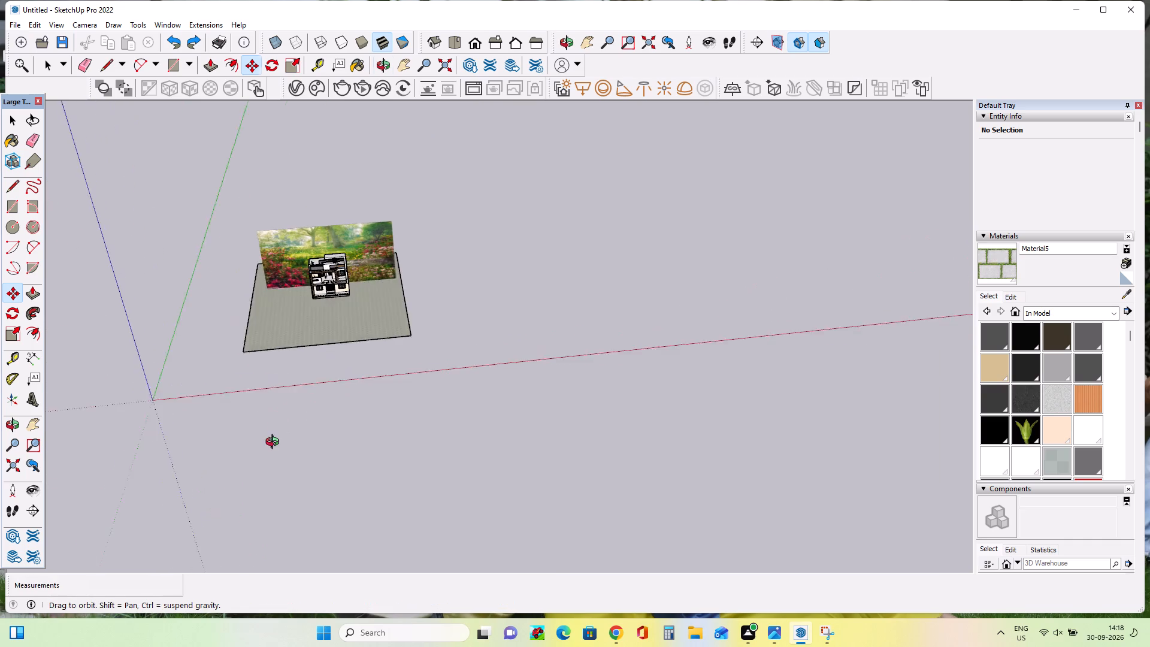
{"action": "middle_click_drag", "start_coordinate": [275, 443], "coordinate": [275, 437]}
{"action": "scroll", "coordinate": [333, 282], "scroll_direction": "up", "scroll_amount": 14}
{"action": "scroll", "coordinate": [361, 371], "scroll_direction": "up", "scroll_amount": 10}
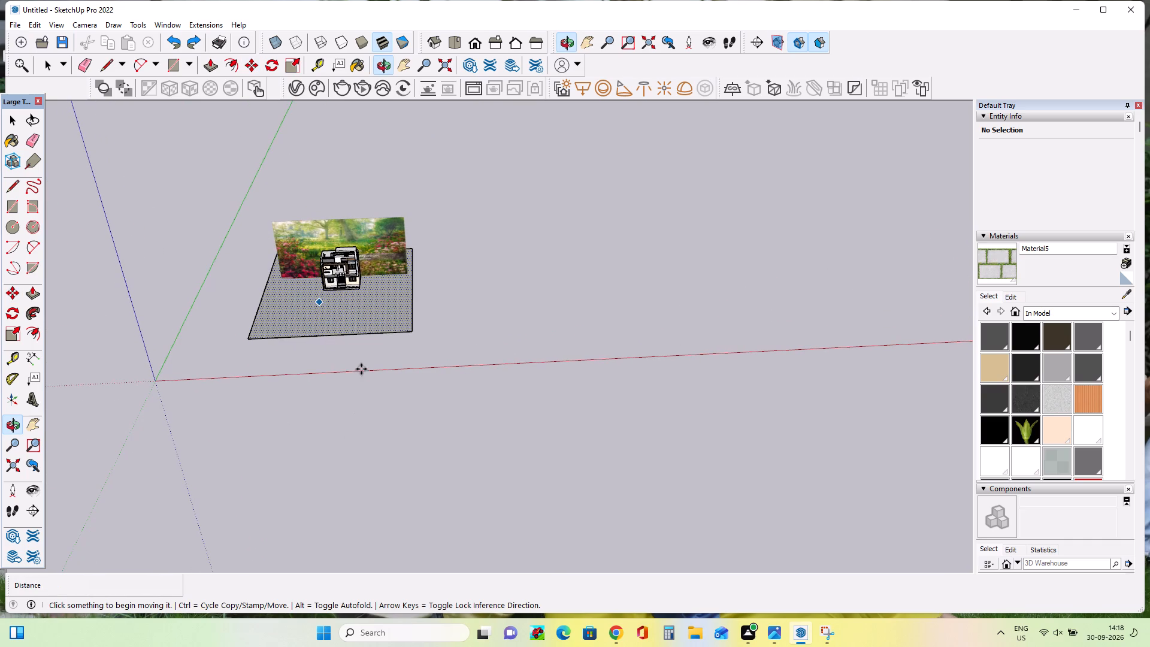
{"action": "scroll", "coordinate": [352, 391], "scroll_direction": "up", "scroll_amount": 10}
{"action": "scroll", "coordinate": [378, 345], "scroll_direction": "up", "scroll_amount": 8}
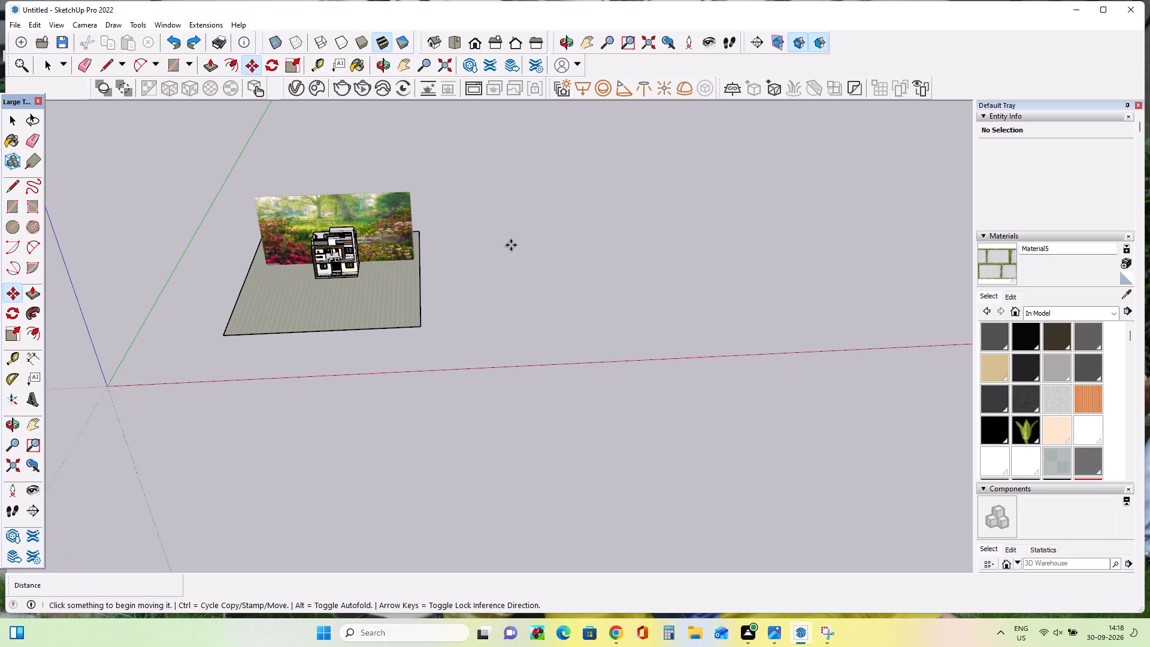
{"action": "scroll", "coordinate": [420, 368], "scroll_direction": "up", "scroll_amount": 7}
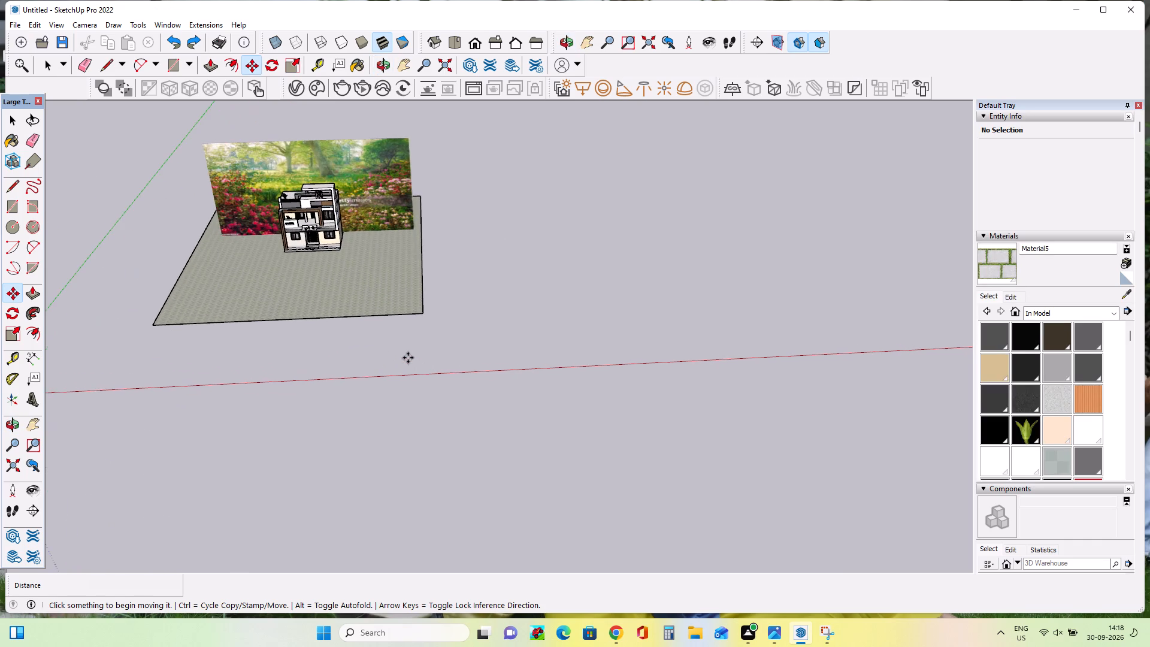
{"action": "middle_click_drag", "start_coordinate": [408, 358], "coordinate": [444, 241]}
{"action": "scroll", "coordinate": [338, 237], "scroll_direction": "up", "scroll_amount": 8}
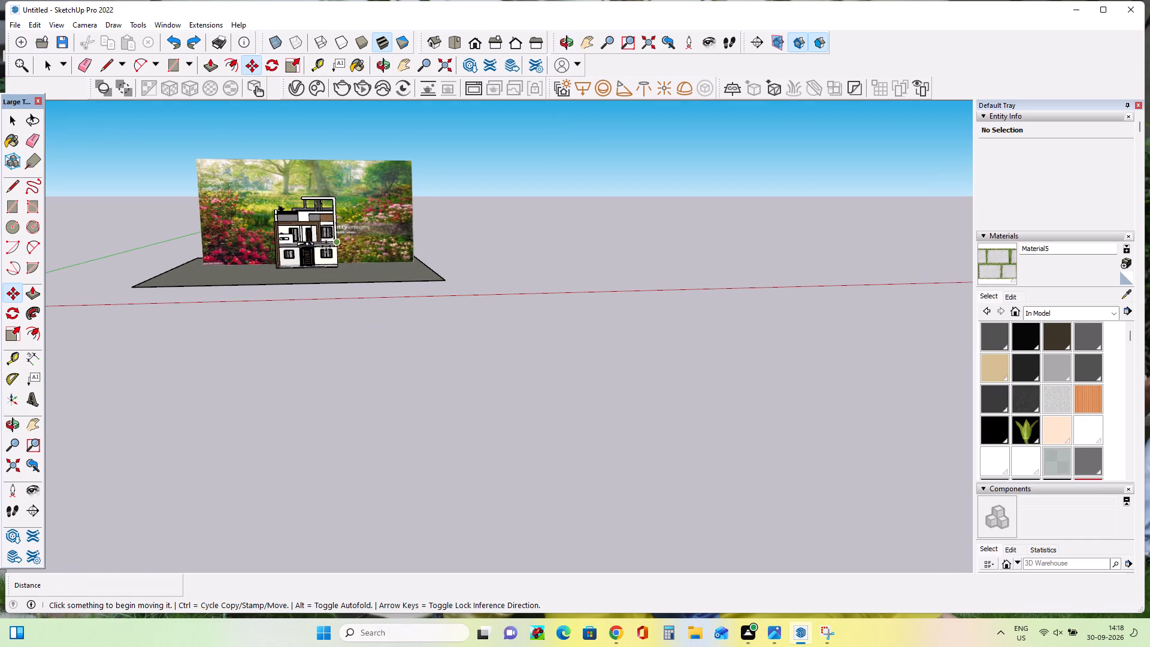
{"action": "scroll", "coordinate": [326, 246], "scroll_direction": "up", "scroll_amount": 6}
{"action": "left_click", "coordinate": [28, 424]}
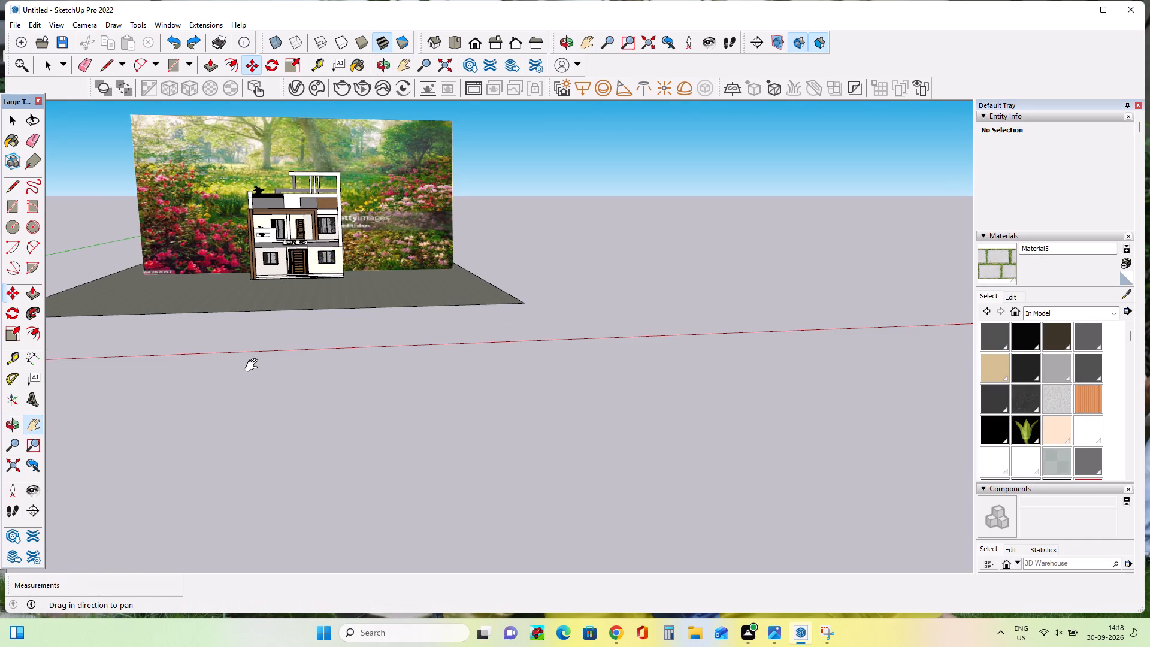
{"action": "left_click", "coordinate": [254, 365]}
{"action": "left_click_drag", "start_coordinate": [262, 379], "coordinate": [440, 601]}
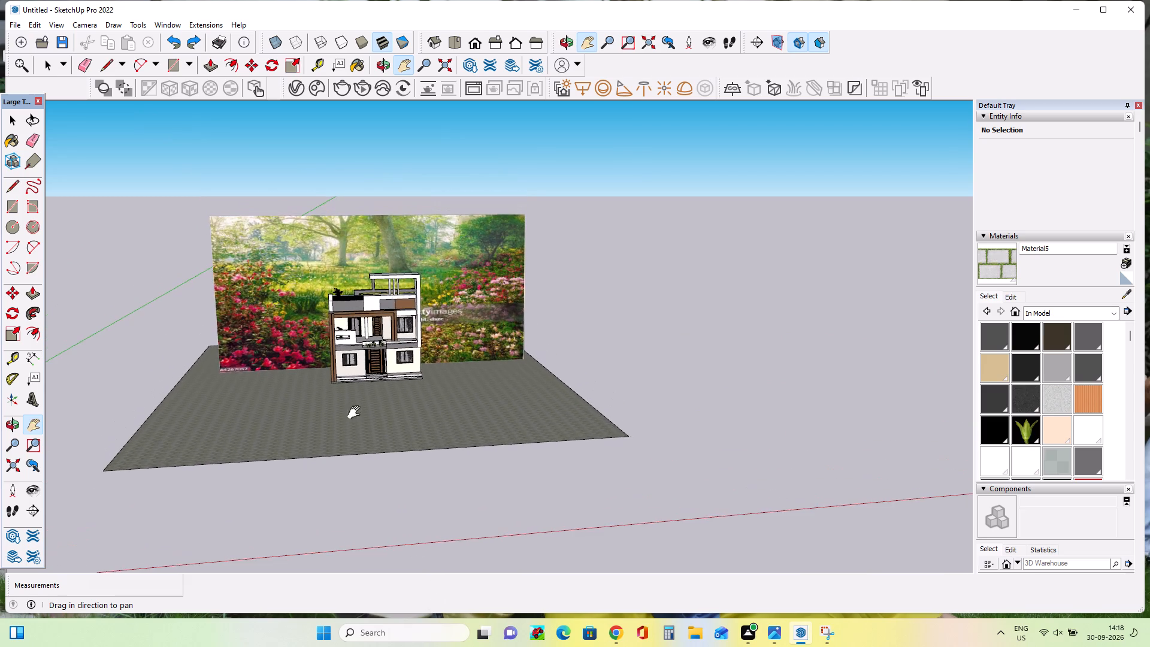
{"action": "scroll", "coordinate": [353, 409], "scroll_direction": "up", "scroll_amount": 9}
{"action": "left_click_drag", "start_coordinate": [392, 389], "coordinate": [454, 492]}
{"action": "left_click", "coordinate": [454, 492]}
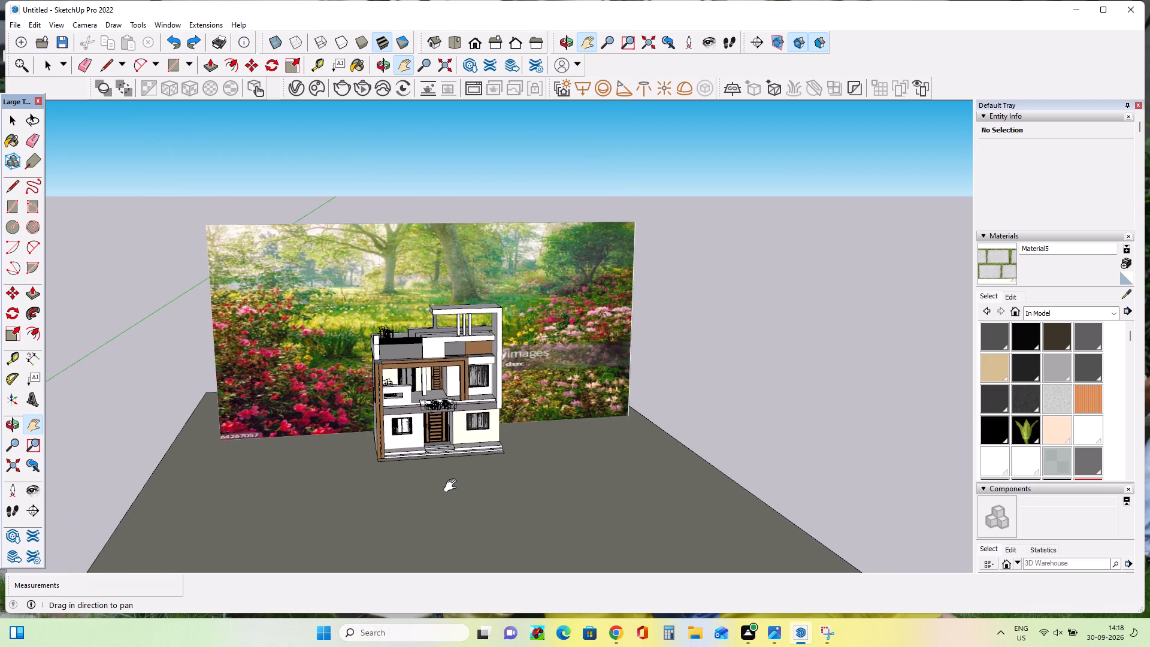
{"action": "scroll", "coordinate": [445, 467], "scroll_direction": "up", "scroll_amount": 12}
{"action": "middle_click_drag", "start_coordinate": [441, 467], "coordinate": [394, 487]}
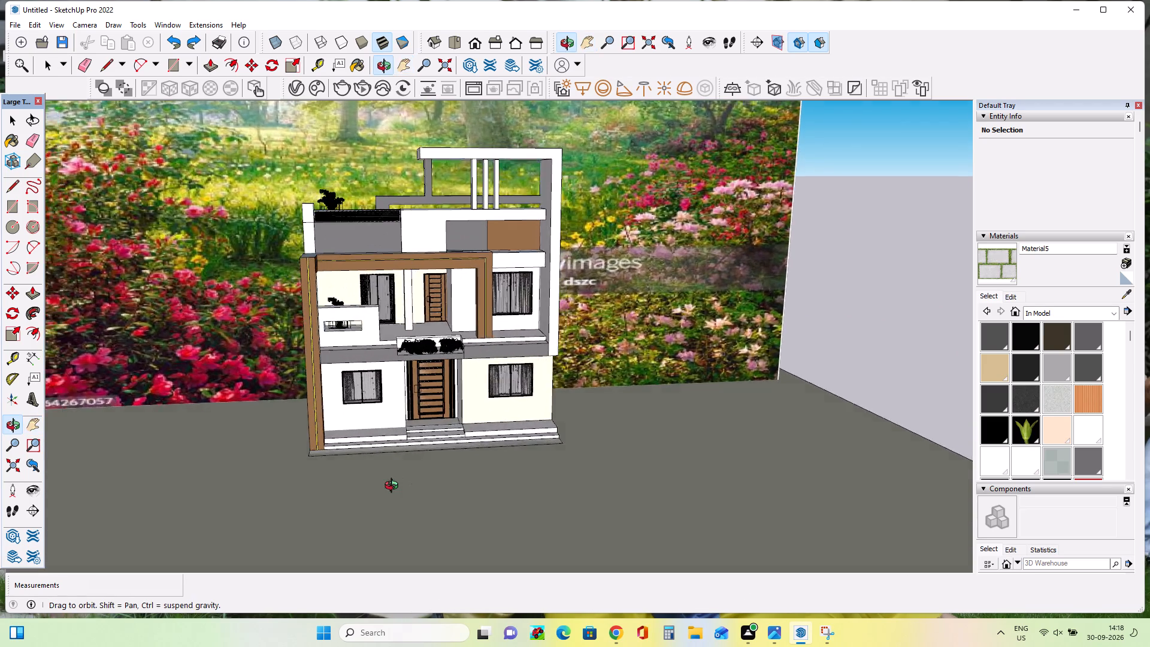
{"action": "middle_click_drag", "start_coordinate": [394, 487], "coordinate": [395, 487]}
{"action": "scroll", "coordinate": [452, 388], "scroll_direction": "up", "scroll_amount": 4}
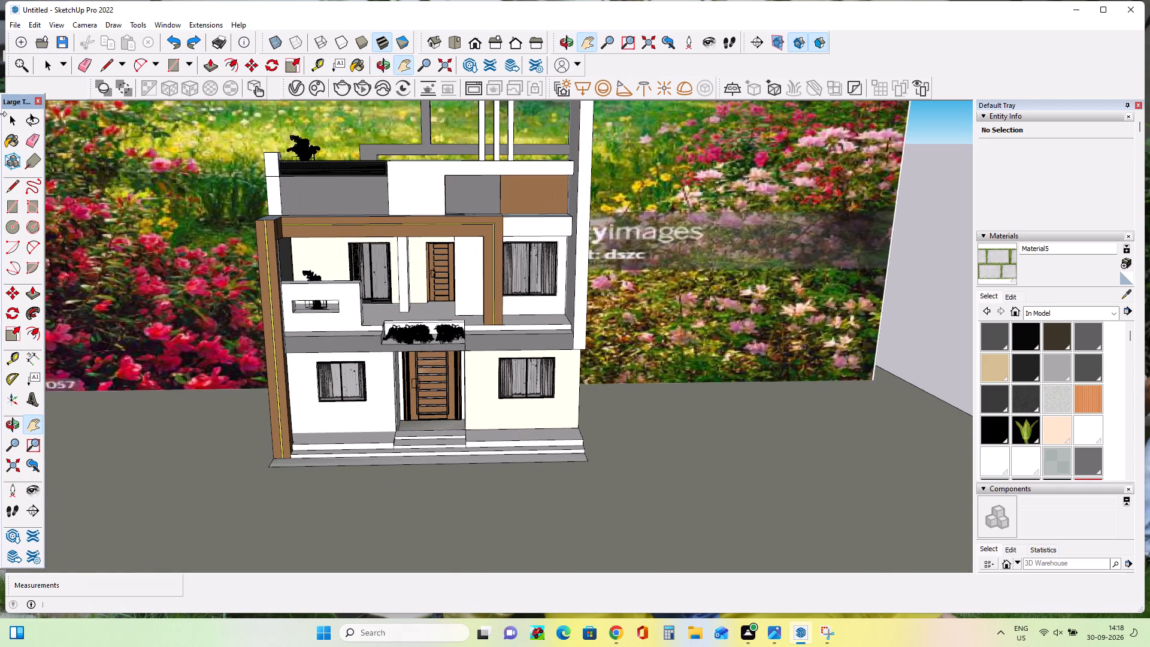
Import the tang1 model from the Downloads folder again and place it on the paved ground beside the house.
{"action": "left_click", "coordinate": [13, 26]}
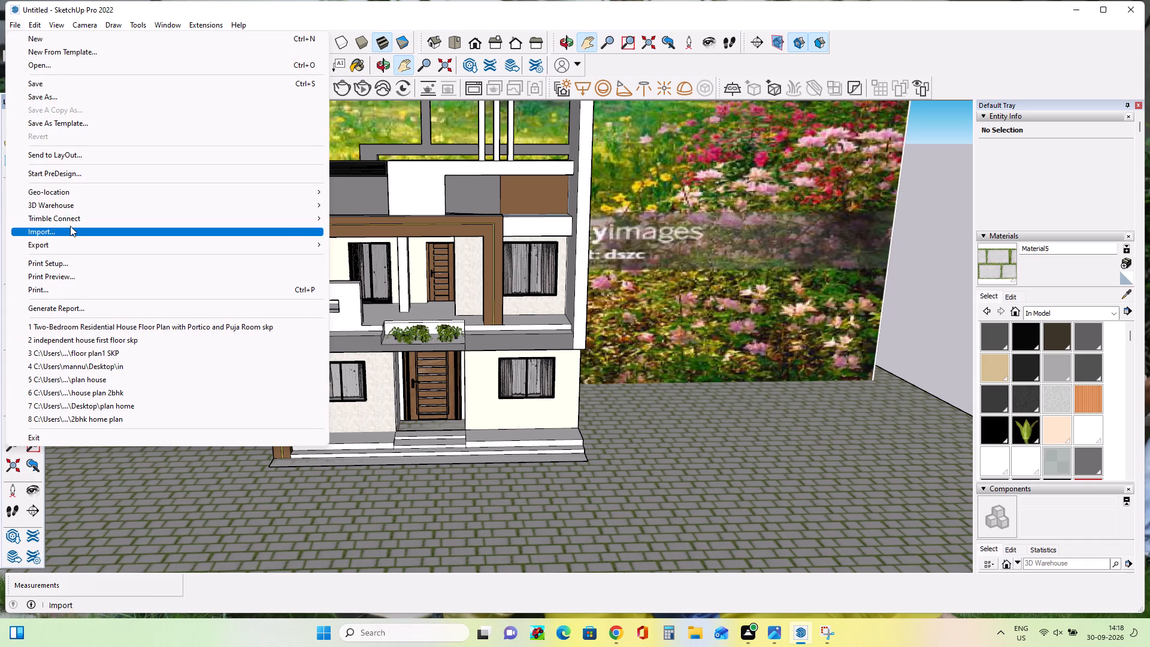
{"action": "left_click", "coordinate": [70, 226]}
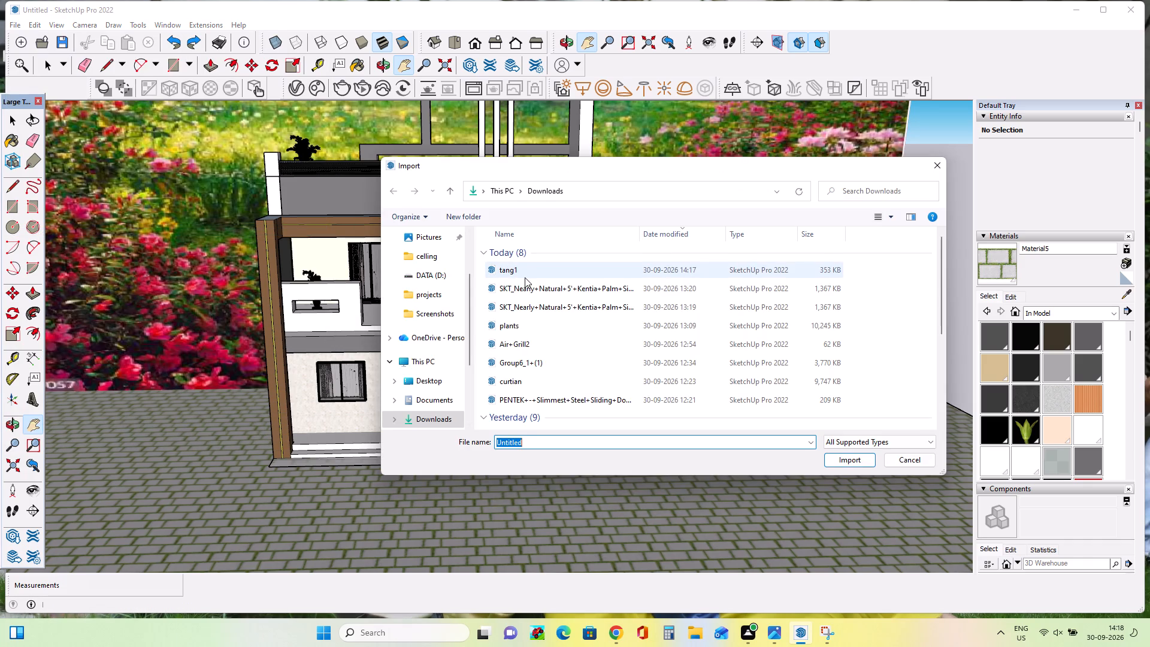
{"action": "left_click", "coordinate": [525, 276]}
{"action": "left_click", "coordinate": [868, 469]}
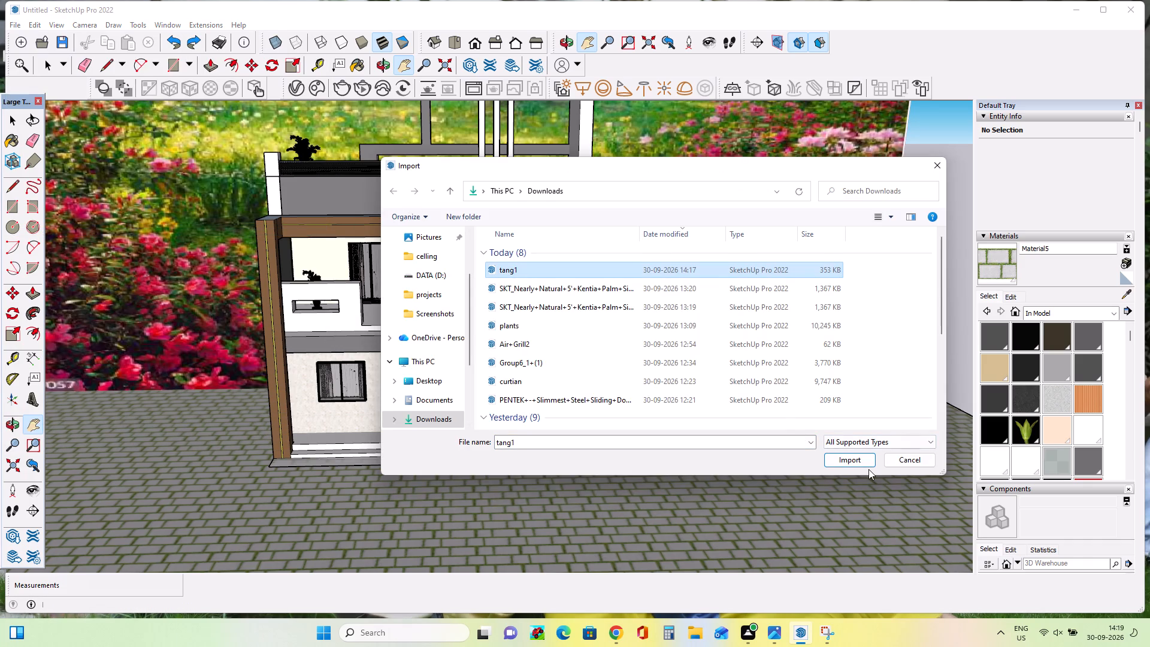
{"action": "double_click", "coordinate": [857, 466]}
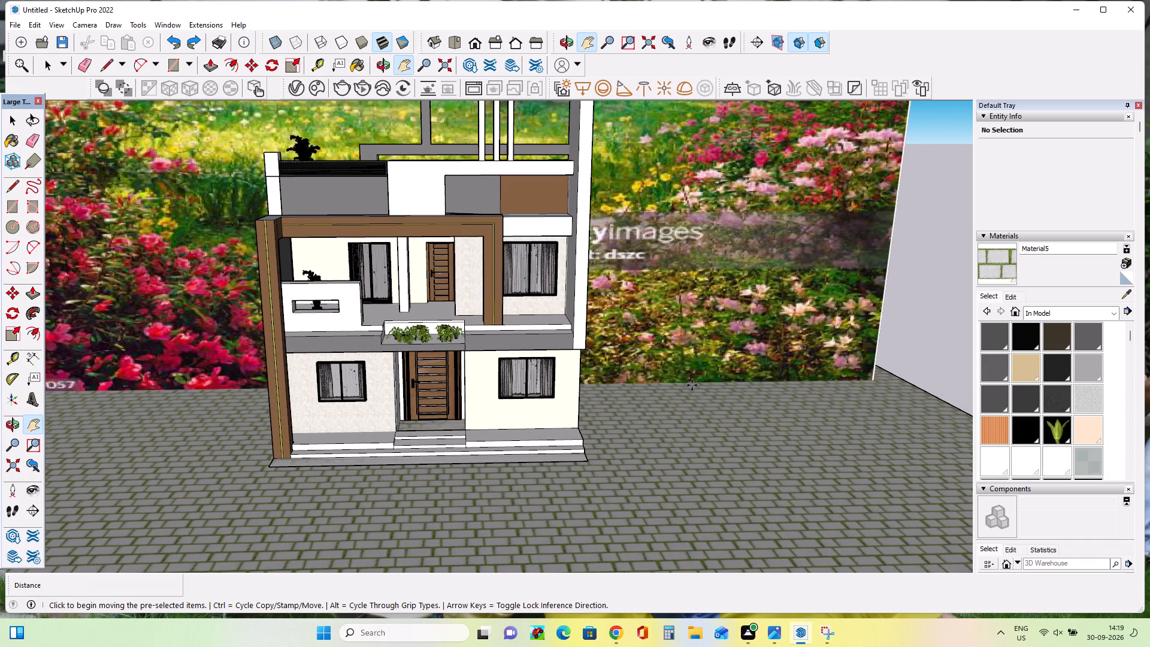
{"action": "key", "text": "Escape"}
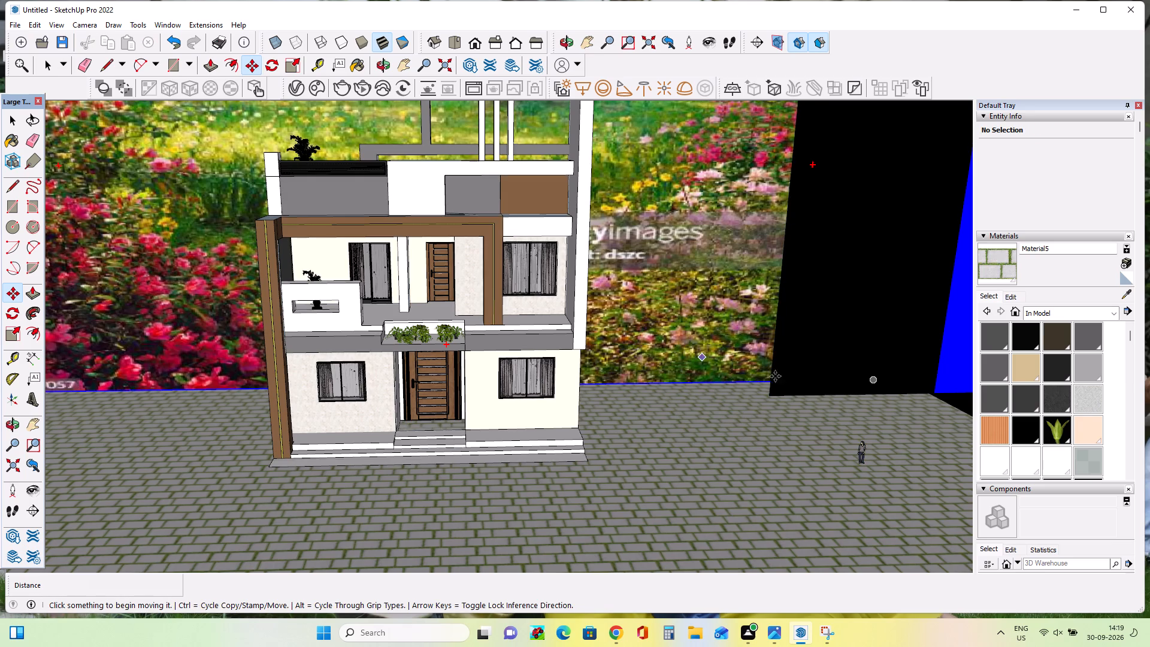
{"action": "key", "text": "Escape"}
{"action": "key", "text": "Escape"}
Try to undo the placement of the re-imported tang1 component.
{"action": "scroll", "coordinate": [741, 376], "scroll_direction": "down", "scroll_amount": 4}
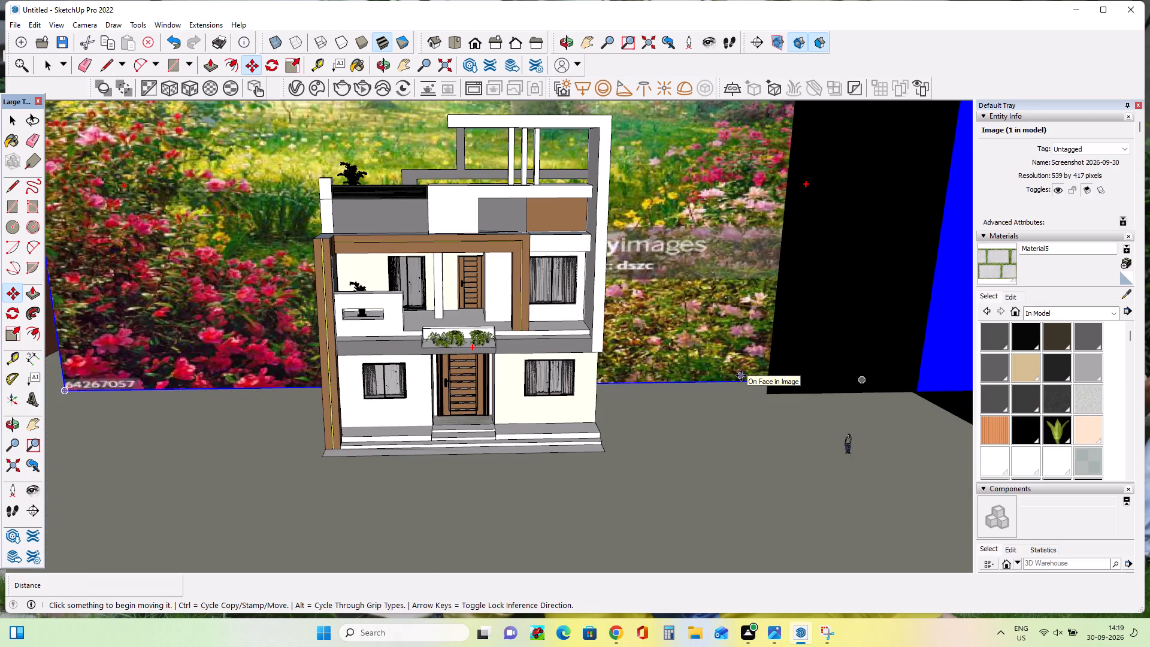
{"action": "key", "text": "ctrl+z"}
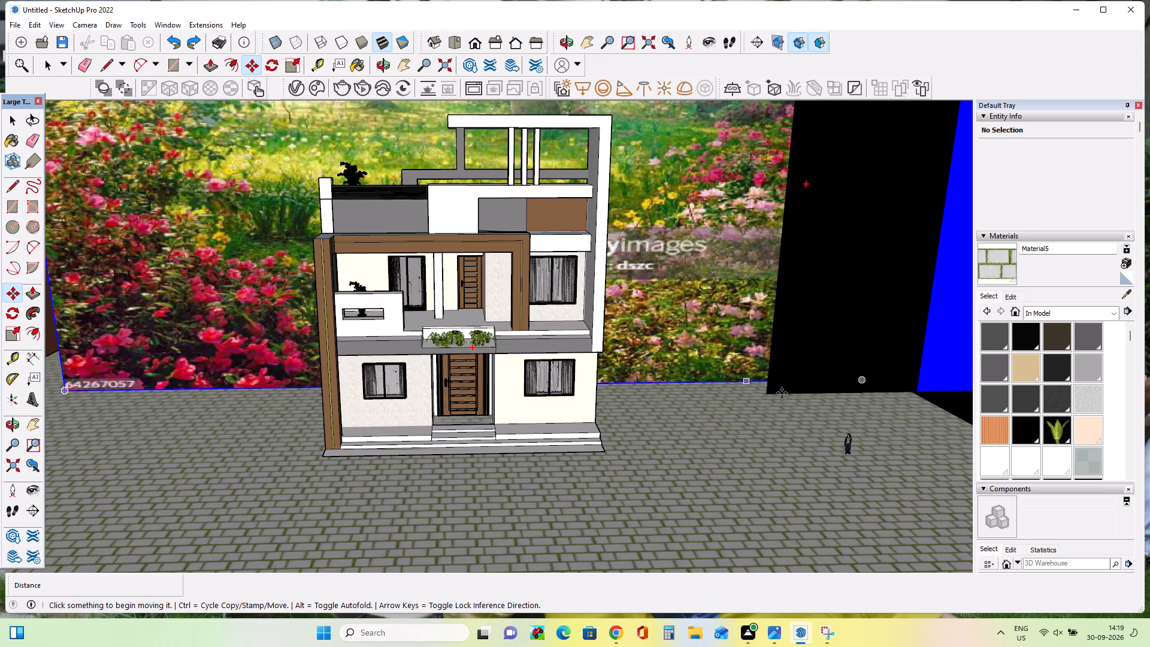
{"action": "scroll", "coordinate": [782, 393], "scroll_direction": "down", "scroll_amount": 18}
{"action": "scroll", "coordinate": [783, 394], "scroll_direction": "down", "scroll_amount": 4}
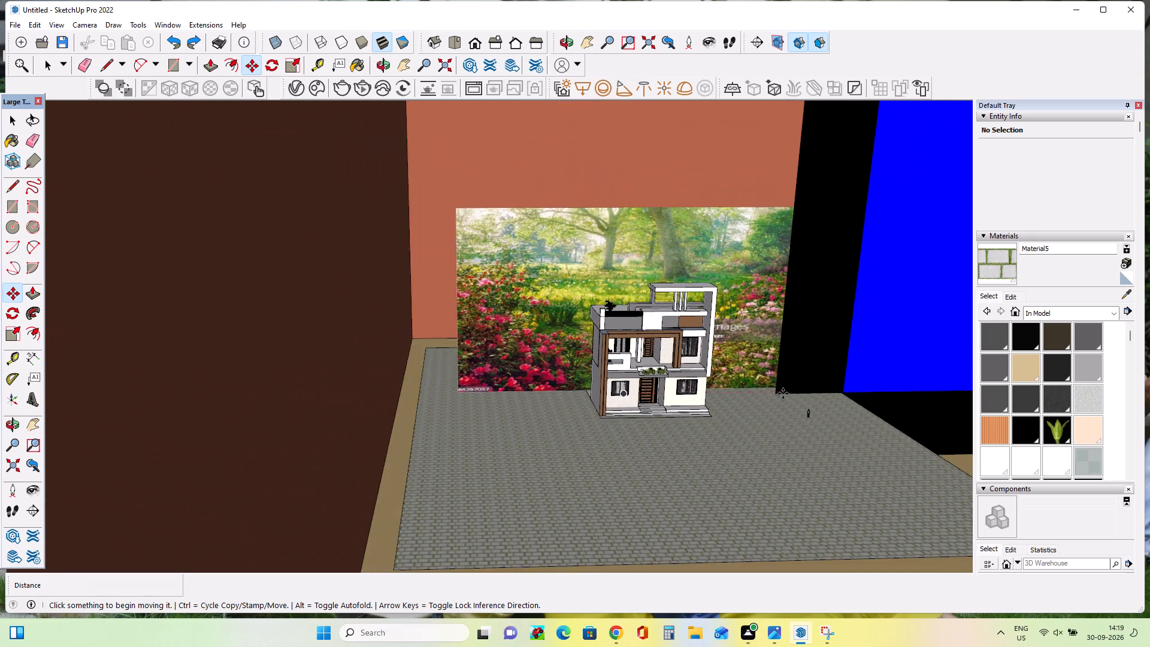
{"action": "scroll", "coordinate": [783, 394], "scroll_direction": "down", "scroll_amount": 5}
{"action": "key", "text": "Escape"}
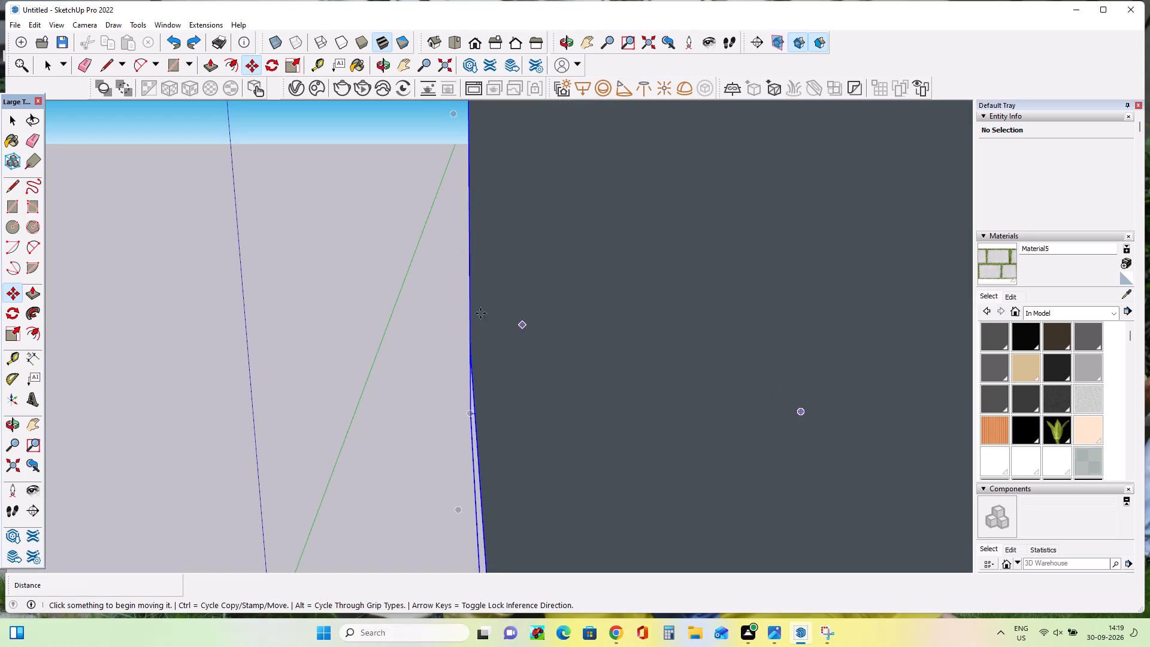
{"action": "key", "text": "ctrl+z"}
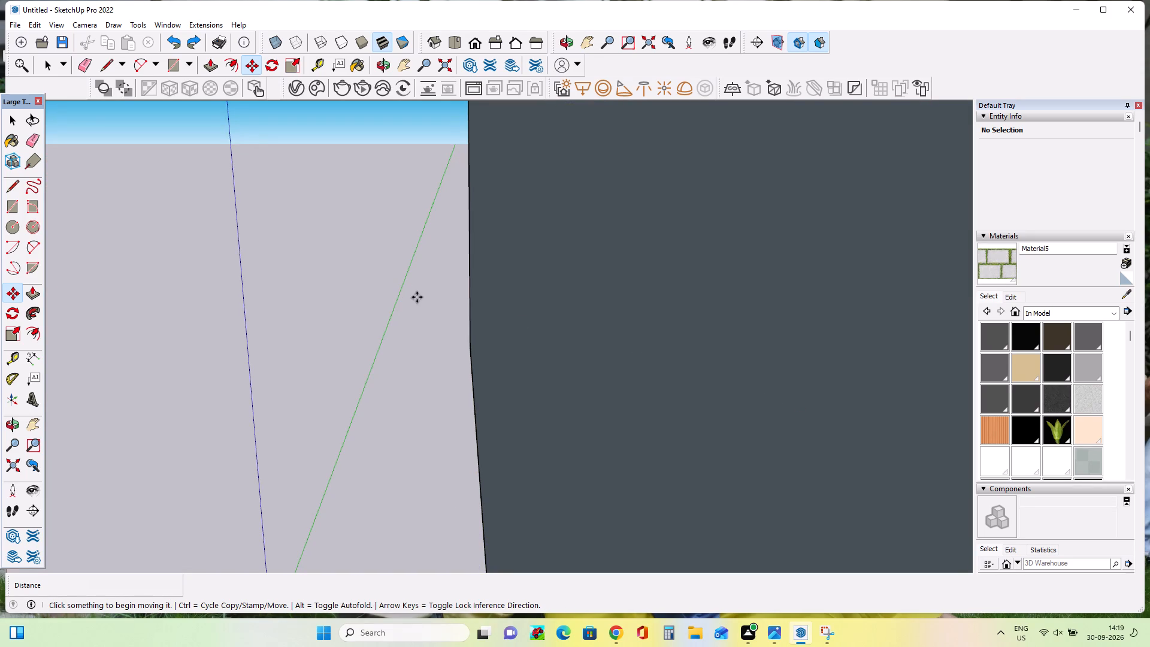
Examine how far the tang1 component extends around the house, the paving and the garden backdrop.
{"action": "scroll", "coordinate": [417, 297], "scroll_direction": "down", "scroll_amount": 5}
{"action": "scroll", "coordinate": [417, 297], "scroll_direction": "down", "scroll_amount": 20}
{"action": "scroll", "coordinate": [417, 297], "scroll_direction": "down", "scroll_amount": 4}
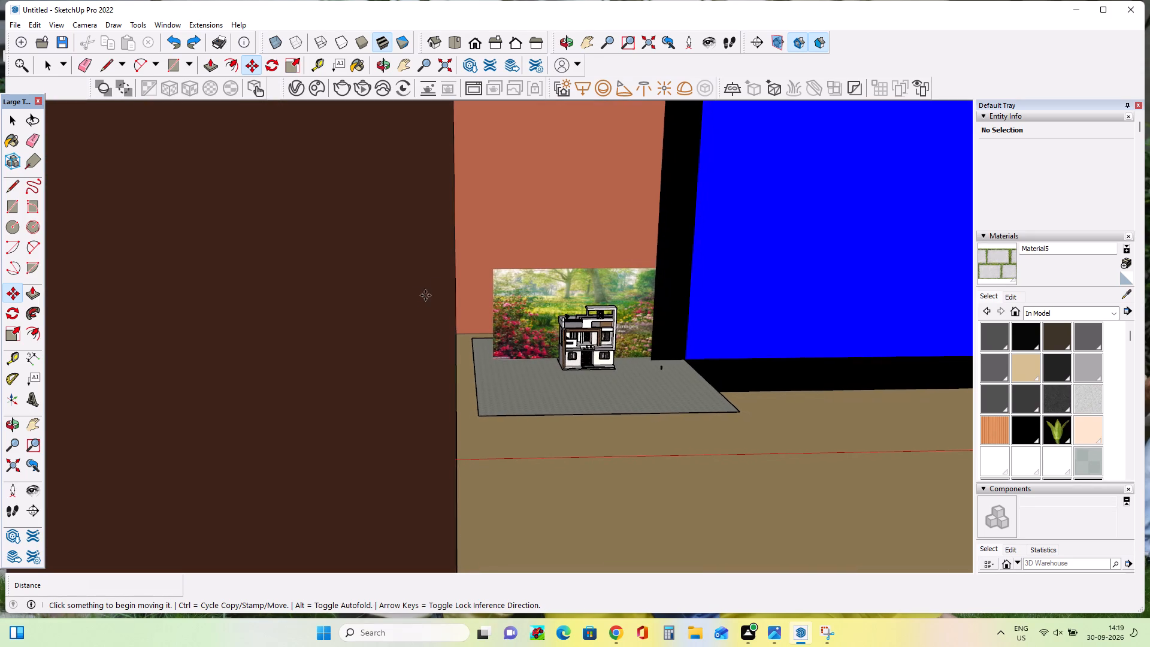
{"action": "scroll", "coordinate": [445, 274], "scroll_direction": "down", "scroll_amount": 20}
{"action": "scroll", "coordinate": [445, 274], "scroll_direction": "down", "scroll_amount": 16}
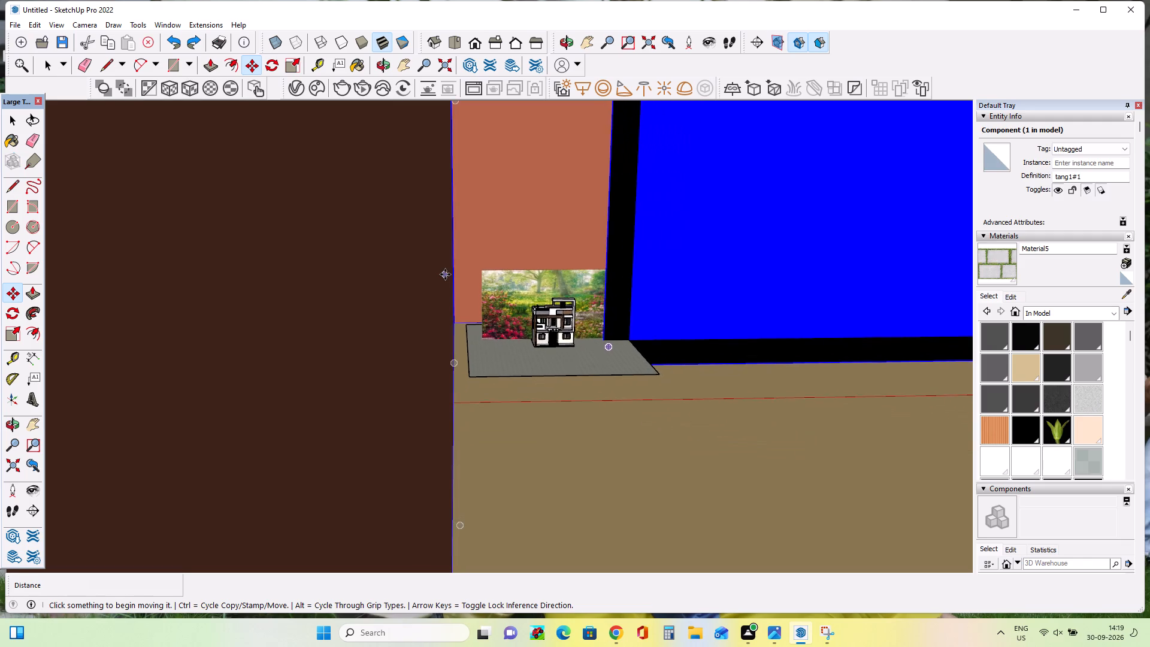
{"action": "scroll", "coordinate": [445, 274], "scroll_direction": "down", "scroll_amount": 16}
{"action": "scroll", "coordinate": [497, 279], "scroll_direction": "down", "scroll_amount": 1}
{"action": "middle_click_drag", "start_coordinate": [531, 310], "coordinate": [600, 310]}
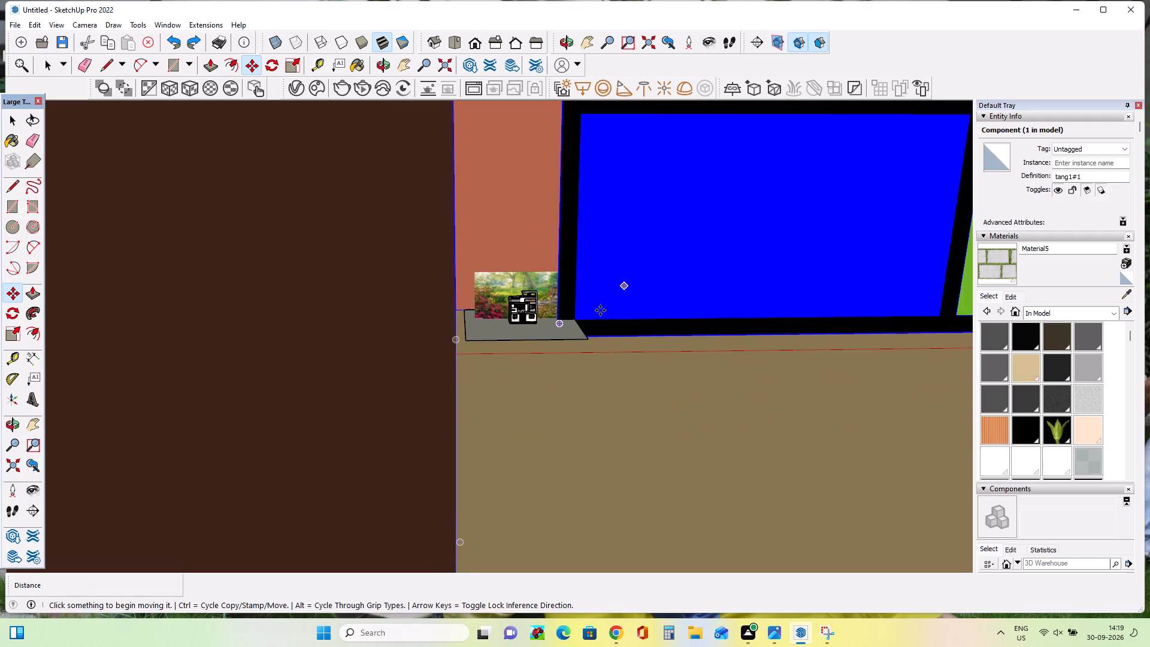
{"action": "middle_click_drag", "start_coordinate": [600, 310], "coordinate": [644, 304]}
{"action": "scroll", "coordinate": [646, 306], "scroll_direction": "down", "scroll_amount": 20}
{"action": "scroll", "coordinate": [646, 306], "scroll_direction": "down", "scroll_amount": 2}
{"action": "key", "text": "Escape"}
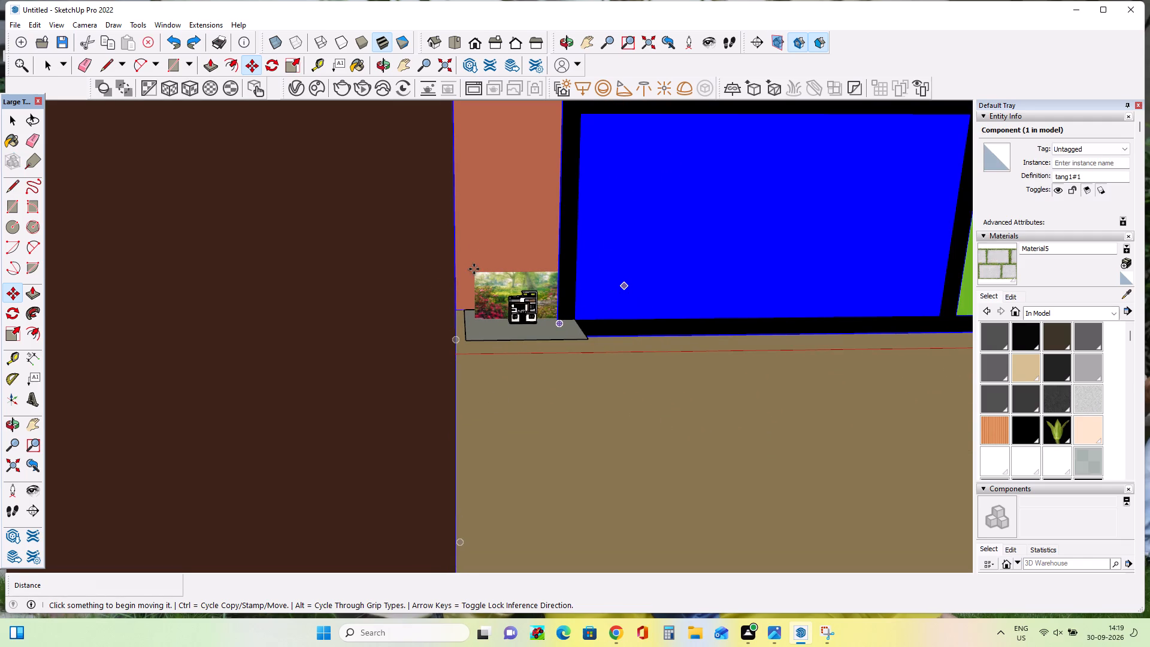
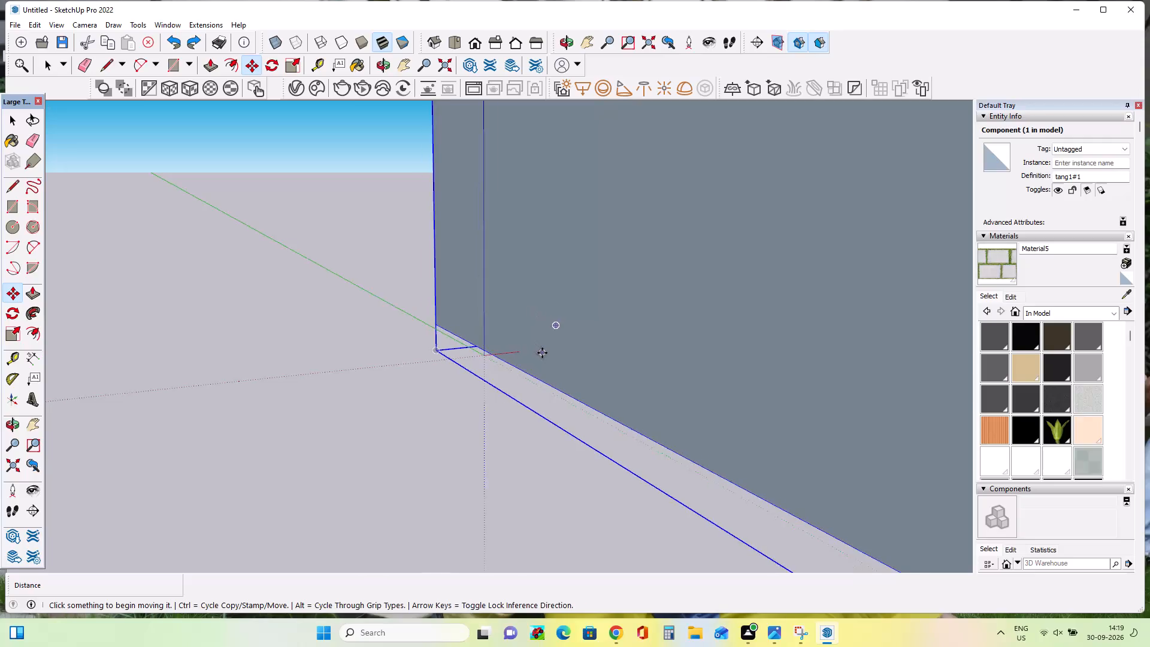
Examine the whole tang1 component from above, including its walls, floor and furniture.
{"action": "scroll", "coordinate": [520, 342], "scroll_direction": "down", "scroll_amount": 7}
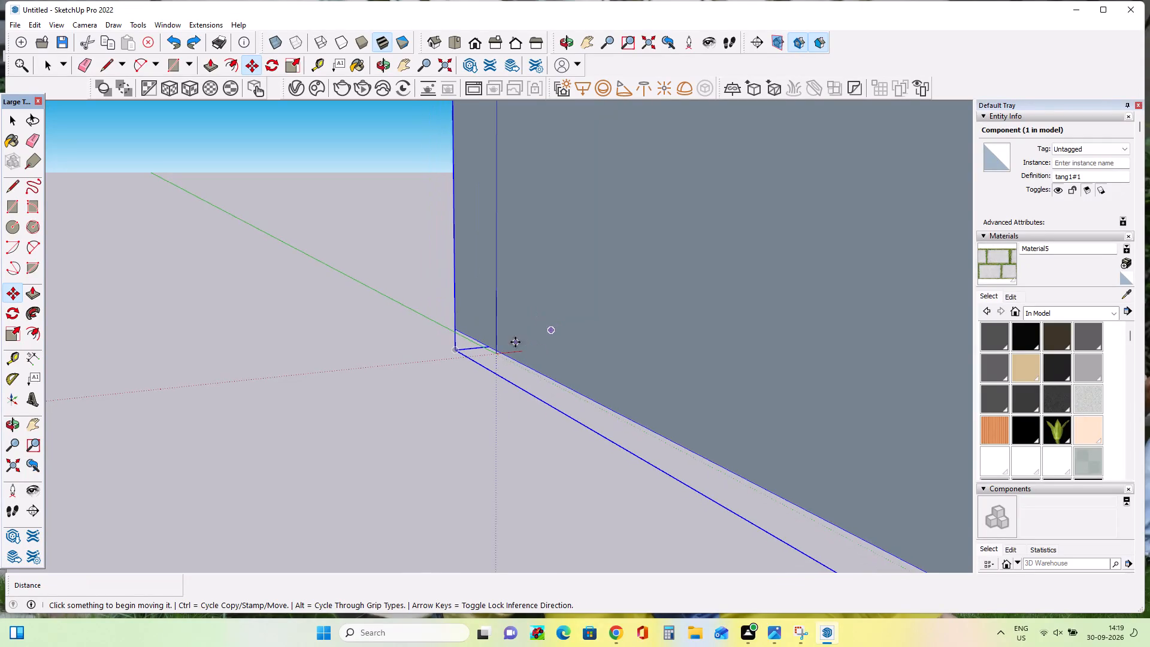
{"action": "scroll", "coordinate": [515, 342], "scroll_direction": "down", "scroll_amount": 20}
{"action": "scroll", "coordinate": [515, 342], "scroll_direction": "down", "scroll_amount": 15}
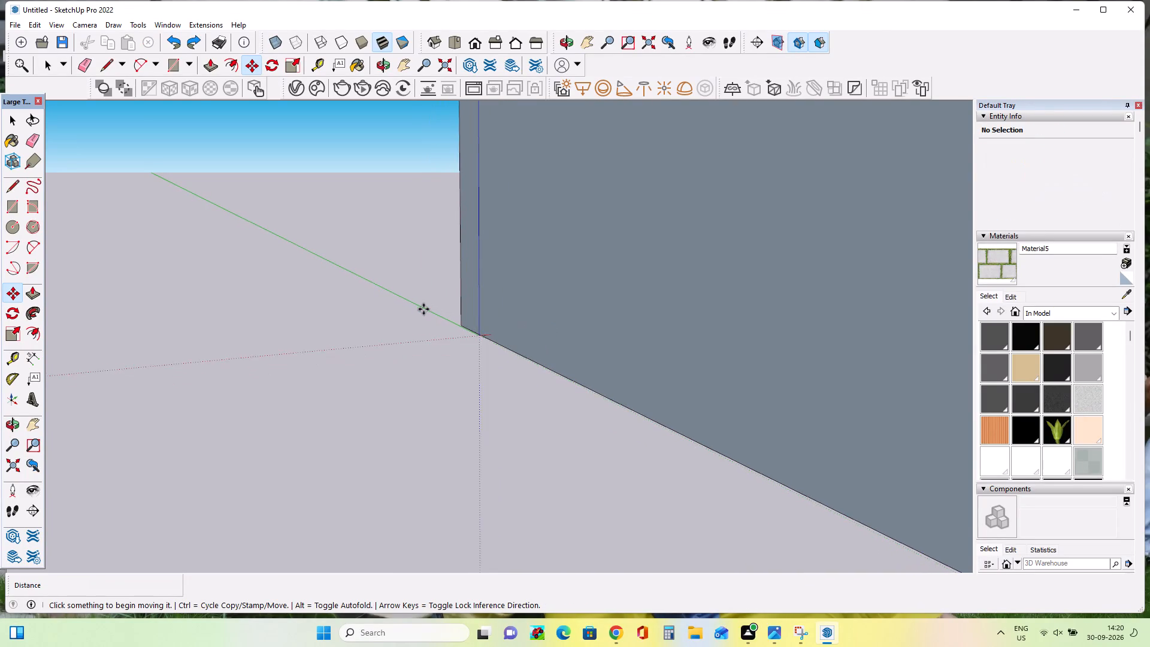
{"action": "scroll", "coordinate": [423, 309], "scroll_direction": "down", "scroll_amount": 20}
{"action": "scroll", "coordinate": [423, 309], "scroll_direction": "down", "scroll_amount": 11}
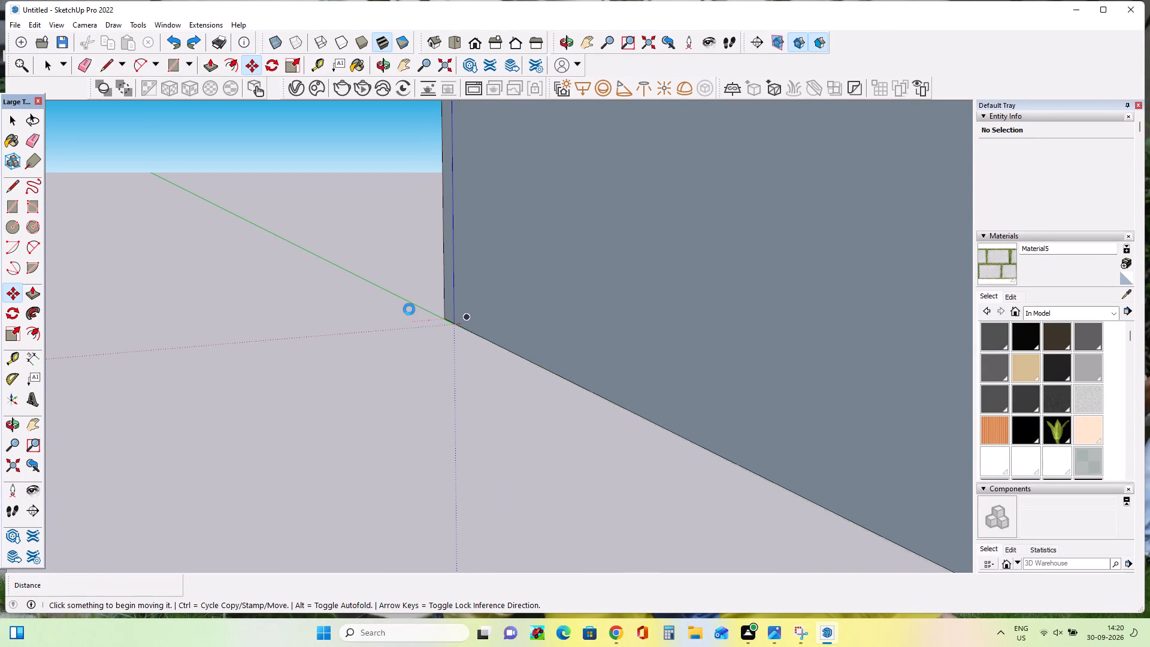
{"action": "scroll", "coordinate": [409, 309], "scroll_direction": "down", "scroll_amount": 20}
{"action": "scroll", "coordinate": [409, 309], "scroll_direction": "down", "scroll_amount": 20}
{"action": "scroll", "coordinate": [409, 309], "scroll_direction": "down", "scroll_amount": 2}
{"action": "scroll", "coordinate": [409, 309], "scroll_direction": "down", "scroll_amount": 20}
{"action": "scroll", "coordinate": [409, 309], "scroll_direction": "down", "scroll_amount": 20}
{"action": "scroll", "coordinate": [409, 309], "scroll_direction": "down", "scroll_amount": 2}
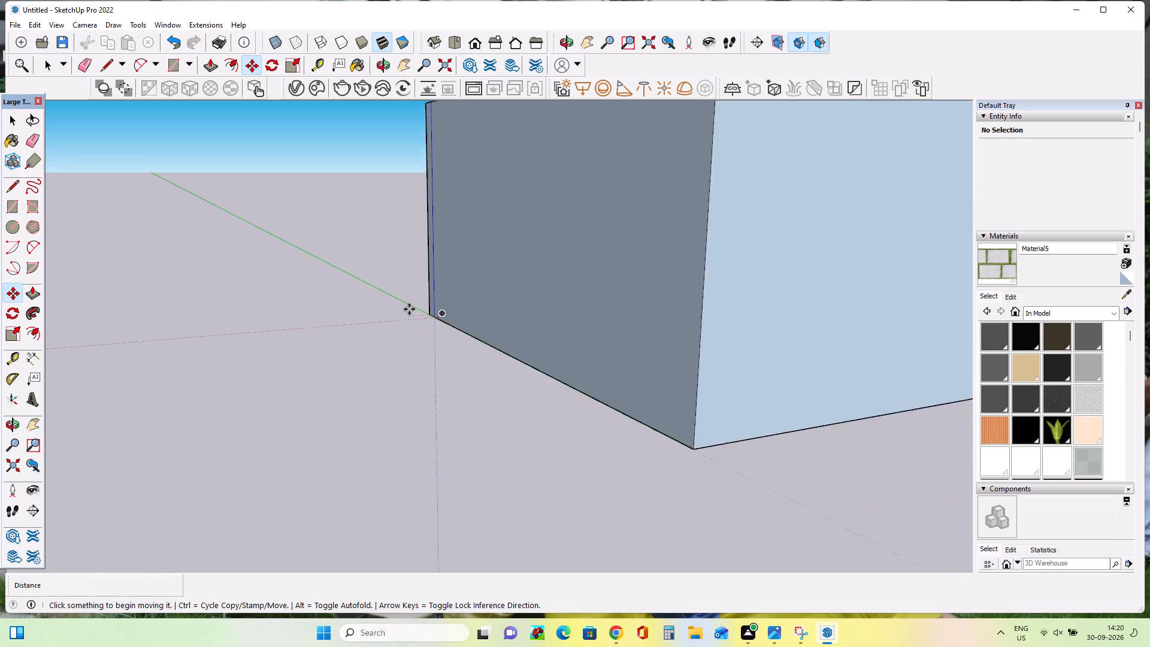
{"action": "scroll", "coordinate": [409, 309], "scroll_direction": "down", "scroll_amount": 14}
{"action": "middle_click_drag", "start_coordinate": [556, 301], "coordinate": [519, 446]}
{"action": "middle_click", "coordinate": [512, 457]}
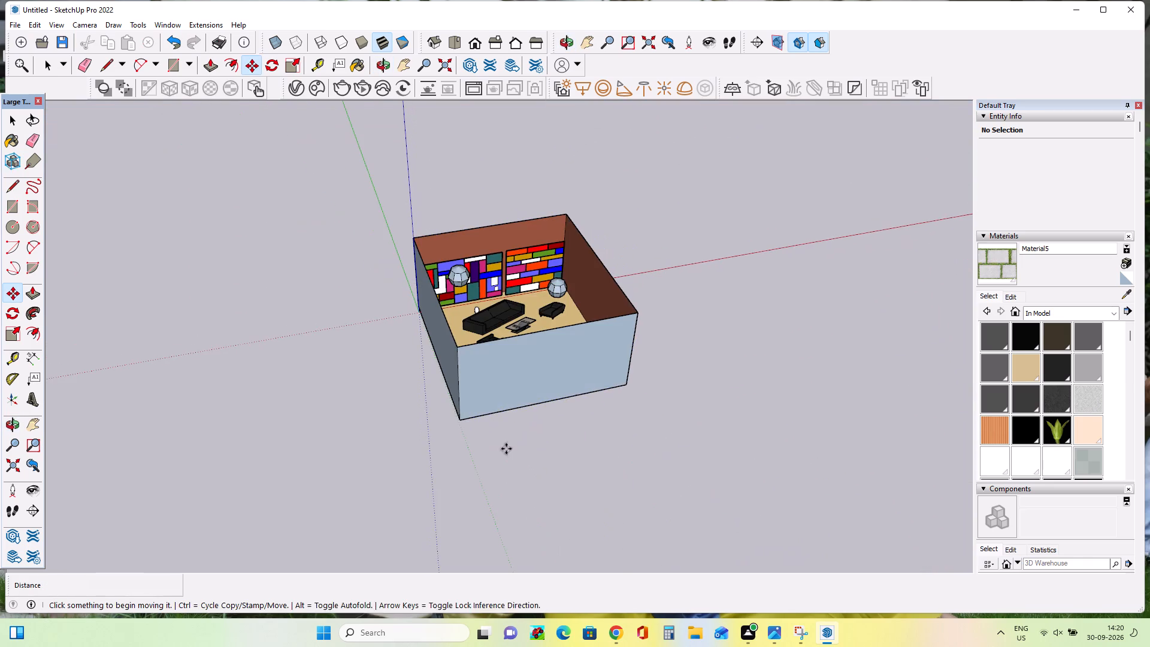
{"action": "scroll", "coordinate": [483, 320], "scroll_direction": "up", "scroll_amount": 5}
{"action": "middle_click_drag", "start_coordinate": [483, 320], "coordinate": [457, 365]}
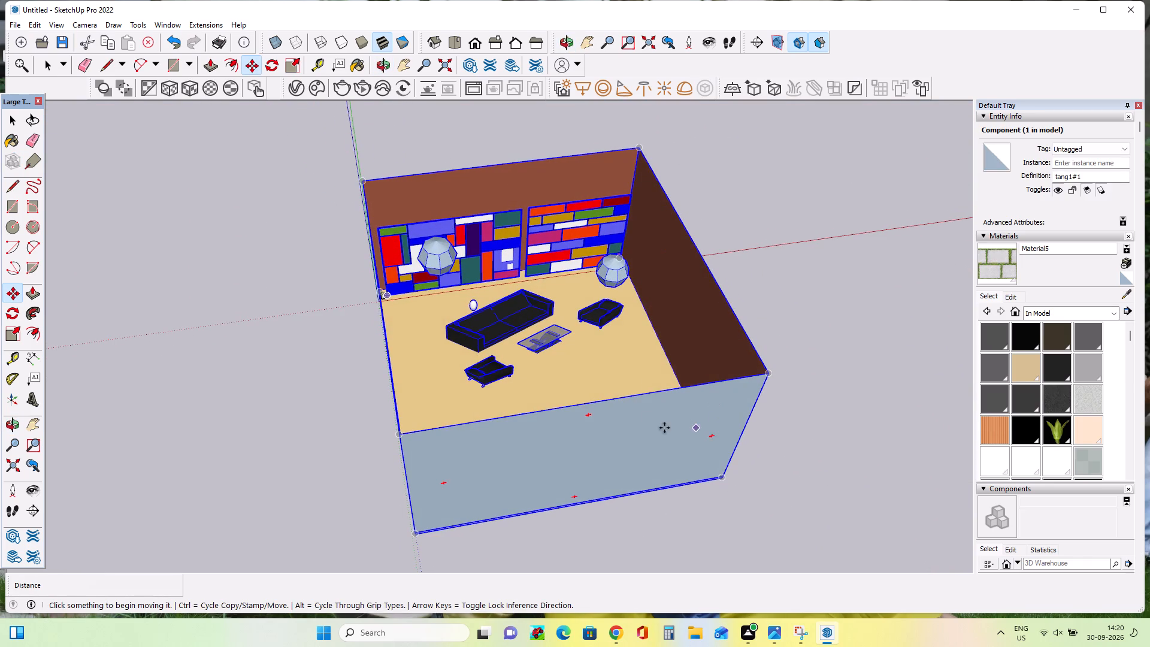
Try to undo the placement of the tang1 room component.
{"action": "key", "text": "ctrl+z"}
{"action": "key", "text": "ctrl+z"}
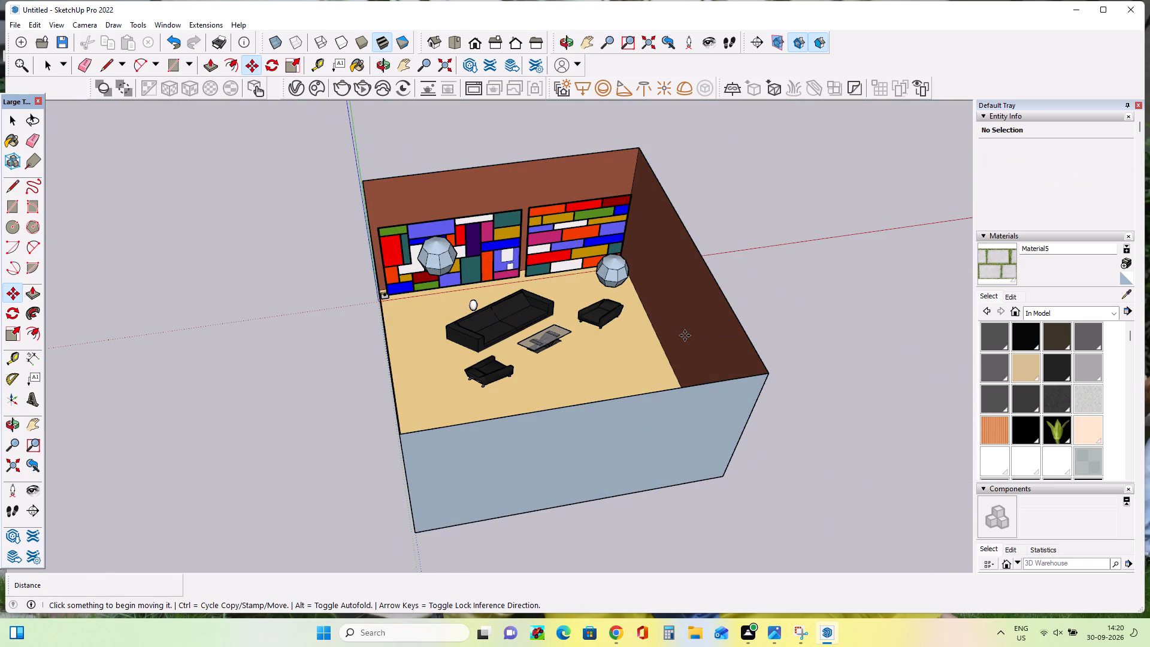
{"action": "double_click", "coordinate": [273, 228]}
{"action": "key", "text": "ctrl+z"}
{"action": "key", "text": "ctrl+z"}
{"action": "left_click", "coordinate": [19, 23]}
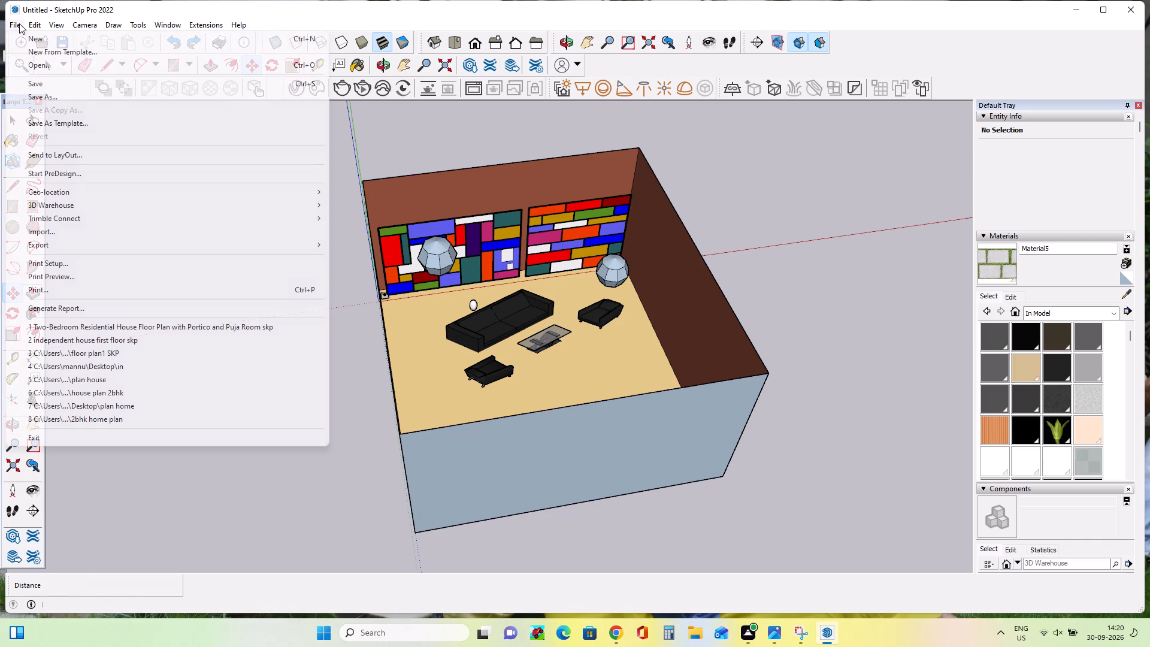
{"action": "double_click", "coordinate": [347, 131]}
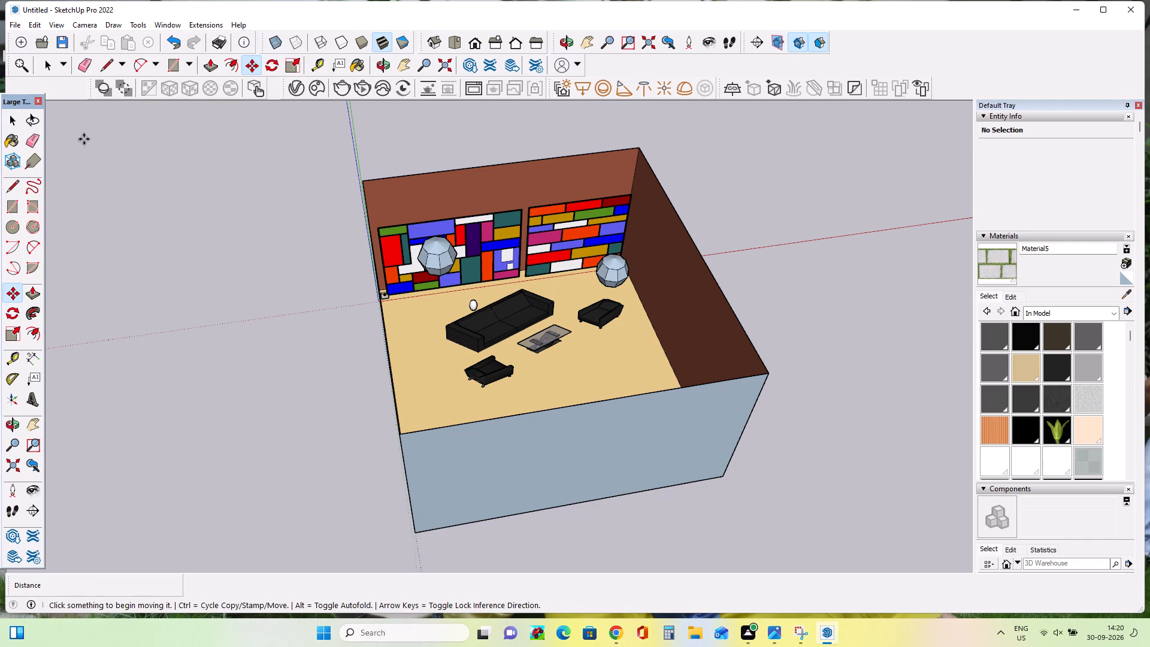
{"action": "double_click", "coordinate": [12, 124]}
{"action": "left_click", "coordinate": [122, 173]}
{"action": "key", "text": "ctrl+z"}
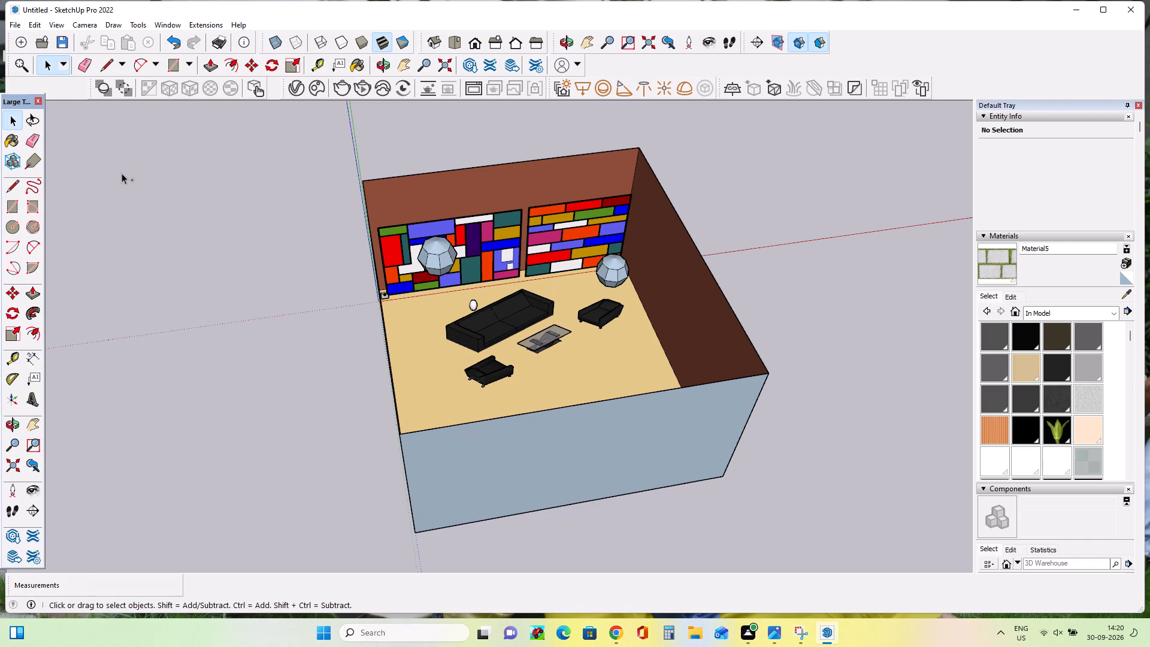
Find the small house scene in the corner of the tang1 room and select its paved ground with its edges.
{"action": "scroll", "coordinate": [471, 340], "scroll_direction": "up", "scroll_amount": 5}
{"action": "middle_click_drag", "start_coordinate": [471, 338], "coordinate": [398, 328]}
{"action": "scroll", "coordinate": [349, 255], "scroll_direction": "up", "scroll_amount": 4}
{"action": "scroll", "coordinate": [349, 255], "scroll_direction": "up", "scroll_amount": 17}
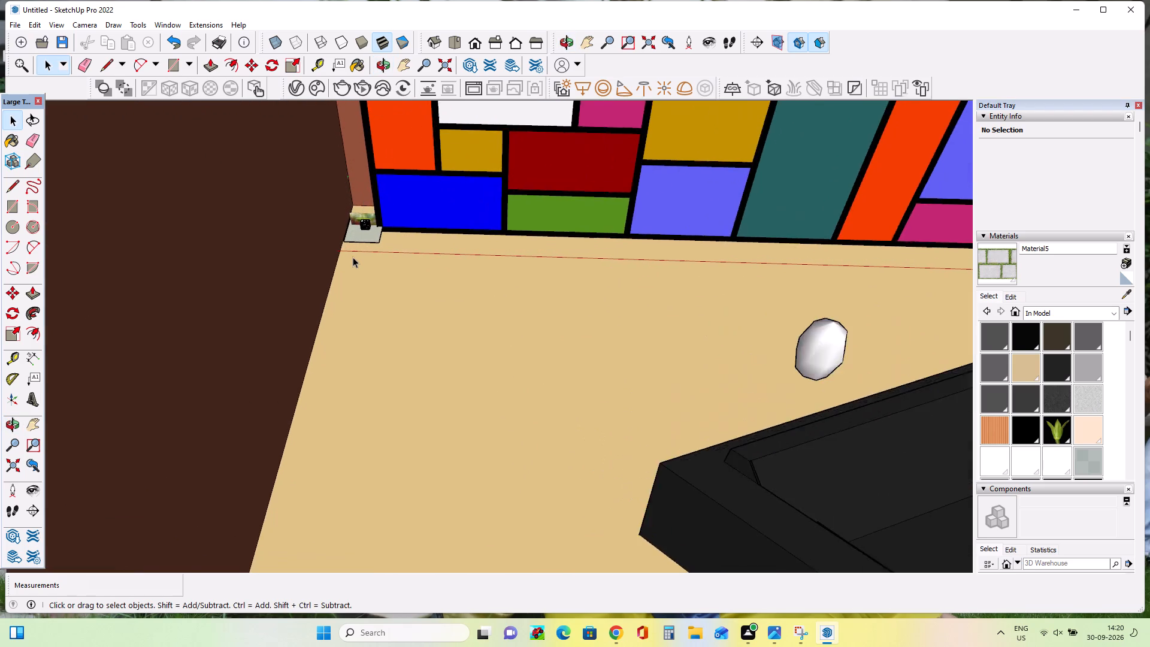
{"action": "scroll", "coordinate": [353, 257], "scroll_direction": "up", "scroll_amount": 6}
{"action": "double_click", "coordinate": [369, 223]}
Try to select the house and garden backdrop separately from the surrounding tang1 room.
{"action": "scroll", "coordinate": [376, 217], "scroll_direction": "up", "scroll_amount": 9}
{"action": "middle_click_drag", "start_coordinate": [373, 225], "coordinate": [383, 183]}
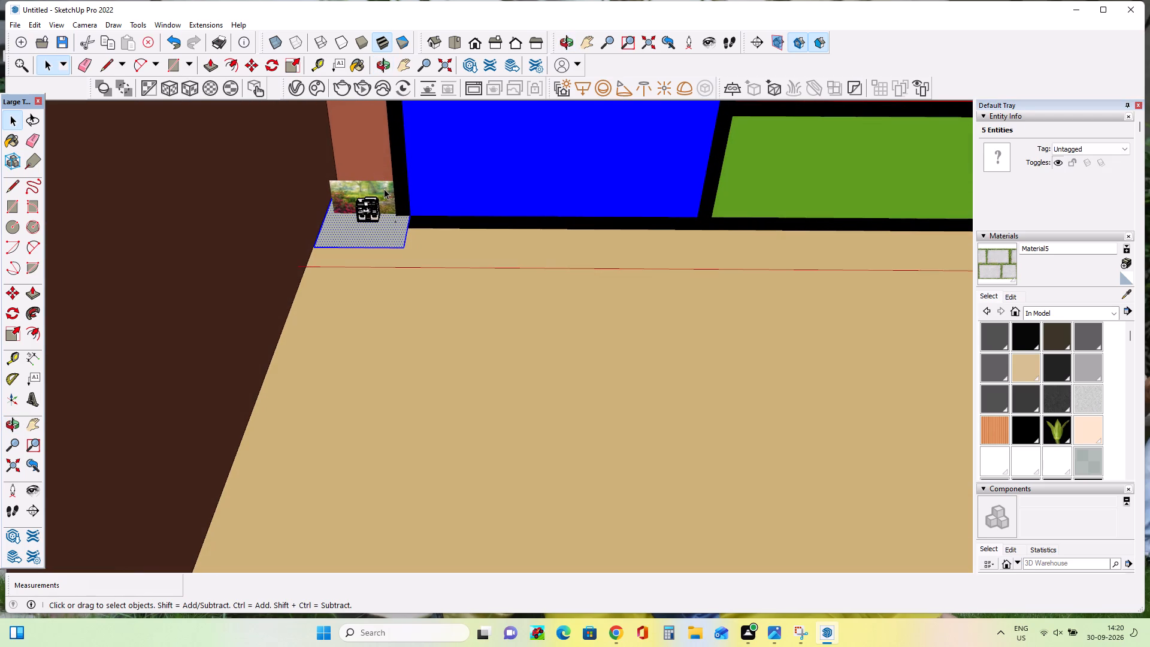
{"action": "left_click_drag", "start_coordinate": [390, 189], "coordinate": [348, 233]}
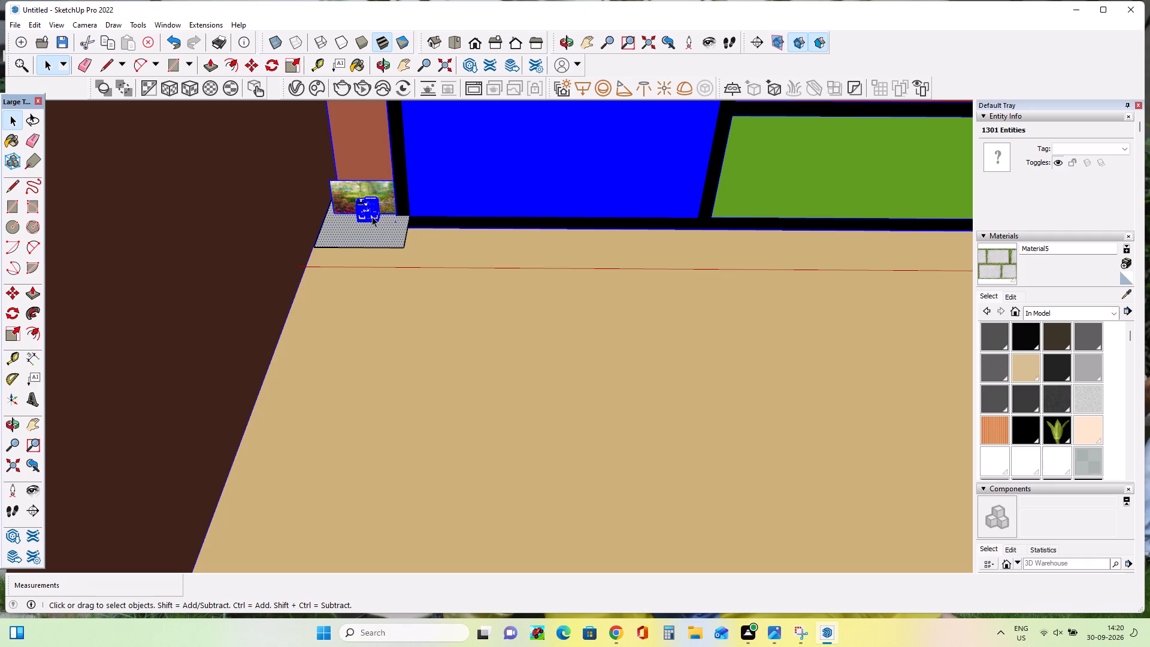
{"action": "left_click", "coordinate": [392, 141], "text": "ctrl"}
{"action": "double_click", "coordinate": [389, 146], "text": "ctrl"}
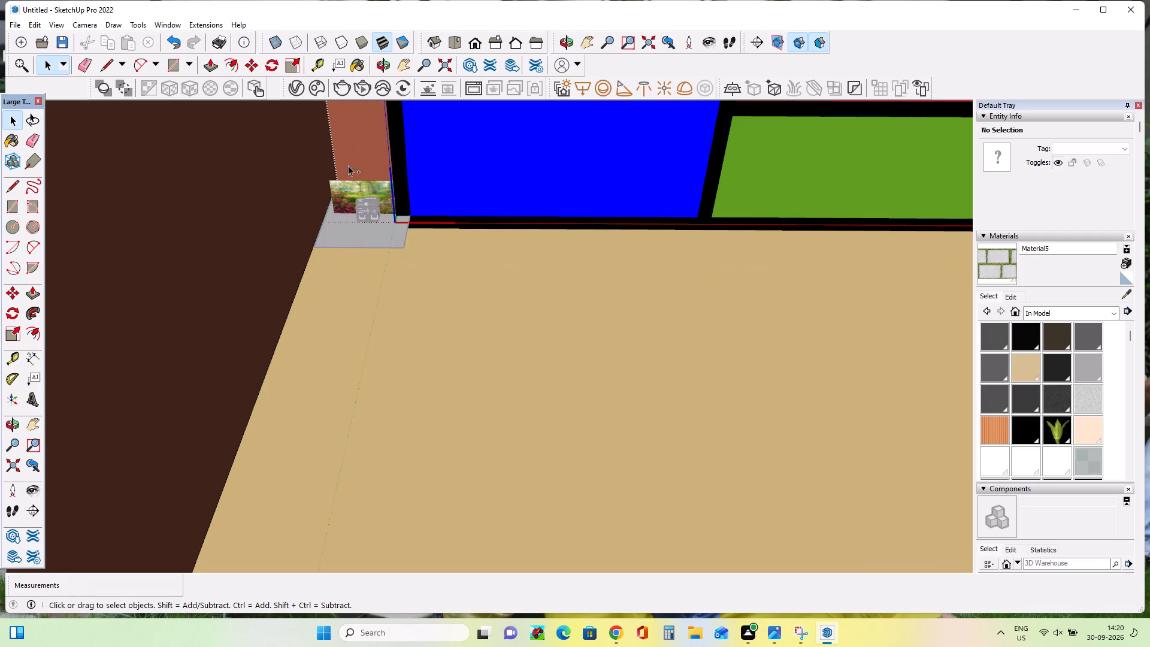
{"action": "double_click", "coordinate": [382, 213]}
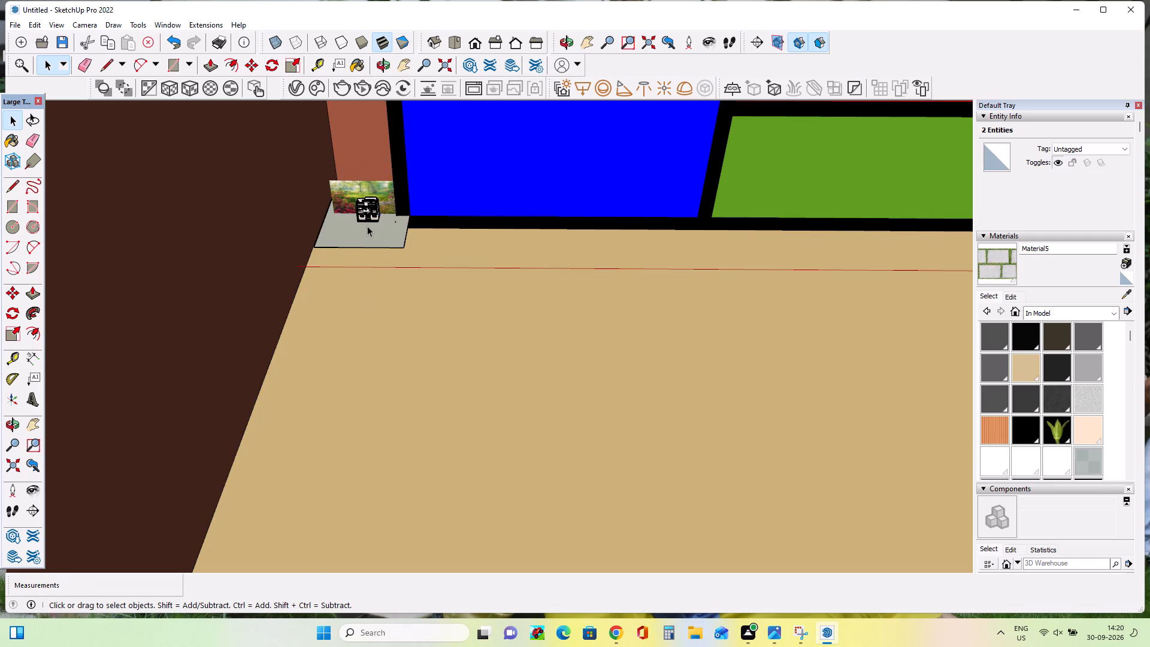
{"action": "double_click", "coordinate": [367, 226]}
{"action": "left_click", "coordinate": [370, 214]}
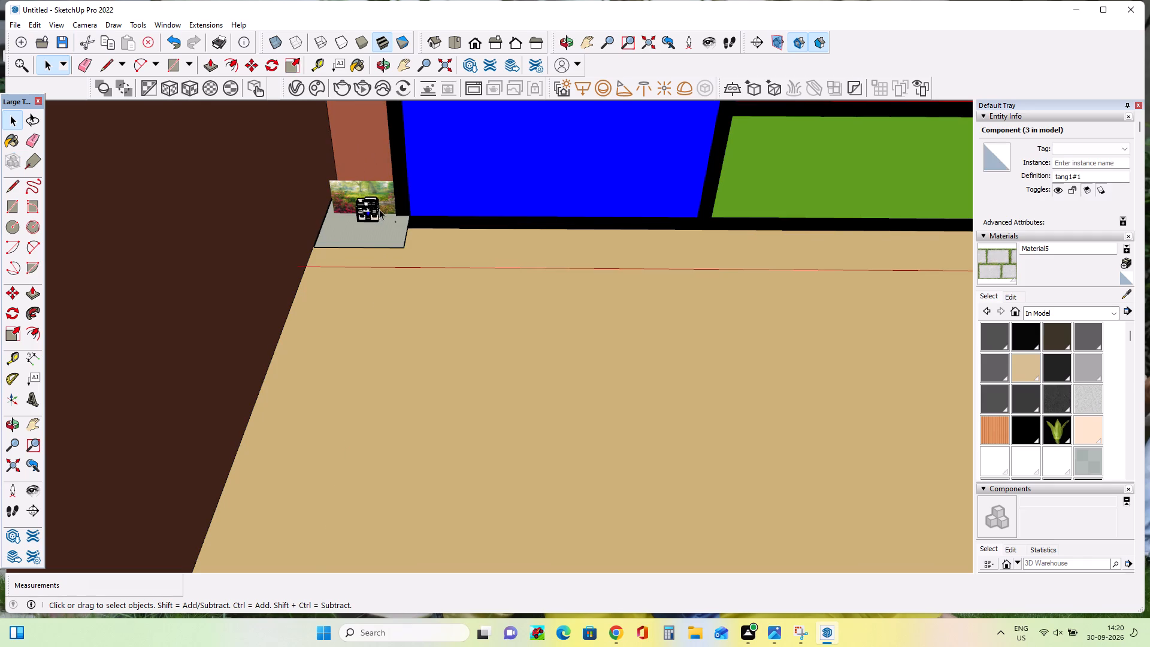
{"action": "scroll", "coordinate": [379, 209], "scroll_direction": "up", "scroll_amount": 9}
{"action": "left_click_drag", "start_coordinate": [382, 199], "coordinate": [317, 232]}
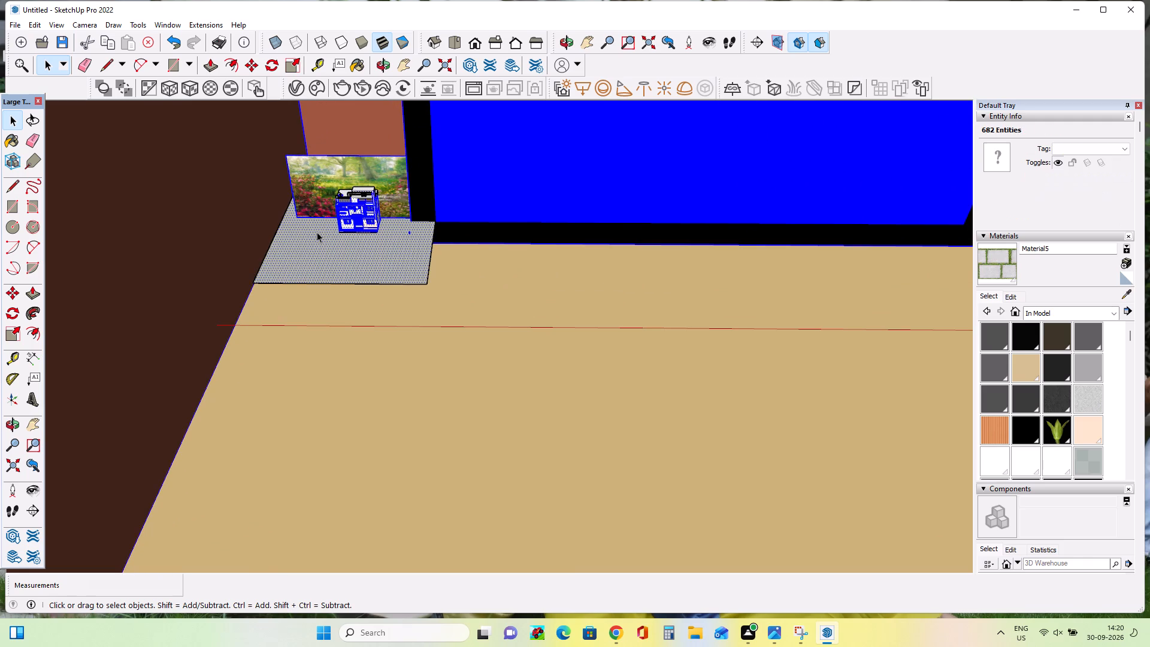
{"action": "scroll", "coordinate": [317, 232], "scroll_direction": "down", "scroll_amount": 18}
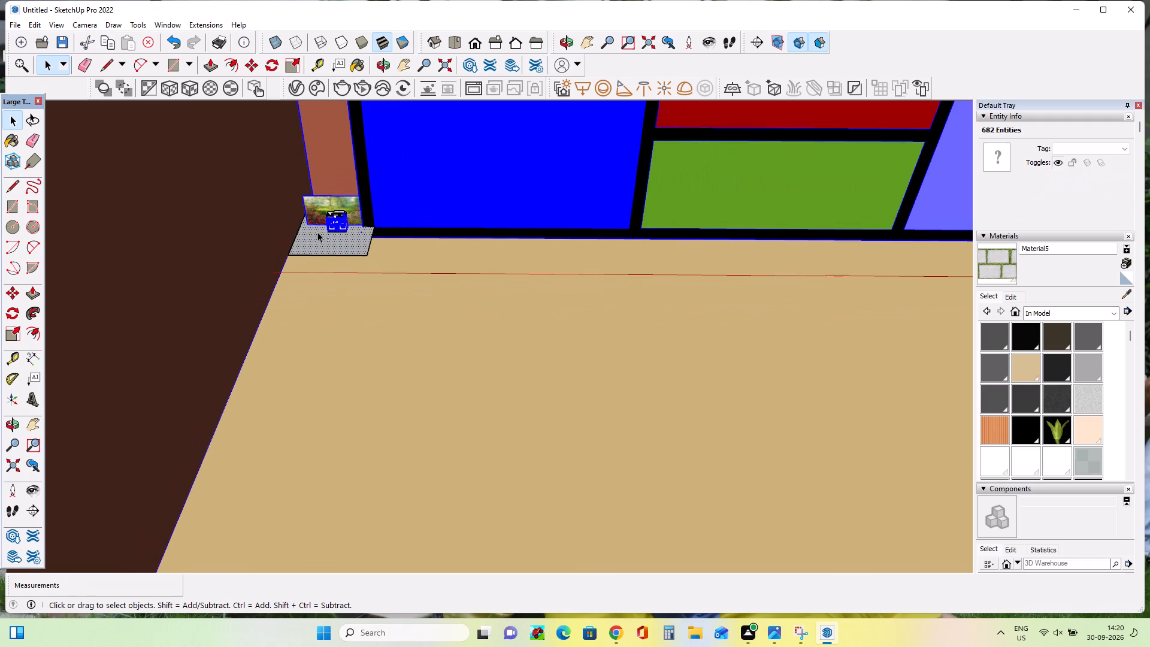
Undo the placement of the tang1 room around the house and garden backdrop.
{"action": "key", "text": "ctrl+z"}
{"action": "key", "text": "ctrl+z"}
{"action": "key", "text": "ctrl+z"}
{"action": "key", "text": "ctrl+z"}
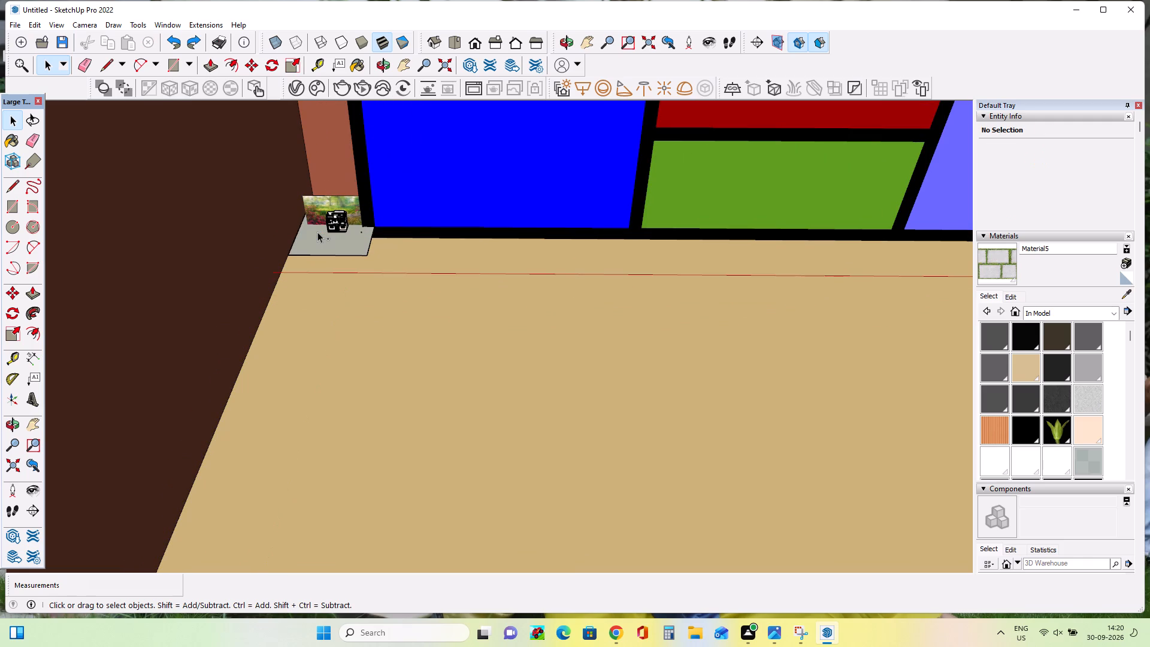
{"action": "key", "text": "ctrl+z"}
{"action": "key", "text": "ctrl+z"}
{"action": "key", "text": "ctrl+z"}
{"action": "key", "text": "ctrl+z"}
Return to a close view of the house on its paving and examine it against the garden backdrop.
{"action": "middle_click_drag", "start_coordinate": [317, 310], "coordinate": [467, 234]}
{"action": "scroll", "coordinate": [337, 235], "scroll_direction": "up", "scroll_amount": 20}
{"action": "scroll", "coordinate": [337, 235], "scroll_direction": "up", "scroll_amount": 6}
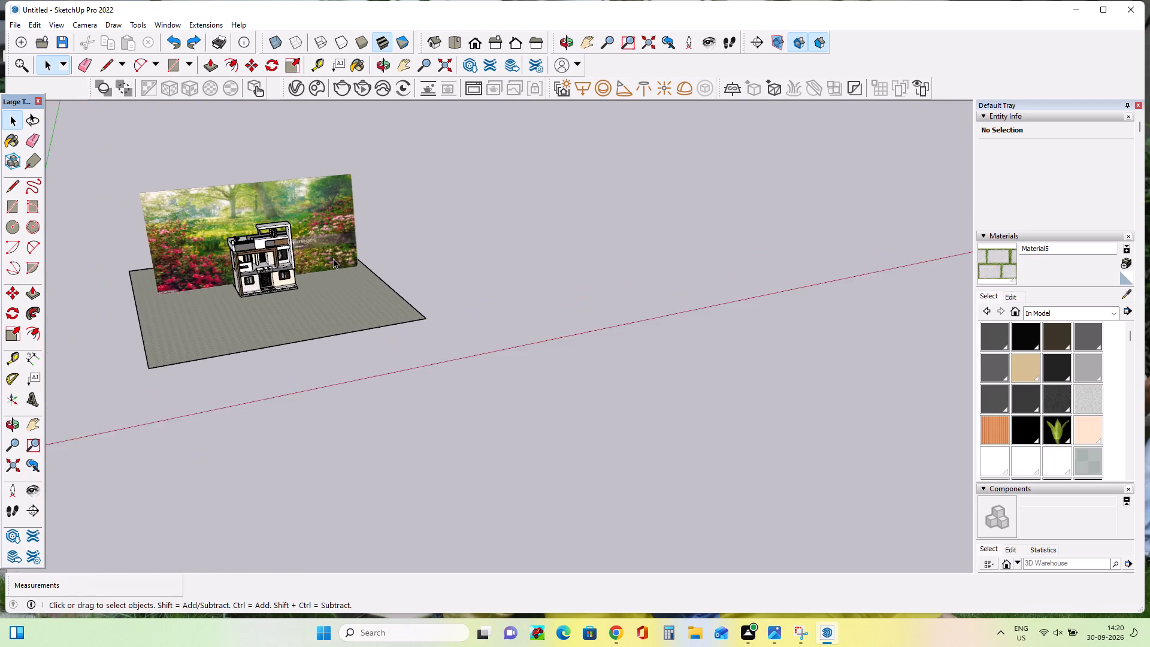
{"action": "scroll", "coordinate": [333, 258], "scroll_direction": "up", "scroll_amount": 4}
{"action": "middle_click_drag", "start_coordinate": [469, 383], "coordinate": [356, 421]}
{"action": "scroll", "coordinate": [289, 263], "scroll_direction": "up", "scroll_amount": 4}
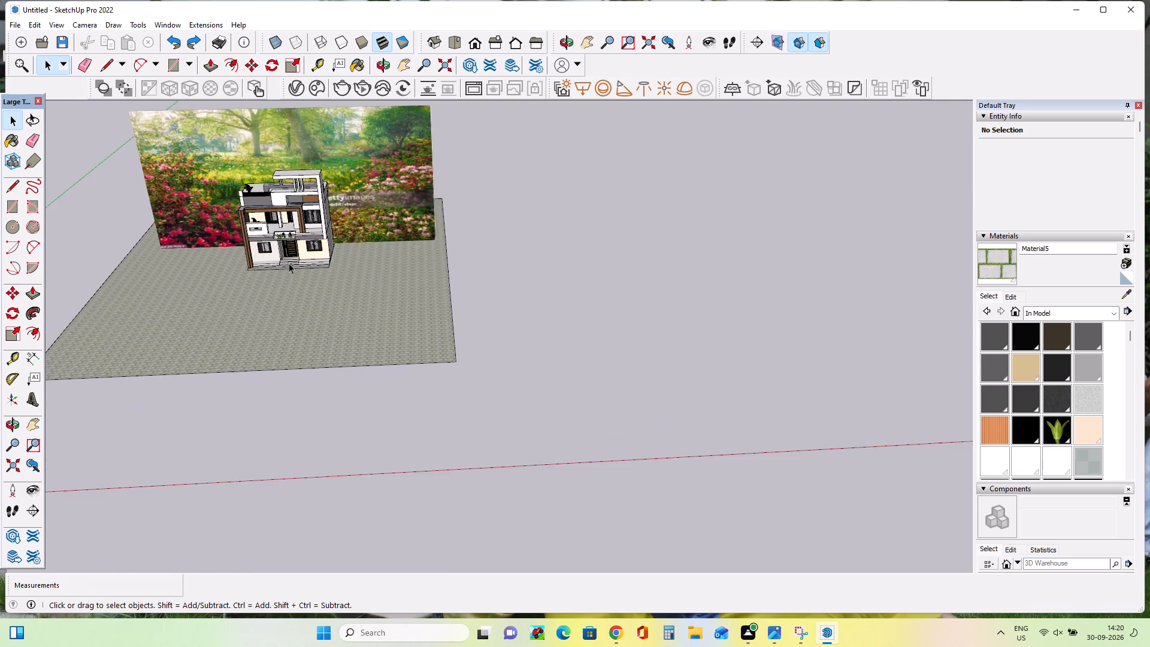
{"action": "scroll", "coordinate": [289, 263], "scroll_direction": "up", "scroll_amount": 5}
{"action": "double_click", "coordinate": [33, 425]}
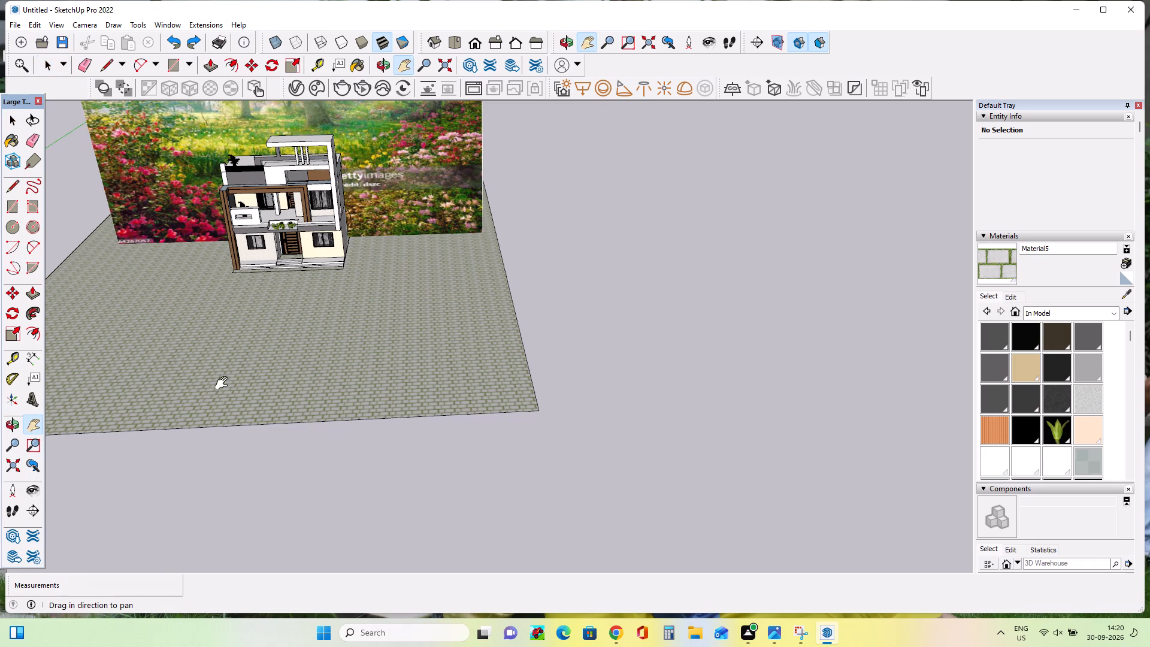
{"action": "left_click", "coordinate": [224, 383]}
{"action": "left_click_drag", "start_coordinate": [235, 392], "coordinate": [368, 527]}
{"action": "scroll", "coordinate": [393, 445], "scroll_direction": "up", "scroll_amount": 3}
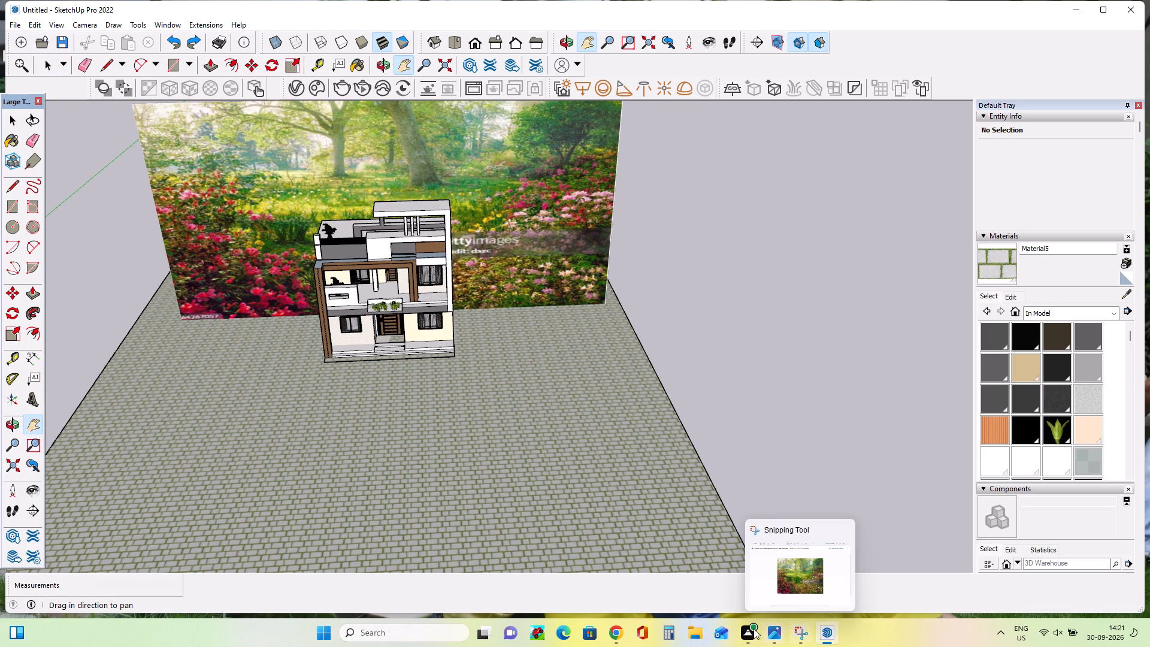
In Chrome, download the plain rectangular glass panel model "glass" from the 3D Warehouse results as a SketchUp file.
{"action": "left_click", "coordinate": [616, 638]}
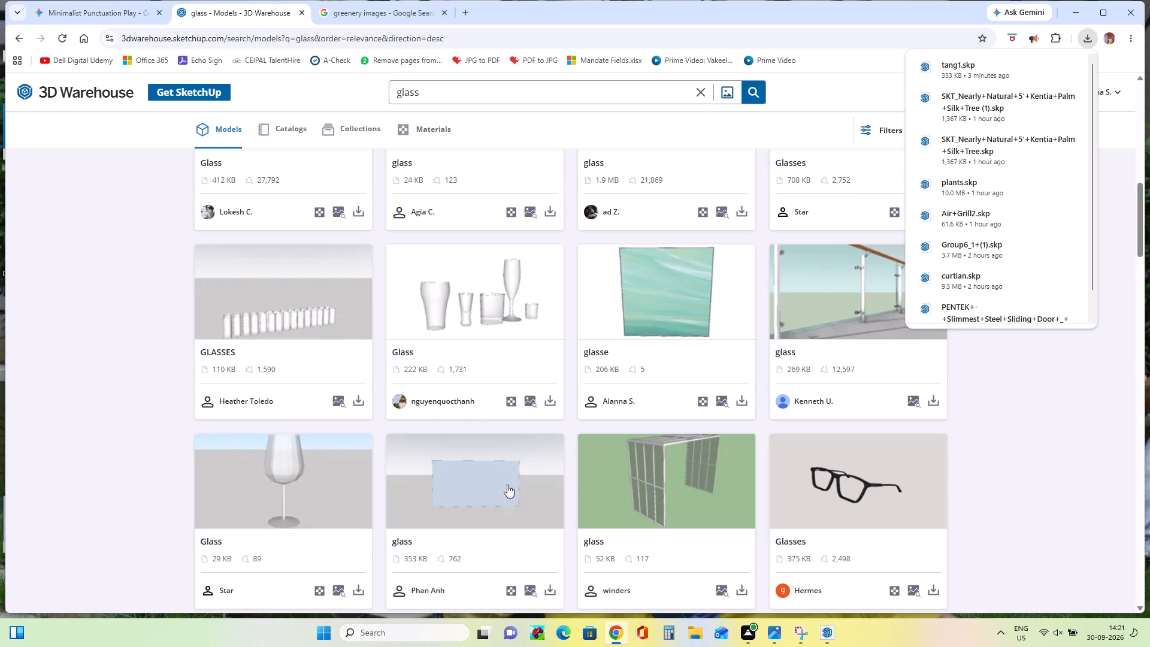
{"action": "scroll", "coordinate": [488, 521], "scroll_direction": "down", "scroll_amount": 2}
{"action": "double_click", "coordinate": [476, 370]}
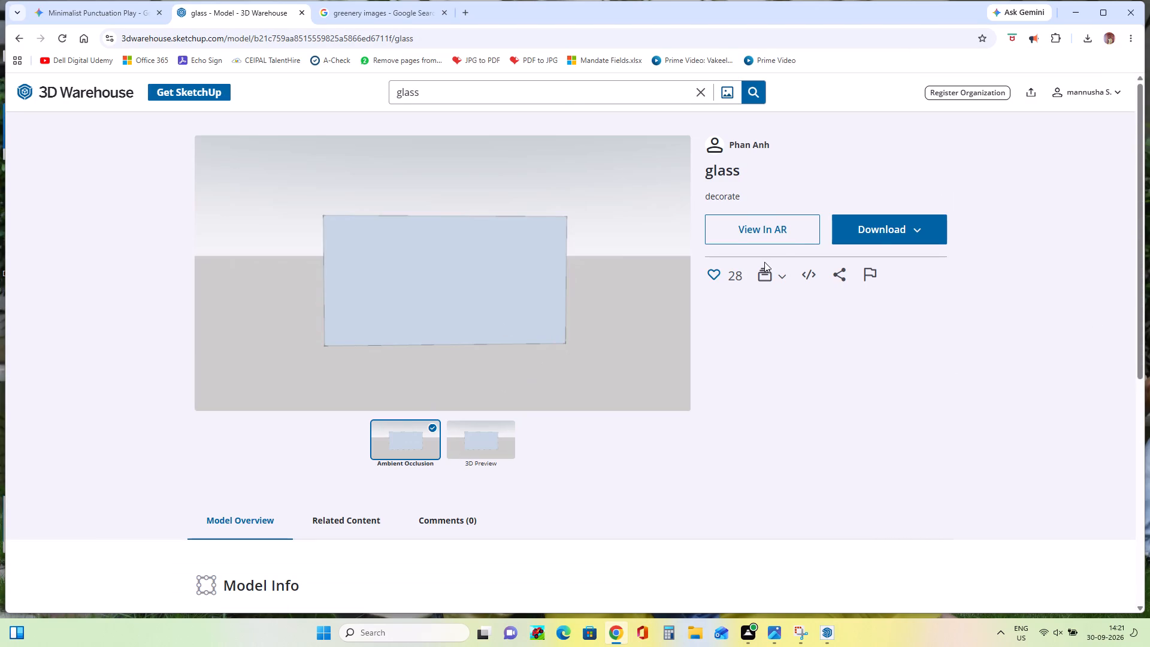
{"action": "left_click", "coordinate": [873, 228]}
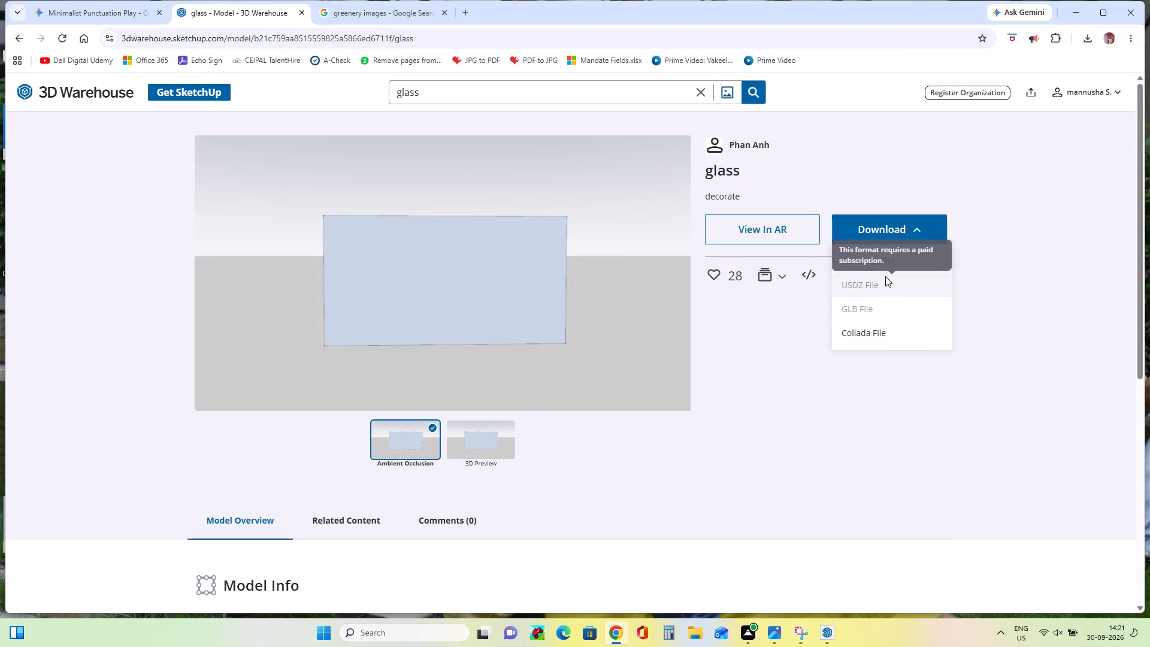
{"action": "double_click", "coordinate": [885, 264]}
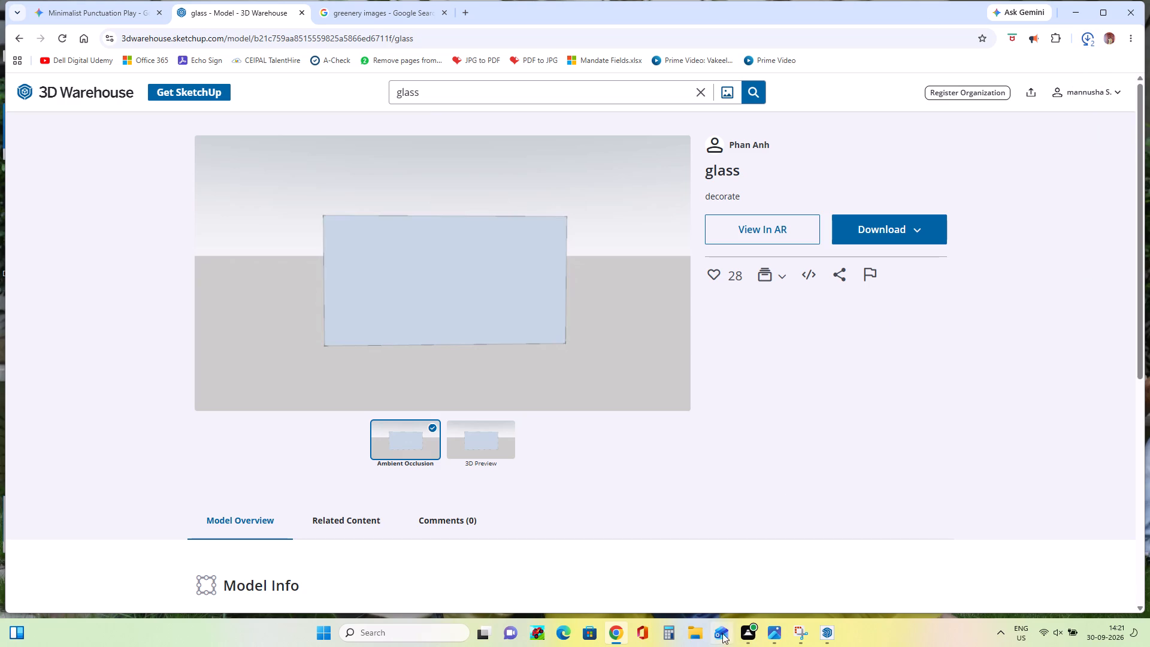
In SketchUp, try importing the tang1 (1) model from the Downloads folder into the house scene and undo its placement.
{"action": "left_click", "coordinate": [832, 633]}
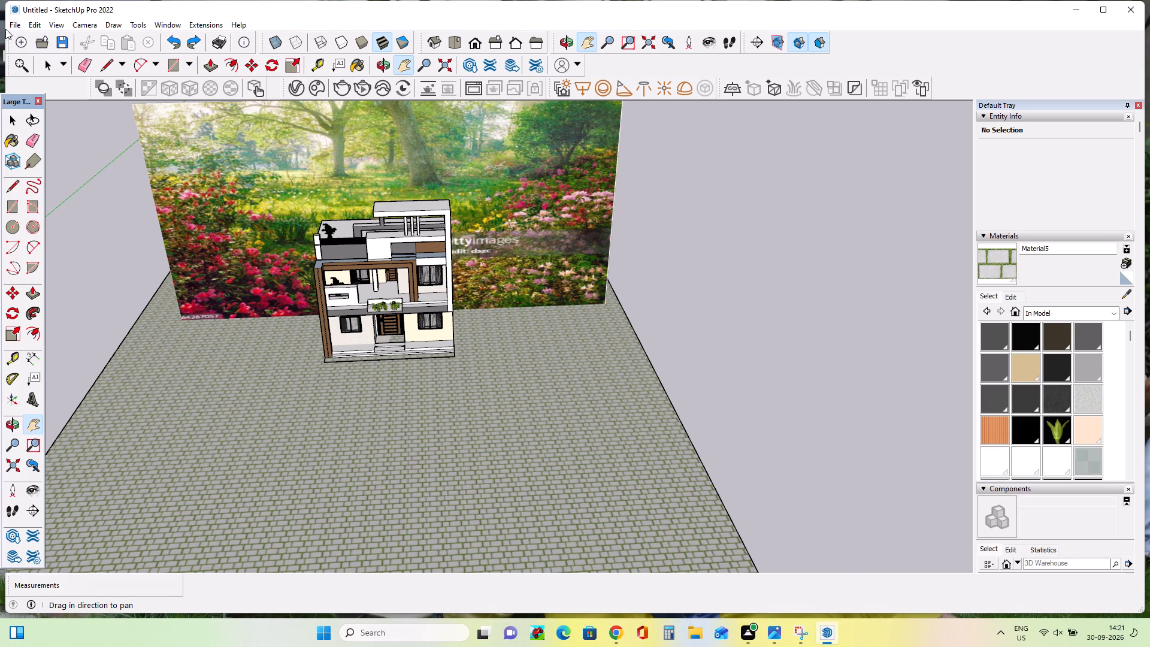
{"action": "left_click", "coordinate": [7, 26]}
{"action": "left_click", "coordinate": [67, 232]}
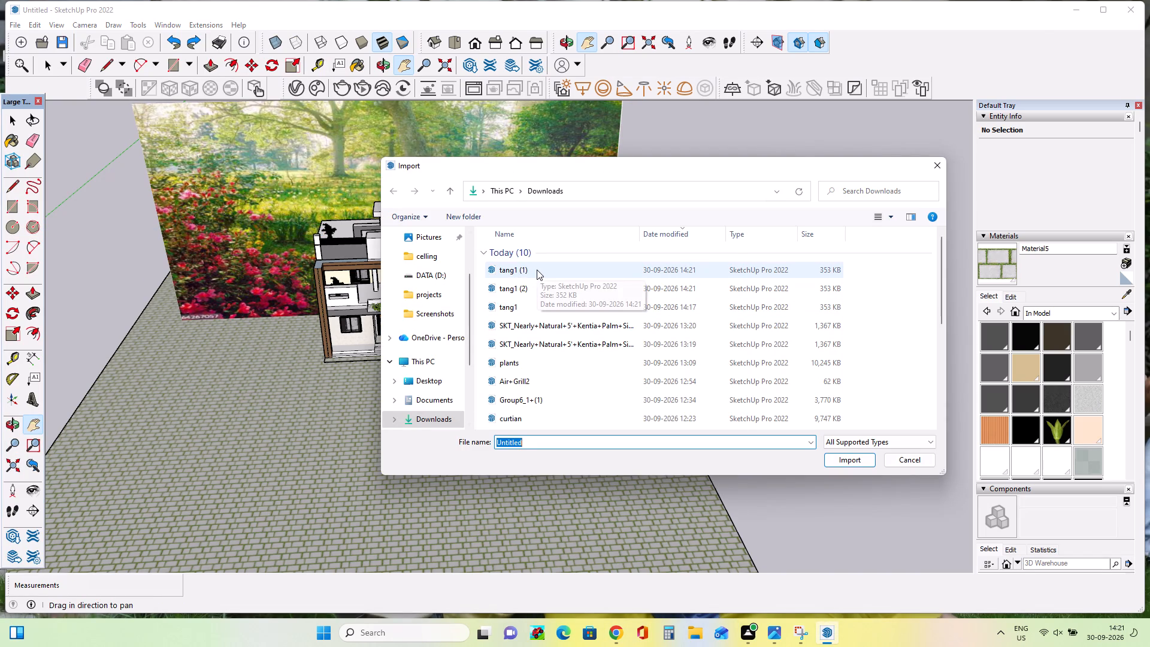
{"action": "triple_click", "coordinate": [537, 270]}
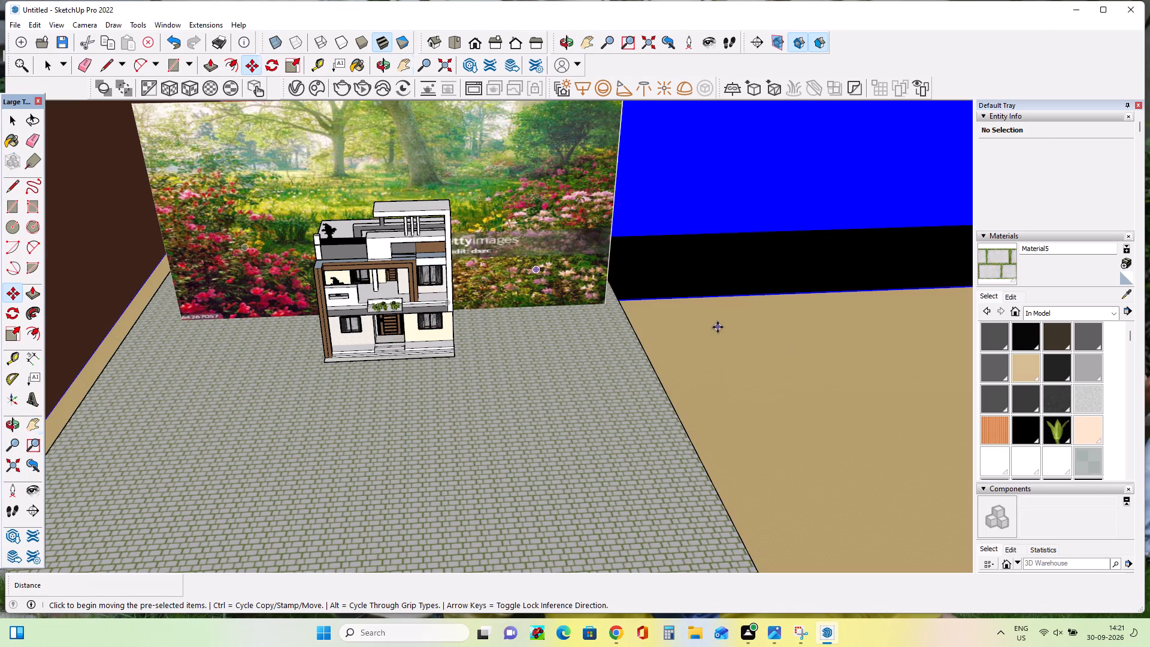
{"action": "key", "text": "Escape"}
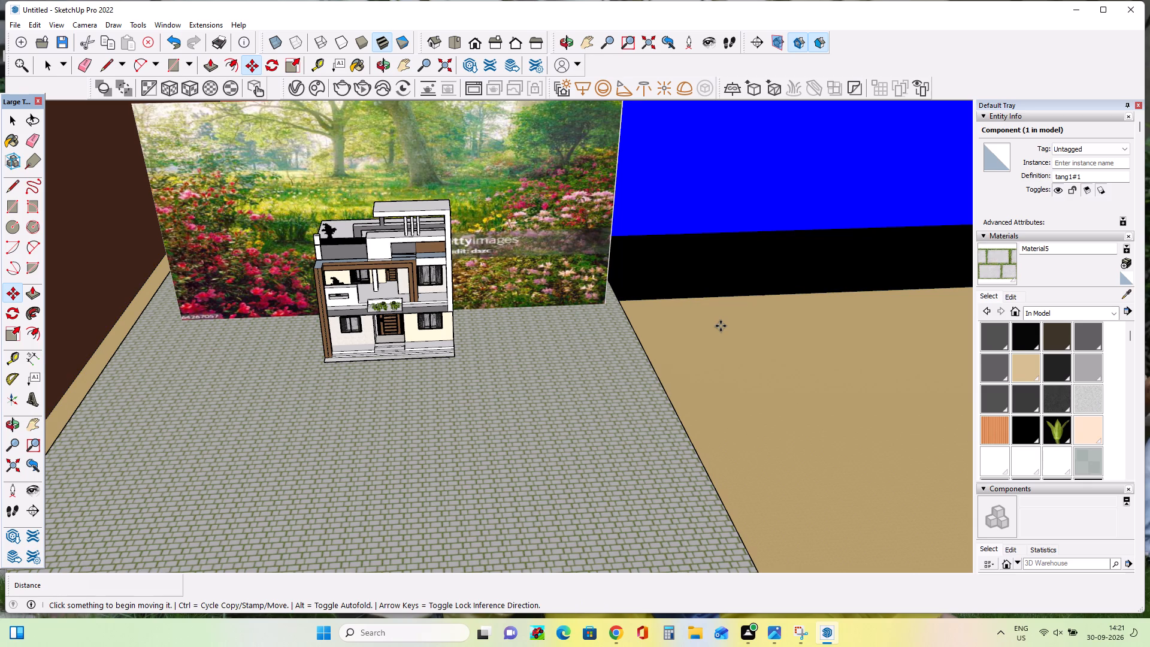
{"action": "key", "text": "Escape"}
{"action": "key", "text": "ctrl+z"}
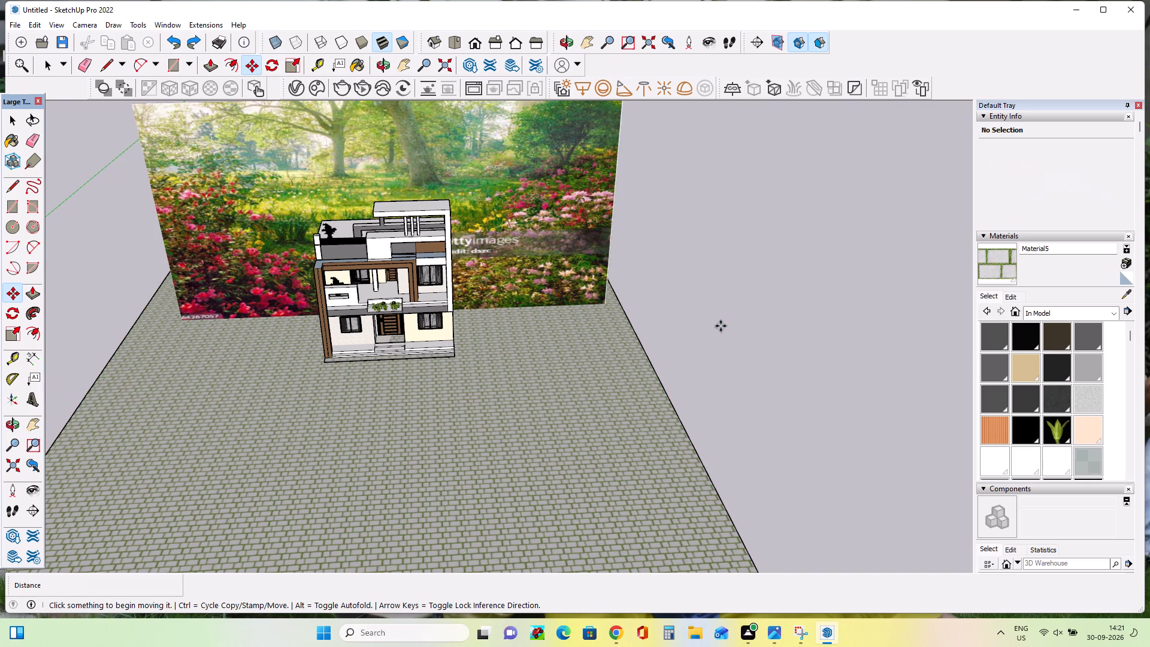
In Chrome, return to the 3D Warehouse glass results and download the small rectangular "Glass" panel model (83 KB) as a SketchUp file.
{"action": "scroll", "coordinate": [721, 326], "scroll_direction": "down", "scroll_amount": 7}
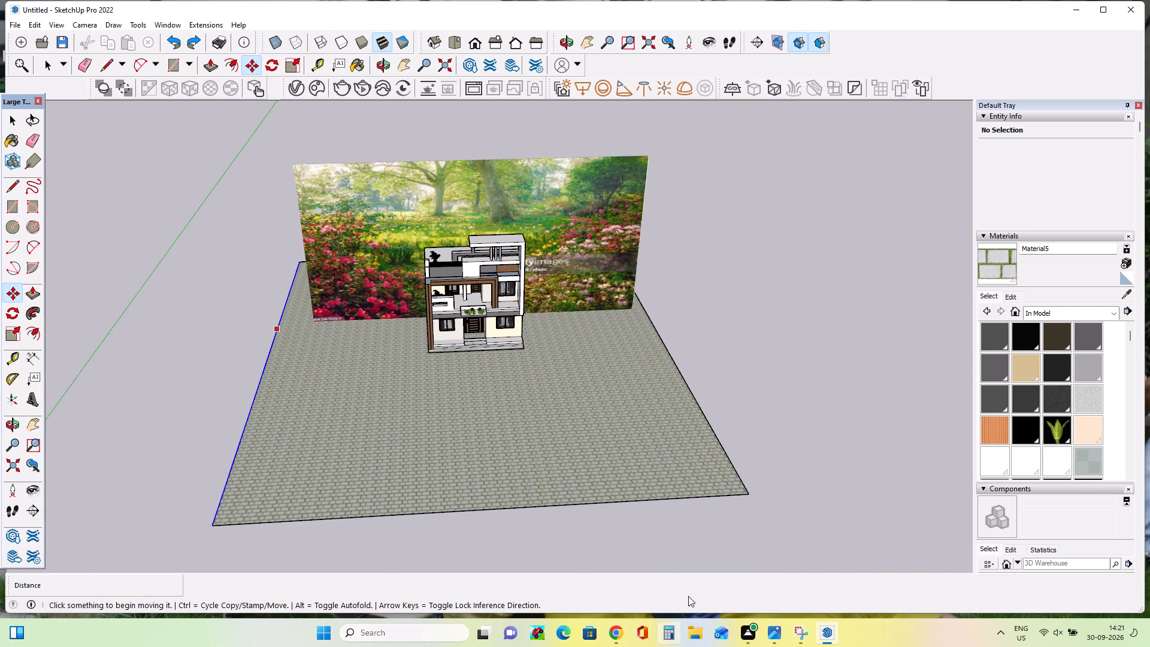
{"action": "left_click", "coordinate": [615, 634]}
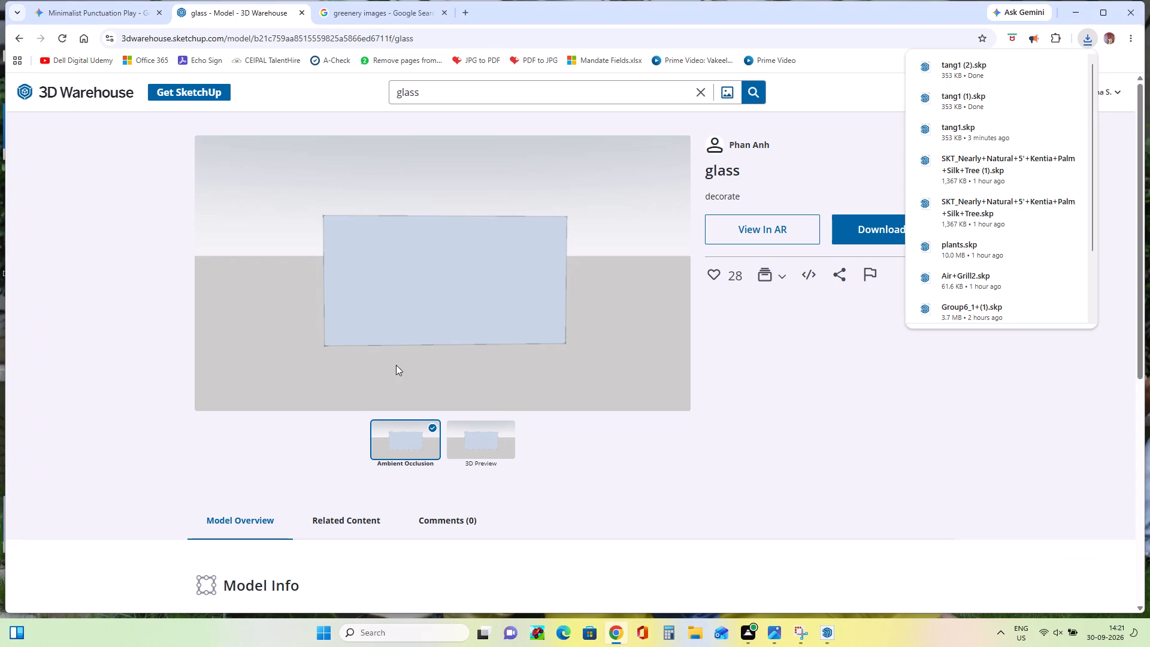
{"action": "left_click", "coordinate": [22, 44]}
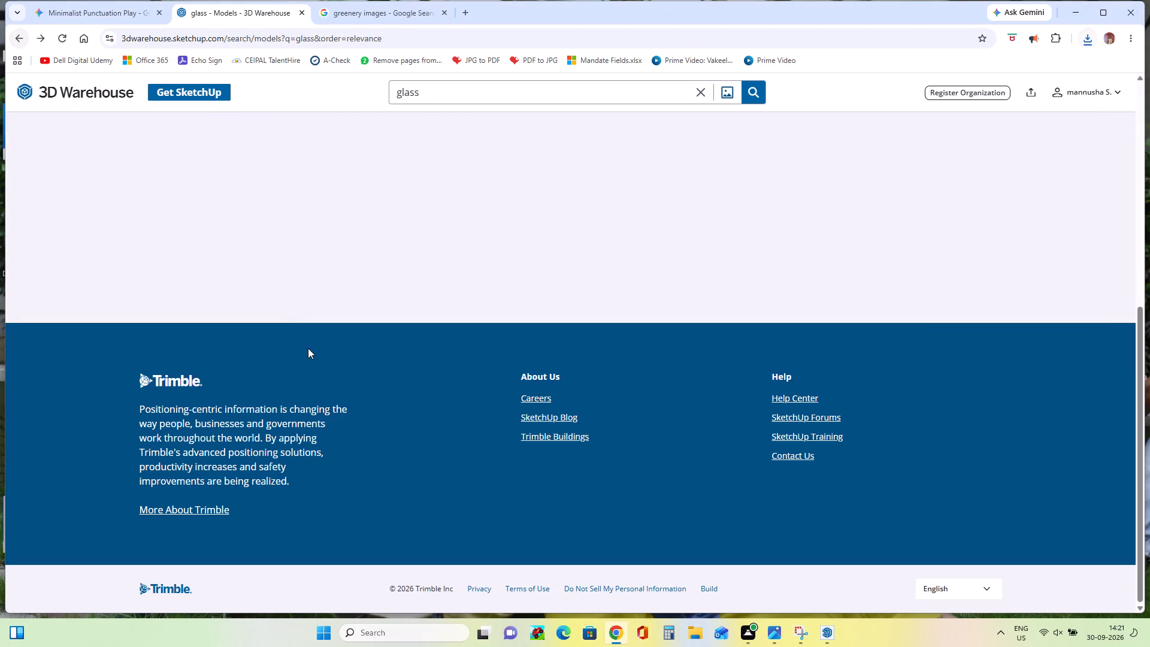
{"action": "scroll", "coordinate": [322, 346], "scroll_direction": "down", "scroll_amount": 3}
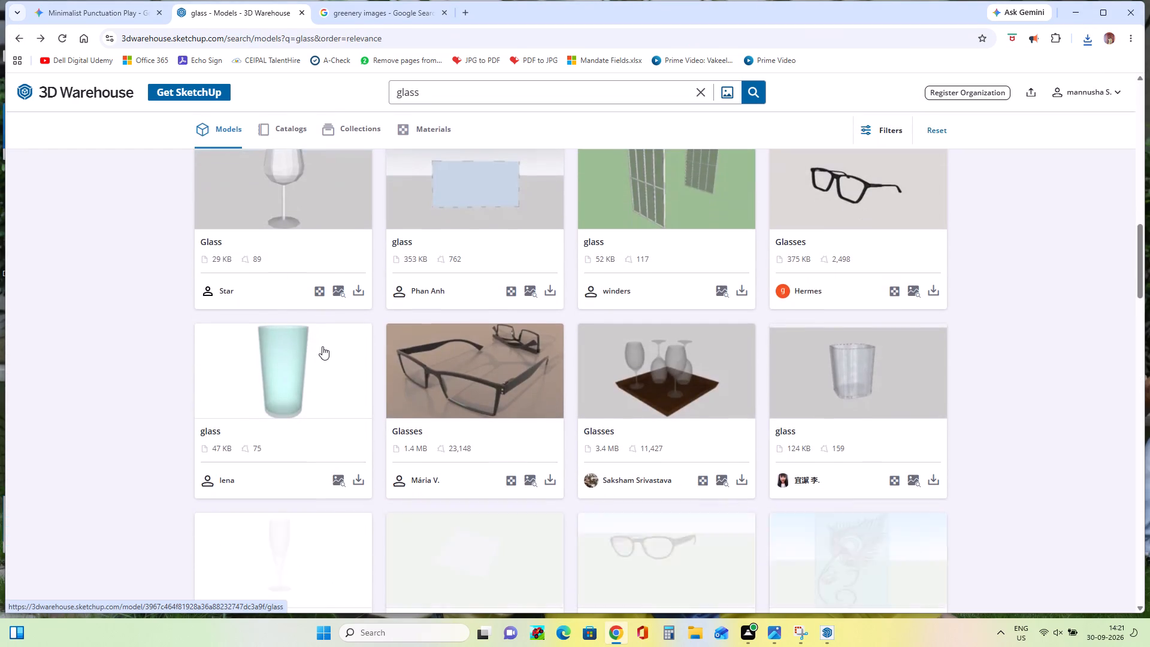
{"action": "scroll", "coordinate": [322, 346], "scroll_direction": "down", "scroll_amount": 10}
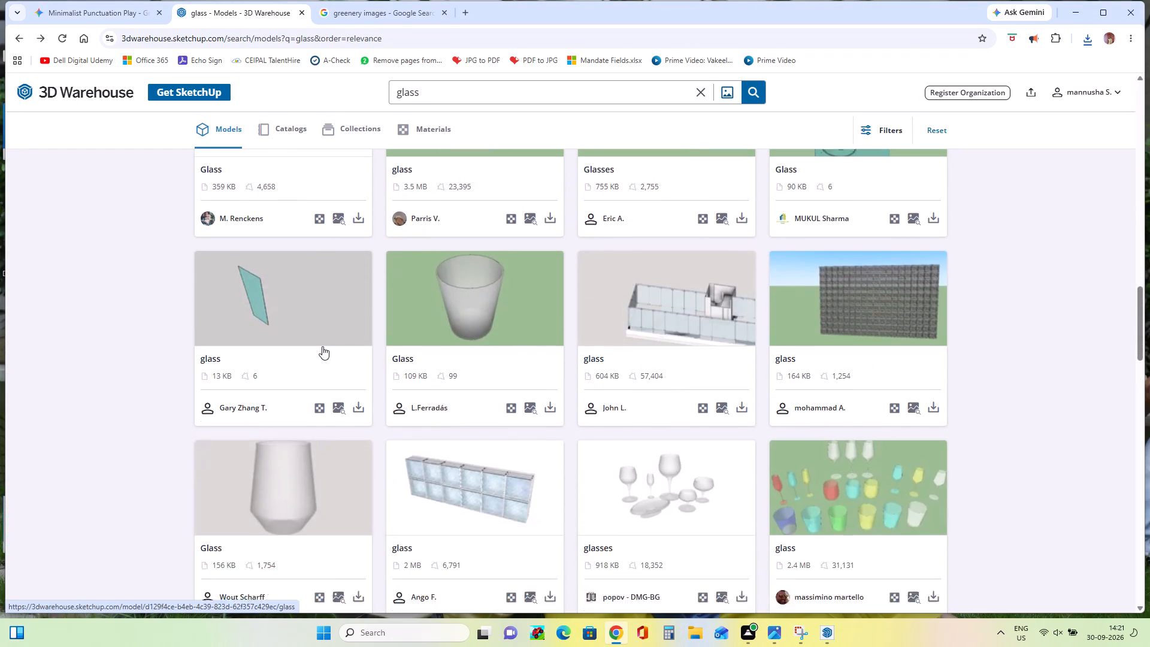
{"action": "scroll", "coordinate": [322, 346], "scroll_direction": "down", "scroll_amount": 4}
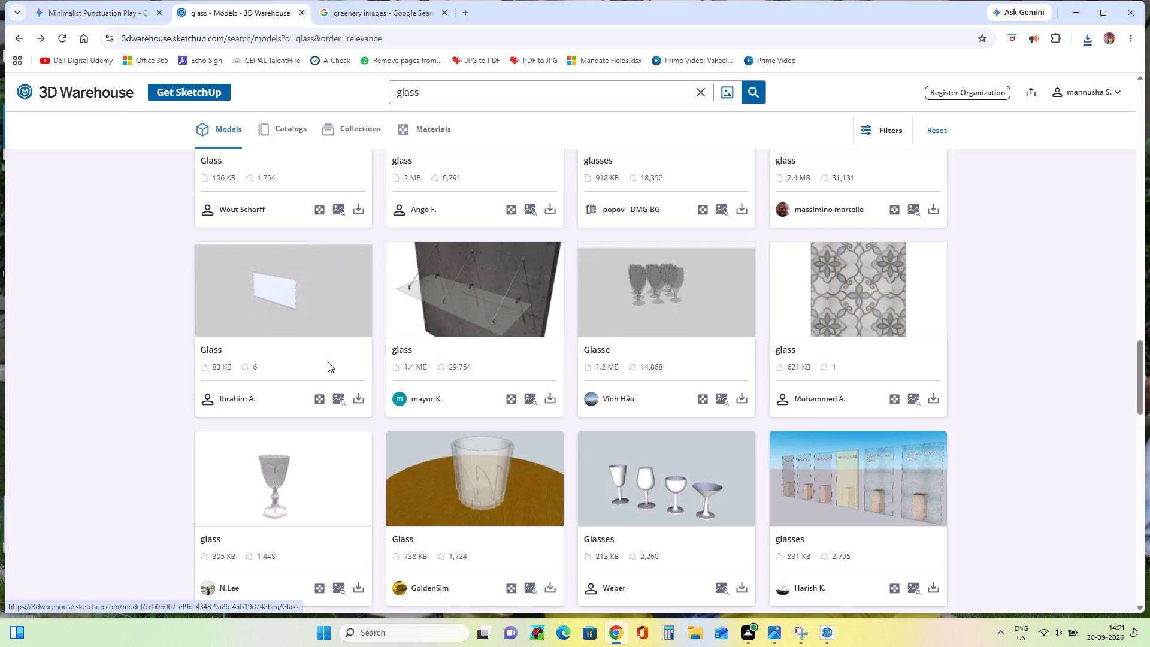
{"action": "left_click", "coordinate": [363, 395]}
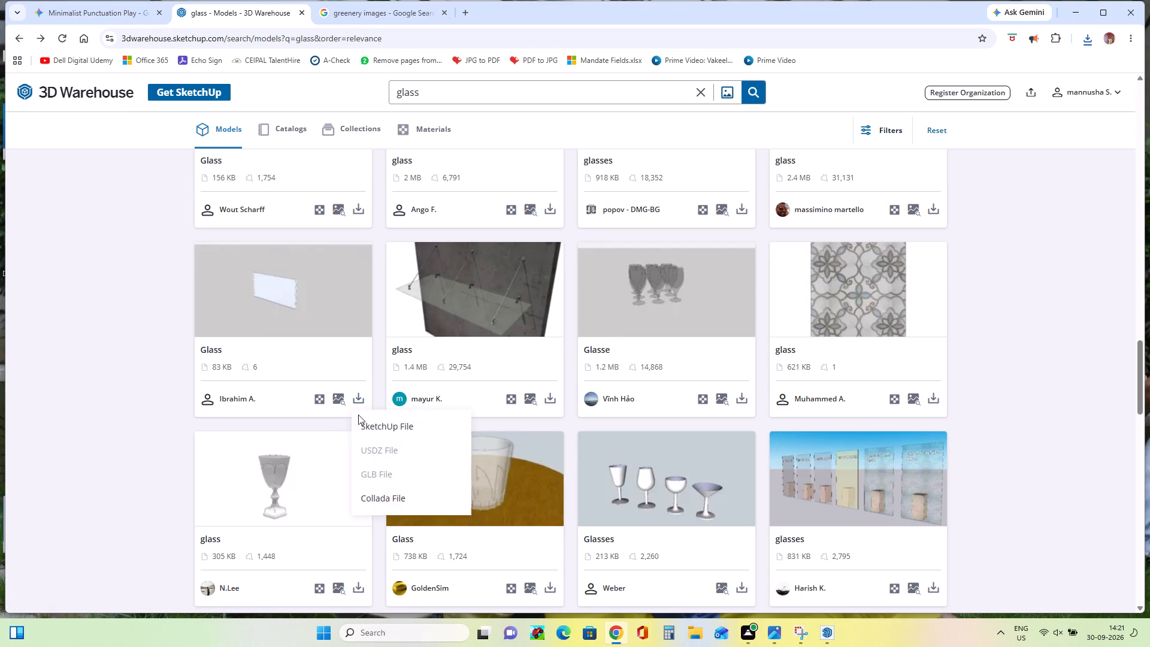
{"action": "left_click", "coordinate": [377, 427]}
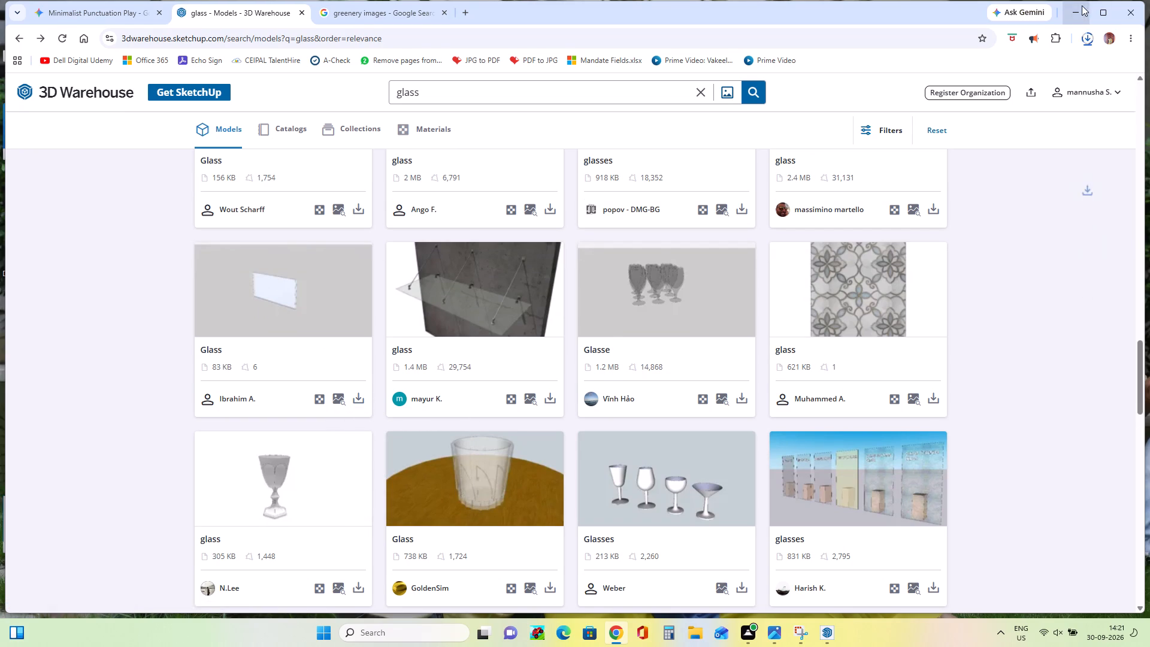
In SketchUp, import the Glass model from the Downloads folder and place it on the paving in front of the house, off to one side.
{"action": "left_click", "coordinate": [1077, 11]}
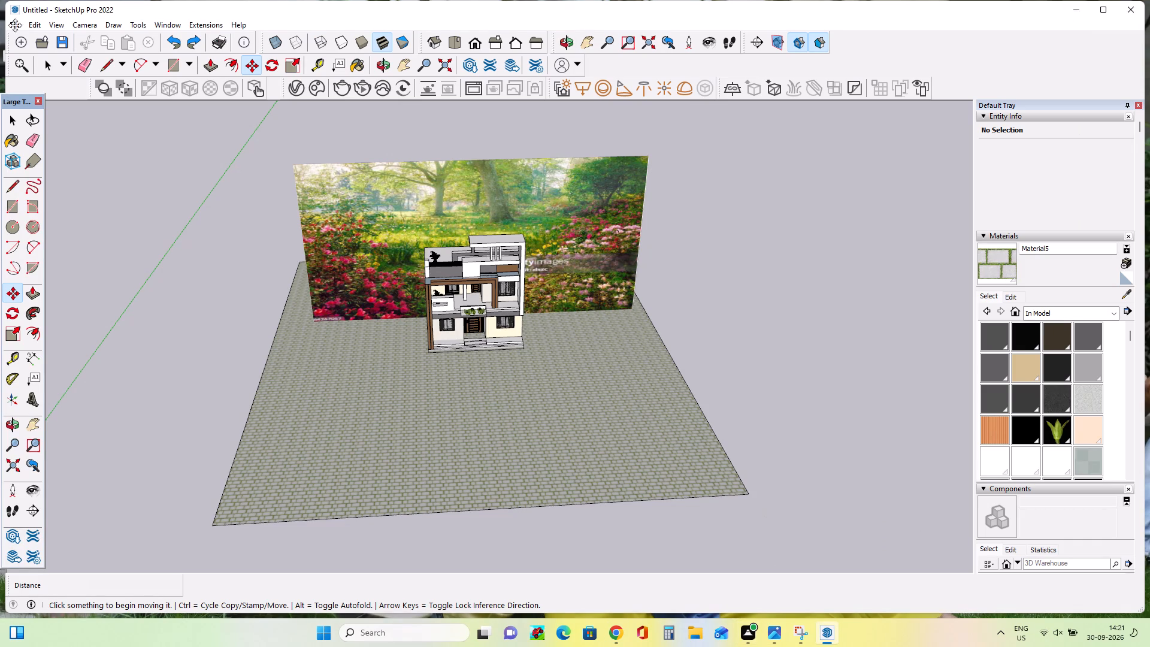
{"action": "left_click", "coordinate": [15, 28]}
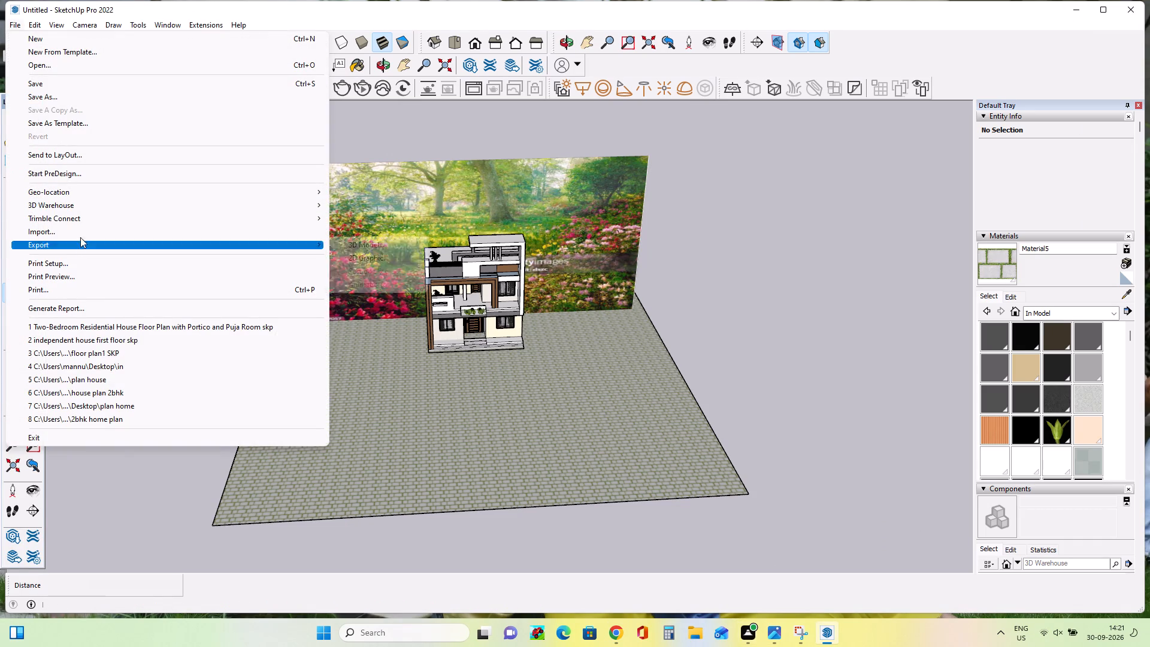
{"action": "double_click", "coordinate": [81, 234]}
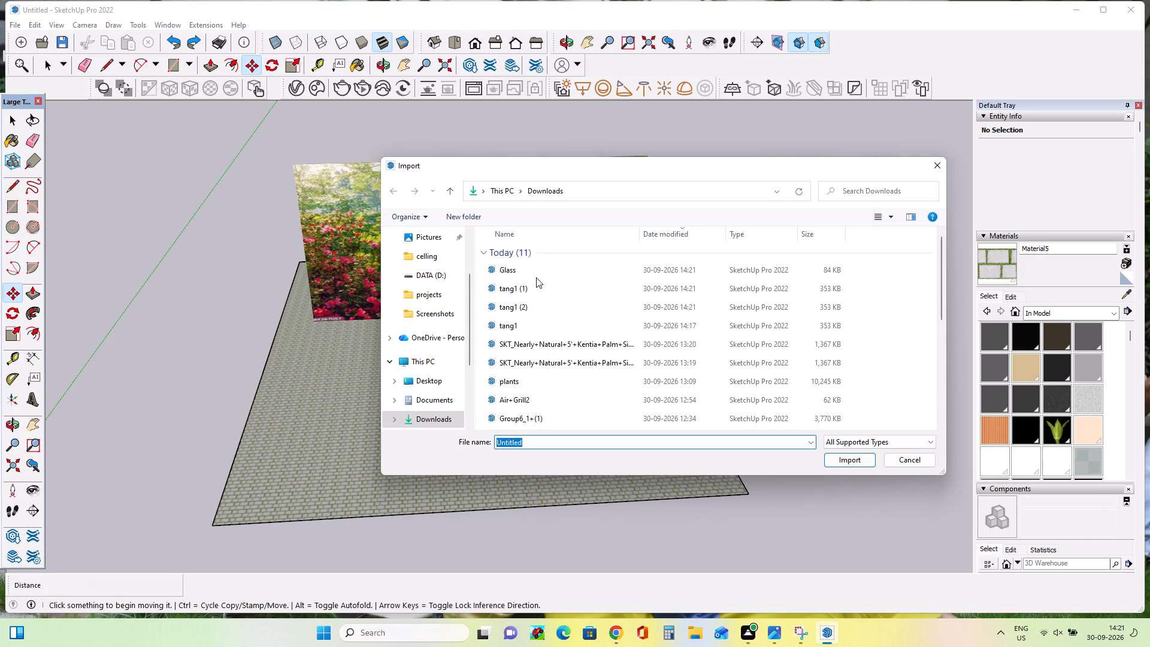
{"action": "left_click", "coordinate": [536, 277]}
{"action": "double_click", "coordinate": [859, 459]}
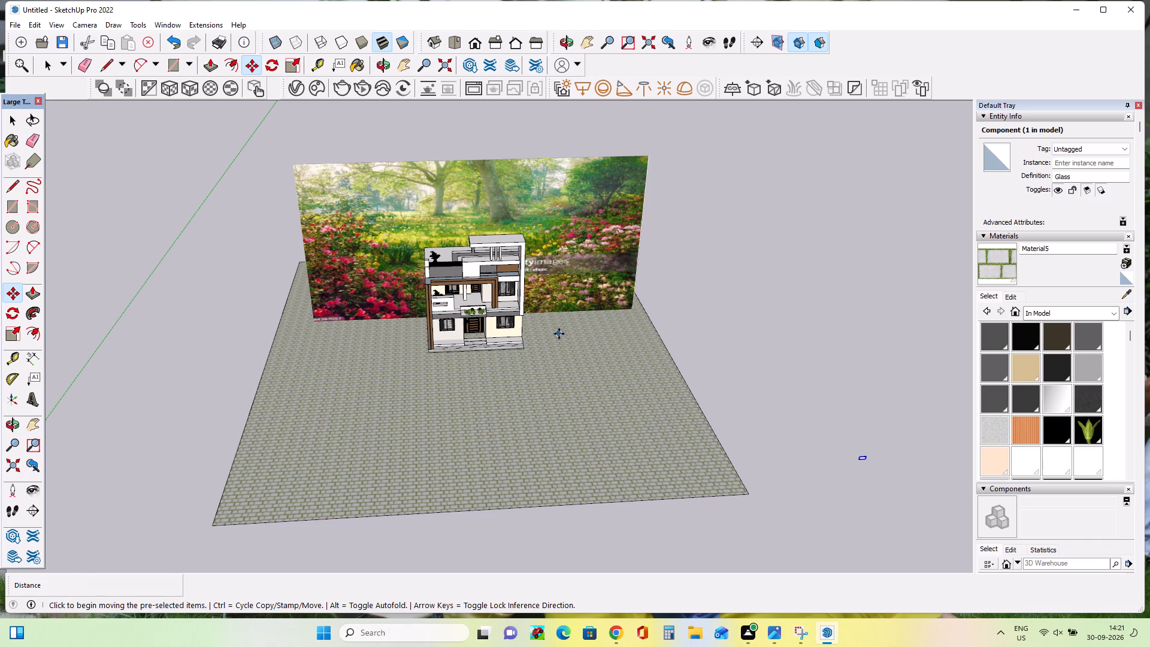
{"action": "double_click", "coordinate": [859, 462]}
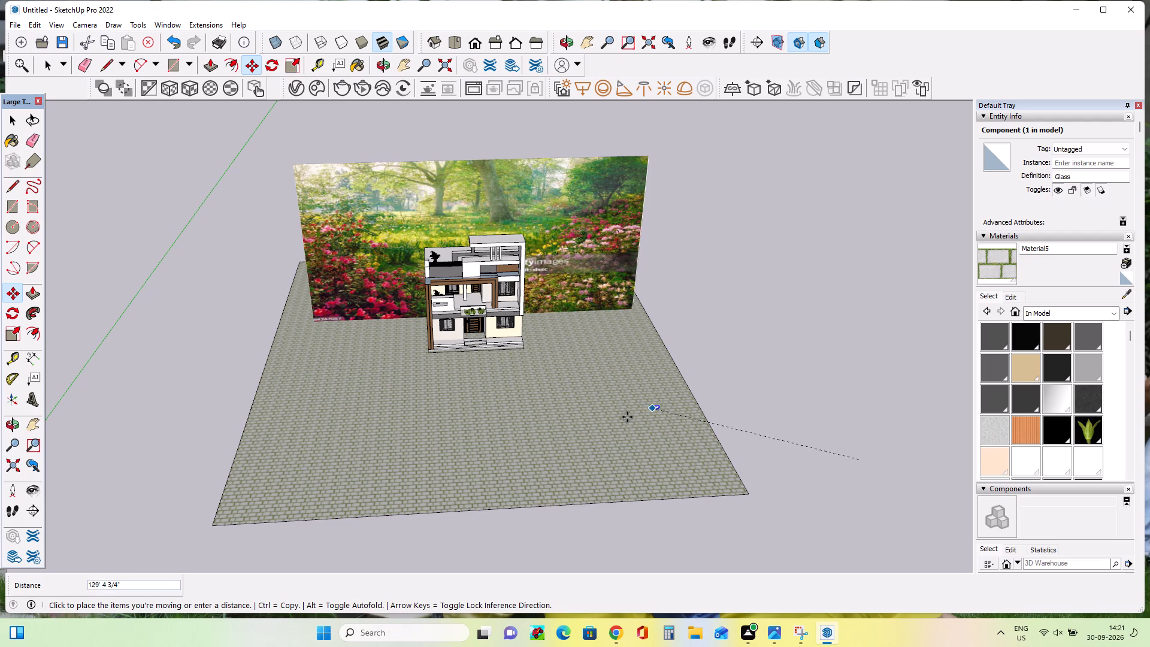
{"action": "double_click", "coordinate": [617, 419]}
Scale the glass panel taller on the paving, by a factor of about 1.37 and again by about 2.26.
{"action": "scroll", "coordinate": [627, 427], "scroll_direction": "up", "scroll_amount": 9}
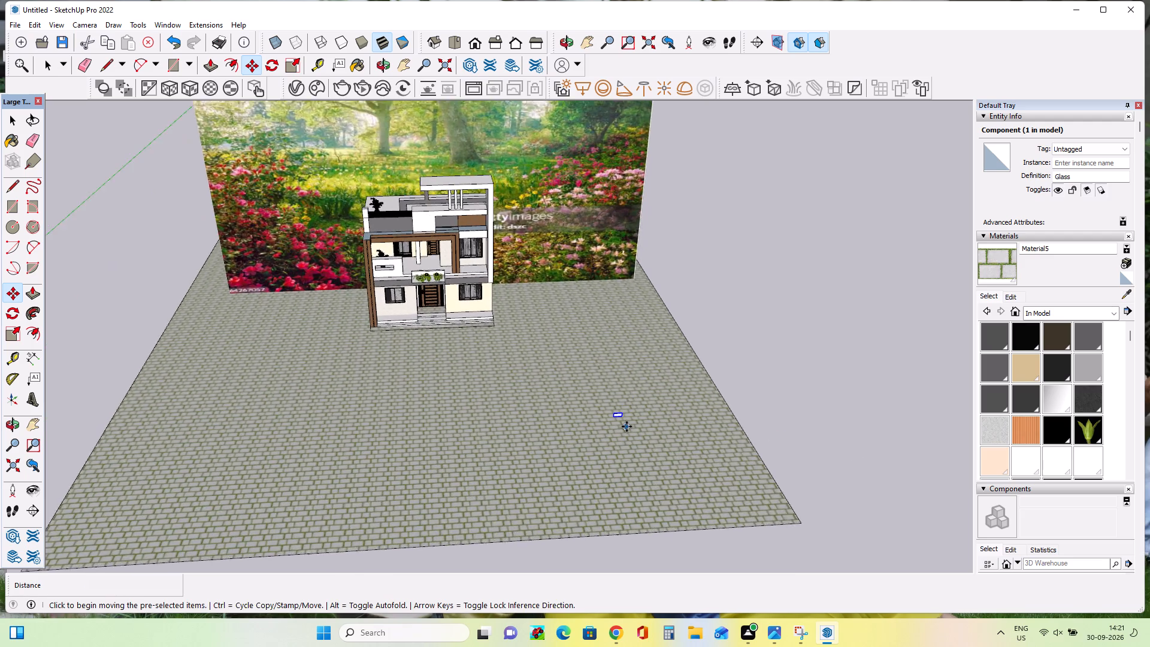
{"action": "scroll", "coordinate": [627, 427], "scroll_direction": "up", "scroll_amount": 9}
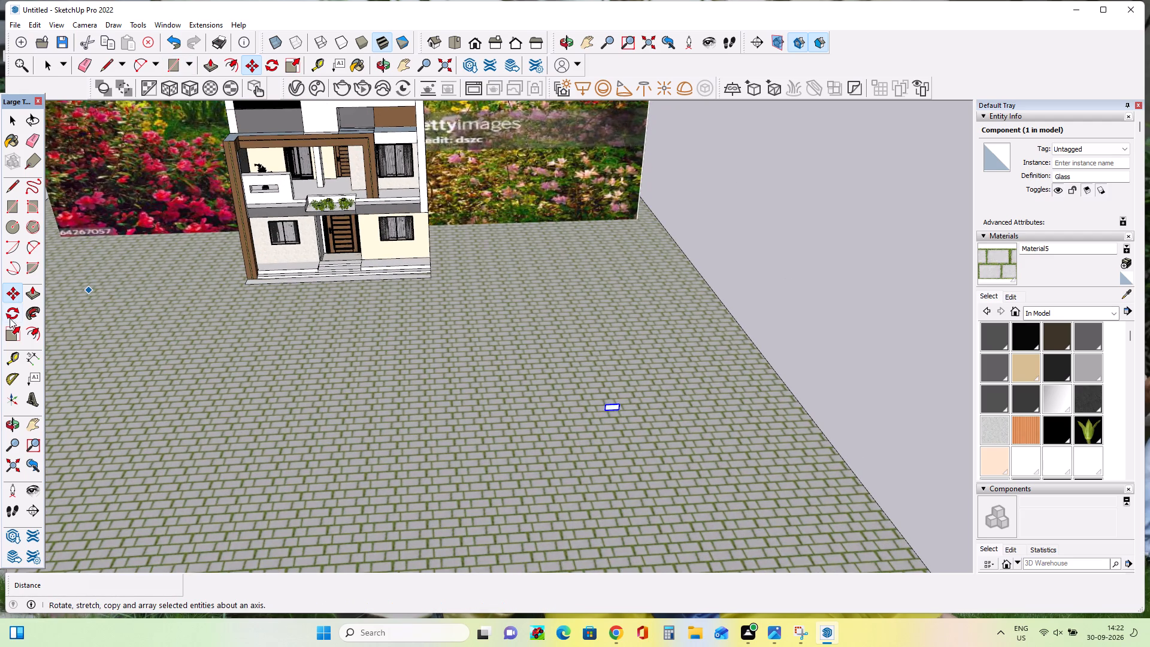
{"action": "left_click", "coordinate": [16, 341]}
{"action": "right_click", "coordinate": [16, 341]}
{"action": "left_click", "coordinate": [16, 341]}
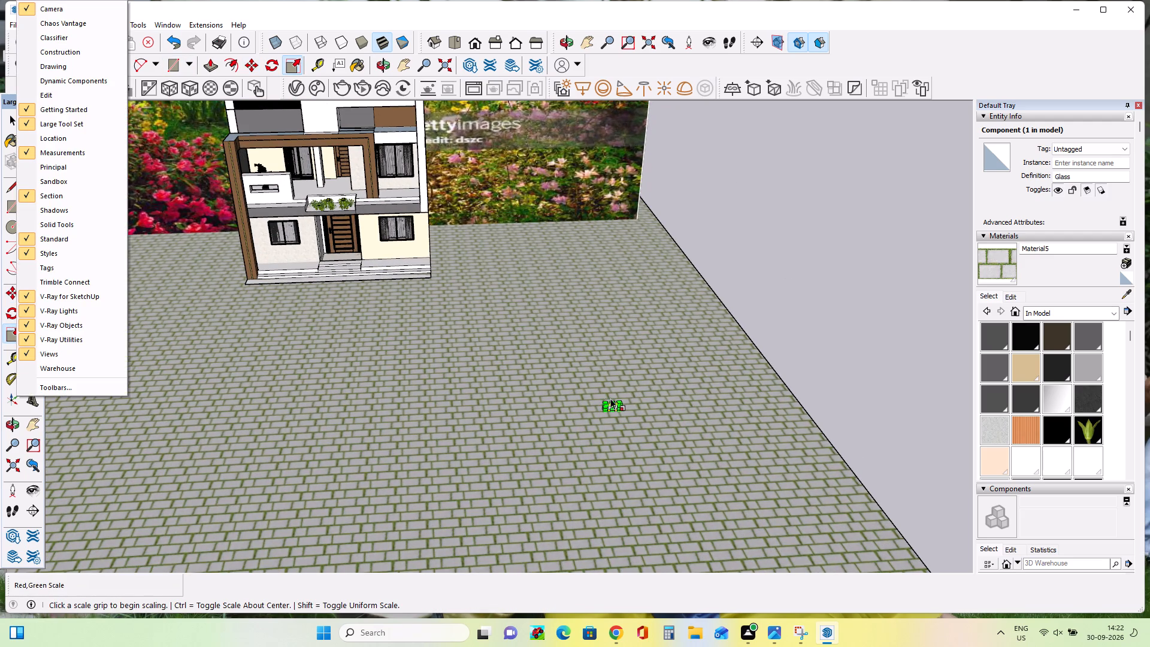
{"action": "scroll", "coordinate": [611, 405], "scroll_direction": "up", "scroll_amount": 10}
{"action": "left_click", "coordinate": [268, 317]}
{"action": "scroll", "coordinate": [622, 412], "scroll_direction": "up", "scroll_amount": 11}
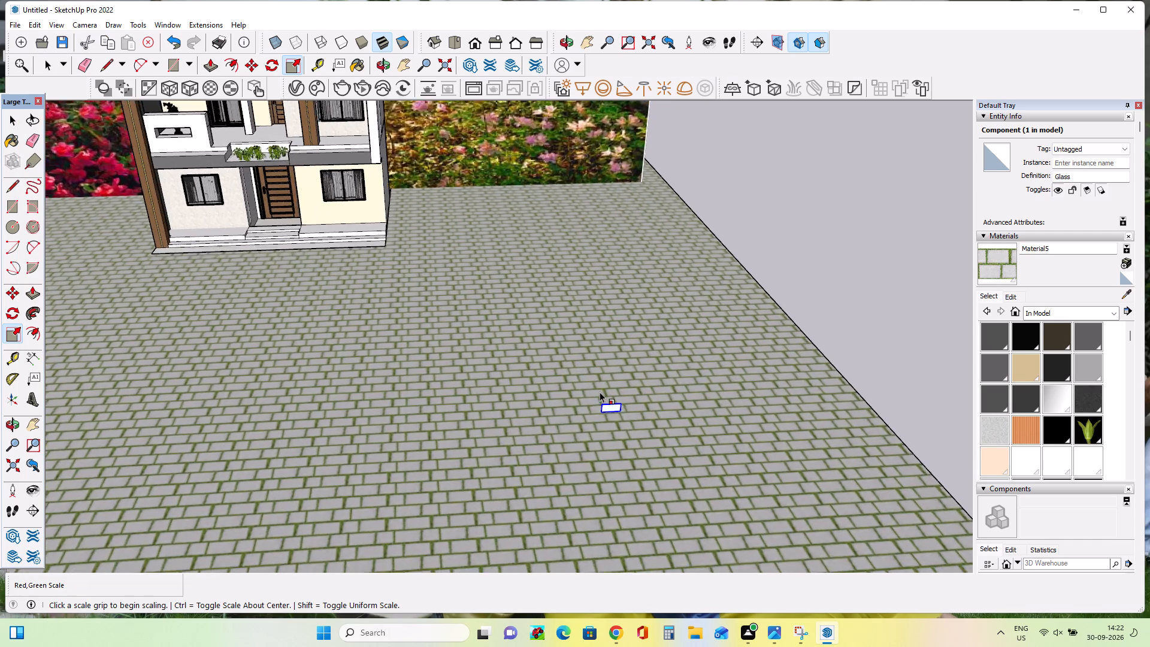
{"action": "scroll", "coordinate": [600, 392], "scroll_direction": "up", "scroll_amount": 8}
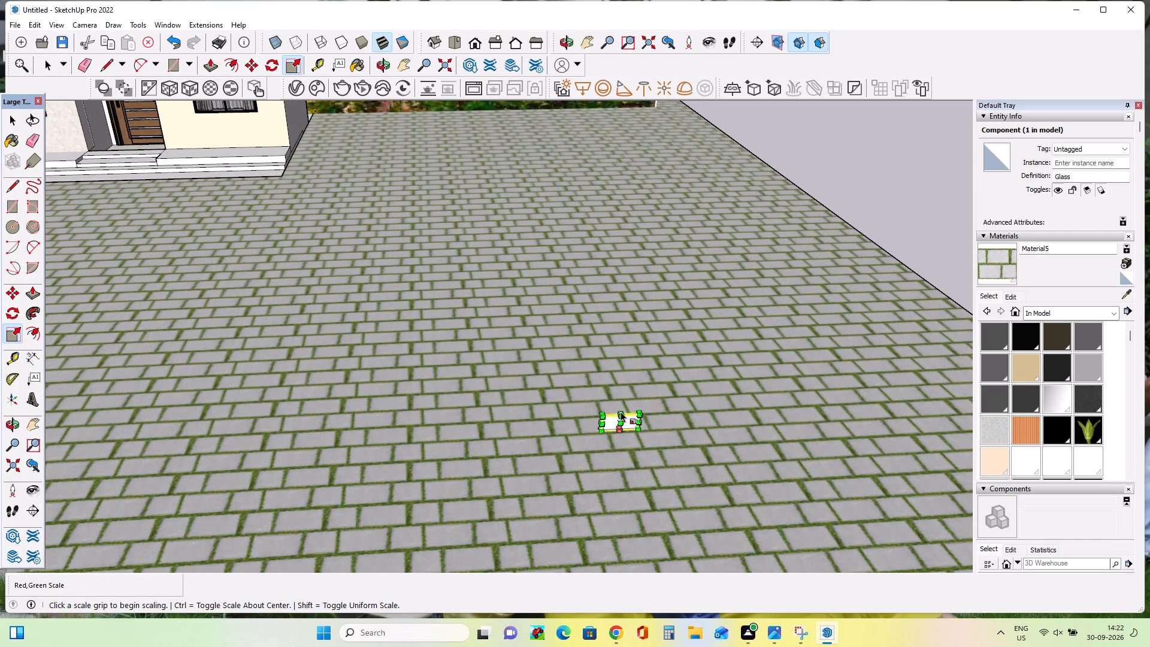
{"action": "scroll", "coordinate": [624, 411], "scroll_direction": "up", "scroll_amount": 14}
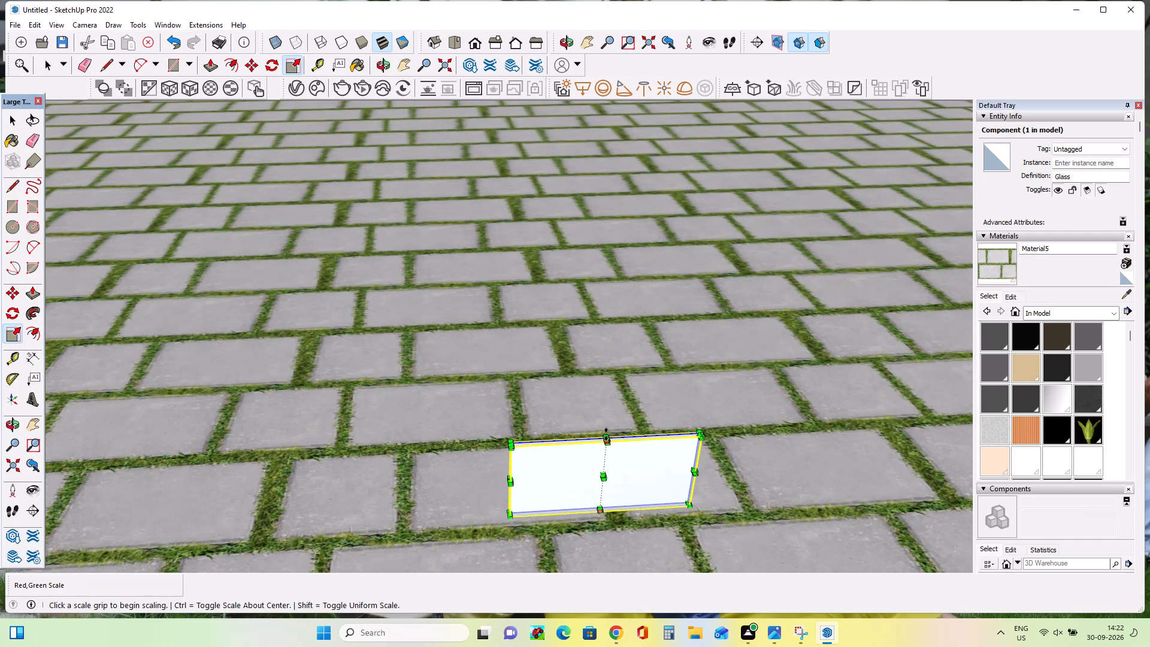
{"action": "double_click", "coordinate": [606, 434]}
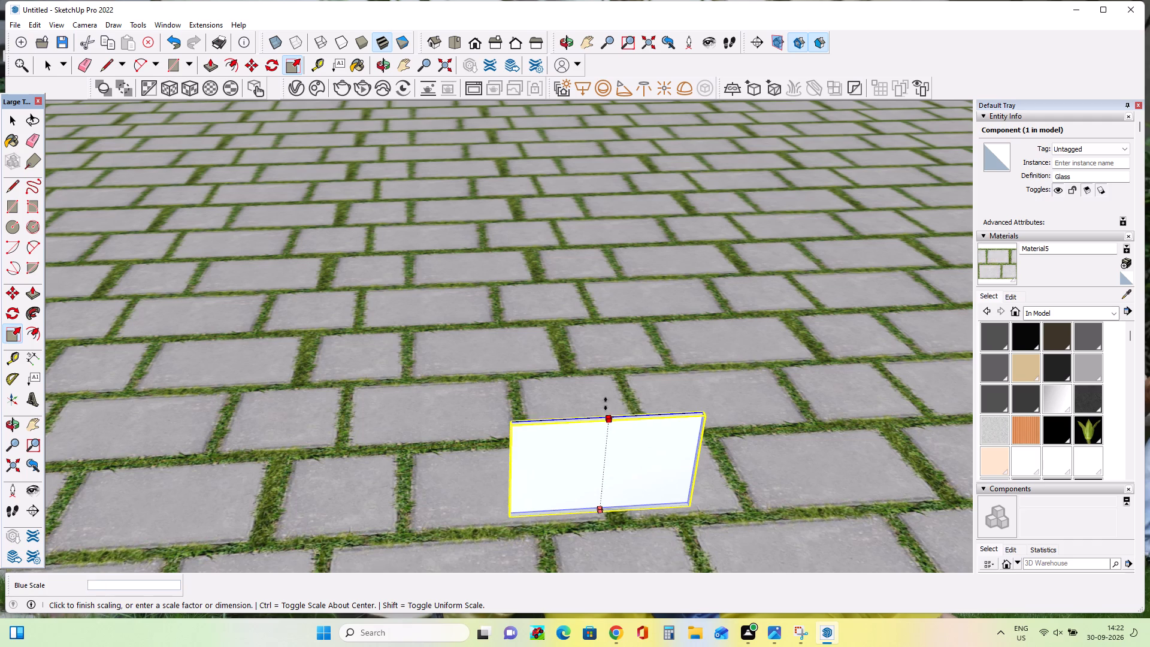
{"action": "double_click", "coordinate": [608, 301]}
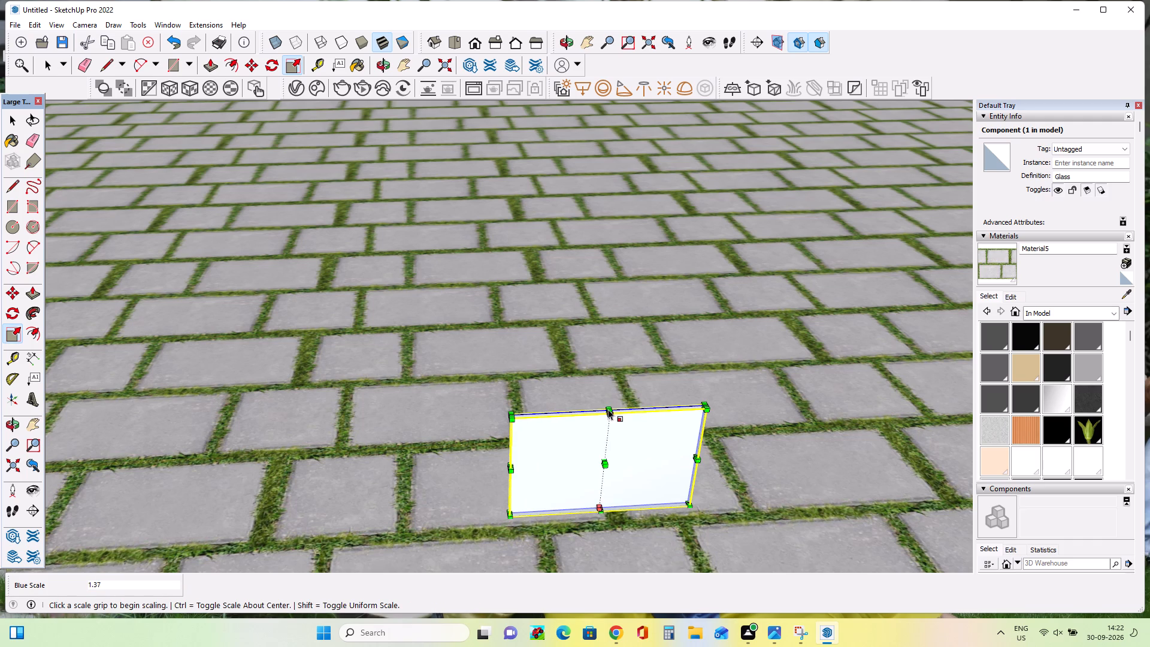
{"action": "double_click", "coordinate": [609, 402]}
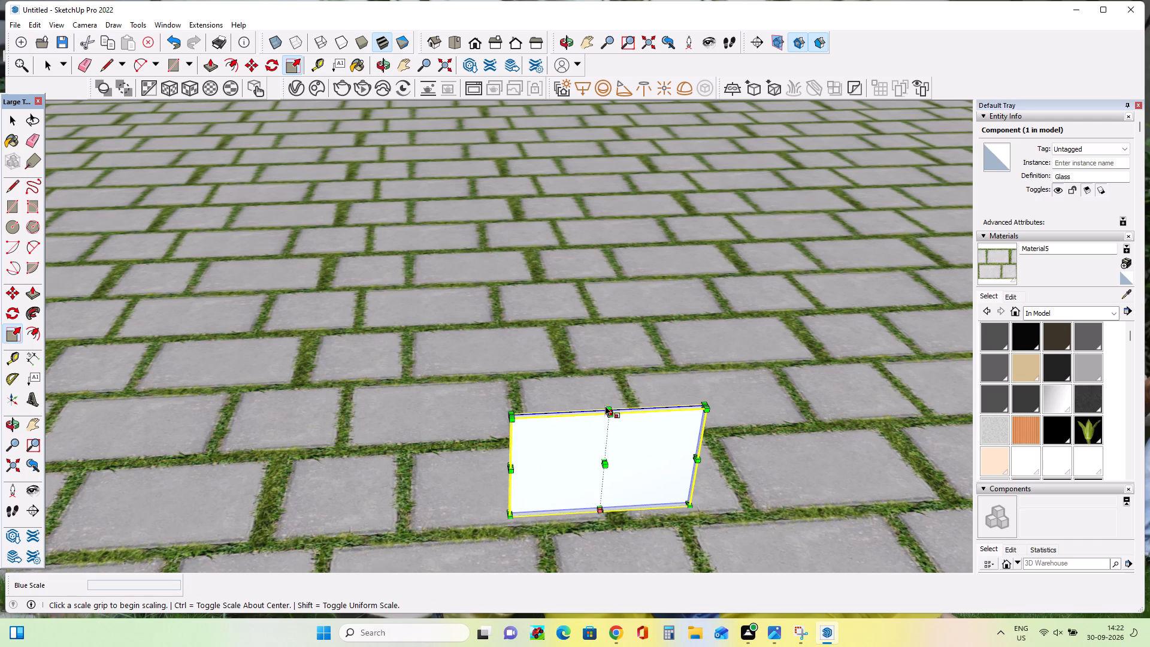
{"action": "double_click", "coordinate": [606, 405]}
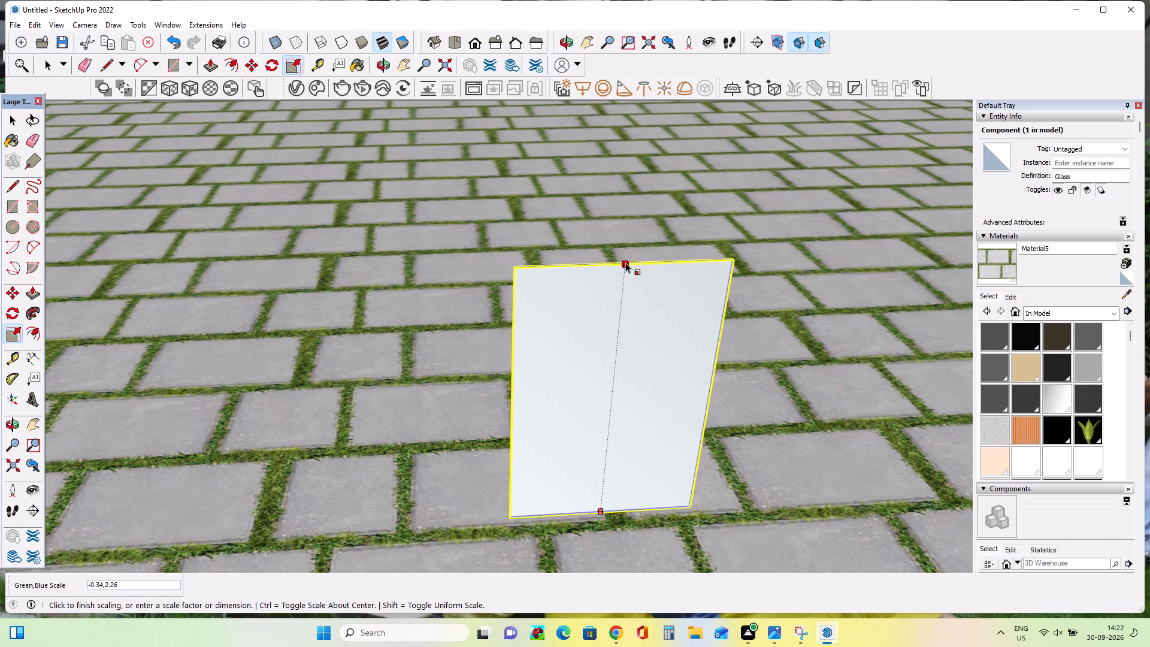
{"action": "left_click", "coordinate": [625, 262]}
Stretch the glass panel sideways, scaling its width by about 3 and again by about 2.27.
{"action": "double_click", "coordinate": [511, 402]}
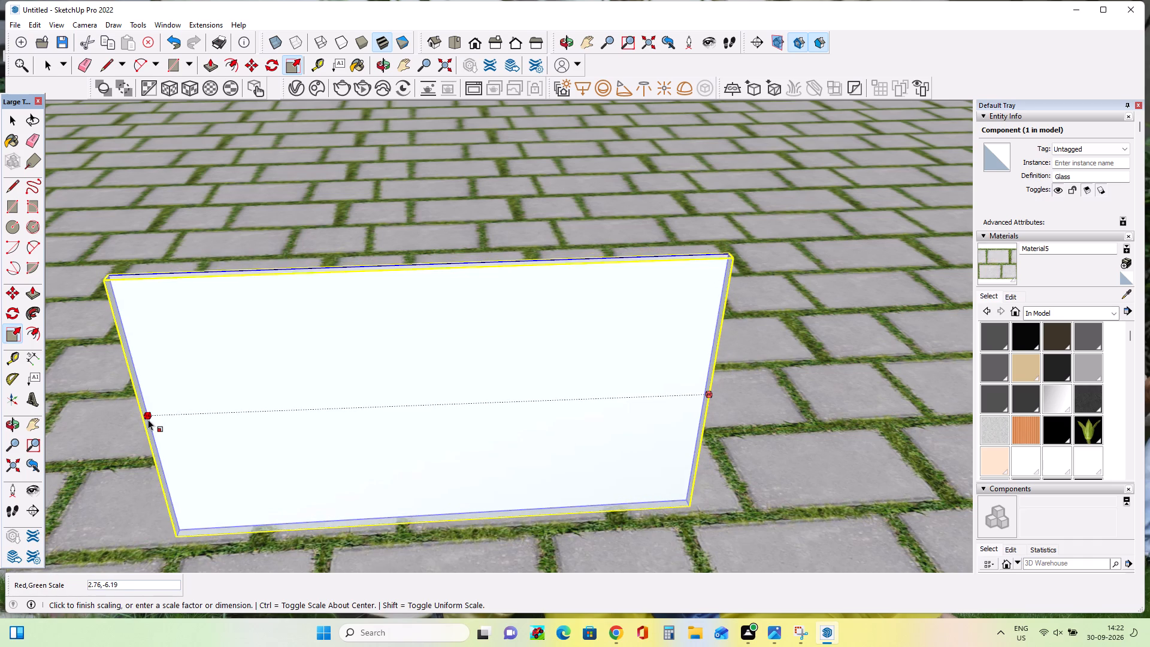
{"action": "double_click", "coordinate": [111, 427]}
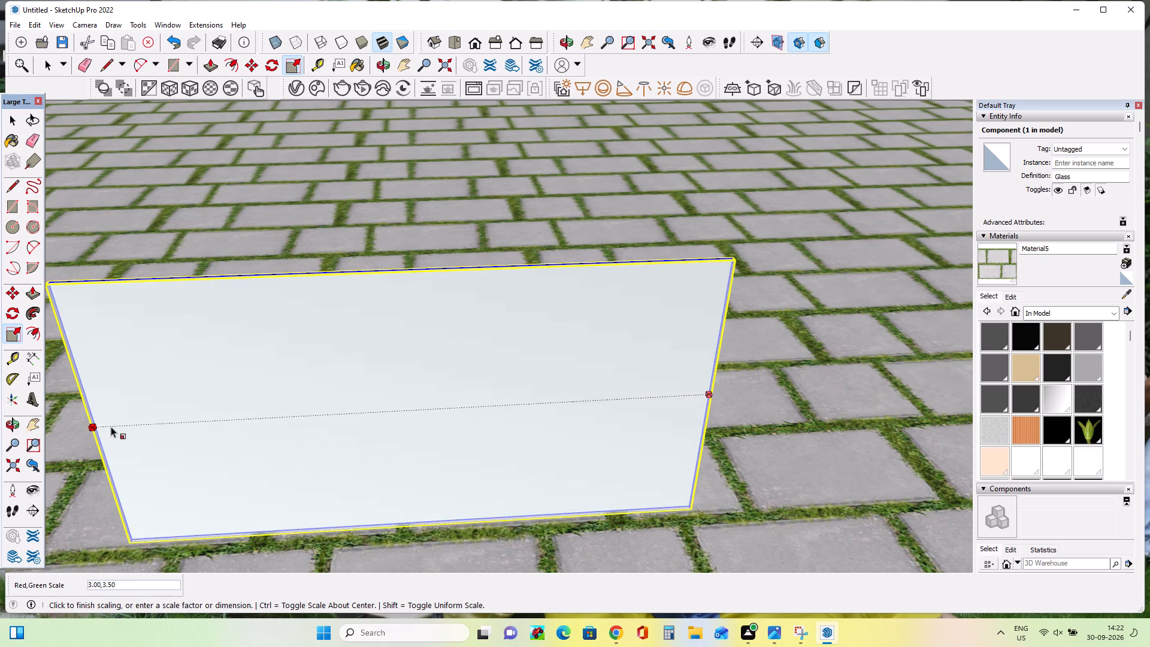
{"action": "scroll", "coordinate": [422, 415], "scroll_direction": "down", "scroll_amount": 14}
{"action": "middle_click_drag", "start_coordinate": [532, 433], "coordinate": [385, 422]}
{"action": "left_click", "coordinate": [501, 419]}
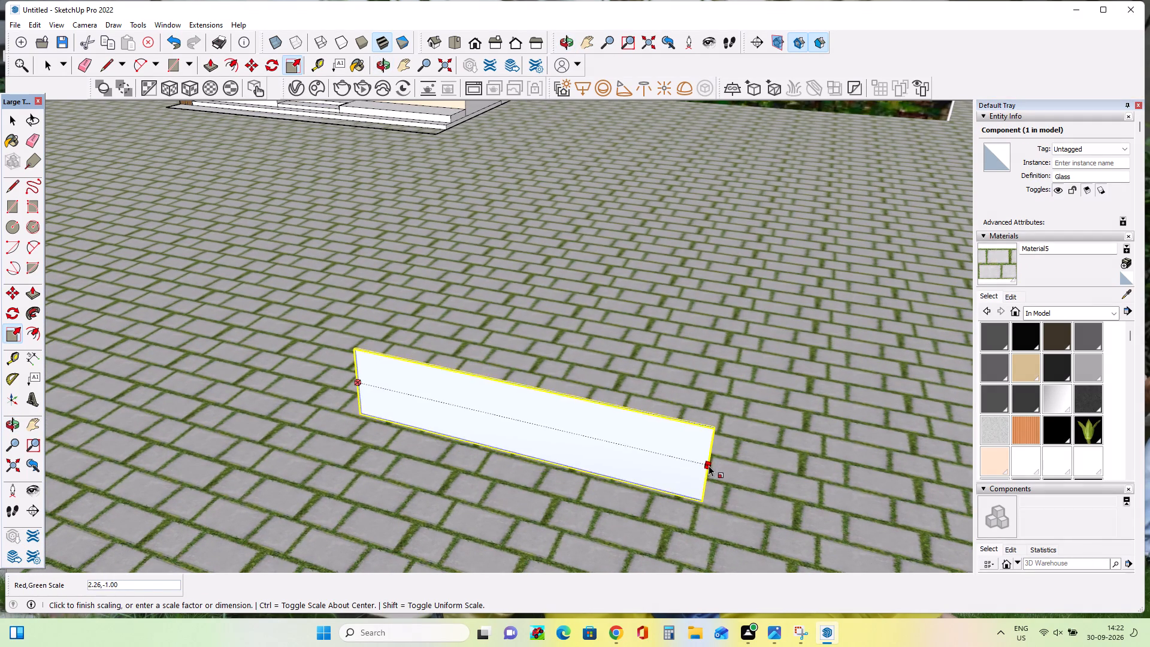
{"action": "left_click", "coordinate": [710, 466]}
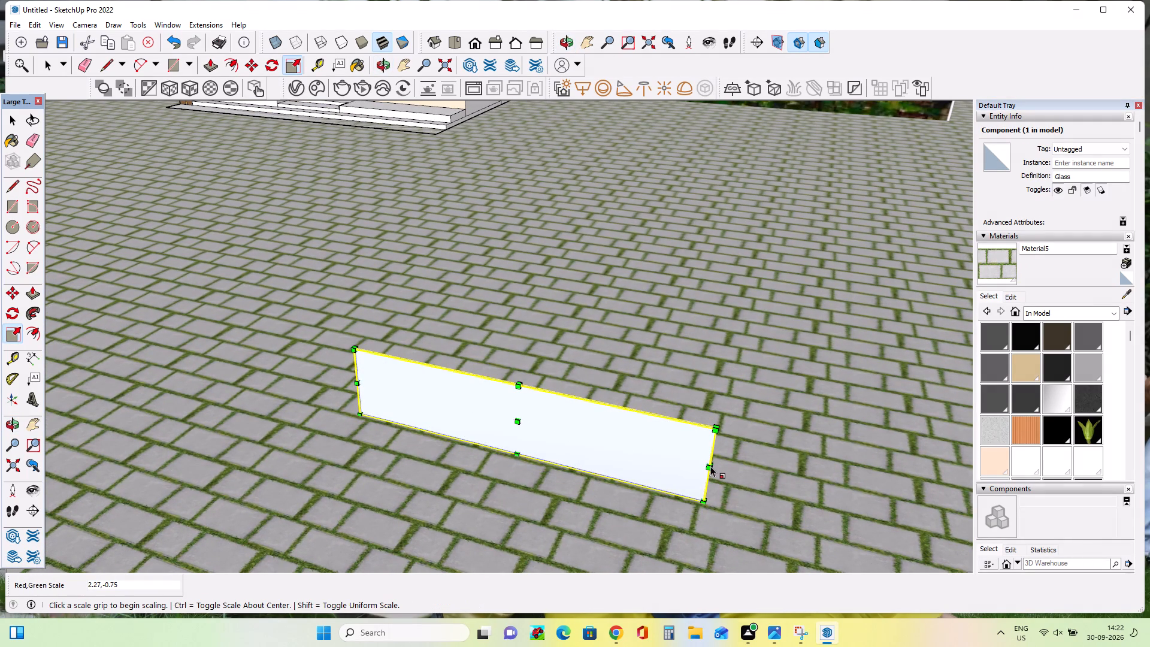
Scale the glass panel's height up by a factor of about 2.35.
{"action": "left_click", "coordinate": [524, 382]}
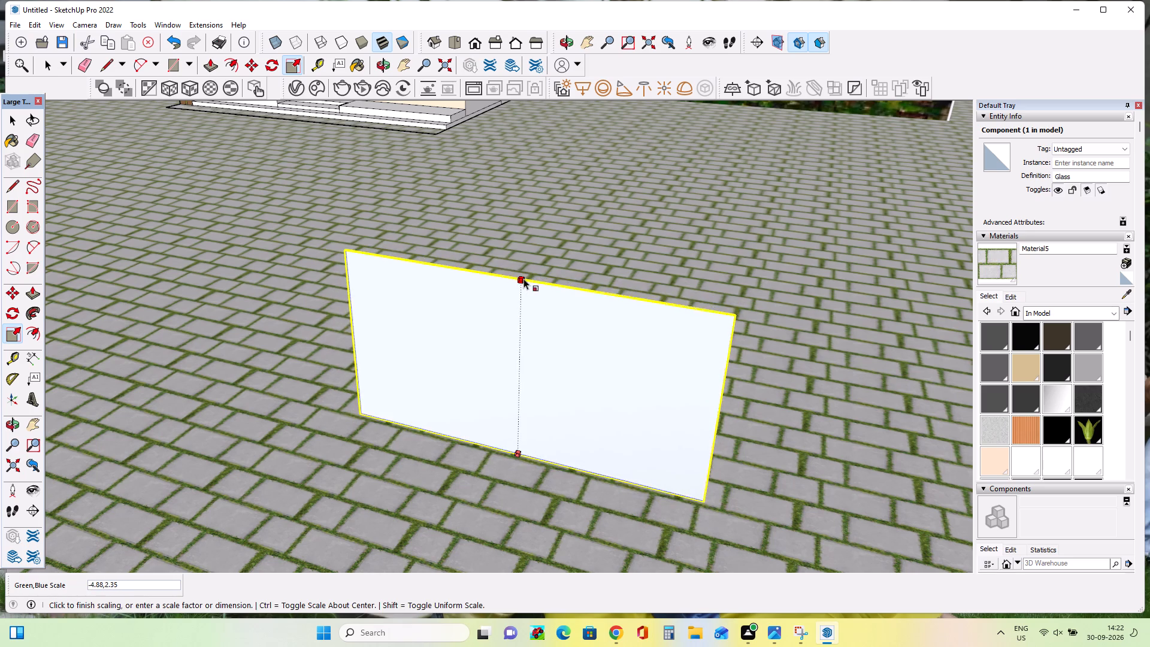
{"action": "left_click", "coordinate": [521, 279]}
Widen the glass panel towards the house by a factor of about 1.86 and adjust its thickness with the same side grip.
{"action": "middle_click_drag", "start_coordinate": [431, 413], "coordinate": [604, 411]}
{"action": "scroll", "coordinate": [604, 411], "scroll_direction": "down", "scroll_amount": 8}
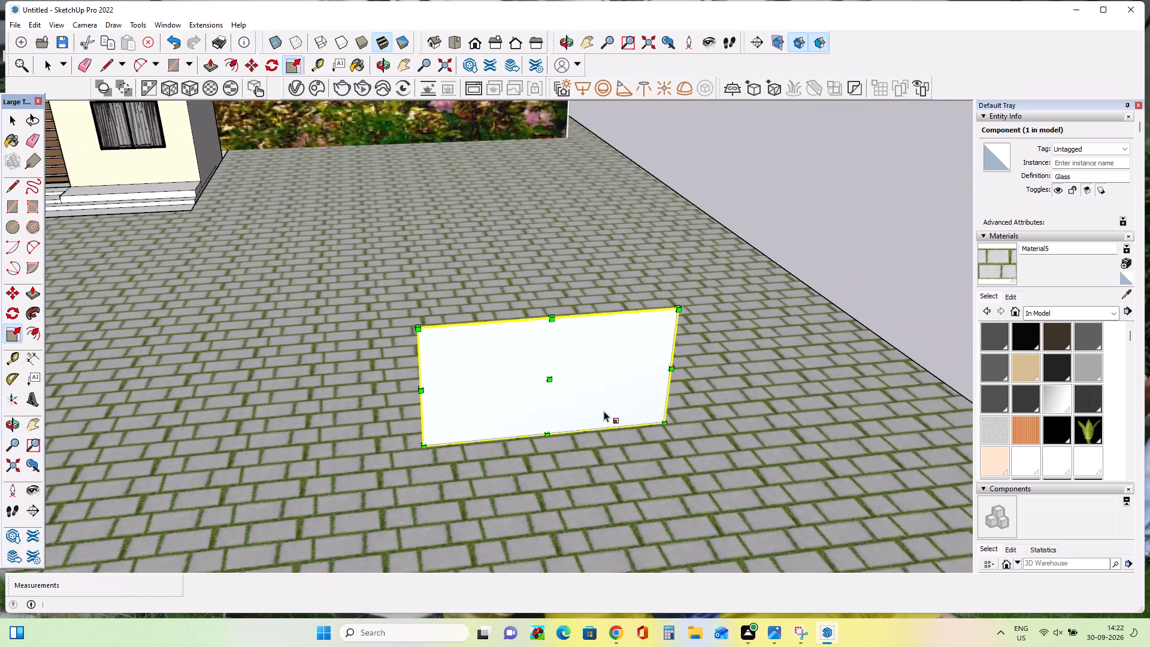
{"action": "scroll", "coordinate": [604, 411], "scroll_direction": "down", "scroll_amount": 20}
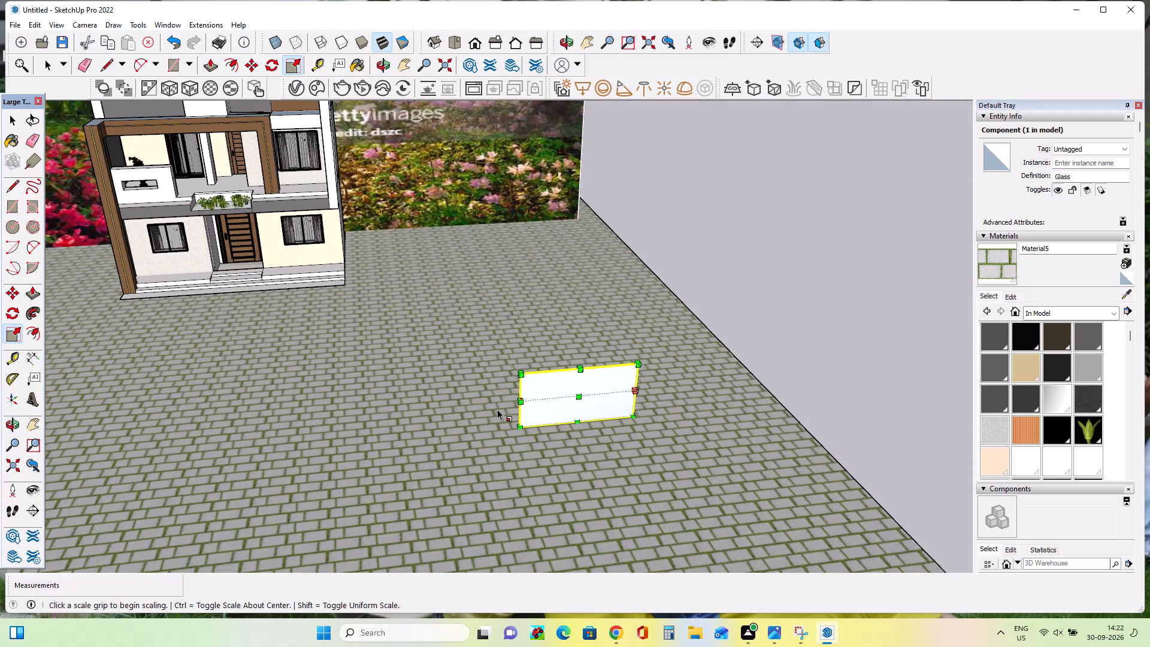
{"action": "left_click", "coordinate": [516, 401]}
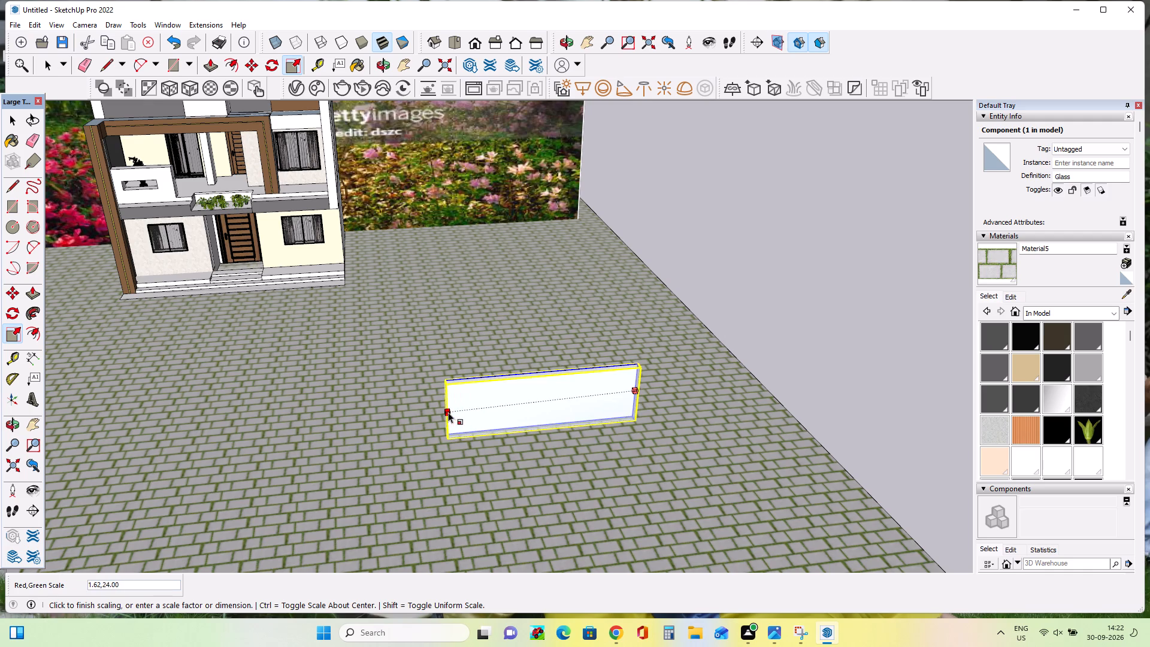
{"action": "left_click", "coordinate": [418, 413]}
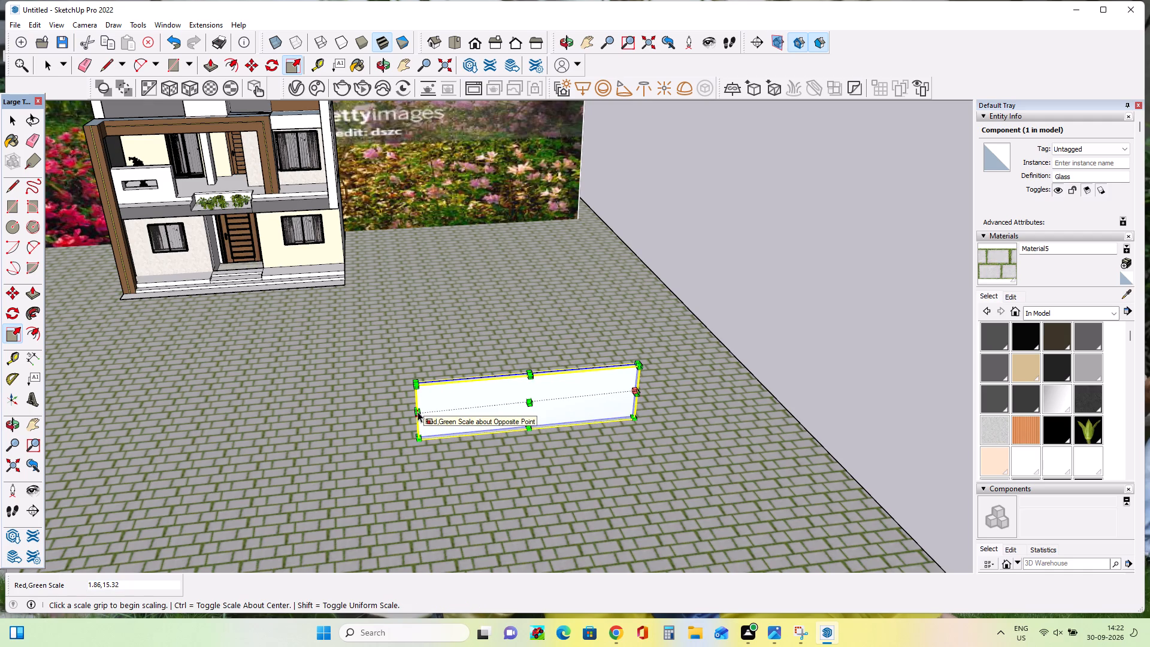
{"action": "double_click", "coordinate": [416, 416]}
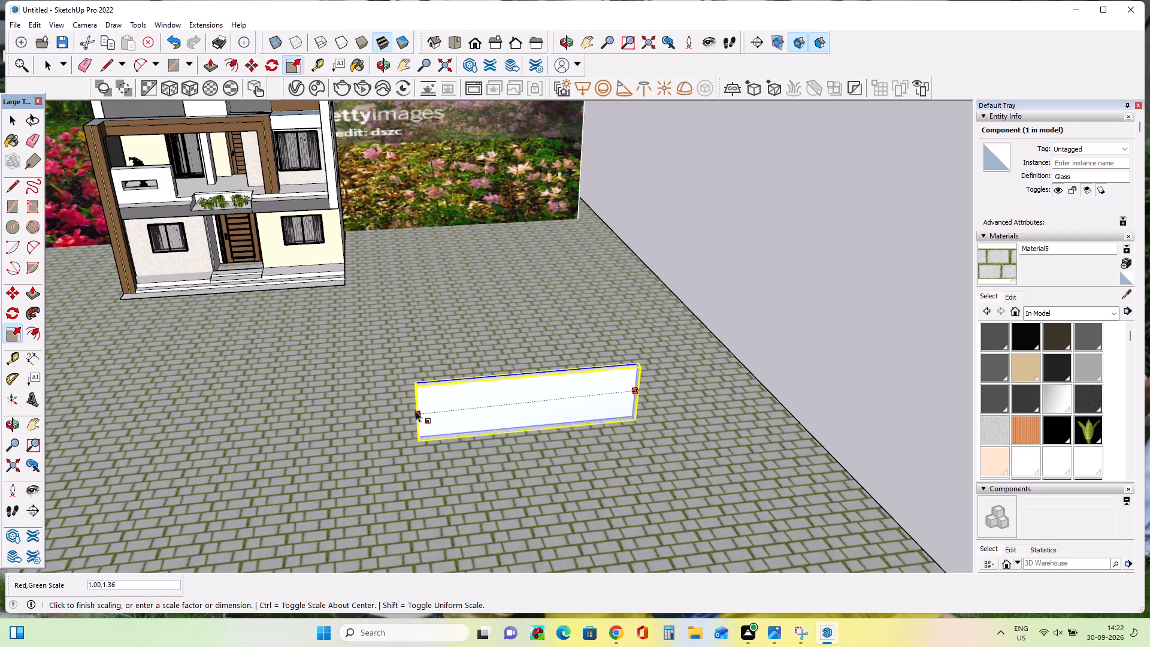
{"action": "double_click", "coordinate": [416, 409]}
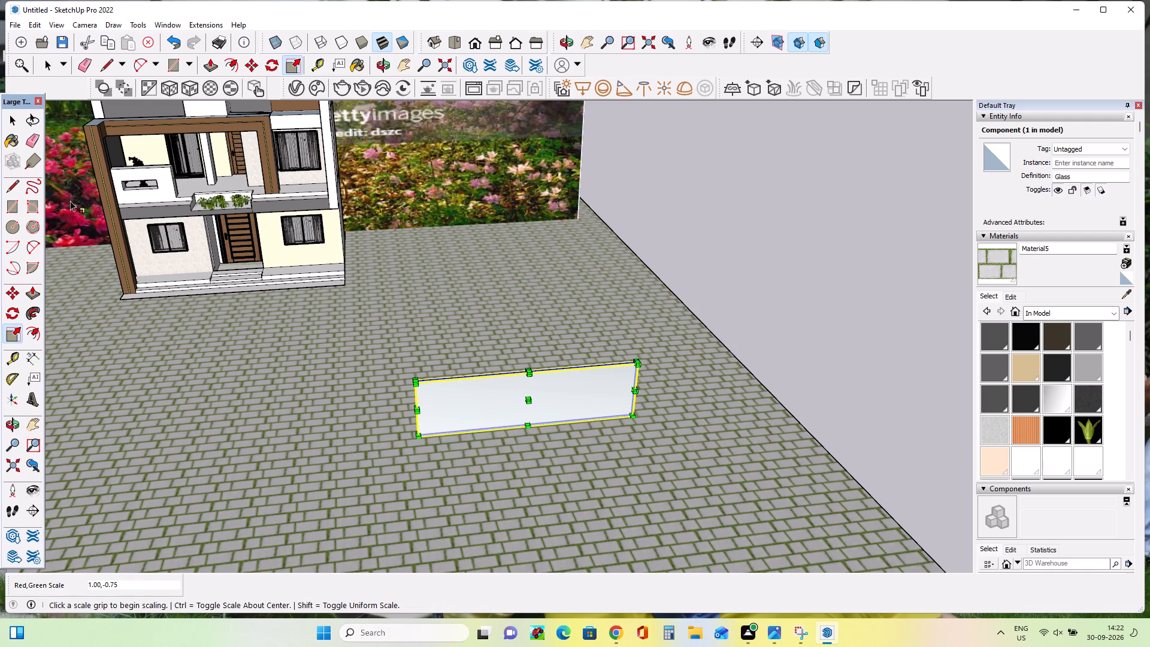
Move the glass panel by its lower corner from the paving onto the house's first-floor balcony front.
{"action": "left_click", "coordinate": [14, 295]}
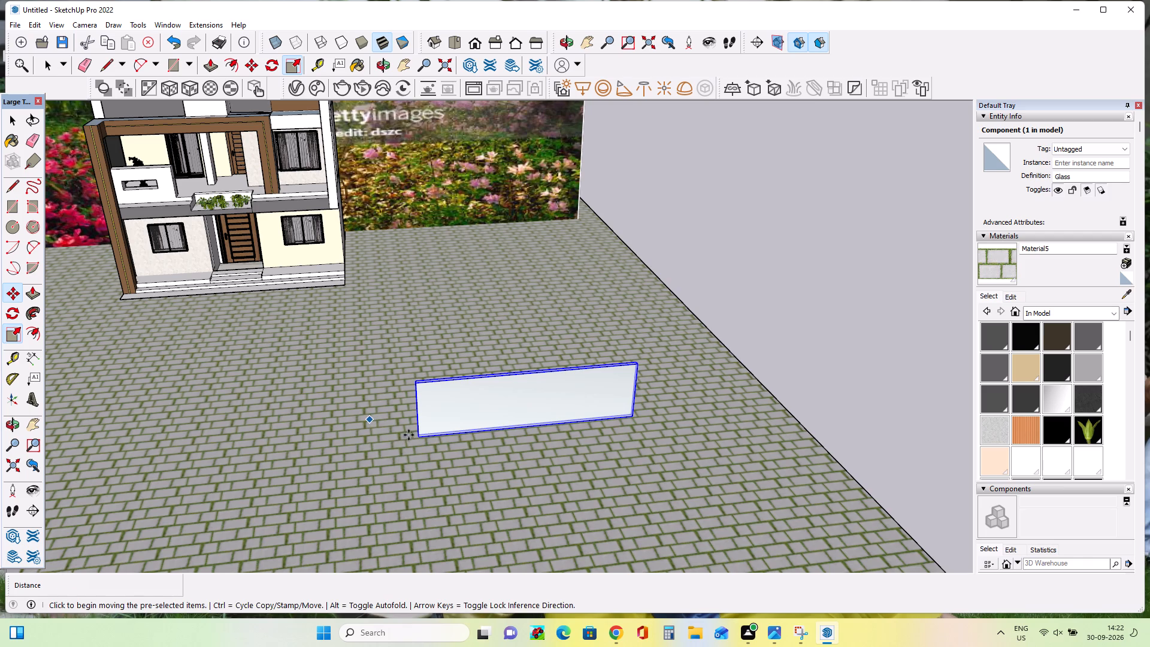
{"action": "left_click", "coordinate": [423, 436]}
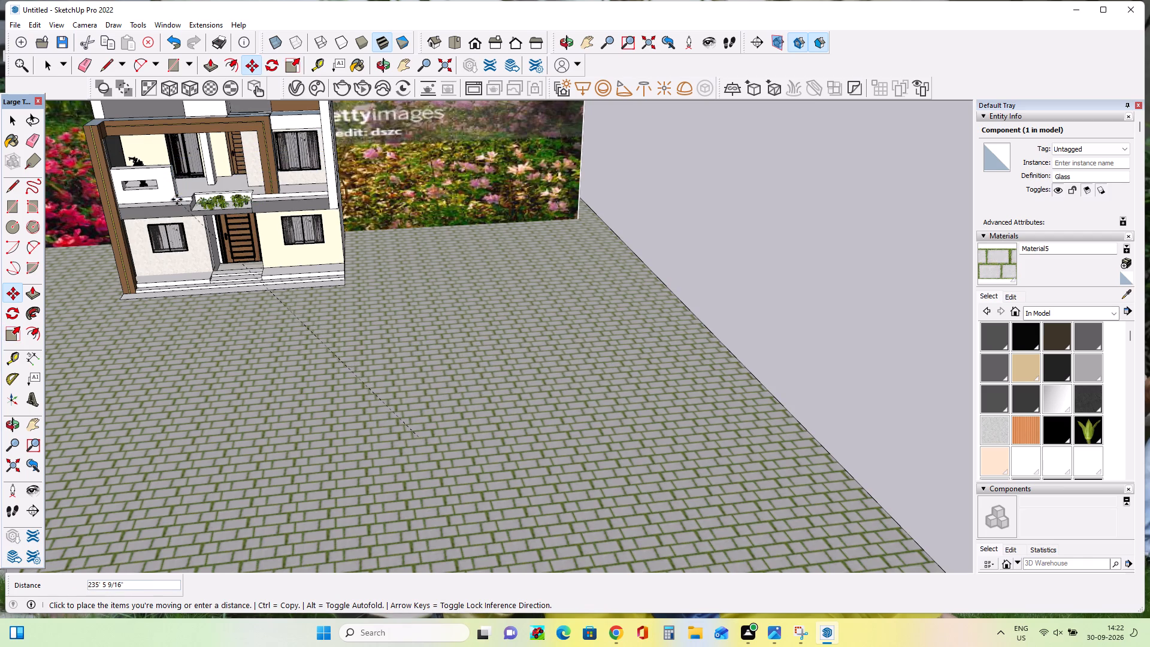
{"action": "left_click", "coordinate": [179, 195]}
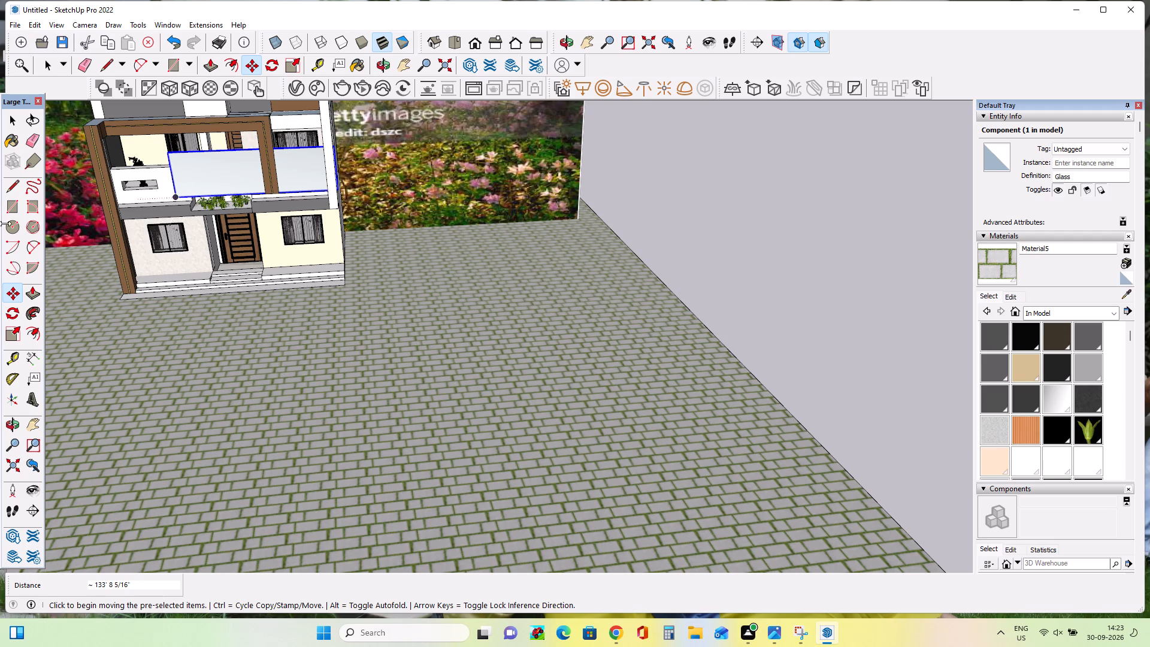
Scale the glass panel from its far side edge to fit the balcony, by about 0.94 in red and 6.03 in green.
{"action": "left_click", "coordinate": [14, 330]}
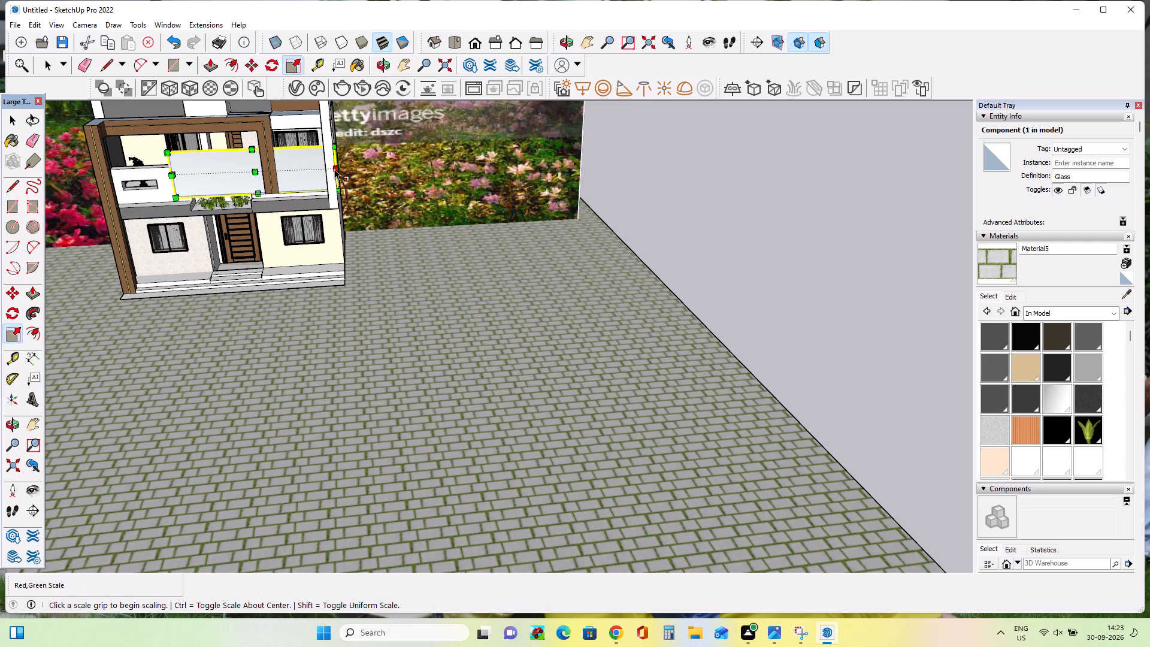
{"action": "left_click", "coordinate": [334, 169]}
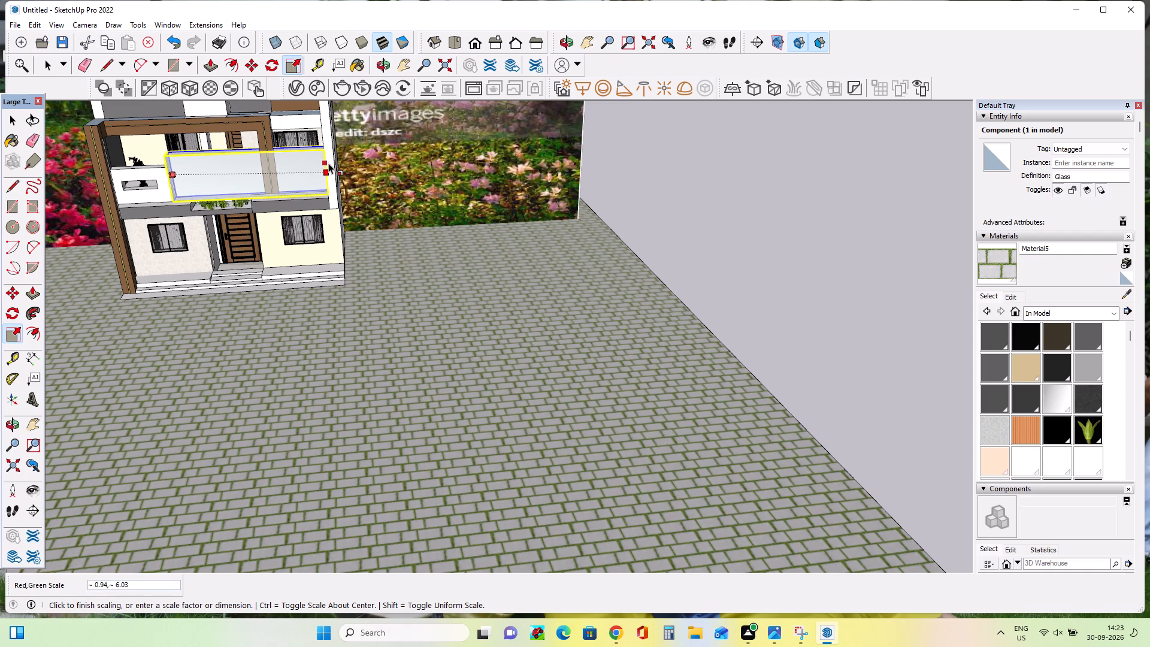
{"action": "left_click", "coordinate": [328, 163]}
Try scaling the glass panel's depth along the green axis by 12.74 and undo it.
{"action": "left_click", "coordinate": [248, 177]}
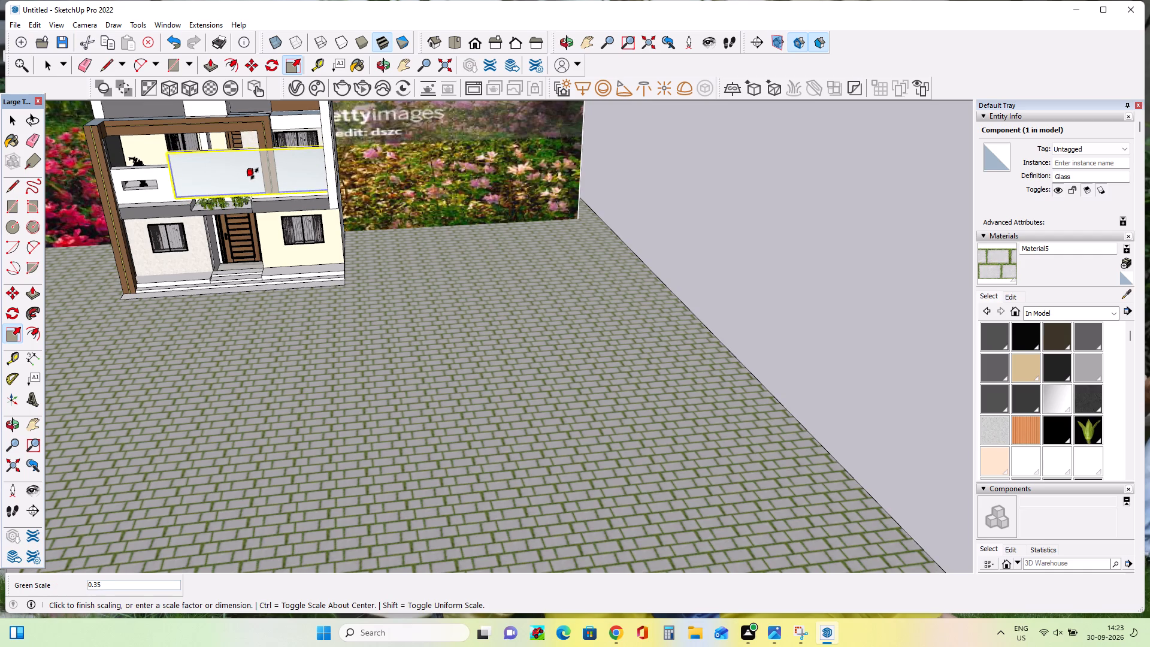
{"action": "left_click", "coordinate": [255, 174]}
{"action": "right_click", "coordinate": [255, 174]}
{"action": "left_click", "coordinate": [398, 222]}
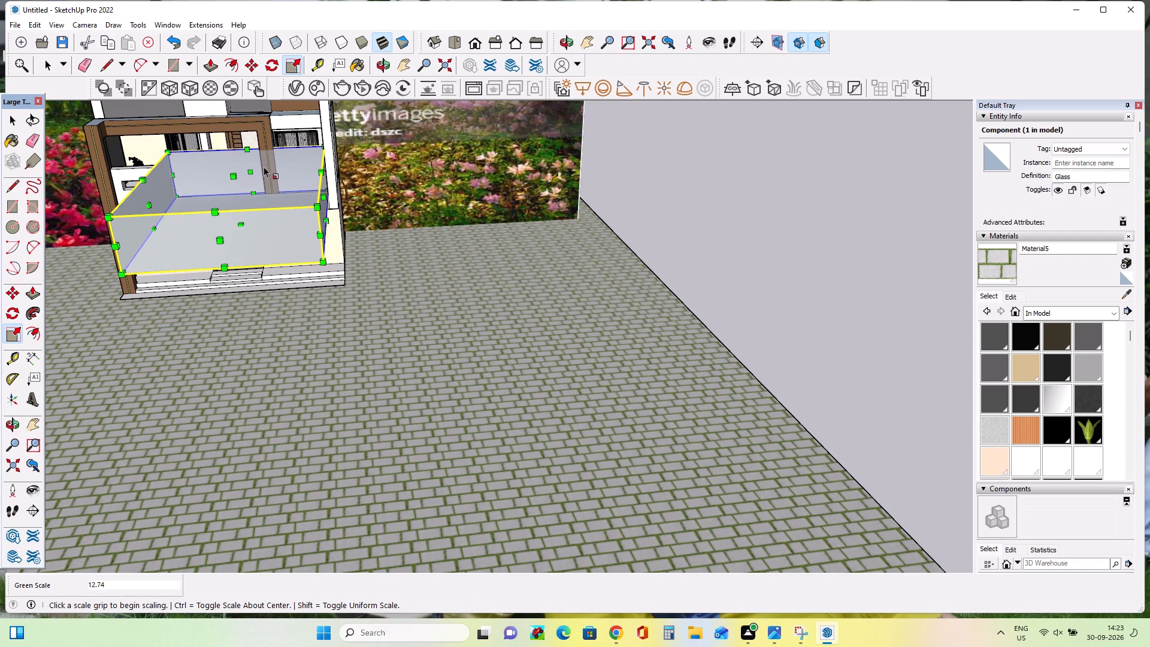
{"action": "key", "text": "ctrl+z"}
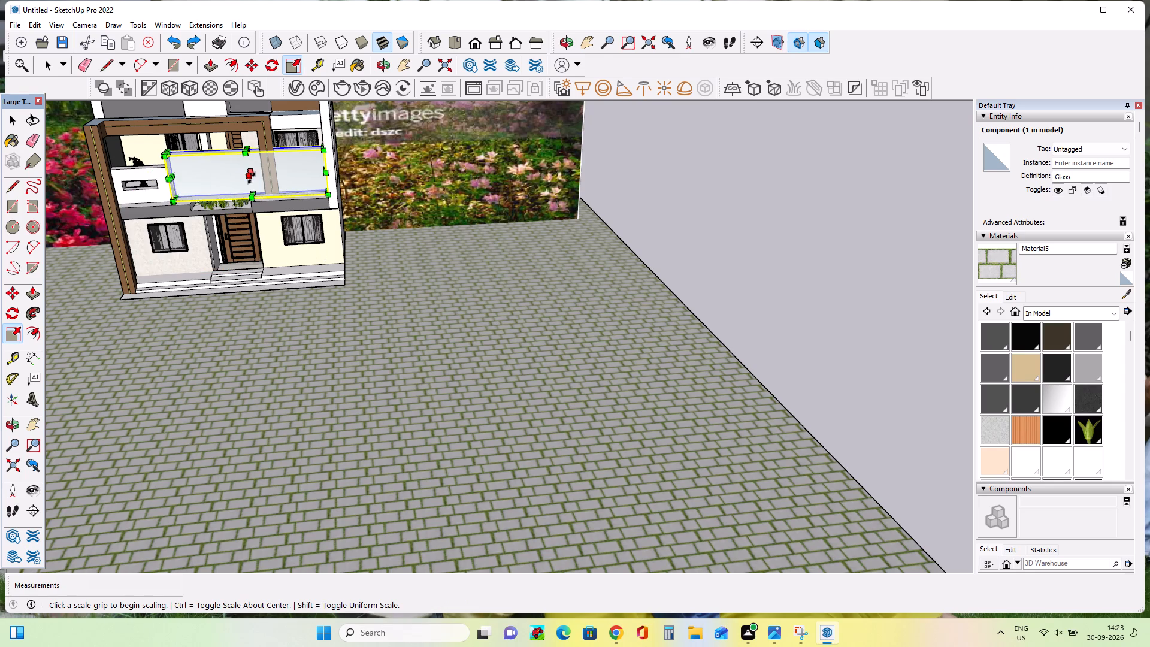
Scale the balcony glass panel's thickness by about -0.38 in green and its height by 0.50 in blue, and deselect it.
{"action": "left_click", "coordinate": [252, 178]}
{"action": "left_click", "coordinate": [256, 171]}
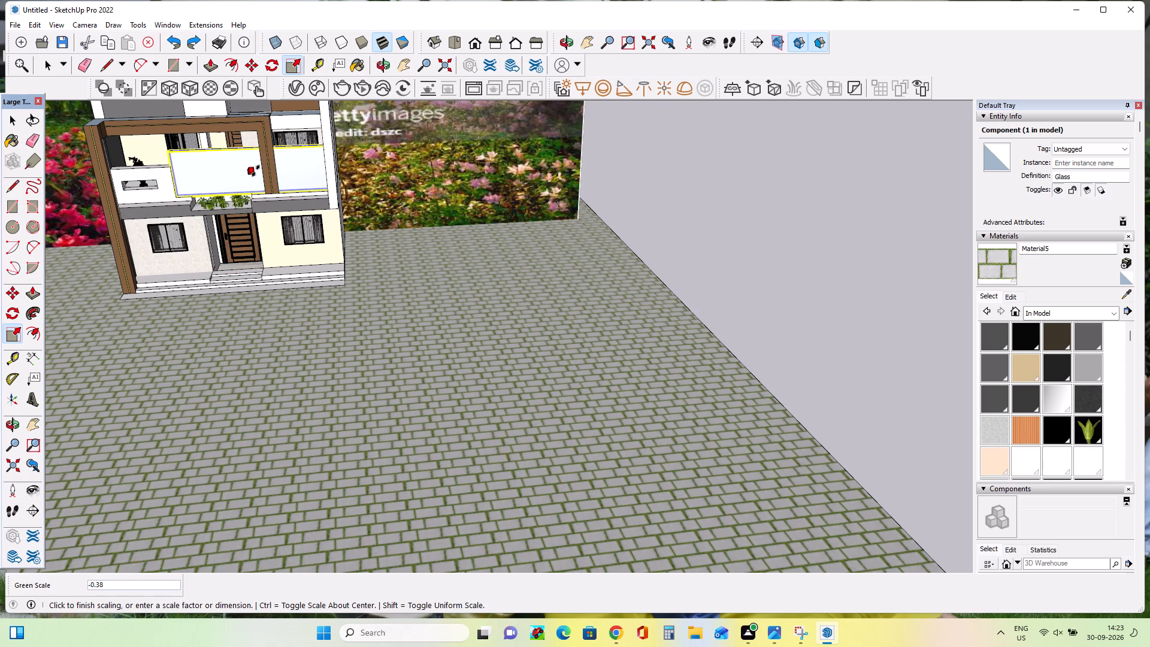
{"action": "left_click", "coordinate": [253, 149]}
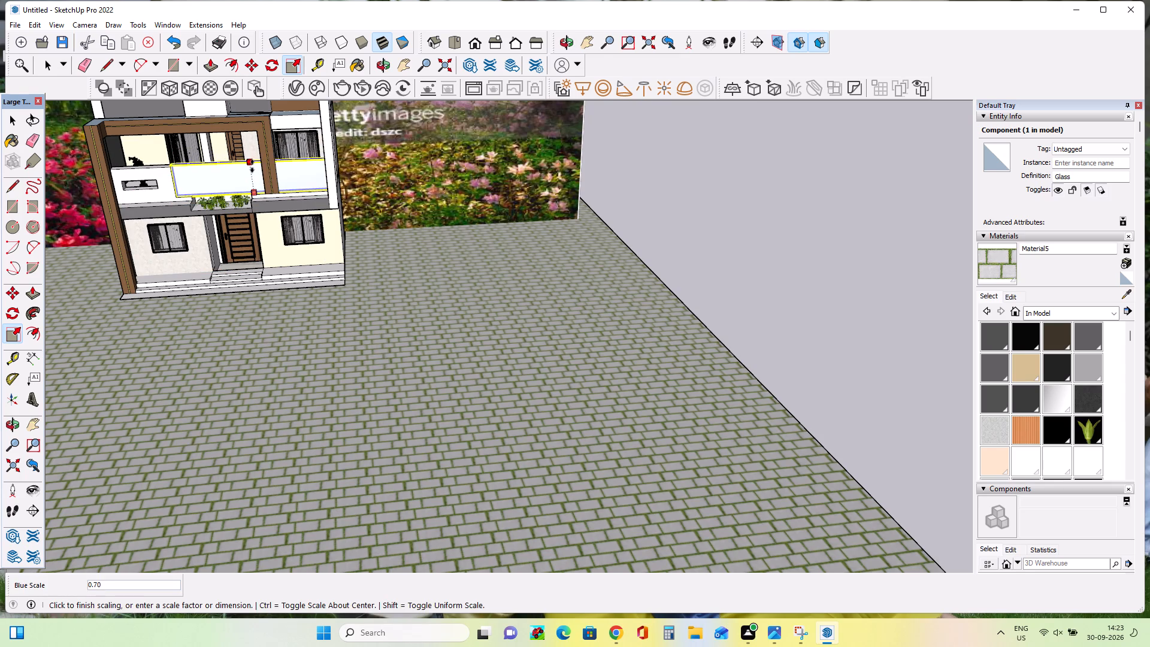
{"action": "left_click", "coordinate": [254, 171]}
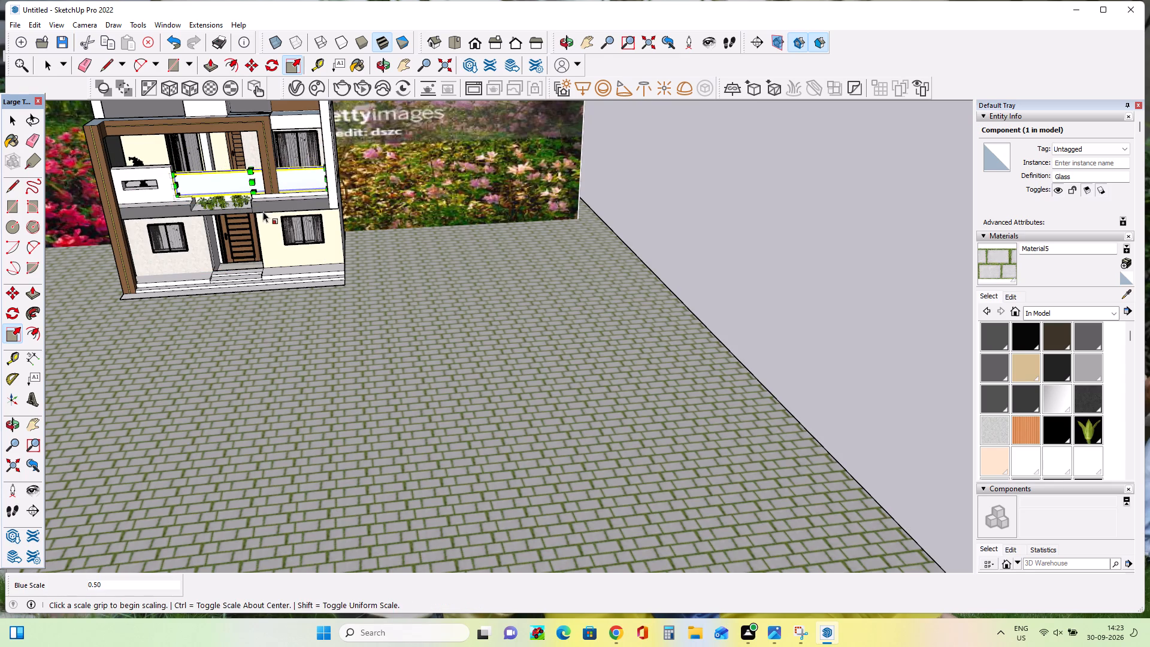
{"action": "middle_click_drag", "start_coordinate": [260, 213], "coordinate": [387, 169]}
{"action": "scroll", "coordinate": [246, 183], "scroll_direction": "up", "scroll_amount": 6}
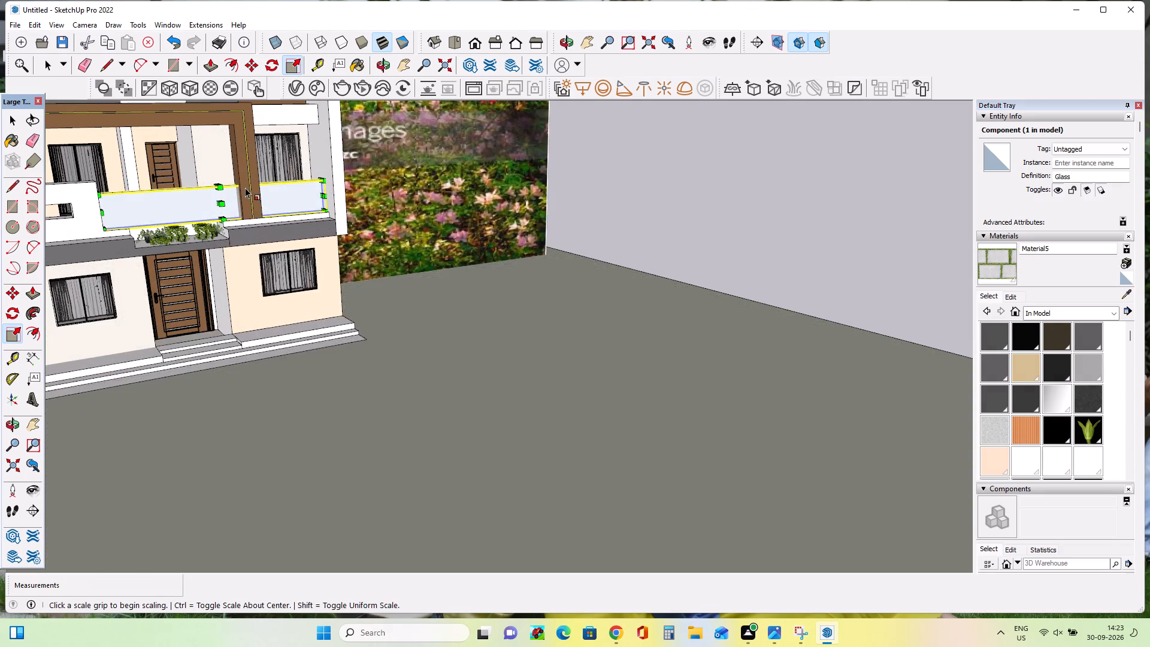
{"action": "scroll", "coordinate": [290, 229], "scroll_direction": "down", "scroll_amount": 5}
{"action": "middle_click_drag", "start_coordinate": [380, 274], "coordinate": [316, 298]}
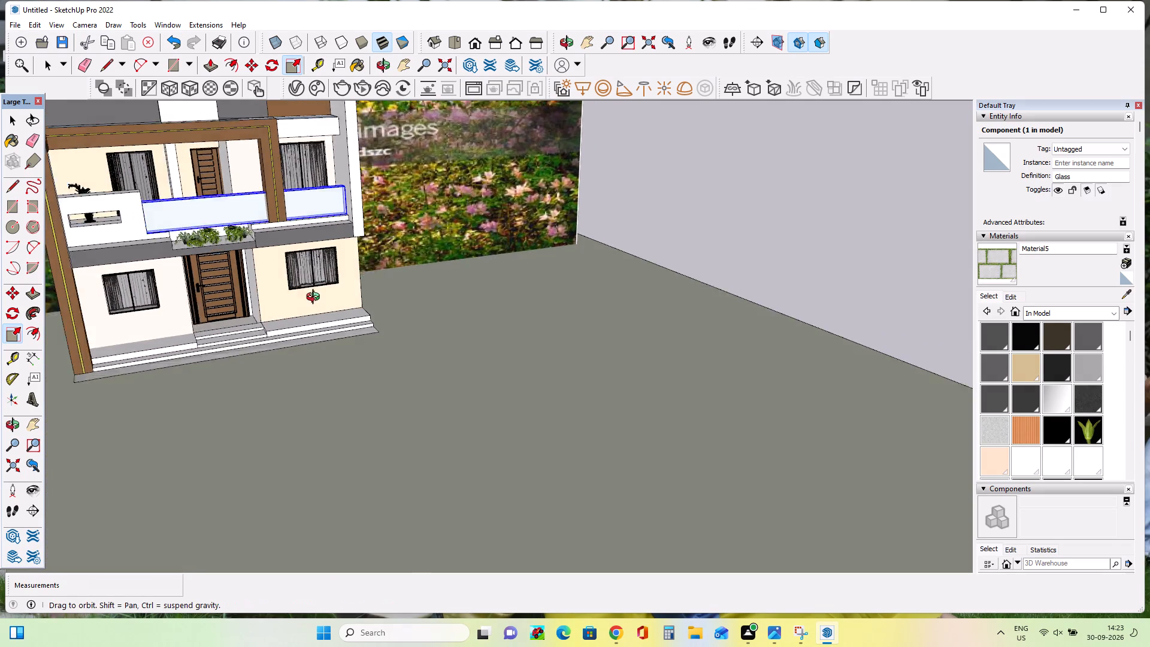
{"action": "middle_click_drag", "start_coordinate": [316, 298], "coordinate": [298, 306]}
{"action": "left_click", "coordinate": [11, 124]}
{"action": "left_click", "coordinate": [798, 211]}
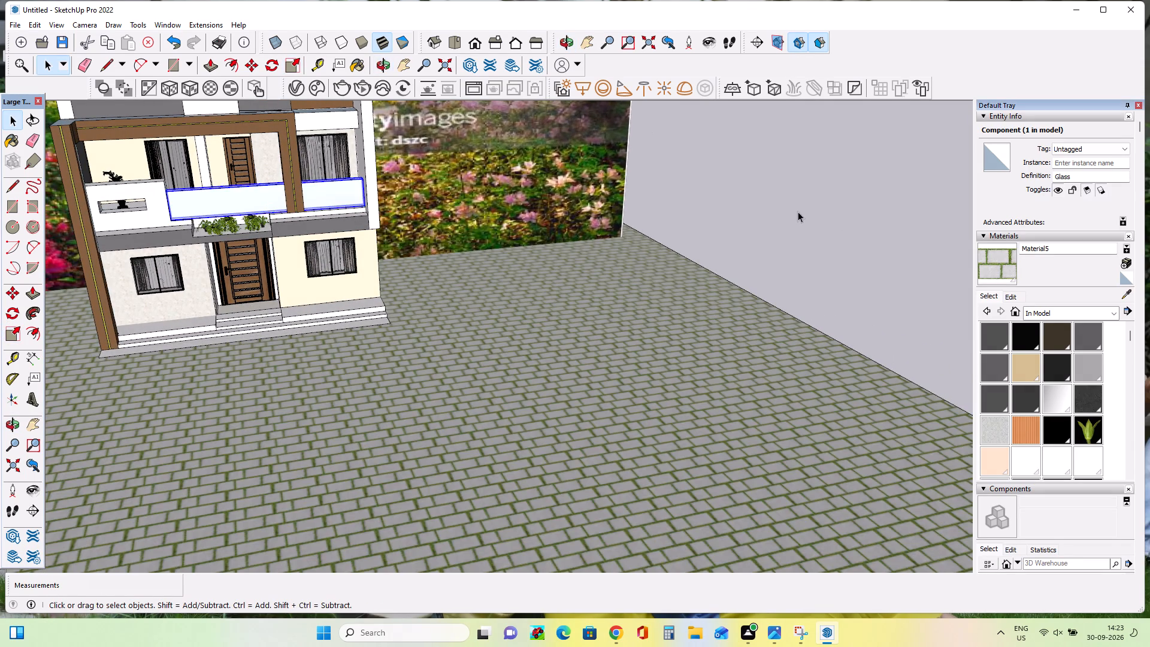
Thin the balcony glass panel with green-axis scaling of about -0.60 and again about -0.26, and clear the selection.
{"action": "middle_click_drag", "start_coordinate": [296, 193], "coordinate": [340, 325]}
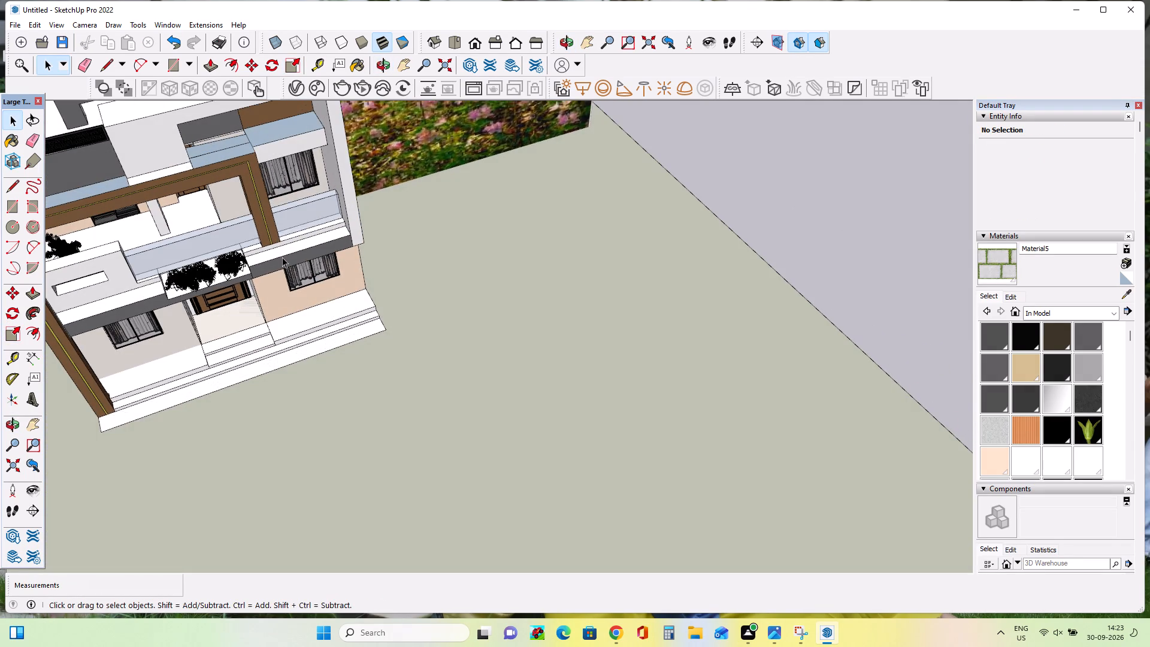
{"action": "scroll", "coordinate": [282, 257], "scroll_direction": "up", "scroll_amount": 8}
{"action": "left_click", "coordinate": [187, 228]}
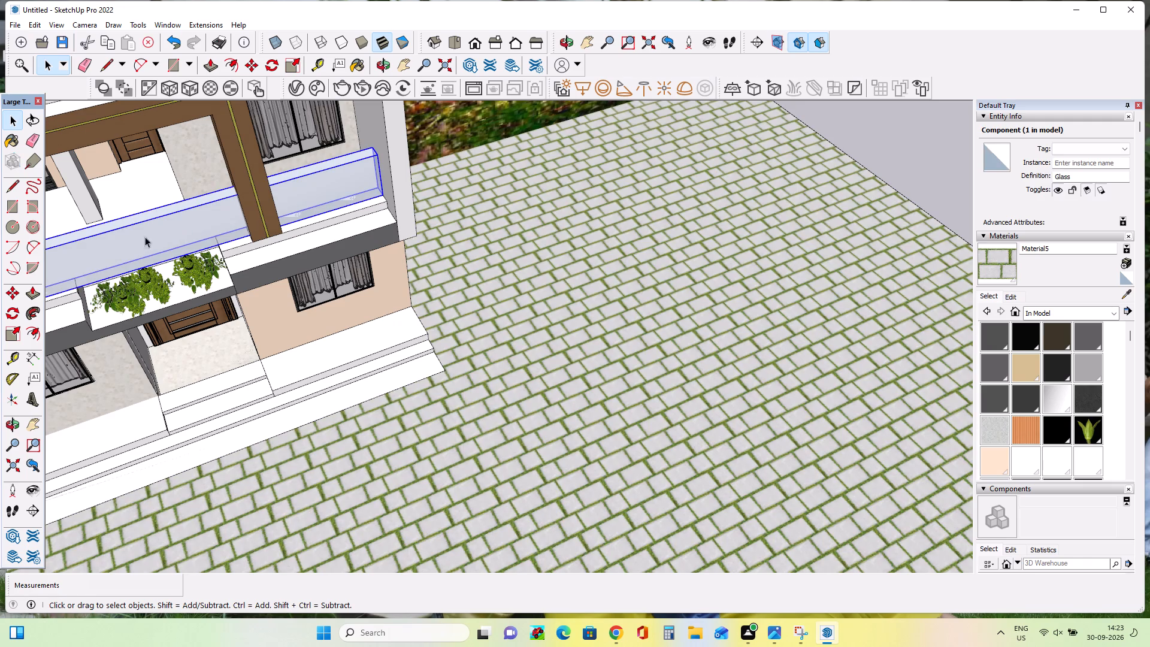
{"action": "double_click", "coordinate": [14, 330]}
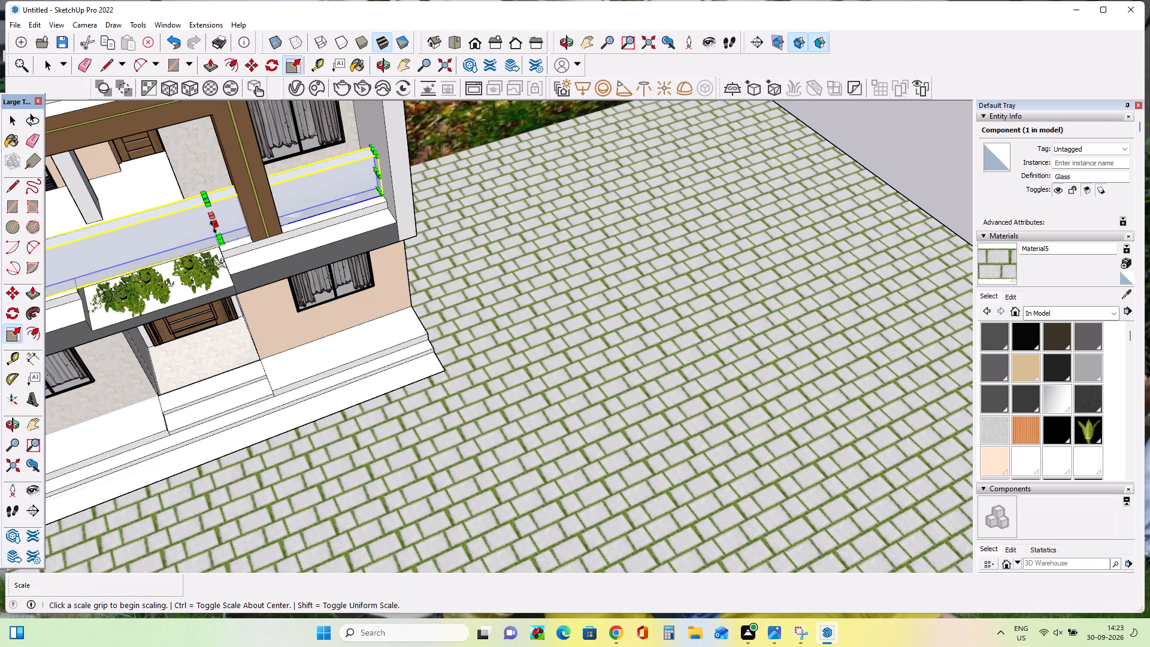
{"action": "left_click", "coordinate": [214, 227]}
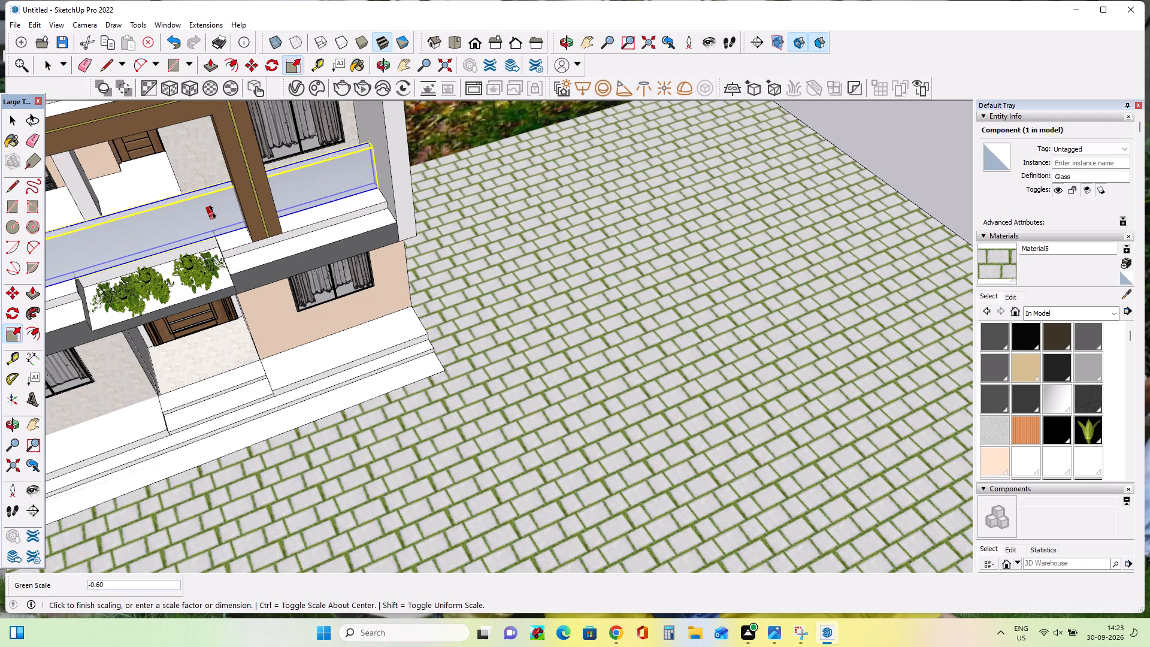
{"action": "triple_click", "coordinate": [213, 212]}
{"action": "scroll", "coordinate": [294, 264], "scroll_direction": "down", "scroll_amount": 3}
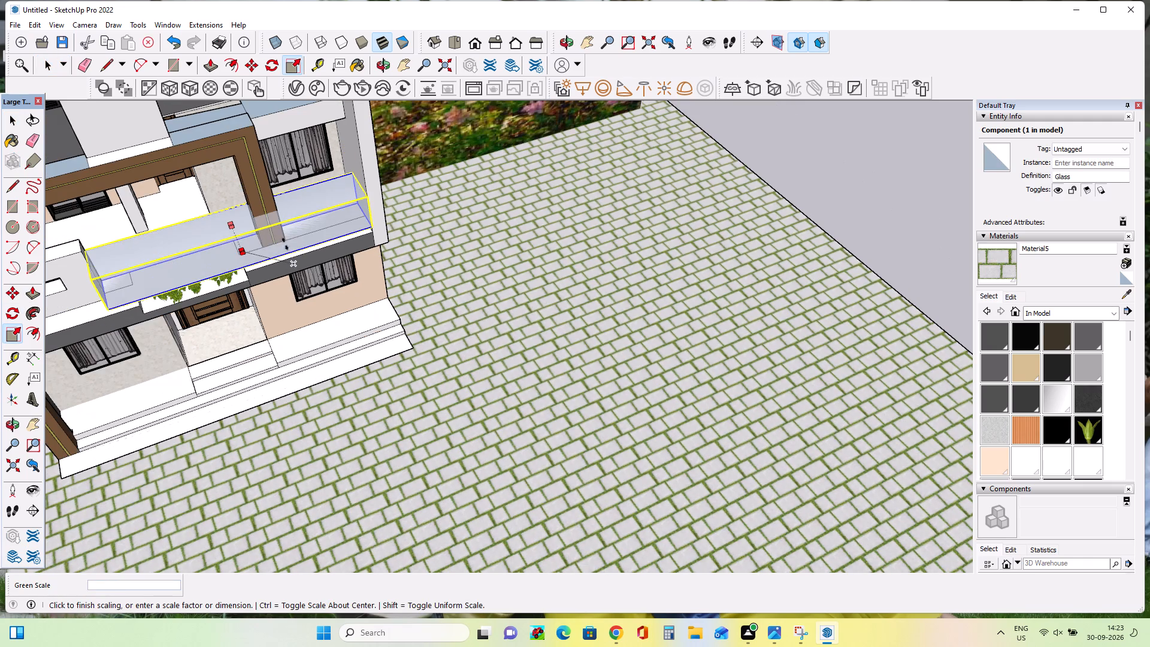
{"action": "double_click", "coordinate": [229, 225]}
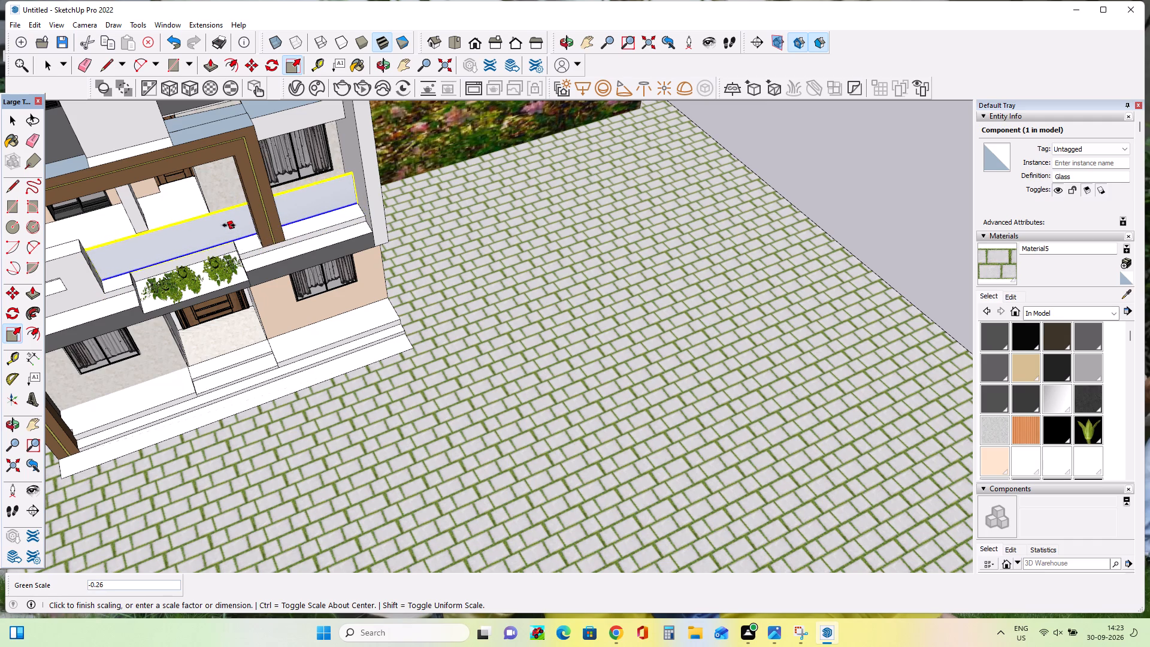
{"action": "left_click", "coordinate": [3, 123]}
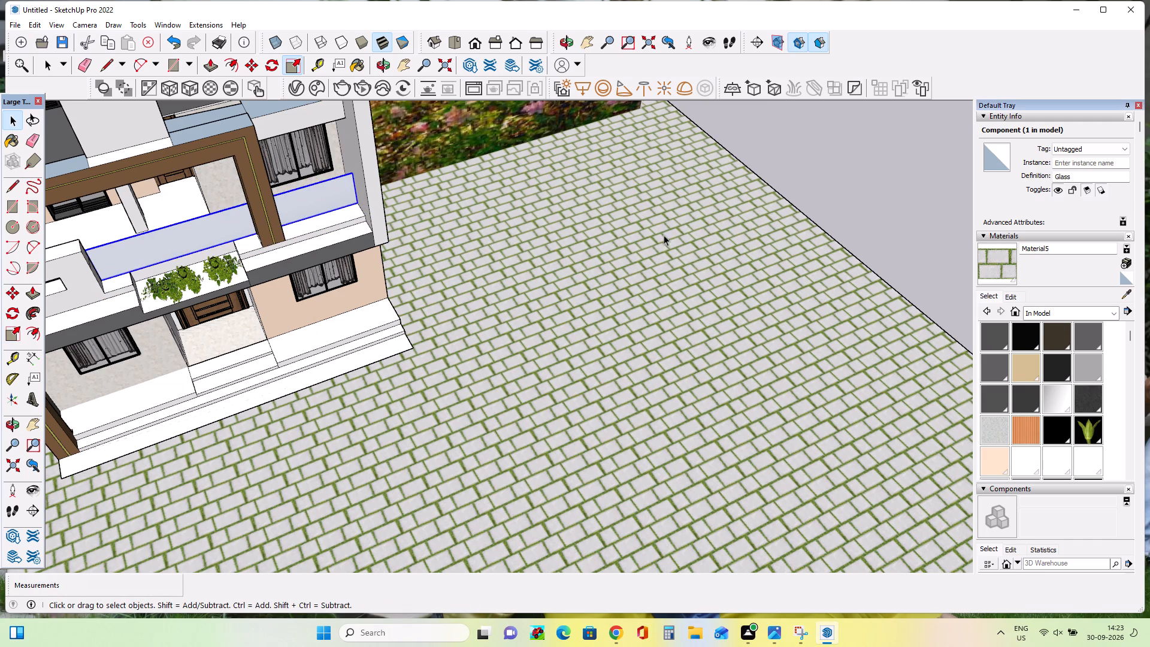
{"action": "left_click", "coordinate": [872, 163]}
Move the glass panel by its lower corner to seat it on the balcony ledge behind the planter, and deselect it.
{"action": "middle_click_drag", "start_coordinate": [485, 332], "coordinate": [434, 297]}
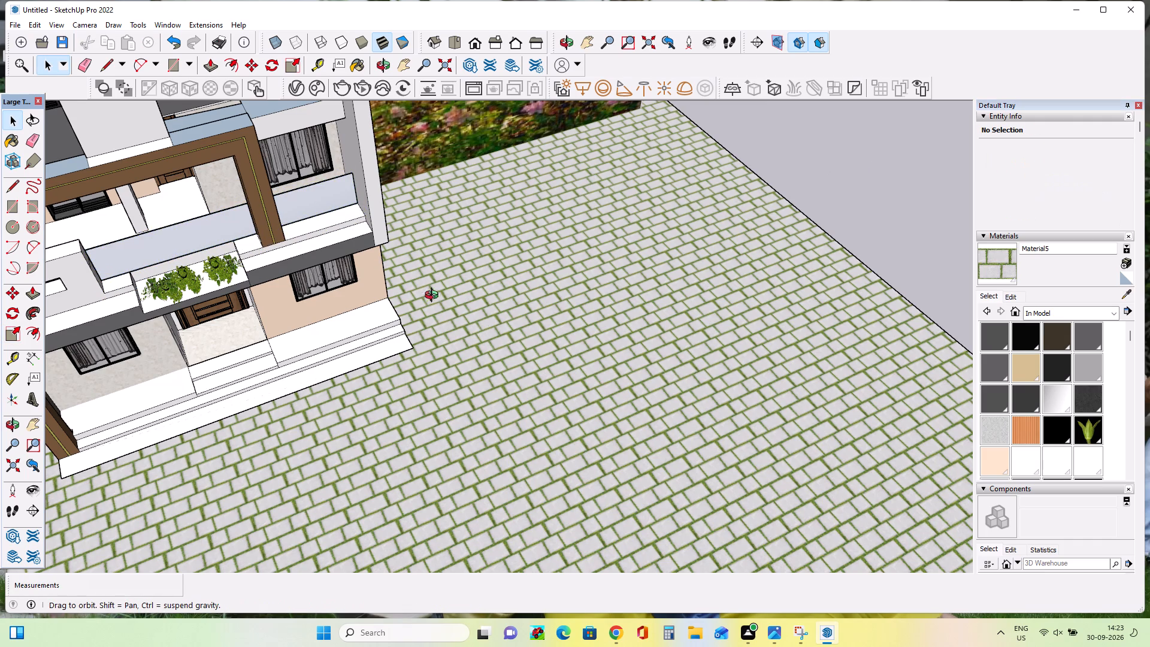
{"action": "middle_click_drag", "start_coordinate": [434, 297], "coordinate": [426, 288]}
{"action": "left_click", "coordinate": [184, 218]}
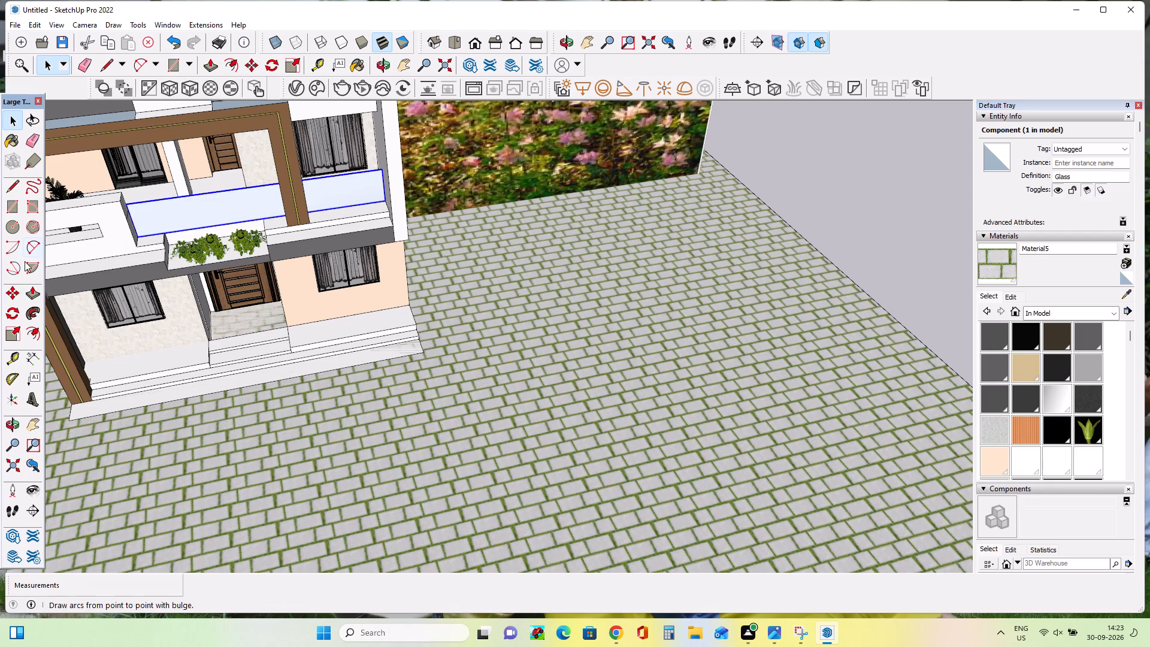
{"action": "left_click", "coordinate": [12, 297]}
{"action": "scroll", "coordinate": [138, 241], "scroll_direction": "up", "scroll_amount": 11}
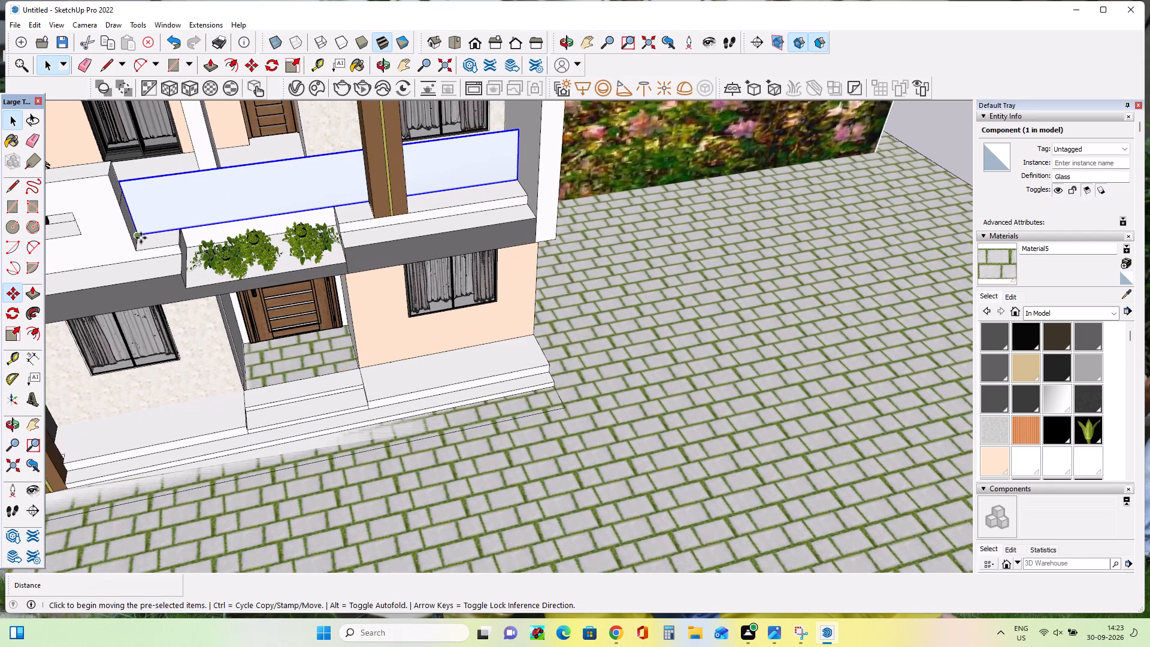
{"action": "left_click", "coordinate": [141, 233]}
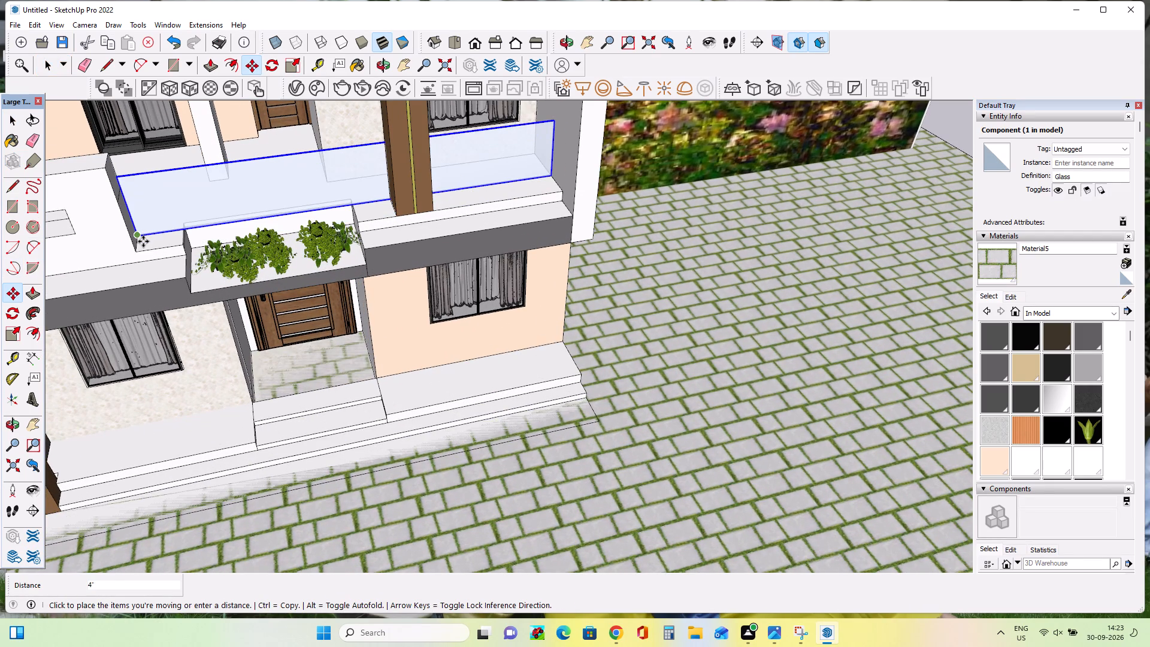
{"action": "double_click", "coordinate": [143, 244]}
{"action": "scroll", "coordinate": [281, 279], "scroll_direction": "down", "scroll_amount": 5}
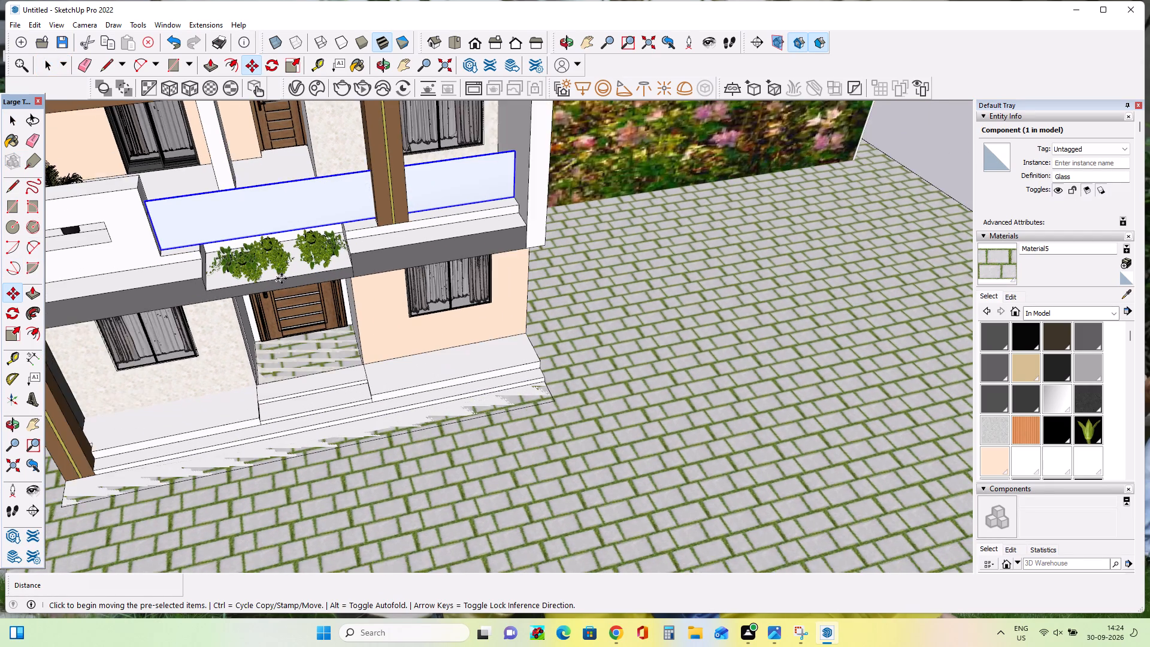
{"action": "scroll", "coordinate": [282, 279], "scroll_direction": "down", "scroll_amount": 11}
{"action": "middle_click_drag", "start_coordinate": [282, 279], "coordinate": [273, 196]}
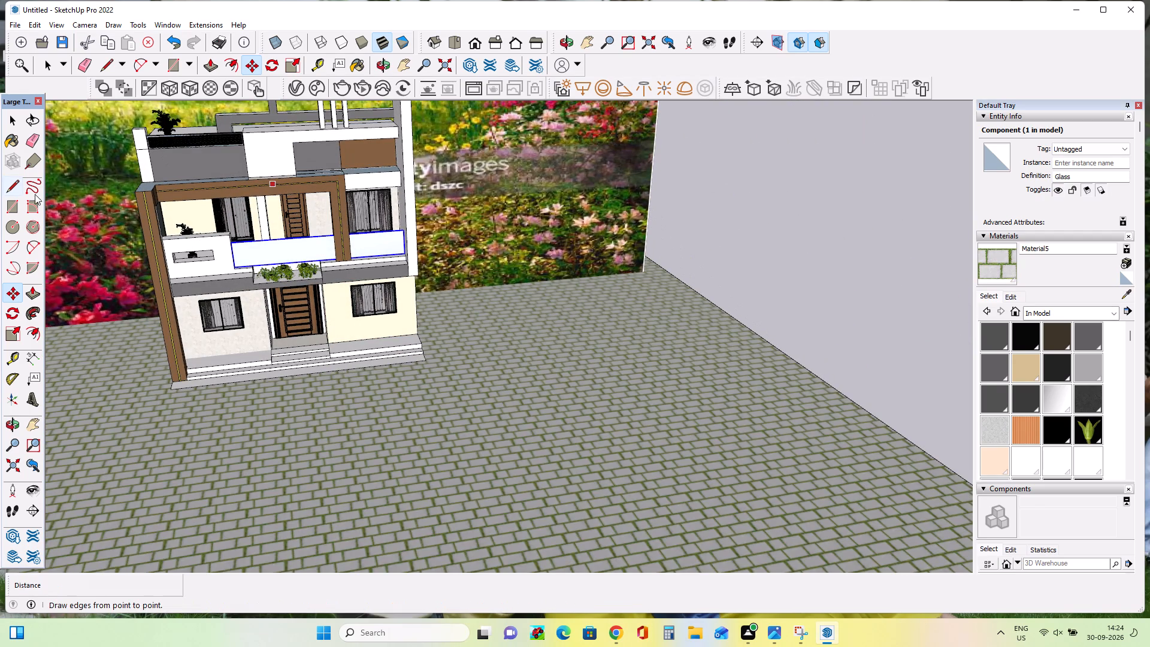
{"action": "left_click", "coordinate": [19, 115]}
{"action": "left_click", "coordinate": [779, 285]}
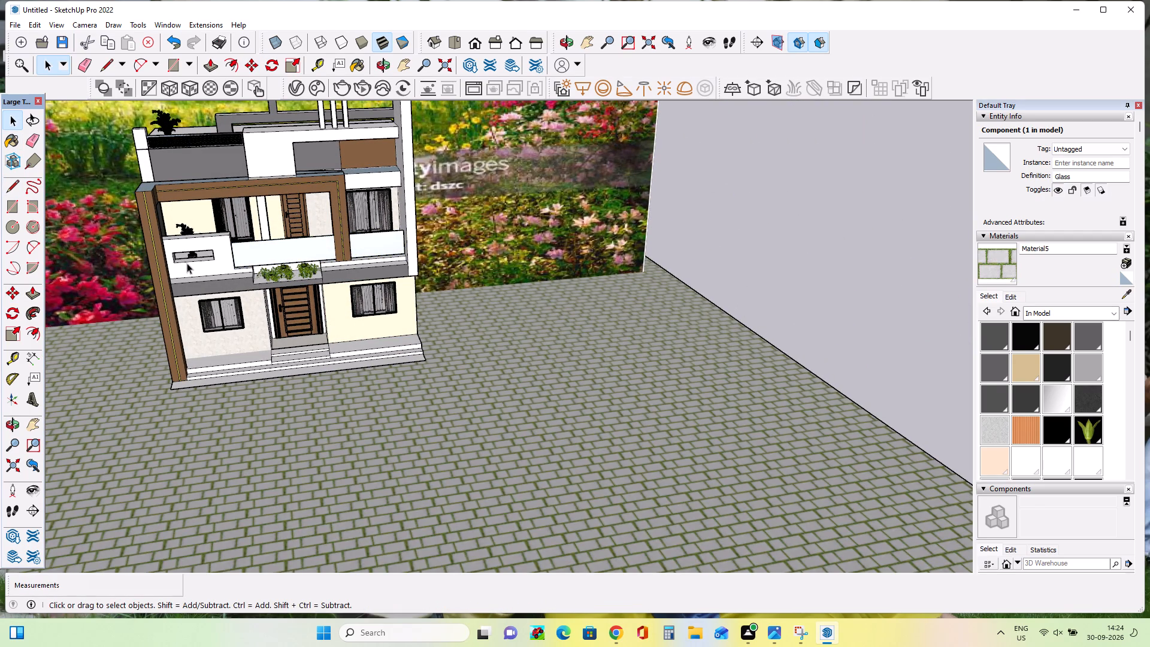
Examine the house front with the fitted balcony glass from a low viewpoint against the garden backdrop.
{"action": "scroll", "coordinate": [215, 210], "scroll_direction": "up", "scroll_amount": 8}
{"action": "middle_click", "coordinate": [227, 260]}
{"action": "middle_click_drag", "start_coordinate": [223, 252], "coordinate": [241, 101]}
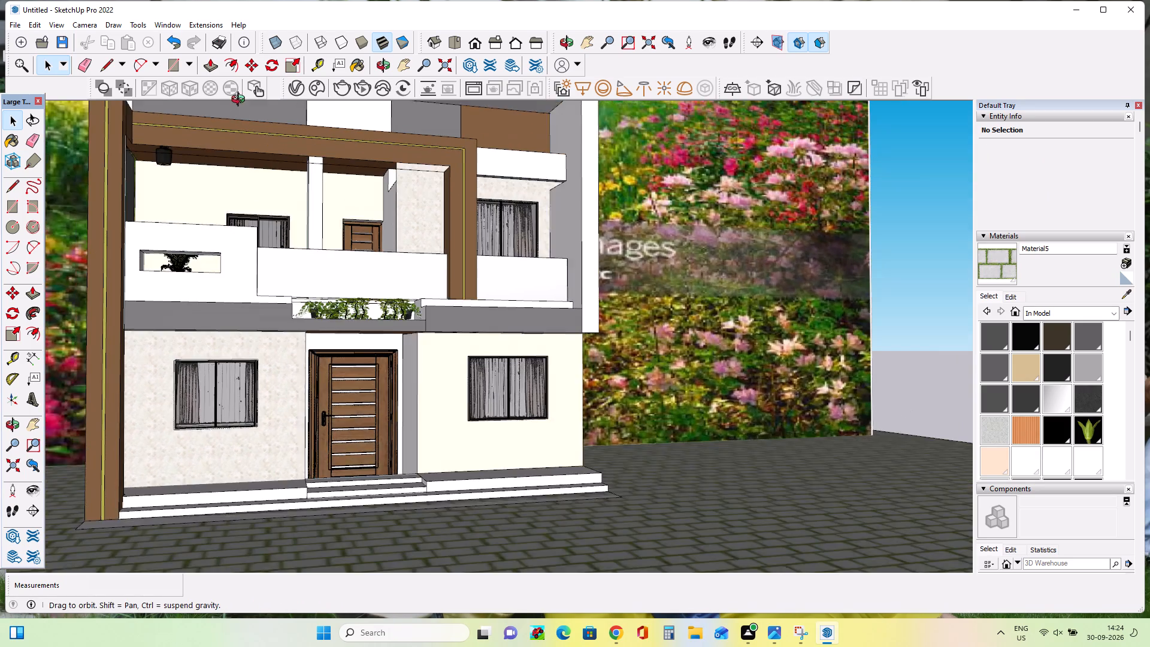
{"action": "middle_click_drag", "start_coordinate": [241, 101], "coordinate": [241, 99]}
{"action": "middle_click_drag", "start_coordinate": [276, 195], "coordinate": [276, 144]}
{"action": "middle_click", "coordinate": [276, 144]}
{"action": "middle_click", "coordinate": [276, 144]}
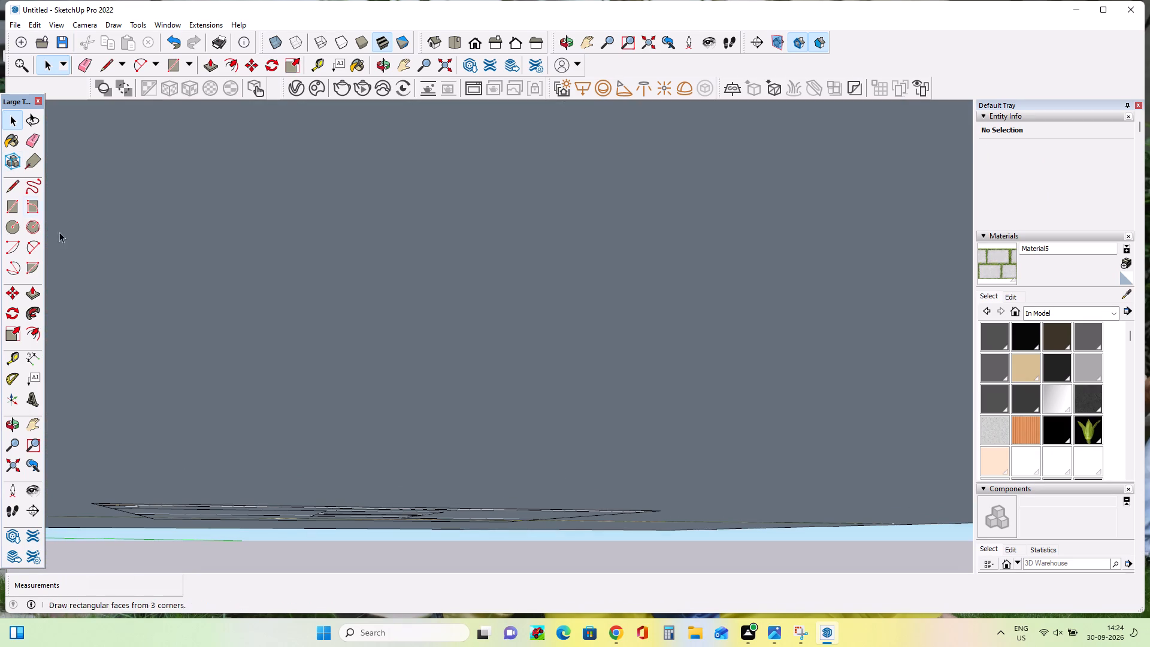
{"action": "middle_click_drag", "start_coordinate": [375, 192], "coordinate": [349, 357]}
{"action": "scroll", "coordinate": [376, 241], "scroll_direction": "down", "scroll_amount": 13}
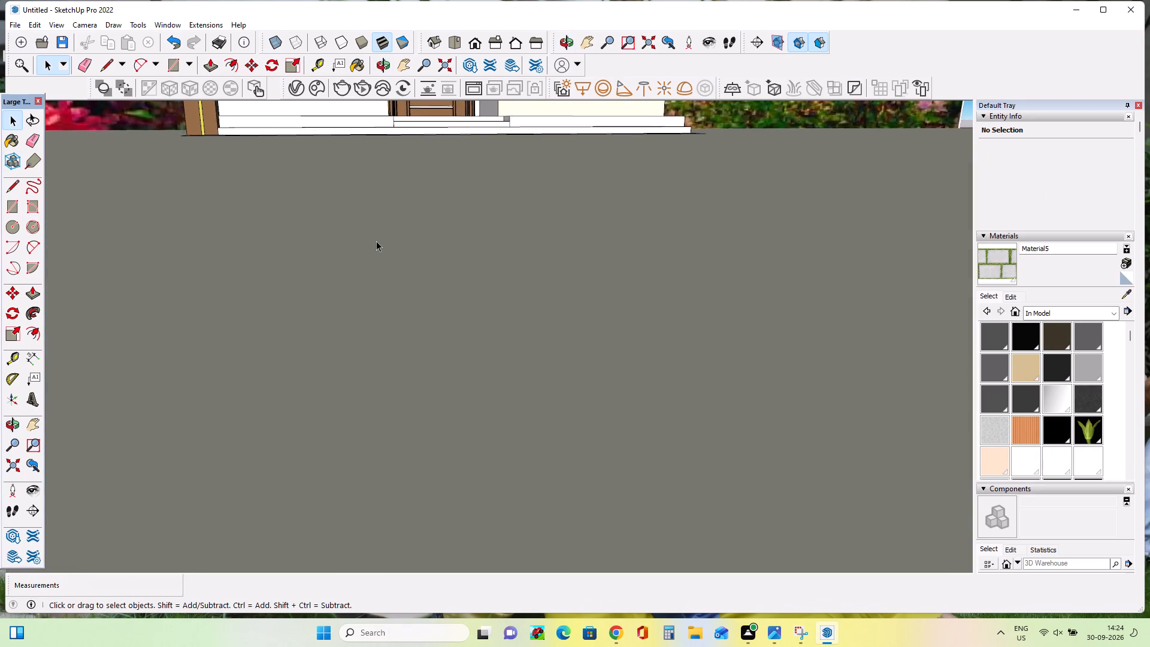
{"action": "scroll", "coordinate": [376, 241], "scroll_direction": "down", "scroll_amount": 20}
{"action": "scroll", "coordinate": [376, 241], "scroll_direction": "down", "scroll_amount": 4}
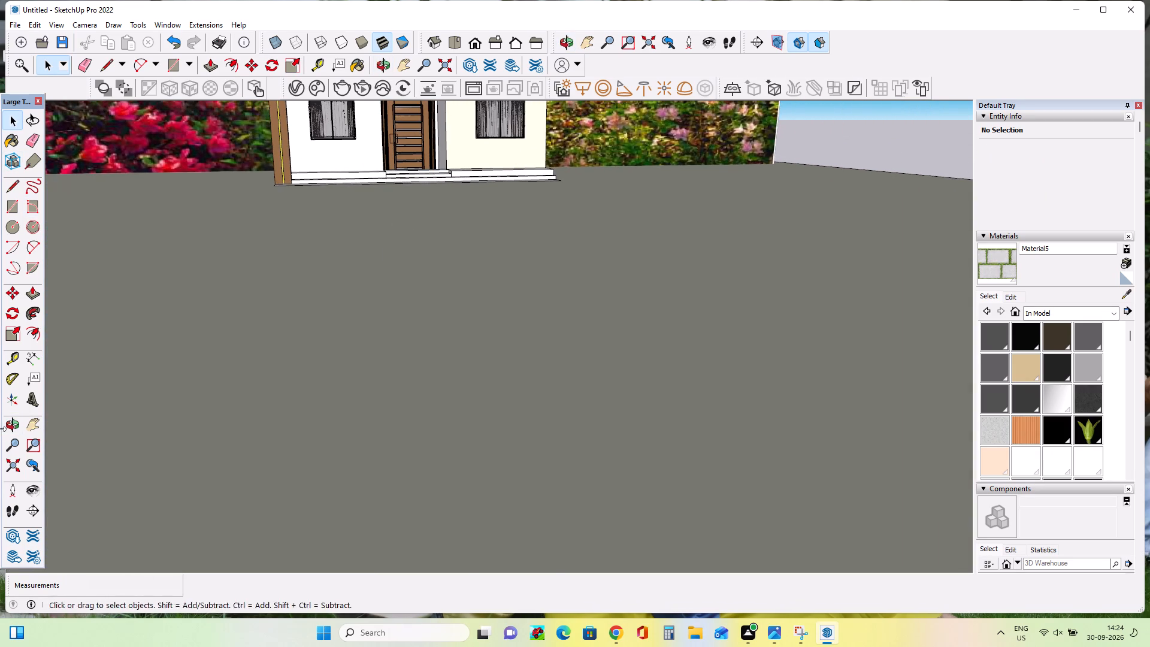
{"action": "left_click", "coordinate": [32, 426]}
{"action": "left_click_drag", "start_coordinate": [398, 312], "coordinate": [425, 536]}
{"action": "left_click", "coordinate": [426, 536]}
{"action": "left_click_drag", "start_coordinate": [440, 325], "coordinate": [440, 338]}
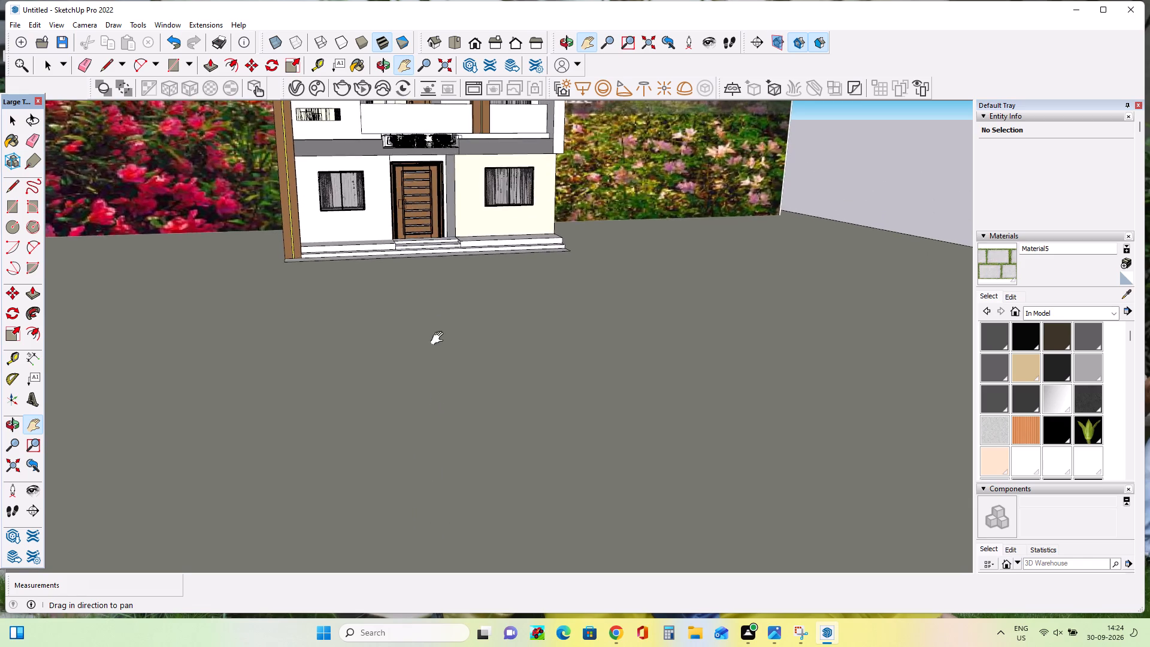
{"action": "left_click_drag", "start_coordinate": [440, 338], "coordinate": [451, 560]}
{"action": "left_click_drag", "start_coordinate": [454, 386], "coordinate": [449, 470]}
{"action": "middle_click_drag", "start_coordinate": [391, 363], "coordinate": [392, 337]}
{"action": "middle_click_drag", "start_coordinate": [392, 333], "coordinate": [392, 315]}
{"action": "middle_click", "coordinate": [388, 210]}
{"action": "middle_click_drag", "start_coordinate": [389, 201], "coordinate": [391, 191]}
{"action": "middle_click_drag", "start_coordinate": [380, 306], "coordinate": [388, 310]}
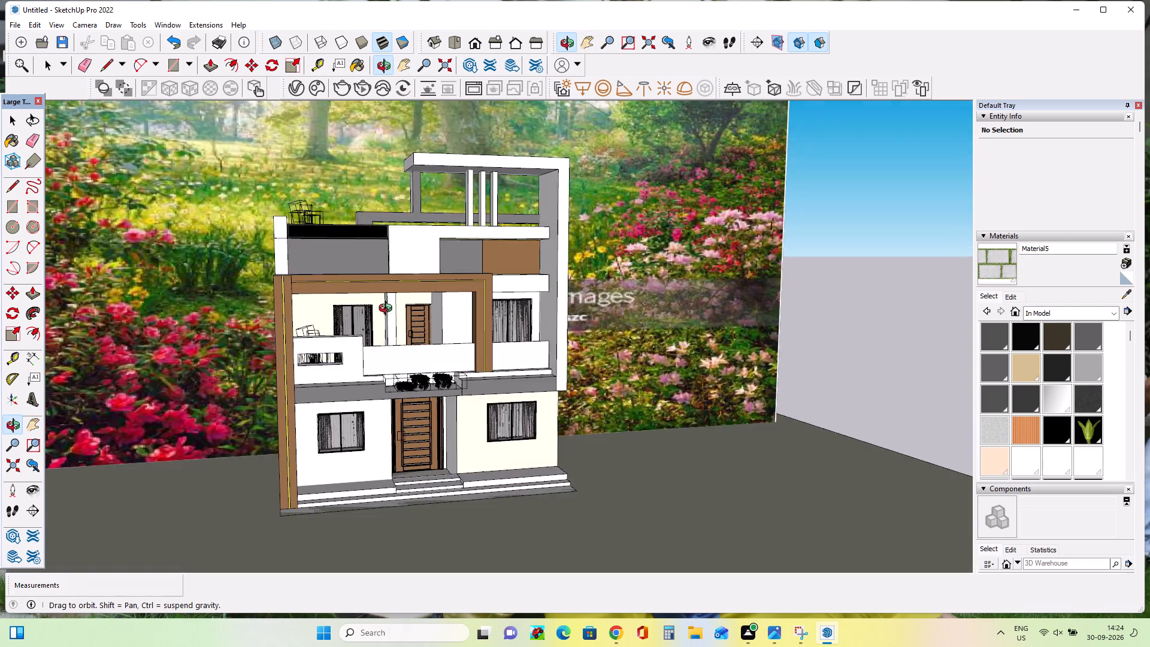
{"action": "middle_click_drag", "start_coordinate": [388, 310], "coordinate": [398, 259]}
{"action": "scroll", "coordinate": [372, 273], "scroll_direction": "up", "scroll_amount": 5}
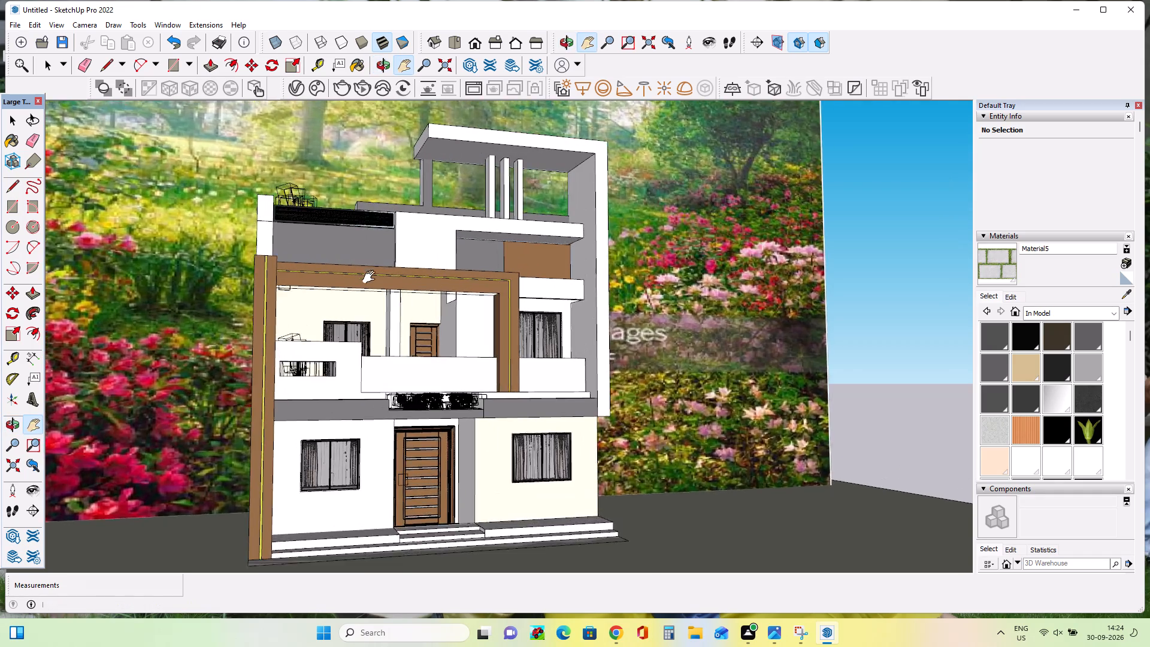
Place two small sphere lights on the first-floor balcony's wooden ceiling, one on each side of the white column.
{"action": "scroll", "coordinate": [371, 277], "scroll_direction": "up", "scroll_amount": 17}
{"action": "middle_click_drag", "start_coordinate": [374, 317], "coordinate": [372, 271]}
{"action": "left_click", "coordinate": [601, 90]}
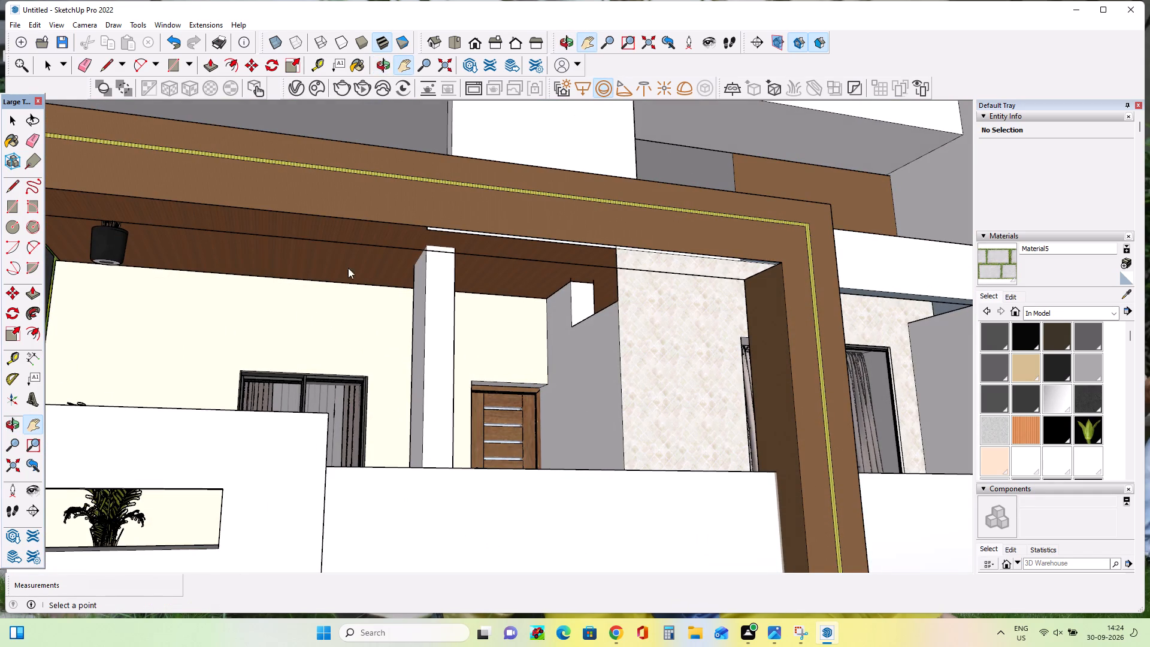
{"action": "left_click", "coordinate": [298, 256]}
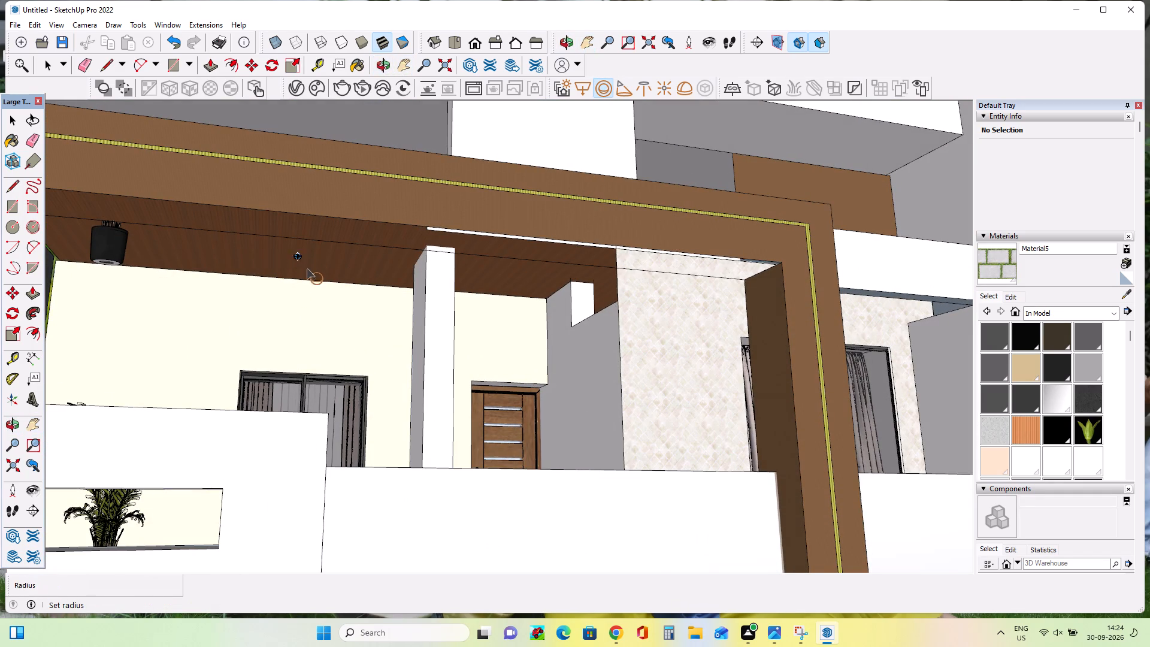
{"action": "left_click", "coordinate": [307, 261]}
{"action": "double_click", "coordinate": [514, 277]}
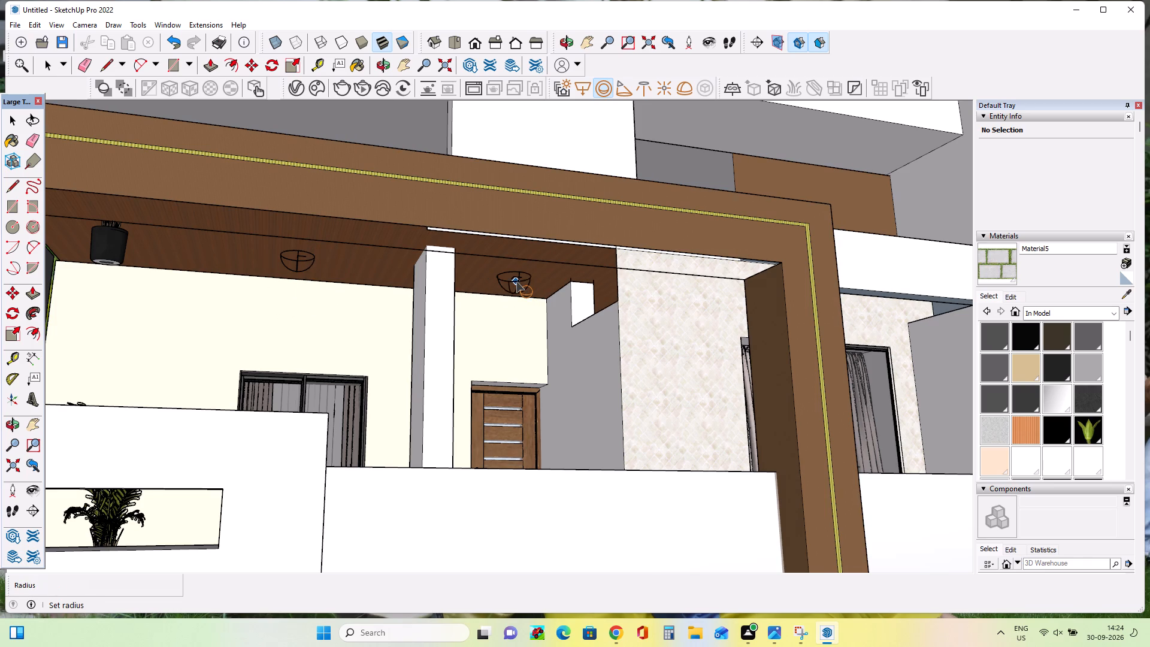
{"action": "left_click", "coordinate": [516, 280]}
Place a small sphere light on the underside of the white ledge above the right first-floor window.
{"action": "scroll", "coordinate": [431, 343], "scroll_direction": "down", "scroll_amount": 9}
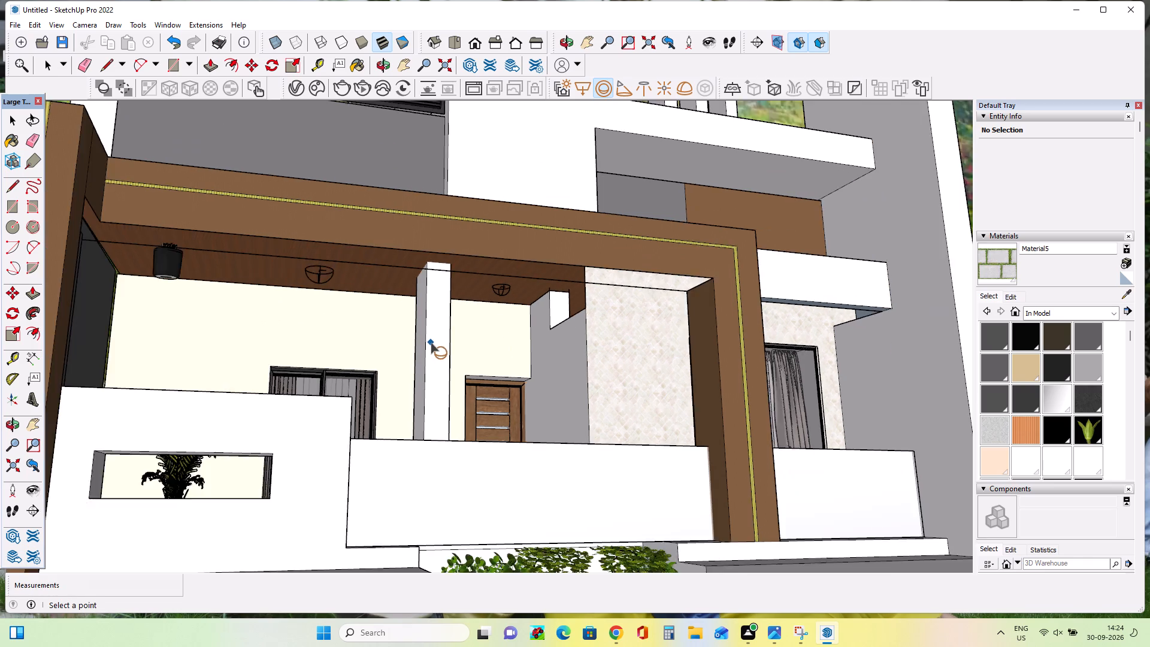
{"action": "middle_click_drag", "start_coordinate": [767, 323], "coordinate": [718, 264]}
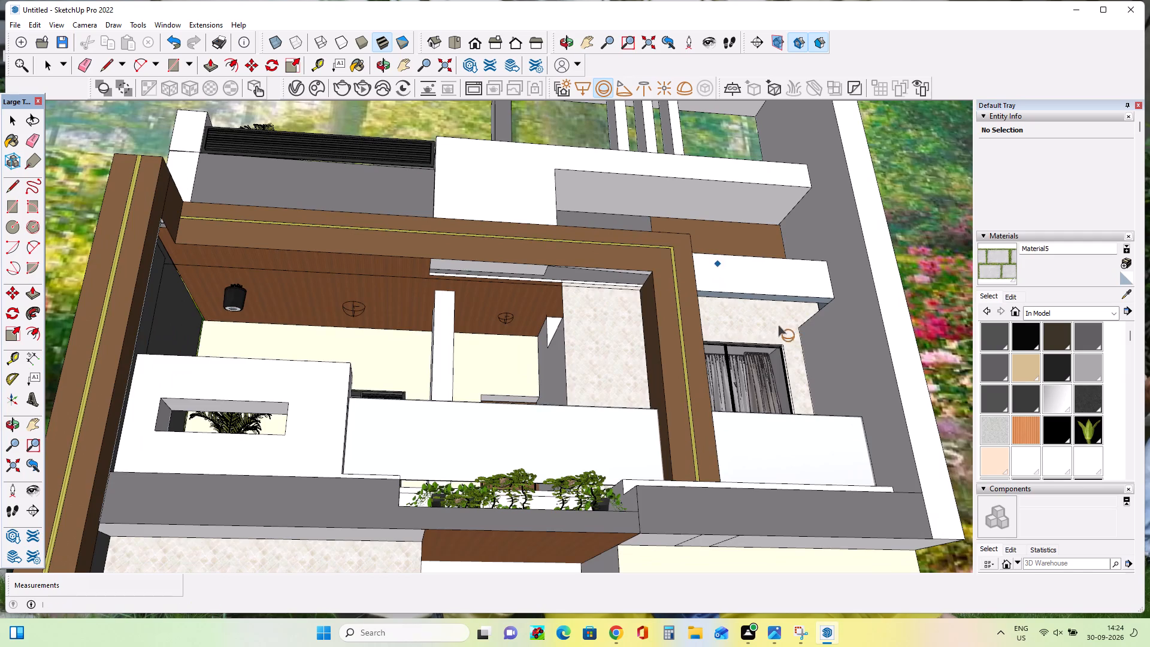
{"action": "scroll", "coordinate": [767, 314], "scroll_direction": "up", "scroll_amount": 13}
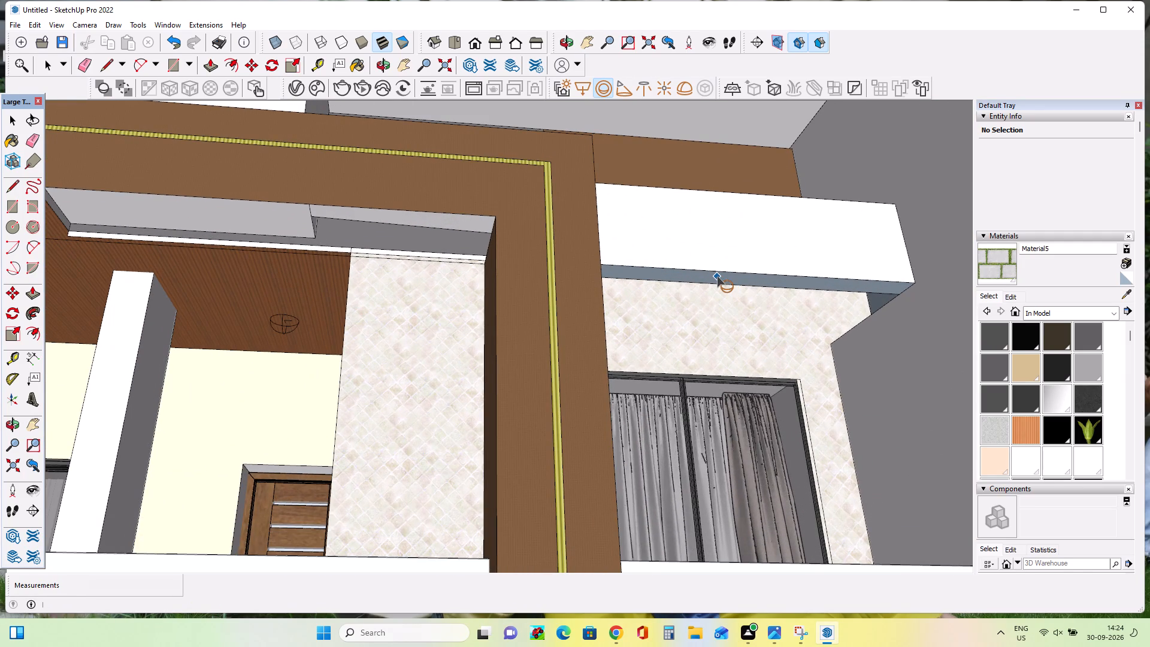
{"action": "double_click", "coordinate": [717, 276]}
{"action": "double_click", "coordinate": [717, 280]}
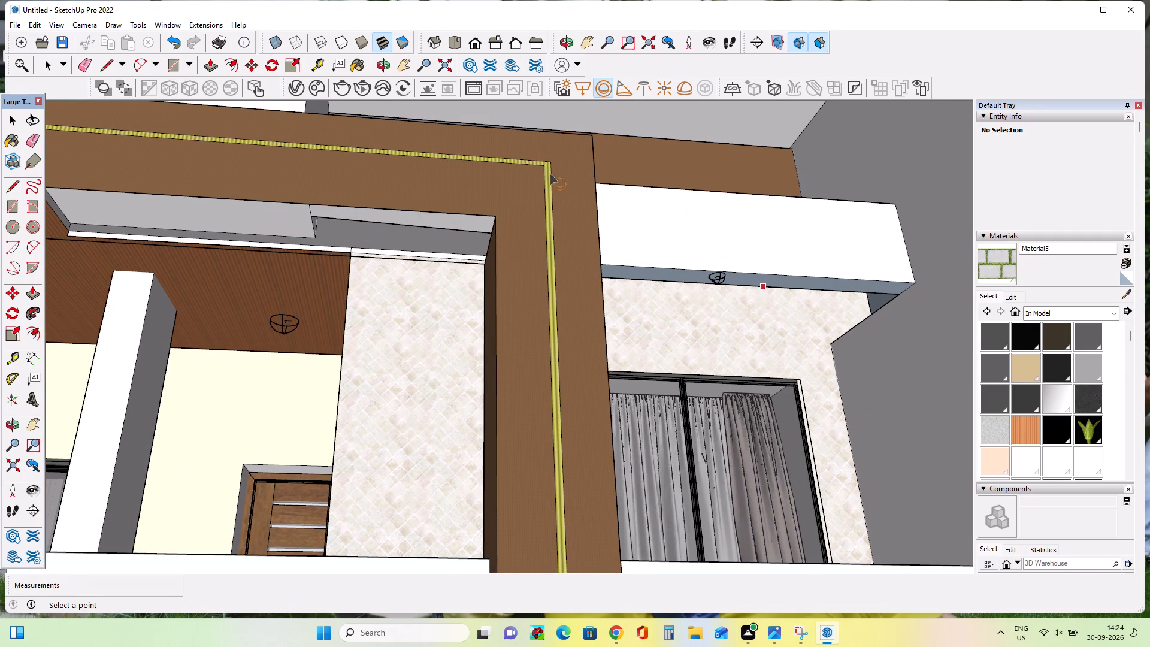
{"action": "left_click", "coordinate": [602, 89]}
Examine the whole house front and paved foreground against the garden backdrop, ending close to the ground-floor facade.
{"action": "scroll", "coordinate": [526, 369], "scroll_direction": "down", "scroll_amount": 7}
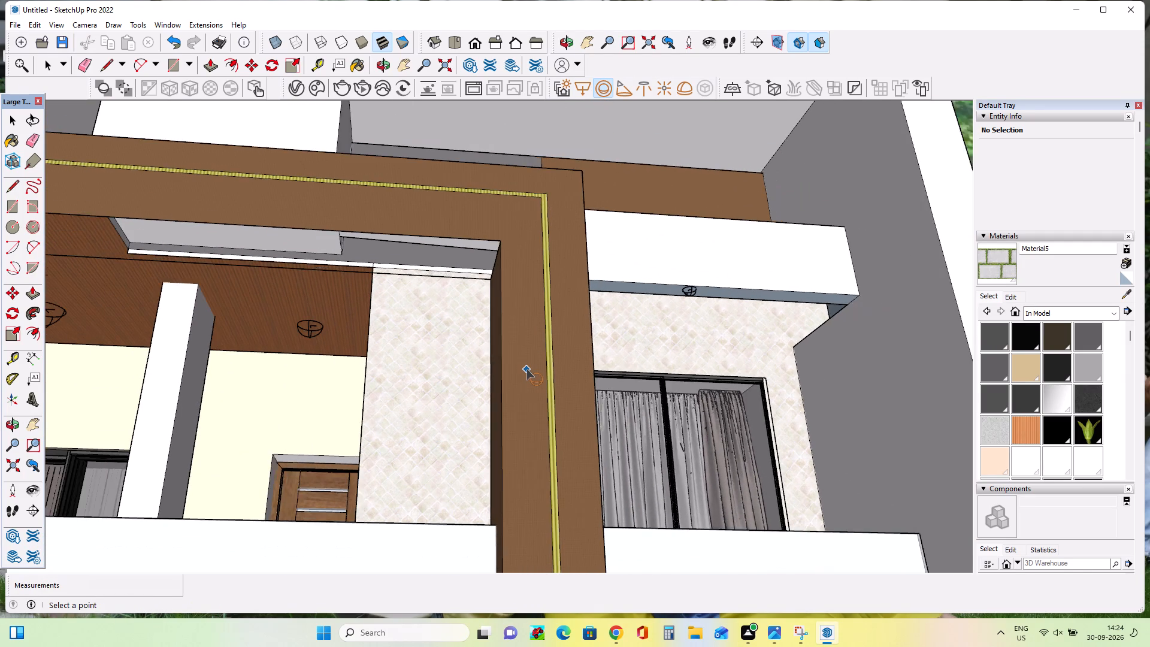
{"action": "scroll", "coordinate": [526, 369], "scroll_direction": "down", "scroll_amount": 13}
{"action": "scroll", "coordinate": [473, 485], "scroll_direction": "down", "scroll_amount": 6}
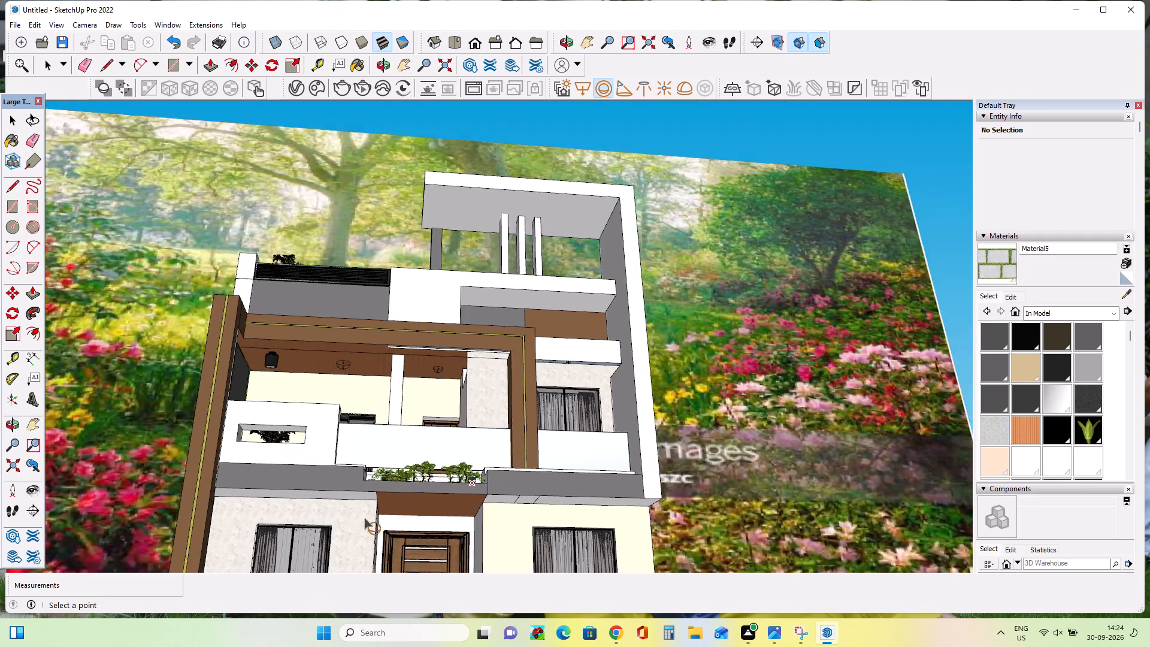
{"action": "scroll", "coordinate": [320, 521], "scroll_direction": "up", "scroll_amount": 4}
{"action": "scroll", "coordinate": [323, 512], "scroll_direction": "down", "scroll_amount": 5}
{"action": "scroll", "coordinate": [325, 511], "scroll_direction": "down", "scroll_amount": 16}
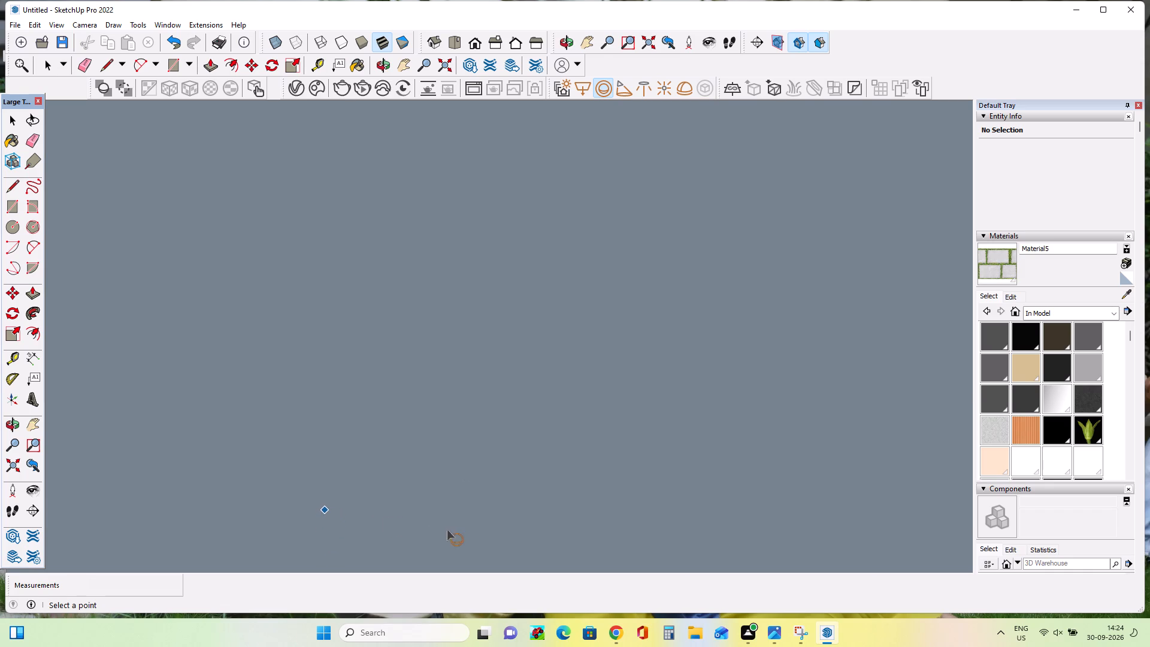
{"action": "scroll", "coordinate": [447, 530], "scroll_direction": "down", "scroll_amount": 10}
{"action": "scroll", "coordinate": [609, 596], "scroll_direction": "down", "scroll_amount": 15}
{"action": "scroll", "coordinate": [644, 561], "scroll_direction": "down", "scroll_amount": 5}
{"action": "middle_click_drag", "start_coordinate": [709, 488], "coordinate": [668, 633]}
{"action": "scroll", "coordinate": [669, 635], "scroll_direction": "down", "scroll_amount": 1}
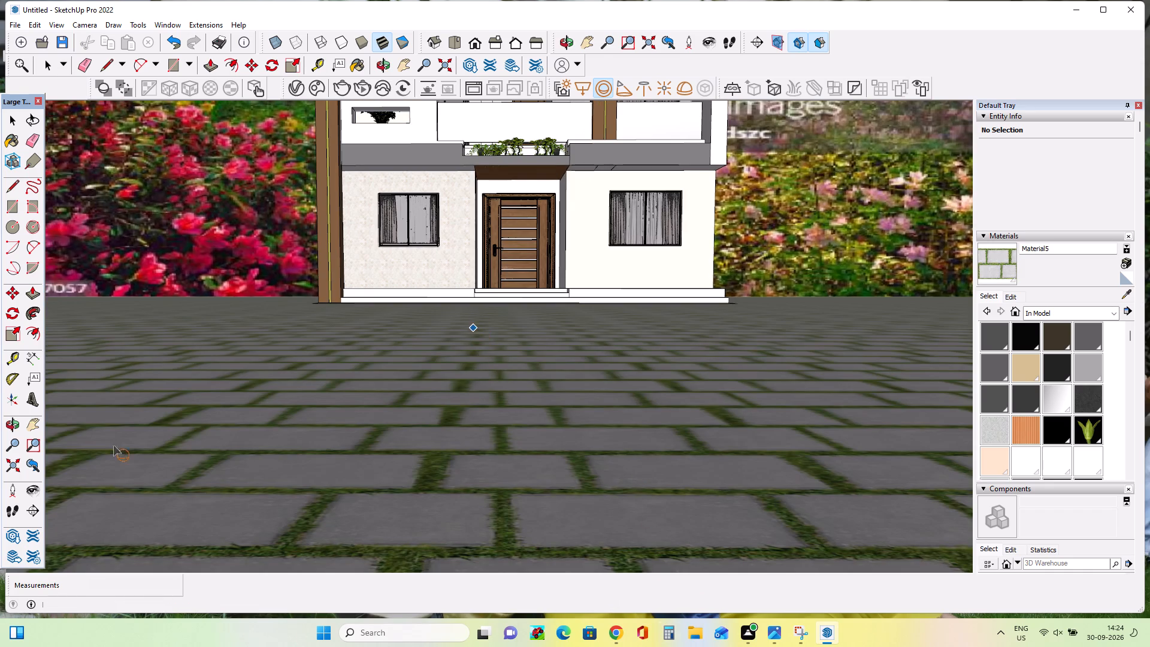
{"action": "left_click", "coordinate": [31, 421]}
{"action": "left_click_drag", "start_coordinate": [464, 333], "coordinate": [478, 527]}
{"action": "right_click_drag", "start_coordinate": [477, 465], "coordinate": [477, 471]}
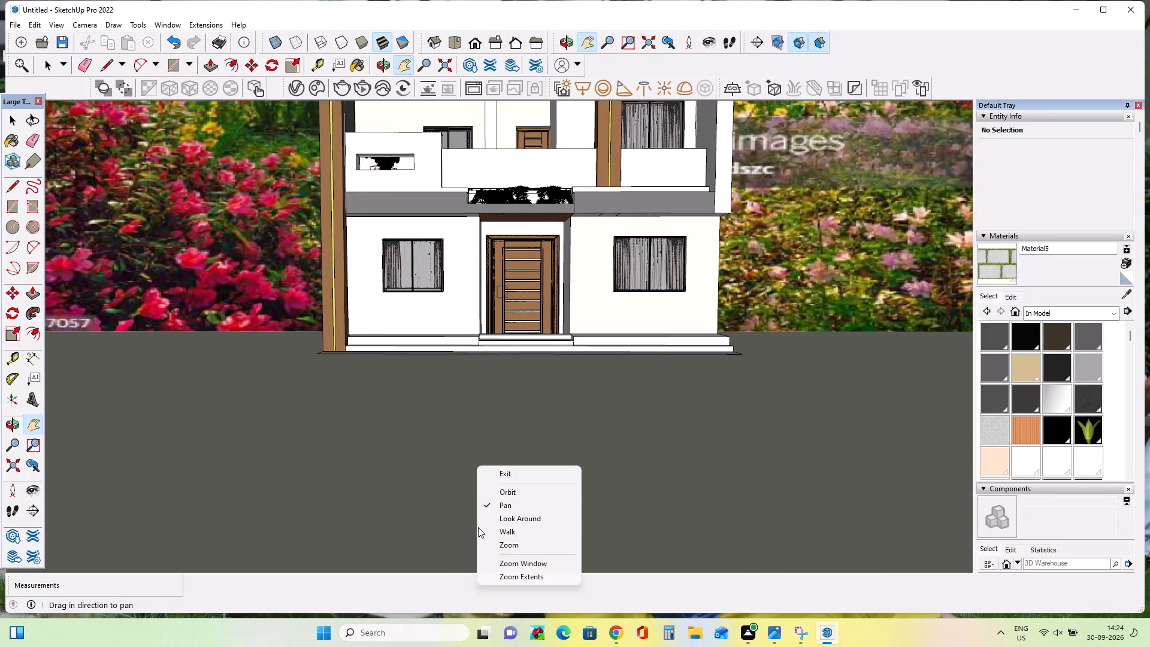
{"action": "left_click_drag", "start_coordinate": [478, 527], "coordinate": [478, 539]}
{"action": "left_click", "coordinate": [476, 382]}
{"action": "left_click_drag", "start_coordinate": [474, 393], "coordinate": [464, 495]}
{"action": "left_click", "coordinate": [463, 495]}
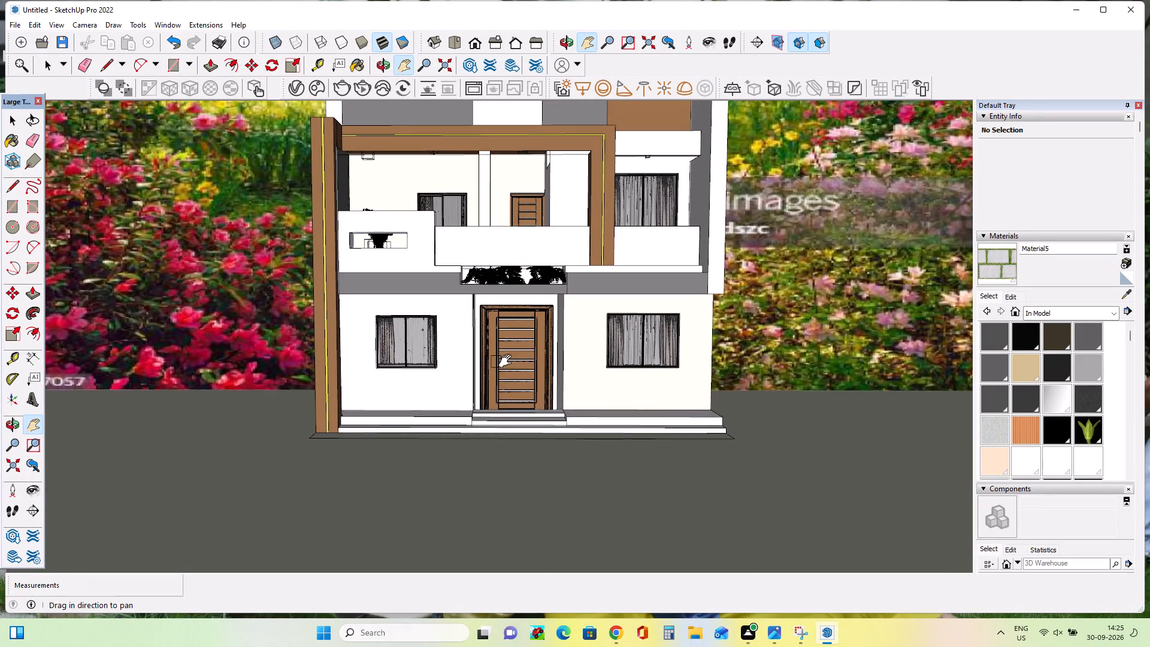
{"action": "left_click_drag", "start_coordinate": [508, 361], "coordinate": [504, 439]}
{"action": "middle_click_drag", "start_coordinate": [453, 454], "coordinate": [482, 303]}
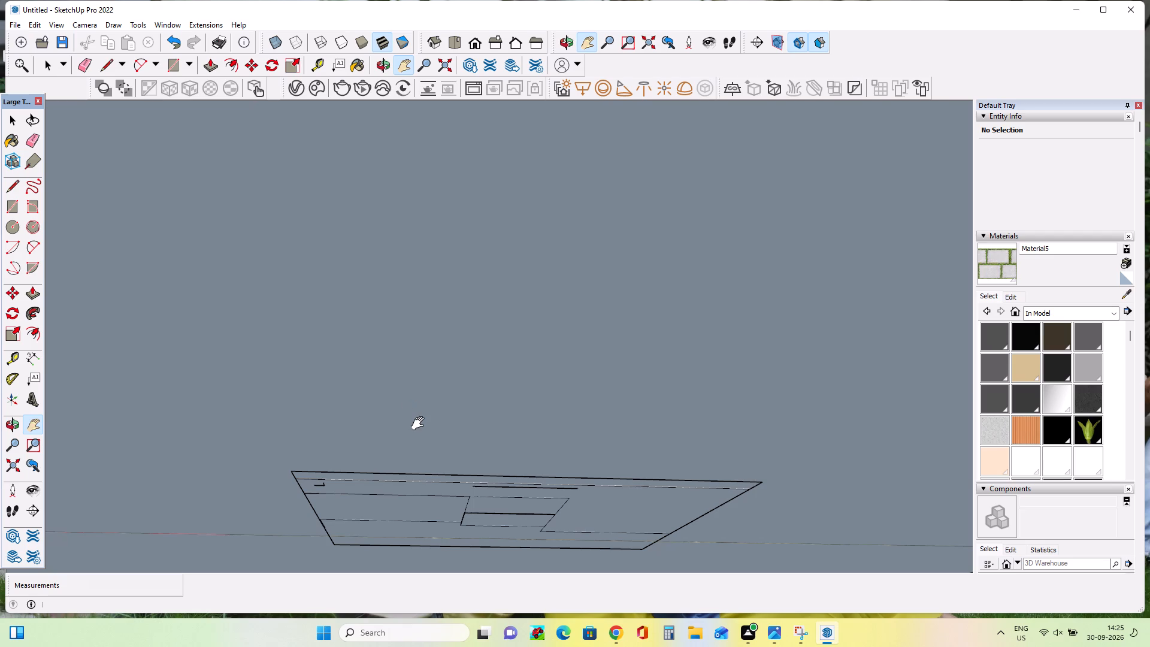
{"action": "scroll", "coordinate": [426, 420], "scroll_direction": "down", "scroll_amount": 4}
{"action": "scroll", "coordinate": [426, 420], "scroll_direction": "down", "scroll_amount": 17}
{"action": "middle_click_drag", "start_coordinate": [426, 422], "coordinate": [433, 496]}
{"action": "middle_click_drag", "start_coordinate": [432, 512], "coordinate": [429, 570]}
{"action": "middle_click_drag", "start_coordinate": [429, 405], "coordinate": [440, 461]}
{"action": "scroll", "coordinate": [442, 421], "scroll_direction": "up", "scroll_amount": 3}
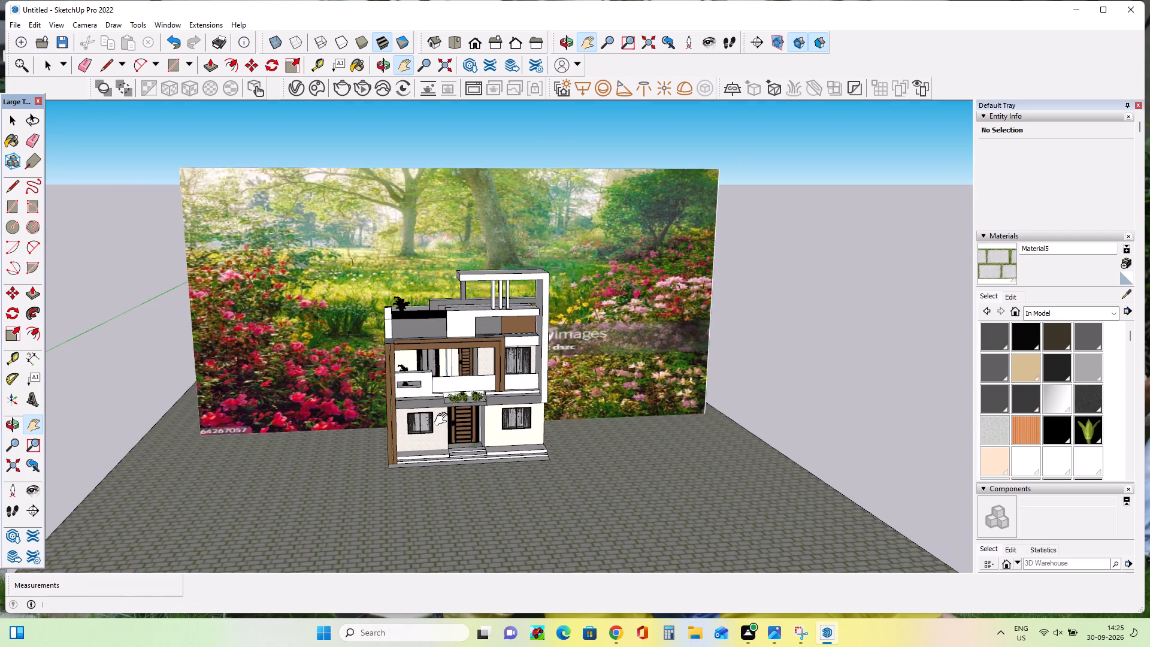
{"action": "scroll", "coordinate": [443, 419], "scroll_direction": "up", "scroll_amount": 20}
{"action": "scroll", "coordinate": [443, 419], "scroll_direction": "up", "scroll_amount": 6}
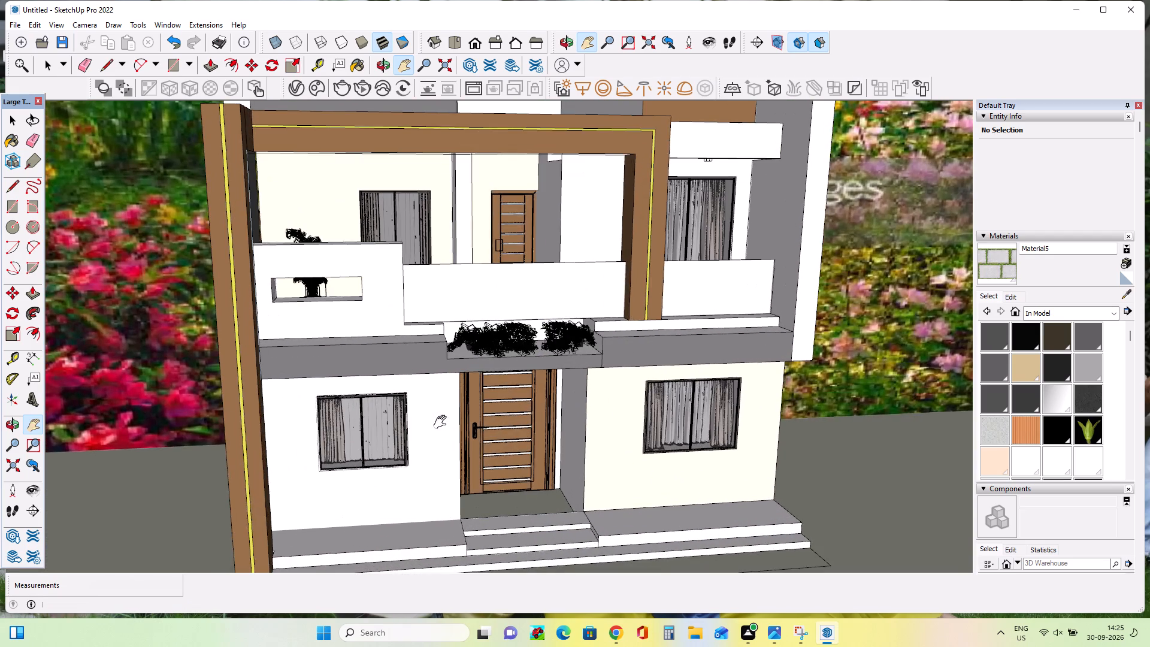
Place sphere lights under the balcony slab above the left ground-floor window and on the wooden porch ceiling over the entrance door.
{"action": "middle_click_drag", "start_coordinate": [443, 422], "coordinate": [424, 331]}
{"action": "scroll", "coordinate": [405, 338], "scroll_direction": "up", "scroll_amount": 14}
{"action": "middle_click_drag", "start_coordinate": [403, 371], "coordinate": [405, 341]}
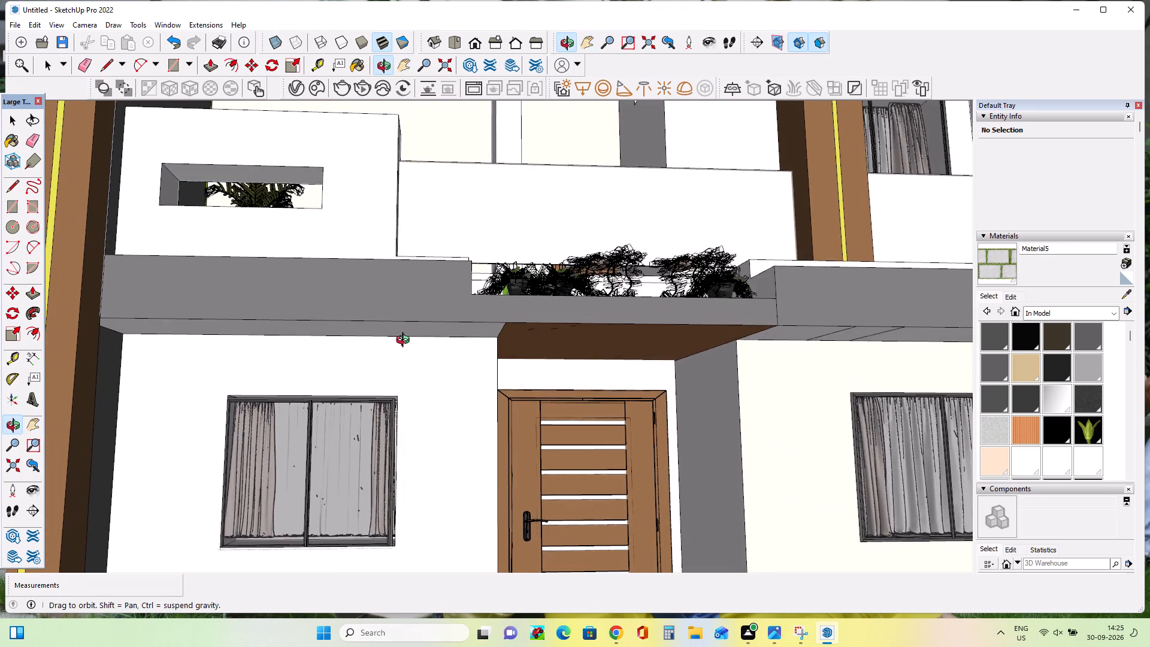
{"action": "middle_click_drag", "start_coordinate": [405, 341], "coordinate": [407, 338]}
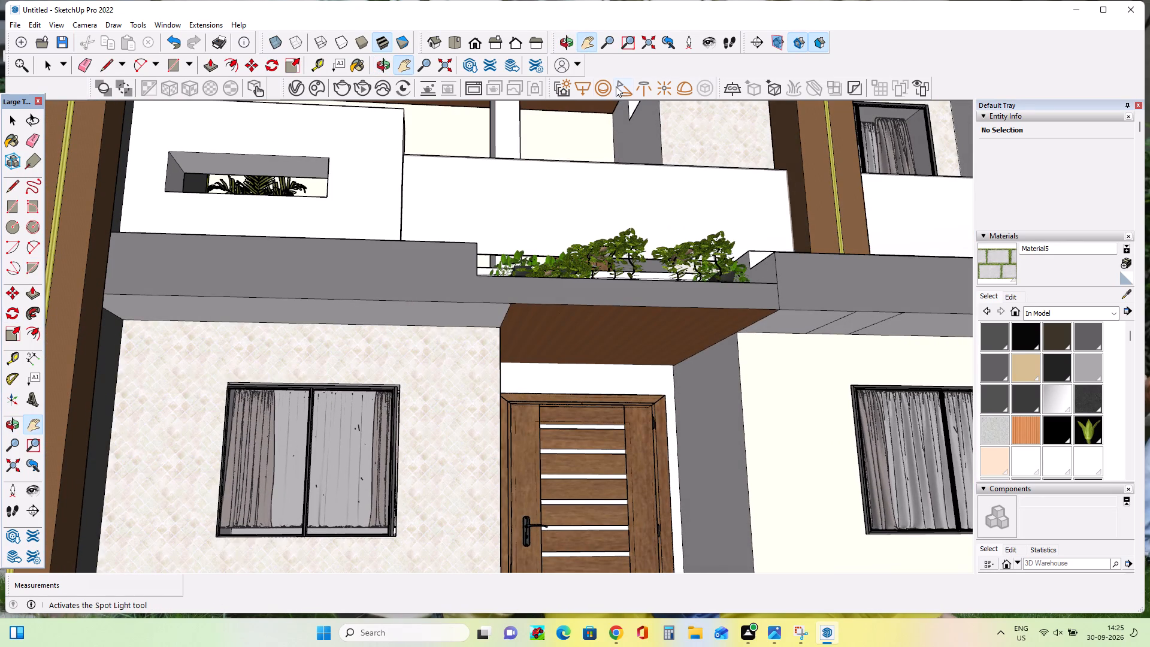
{"action": "left_click", "coordinate": [608, 86]}
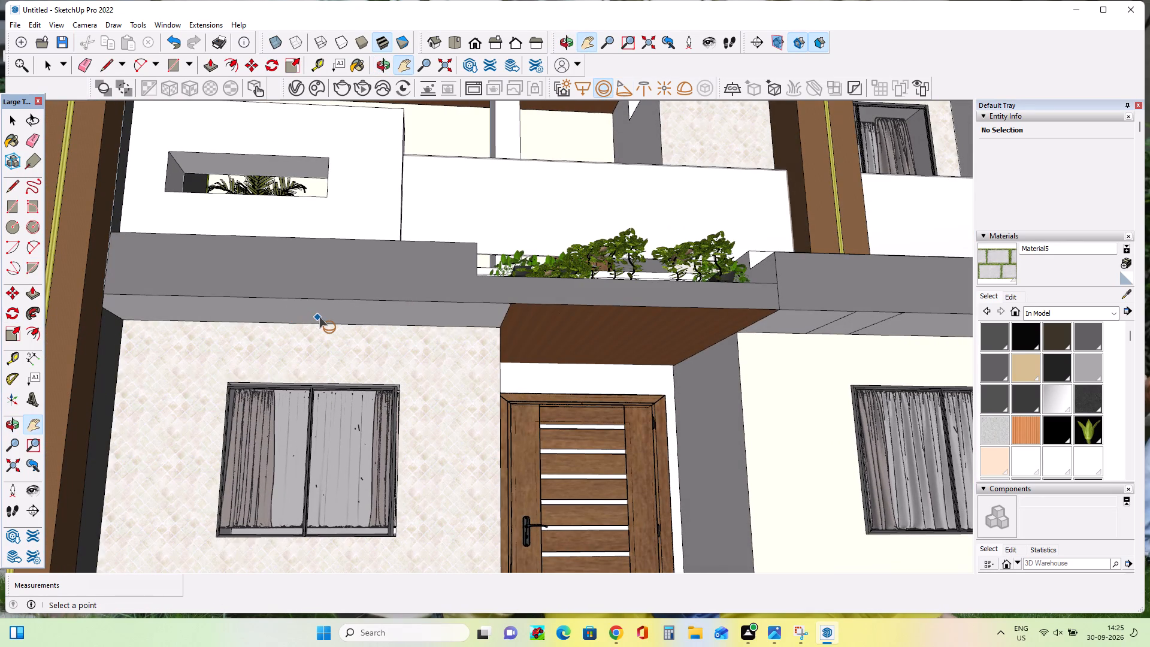
{"action": "left_click", "coordinate": [314, 317]}
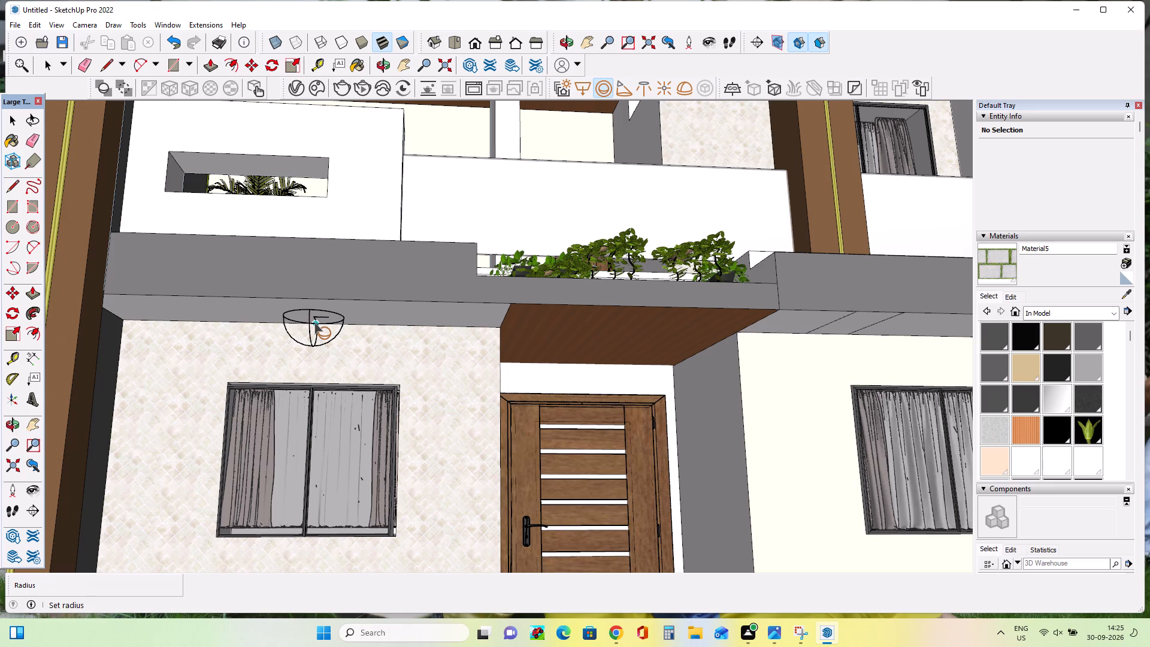
{"action": "double_click", "coordinate": [316, 318]}
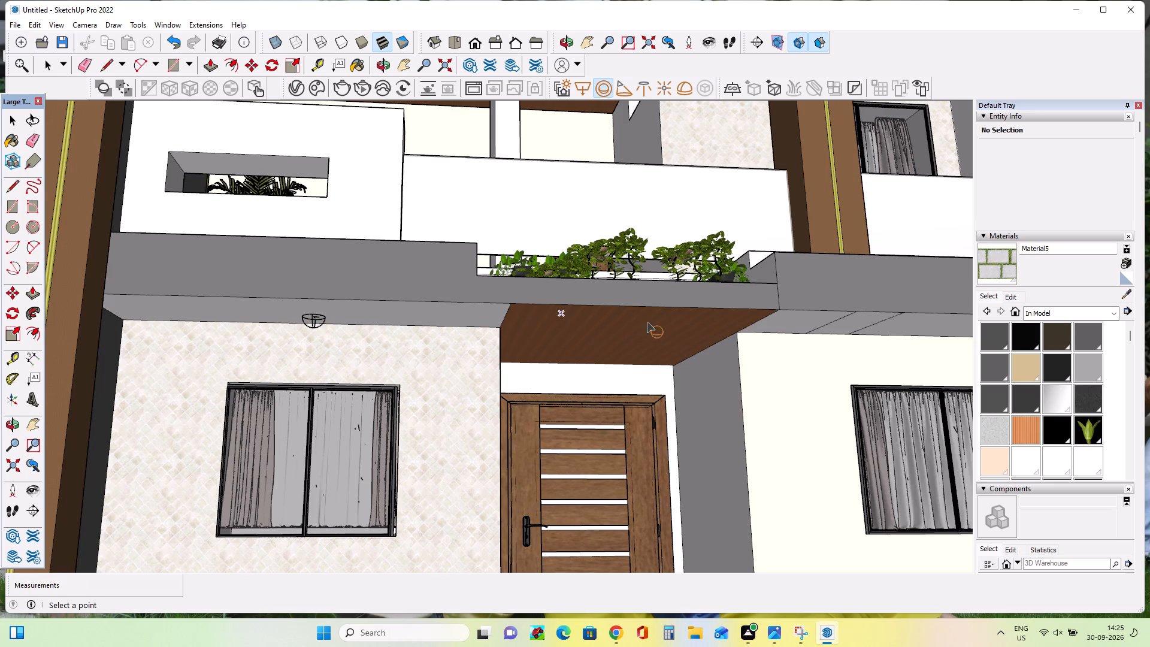
{"action": "double_click", "coordinate": [606, 337]}
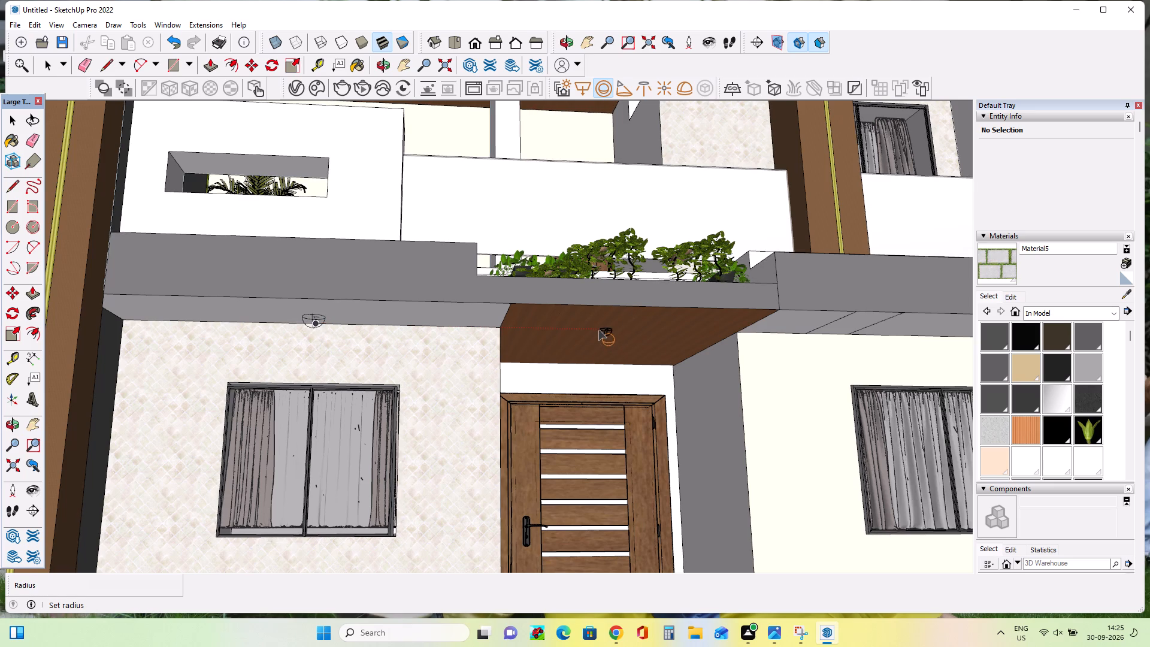
{"action": "double_click", "coordinate": [598, 329]}
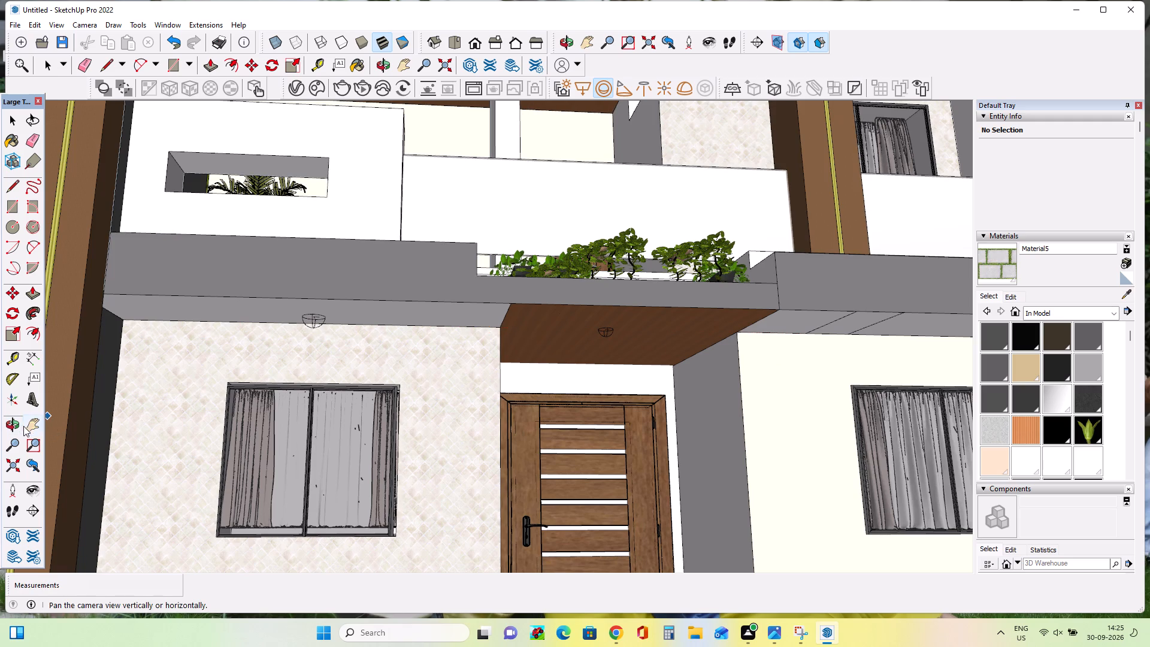
Place a small sphere light under the balcony slab above the right ground-floor window.
{"action": "left_click", "coordinate": [29, 428]}
{"action": "left_click", "coordinate": [342, 409]}
{"action": "left_click_drag", "start_coordinate": [340, 409], "coordinate": [131, 400]}
{"action": "left_click", "coordinate": [662, 425]}
{"action": "left_click_drag", "start_coordinate": [662, 425], "coordinate": [593, 418]}
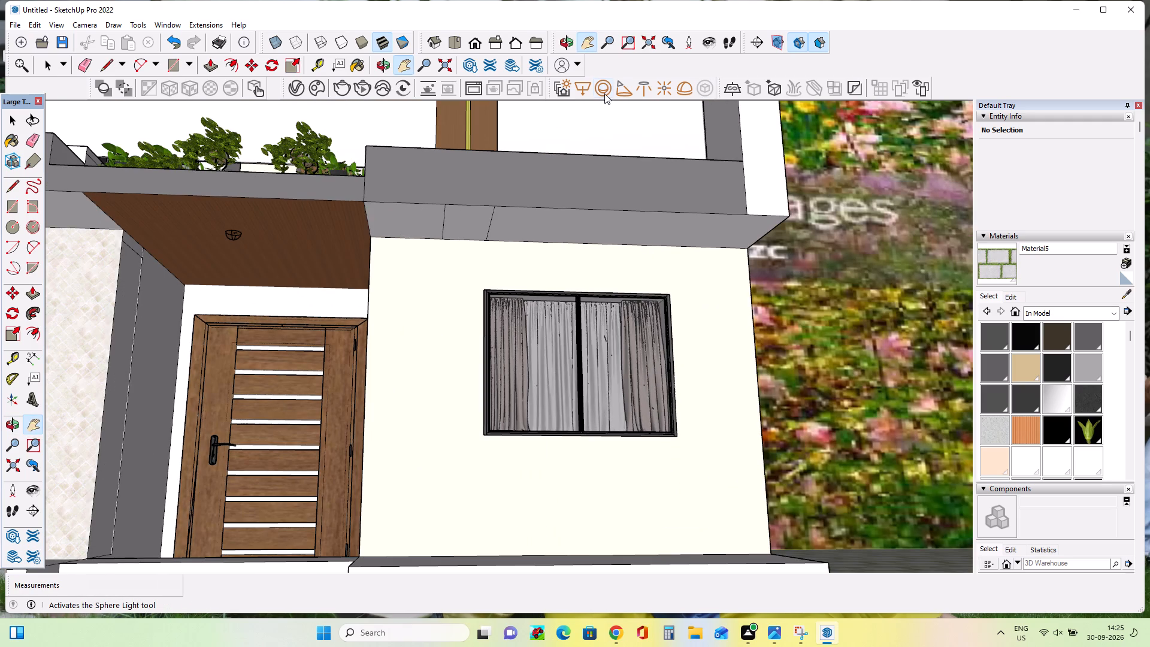
{"action": "left_click", "coordinate": [604, 93]}
{"action": "left_click", "coordinate": [578, 228]}
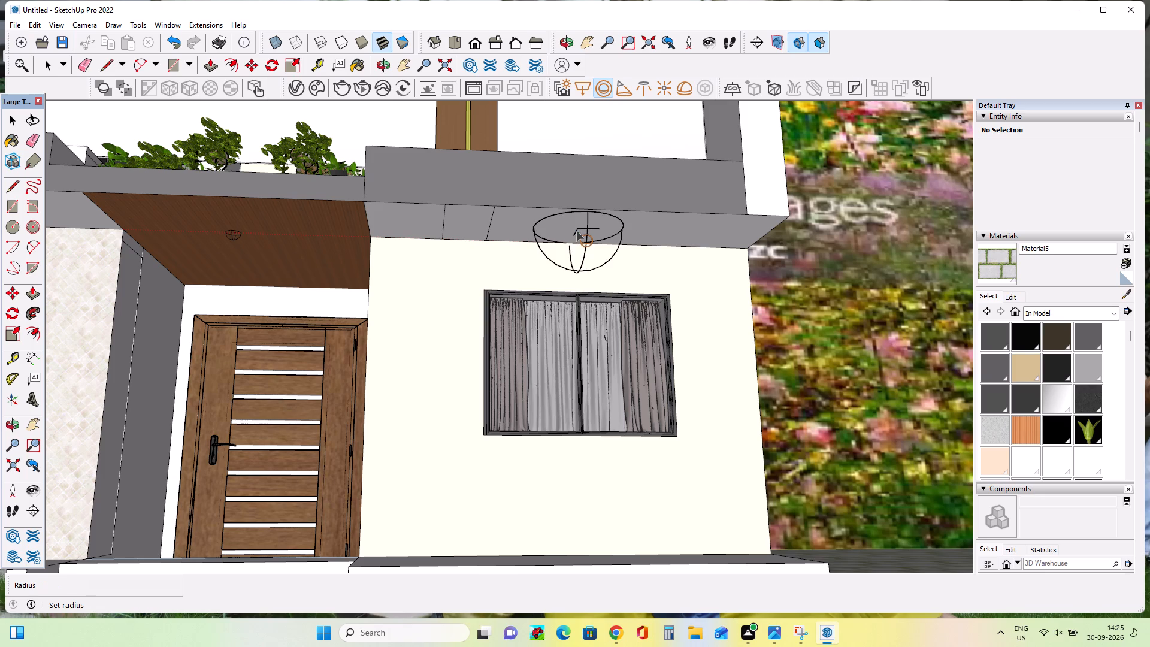
{"action": "scroll", "coordinate": [576, 230], "scroll_direction": "up", "scroll_amount": 7}
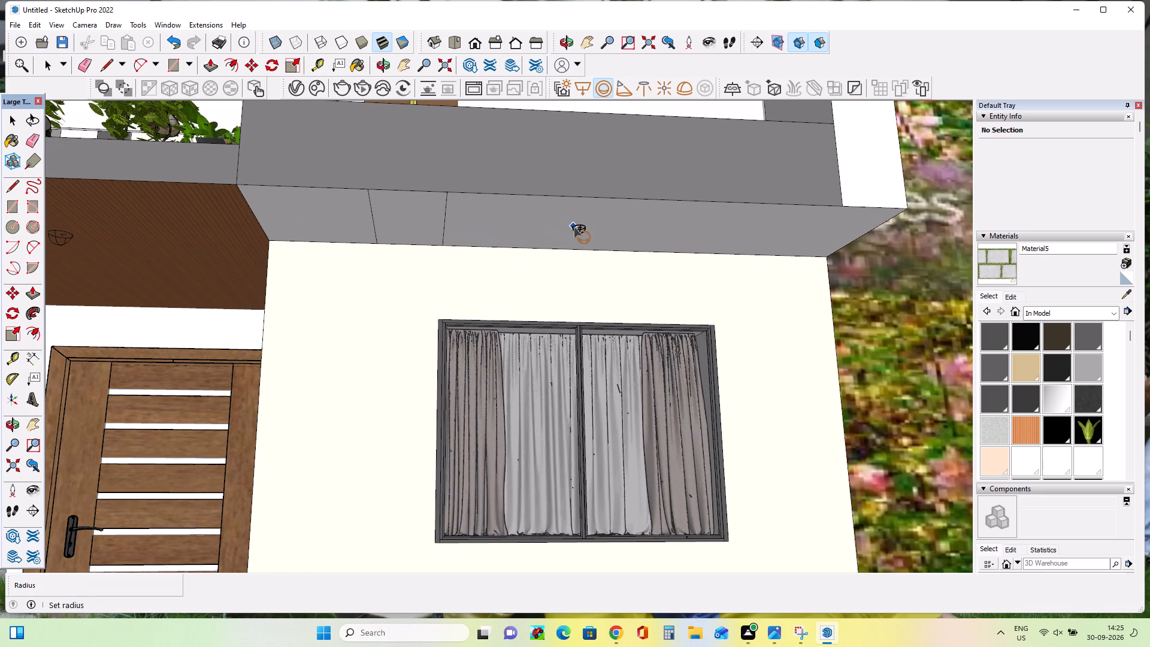
{"action": "double_click", "coordinate": [572, 224]}
Examine the complete house front from a low frontal viewpoint, framed against the garden backdrop.
{"action": "scroll", "coordinate": [618, 288], "scroll_direction": "down", "scroll_amount": 4}
{"action": "scroll", "coordinate": [618, 288], "scroll_direction": "down", "scroll_amount": 20}
{"action": "scroll", "coordinate": [618, 288], "scroll_direction": "down", "scroll_amount": 6}
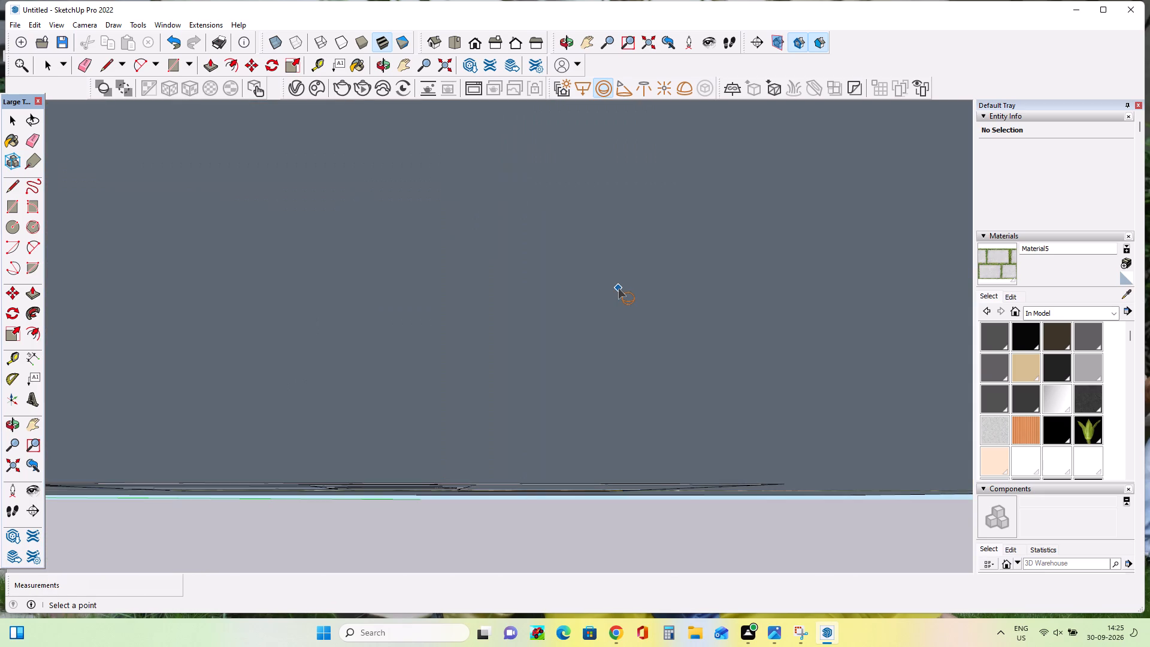
{"action": "middle_click_drag", "start_coordinate": [619, 288], "coordinate": [609, 431]}
{"action": "scroll", "coordinate": [604, 364], "scroll_direction": "down", "scroll_amount": 13}
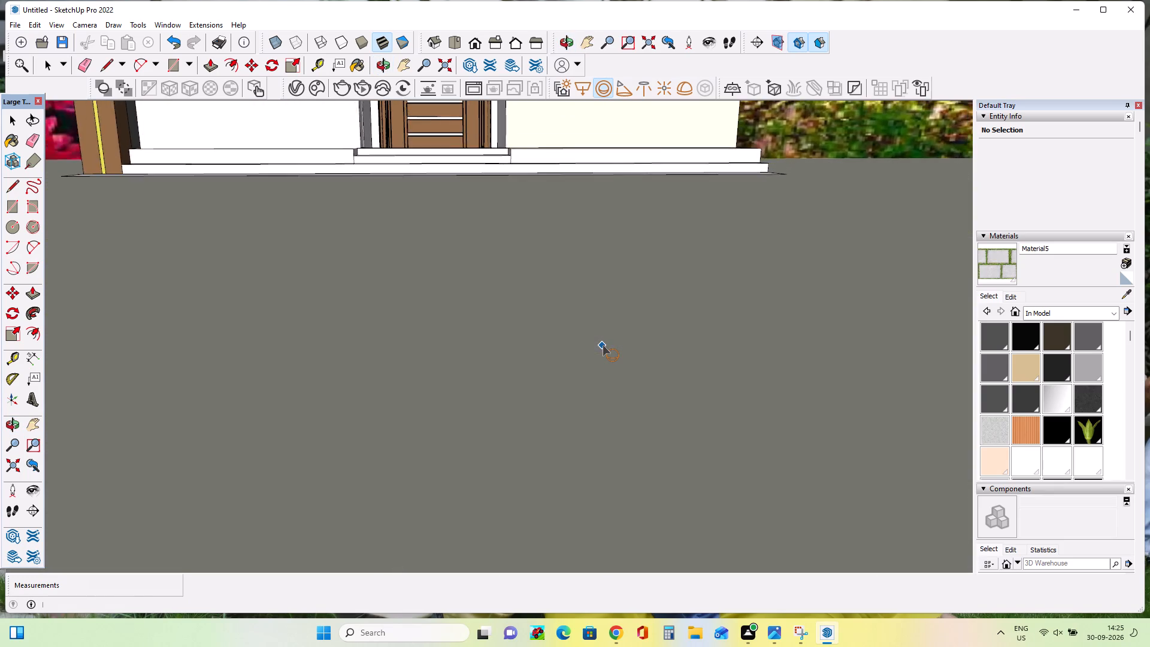
{"action": "scroll", "coordinate": [603, 345], "scroll_direction": "down", "scroll_amount": 20}
{"action": "scroll", "coordinate": [603, 345], "scroll_direction": "down", "scroll_amount": 14}
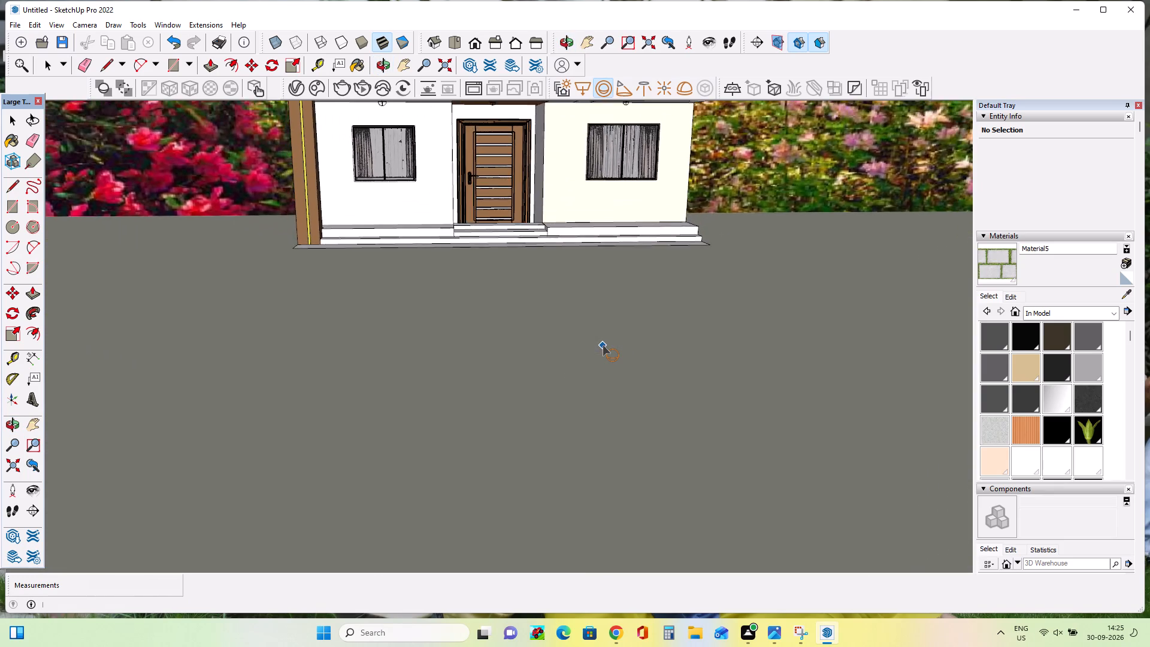
{"action": "scroll", "coordinate": [603, 345], "scroll_direction": "down", "scroll_amount": 20}
{"action": "scroll", "coordinate": [603, 345], "scroll_direction": "down", "scroll_amount": 12}
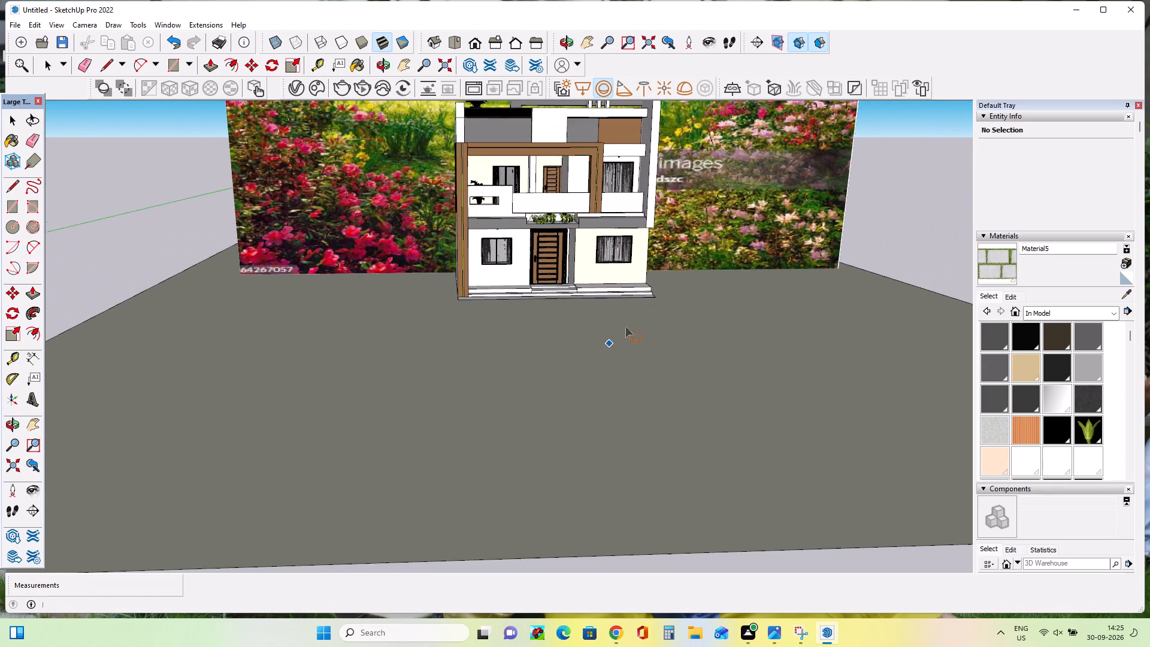
{"action": "double_click", "coordinate": [30, 424]}
{"action": "left_click_drag", "start_coordinate": [436, 291], "coordinate": [436, 297]}
{"action": "left_click_drag", "start_coordinate": [436, 312], "coordinate": [436, 351]}
{"action": "left_click_drag", "start_coordinate": [435, 365], "coordinate": [431, 385]}
{"action": "left_click_drag", "start_coordinate": [430, 391], "coordinate": [423, 410]}
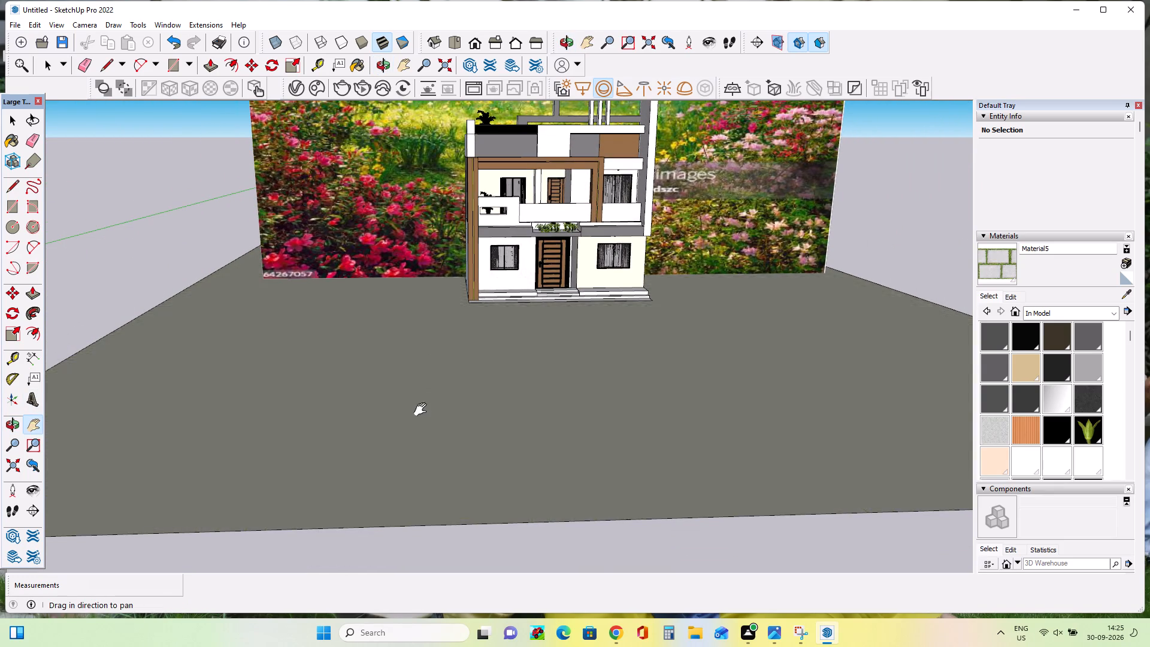
{"action": "left_click_drag", "start_coordinate": [423, 410], "coordinate": [413, 440]}
{"action": "left_click_drag", "start_coordinate": [499, 361], "coordinate": [456, 422]}
{"action": "scroll", "coordinate": [507, 477], "scroll_direction": "up", "scroll_amount": 4}
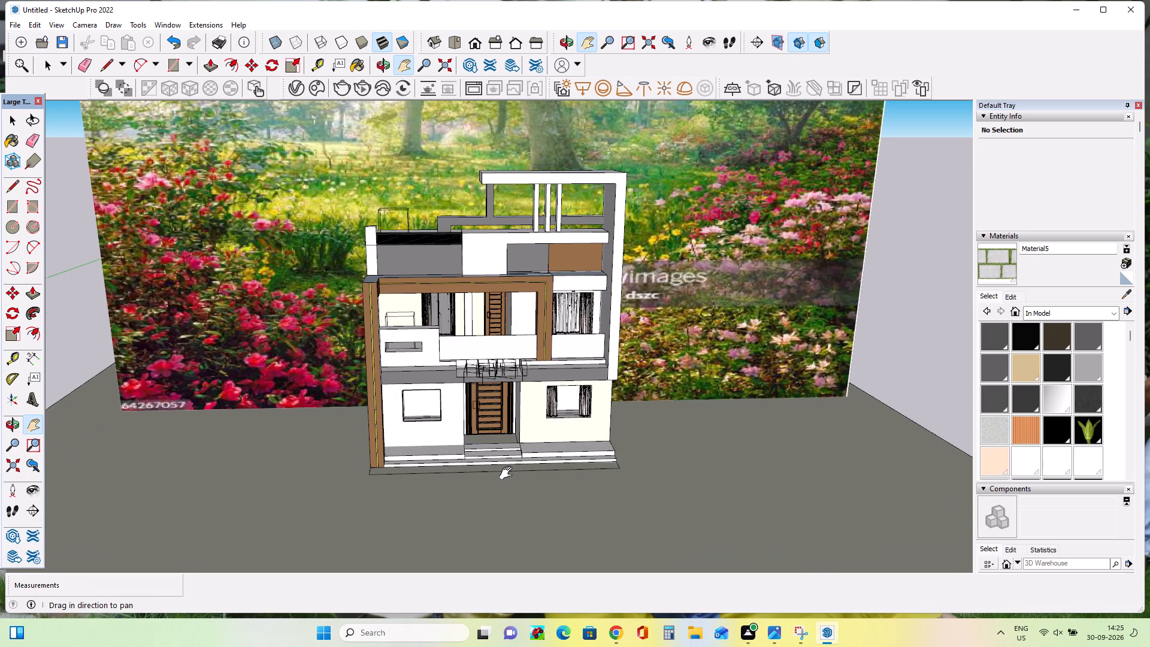
{"action": "middle_click_drag", "start_coordinate": [510, 473], "coordinate": [491, 407]}
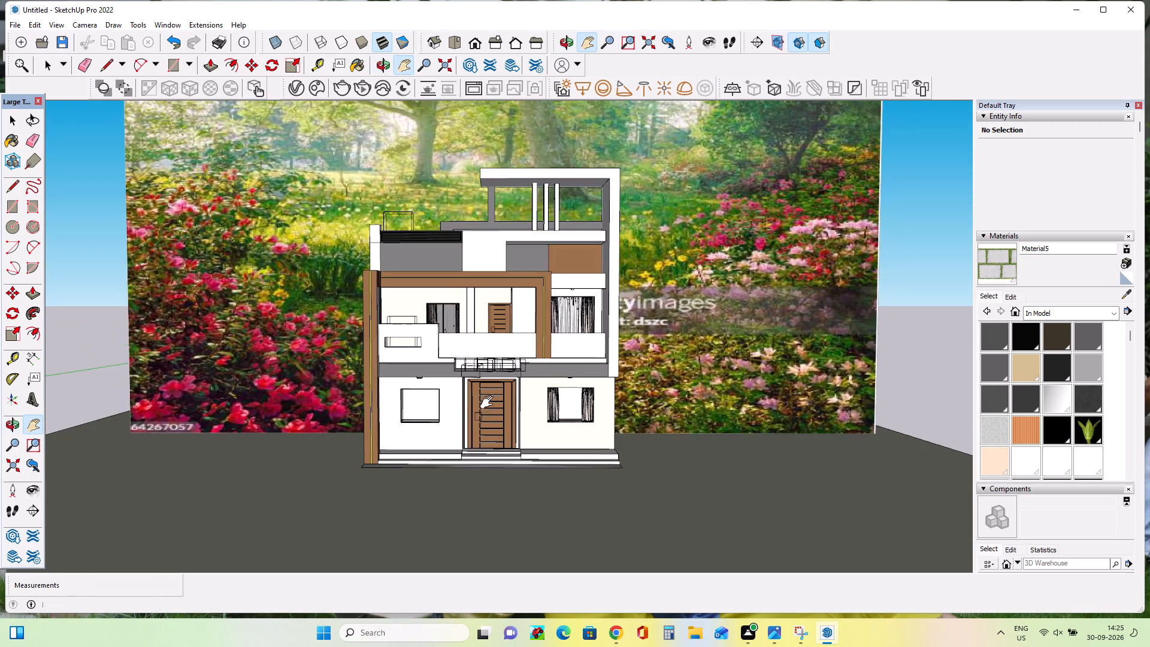
Place a small sphere light under the roof ledge above the brown wall panel on the top level.
{"action": "scroll", "coordinate": [519, 367], "scroll_direction": "up", "scroll_amount": 4}
{"action": "middle_click_drag", "start_coordinate": [529, 365], "coordinate": [531, 286]}
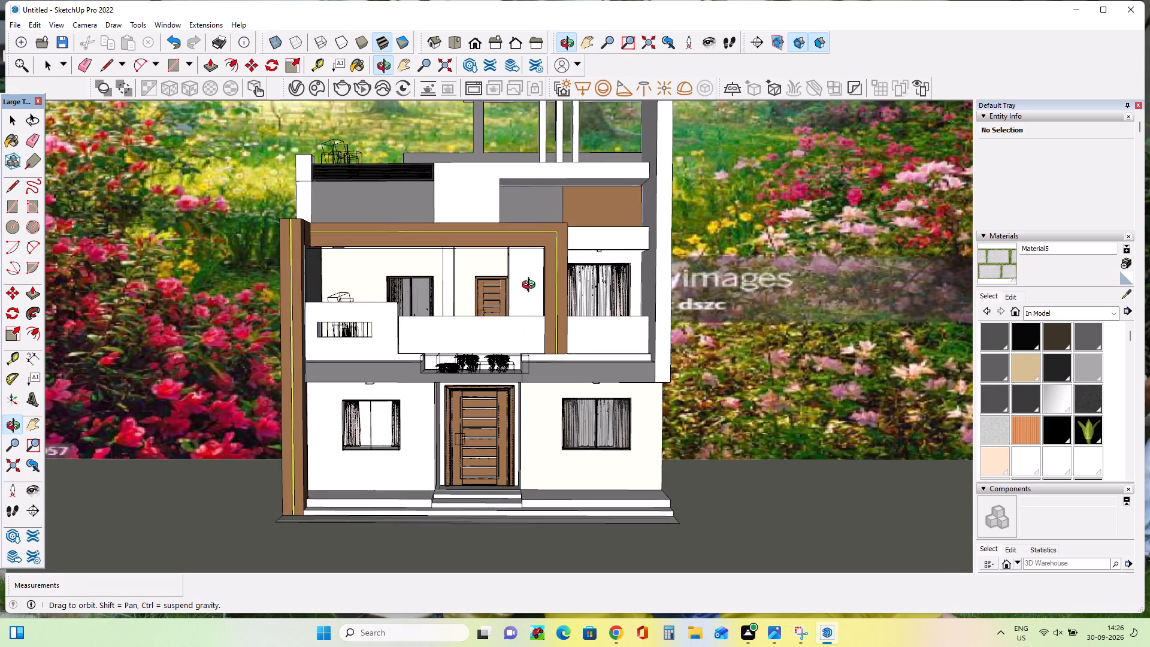
{"action": "middle_click_drag", "start_coordinate": [531, 286], "coordinate": [536, 259]}
{"action": "middle_click_drag", "start_coordinate": [537, 260], "coordinate": [556, 421]}
{"action": "left_click_drag", "start_coordinate": [513, 238], "coordinate": [513, 247]}
{"action": "left_click_drag", "start_coordinate": [516, 271], "coordinate": [561, 539]}
{"action": "left_click_drag", "start_coordinate": [525, 271], "coordinate": [522, 525]}
{"action": "left_click", "coordinate": [522, 525]}
{"action": "left_click_drag", "start_coordinate": [511, 315], "coordinate": [523, 455]}
{"action": "middle_click_drag", "start_coordinate": [557, 441], "coordinate": [547, 307]}
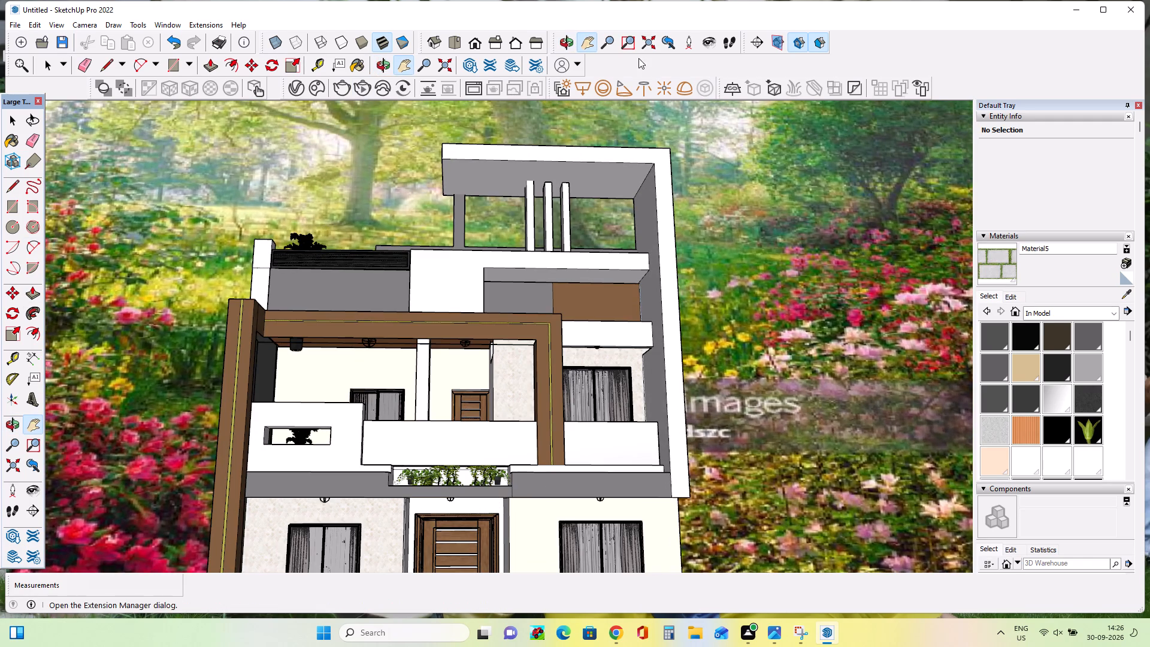
{"action": "double_click", "coordinate": [604, 85]}
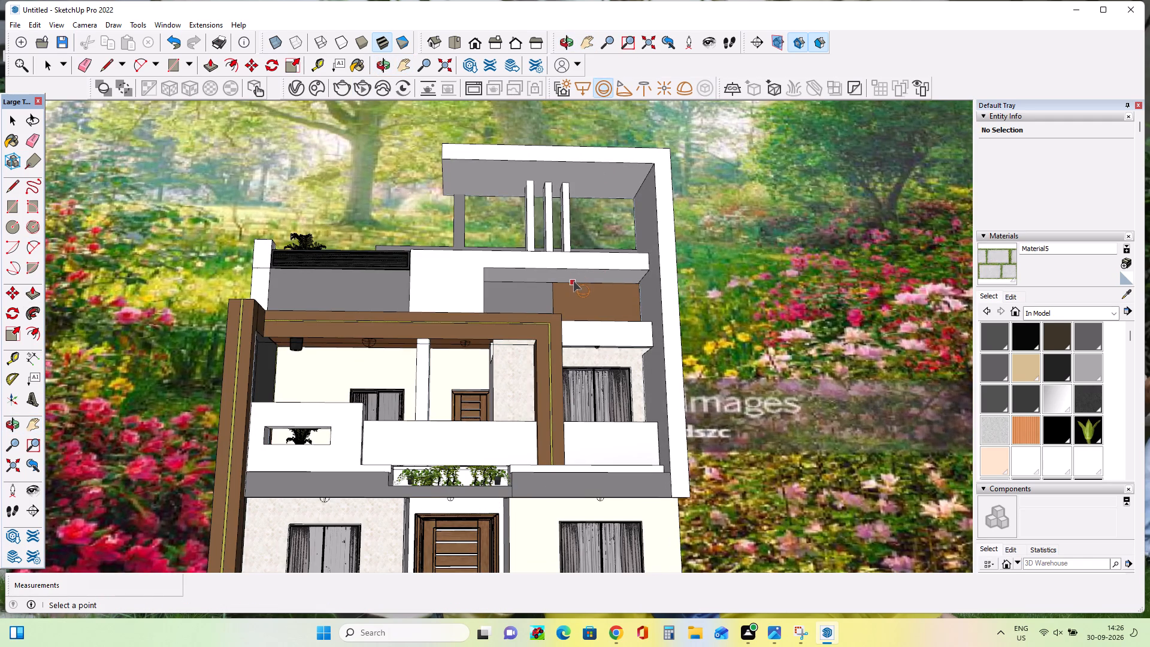
{"action": "left_click", "coordinate": [568, 276]}
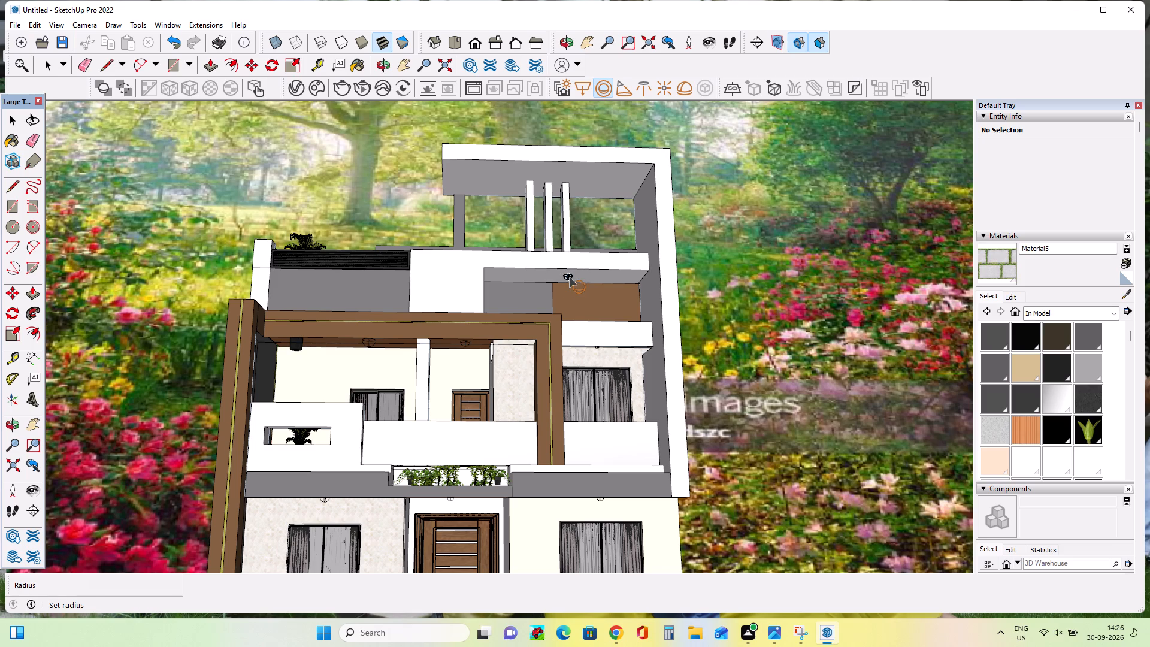
{"action": "double_click", "coordinate": [569, 277]}
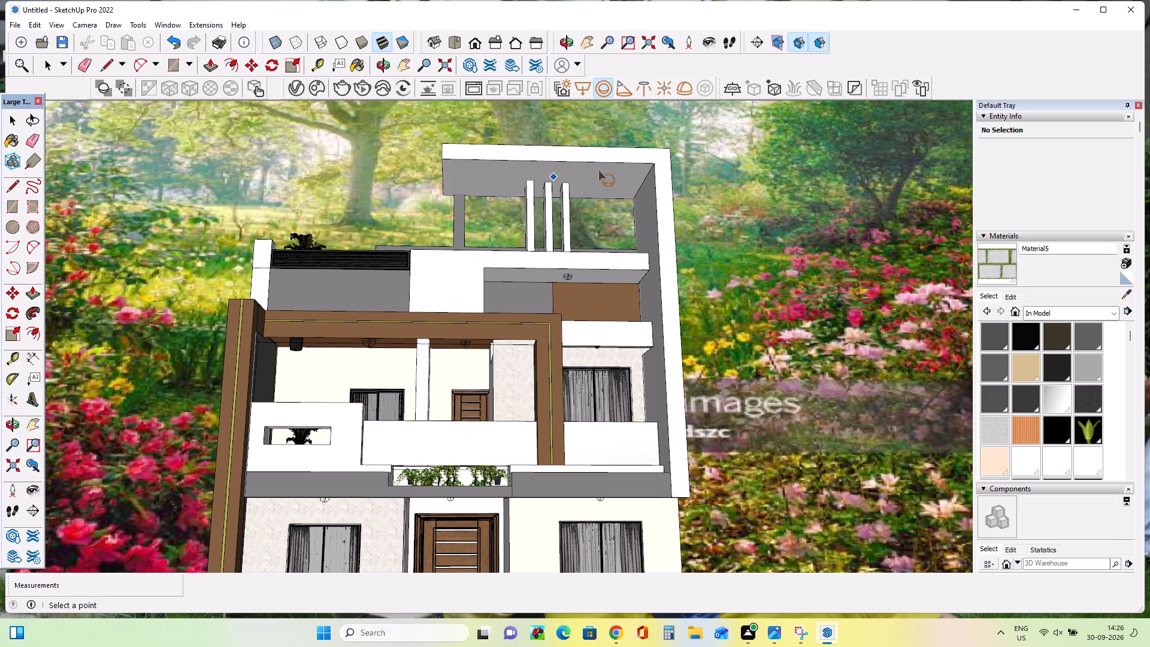
Place two small sphere lights under the rooftop frame's overhead slab, one on each side of the three vertical bars.
{"action": "left_click", "coordinate": [609, 174]}
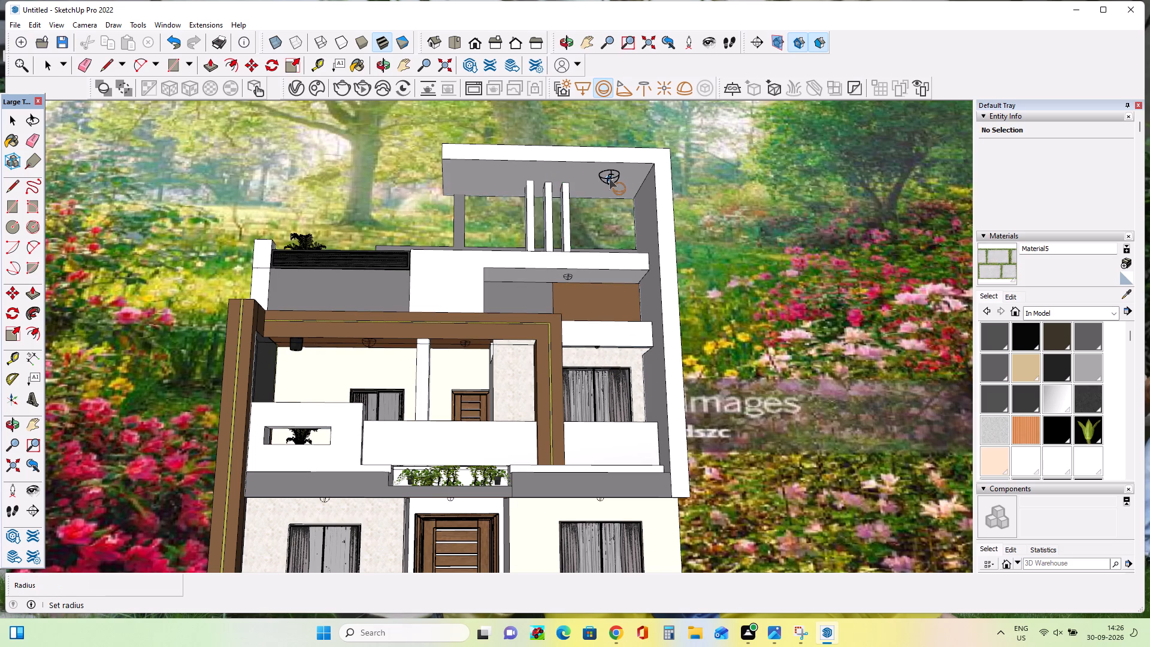
{"action": "triple_click", "coordinate": [609, 179]}
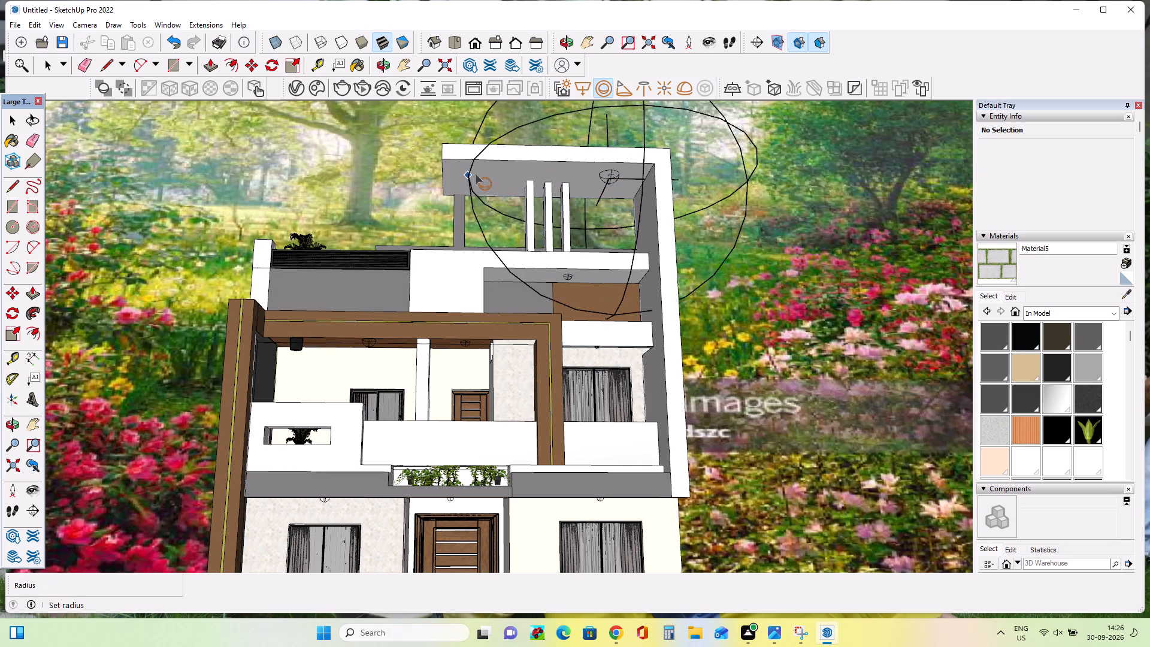
{"action": "key", "text": "Escape"}
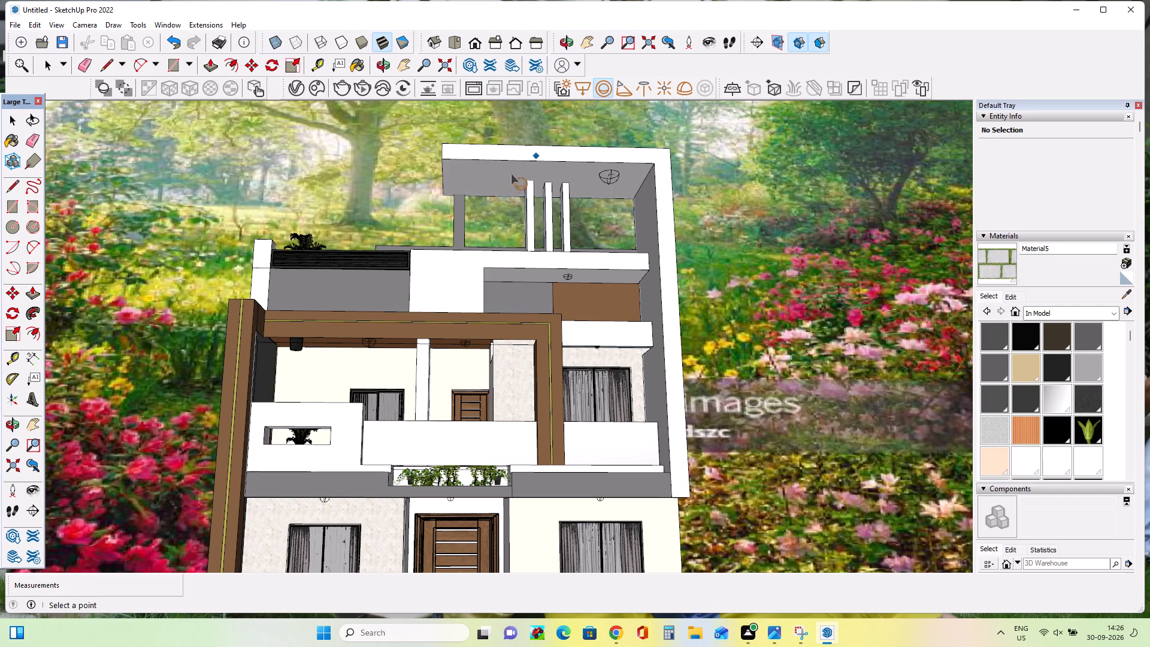
{"action": "left_click", "coordinate": [481, 174]}
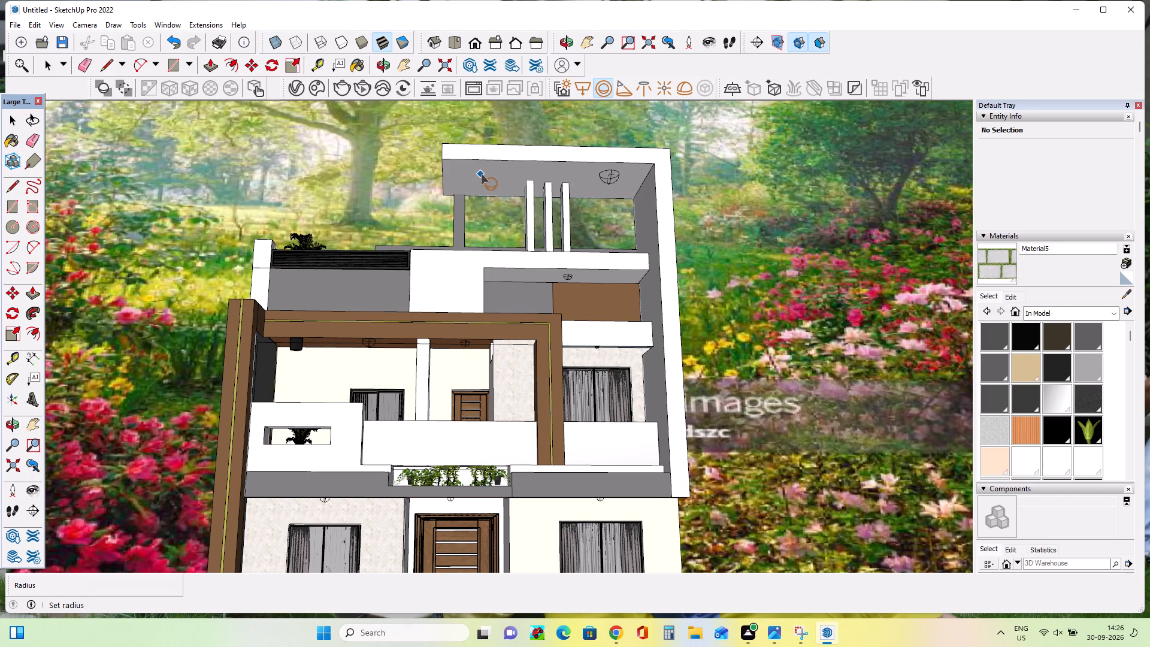
{"action": "double_click", "coordinate": [479, 179]}
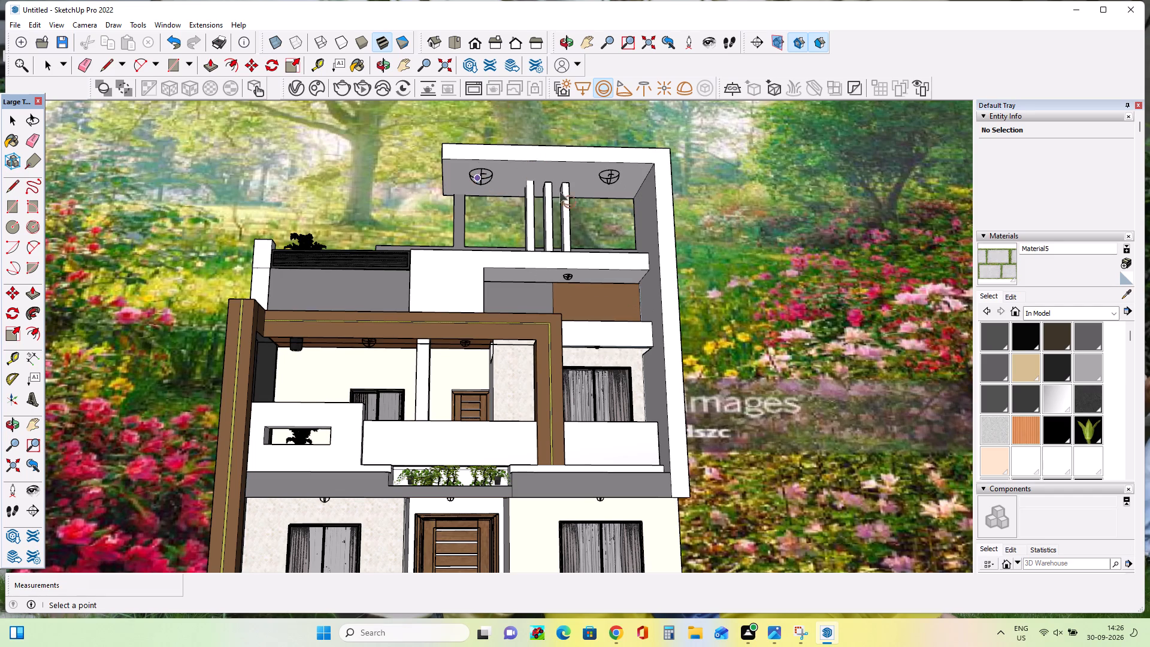
{"action": "left_click", "coordinate": [13, 120]}
{"action": "left_click", "coordinate": [149, 159]}
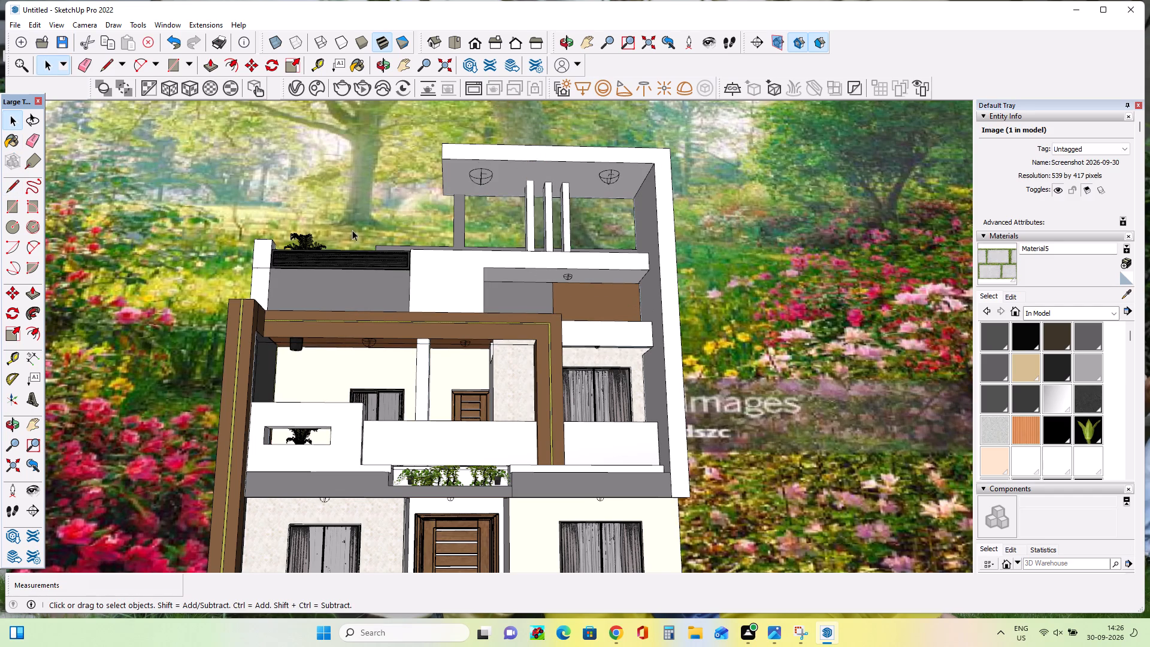
Examine the house from above and from the front, ending with the whole facade framed against the garden backdrop.
{"action": "middle_click_drag", "start_coordinate": [358, 191], "coordinate": [388, 387]}
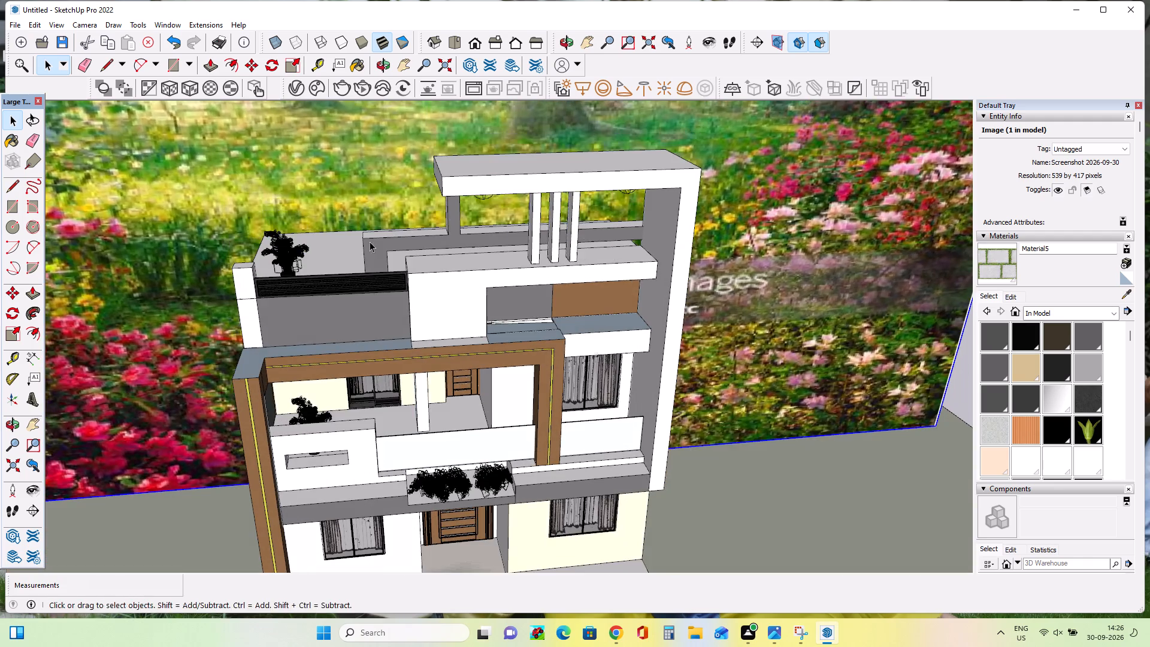
{"action": "middle_click_drag", "start_coordinate": [382, 279], "coordinate": [394, 347]}
{"action": "middle_click", "coordinate": [417, 398]}
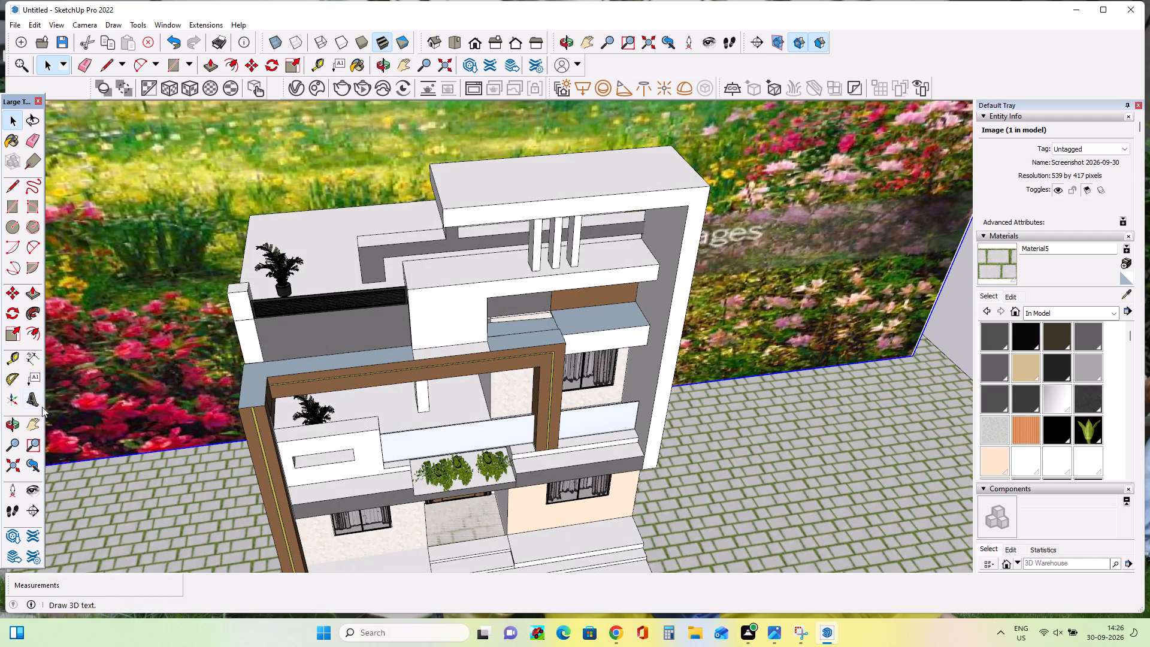
{"action": "left_click", "coordinate": [36, 425]}
{"action": "left_click", "coordinate": [283, 439]}
{"action": "left_click_drag", "start_coordinate": [283, 439], "coordinate": [237, 307]}
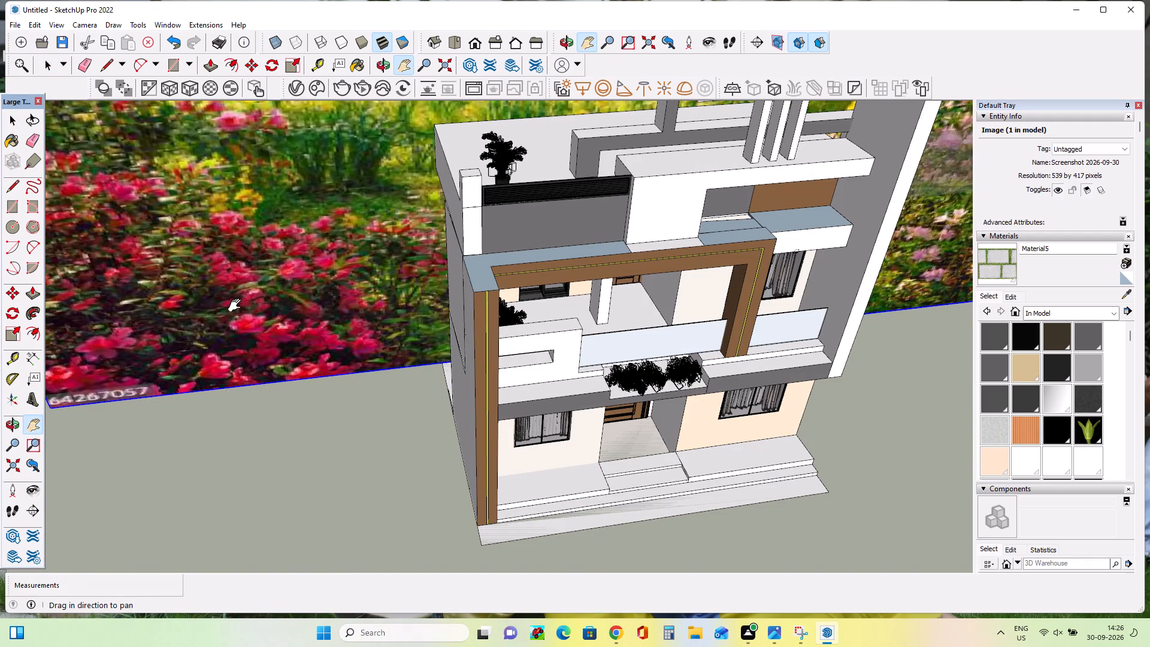
{"action": "left_click", "coordinate": [365, 349]}
{"action": "left_click_drag", "start_coordinate": [364, 349], "coordinate": [151, 338]}
{"action": "left_click_drag", "start_coordinate": [443, 319], "coordinate": [180, 319]}
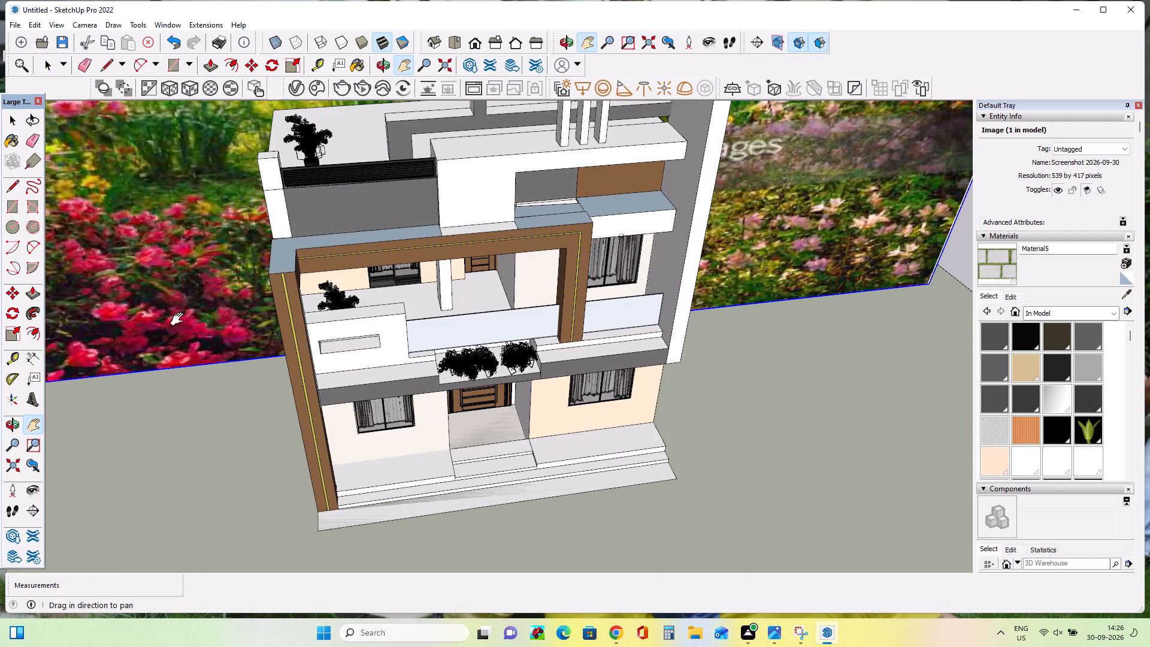
{"action": "middle_click_drag", "start_coordinate": [502, 421], "coordinate": [452, 310]}
{"action": "left_click_drag", "start_coordinate": [476, 326], "coordinate": [453, 372]}
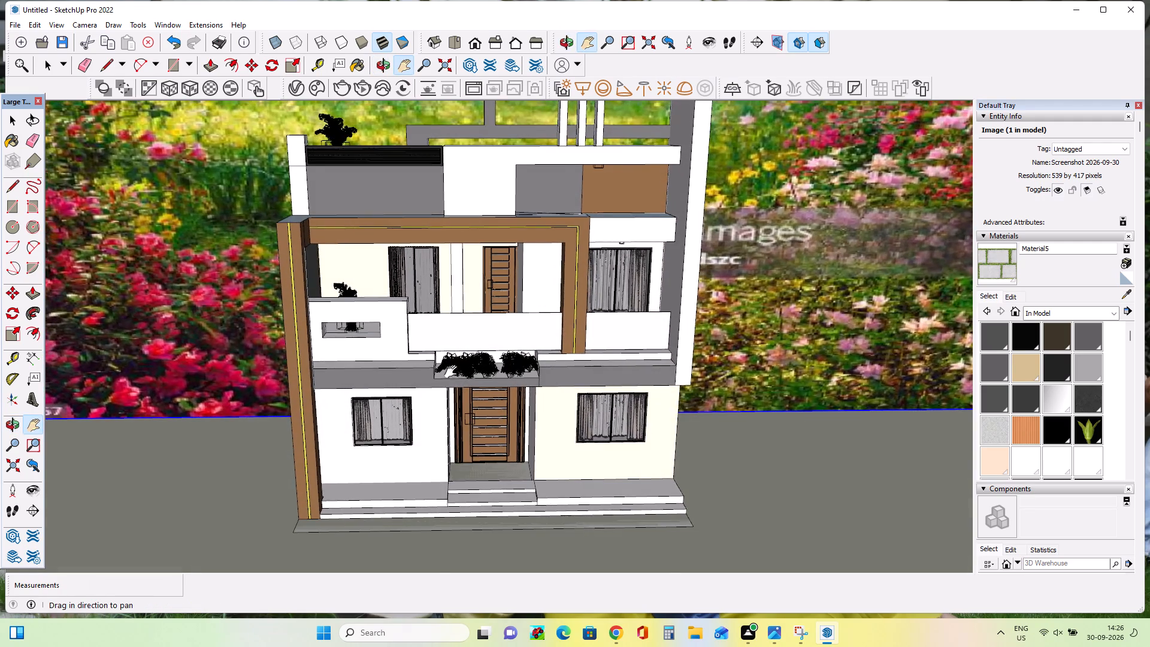
{"action": "left_click_drag", "start_coordinate": [453, 372], "coordinate": [453, 373]}
{"action": "scroll", "coordinate": [491, 371], "scroll_direction": "down", "scroll_amount": 8}
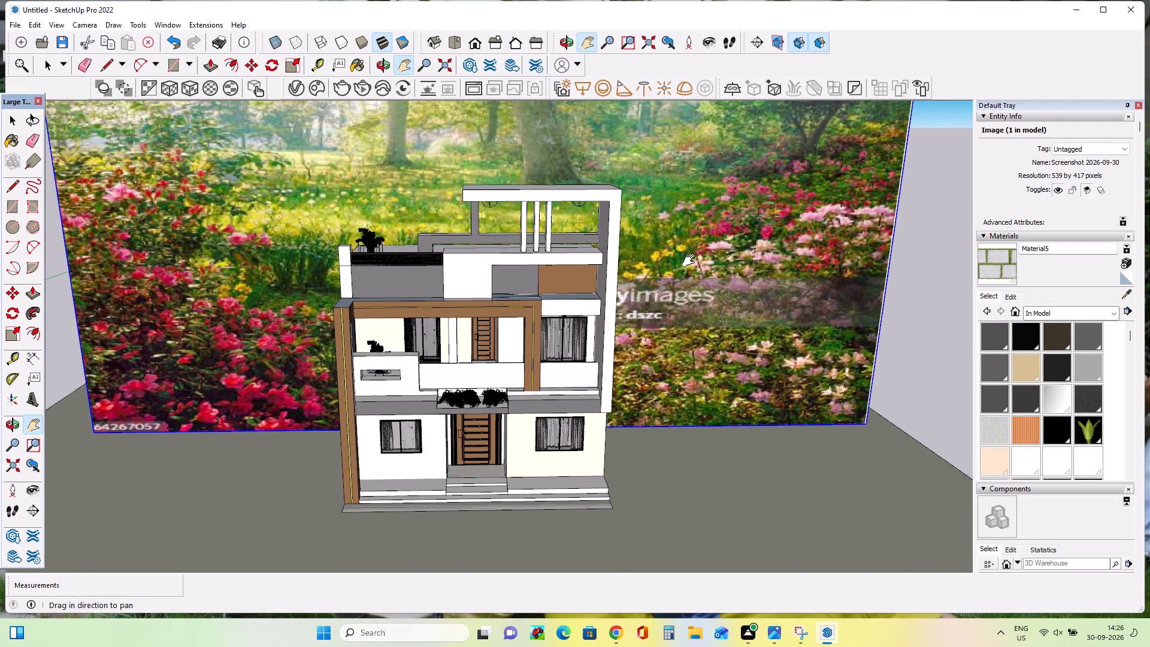
Place three dome lights on the paving: one right of the house, one before the entrance steps and one left of the house.
{"action": "left_click", "coordinate": [679, 86]}
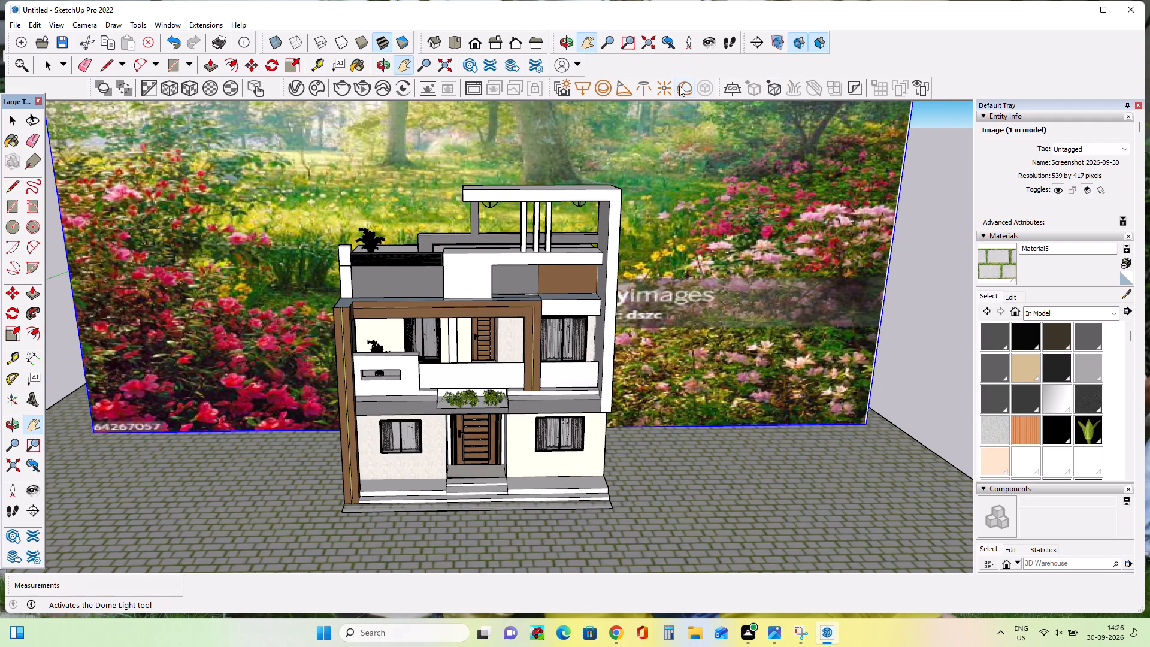
{"action": "double_click", "coordinate": [693, 442]}
{"action": "double_click", "coordinate": [687, 445]}
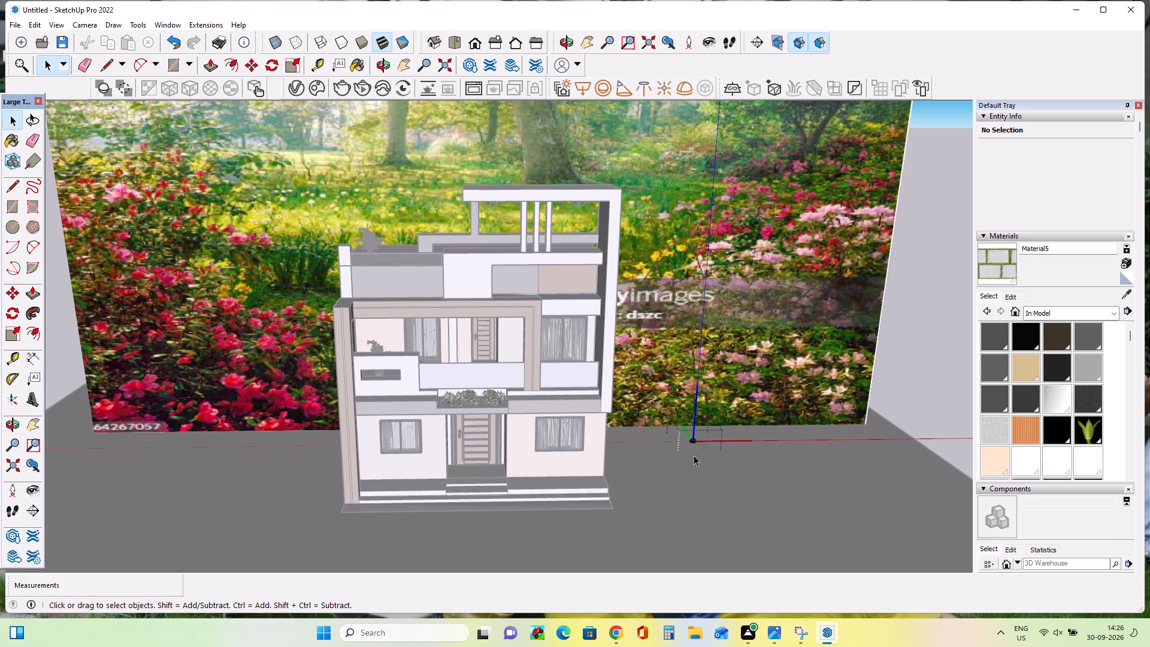
{"action": "left_click", "coordinate": [16, 125]}
{"action": "double_click", "coordinate": [52, 305]}
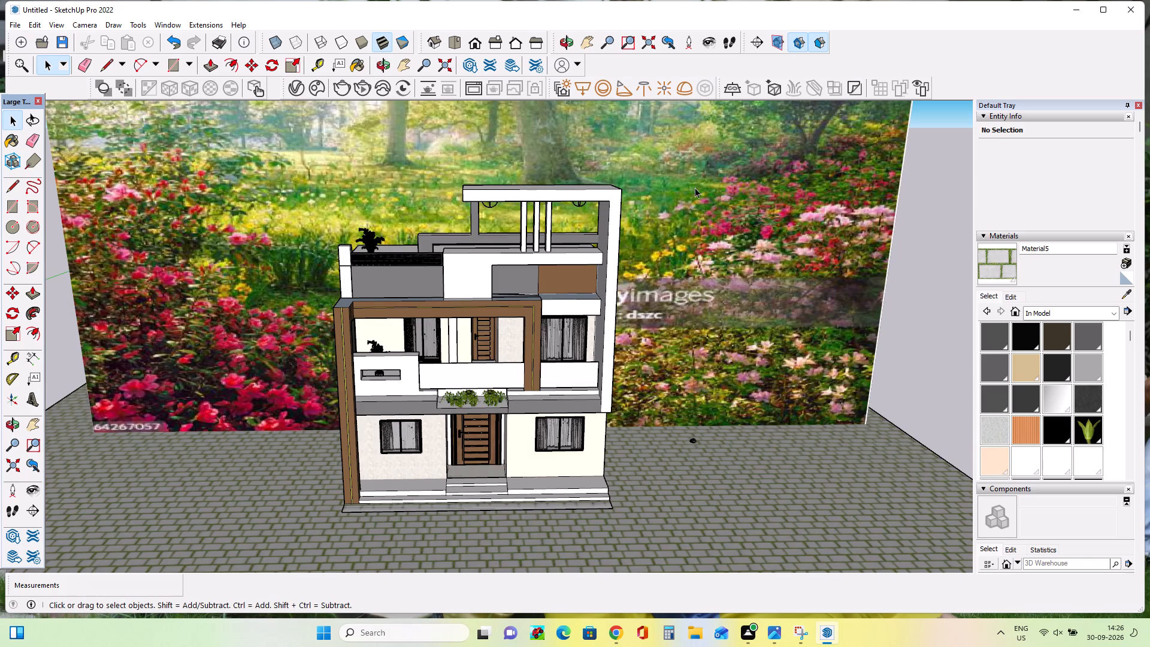
{"action": "left_click", "coordinate": [691, 86]}
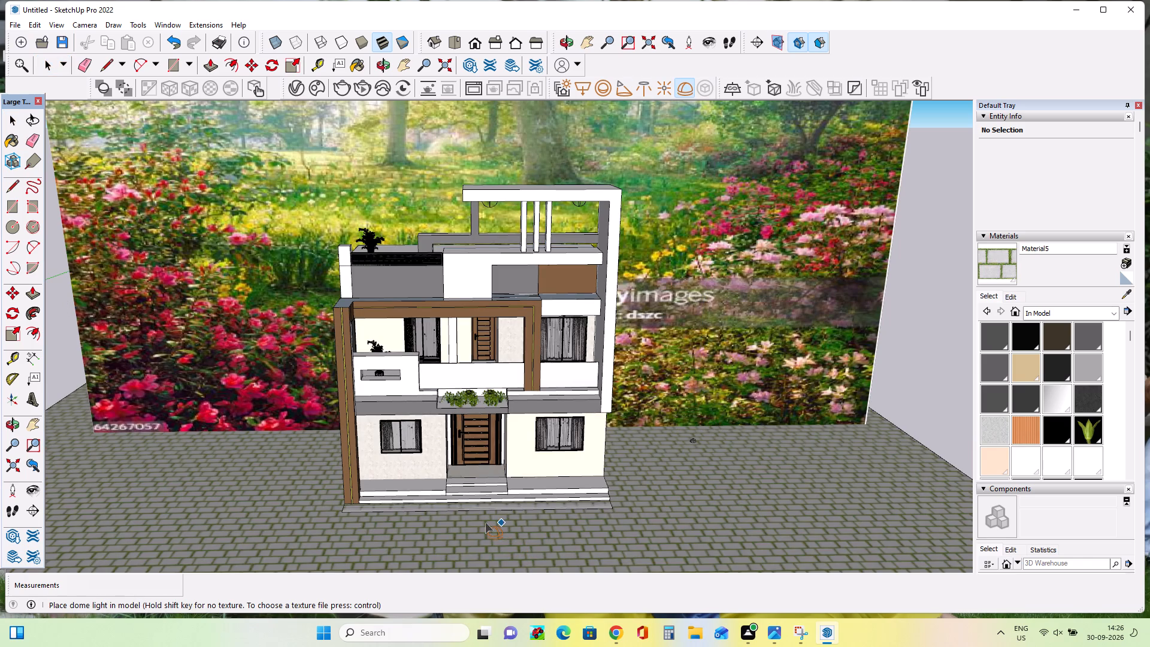
{"action": "double_click", "coordinate": [486, 525]}
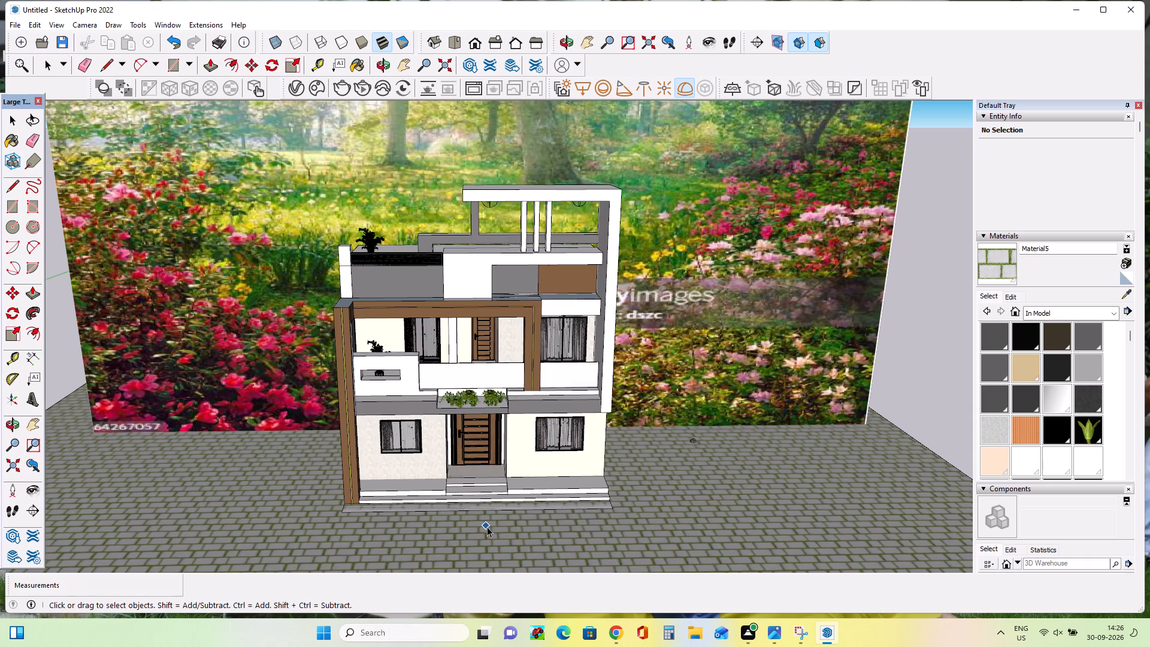
{"action": "left_click", "coordinate": [490, 530]}
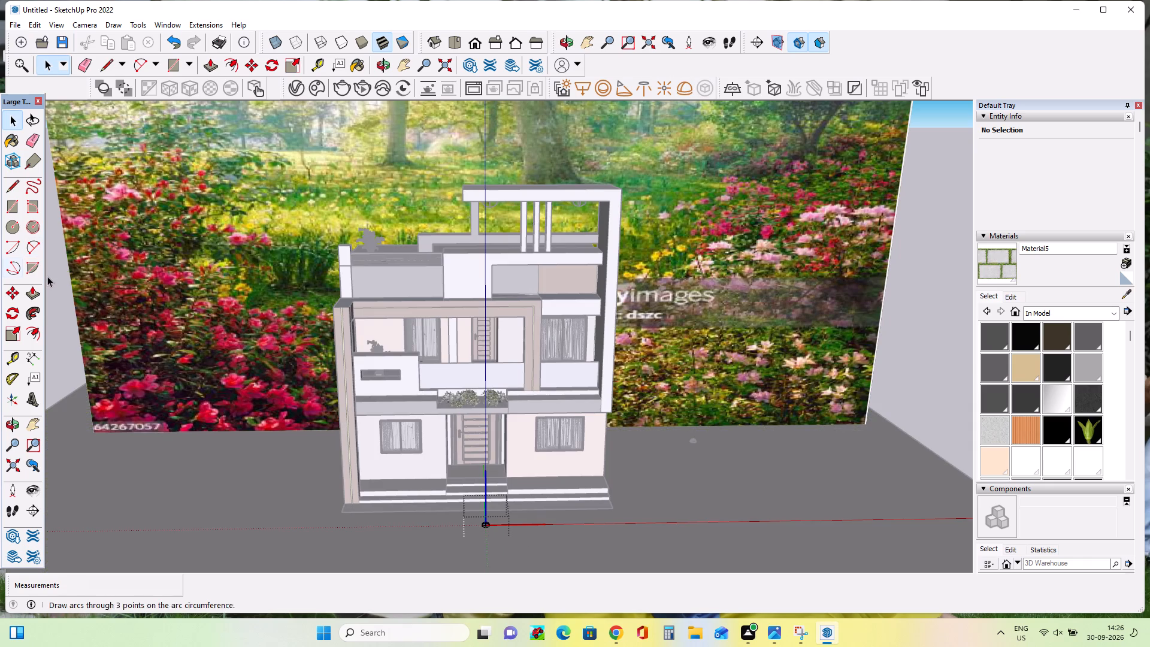
{"action": "double_click", "coordinate": [51, 277]}
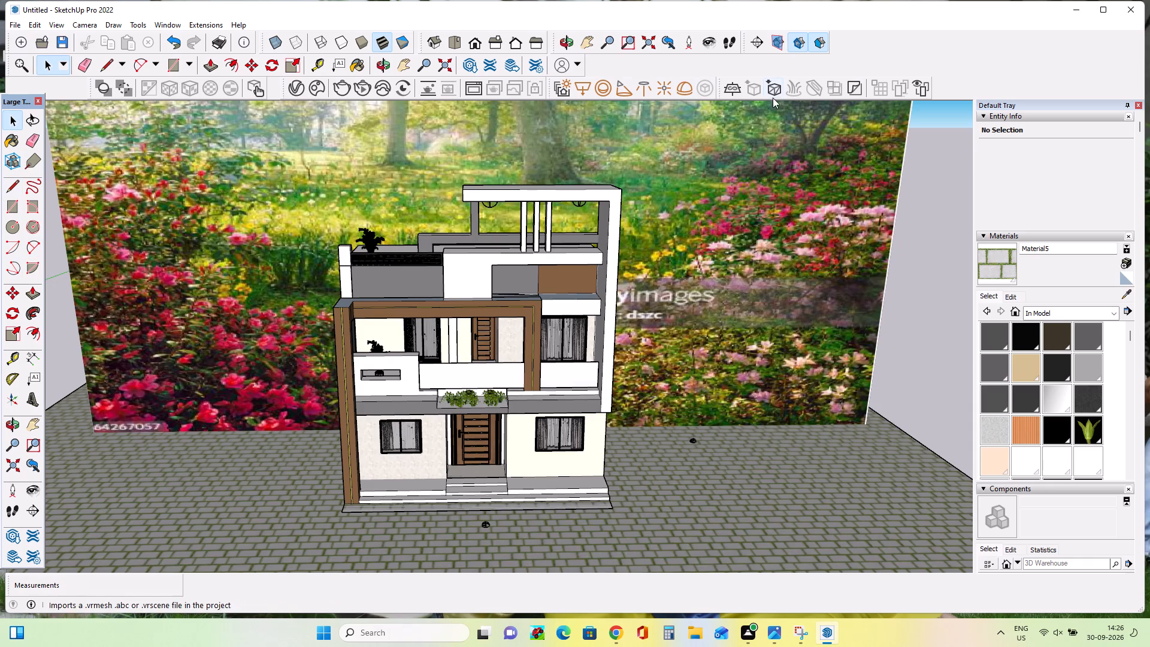
{"action": "left_click", "coordinate": [683, 84]}
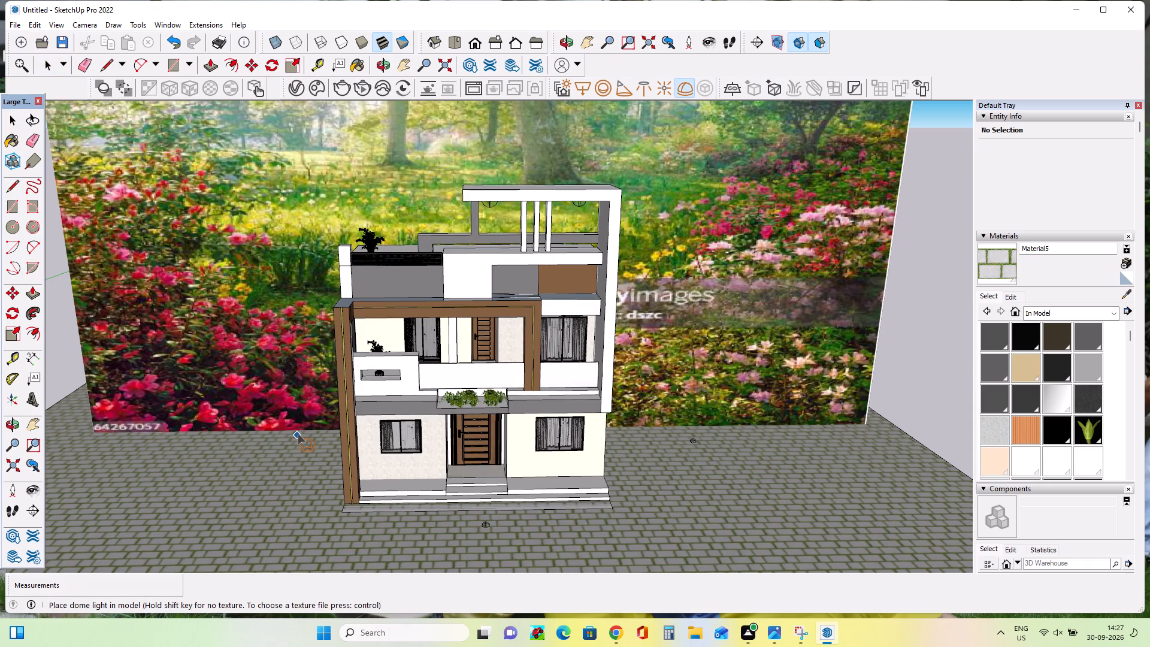
{"action": "double_click", "coordinate": [298, 437]}
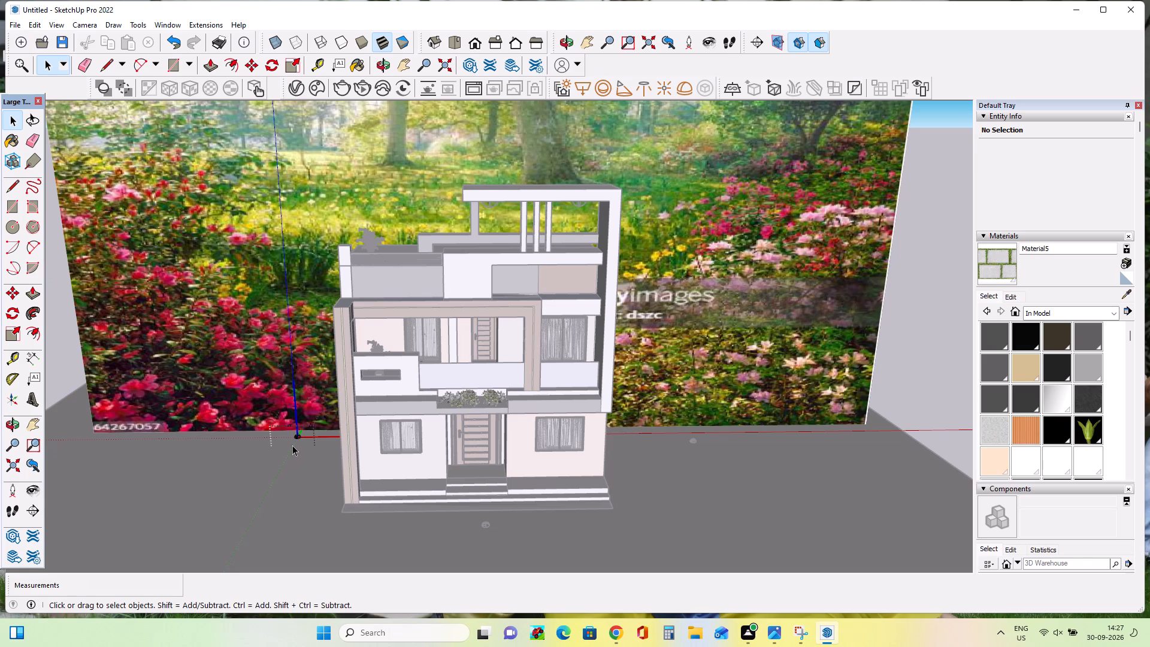
{"action": "double_click", "coordinate": [292, 445]}
{"action": "triple_click", "coordinate": [55, 277]}
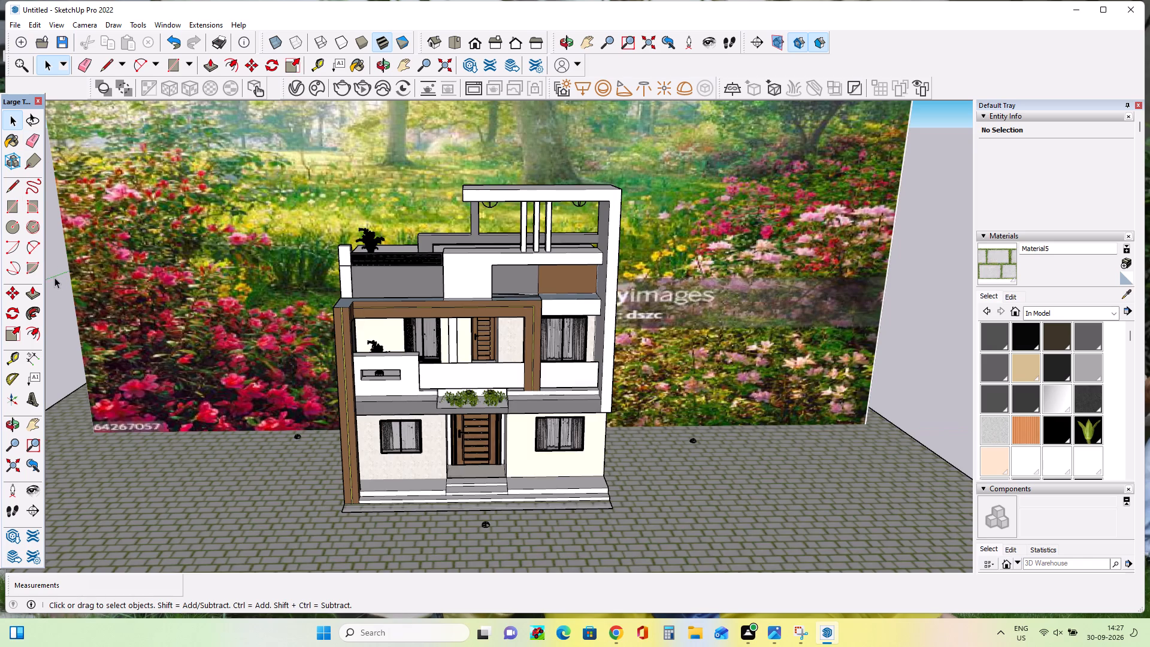
Set the SunLight intensity to 0 in the V-Ray Asset Editor's light list.
{"action": "left_click", "coordinate": [298, 82]}
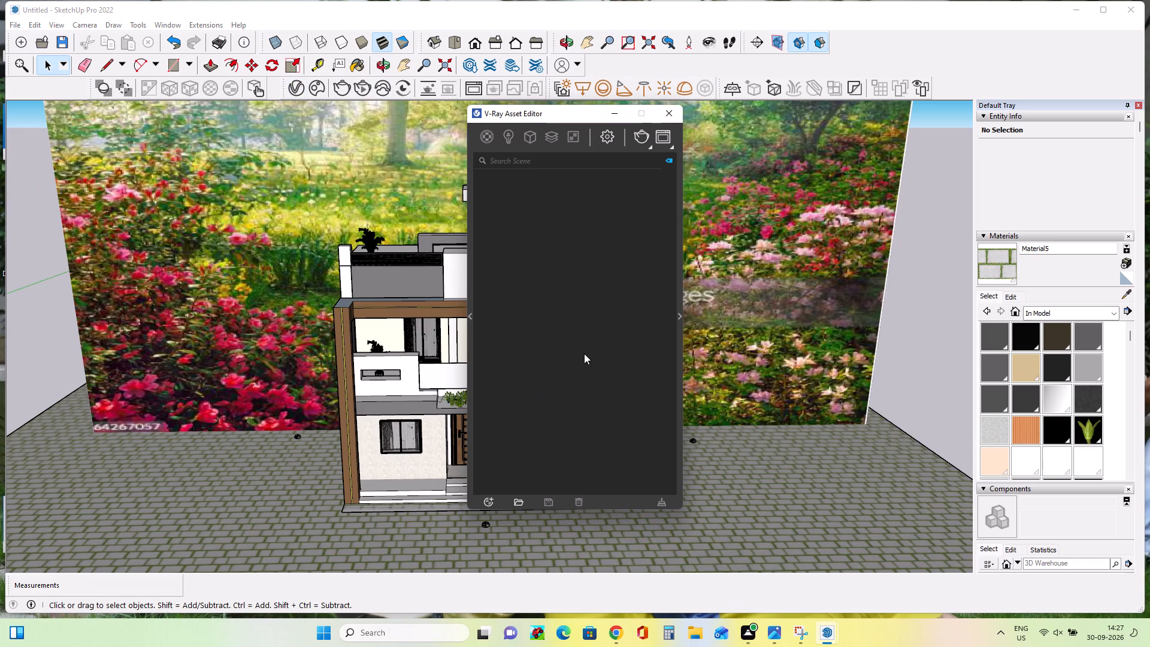
{"action": "left_click", "coordinate": [511, 137]}
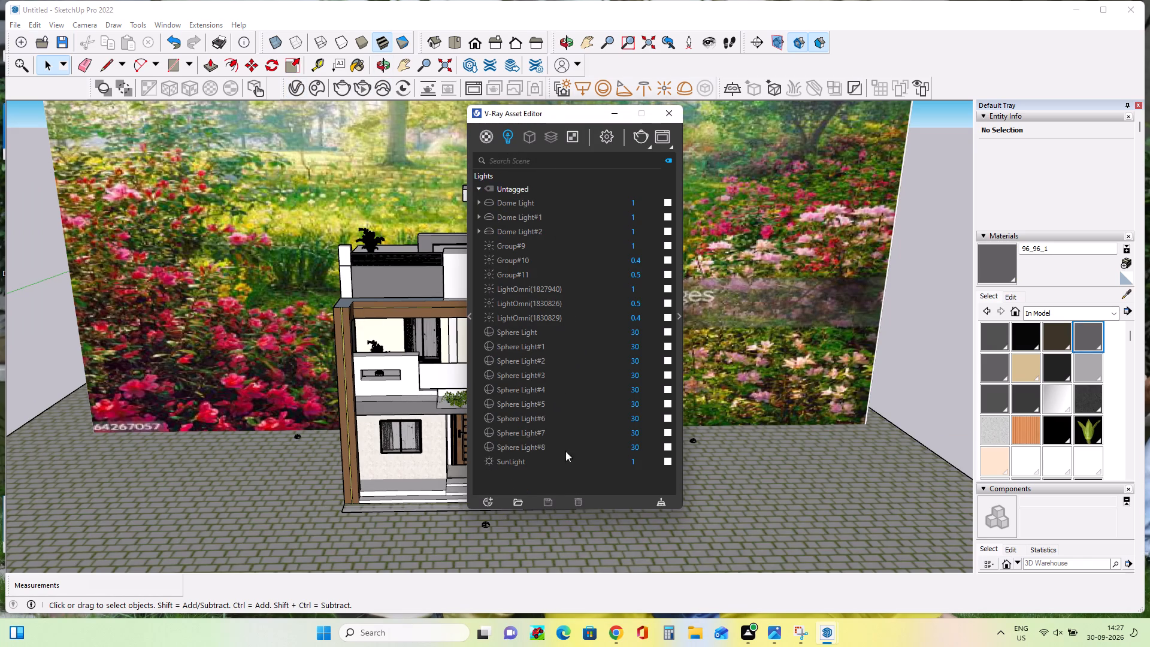
{"action": "left_click", "coordinate": [638, 456]}
{"action": "key", "text": "BackSpace"}
{"action": "key", "text": "0"}
{"action": "left_click", "coordinate": [707, 493]}
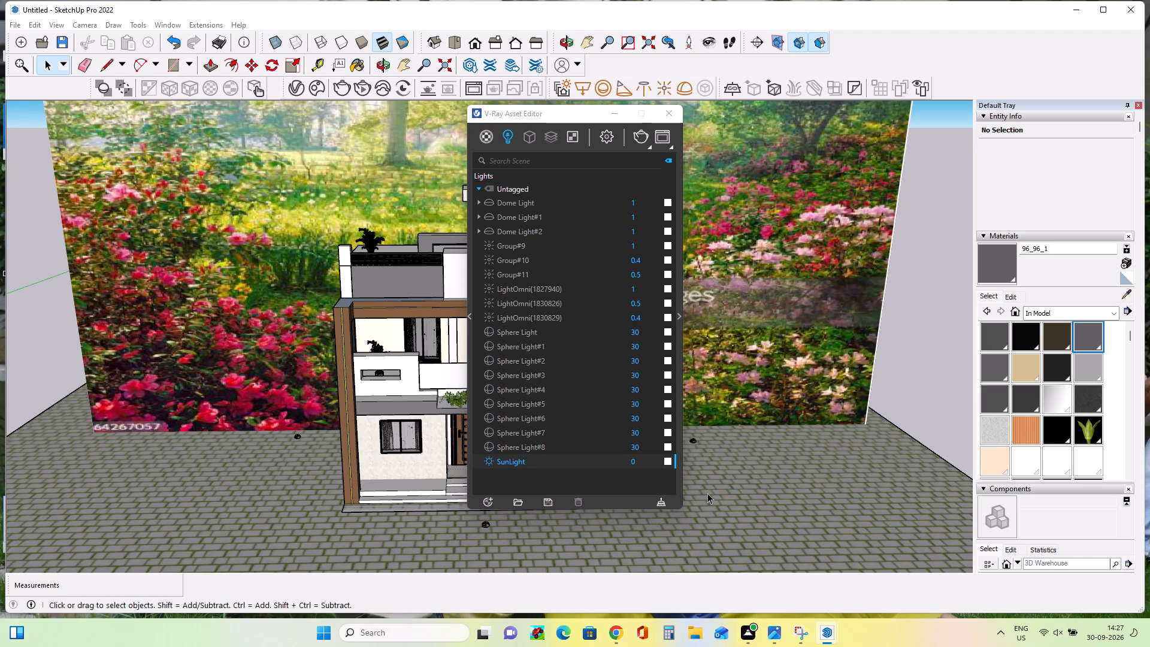
Open the light settings in the V-Ray Asset Editor and switch off the Group#9 omni light.
{"action": "left_click", "coordinate": [678, 318]}
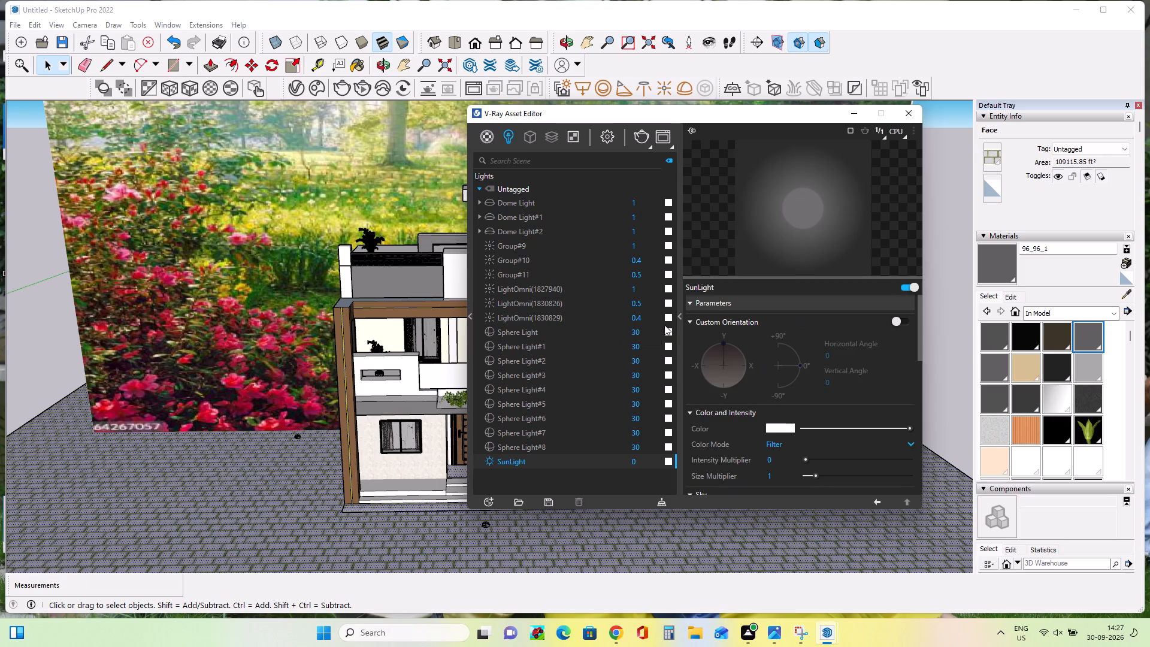
{"action": "left_click", "coordinate": [523, 202]}
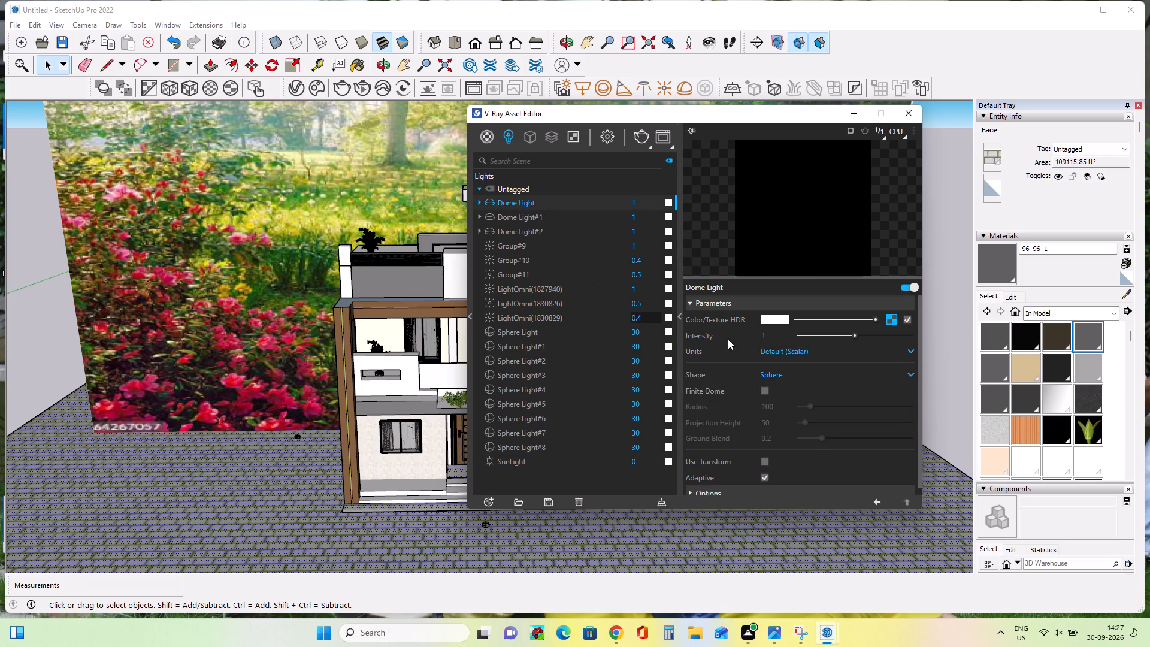
{"action": "left_click", "coordinate": [523, 219]}
{"action": "left_click", "coordinate": [525, 246]}
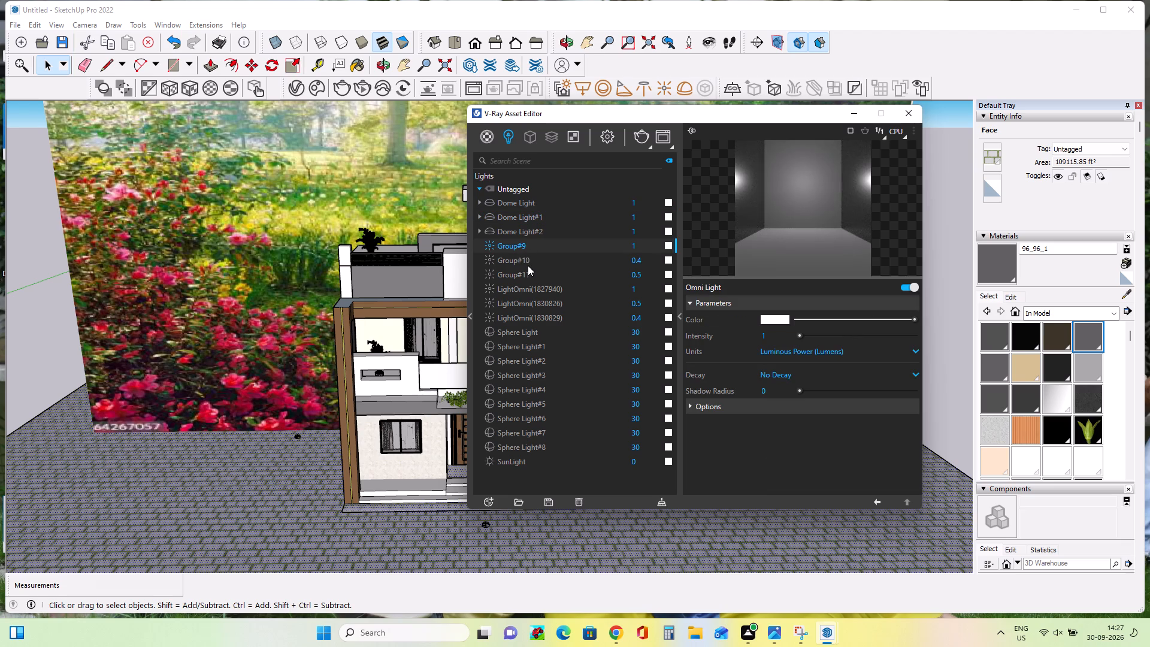
{"action": "double_click", "coordinate": [755, 409]}
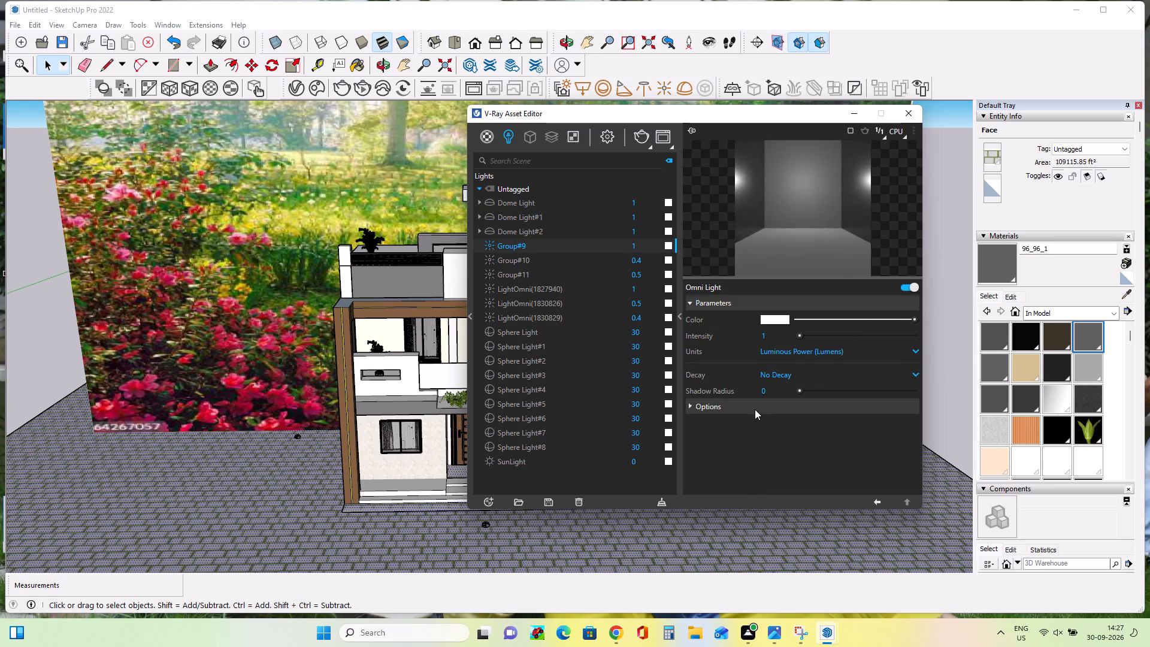
{"action": "left_click", "coordinate": [763, 412]}
{"action": "right_click", "coordinate": [763, 412]}
{"action": "double_click", "coordinate": [732, 401]}
{"action": "right_click", "coordinate": [732, 401]}
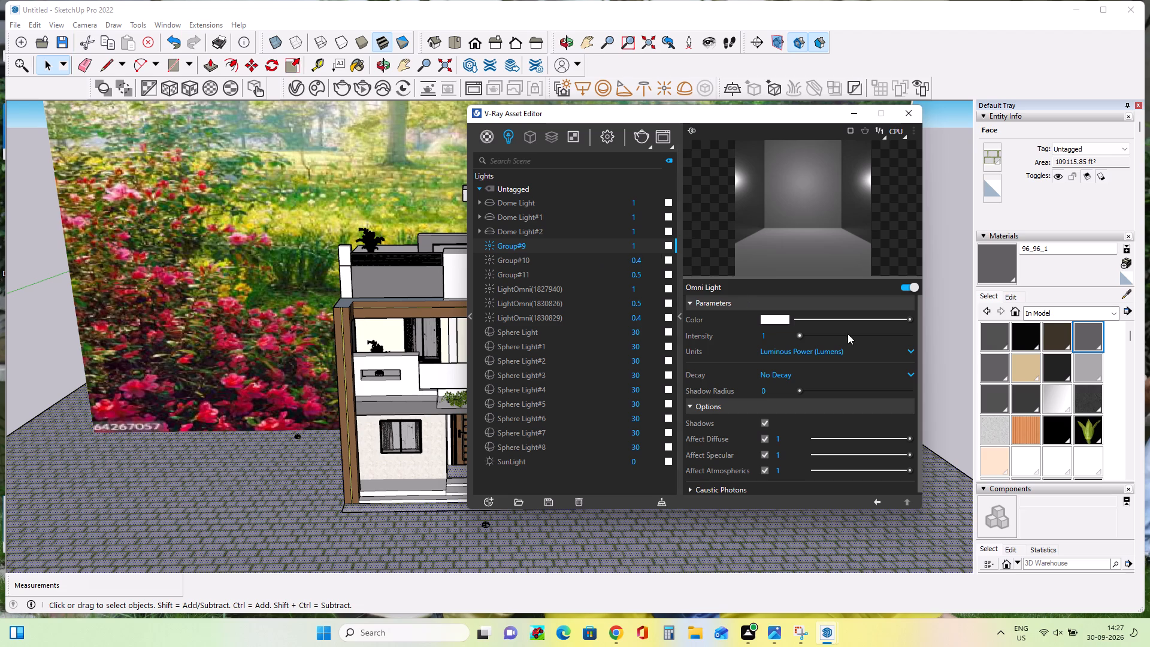
{"action": "double_click", "coordinate": [905, 286]}
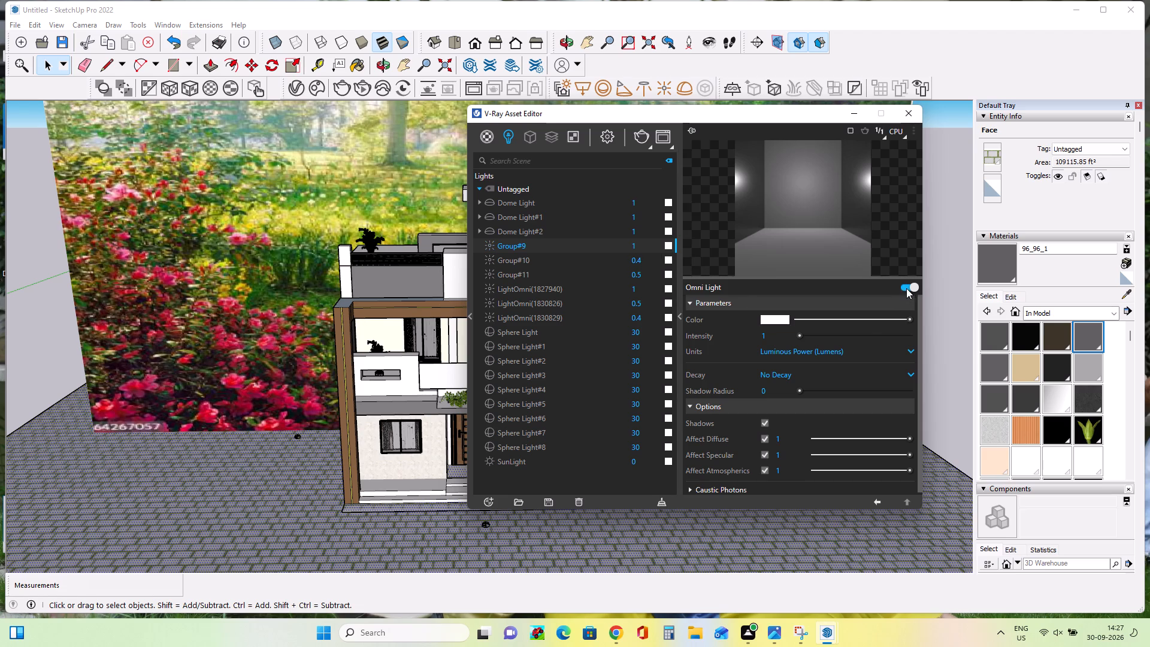
{"action": "double_click", "coordinate": [903, 286]}
{"action": "left_click", "coordinate": [904, 288]}
Switch off the remaining omni lights: Group#10, Group#11, LightOmni(1827940), LightOmni(1830826) and LightOmni(1830829).
{"action": "left_click", "coordinate": [503, 259]}
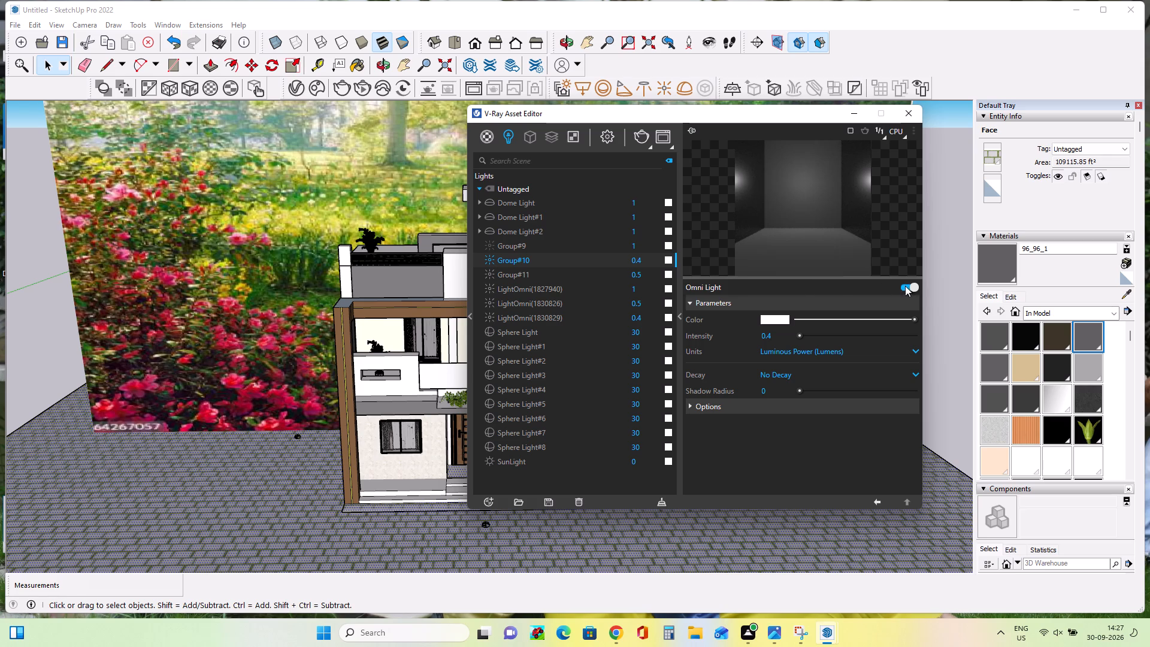
{"action": "left_click", "coordinate": [904, 288]}
{"action": "left_click", "coordinate": [512, 275]}
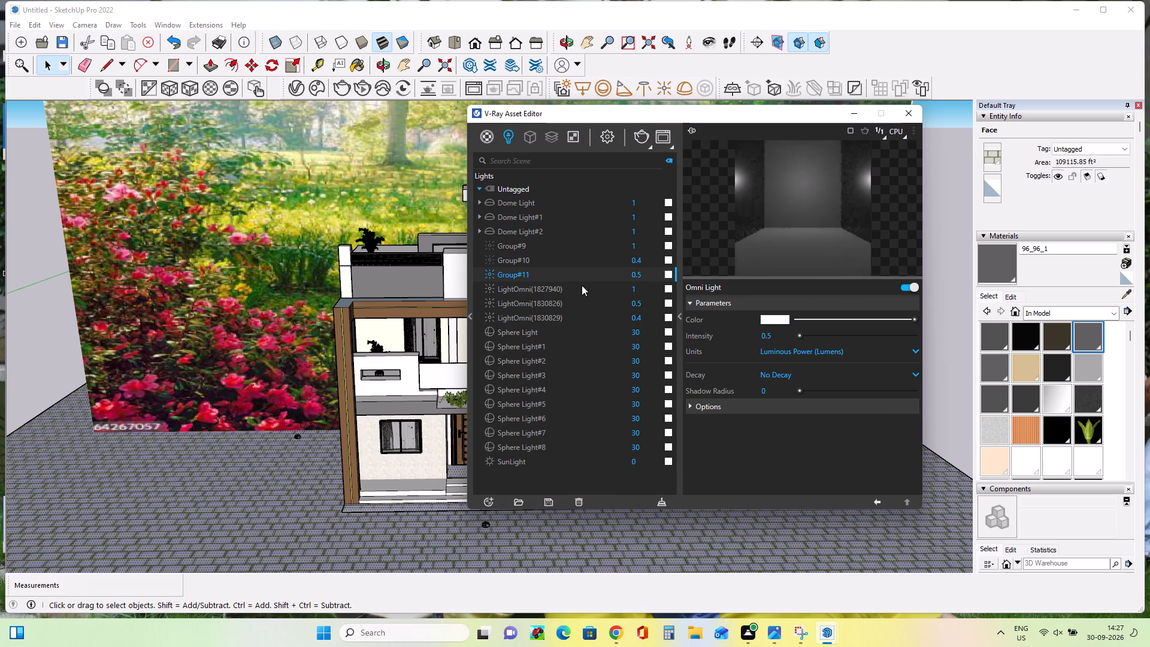
{"action": "double_click", "coordinate": [904, 285]}
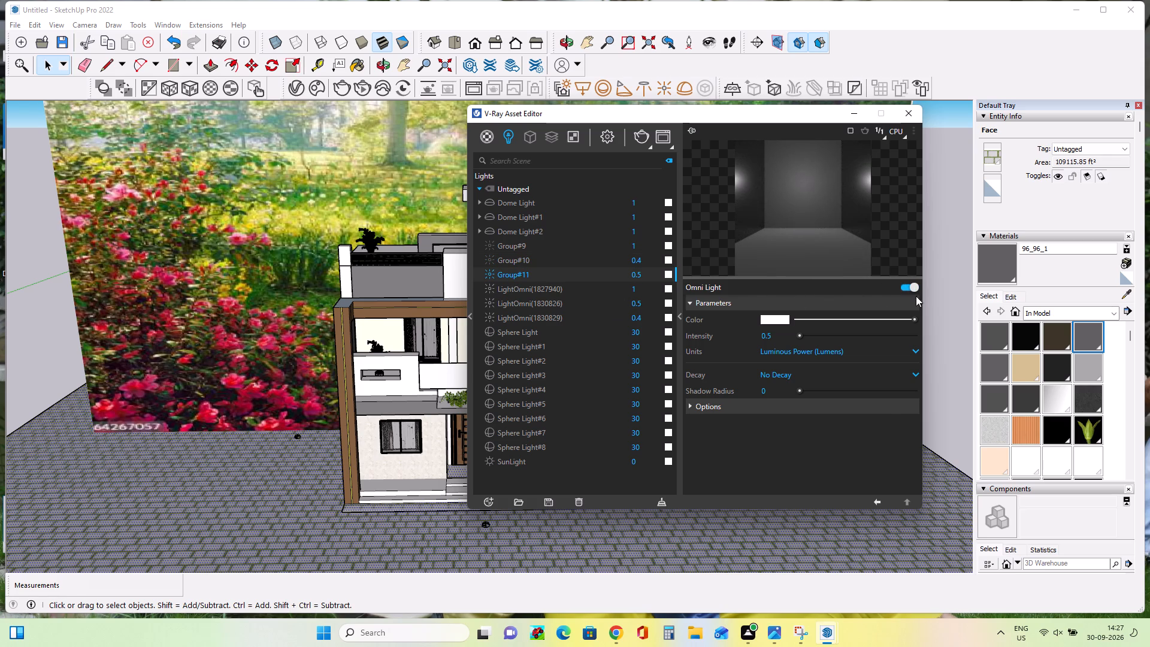
{"action": "left_click", "coordinate": [904, 288]}
{"action": "left_click", "coordinate": [534, 290]}
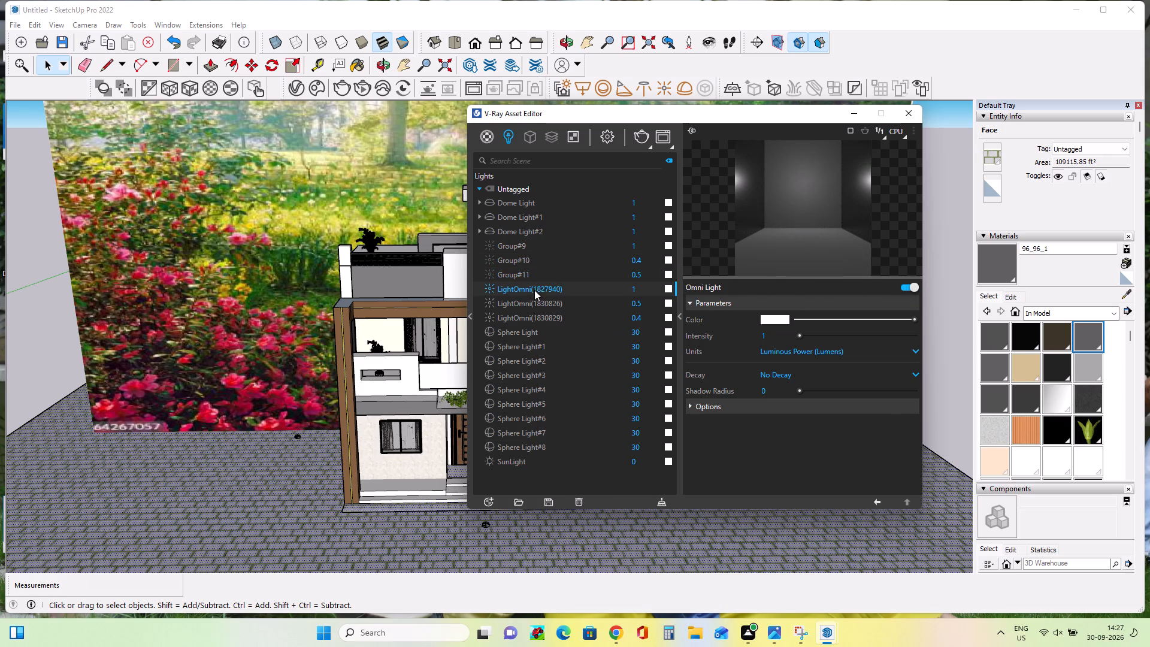
{"action": "left_click", "coordinate": [901, 286]}
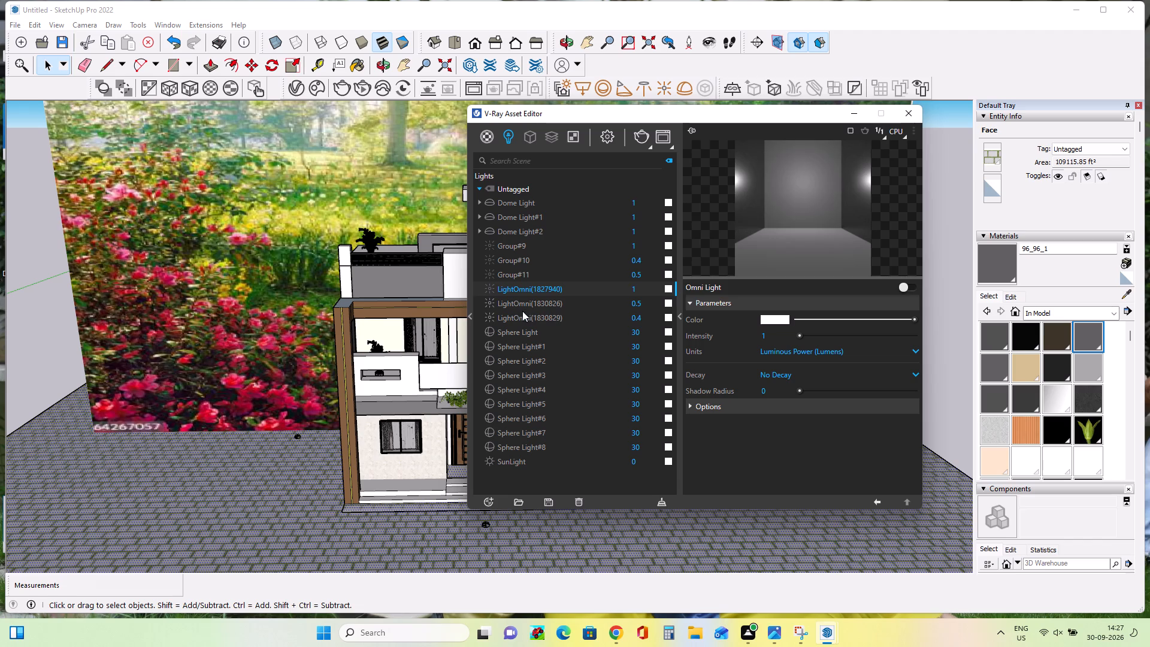
{"action": "left_click", "coordinate": [522, 304]}
{"action": "left_click", "coordinate": [904, 288]}
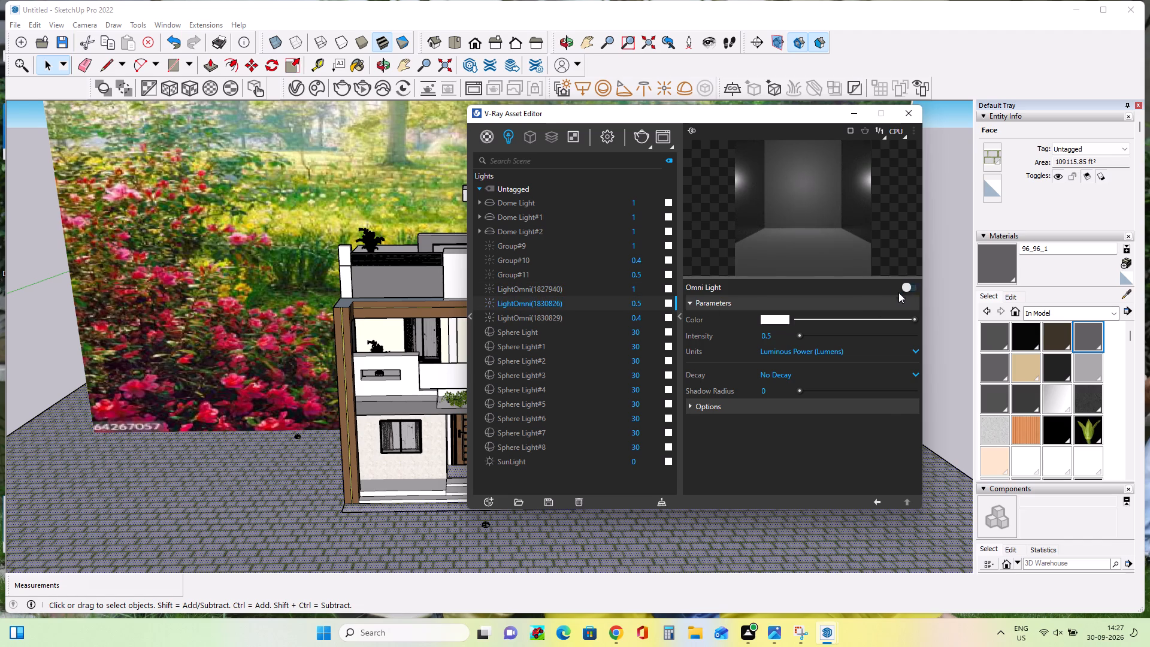
{"action": "double_click", "coordinate": [511, 318]}
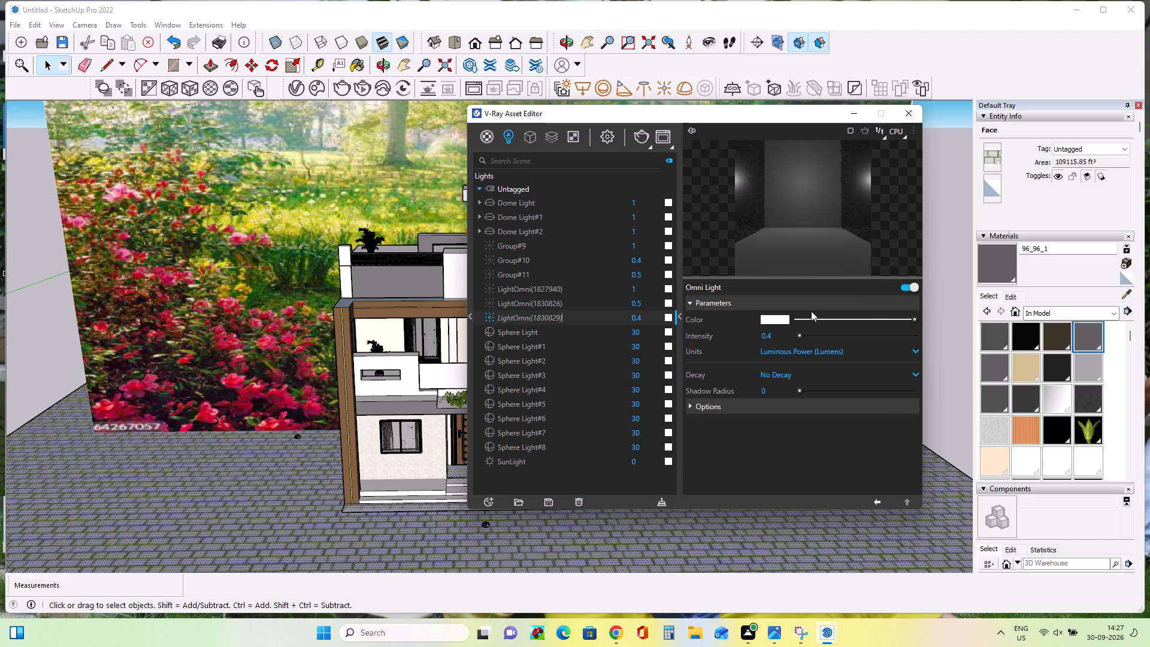
{"action": "left_click", "coordinate": [903, 287]}
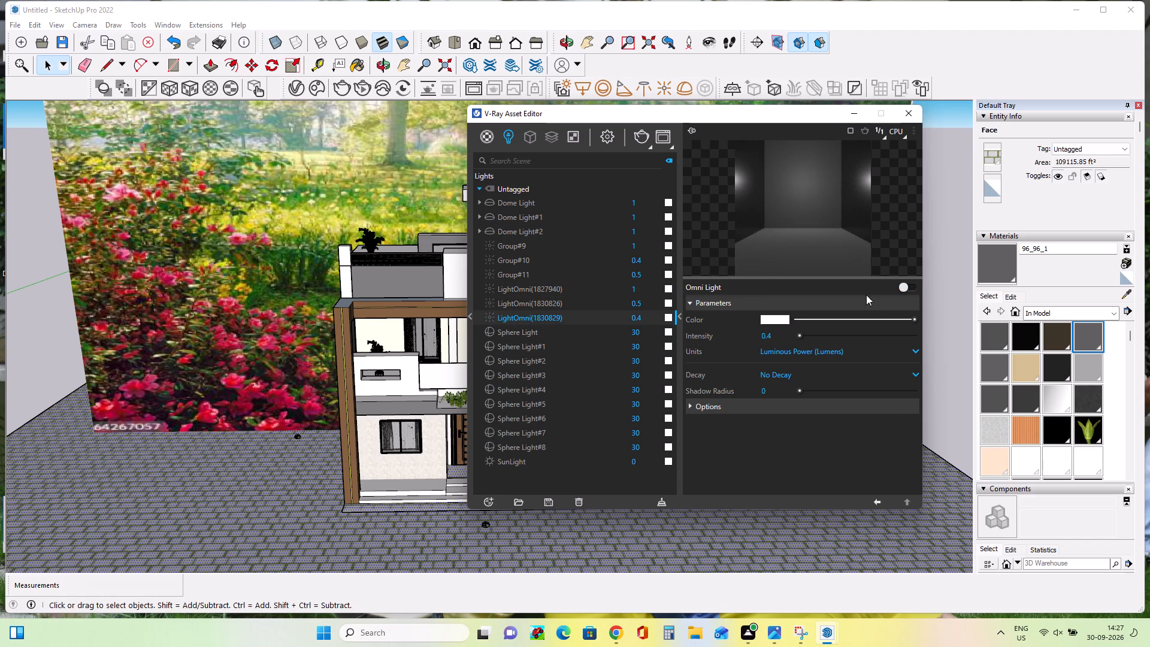
Select the sphere light under the wooden frame above the upper balcony and enable No Decay for it.
{"action": "middle_click", "coordinate": [413, 444]}
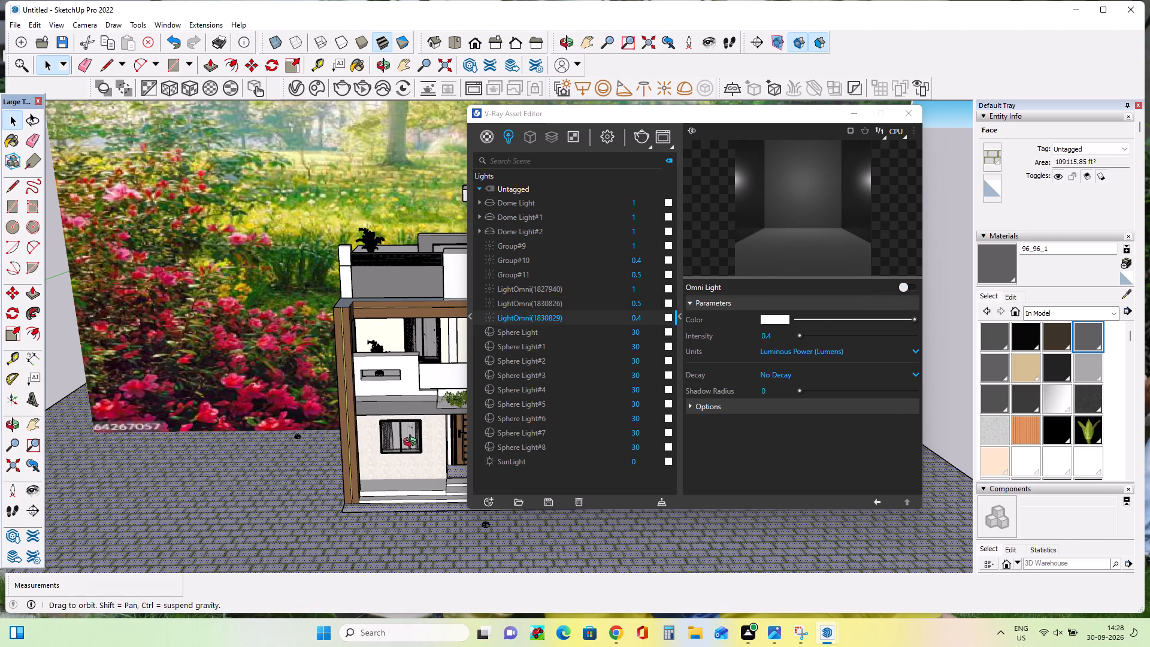
{"action": "middle_click_drag", "start_coordinate": [429, 394], "coordinate": [438, 323]}
{"action": "middle_click", "coordinate": [407, 365]}
{"action": "middle_click", "coordinate": [410, 358]}
{"action": "middle_click_drag", "start_coordinate": [424, 329], "coordinate": [433, 309]}
{"action": "middle_click_drag", "start_coordinate": [440, 291], "coordinate": [444, 276]}
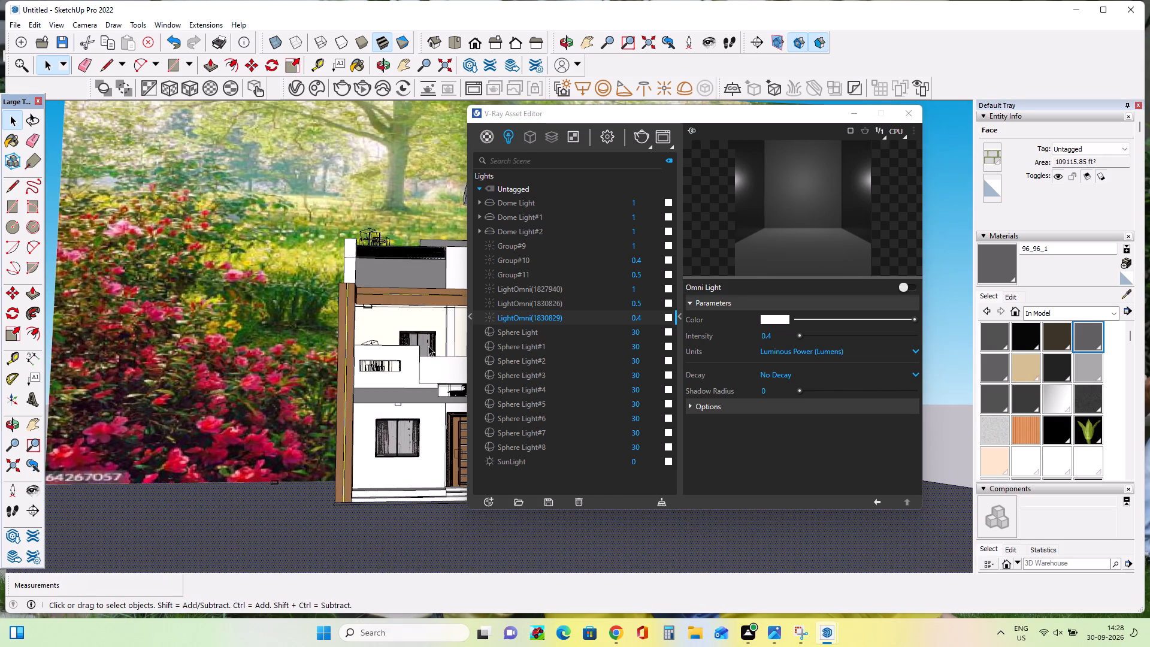
{"action": "middle_click_drag", "start_coordinate": [428, 346], "coordinate": [429, 358]}
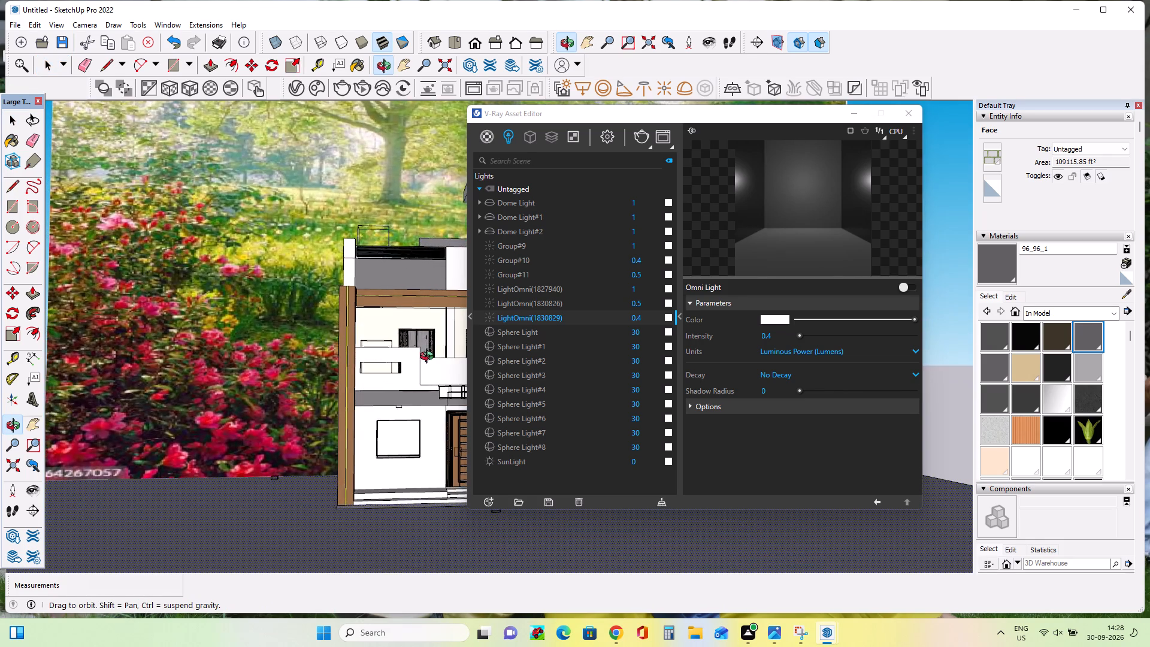
{"action": "middle_click_drag", "start_coordinate": [429, 358], "coordinate": [425, 323]}
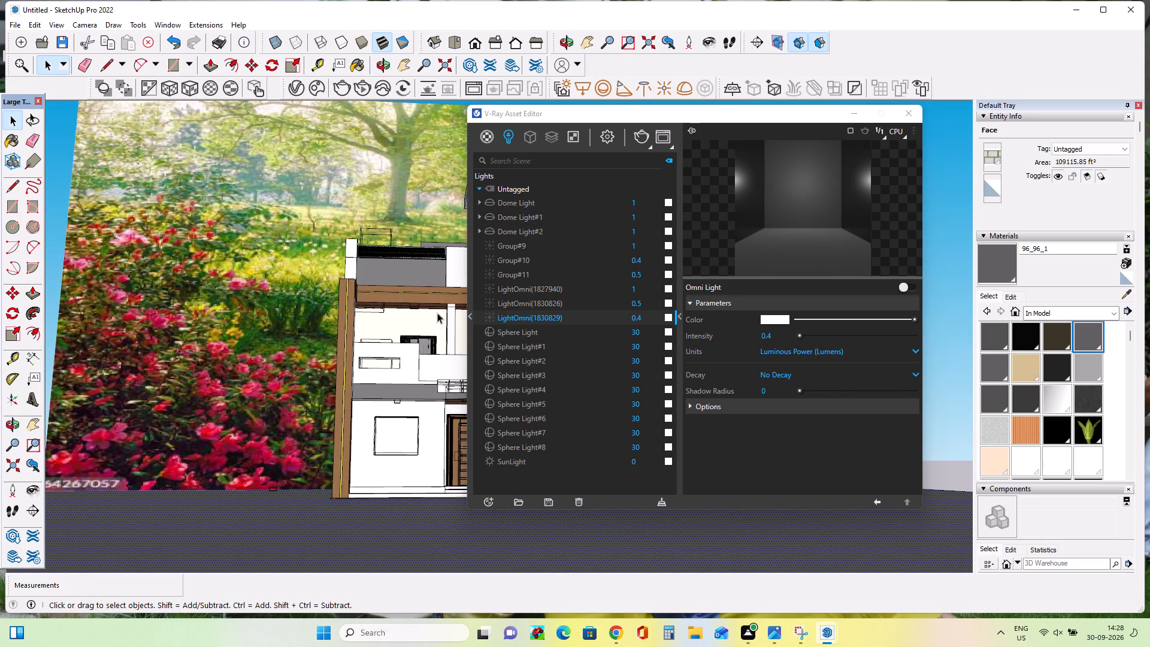
{"action": "scroll", "coordinate": [441, 313], "scroll_direction": "up", "scroll_amount": 3}
{"action": "middle_click_drag", "start_coordinate": [441, 336], "coordinate": [448, 310]}
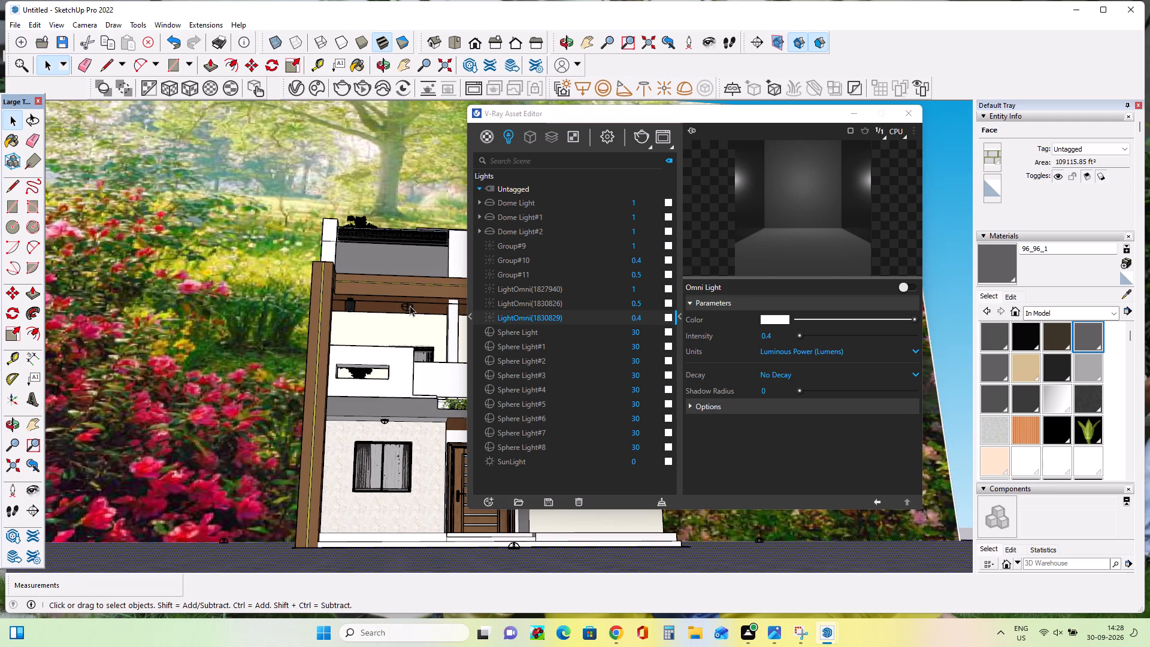
{"action": "left_click", "coordinate": [409, 307]}
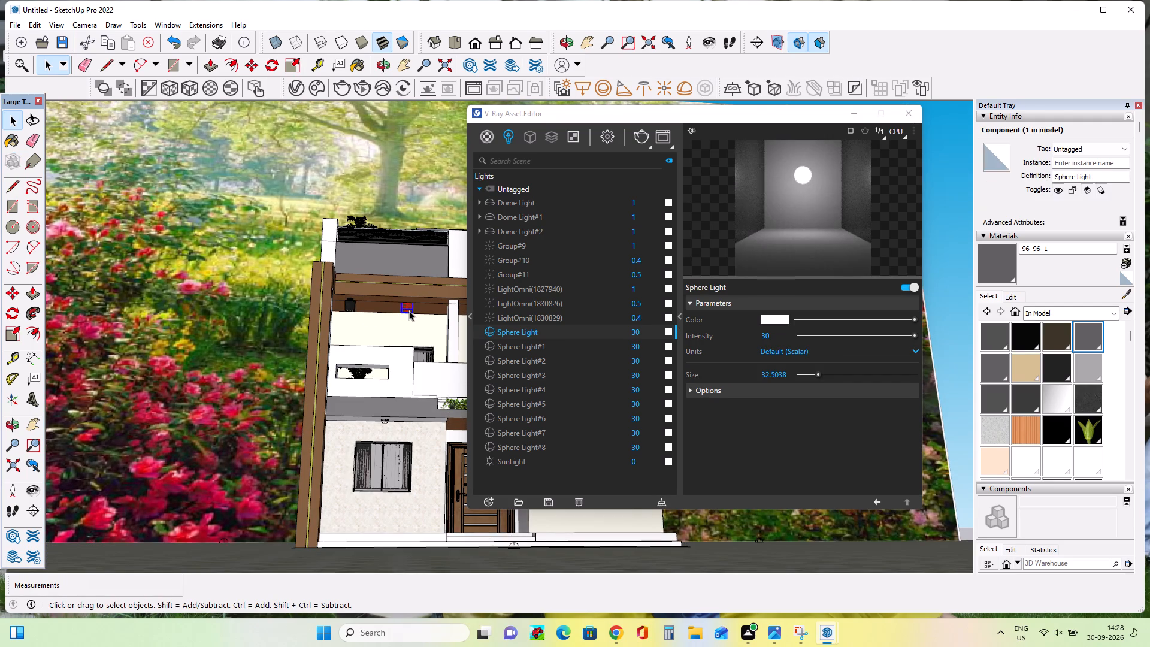
{"action": "left_click", "coordinate": [732, 394]}
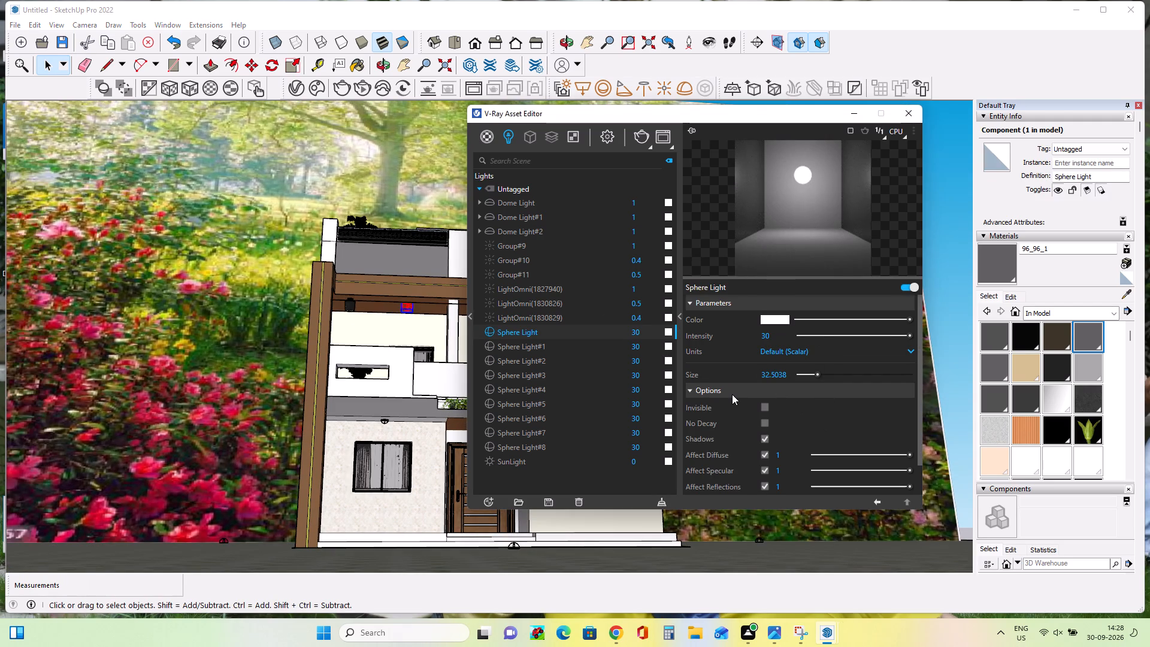
{"action": "left_click", "coordinate": [762, 421]}
{"action": "double_click", "coordinate": [765, 406]}
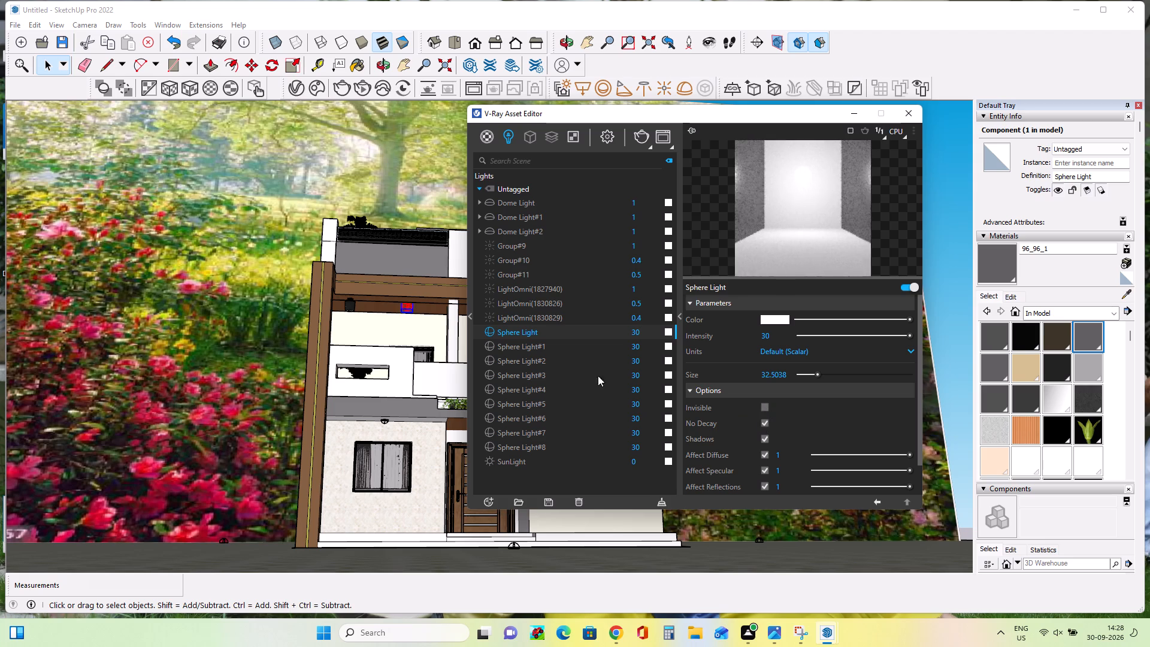
Enable No Decay and Invisible in the options of Sphere Light#1.
{"action": "left_click", "coordinate": [526, 344]}
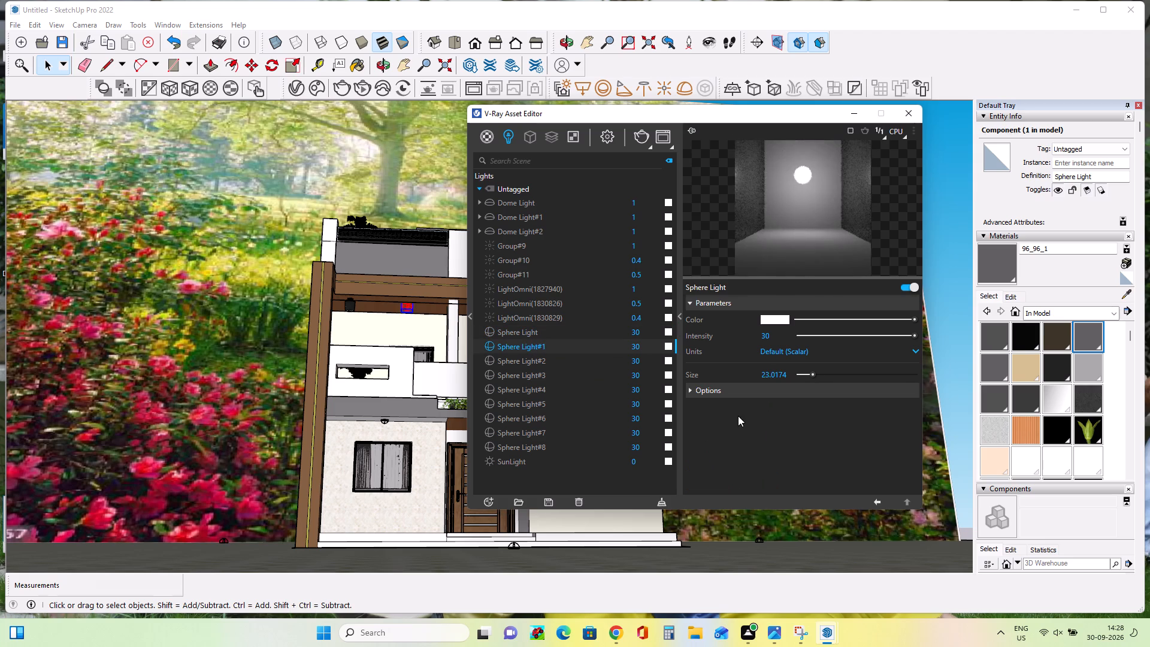
{"action": "left_click", "coordinate": [744, 392]}
{"action": "left_click", "coordinate": [761, 420]}
{"action": "left_click", "coordinate": [766, 406]}
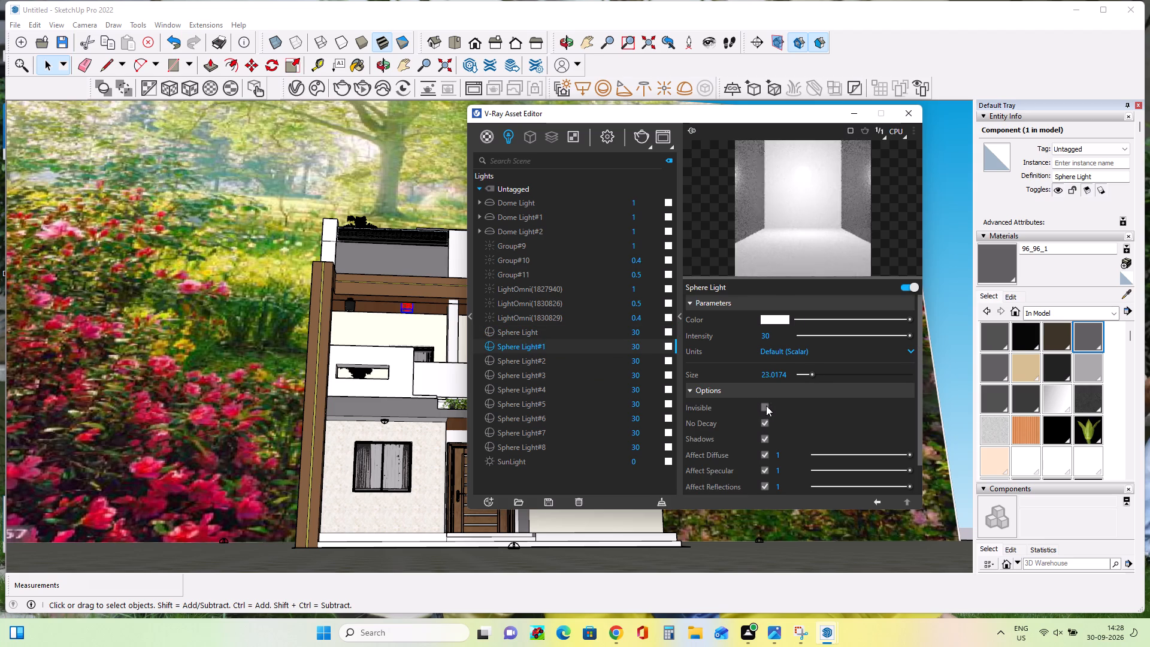
Enable No Decay and Invisible in the options of Sphere Light#3.
{"action": "left_click", "coordinate": [522, 371]}
{"action": "left_click", "coordinate": [757, 392]}
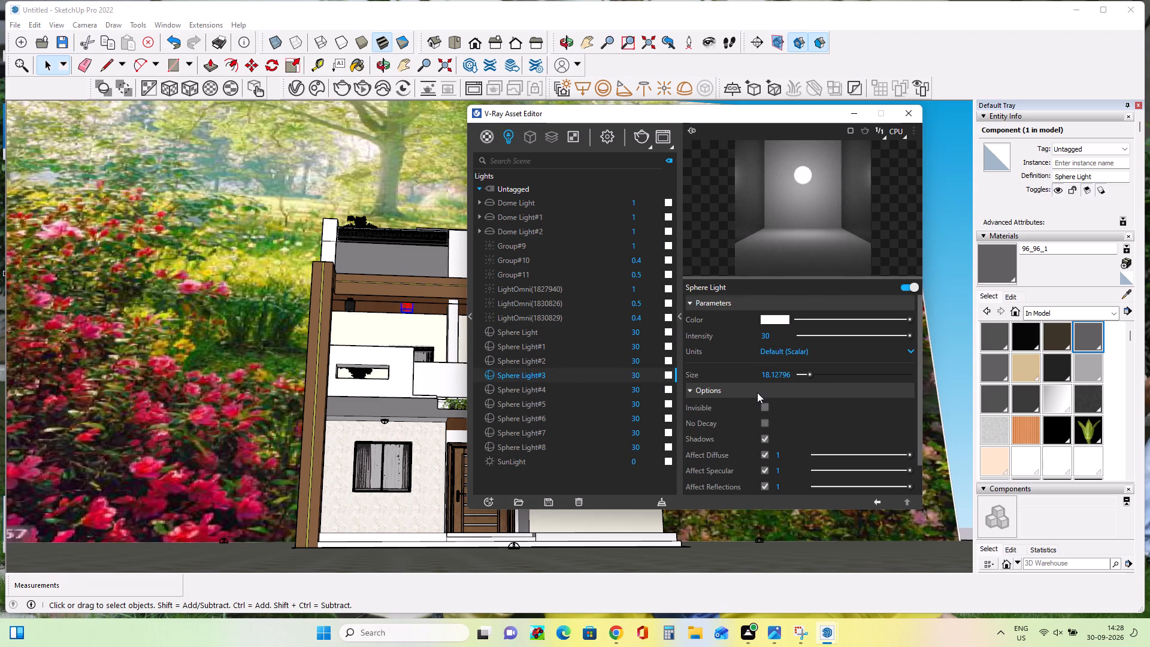
{"action": "double_click", "coordinate": [768, 409]}
{"action": "triple_click", "coordinate": [769, 419]}
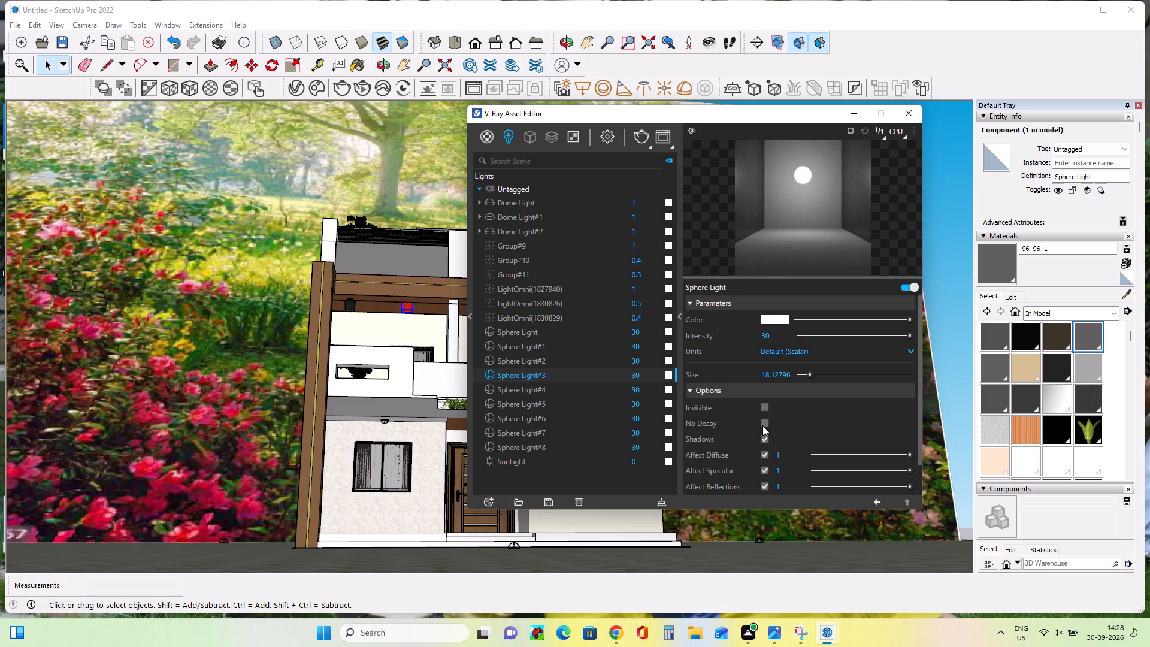
{"action": "triple_click", "coordinate": [762, 425]}
{"action": "double_click", "coordinate": [765, 406]}
{"action": "left_click", "coordinate": [762, 406]}
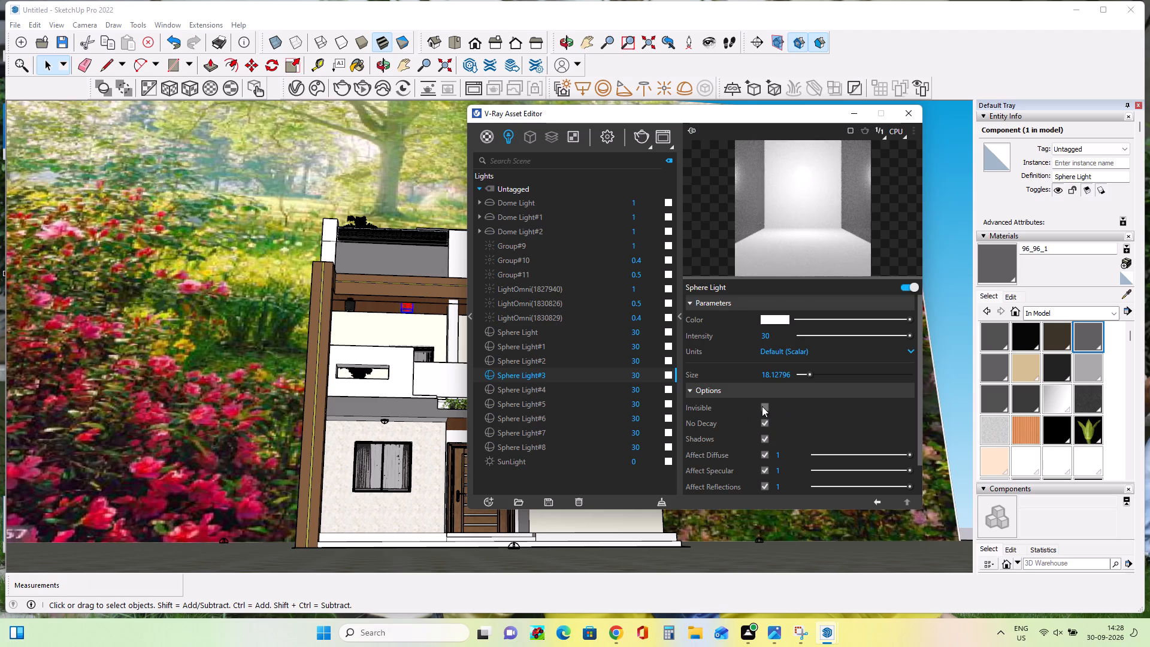
Enable Invisible and No Decay in the options of Sphere Light#4.
{"action": "left_click", "coordinate": [525, 392]}
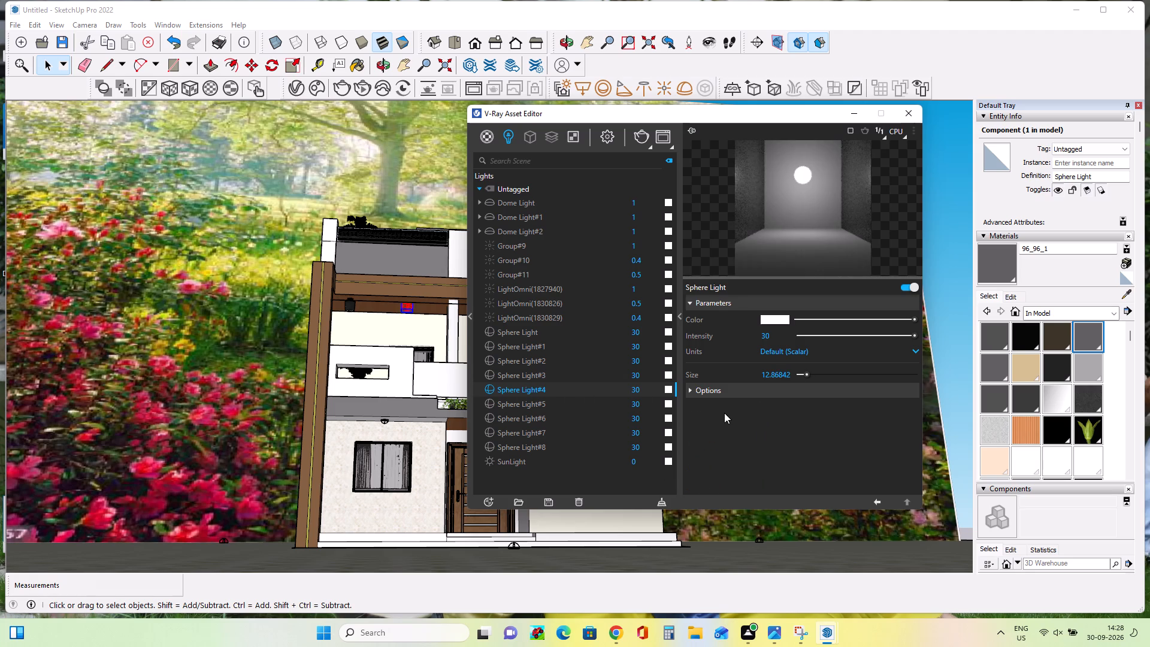
{"action": "left_click", "coordinate": [707, 386]}
{"action": "left_click", "coordinate": [762, 407]}
{"action": "double_click", "coordinate": [765, 425]}
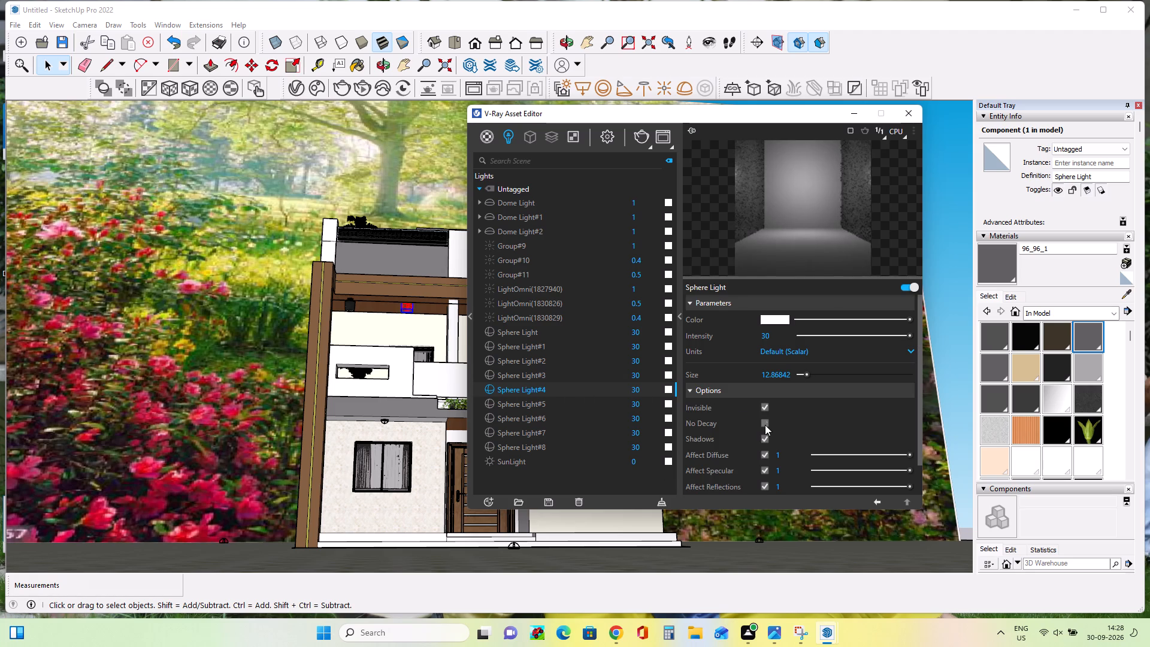
{"action": "left_click", "coordinate": [765, 423]}
Enable Invisible and No Decay in the options of Sphere Light#5.
{"action": "left_click", "coordinate": [515, 406]}
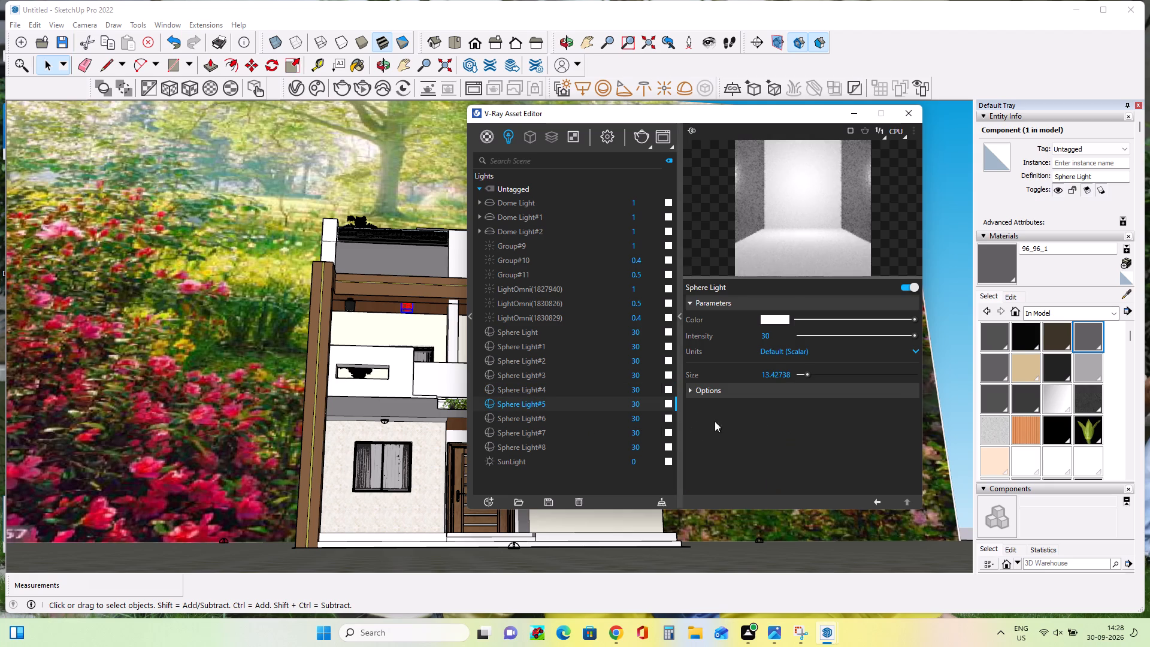
{"action": "double_click", "coordinate": [707, 391]}
{"action": "double_click", "coordinate": [739, 394]}
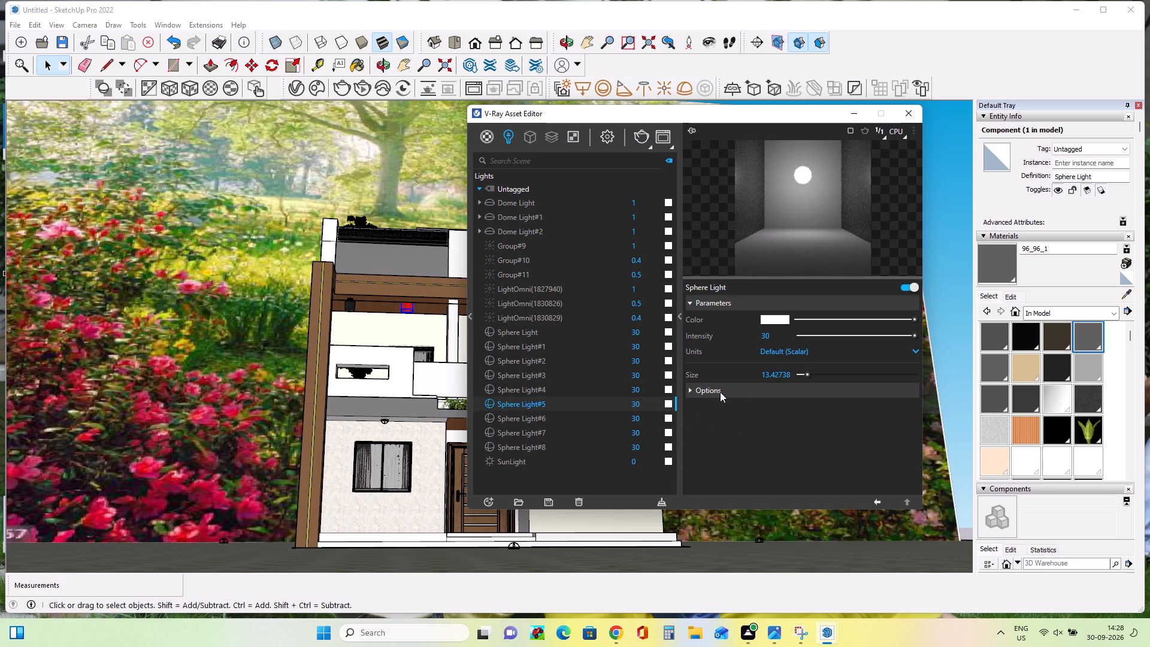
{"action": "left_click", "coordinate": [700, 388]}
{"action": "double_click", "coordinate": [767, 408]}
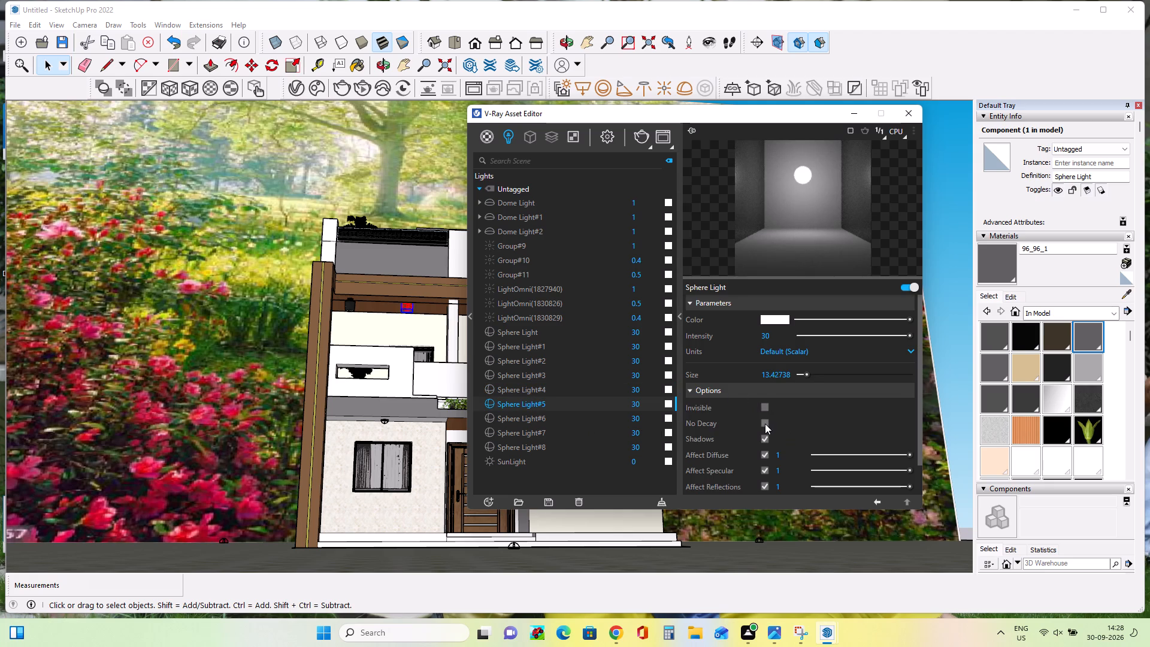
{"action": "double_click", "coordinate": [765, 424]}
{"action": "left_click", "coordinate": [765, 403]}
{"action": "left_click", "coordinate": [765, 423]}
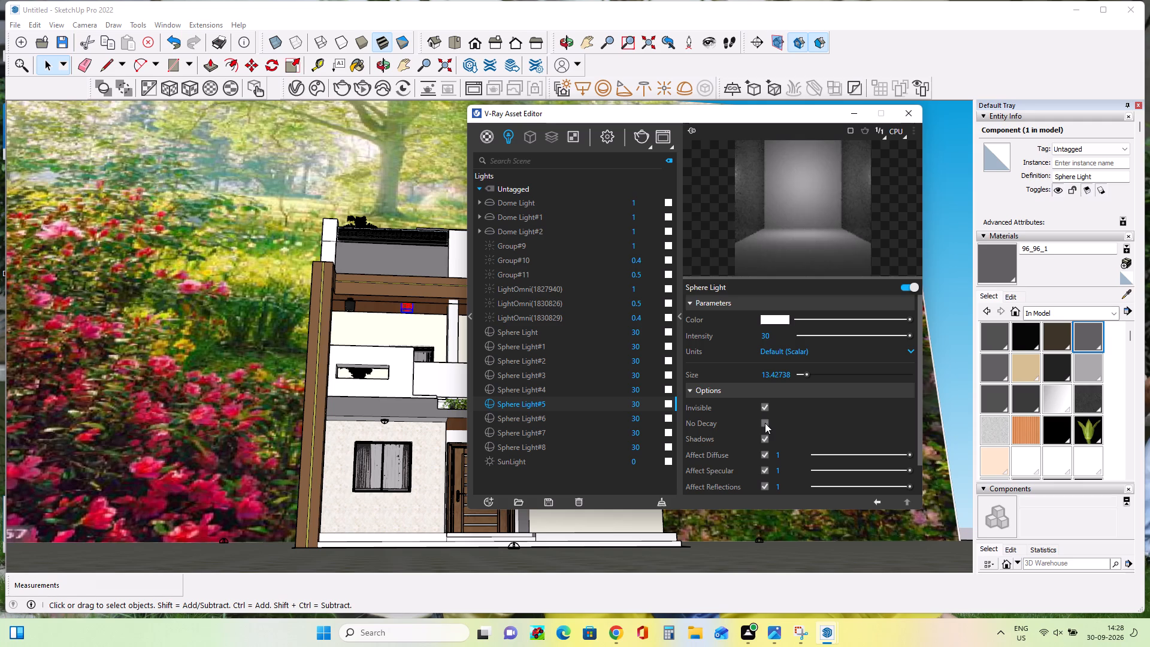
Enable No Decay and Invisible in the options of Sphere Light#6.
{"action": "left_click", "coordinate": [511, 420]}
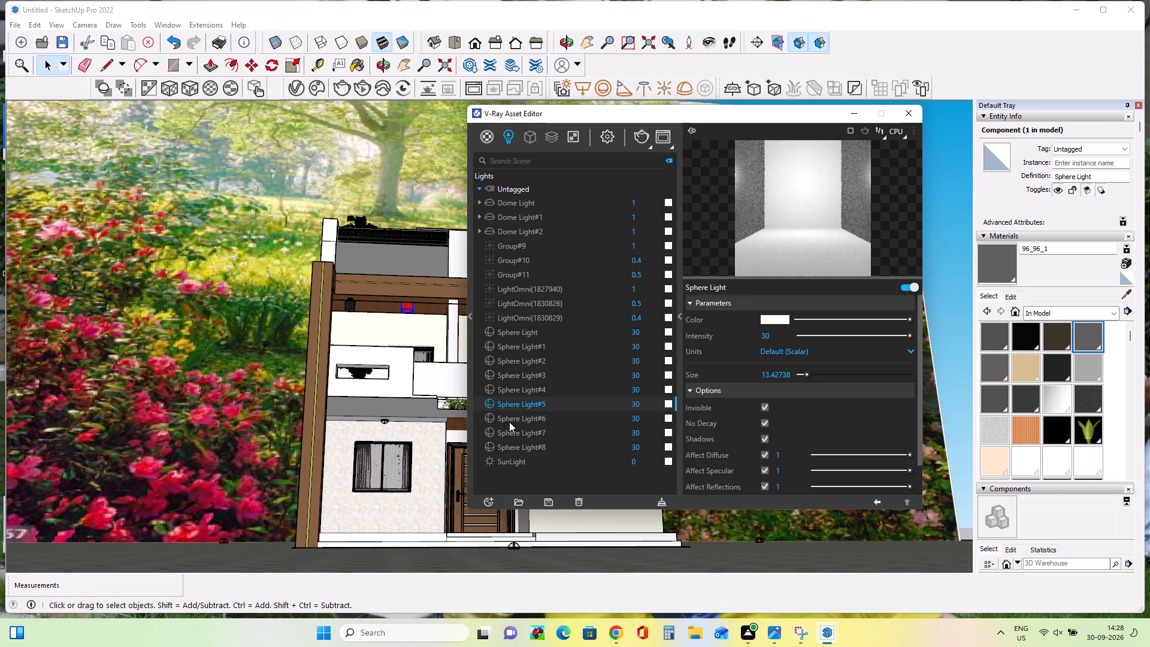
{"action": "left_click", "coordinate": [709, 389]}
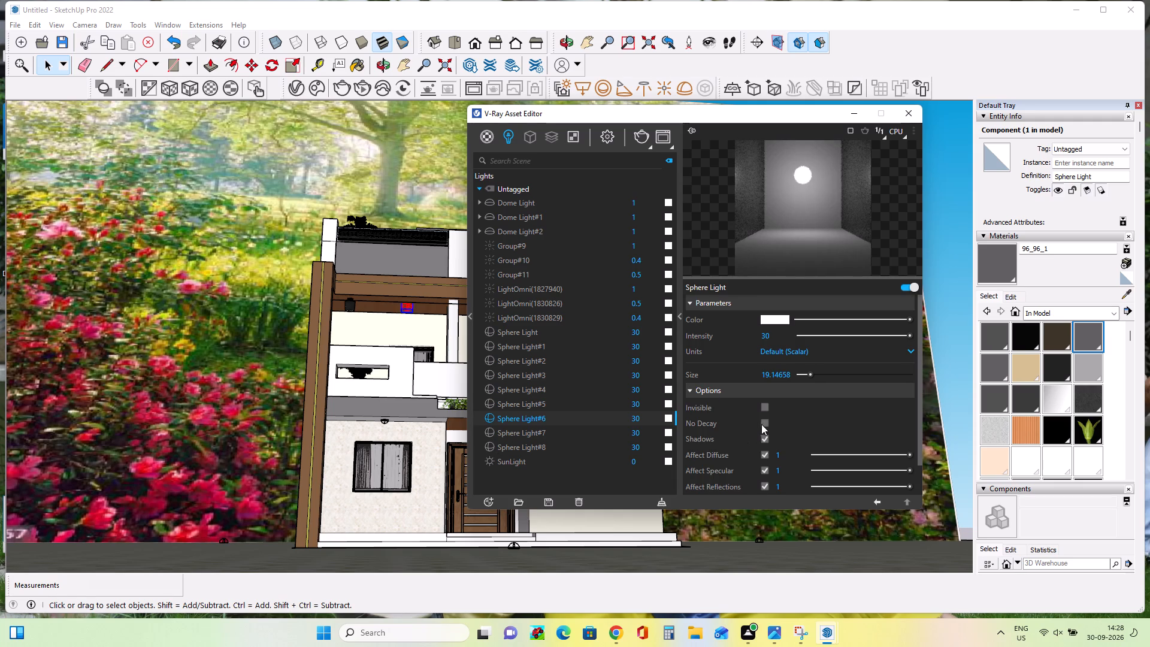
{"action": "left_click", "coordinate": [764, 424]}
{"action": "left_click", "coordinate": [766, 407]}
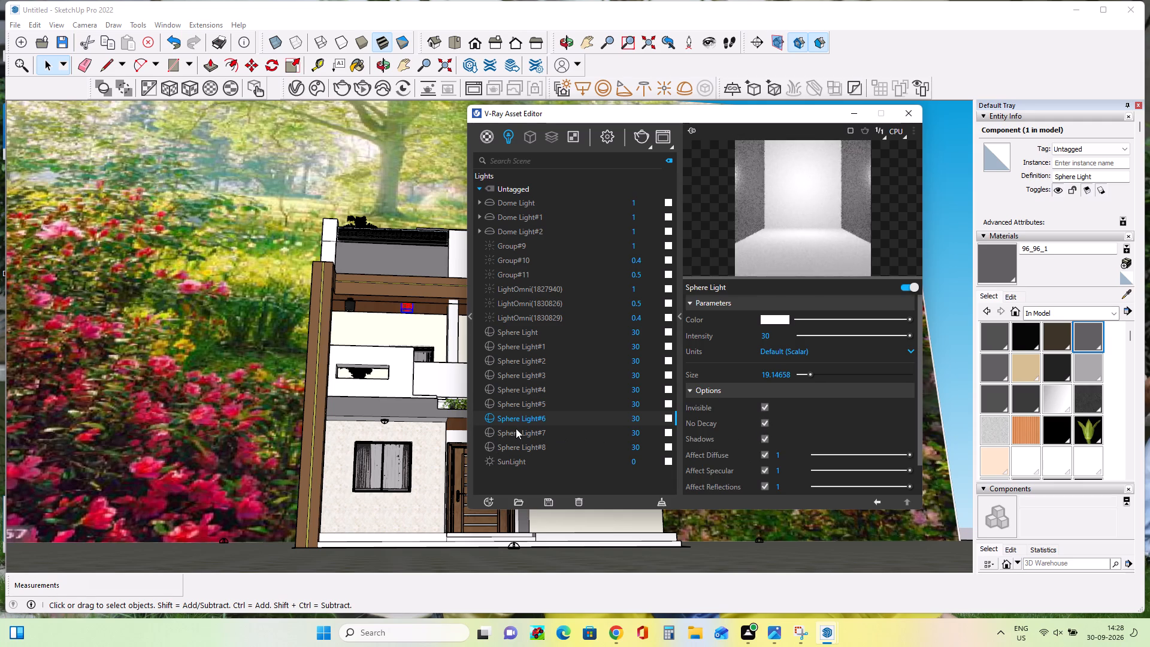
Enable No Decay and Invisible in the options of Sphere Light#7.
{"action": "double_click", "coordinate": [519, 433]}
{"action": "left_click", "coordinate": [724, 391]}
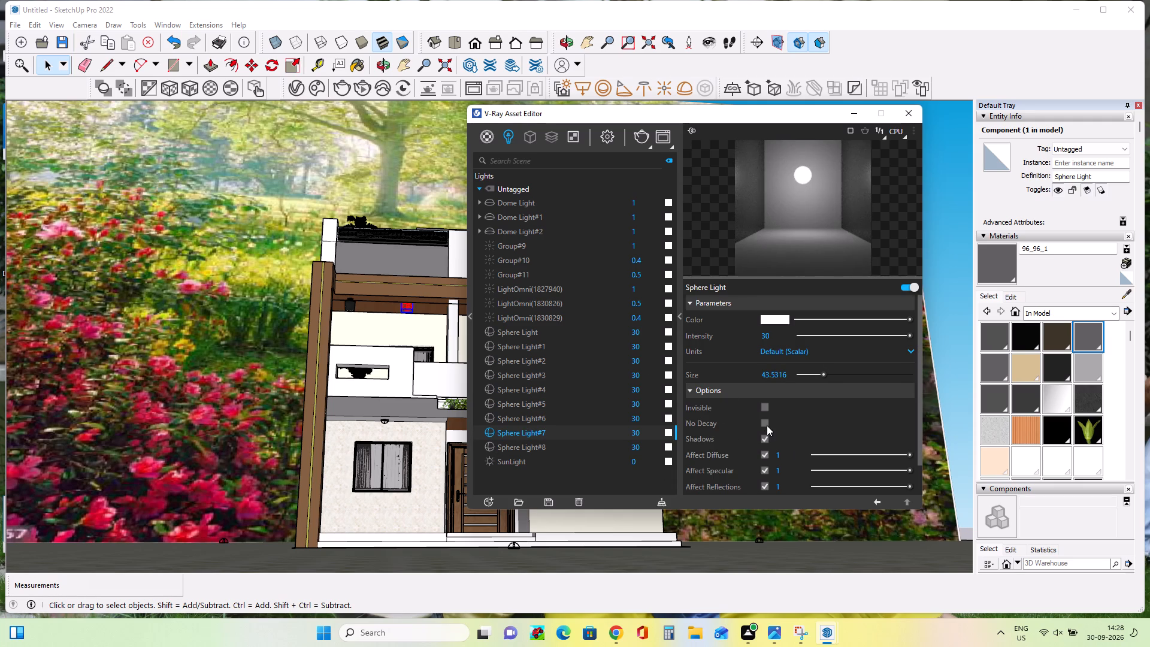
{"action": "left_click", "coordinate": [766, 424]}
{"action": "double_click", "coordinate": [764, 407]}
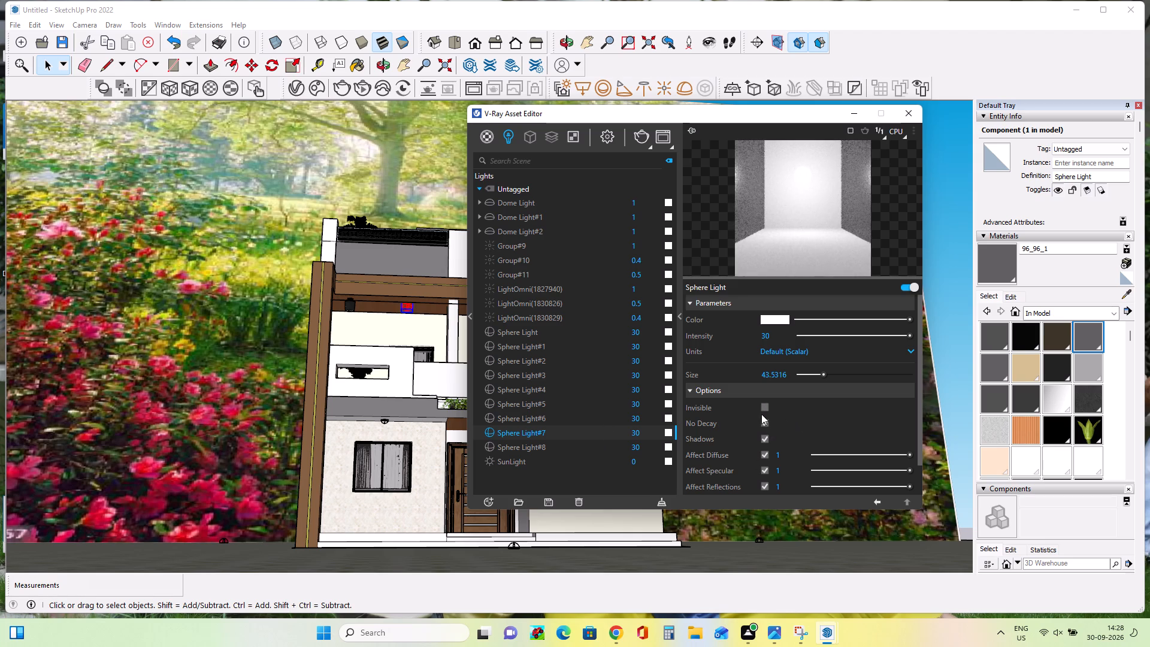
{"action": "left_click", "coordinate": [768, 410]}
Enable Invisible in the options of Sphere Light#8 and close the V-Ray Asset Editor.
{"action": "left_click", "coordinate": [538, 445]}
{"action": "left_click", "coordinate": [728, 389]}
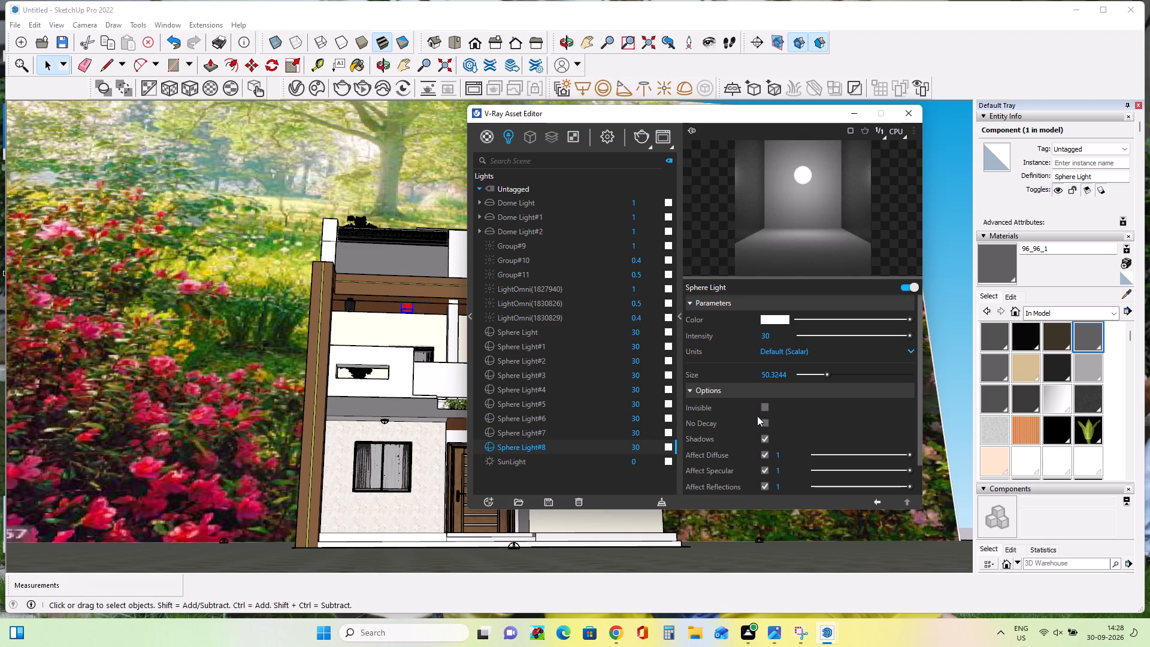
{"action": "left_click", "coordinate": [764, 404]}
{"action": "double_click", "coordinate": [767, 423]}
{"action": "left_click", "coordinate": [908, 111]}
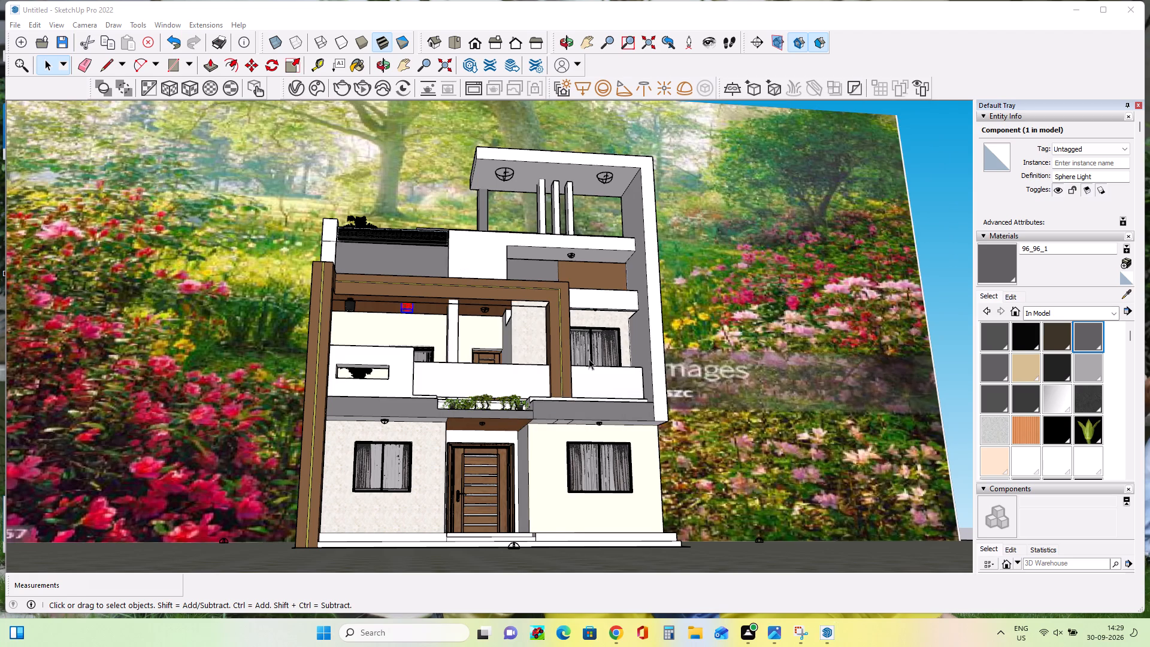
Start a V-Ray render of the house's front elevation against the garden backdrop.
{"action": "middle_click_drag", "start_coordinate": [642, 409], "coordinate": [638, 461]}
{"action": "middle_click_drag", "start_coordinate": [638, 461], "coordinate": [634, 470]}
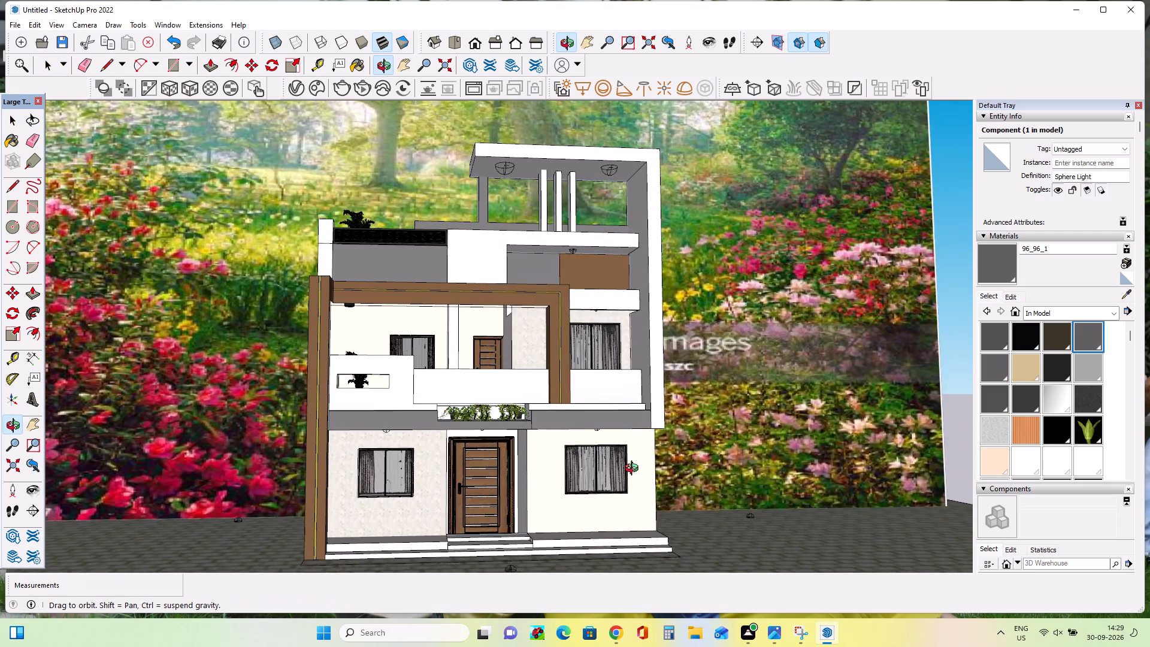
{"action": "middle_click_drag", "start_coordinate": [634, 470], "coordinate": [634, 470]}
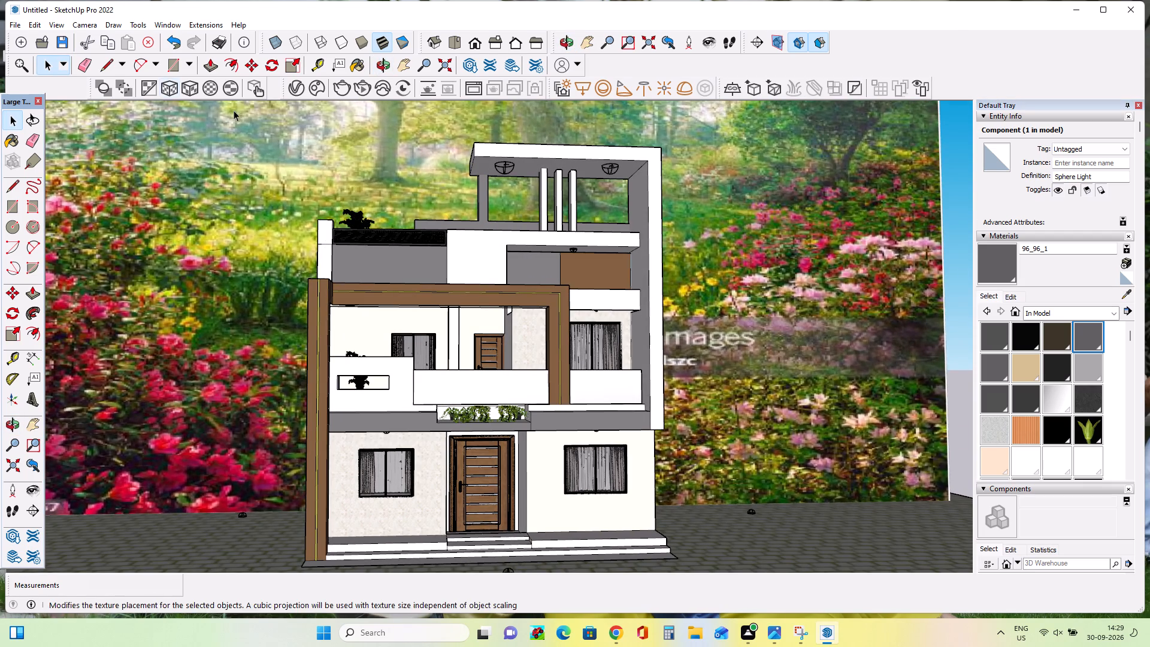
{"action": "left_click", "coordinate": [344, 88]}
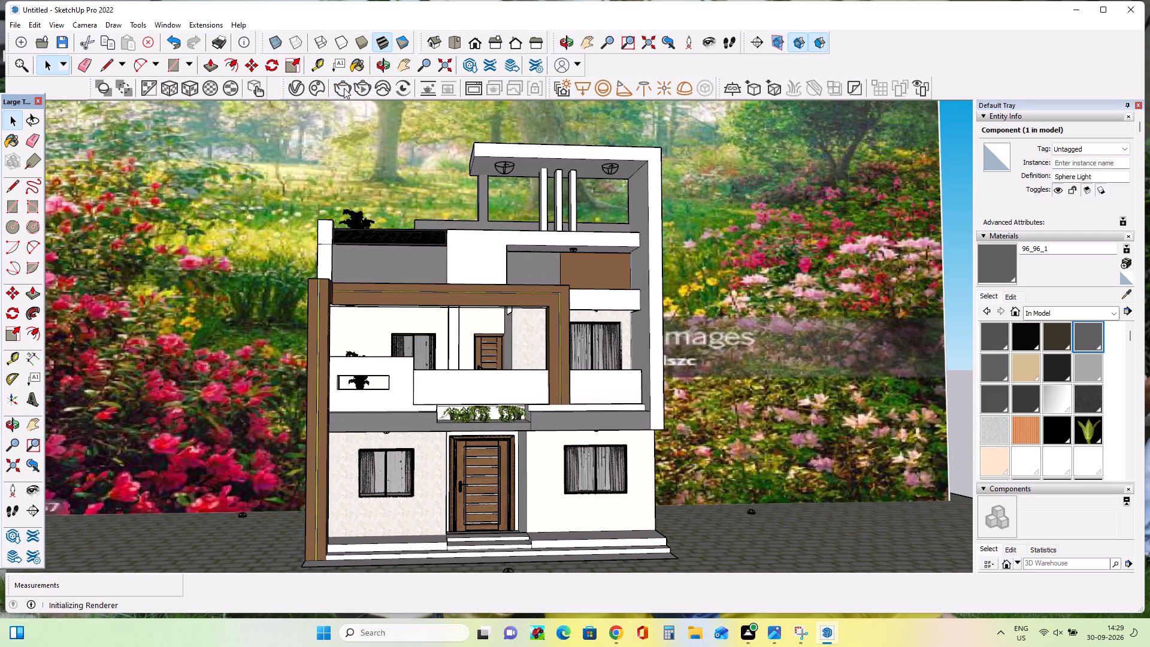
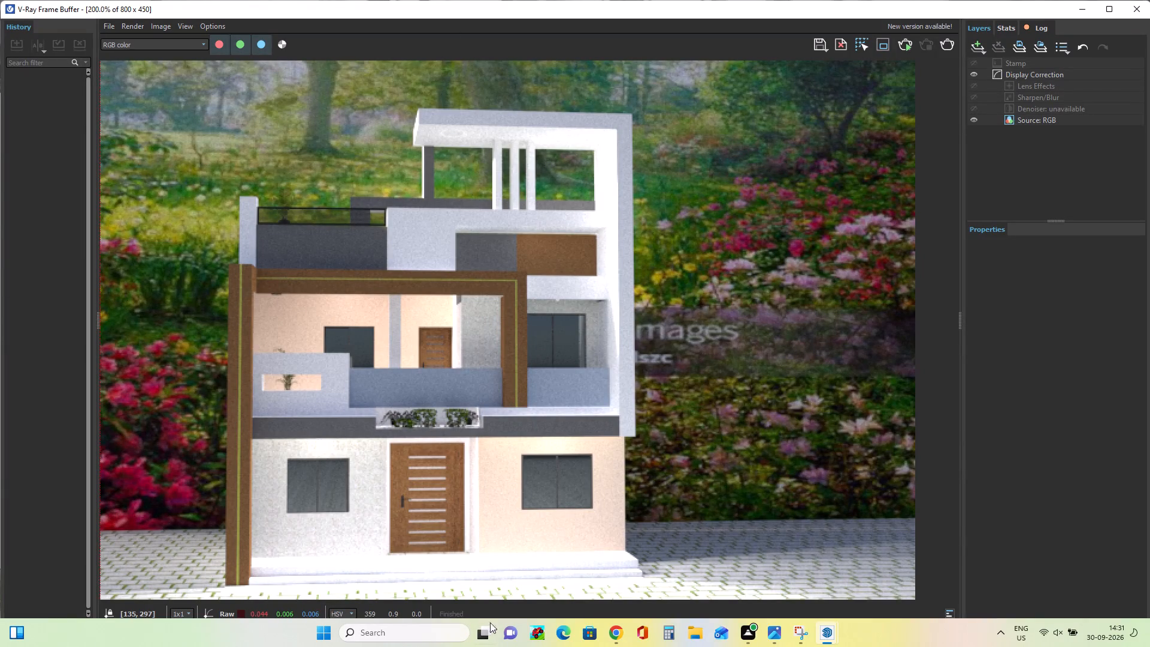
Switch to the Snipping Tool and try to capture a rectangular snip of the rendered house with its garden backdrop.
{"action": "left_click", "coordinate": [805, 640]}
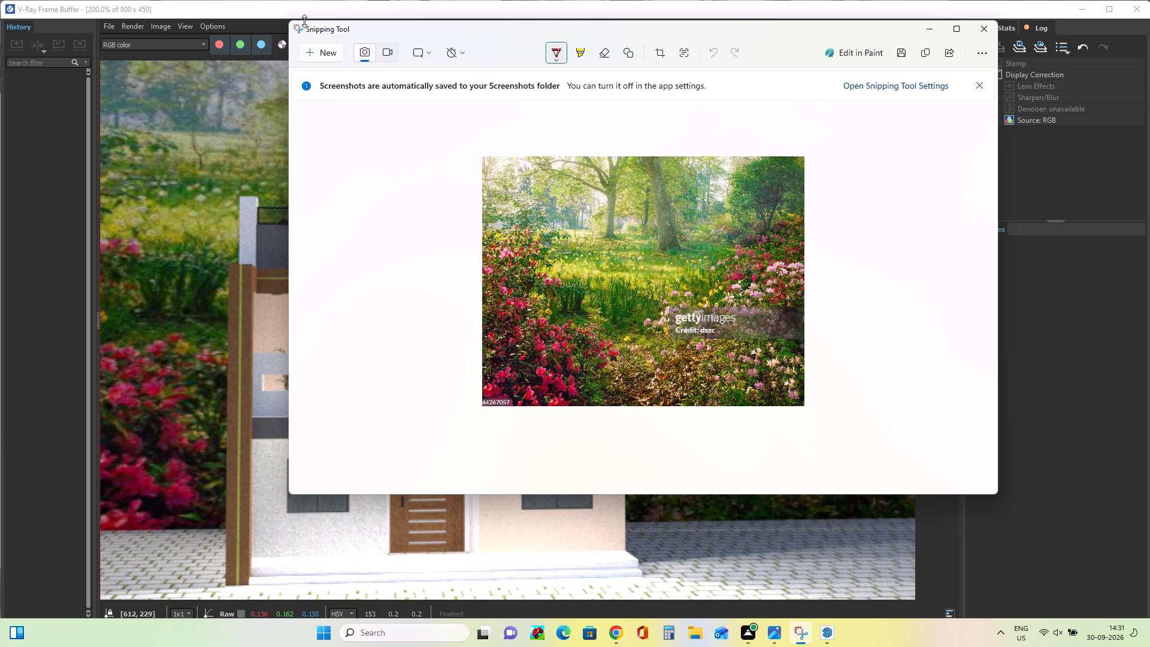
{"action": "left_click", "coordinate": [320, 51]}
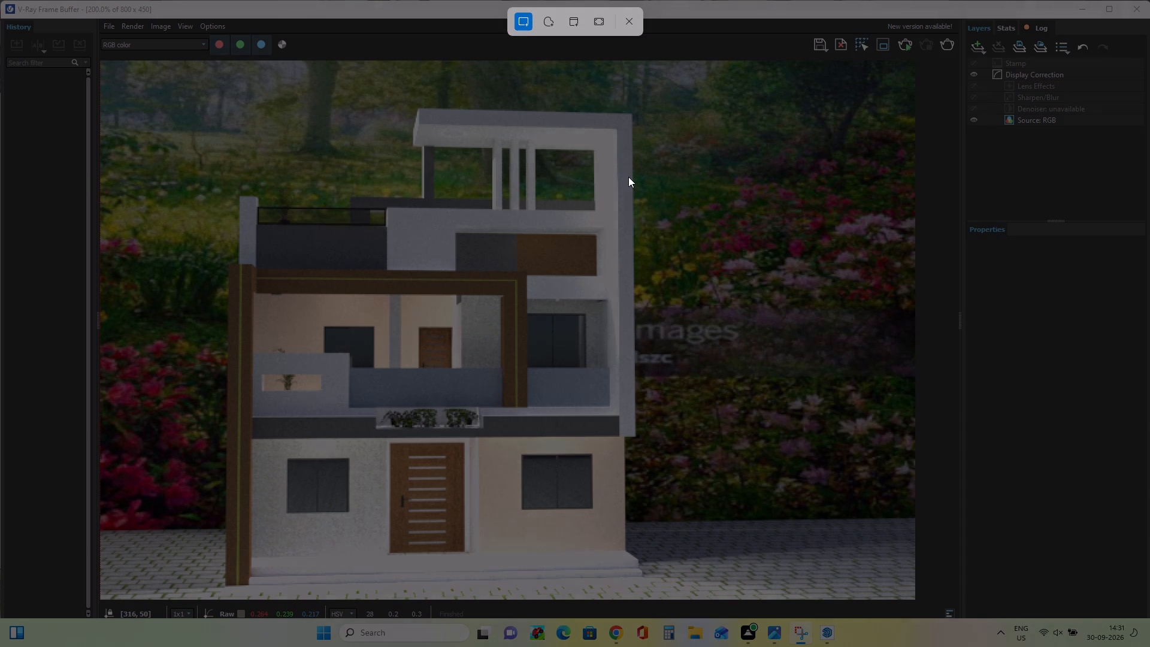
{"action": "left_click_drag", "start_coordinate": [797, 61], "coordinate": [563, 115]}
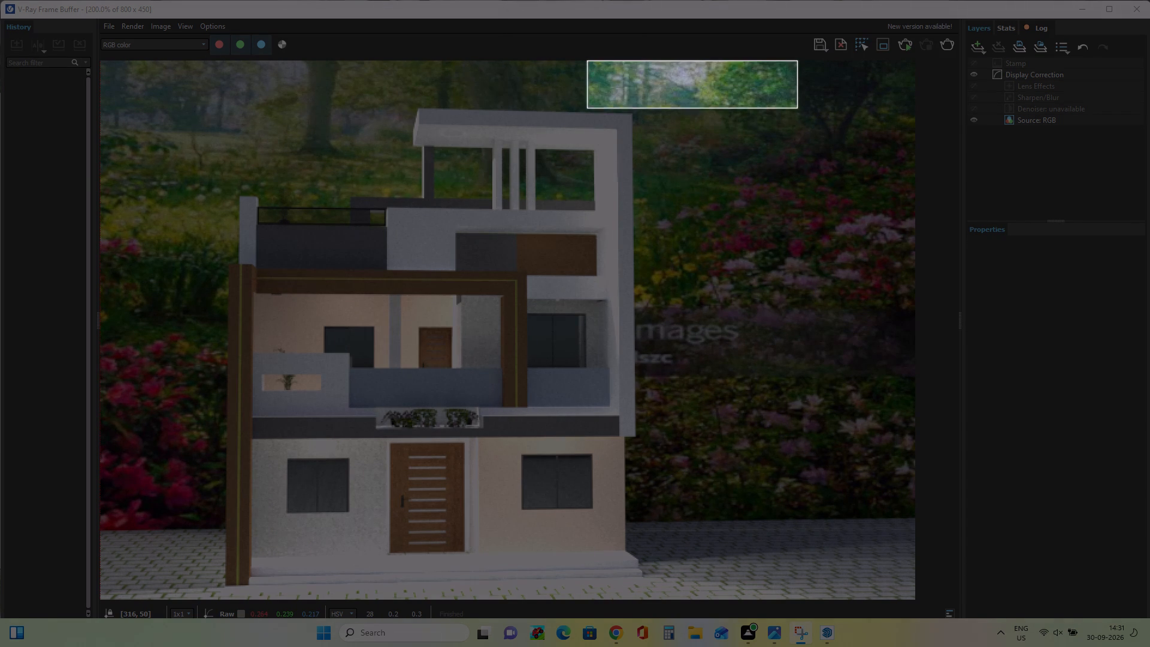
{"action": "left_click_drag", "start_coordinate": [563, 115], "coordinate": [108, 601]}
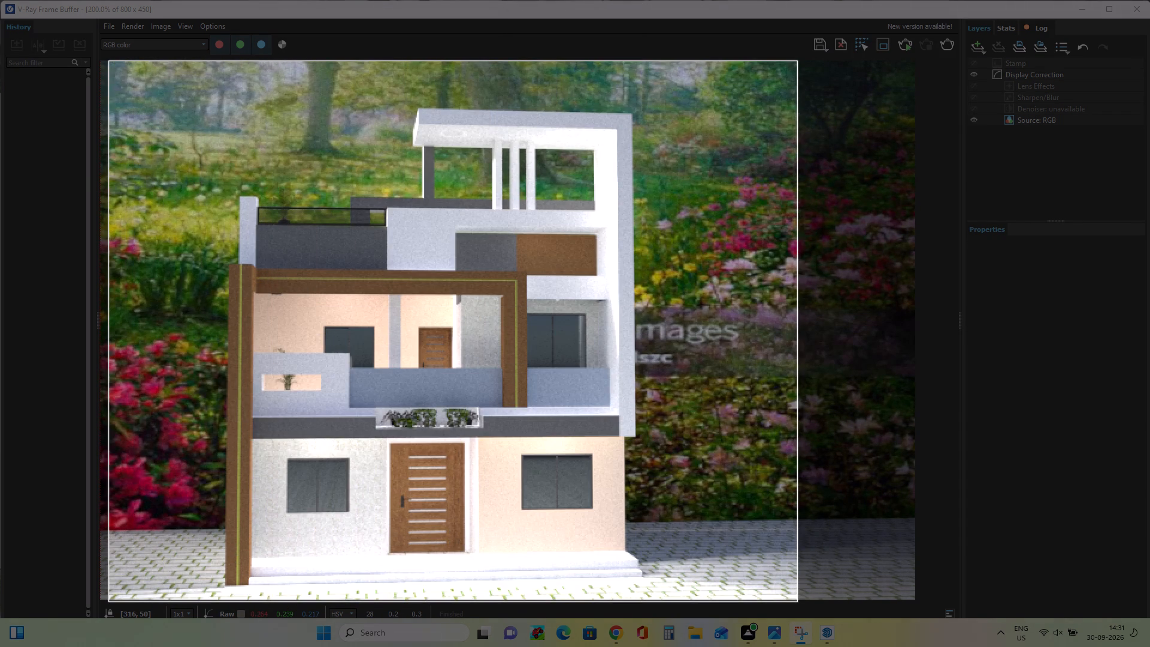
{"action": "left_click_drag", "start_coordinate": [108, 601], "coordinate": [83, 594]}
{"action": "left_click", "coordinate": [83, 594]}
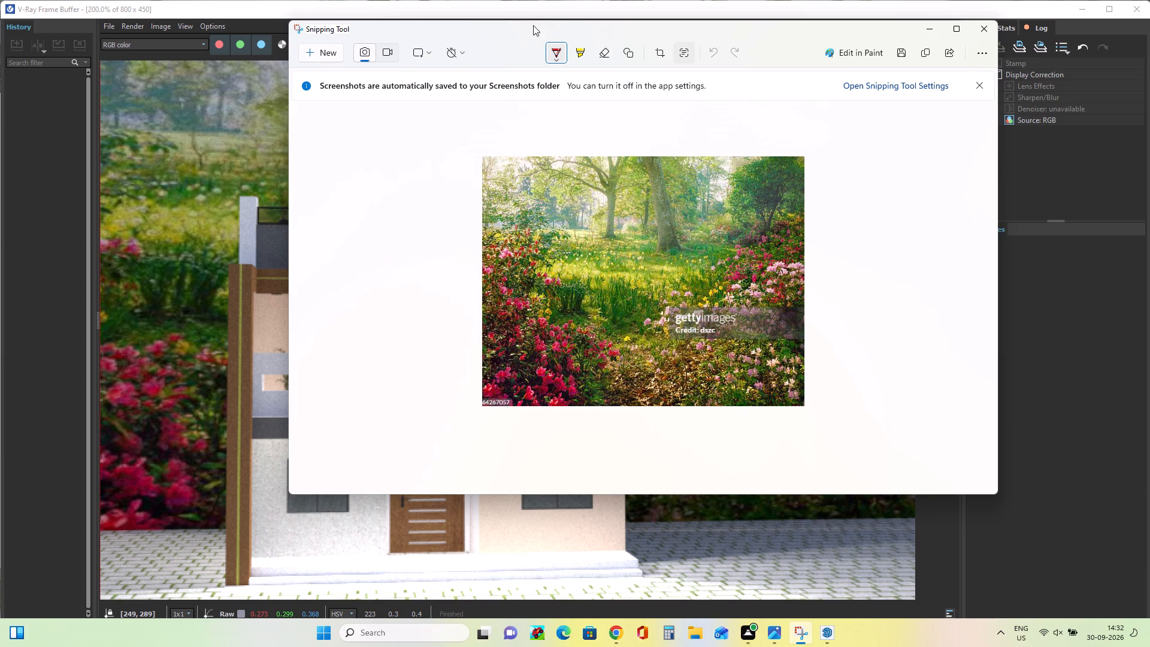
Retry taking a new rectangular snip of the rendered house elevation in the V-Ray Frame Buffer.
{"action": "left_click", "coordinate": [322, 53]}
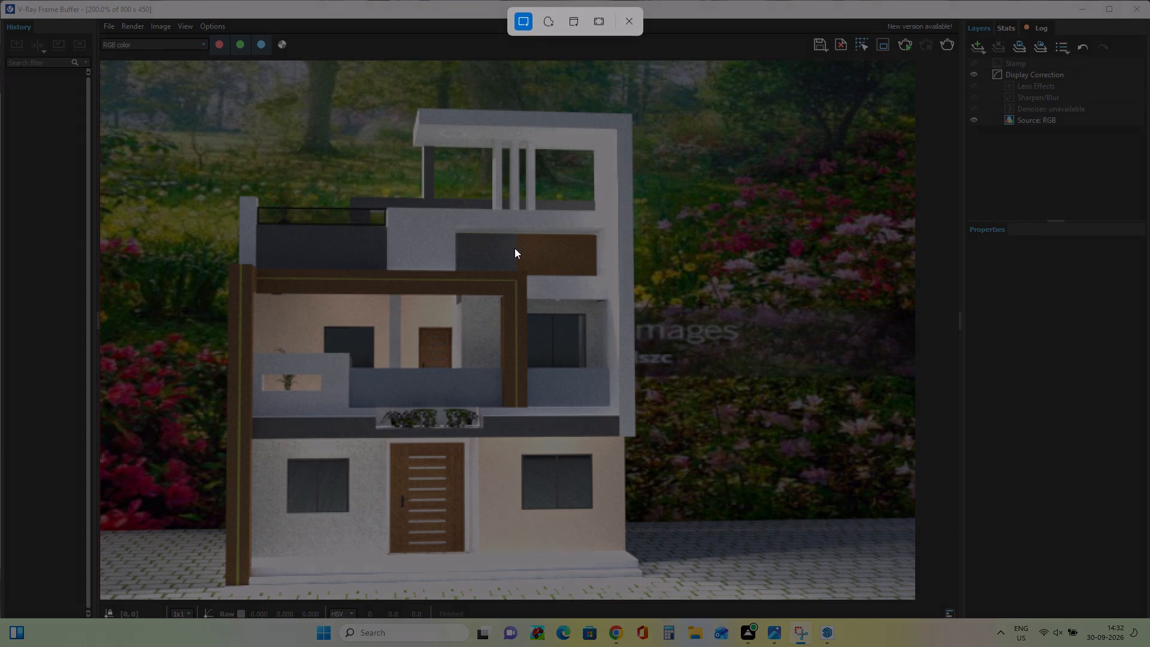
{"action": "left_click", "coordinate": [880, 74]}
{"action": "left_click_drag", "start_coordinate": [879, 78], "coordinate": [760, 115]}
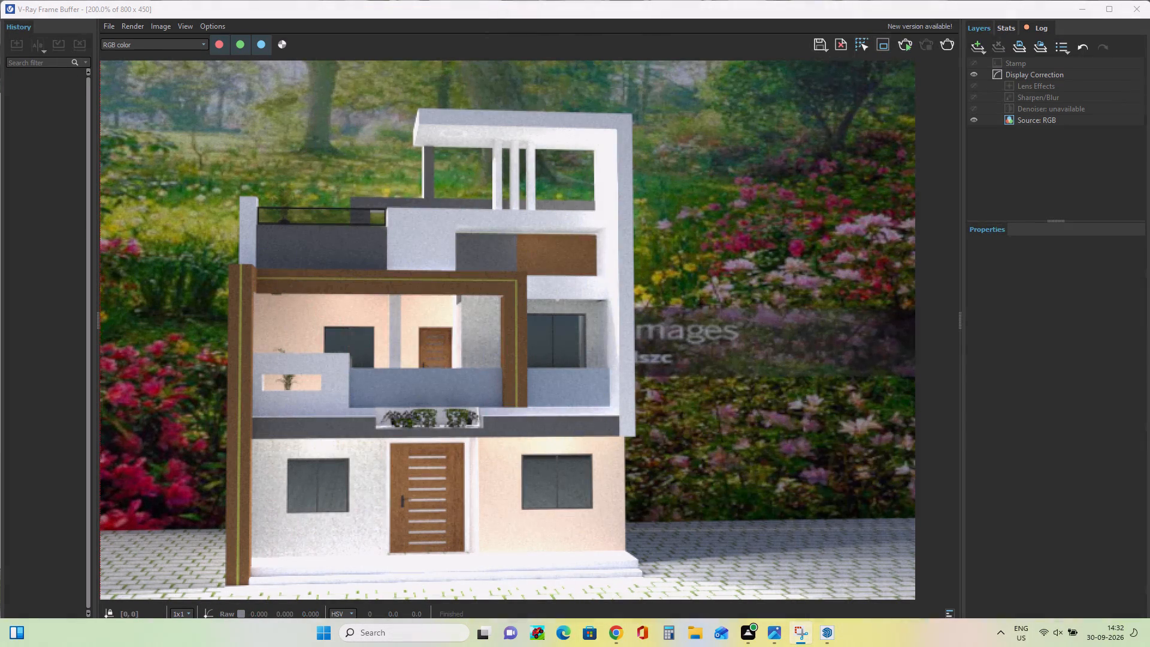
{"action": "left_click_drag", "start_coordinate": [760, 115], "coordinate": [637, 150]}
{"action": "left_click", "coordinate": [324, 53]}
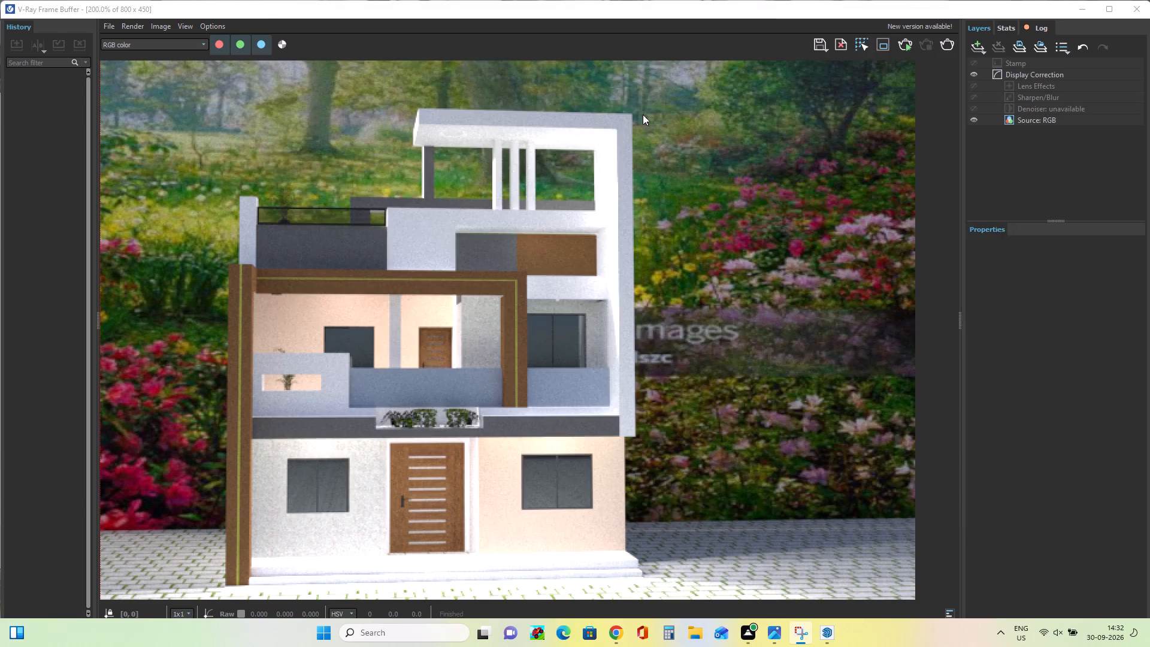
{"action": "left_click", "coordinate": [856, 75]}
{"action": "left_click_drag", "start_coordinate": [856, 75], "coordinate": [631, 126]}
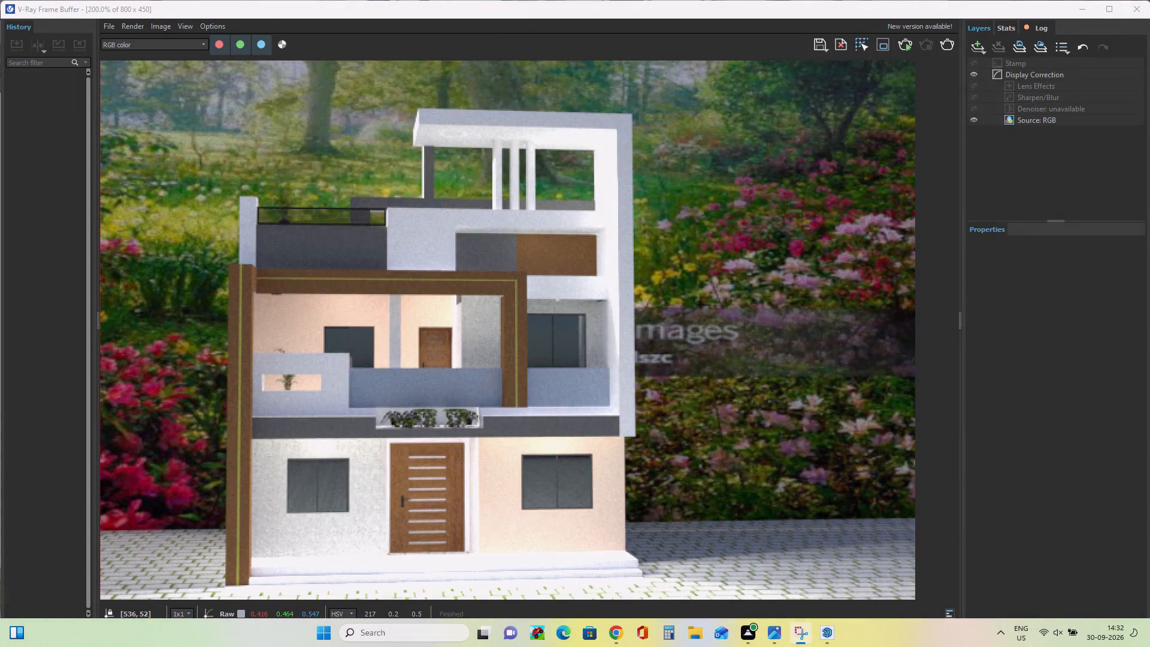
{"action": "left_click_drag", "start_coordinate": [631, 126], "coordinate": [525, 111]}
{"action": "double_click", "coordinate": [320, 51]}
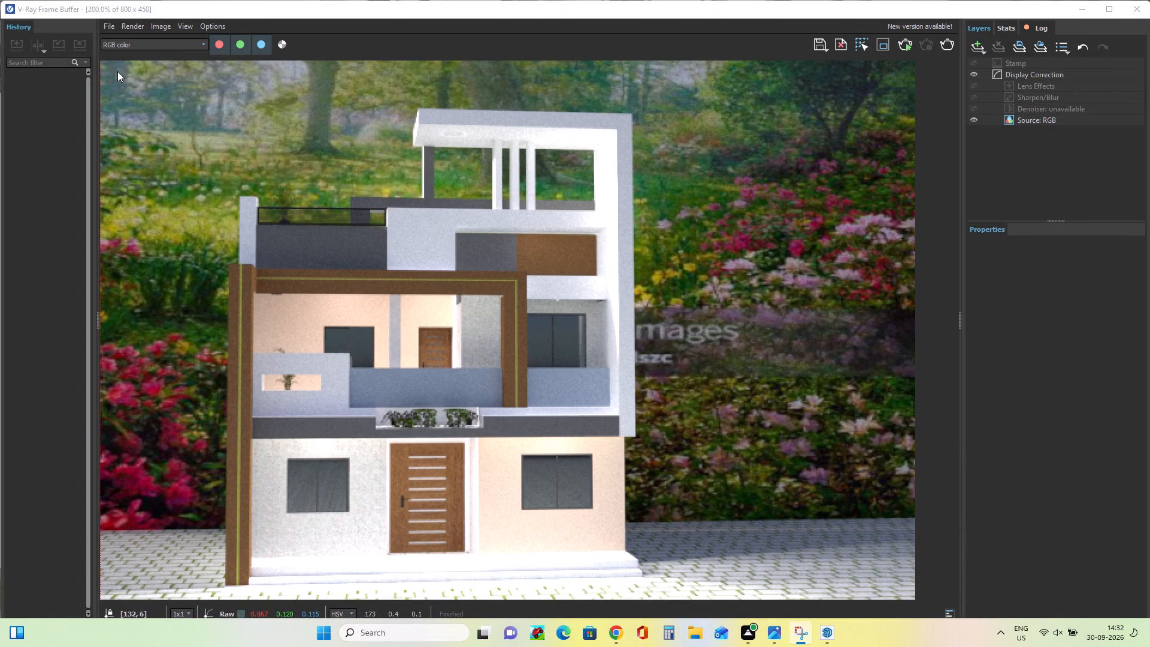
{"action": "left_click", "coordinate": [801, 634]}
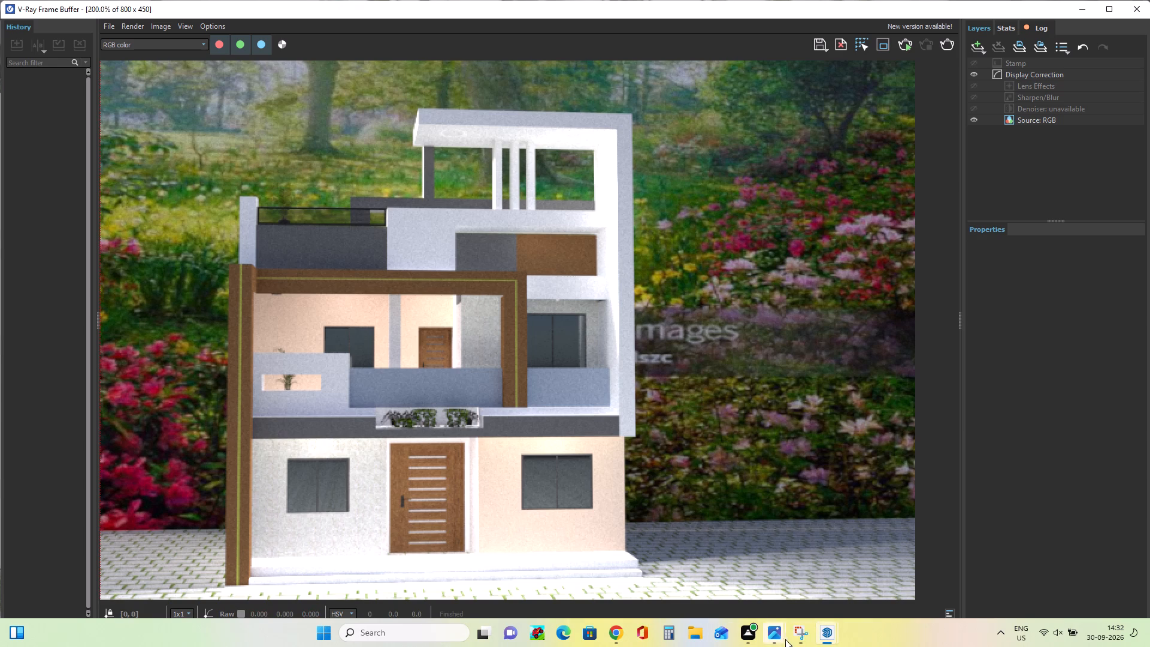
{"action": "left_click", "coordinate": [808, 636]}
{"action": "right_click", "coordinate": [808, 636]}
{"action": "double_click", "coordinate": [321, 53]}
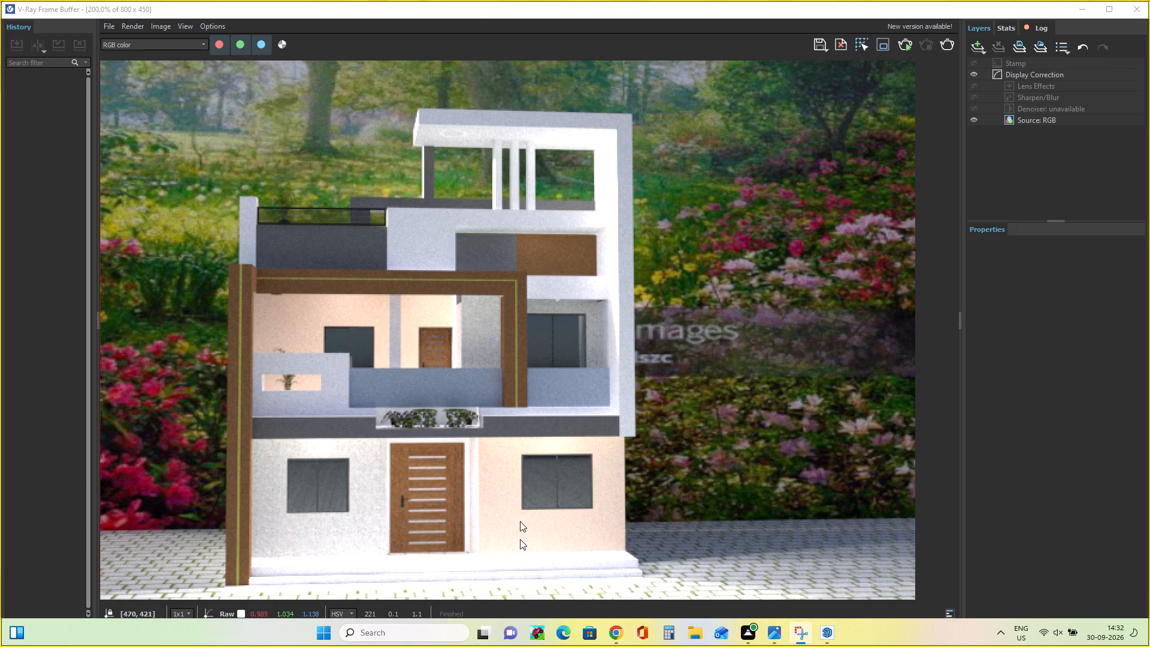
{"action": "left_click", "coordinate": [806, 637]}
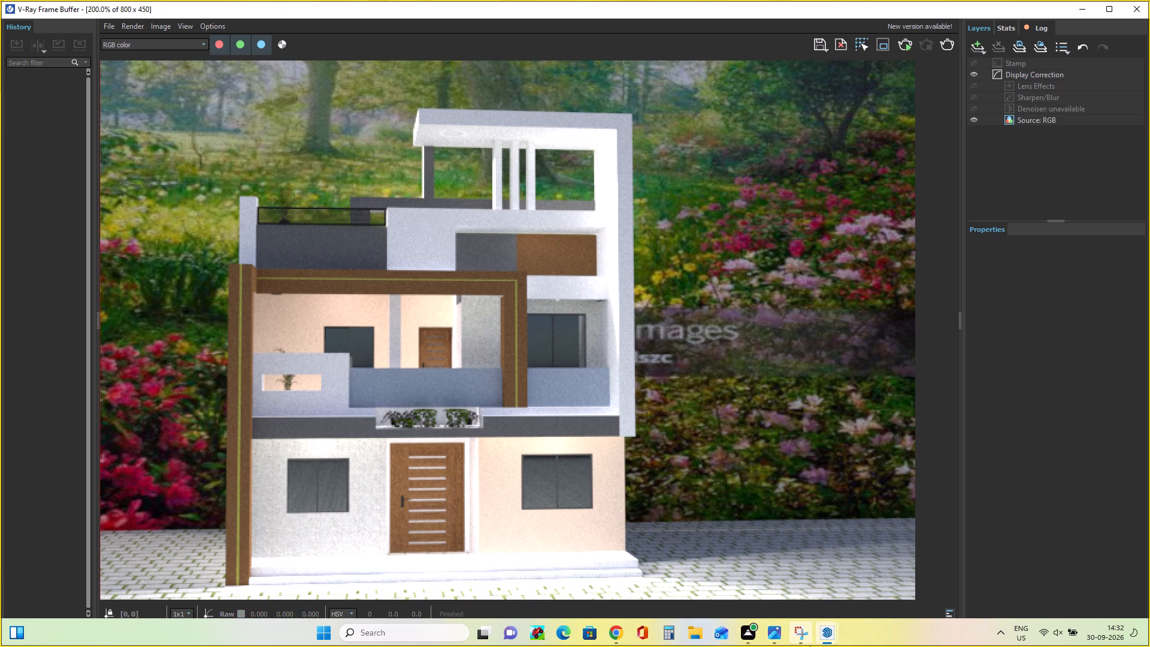
Capture a rectangular snip of the rendered house and surrounding garden with the Snipping Tool, and minimize it.
{"action": "left_click", "coordinate": [808, 645]}
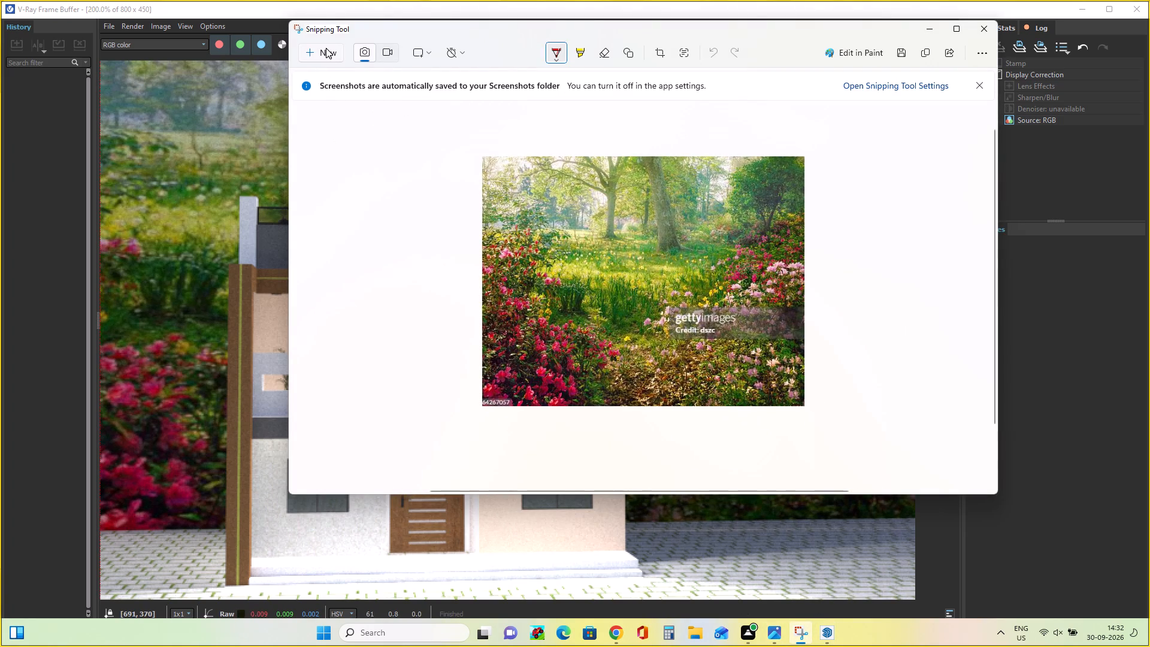
{"action": "left_click", "coordinate": [326, 48]}
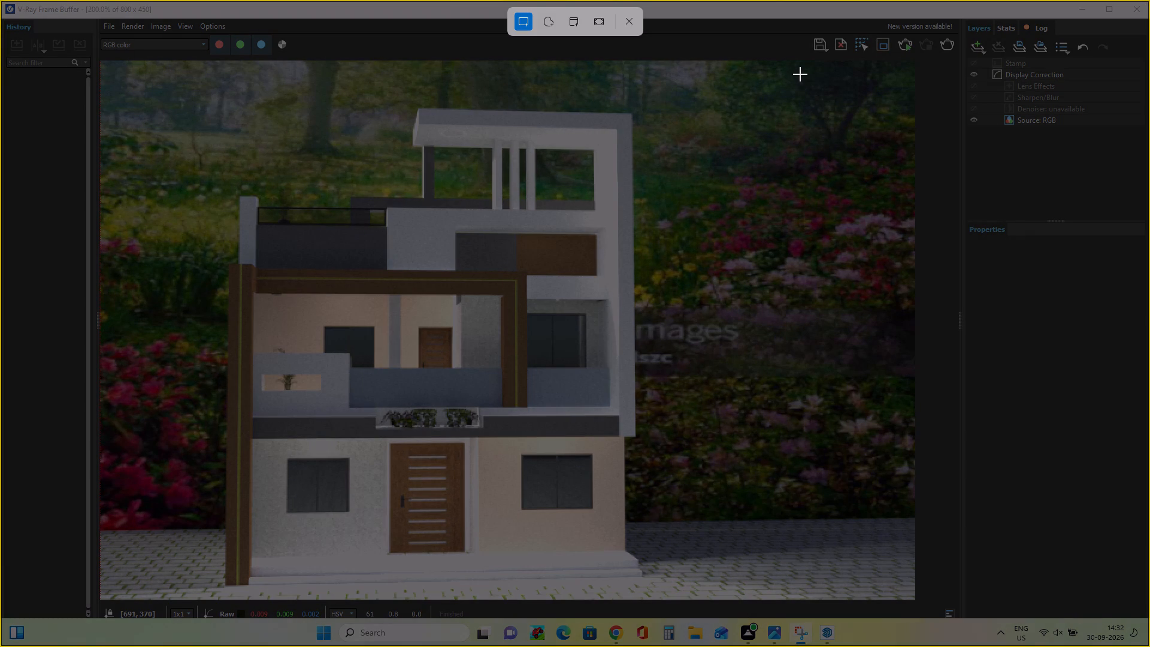
{"action": "left_click_drag", "start_coordinate": [804, 65], "coordinate": [232, 407]}
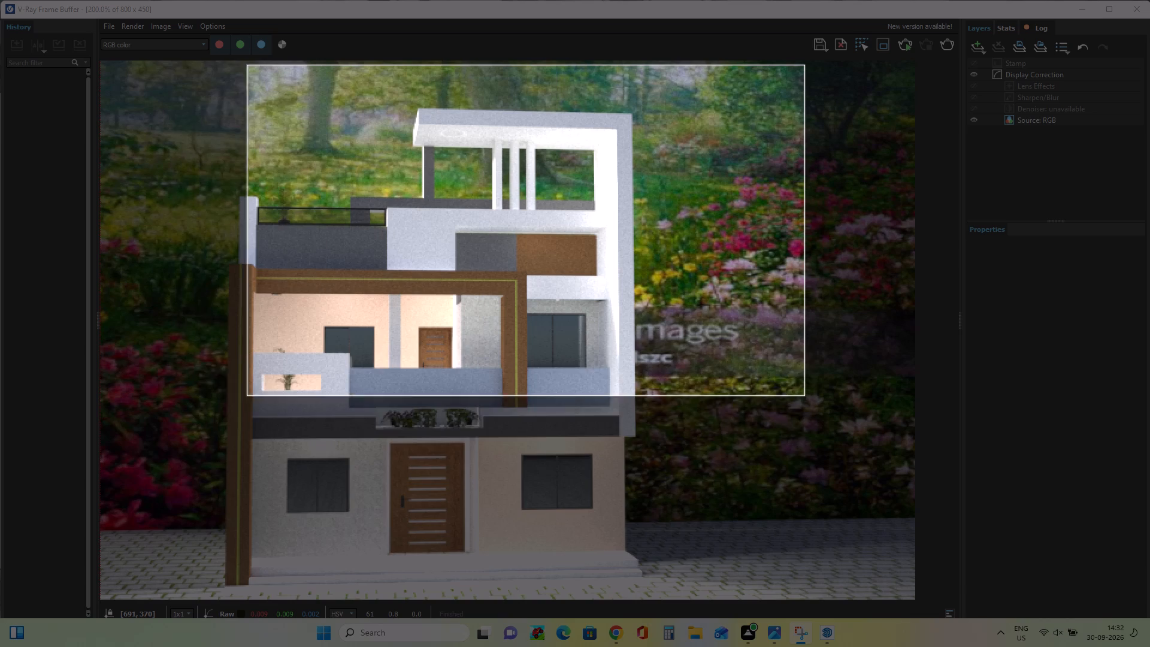
{"action": "left_click_drag", "start_coordinate": [232, 407], "coordinate": [97, 608]}
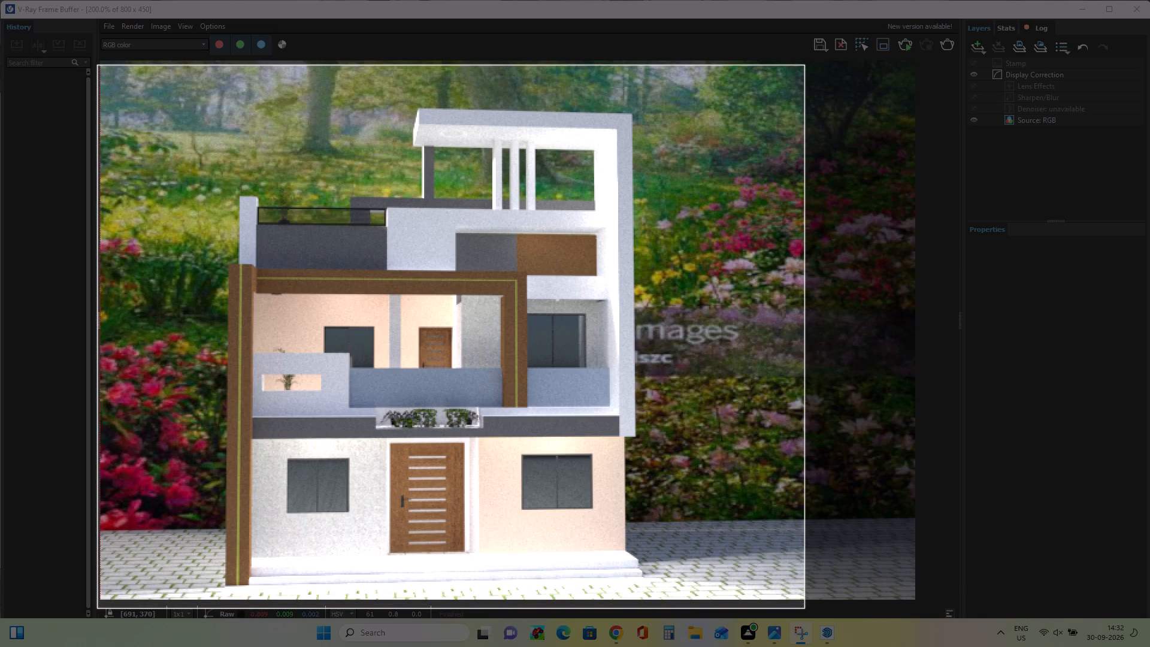
{"action": "left_click_drag", "start_coordinate": [97, 608], "coordinate": [104, 597]}
{"action": "left_click", "coordinate": [104, 597]}
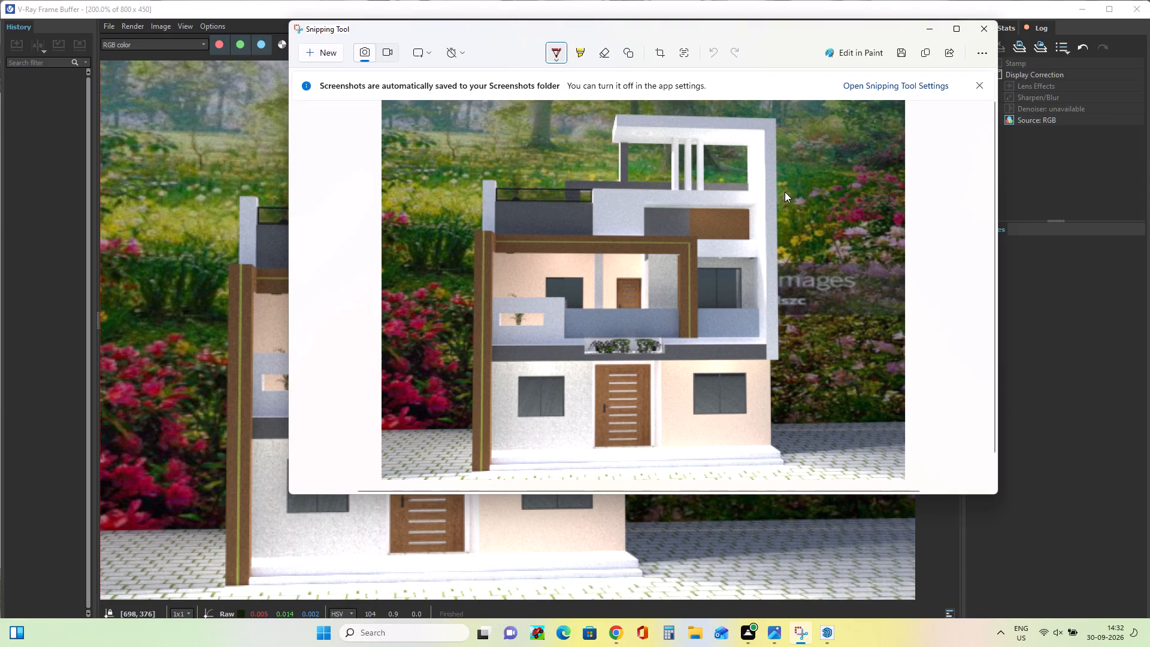
{"action": "left_click", "coordinate": [933, 24]}
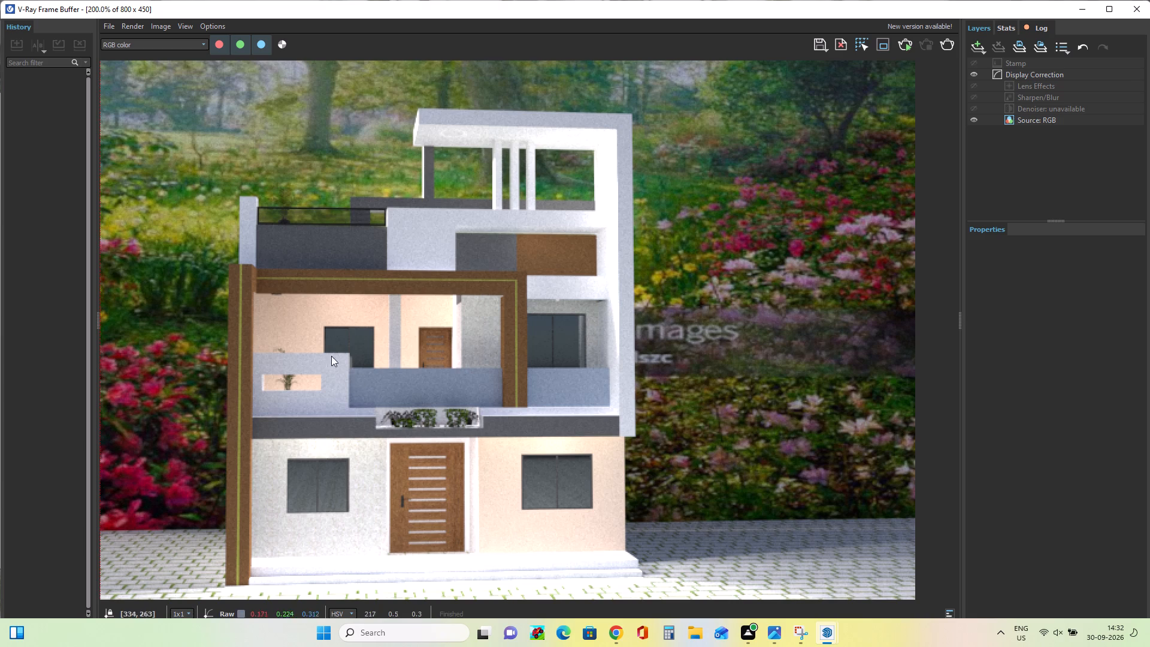
Close the V-Ray Frame Buffer and set the SunLight intensity to 1 in the V-Ray Asset Editor.
{"action": "left_click", "coordinate": [1140, 7]}
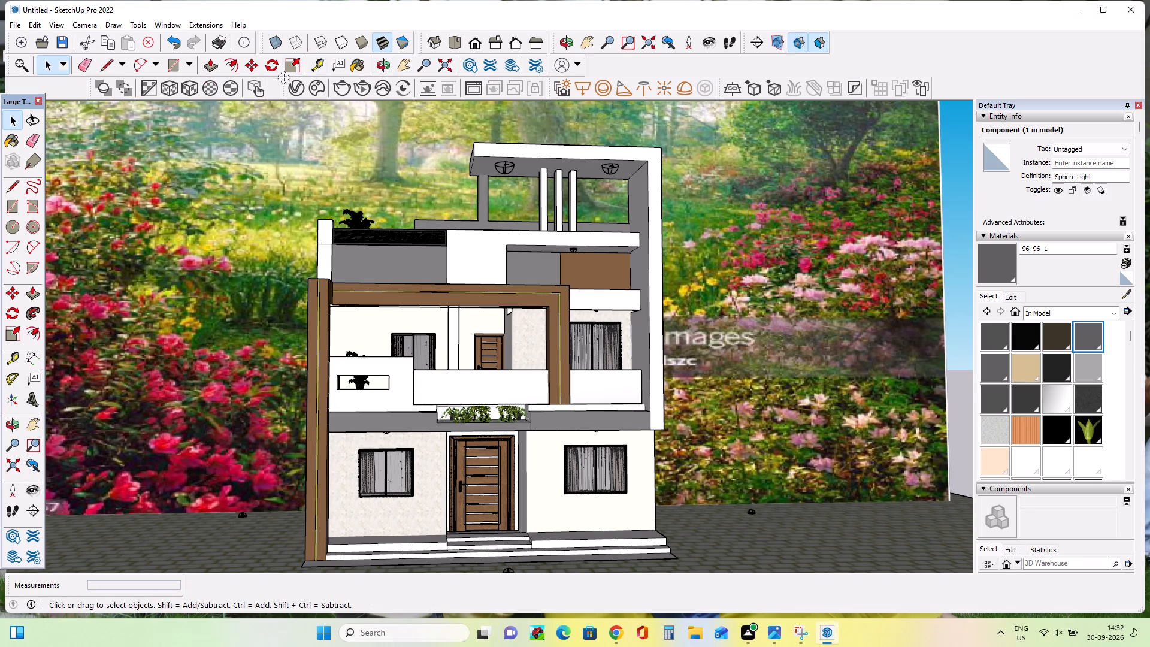
{"action": "left_click", "coordinate": [301, 89]}
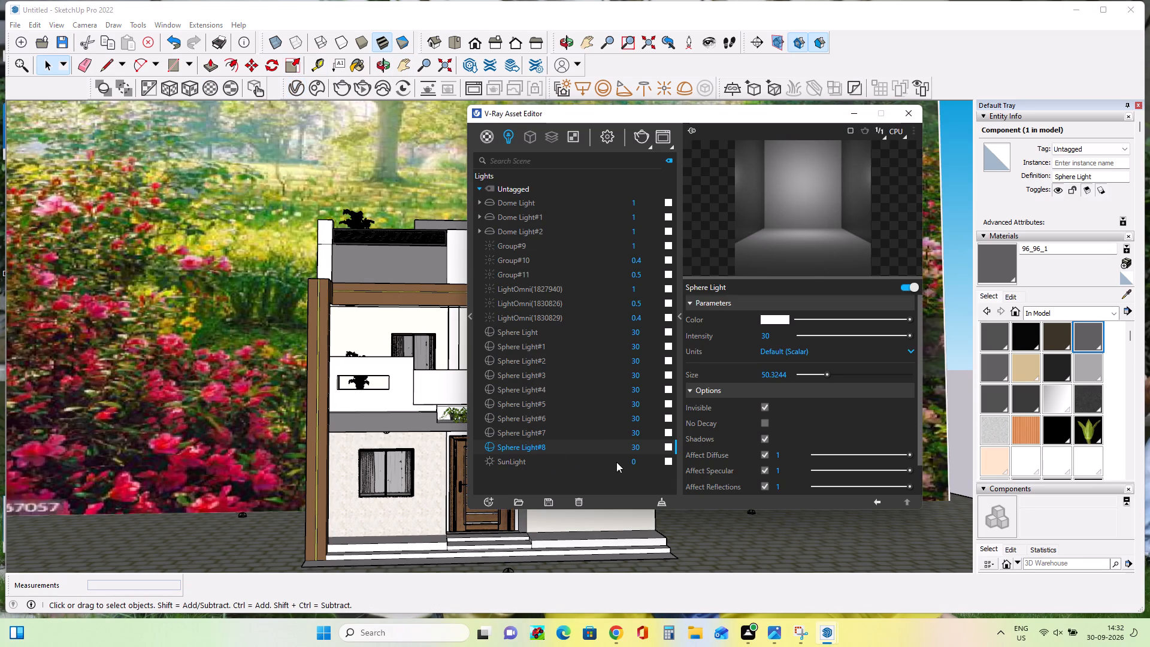
{"action": "double_click", "coordinate": [641, 461]}
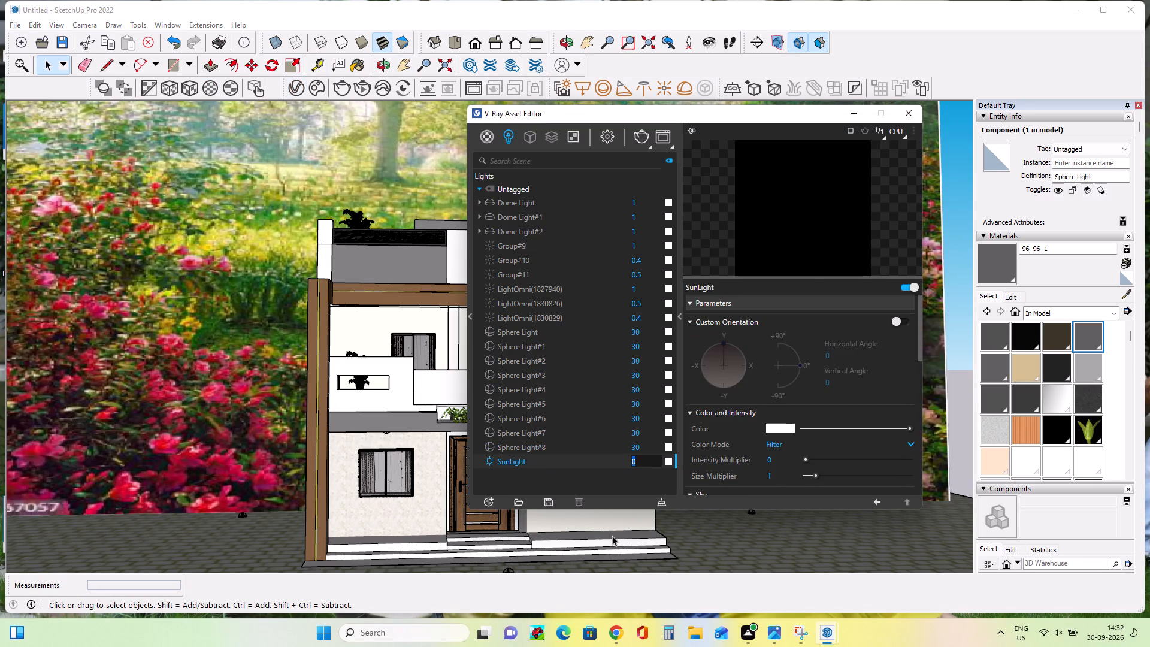
{"action": "key", "text": "Delete"}
{"action": "key", "text": "1"}
Start a V-Ray render of the house scene with the sunlight on.
{"action": "left_click", "coordinate": [642, 138]}
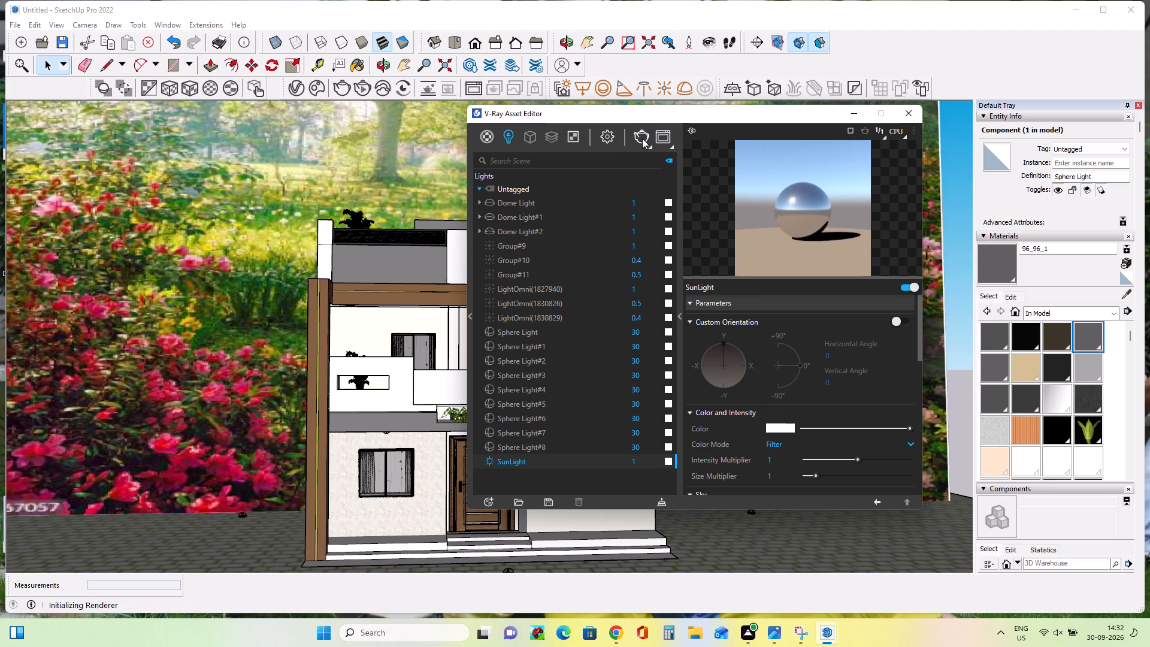
{"action": "left_click", "coordinate": [643, 129]}
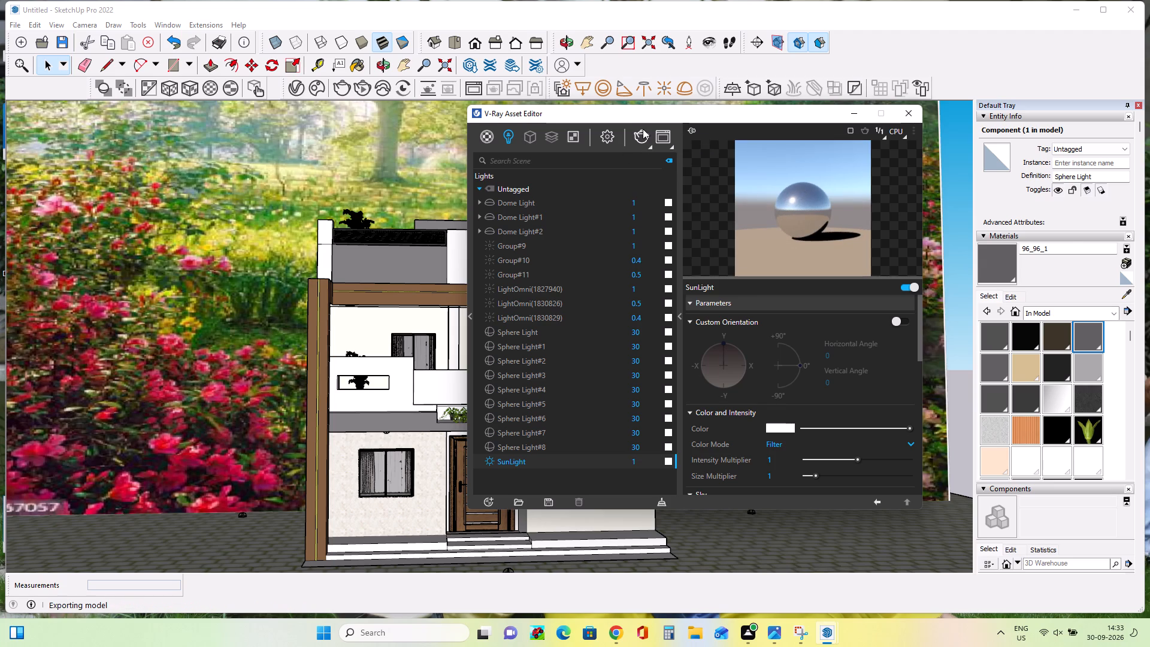
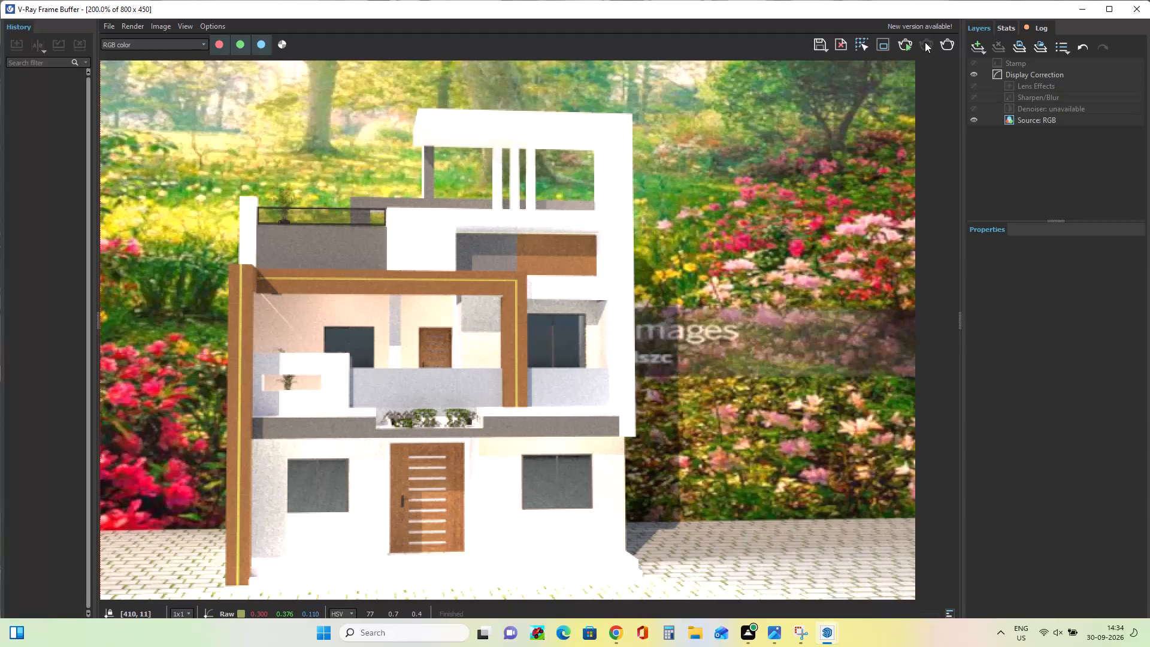
Close the V-Ray Frame Buffer and the V-Ray Asset Editor.
{"action": "left_click", "coordinate": [1149, 2]}
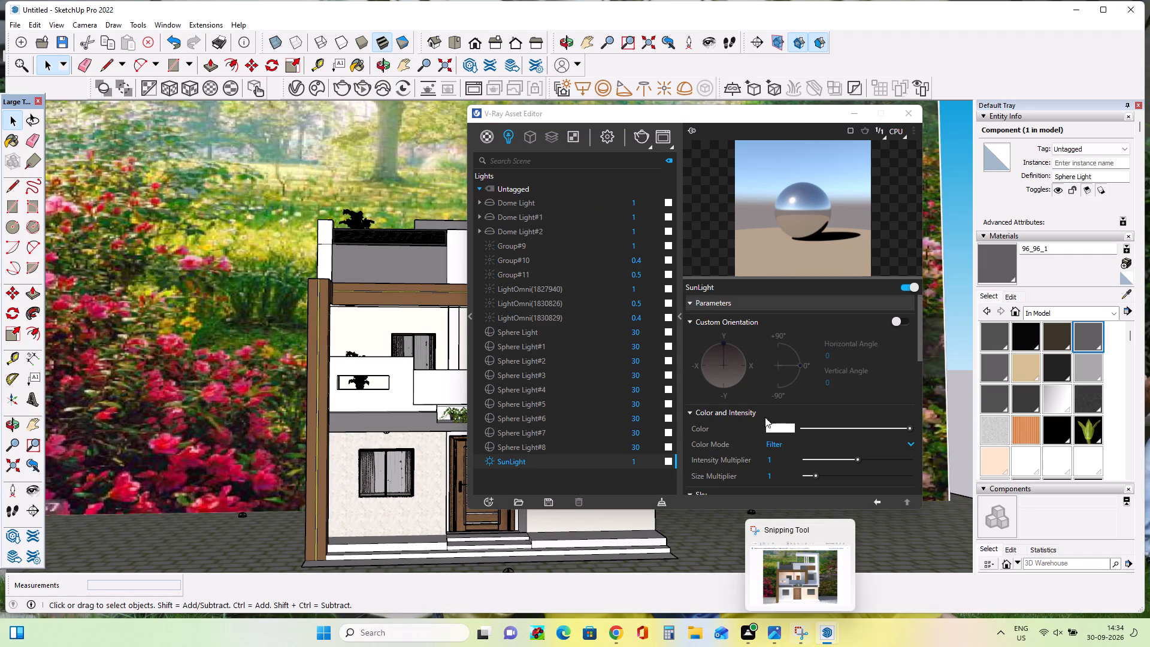
{"action": "left_click", "coordinate": [918, 108]}
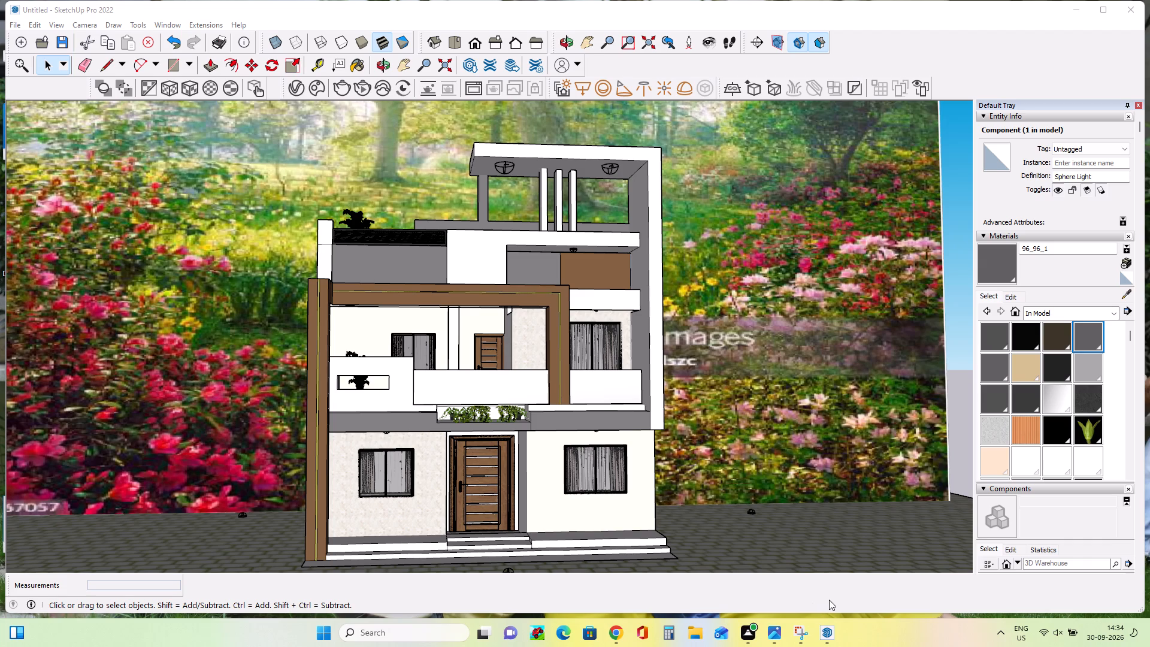
Switch to the Snipping Tool and examine the captured snip of the rendered house from roof to paving.
{"action": "left_click", "coordinate": [800, 634]}
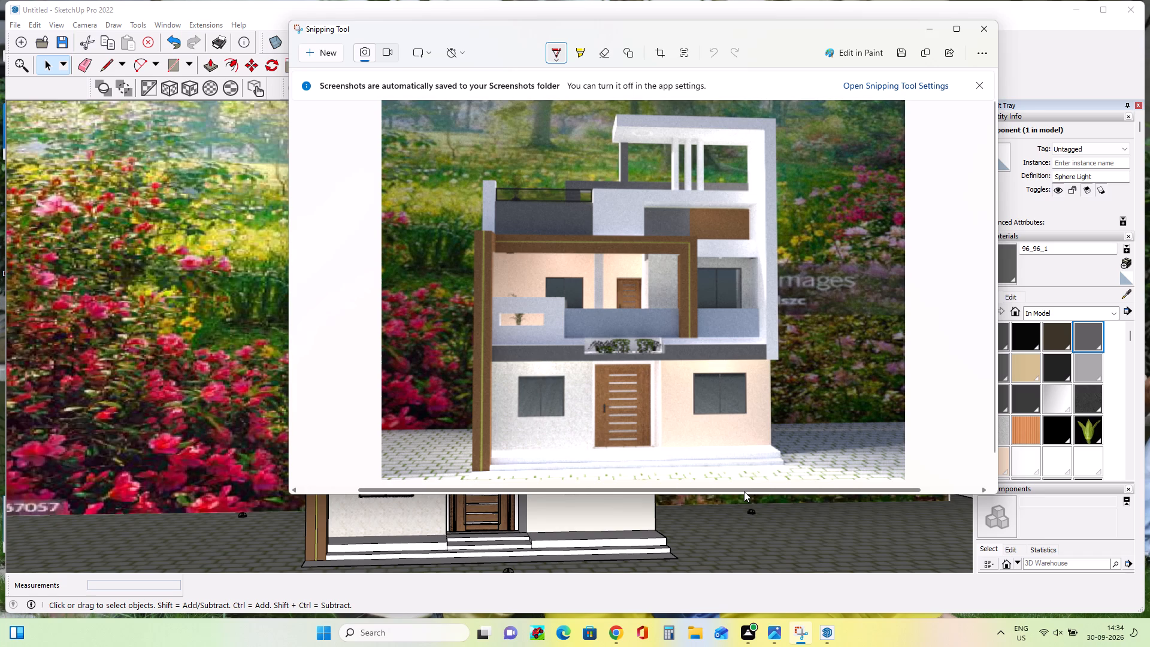
{"action": "scroll", "coordinate": [734, 427], "scroll_direction": "up", "scroll_amount": 6}
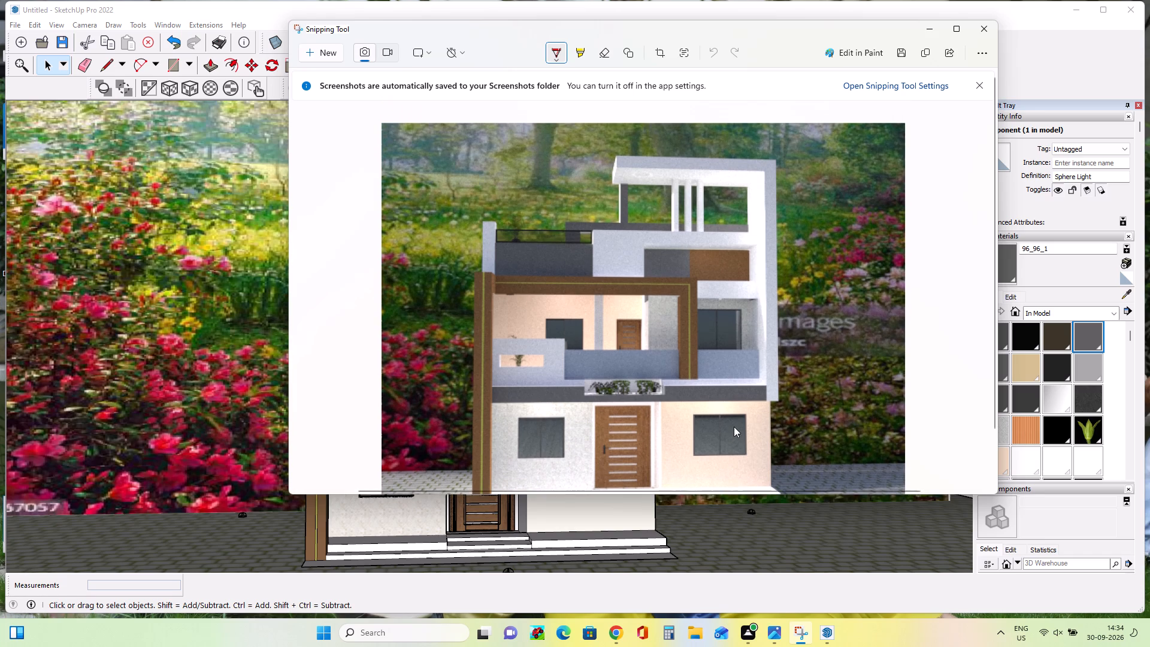
{"action": "scroll", "coordinate": [734, 427], "scroll_direction": "up", "scroll_amount": 14}
{"action": "scroll", "coordinate": [734, 427], "scroll_direction": "down", "scroll_amount": 3}
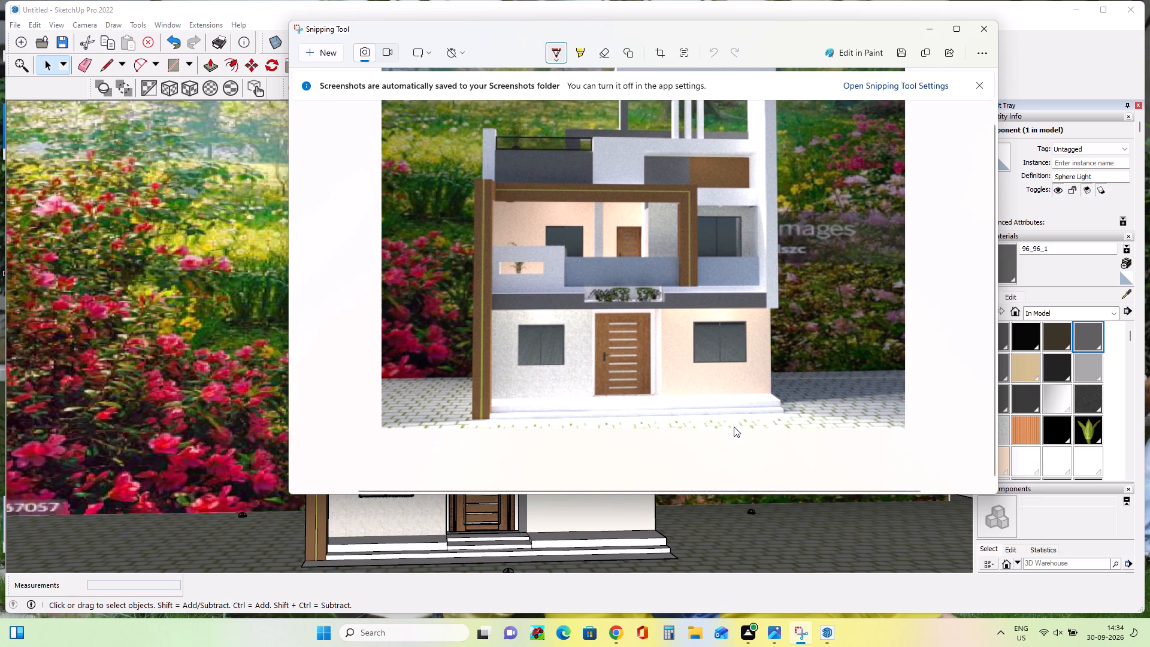
{"action": "scroll", "coordinate": [734, 427], "scroll_direction": "up", "scroll_amount": 1}
{"action": "scroll", "coordinate": [734, 427], "scroll_direction": "down", "scroll_amount": 2}
{"action": "scroll", "coordinate": [734, 427], "scroll_direction": "up", "scroll_amount": 2}
{"action": "scroll", "coordinate": [734, 426], "scroll_direction": "down", "scroll_amount": 1}
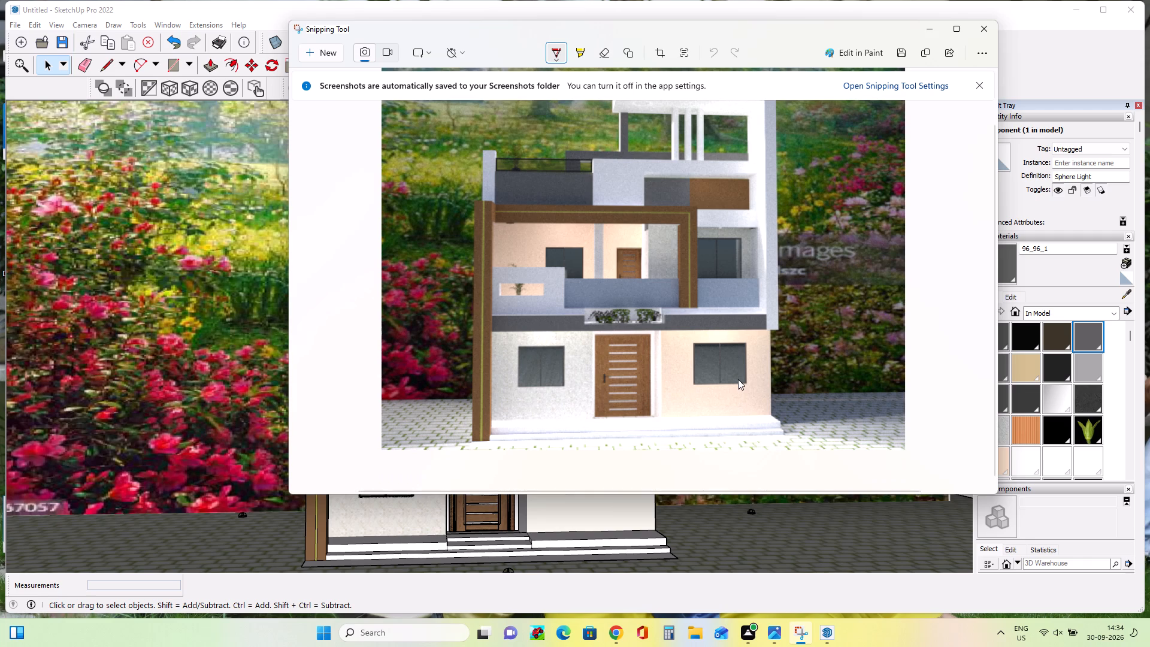
{"action": "scroll", "coordinate": [738, 379], "scroll_direction": "up", "scroll_amount": 1}
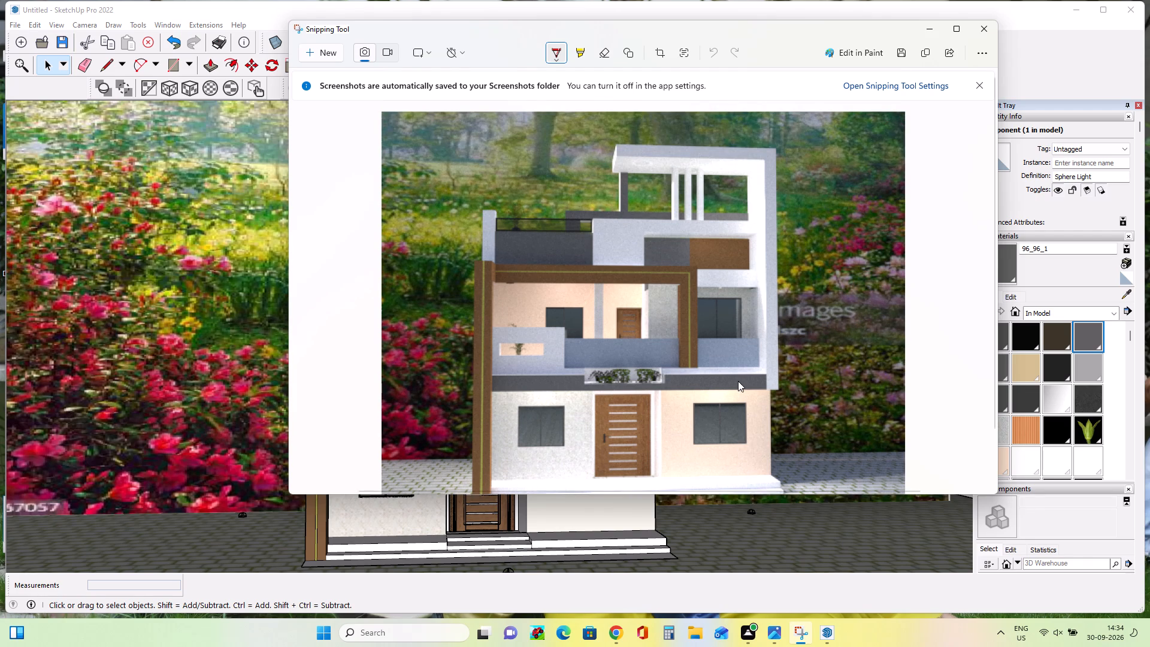
Save the snip to the Desktop as a PNG named "modren villa pdf" and close the Snipping Tool.
{"action": "left_click", "coordinate": [904, 52]}
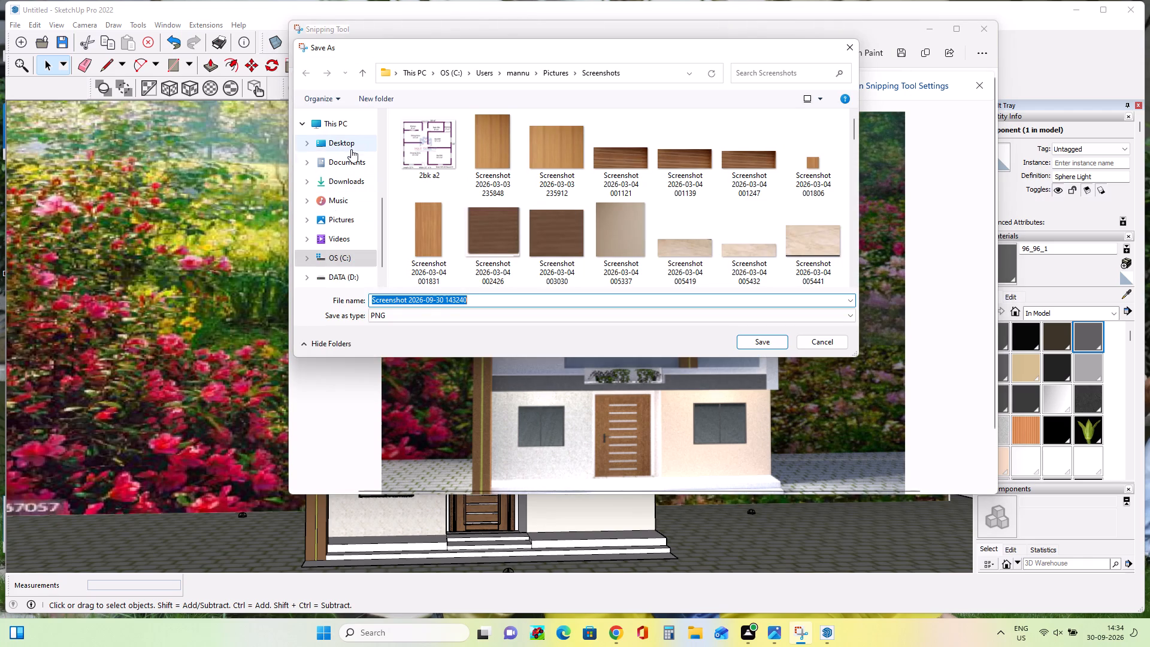
{"action": "left_click", "coordinate": [351, 149]}
{"action": "left_click", "coordinate": [483, 295]}
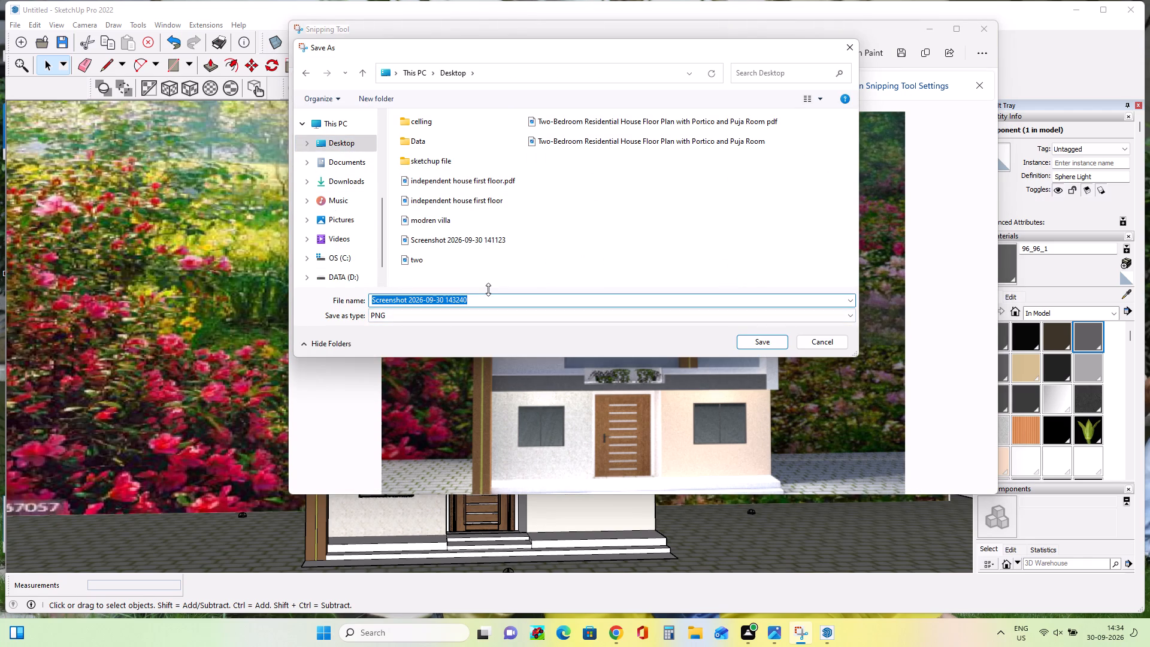
{"action": "key", "text": "Delete"}
{"action": "type", "text": "moder"}
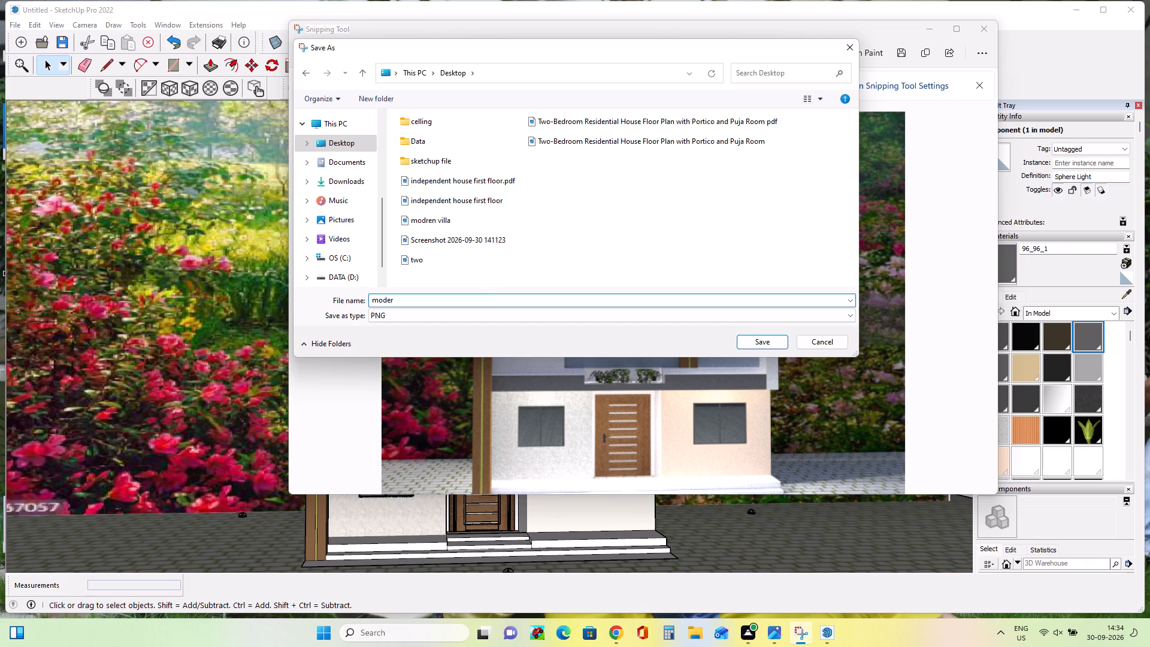
{"action": "key", "text": "BackSpace"}
{"action": "key", "text": "BackSpace"}
{"action": "type", "text": "ren"}
{"action": "key", "text": "space"}
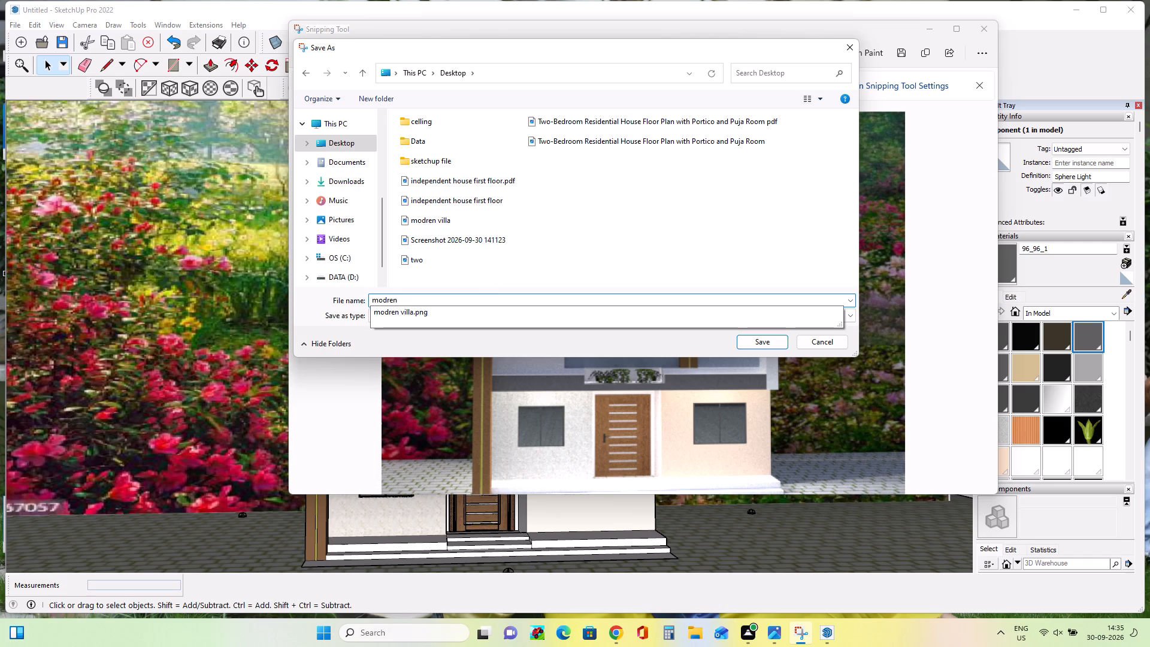
{"action": "type", "text": "vi"}
{"action": "type", "text": "lla"}
{"action": "key", "text": "space"}
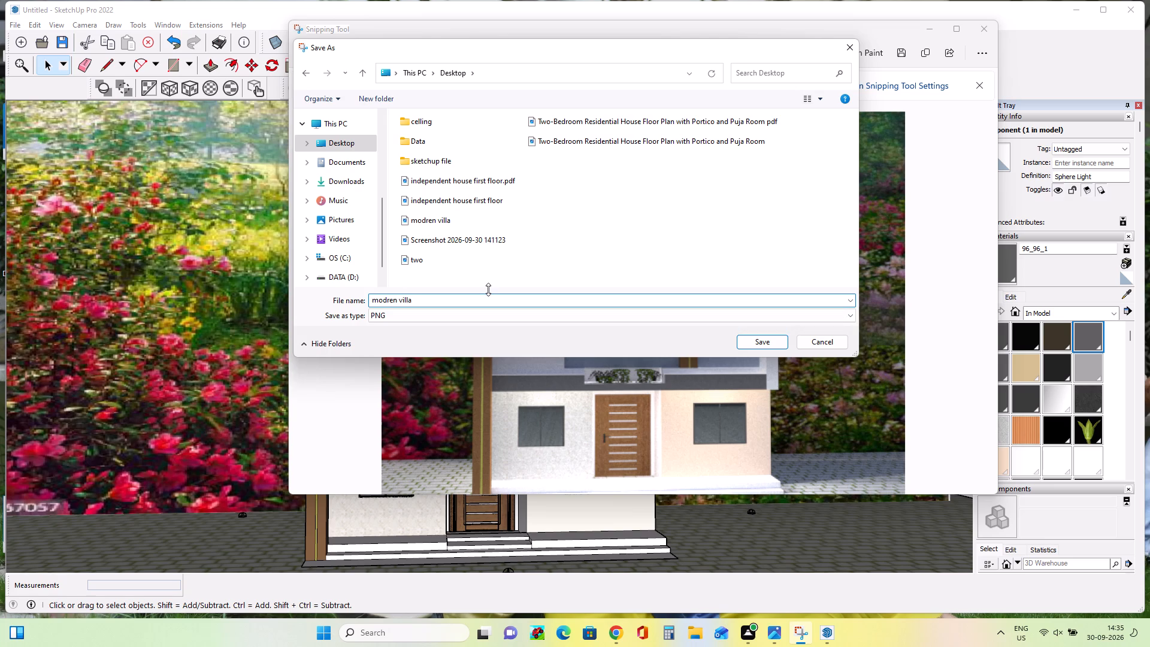
{"action": "type", "text": "pdf"}
{"action": "left_click", "coordinate": [759, 341]}
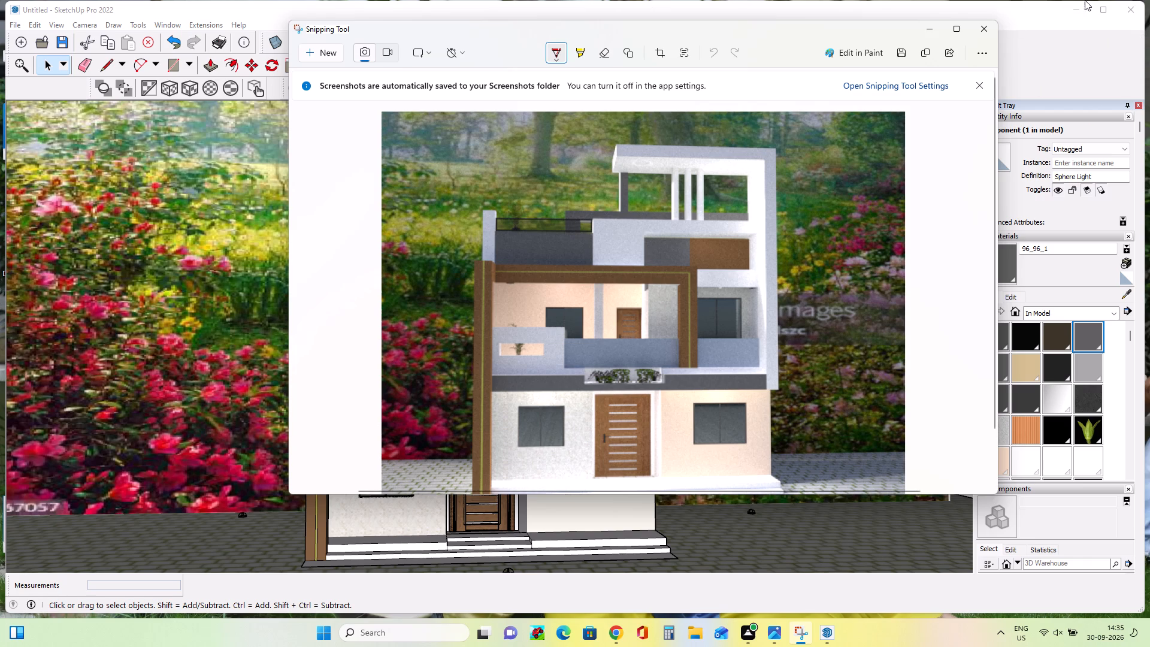
{"action": "left_click", "coordinate": [985, 30]}
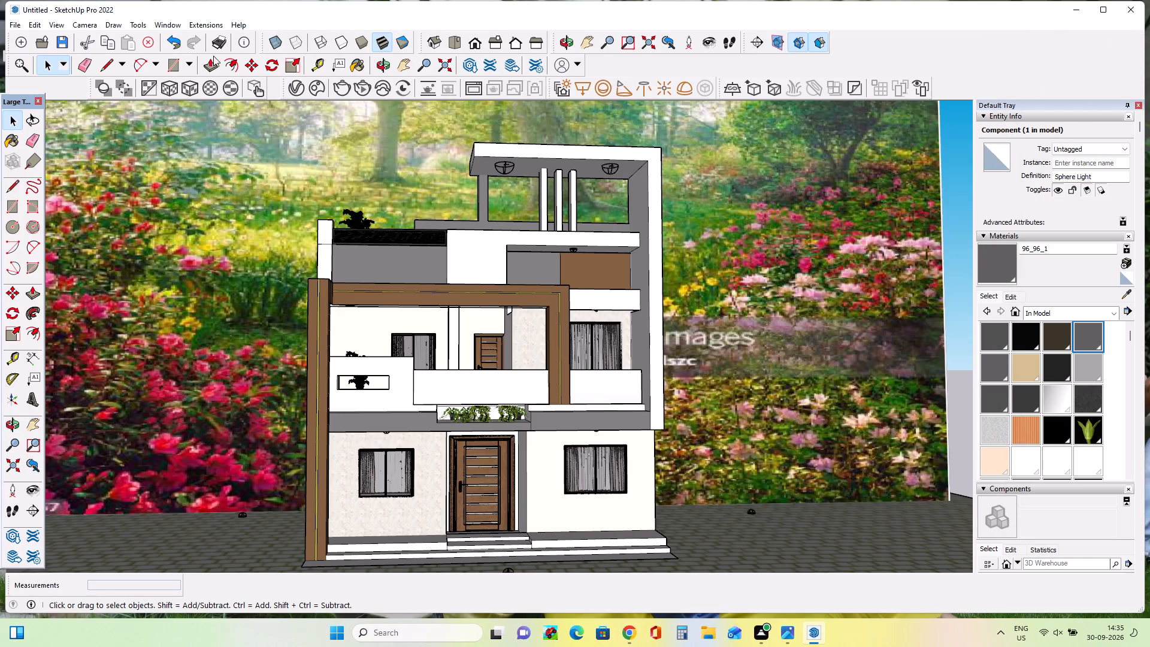
Save the house model to the Desktop as a SketchUp model named "modren villa skp".
{"action": "key", "text": "ctrl+s"}
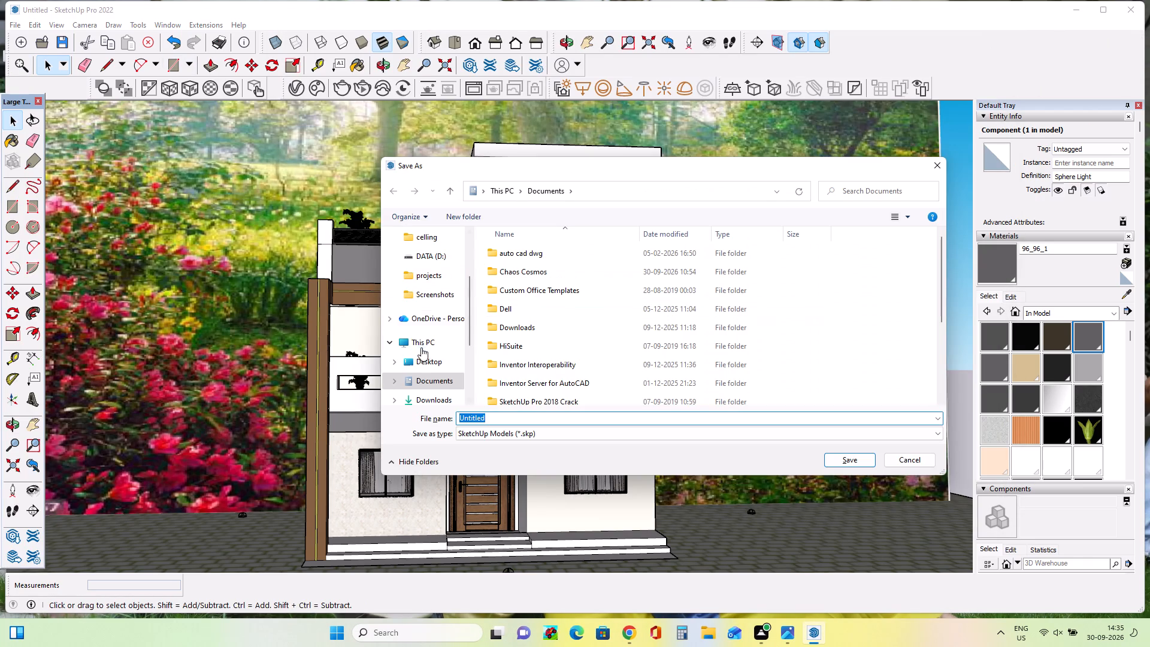
{"action": "left_click", "coordinate": [422, 358]}
{"action": "left_click", "coordinate": [503, 420]}
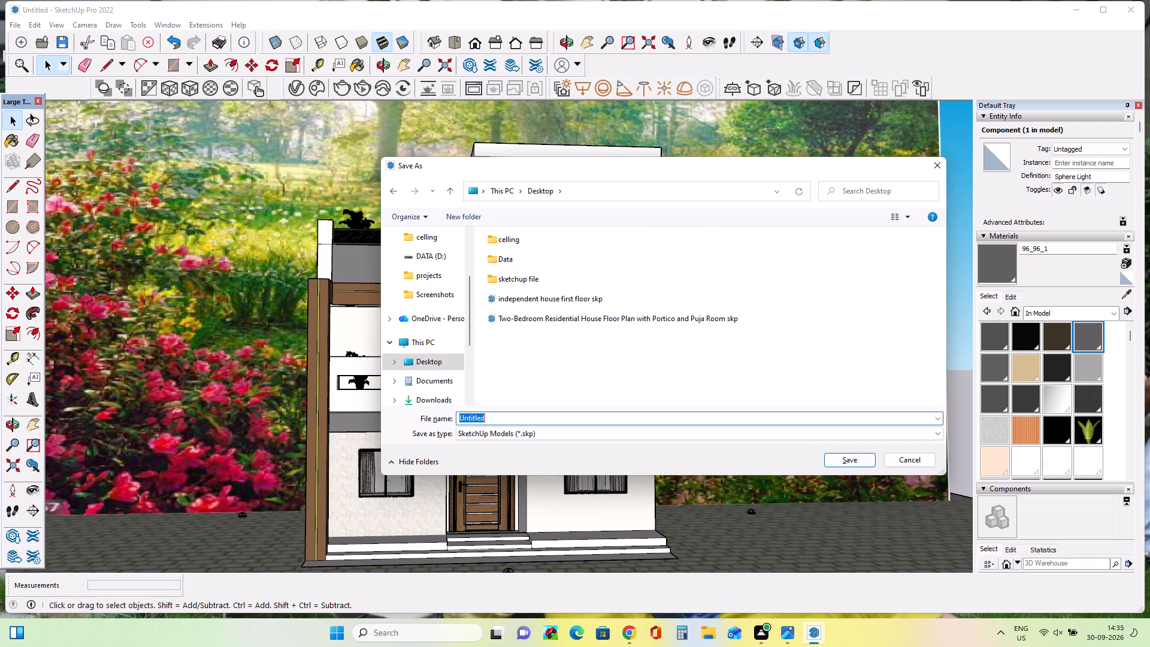
{"action": "key", "text": "BackSpace"}
{"action": "type", "text": "mo"}
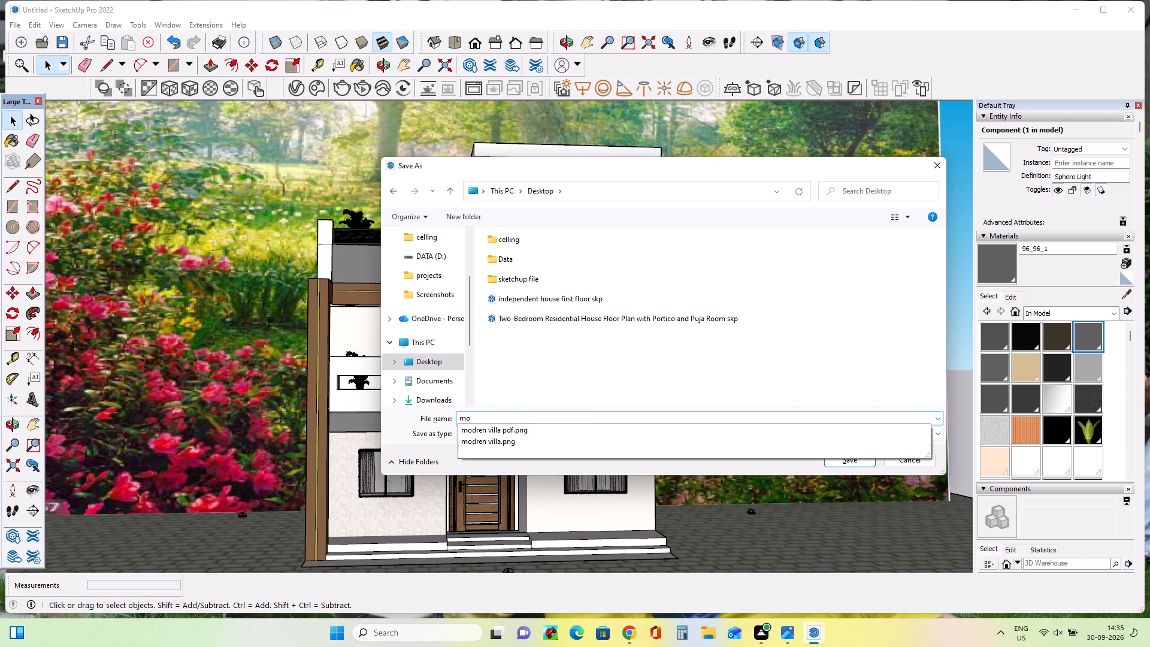
{"action": "double_click", "coordinate": [532, 427]}
{"action": "left_click", "coordinate": [535, 419]}
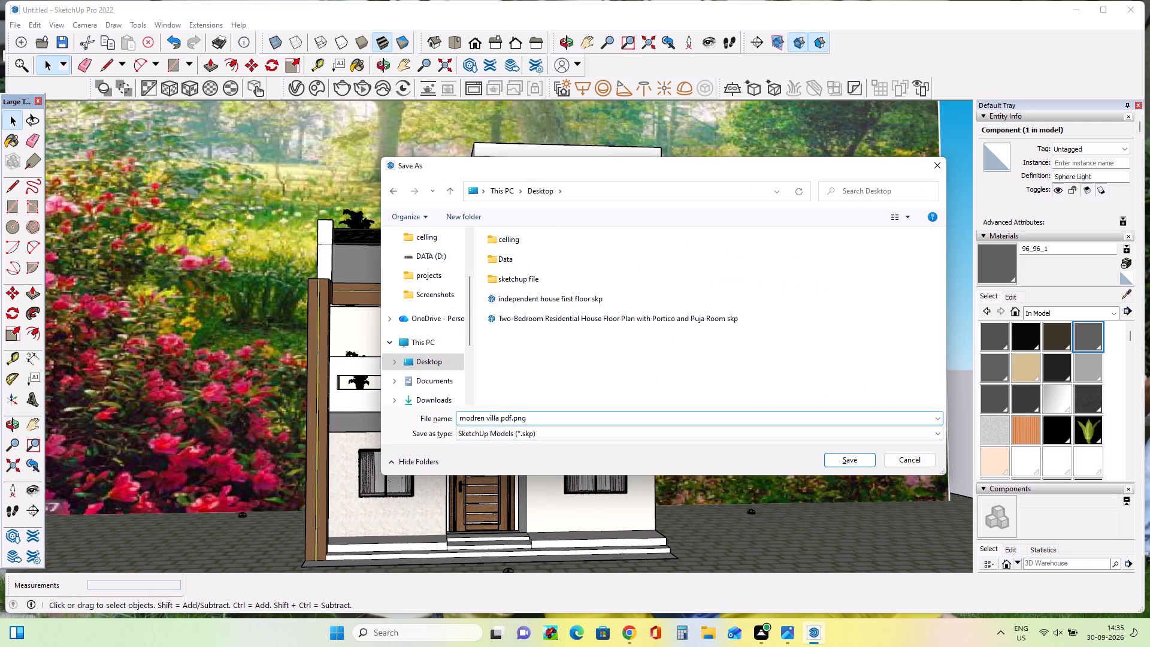
{"action": "key", "text": "BackSpace"}
{"action": "key", "text": "BackSpace"}
{"action": "key", "text": "BackSpace"}
{"action": "key", "text": "BackSpace"}
{"action": "key", "text": "BackSpace"}
{"action": "key", "text": "BackSpace"}
{"action": "key", "text": "BackSpace"}
{"action": "key", "text": "BackSpace"}
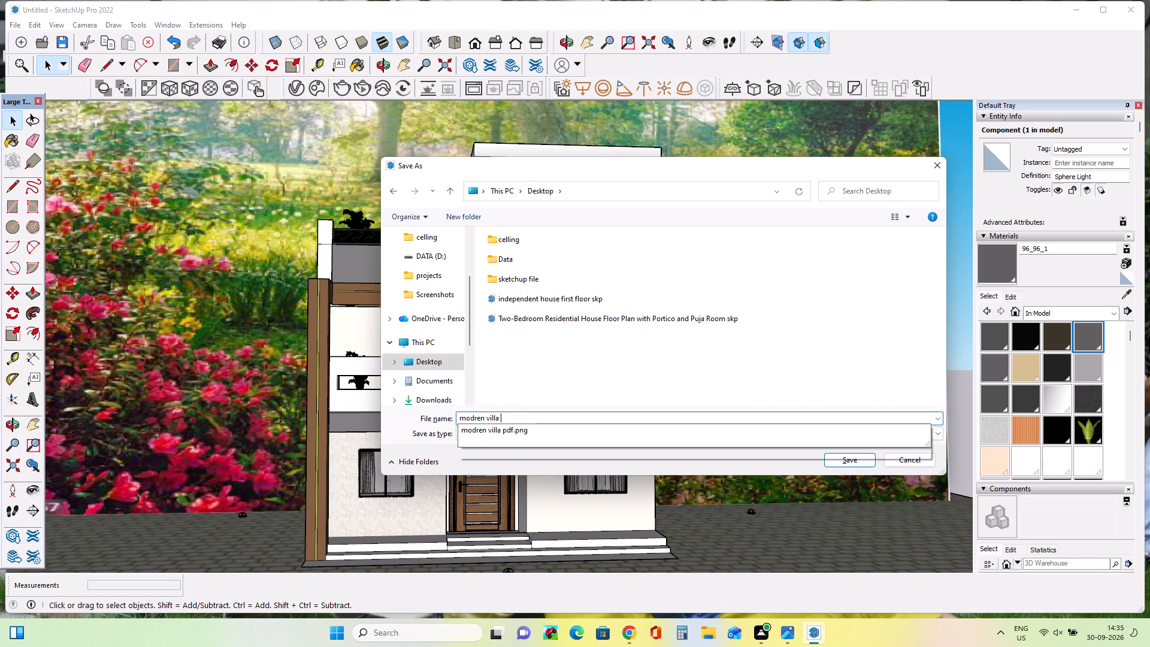
{"action": "key", "text": "space"}
{"action": "key", "text": "s"}
{"action": "type", "text": "kp"}
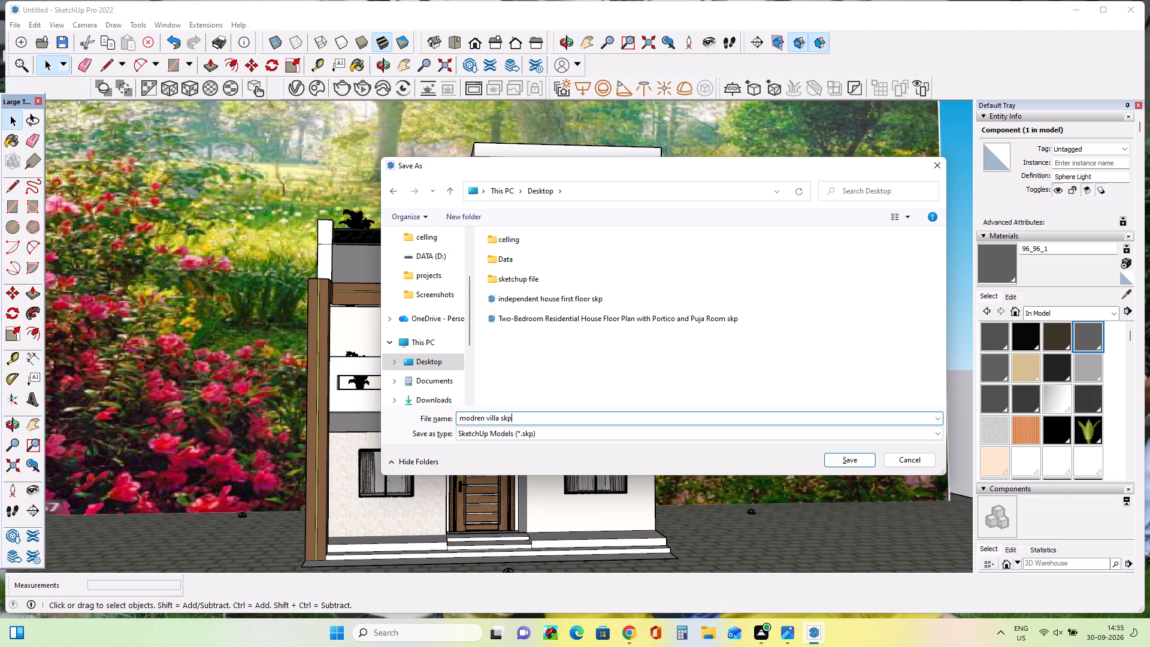
{"action": "left_click", "coordinate": [852, 461]}
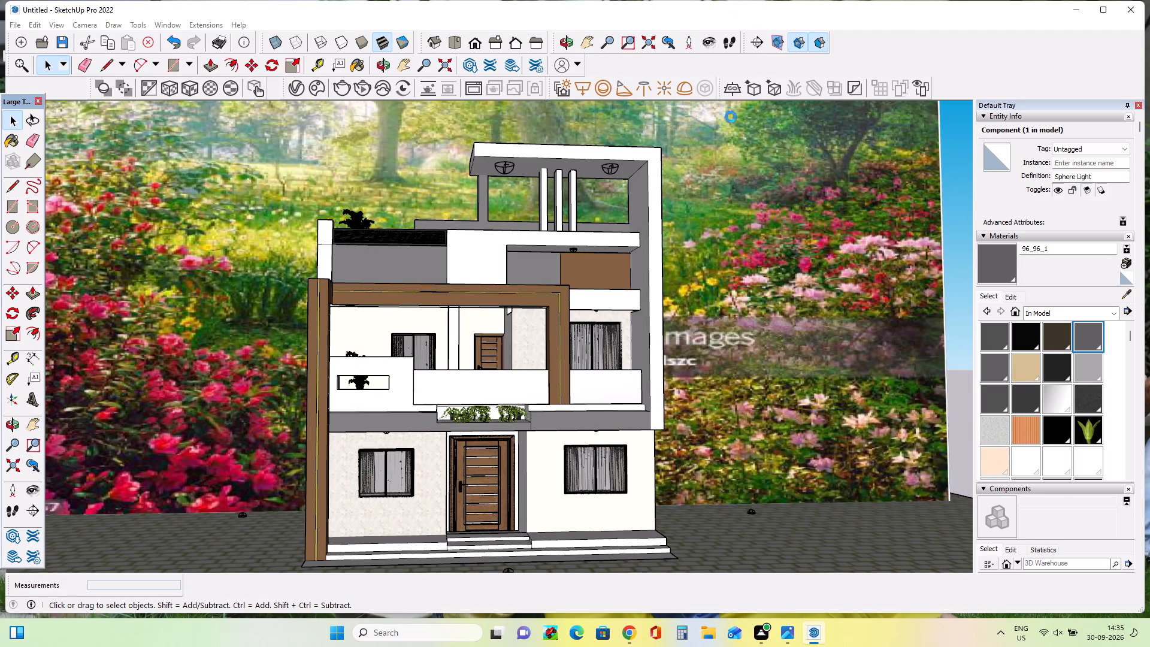